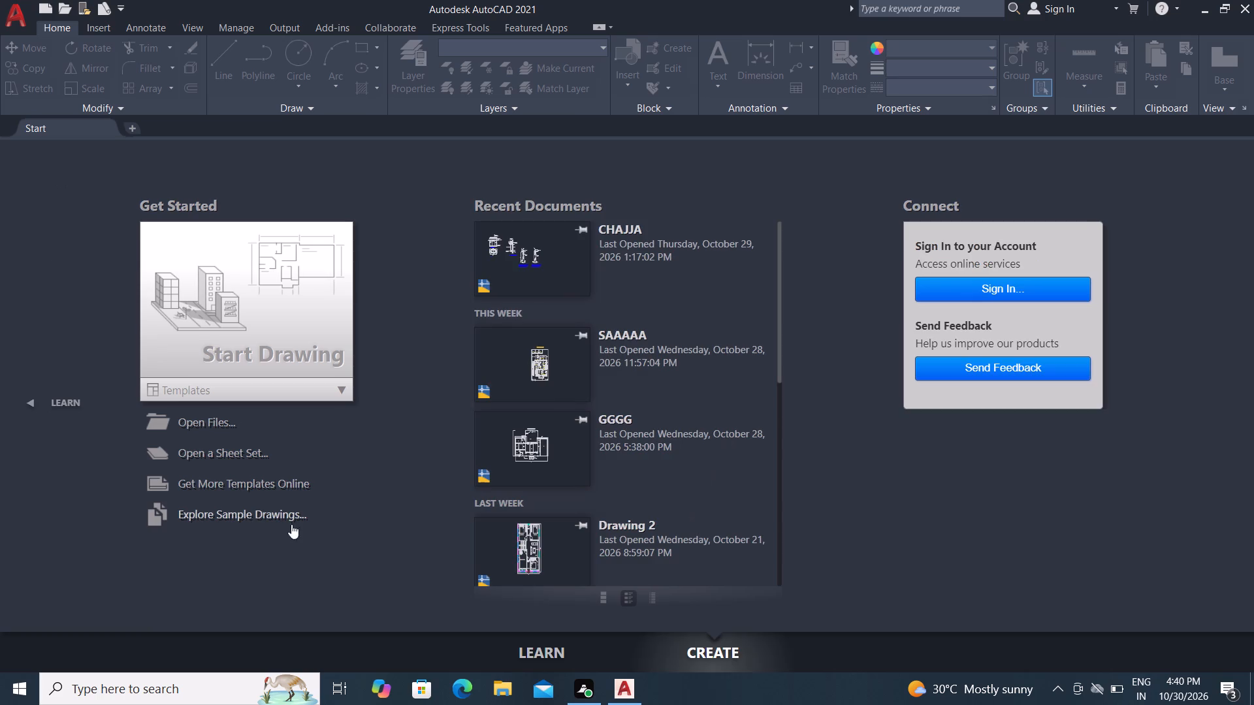
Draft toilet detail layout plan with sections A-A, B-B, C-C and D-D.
Start a new blank drawing.
left_click(307, 352)
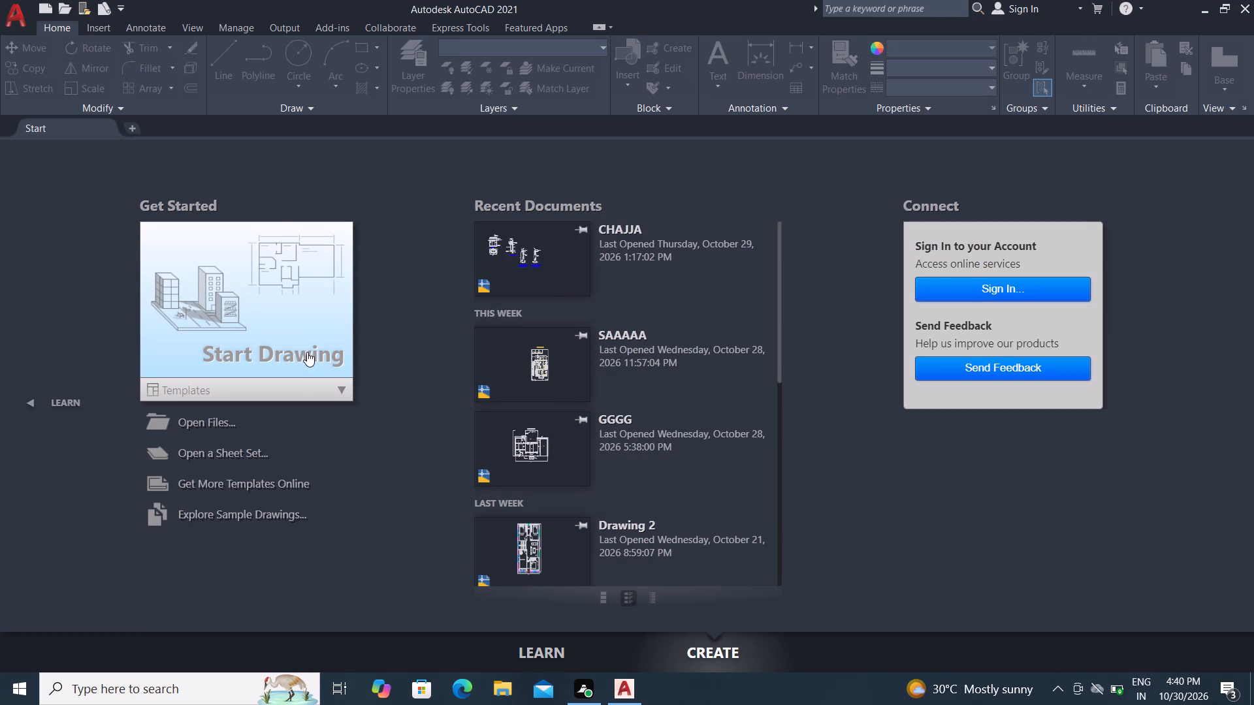
left_click(307, 352)
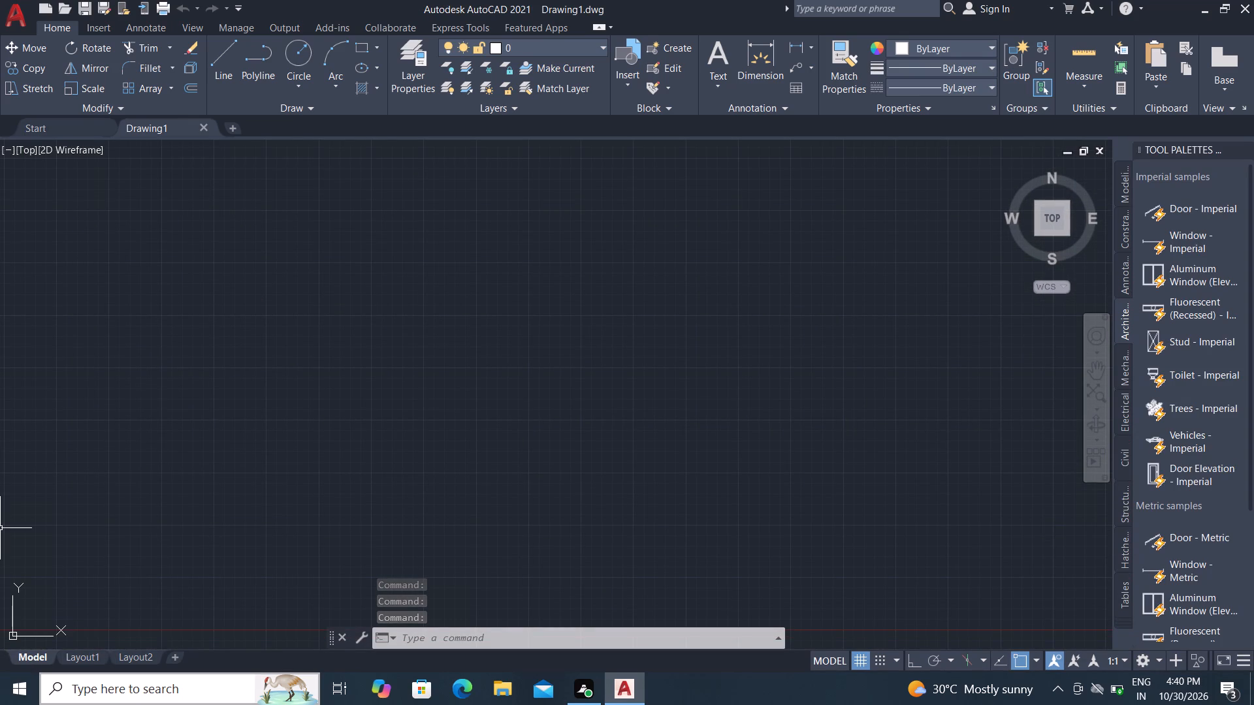
Configure the drawing units to a length precision of 0 and an insertion scale in millimeters.
type("UN")
key("space")
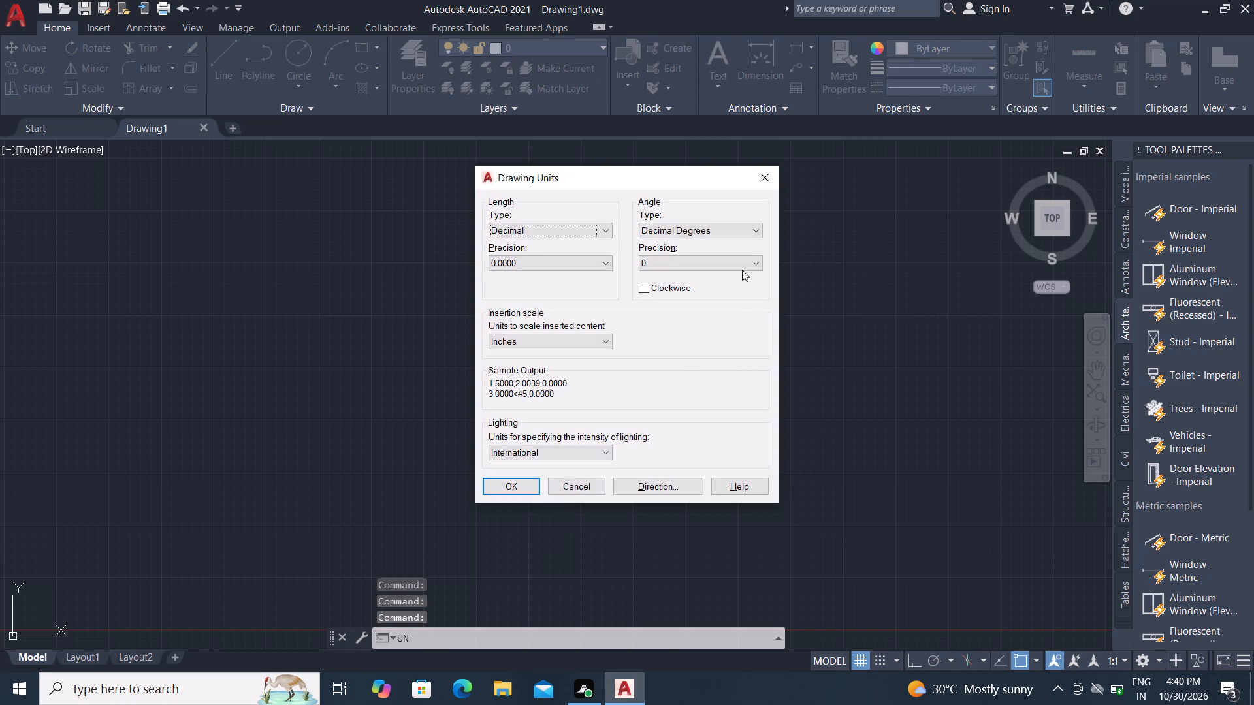
left_click(593, 262)
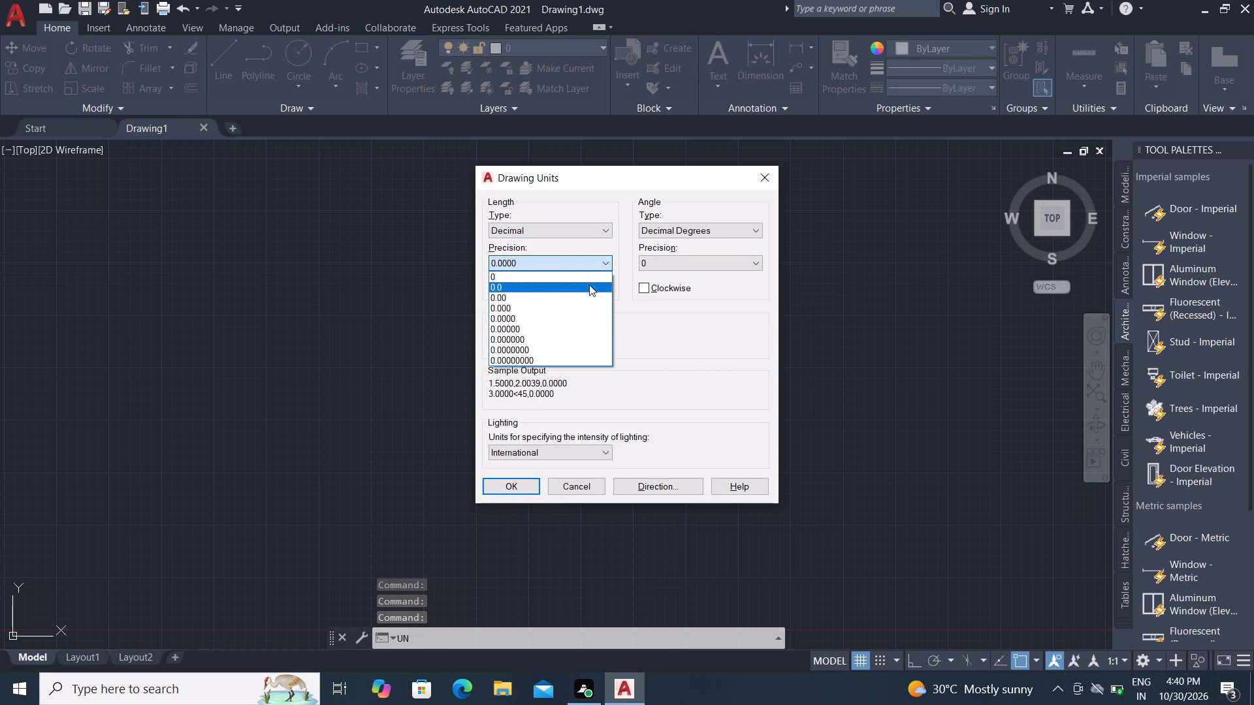
left_click(600, 275)
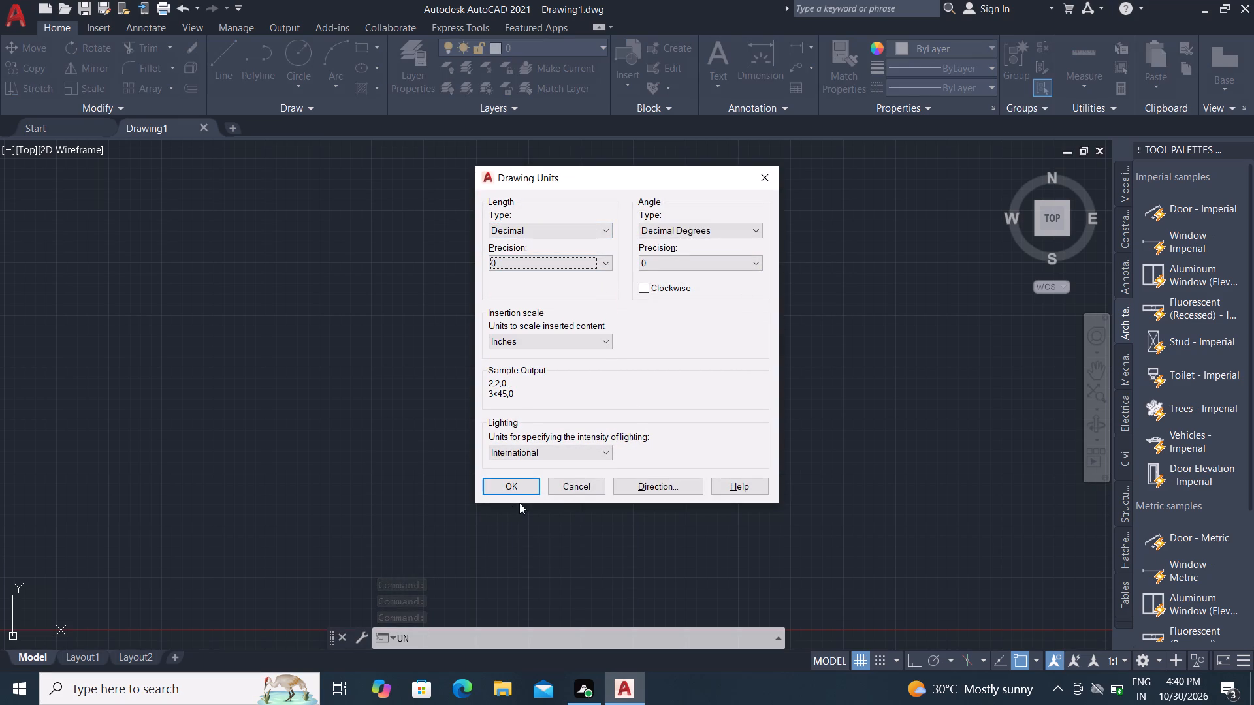
left_click(603, 339)
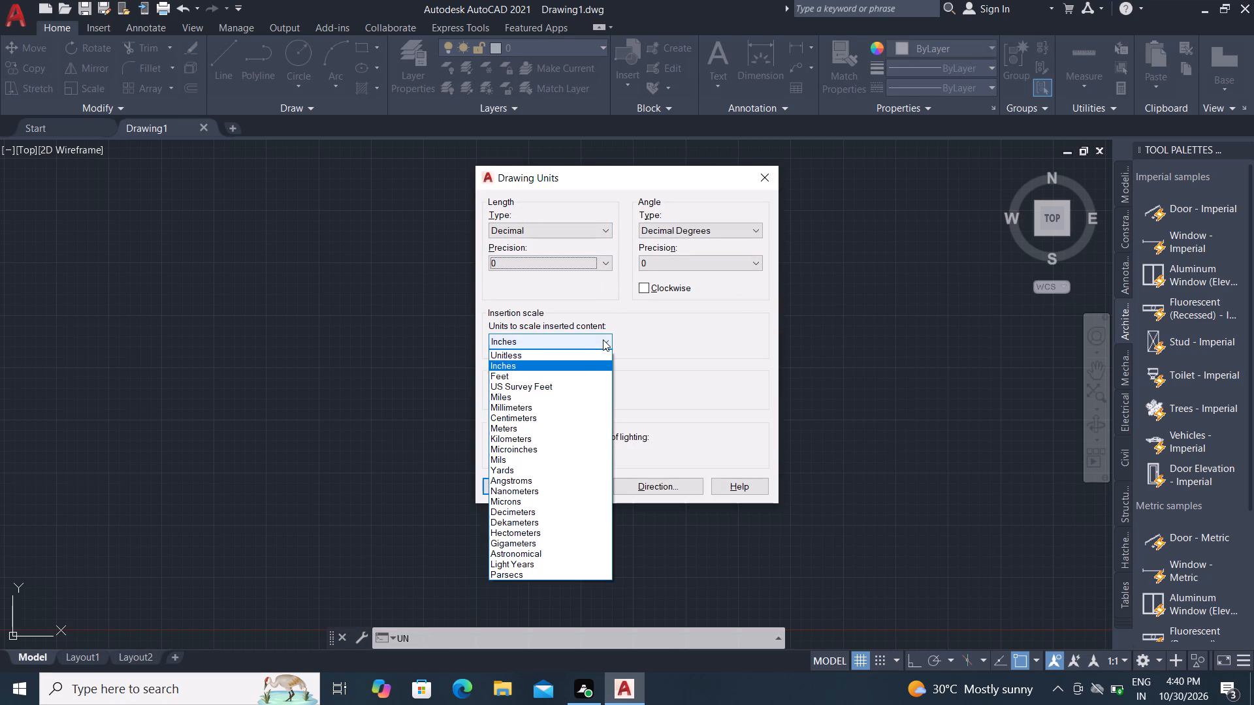
left_click(563, 405)
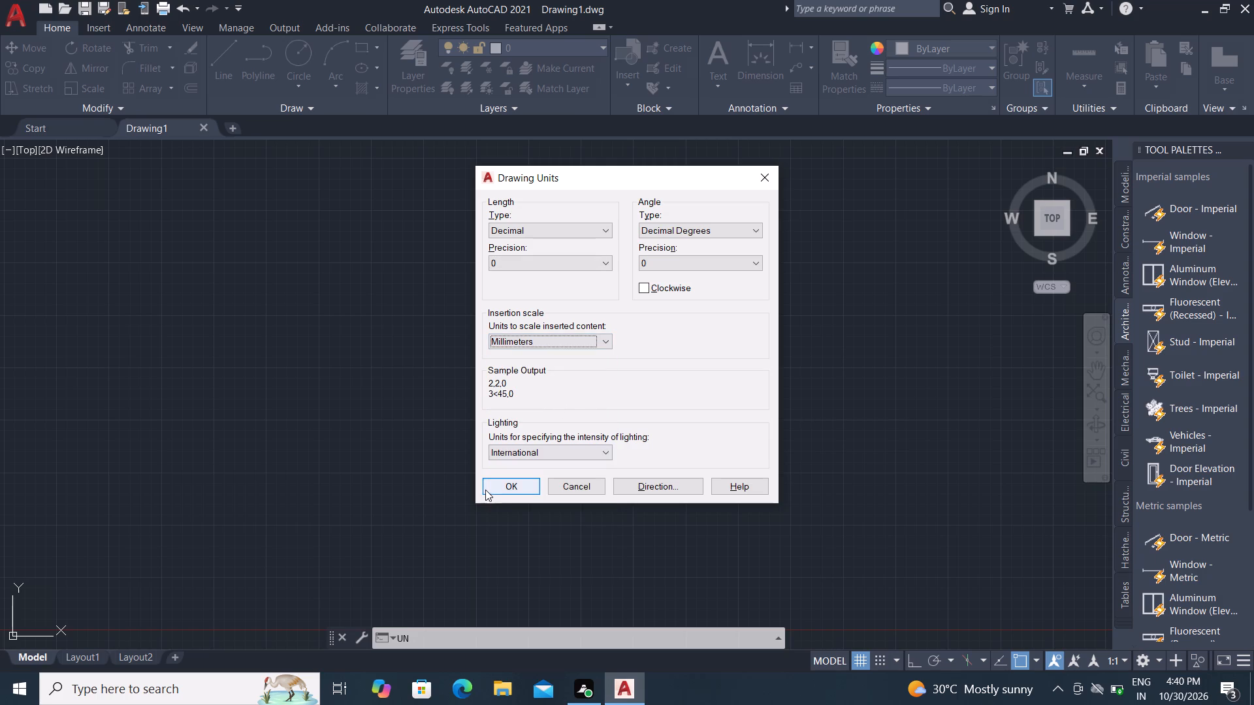
left_click(485, 491)
Modify the Standard dimension style to decimal linear units with precision 0 and make it the current style.
type("D")
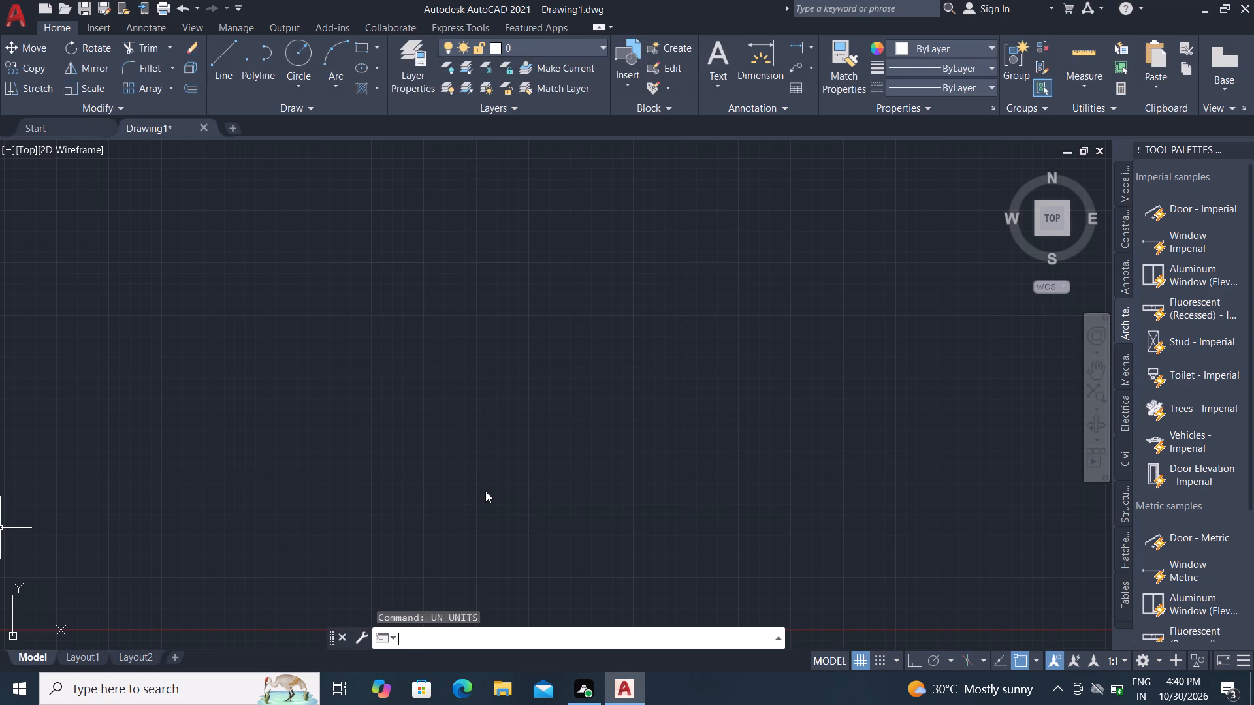
key("space")
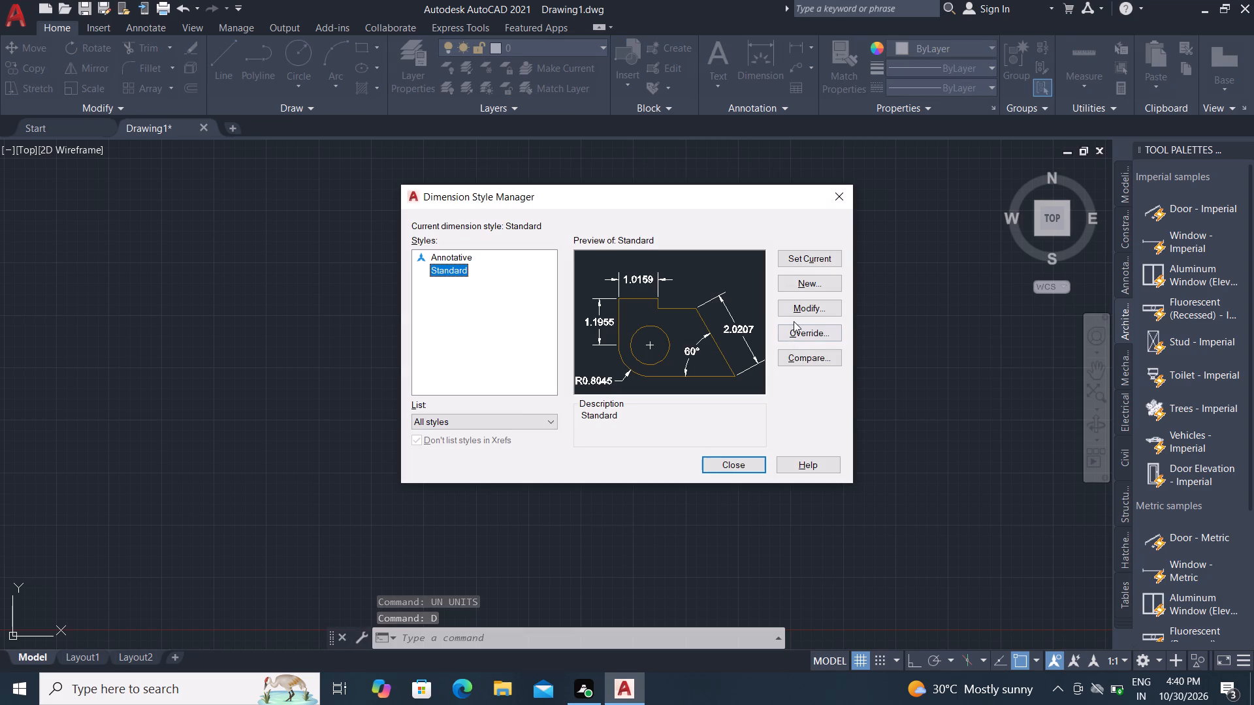
left_click(820, 305)
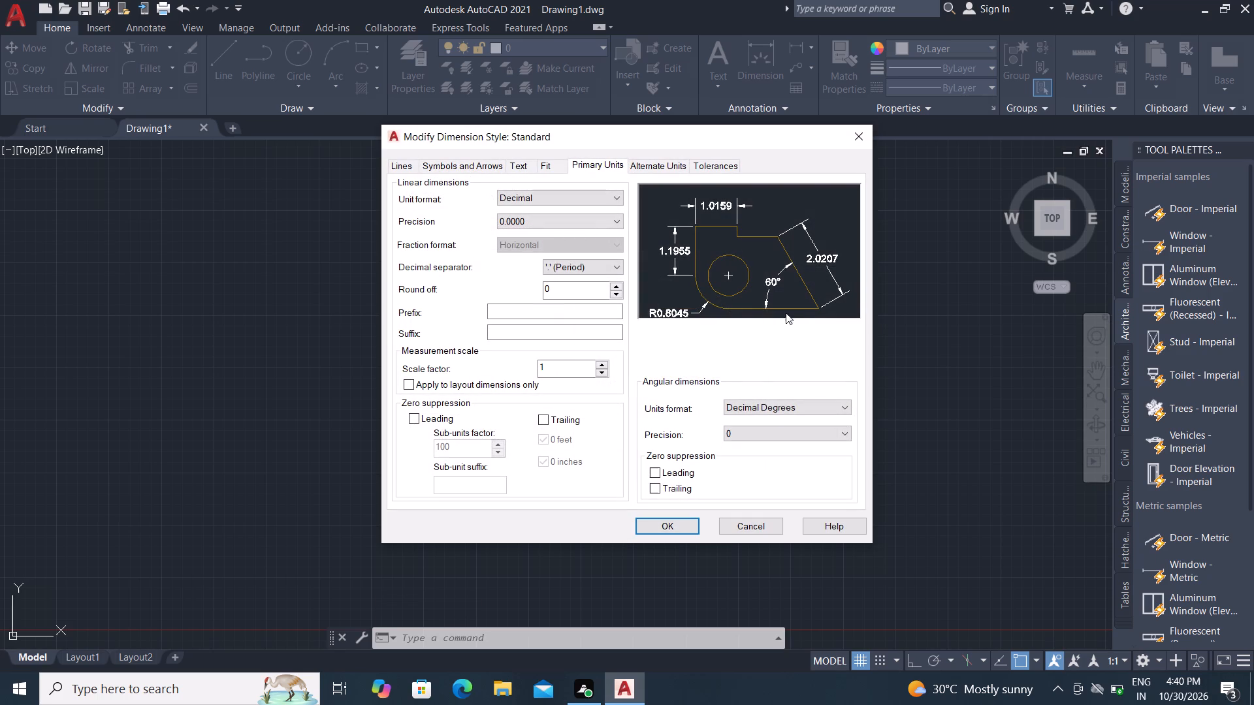
left_click(567, 224)
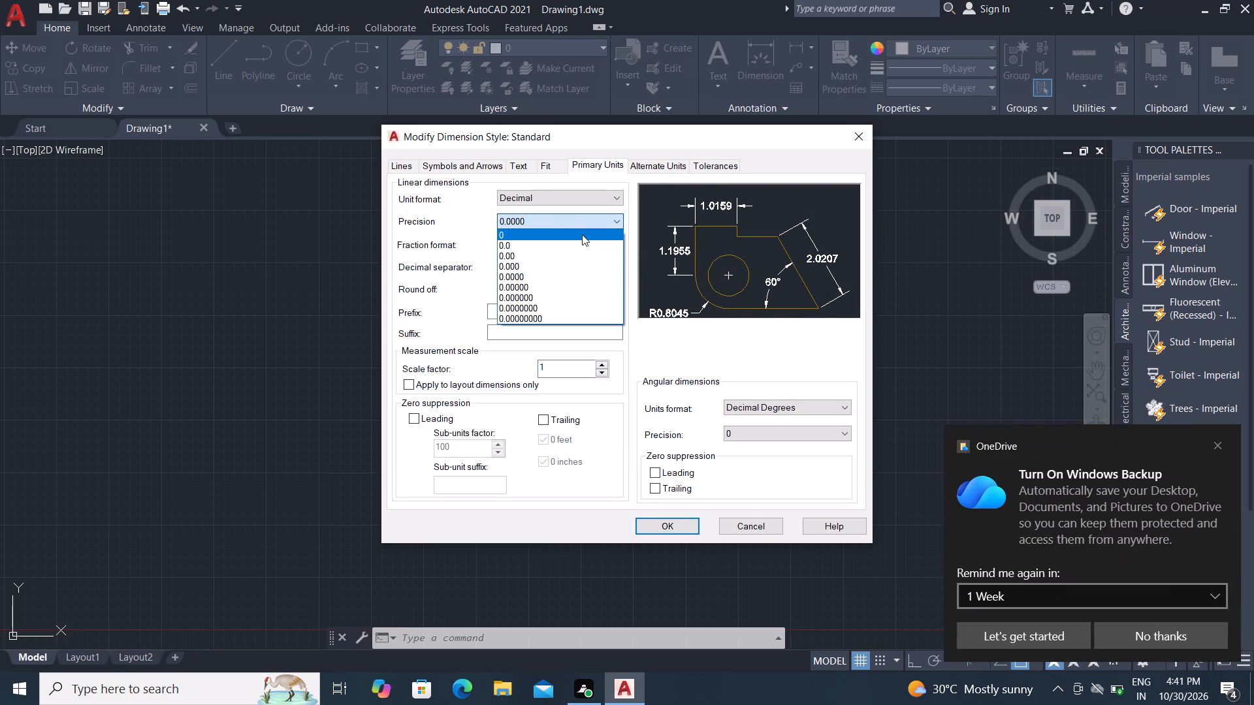
left_click(582, 234)
left_click(583, 202)
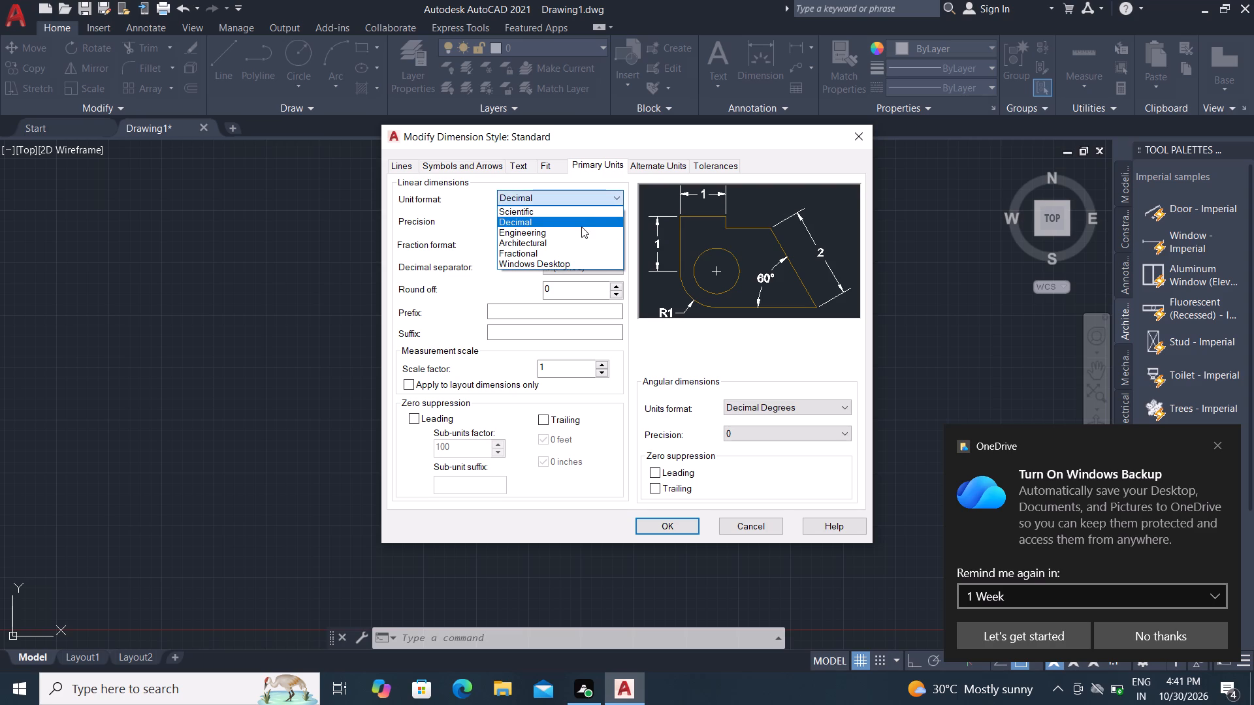
left_click(581, 227)
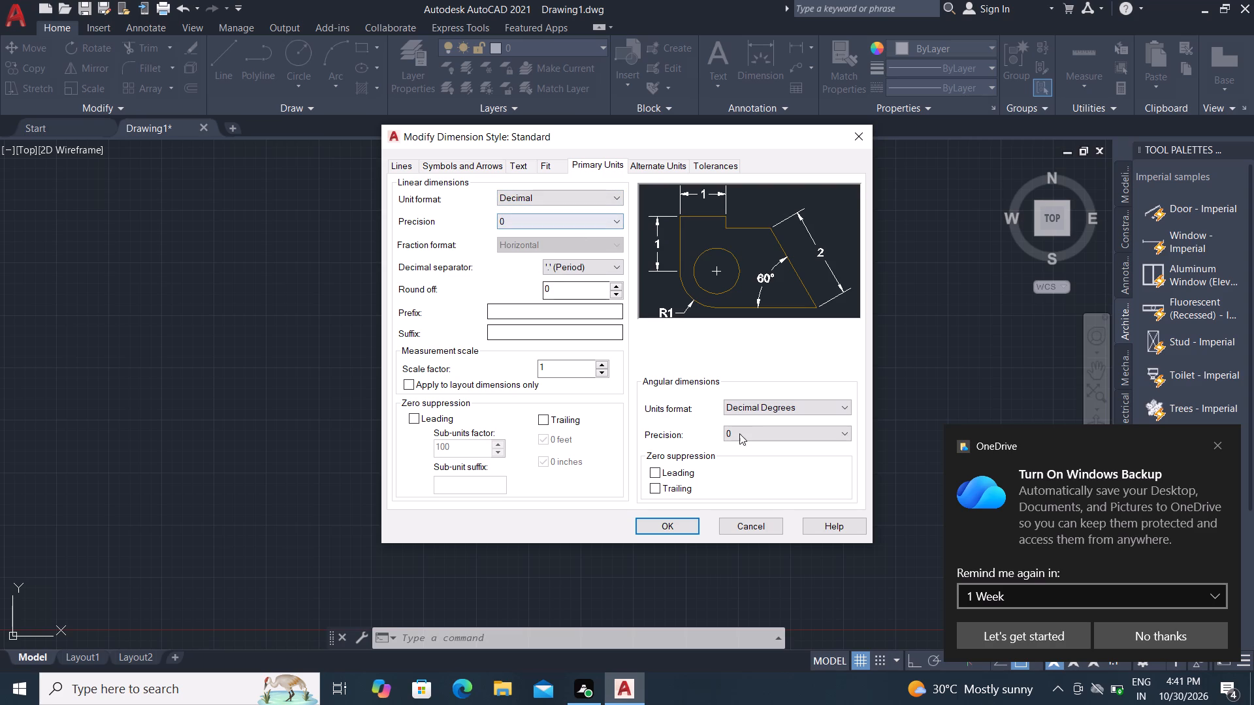
left_click(675, 522)
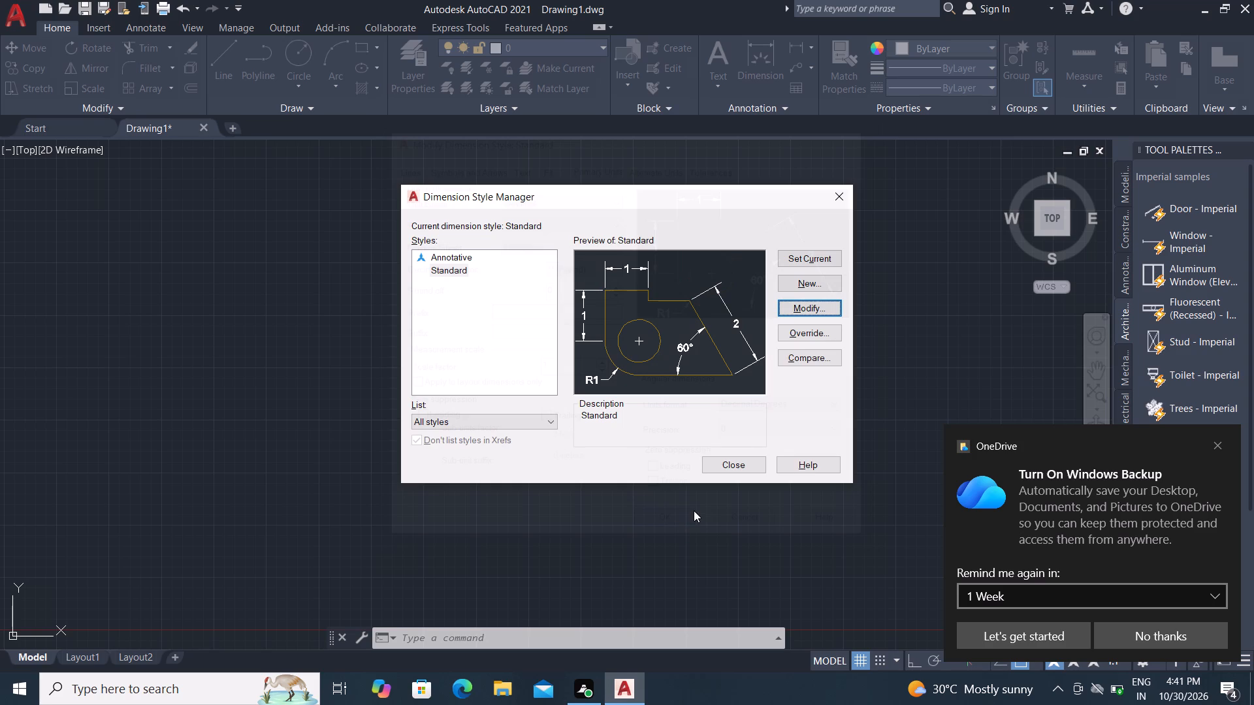
left_click(820, 257)
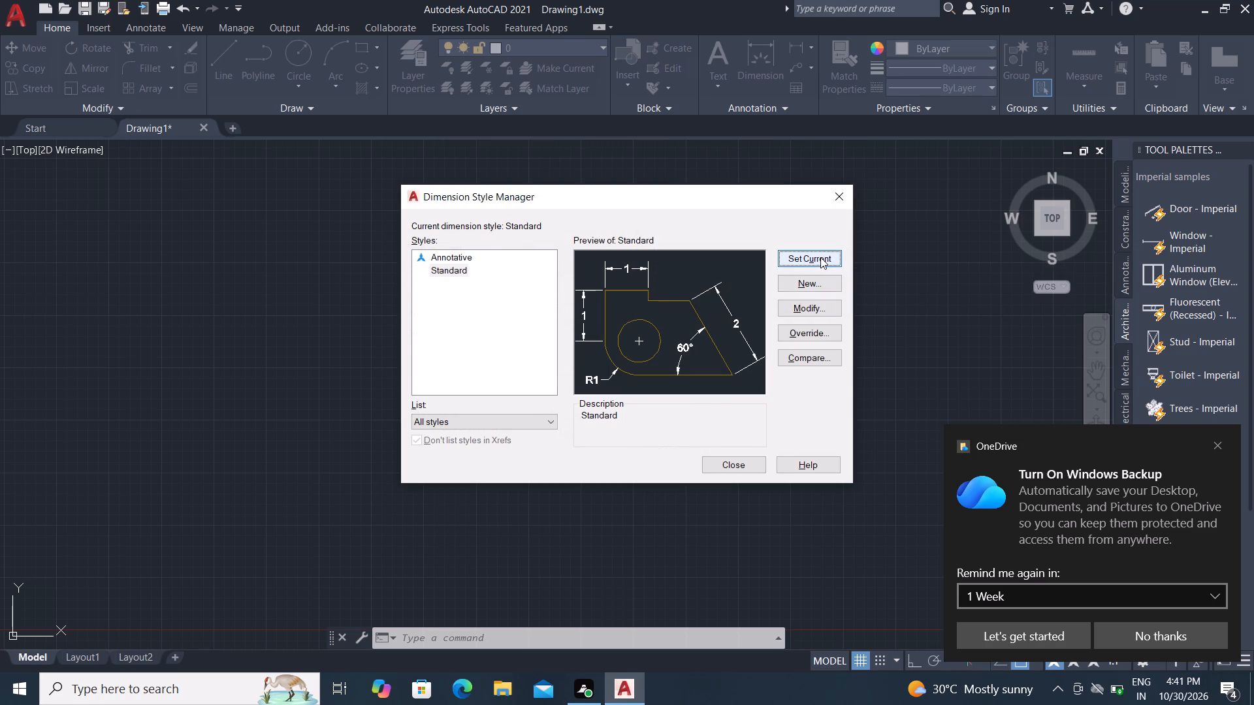
left_click(820, 257)
left_click(709, 465)
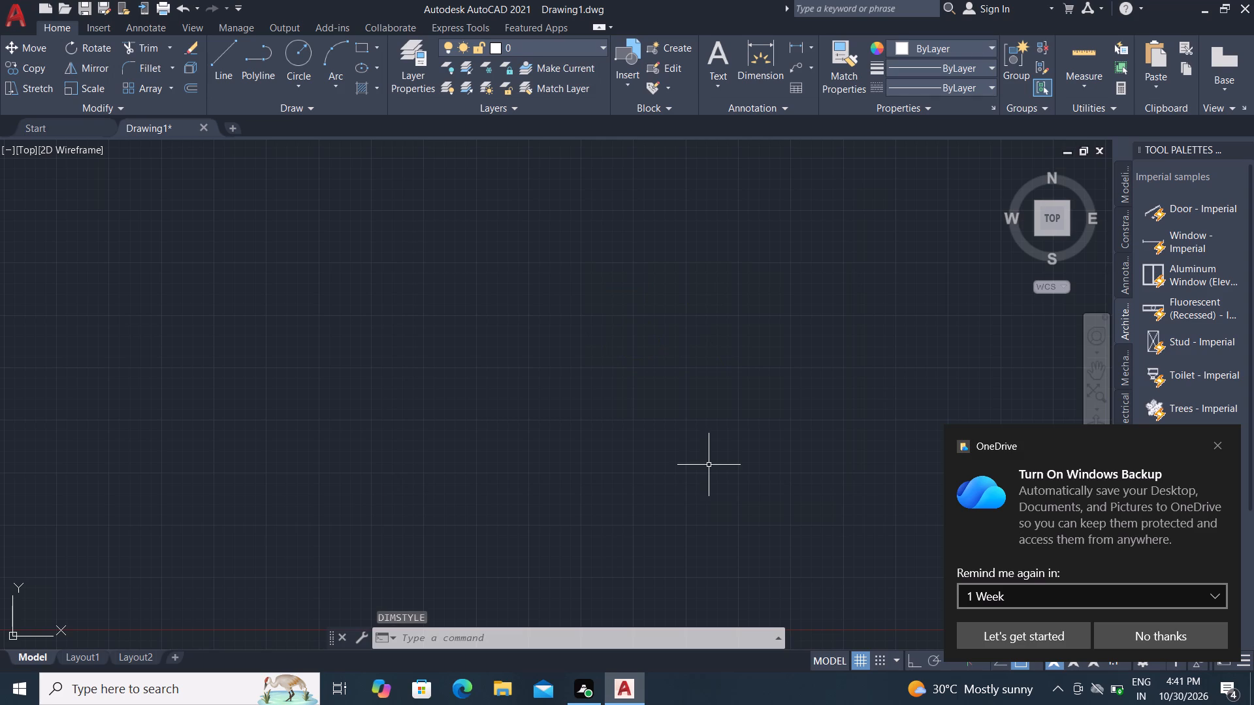
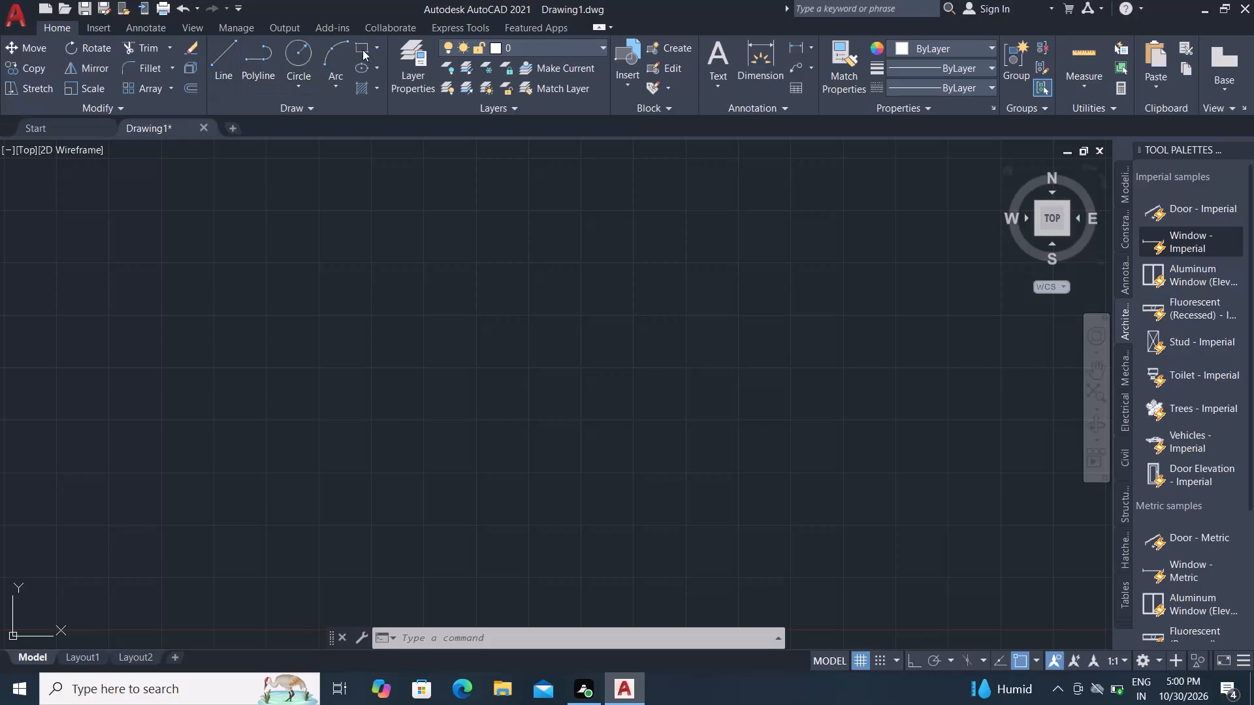
Draw a rectangle 1800 mm long and 2785 mm wide near the origin, extending up and to the right.
left_click(362, 48)
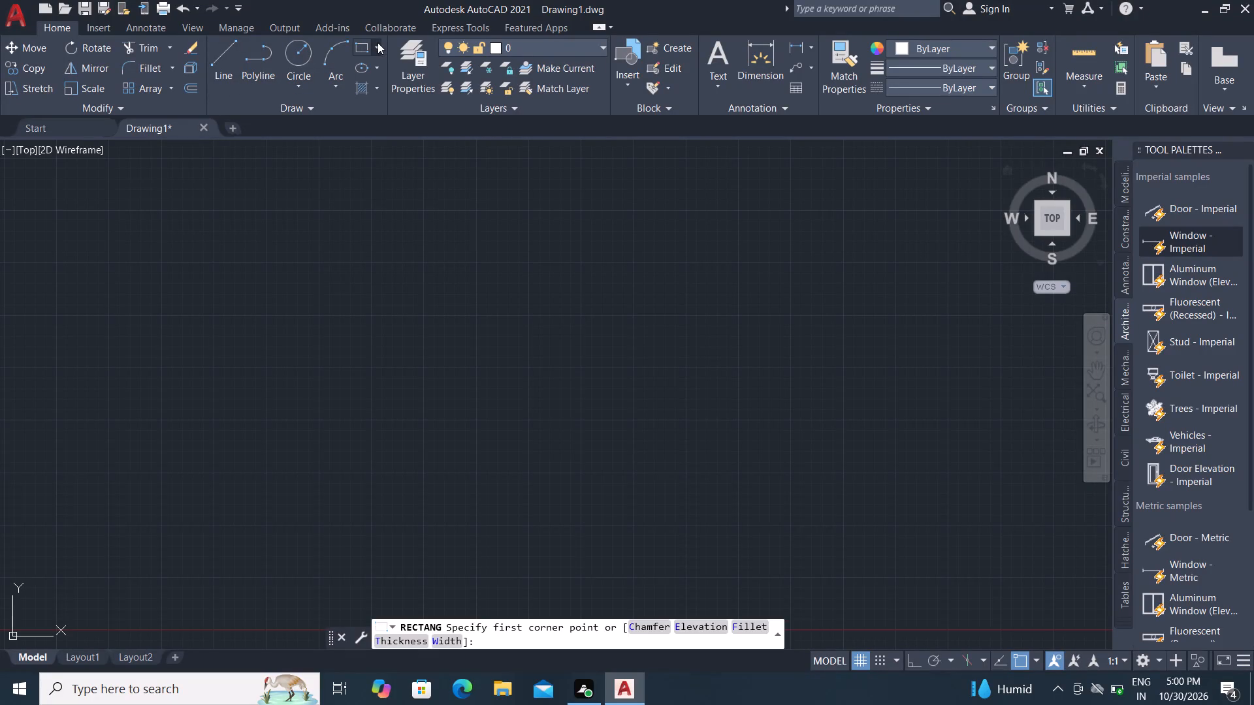
left_click(379, 46)
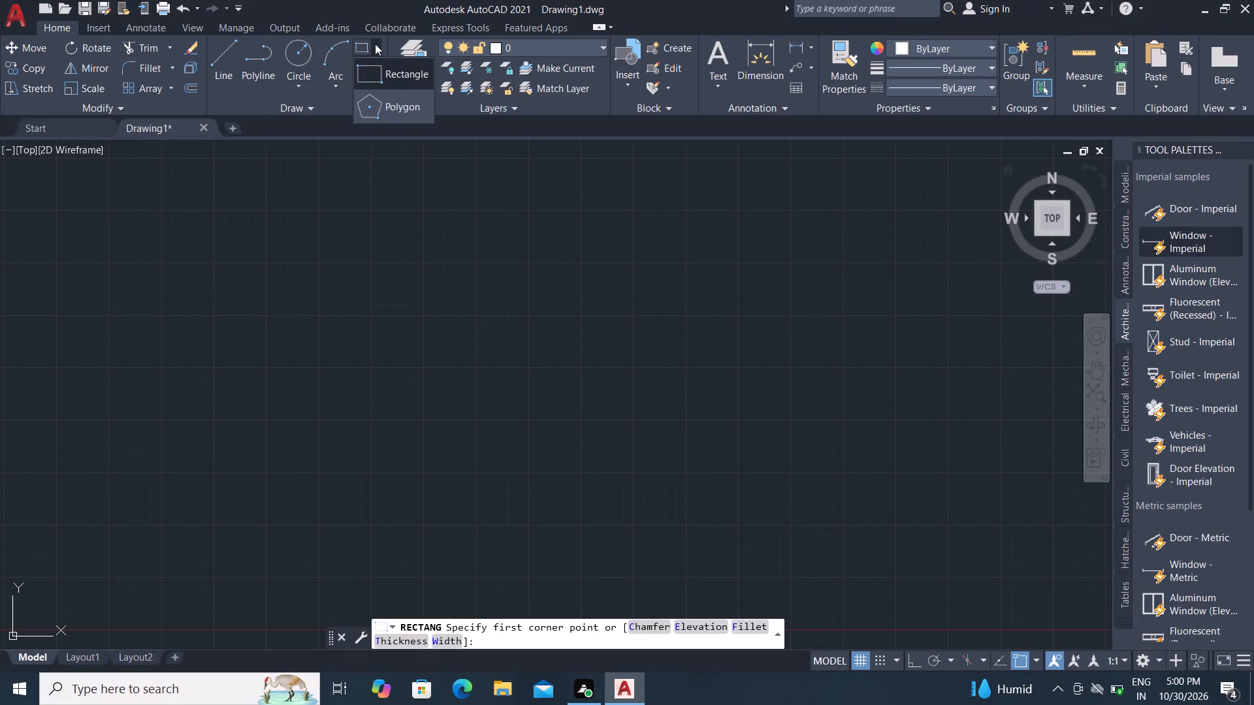
left_click(375, 44)
left_click(374, 47)
left_click(370, 79)
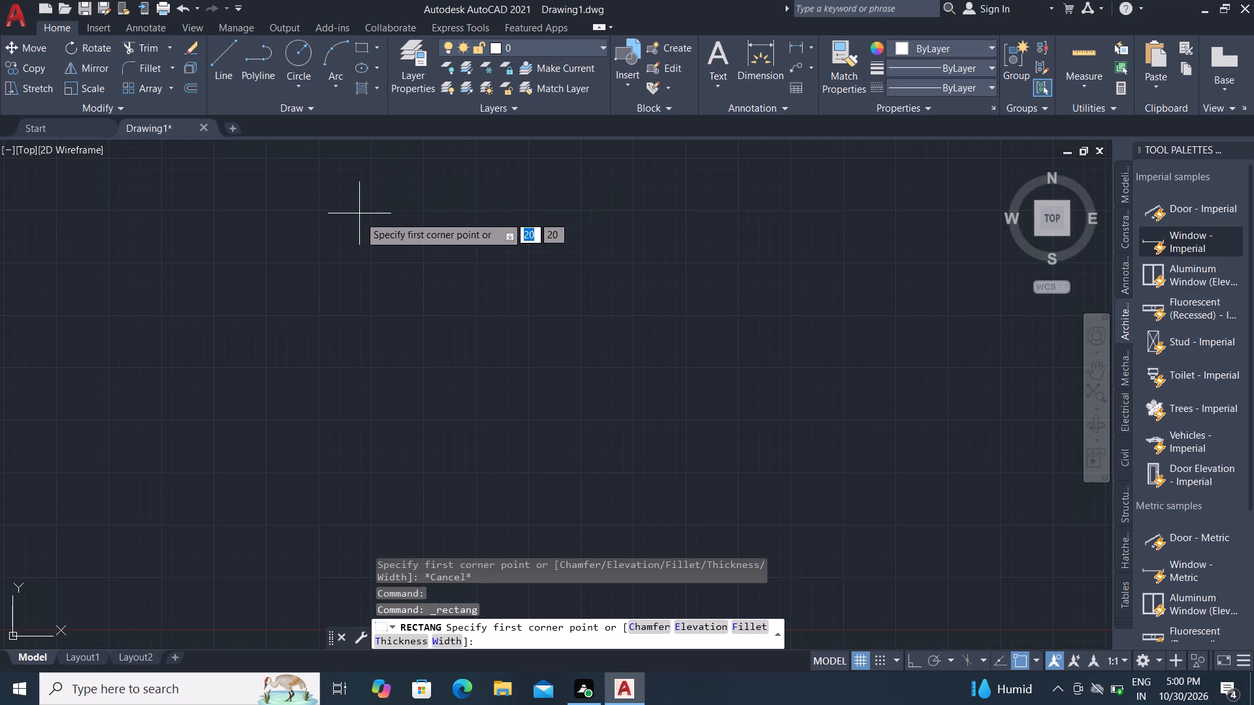
left_click(370, 209)
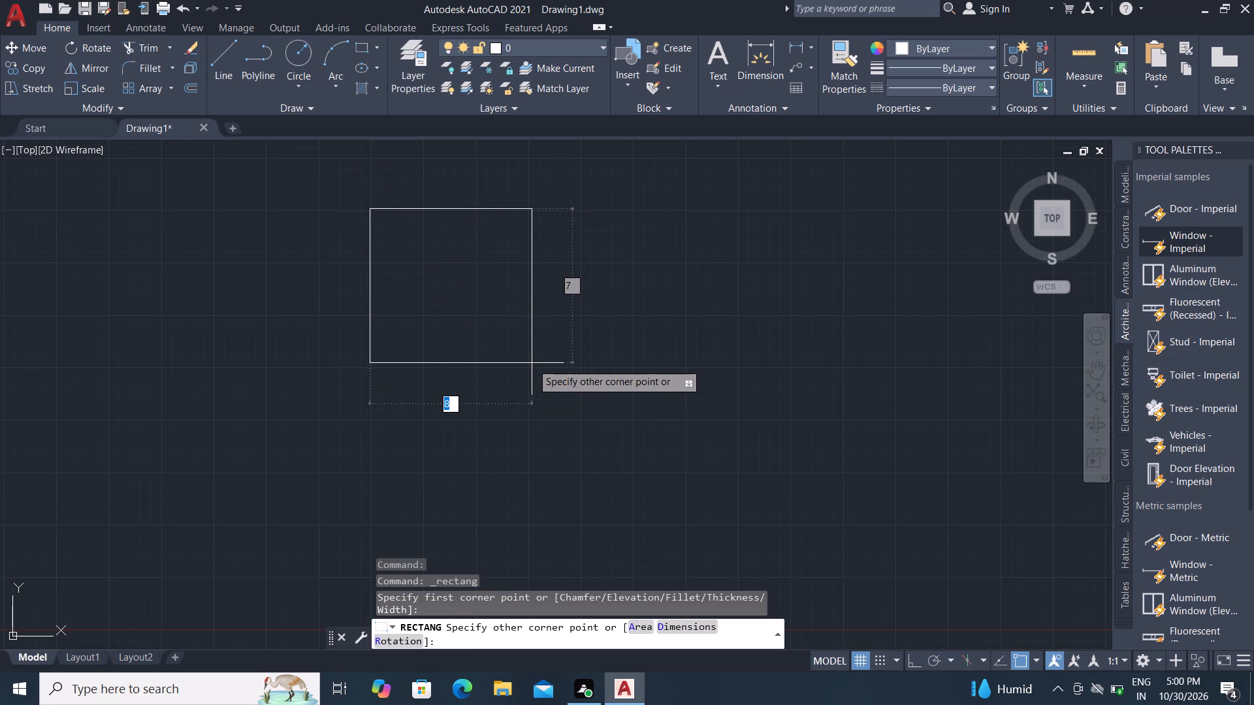
key("d")
key("space")
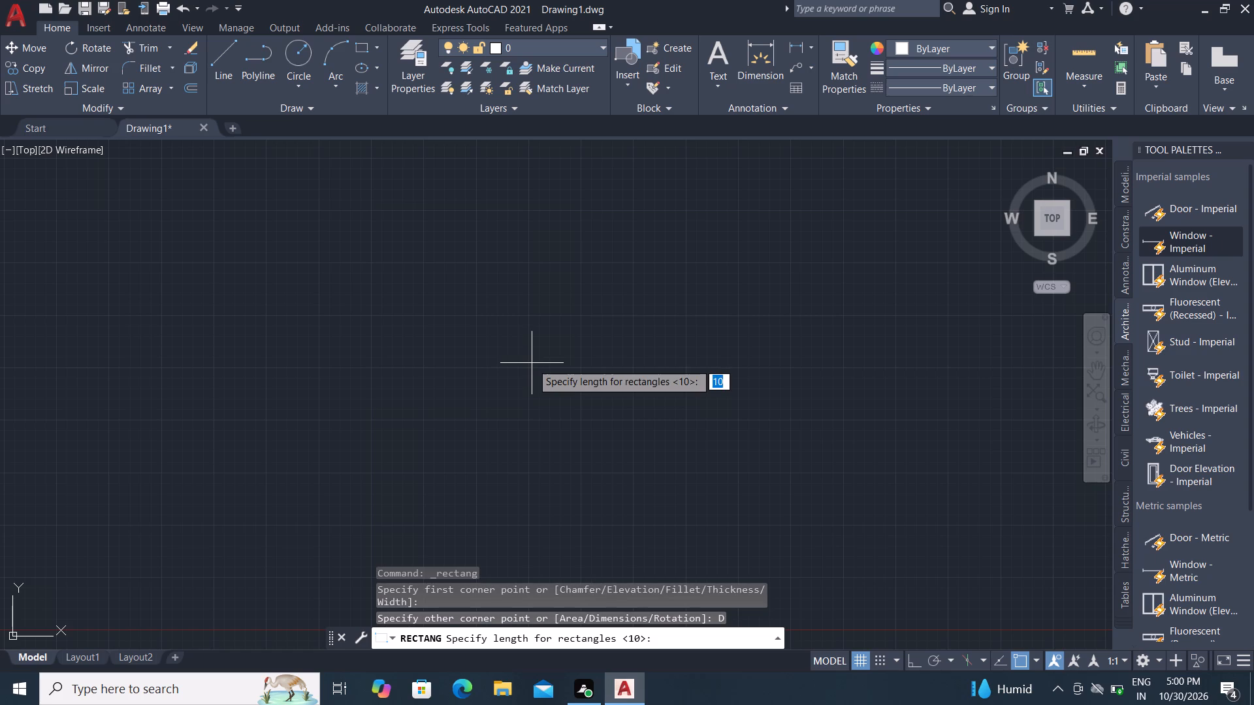
key("1")
type("800")
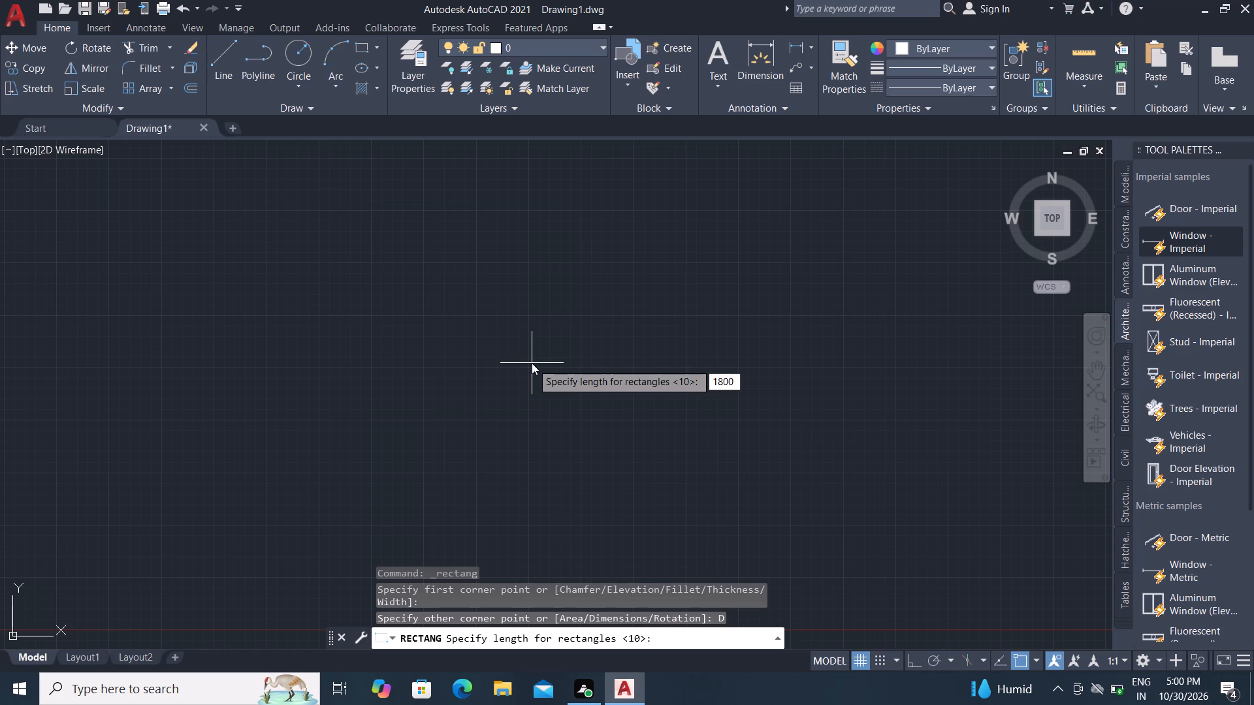
key("Return")
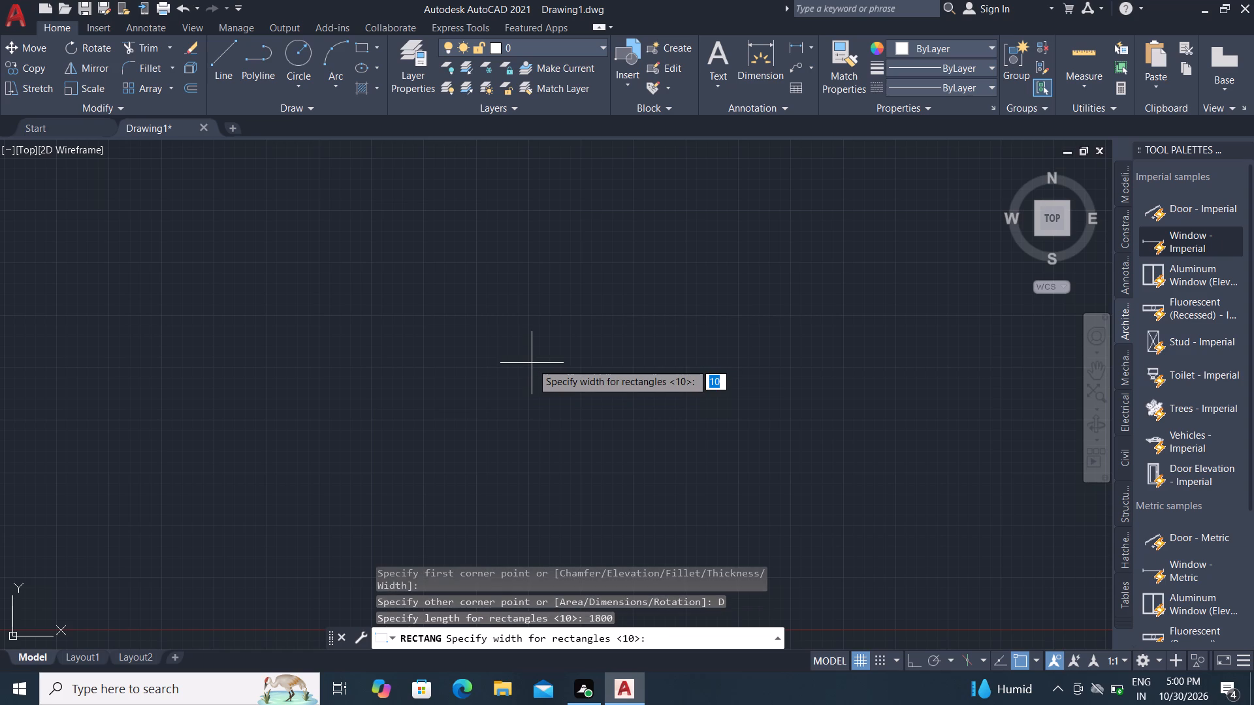
key("2")
type("78")
type("5")
key("space")
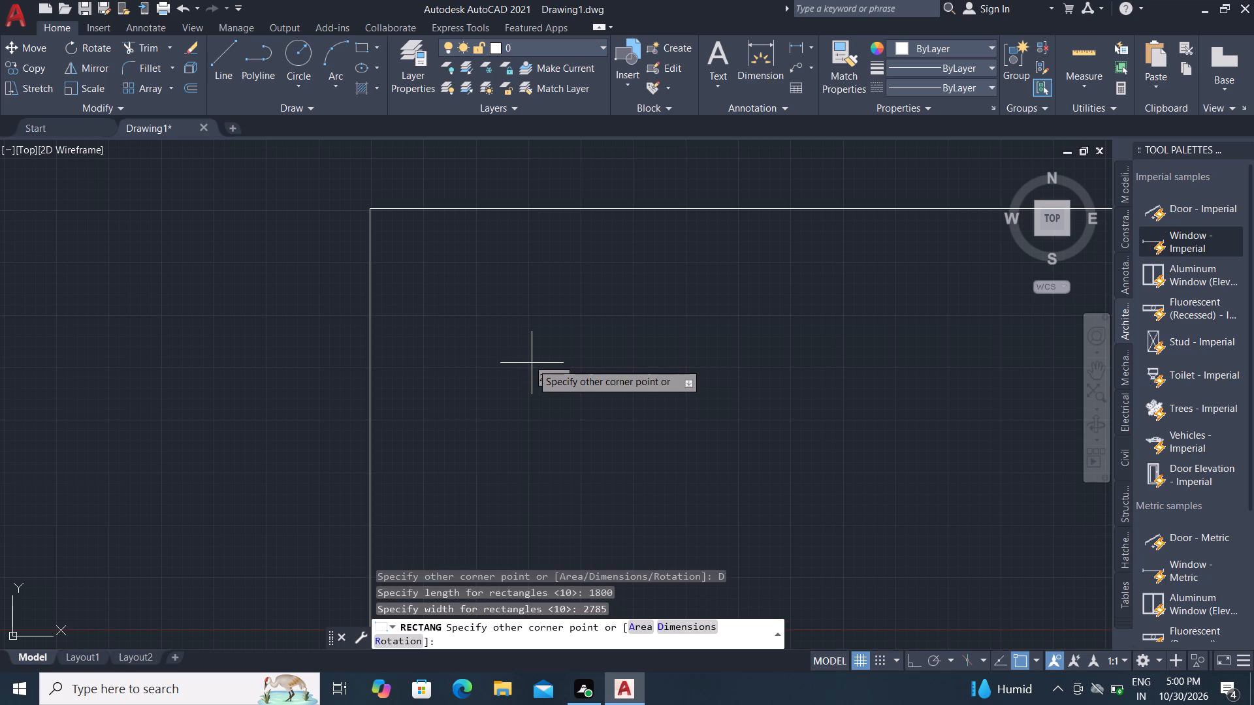
scroll(472, 460, "down", 4)
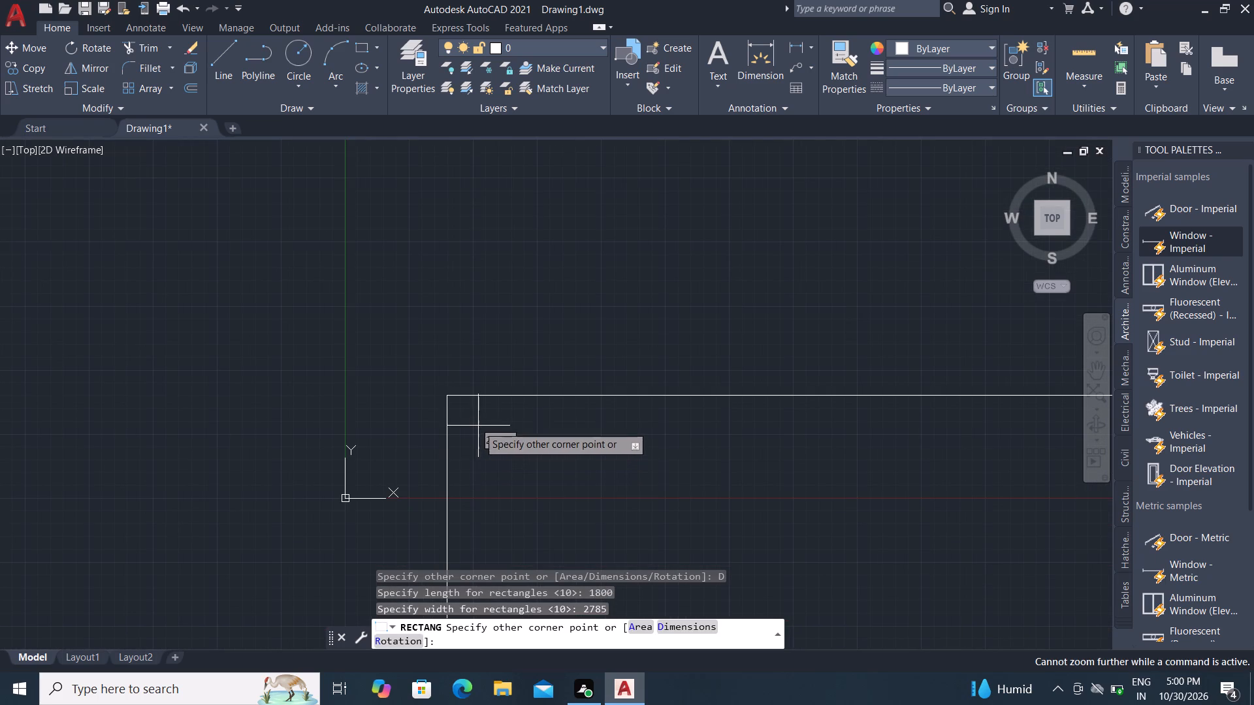
scroll(478, 426, "down", 2)
scroll(523, 355, "down", 1)
scroll(590, 272, "down", 2)
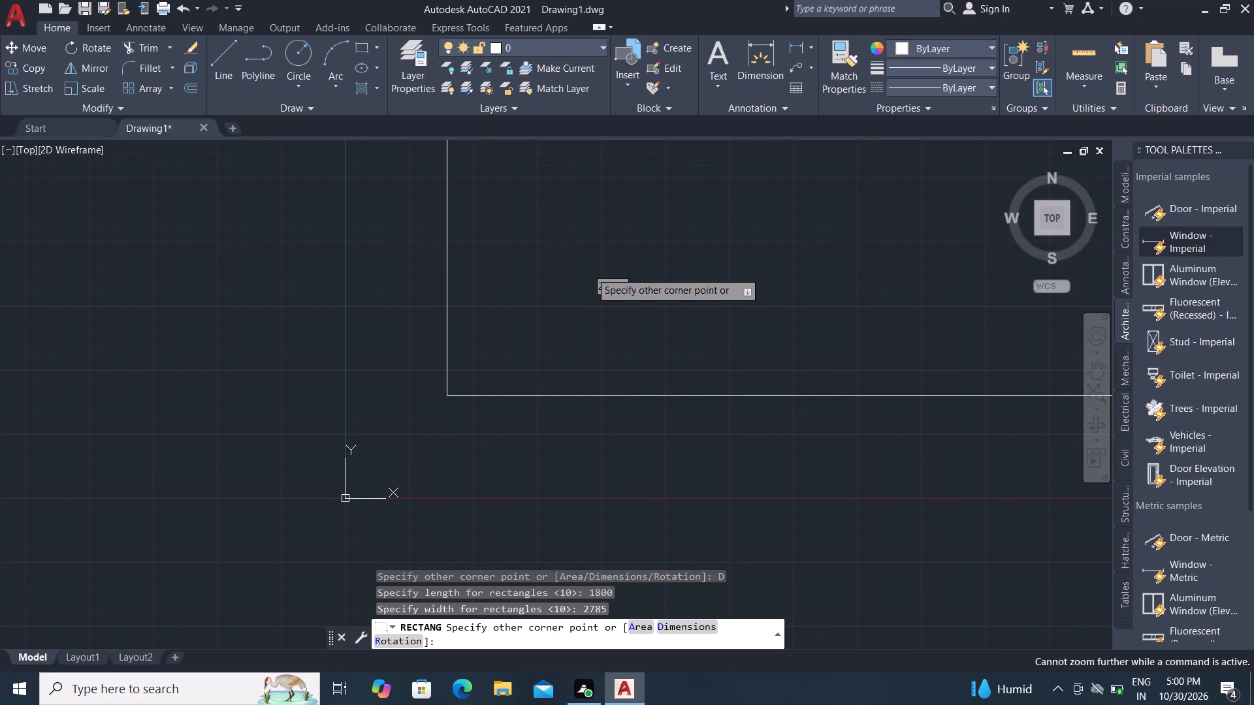
left_click(583, 273)
Move the rectangle about 4595 mm straight up, using its upper-left corner as the base point.
scroll(635, 450, "down", 7)
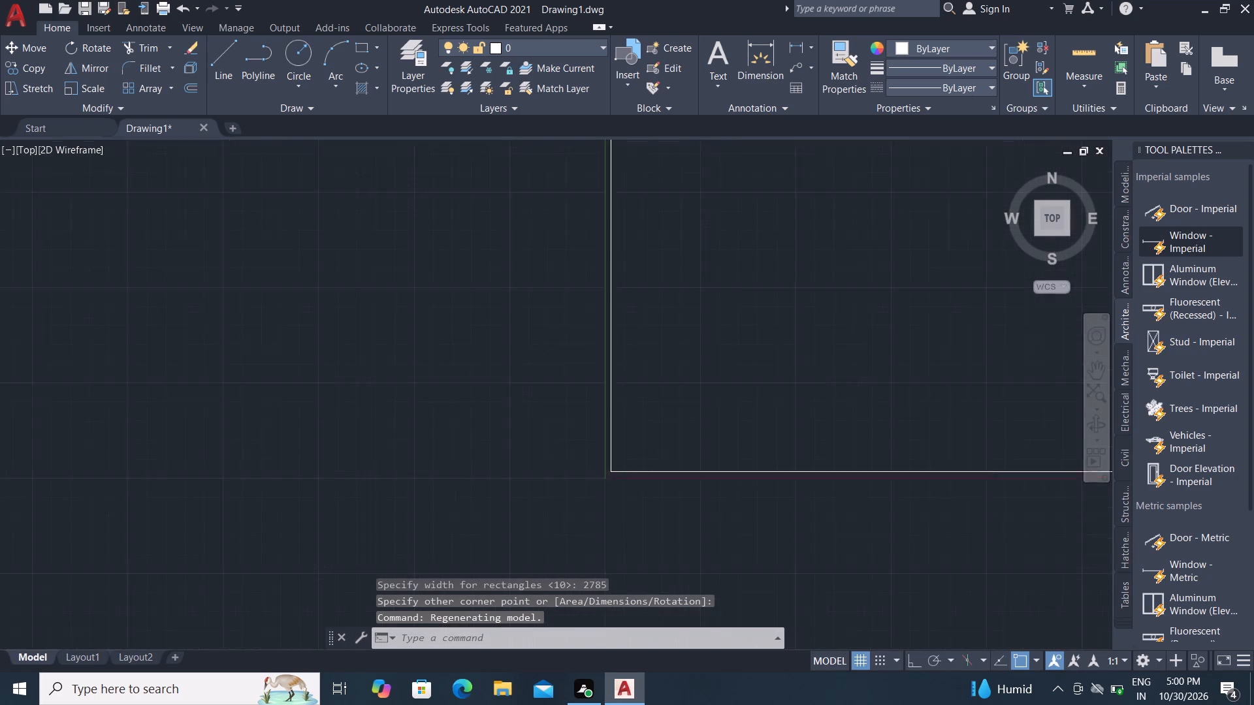
scroll(620, 480, "down", 2)
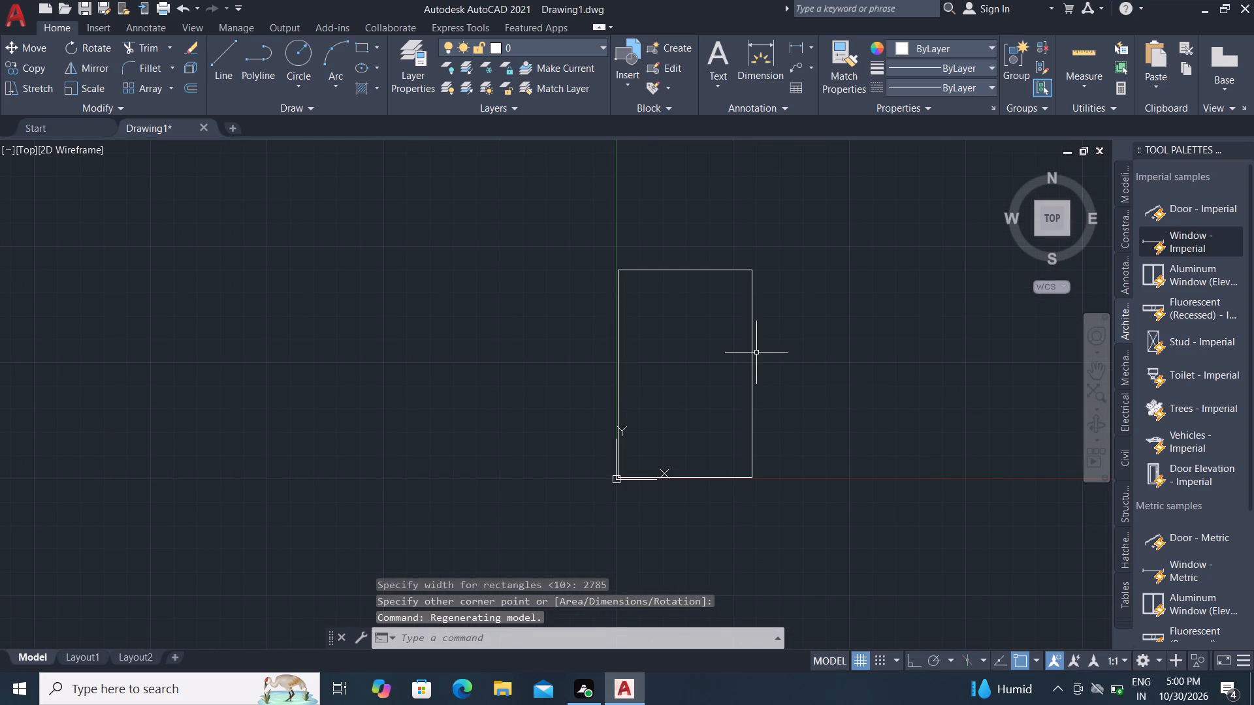
left_click(751, 349)
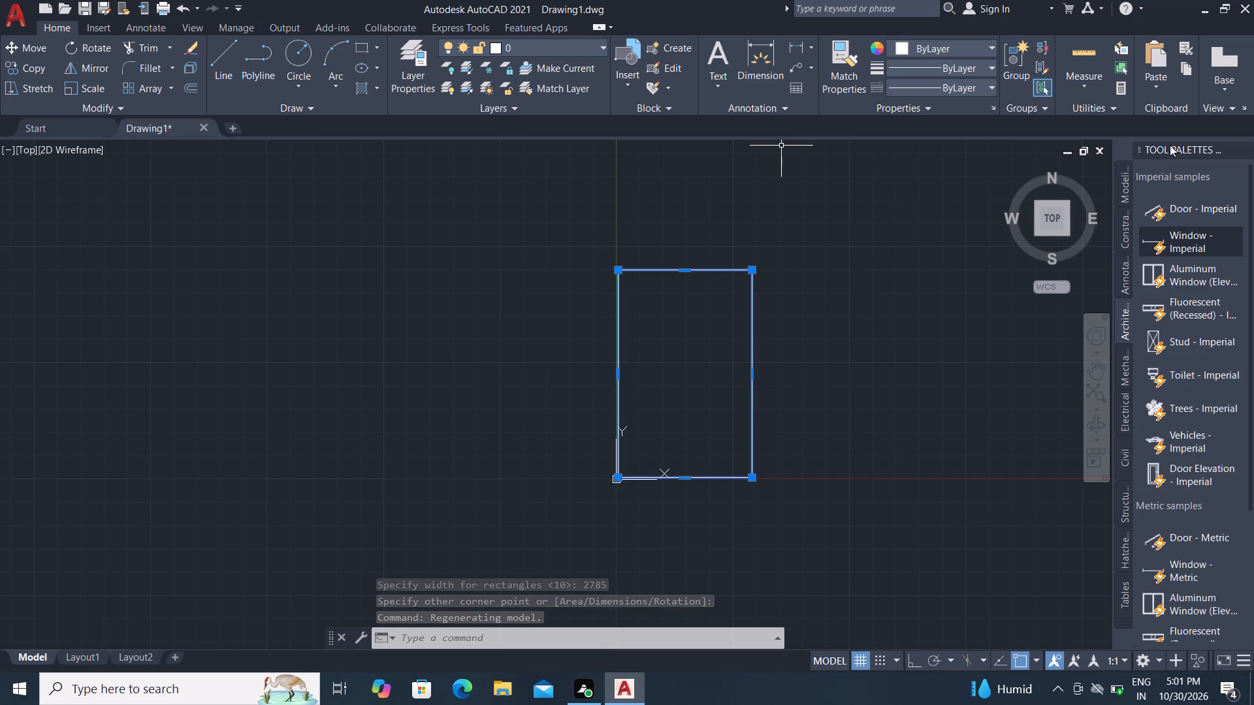
left_click(12, 42)
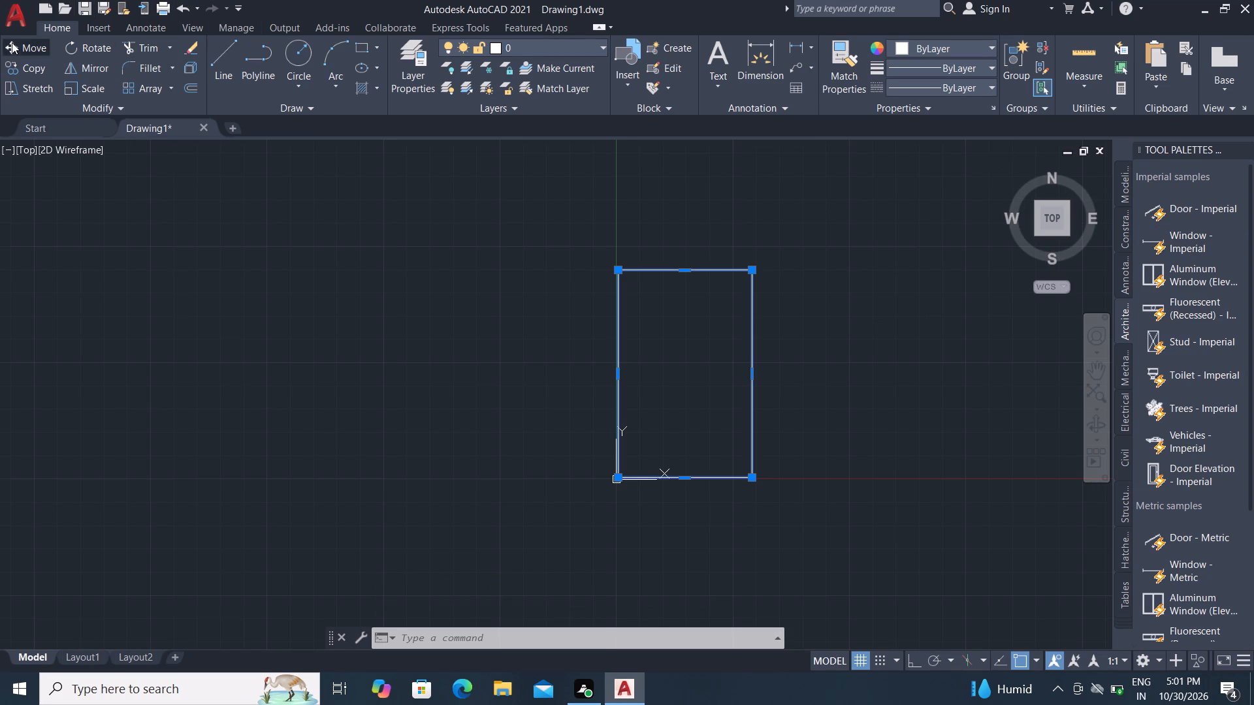
left_click(616, 270)
scroll(620, 412, "down", 2)
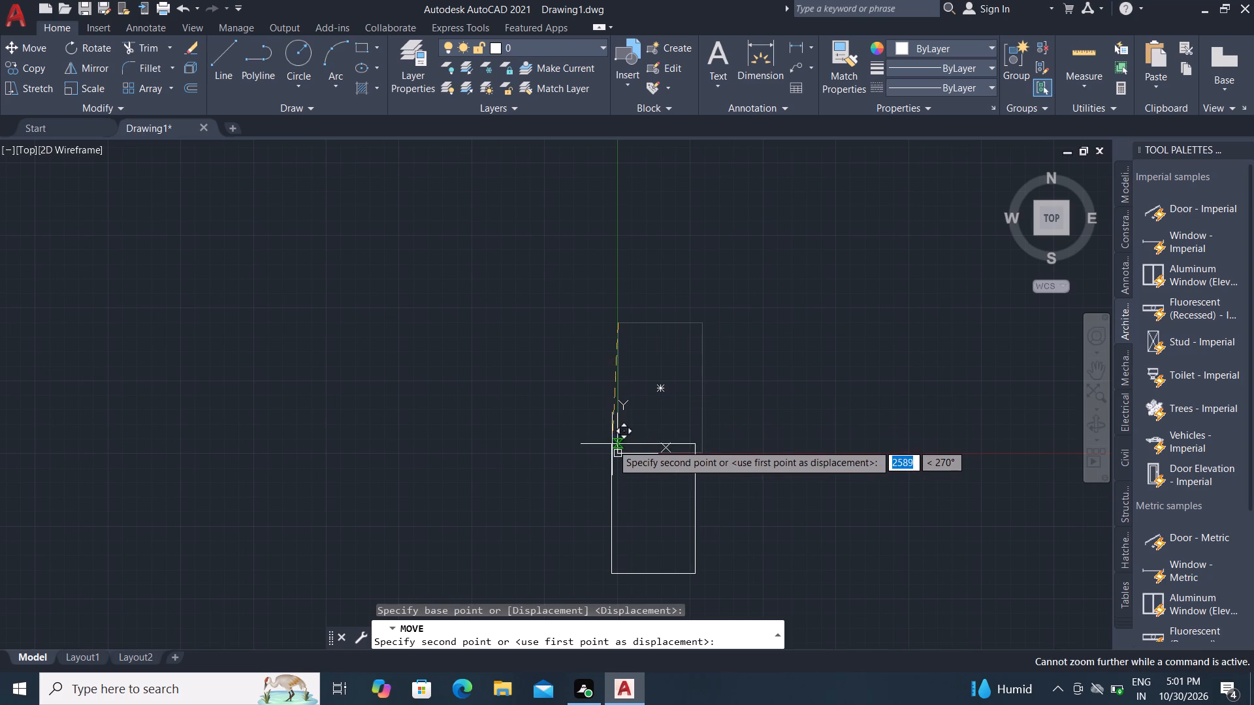
scroll(656, 290, "down", 2)
scroll(667, 438, "down", 4)
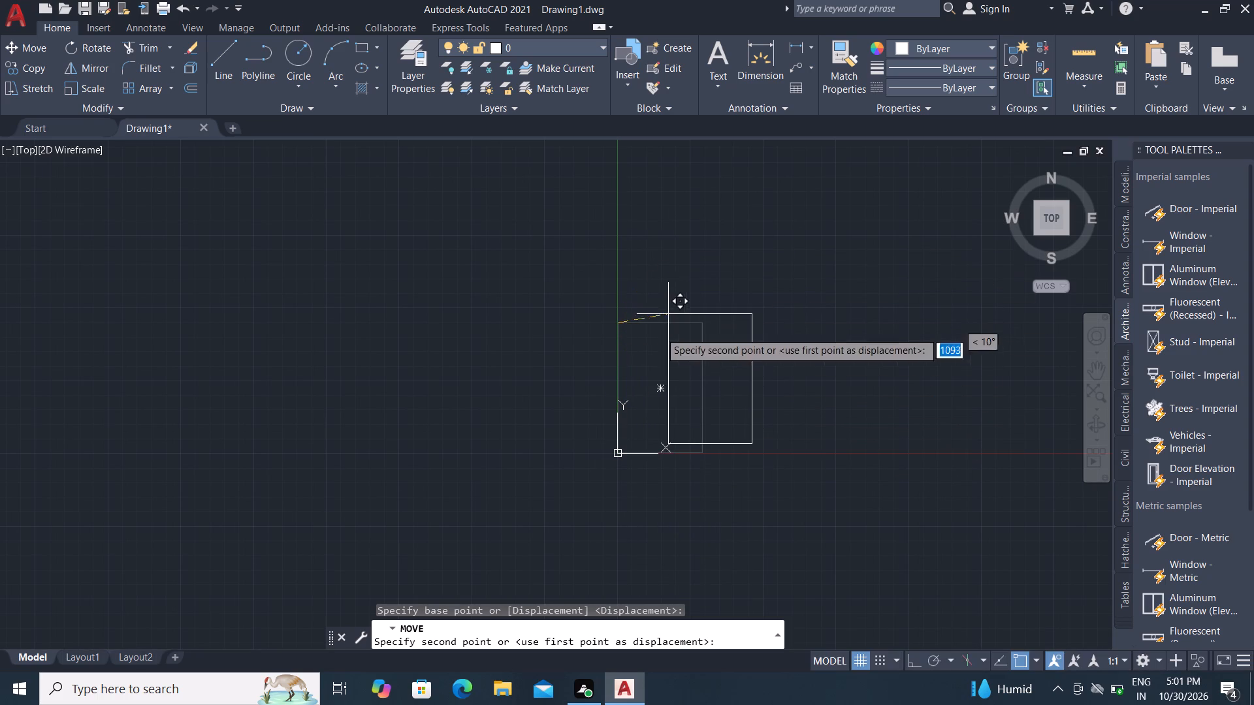
scroll(657, 354, "down", 1)
scroll(717, 525, "down", 1)
scroll(709, 452, "down", 6)
scroll(594, 460, "down", 4)
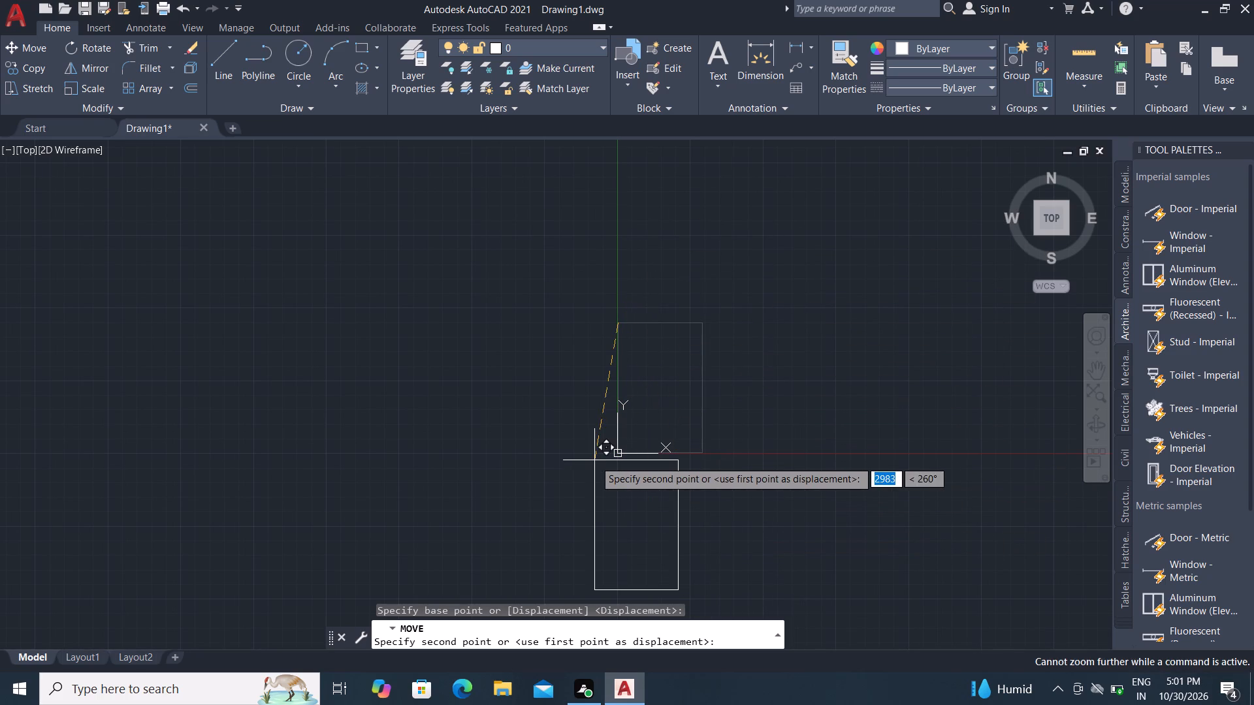
scroll(594, 460, "down", 3)
middle_click_drag(633, 345, 556, 550)
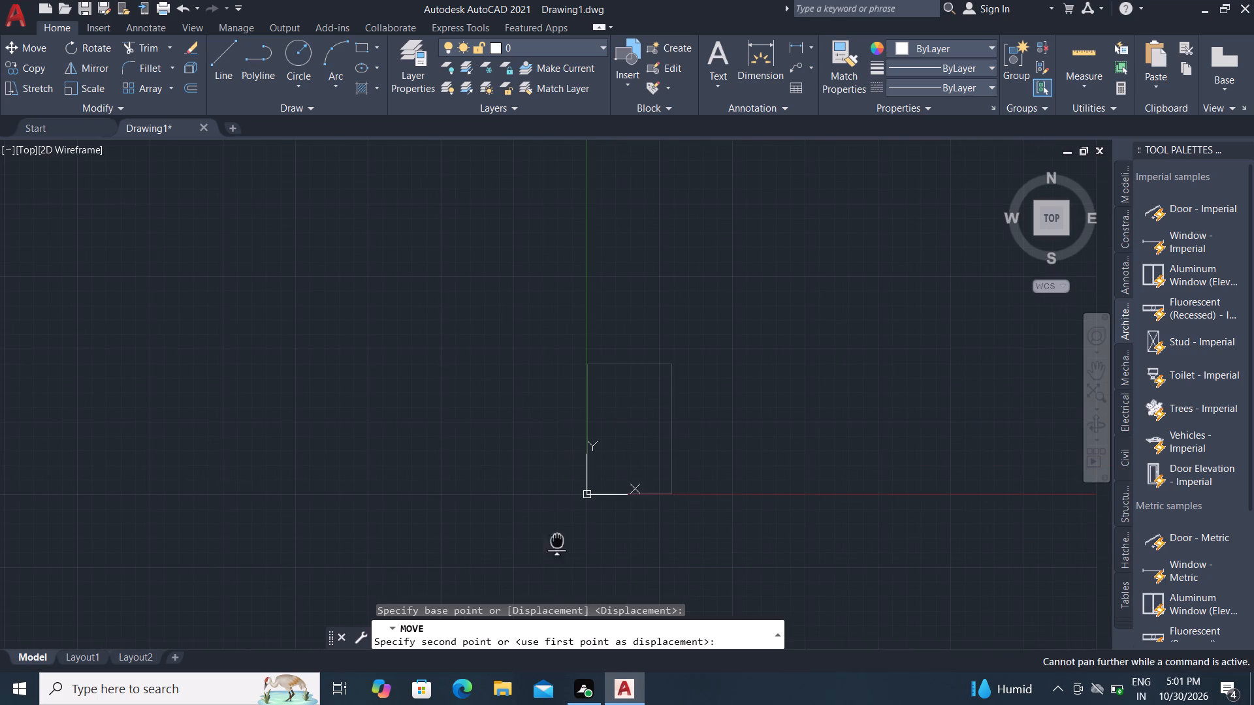
middle_click_drag(556, 550, 556, 564)
middle_click(556, 565)
scroll(658, 176, "down", 2)
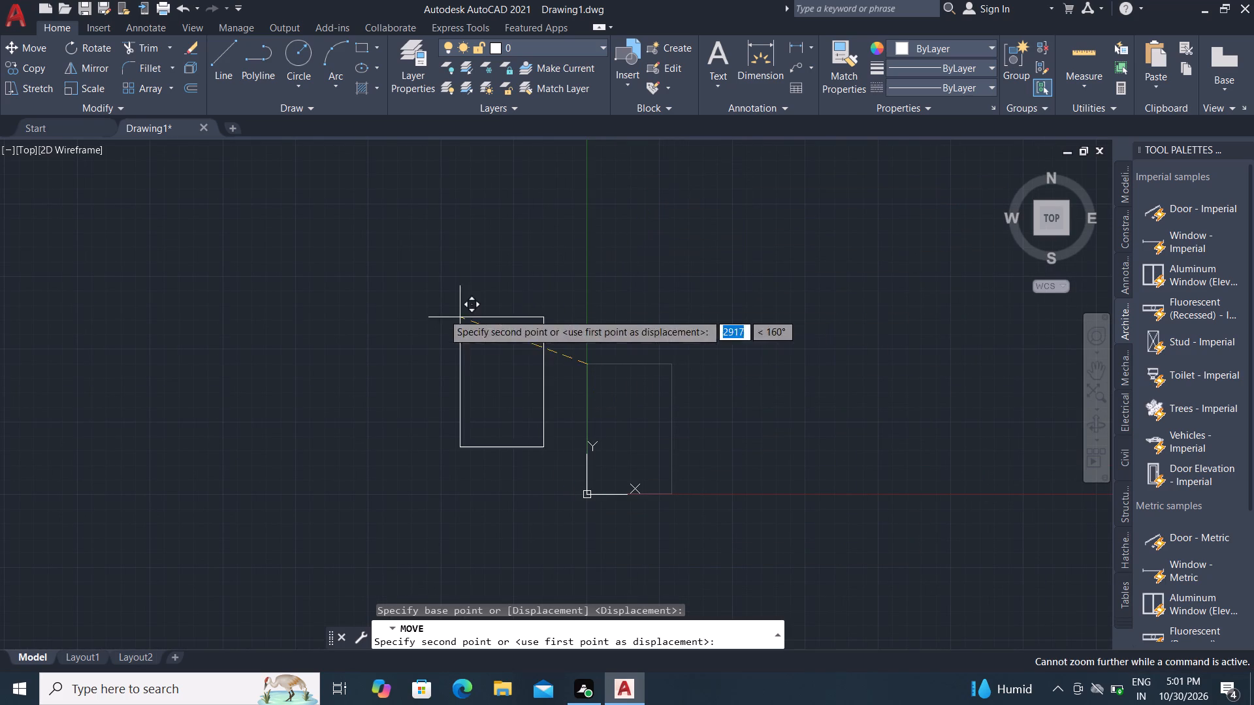
scroll(447, 311, "down", 3)
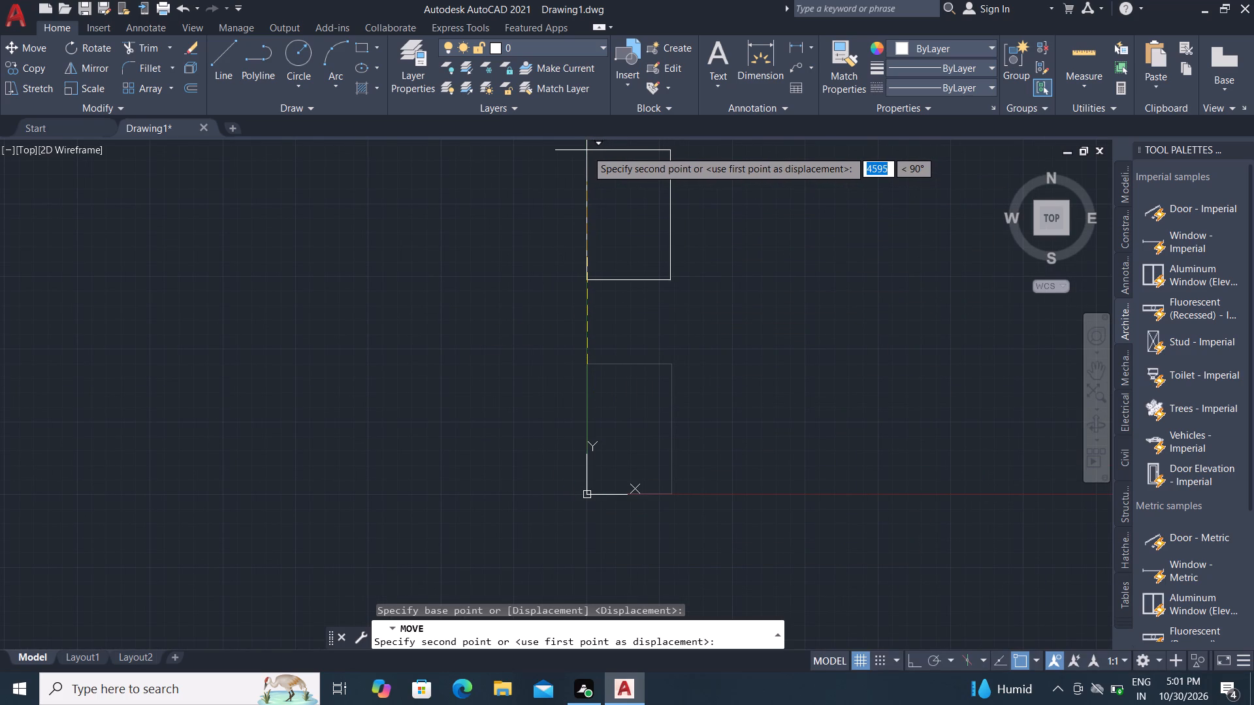
left_click(587, 150)
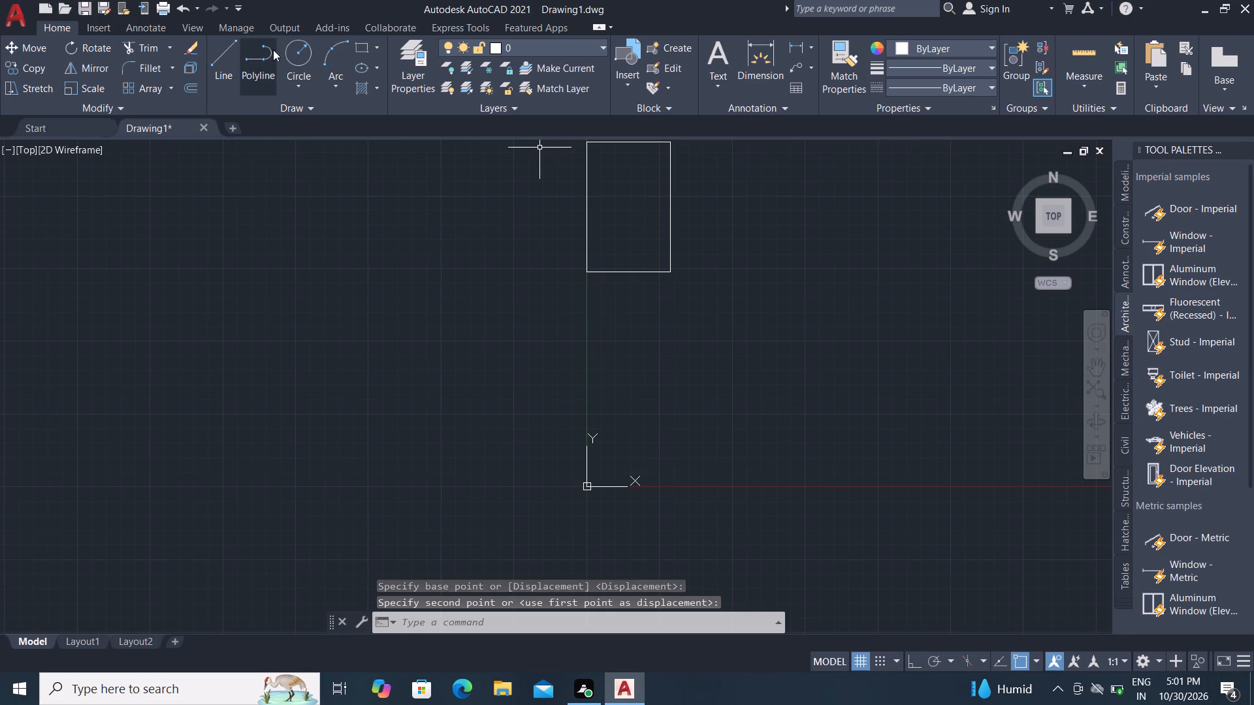
Draw a rectangle 1800 mm long and 1600 mm wide directly below the first, starting from its lower-left corner.
left_click(359, 49)
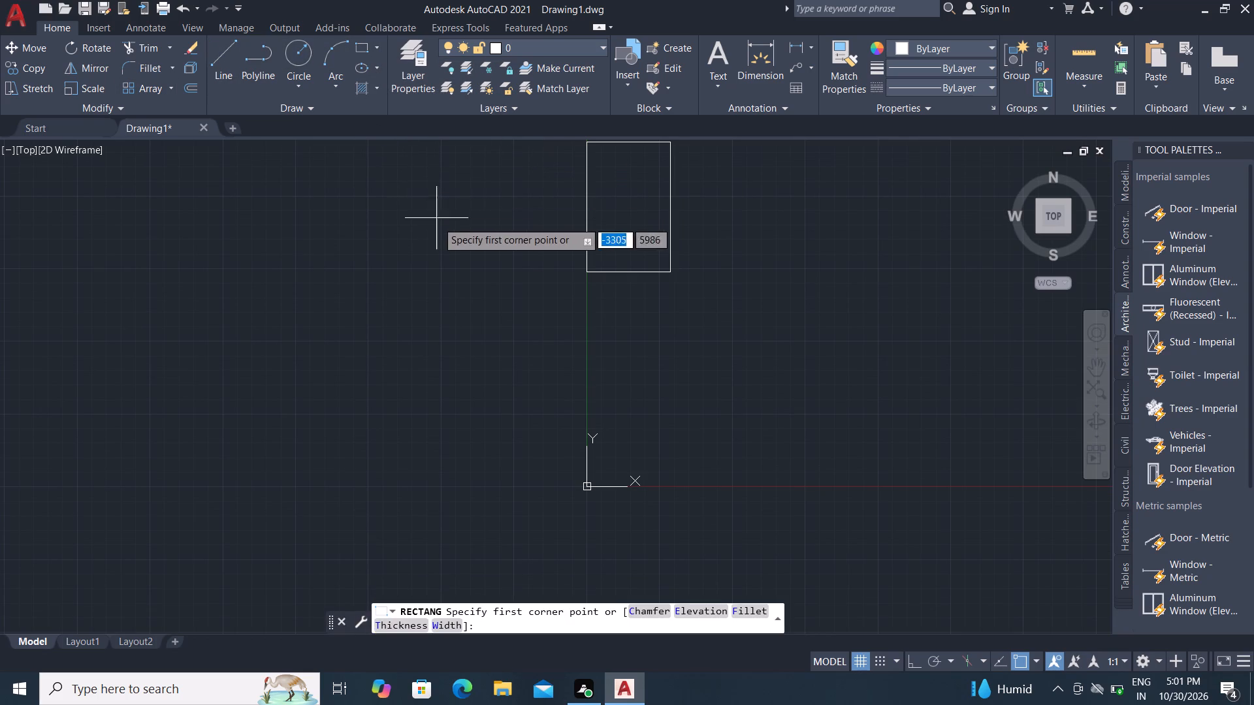
left_click(590, 275)
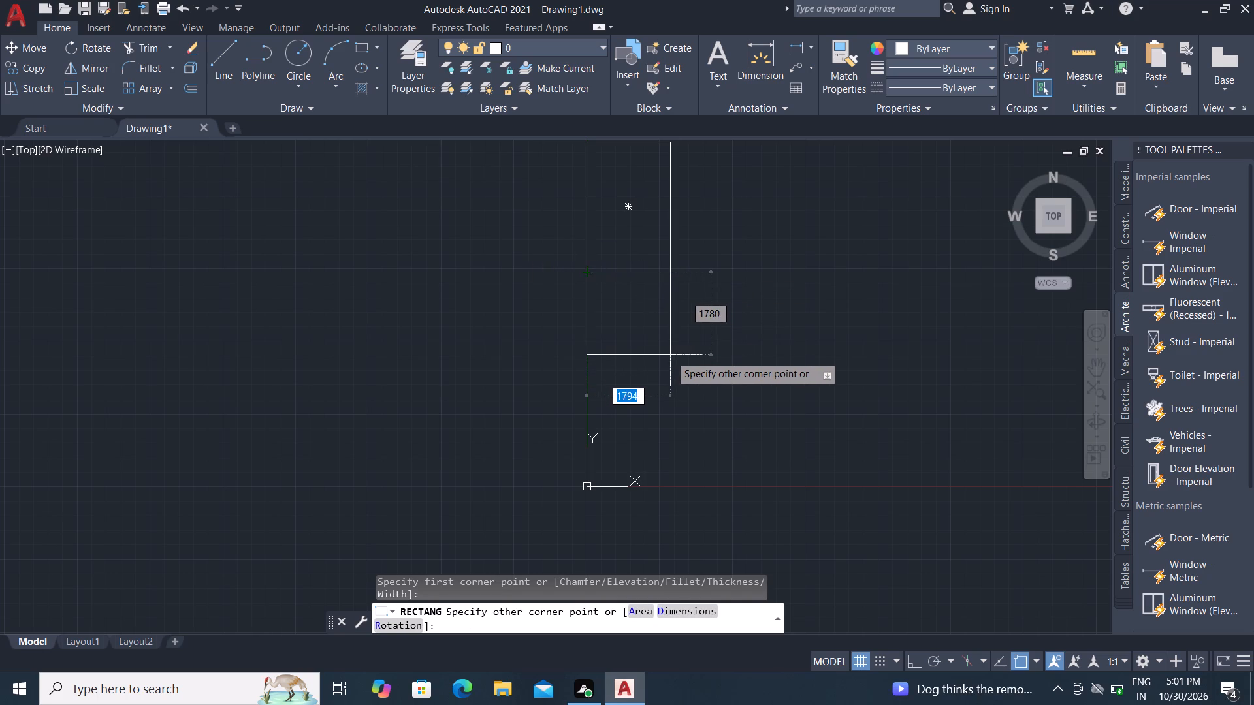
type("D")
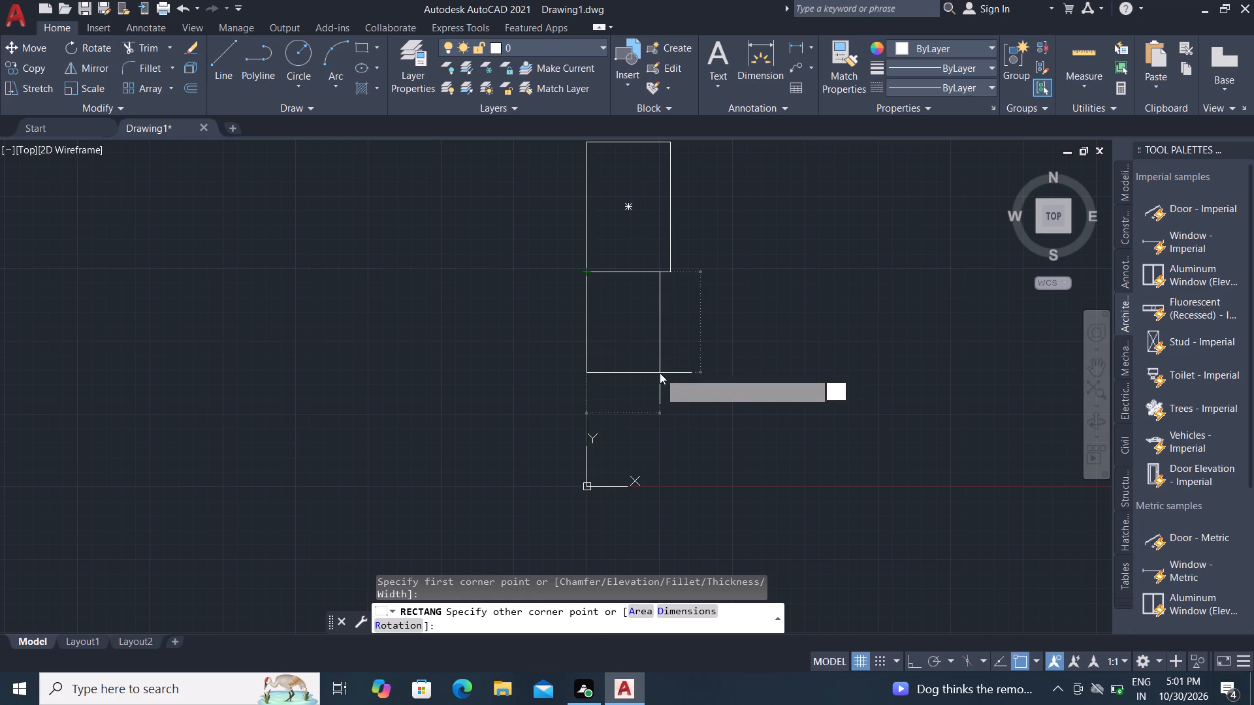
key("space")
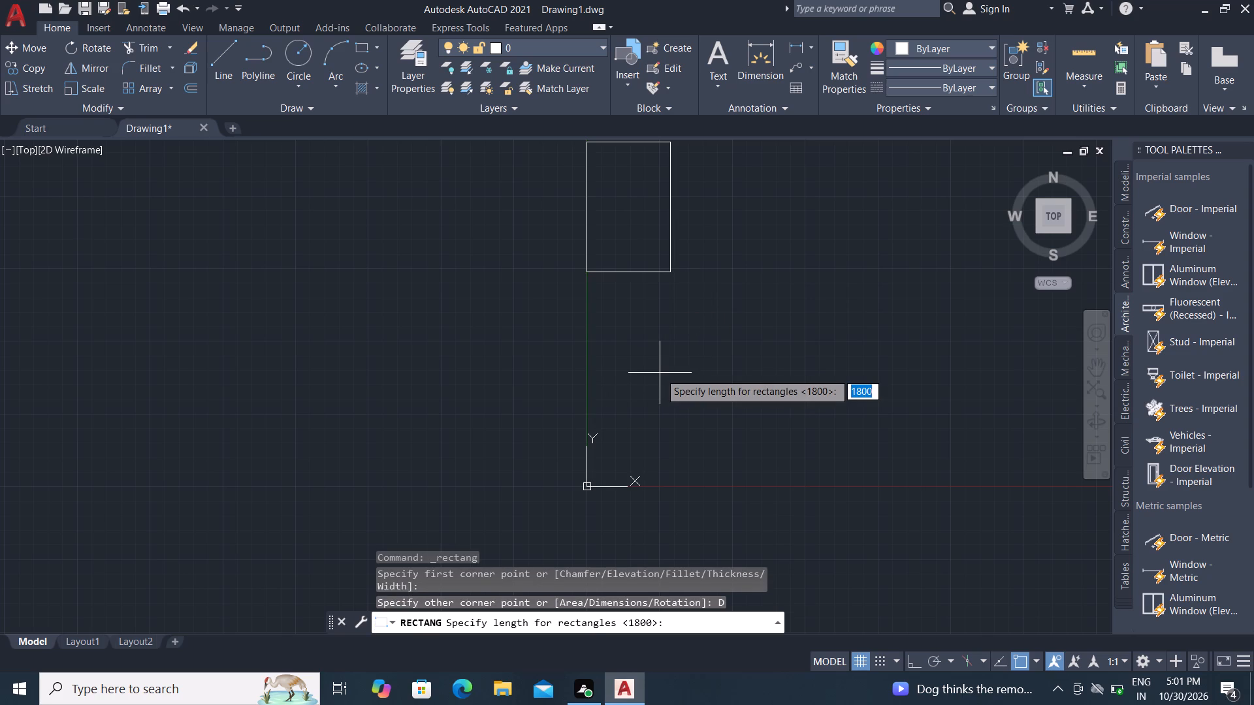
key("space")
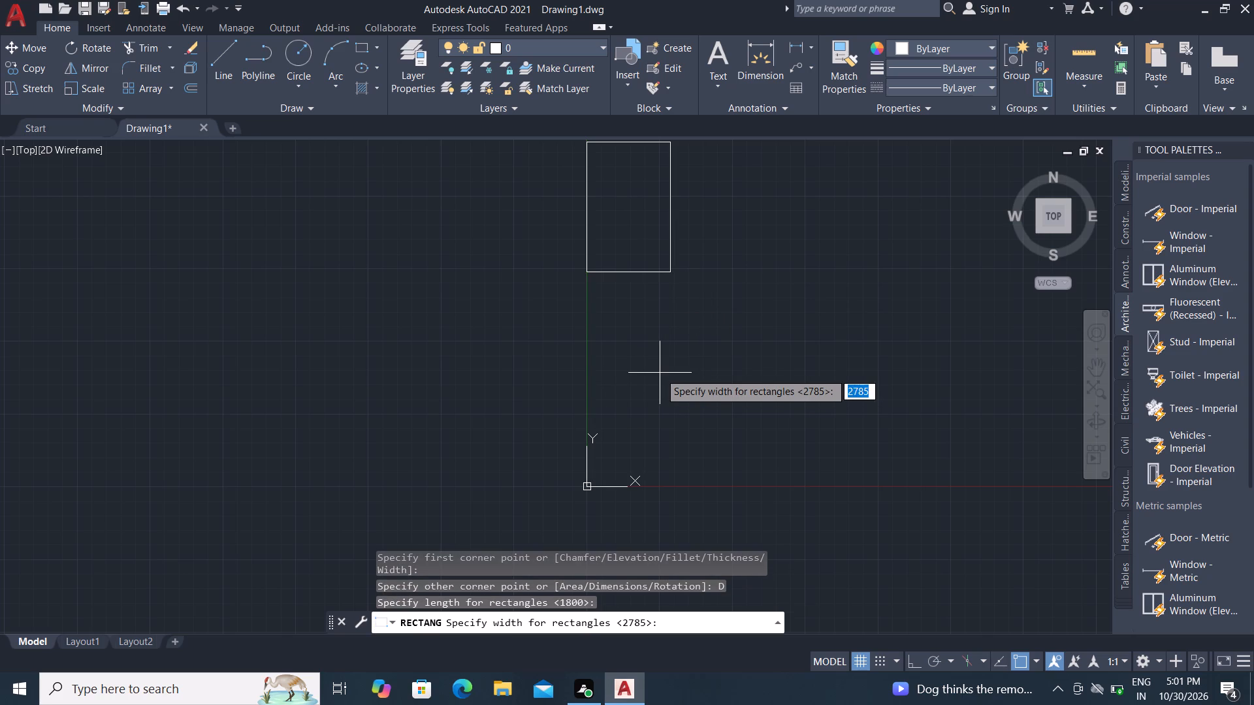
type("1600")
key("space")
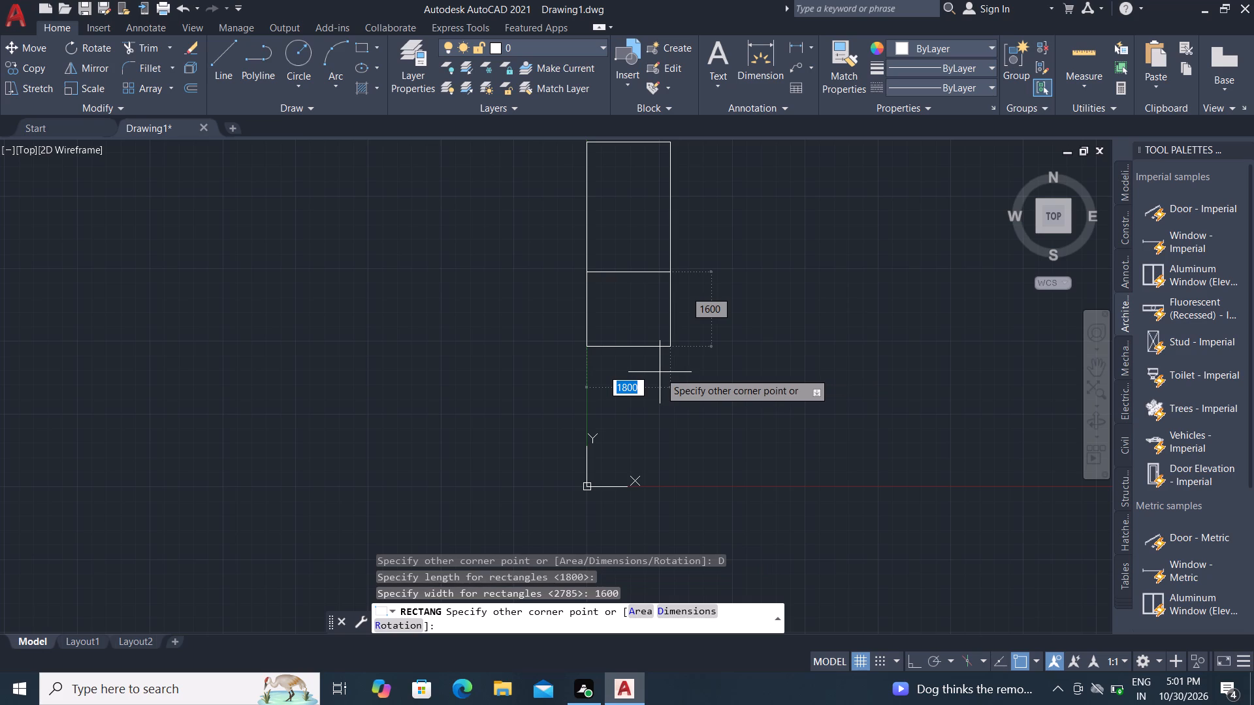
left_click(660, 372)
Offset both stacked rectangles outward by 230 mm.
scroll(634, 289, "up", 2)
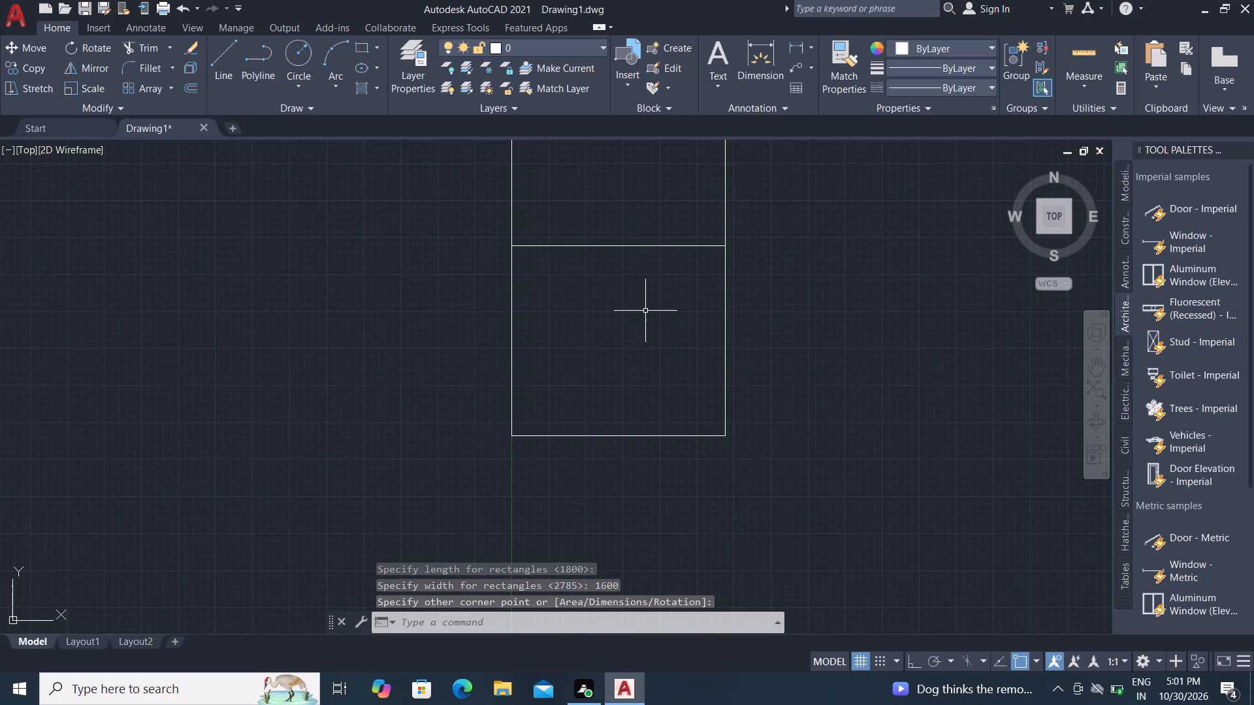
middle_click_drag(645, 311, 659, 403)
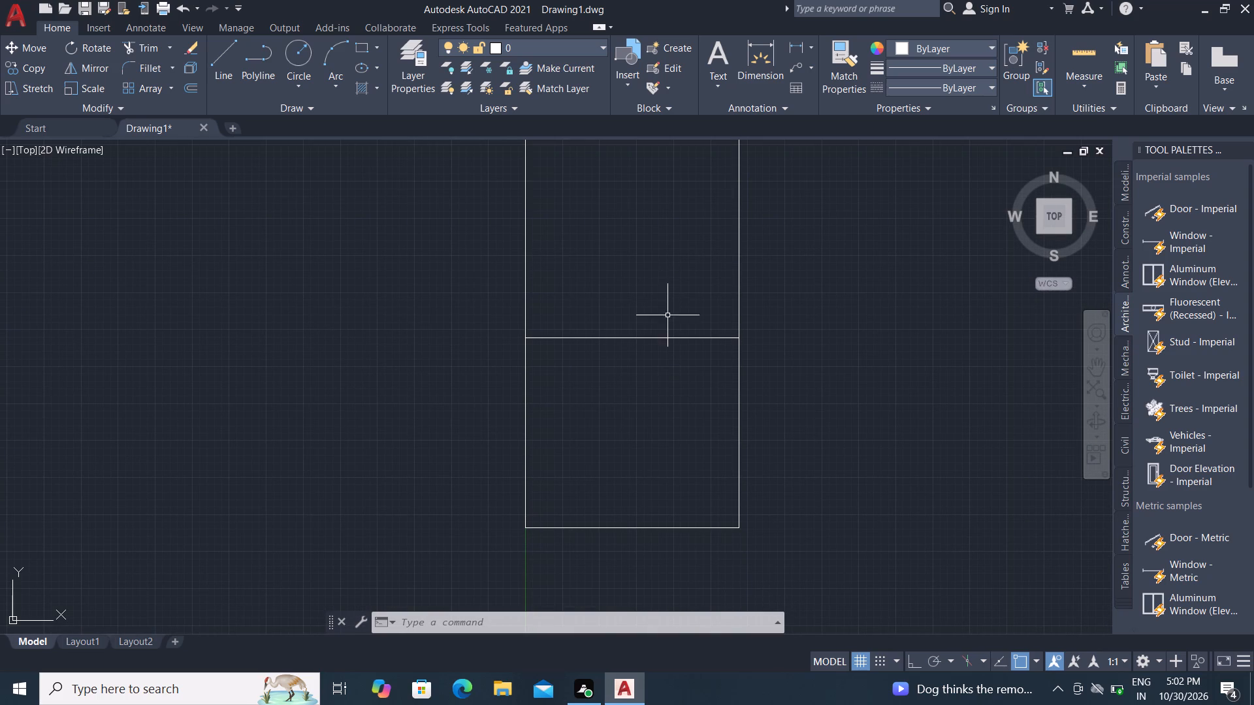
scroll(668, 319, "down", 2)
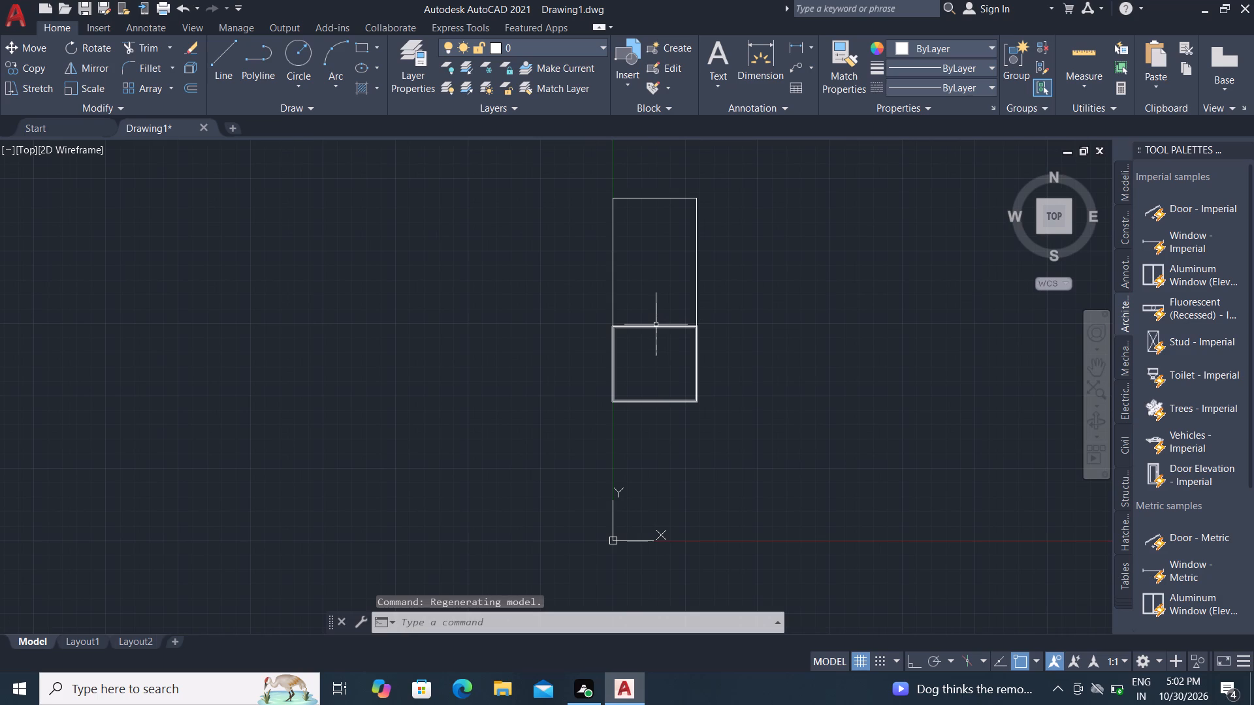
key("Escape")
key("Escape")
type("O")
key("space")
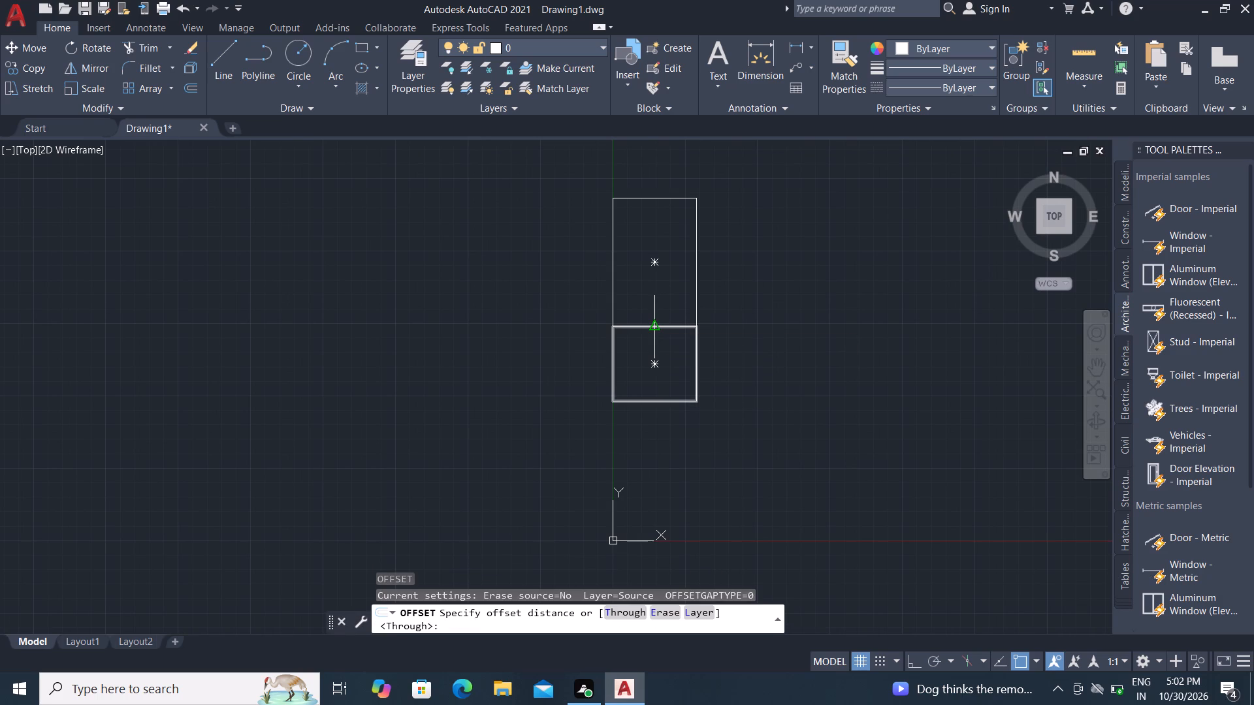
type("23")
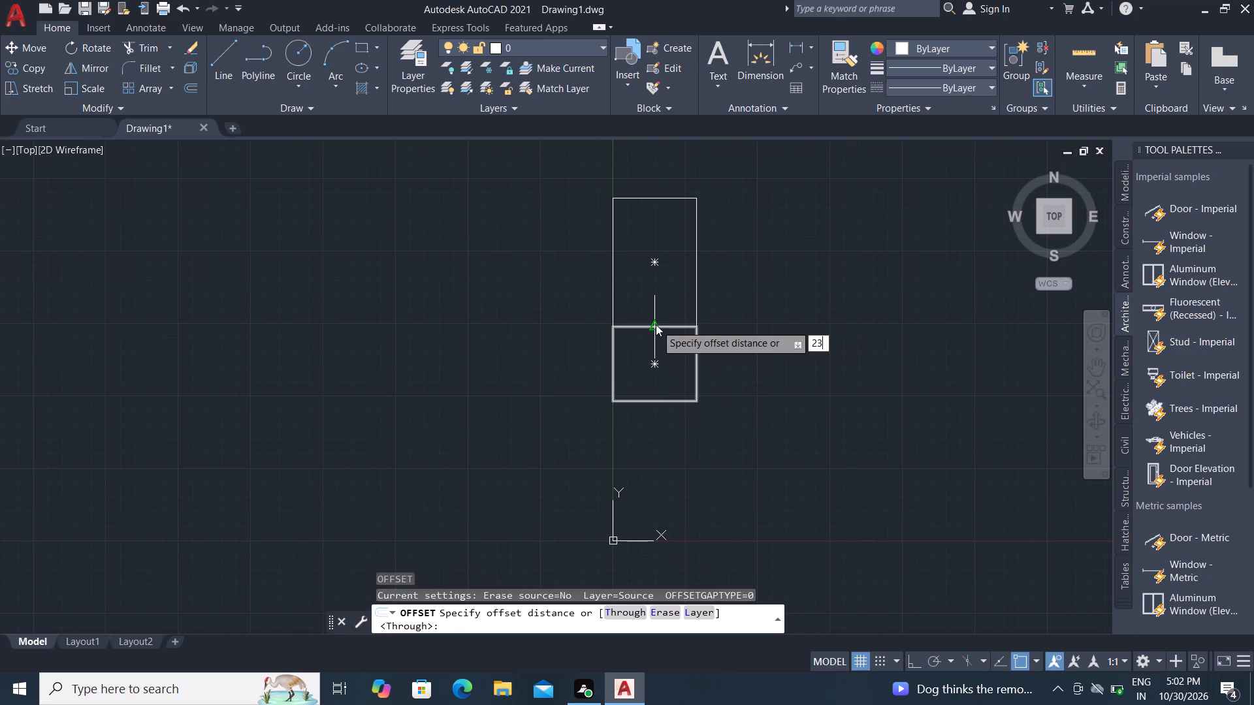
type("0")
key("space")
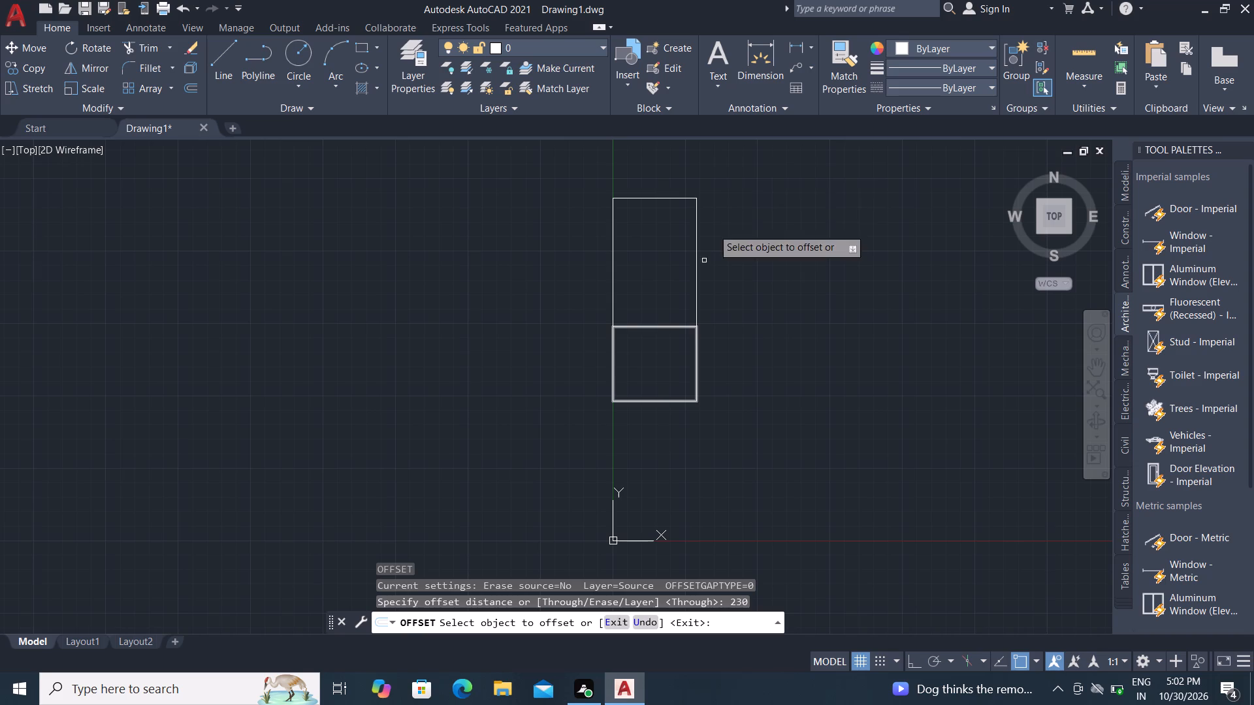
left_click(677, 198)
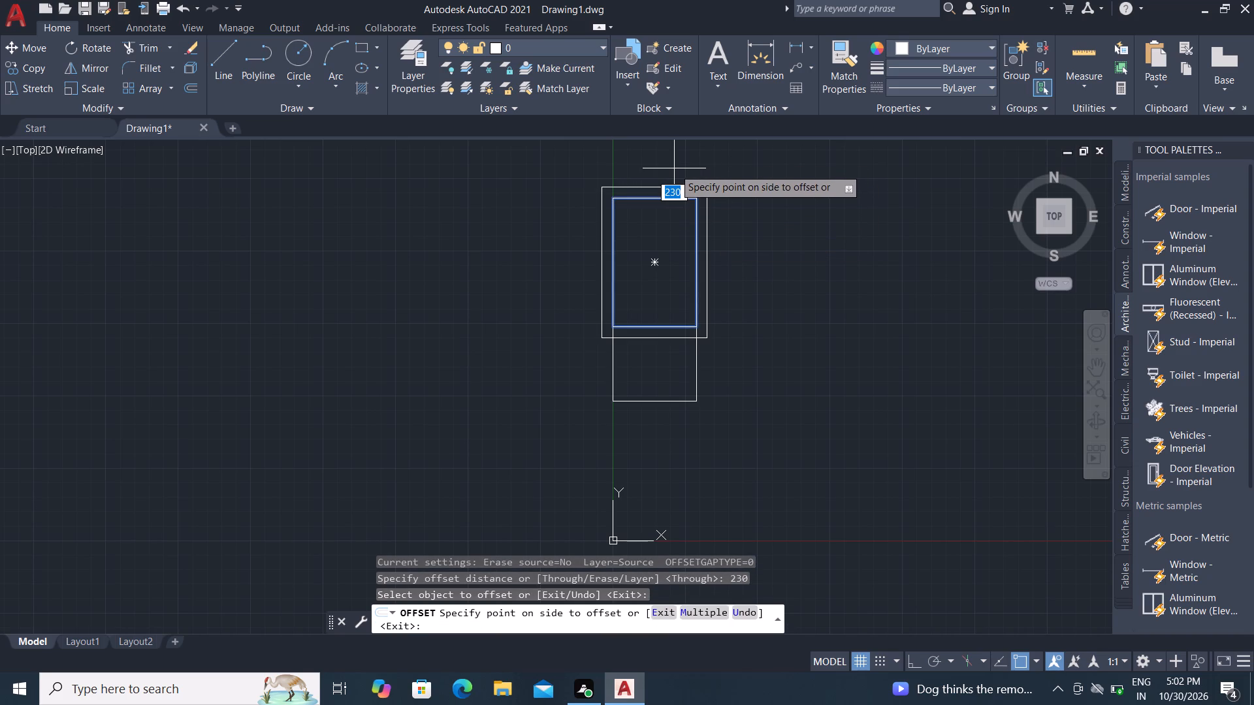
left_click(674, 168)
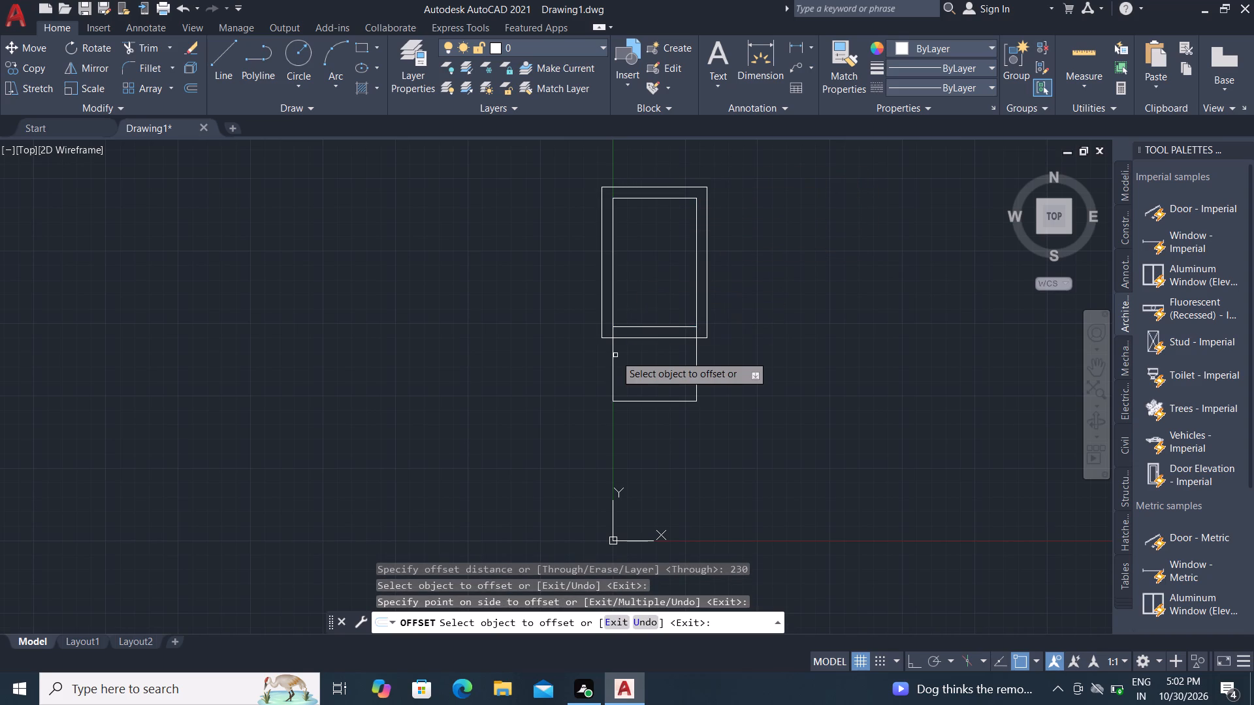
left_click(613, 355)
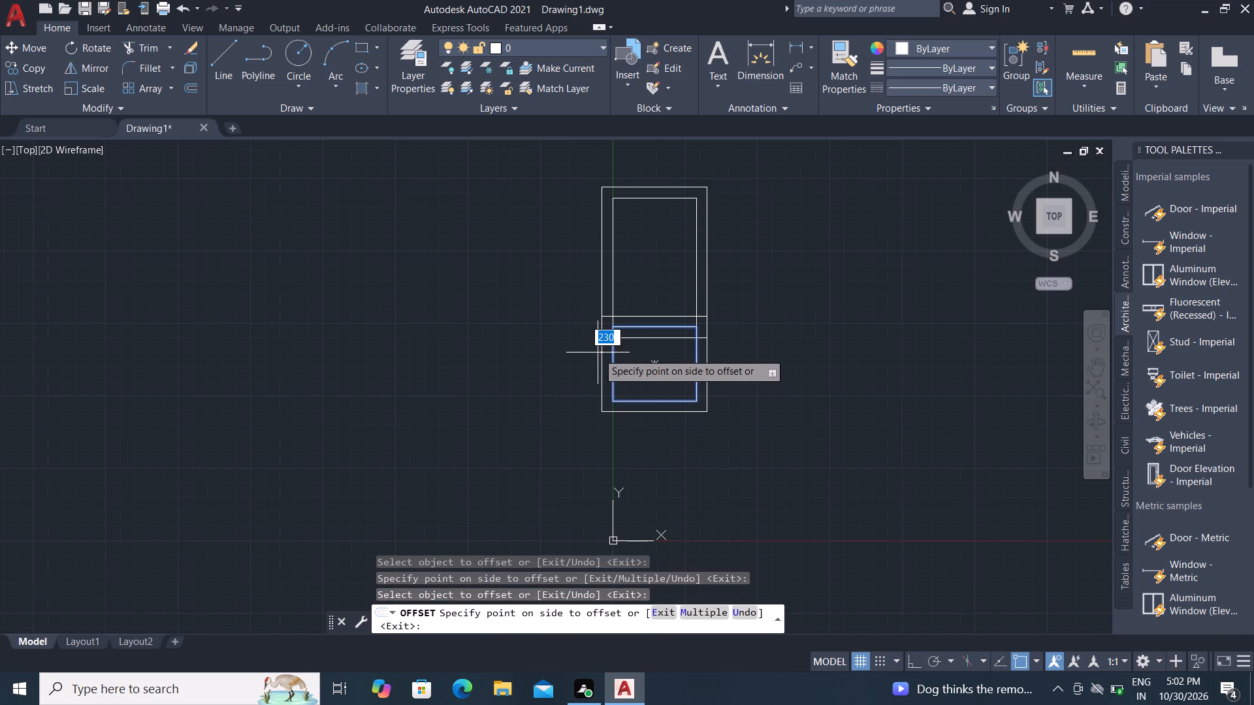
left_click(598, 352)
key("Escape")
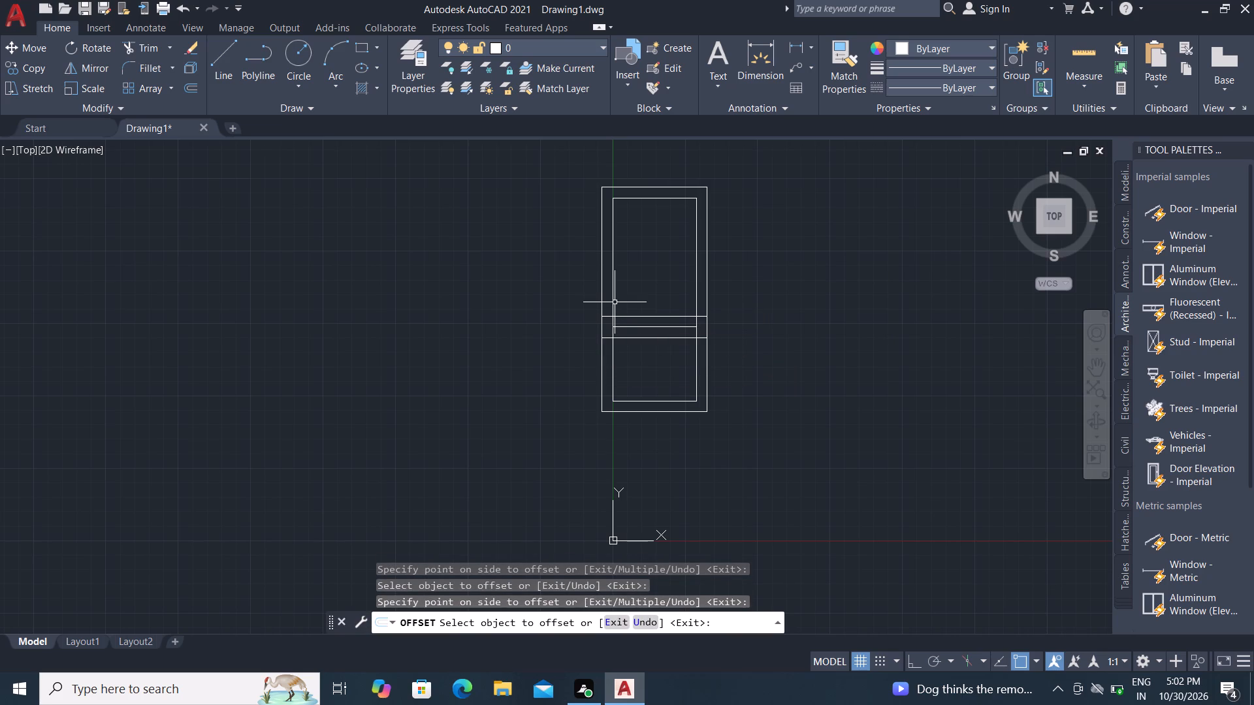
Trim the offset lines at the rectangles' junction, removing the line above the shared edge and the lower line's two ends crossing the side walls.
type("TR")
key("space")
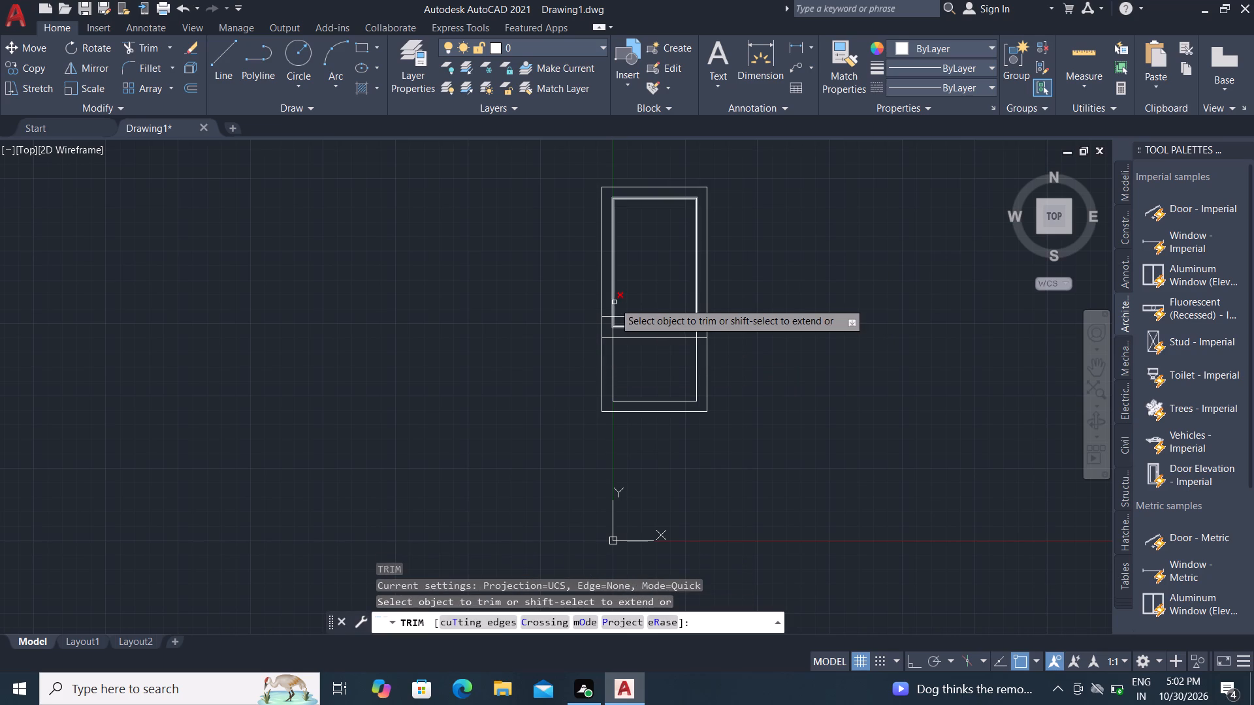
left_click(643, 319)
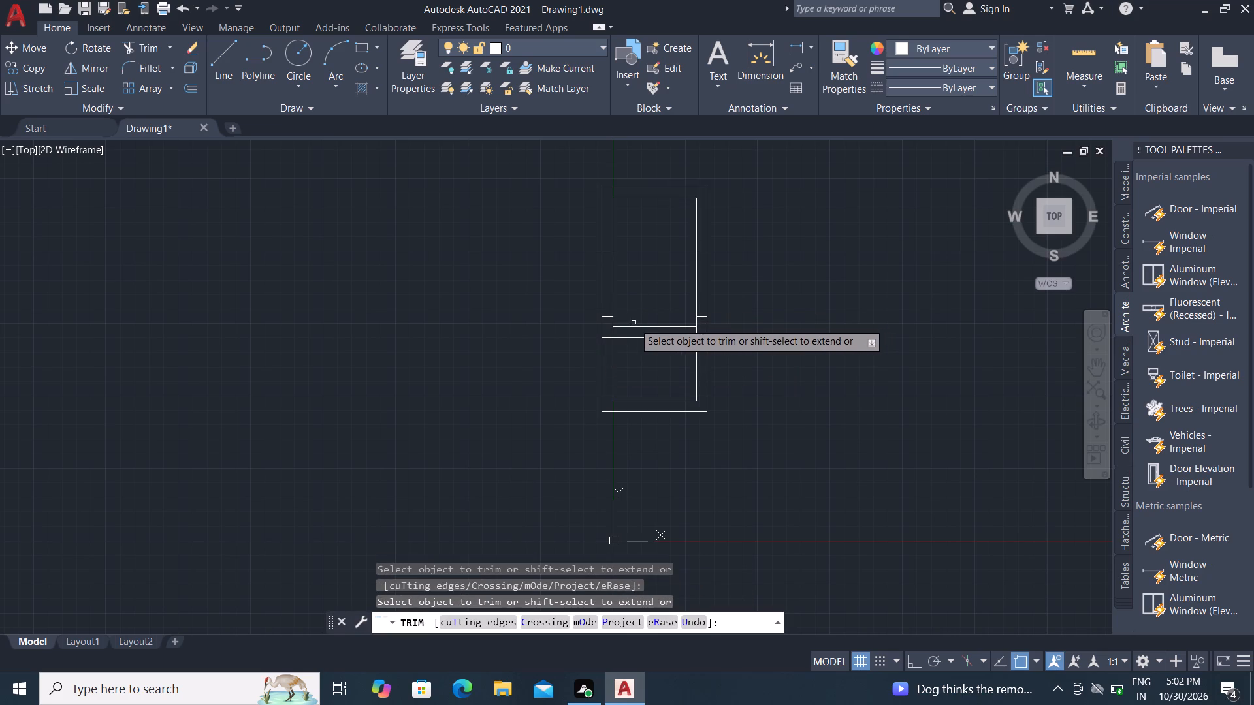
left_click(606, 319)
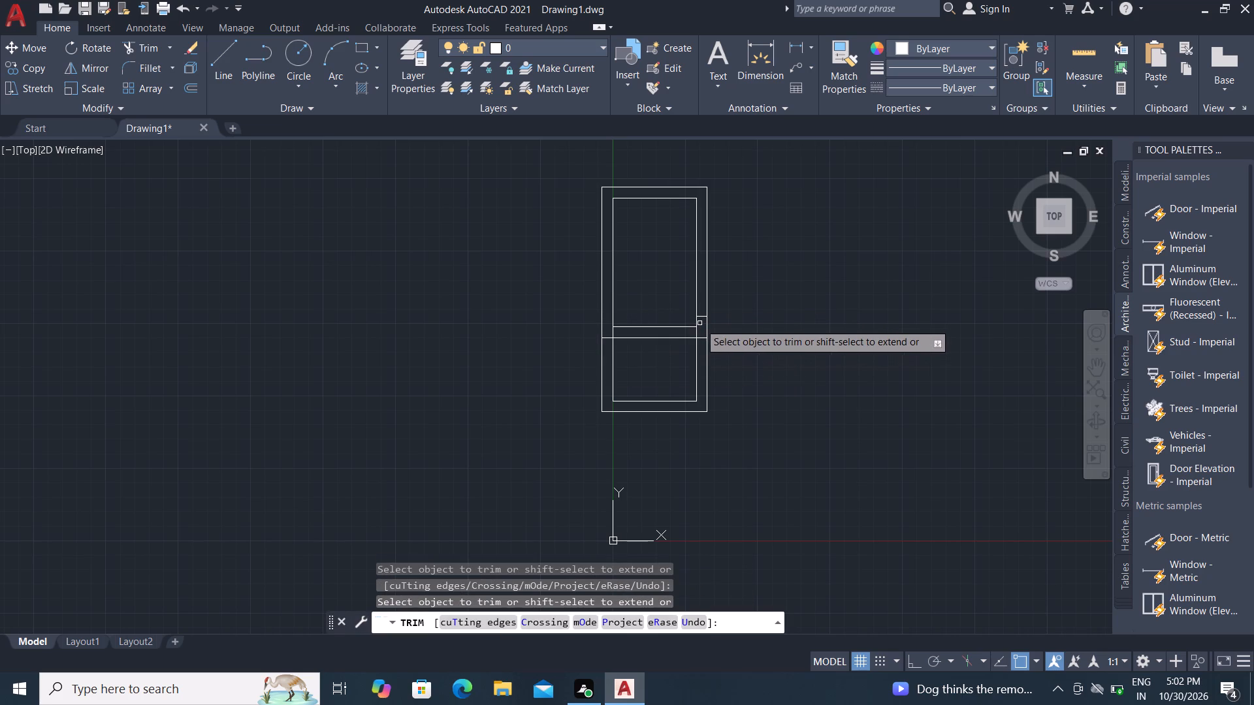
left_click(701, 318)
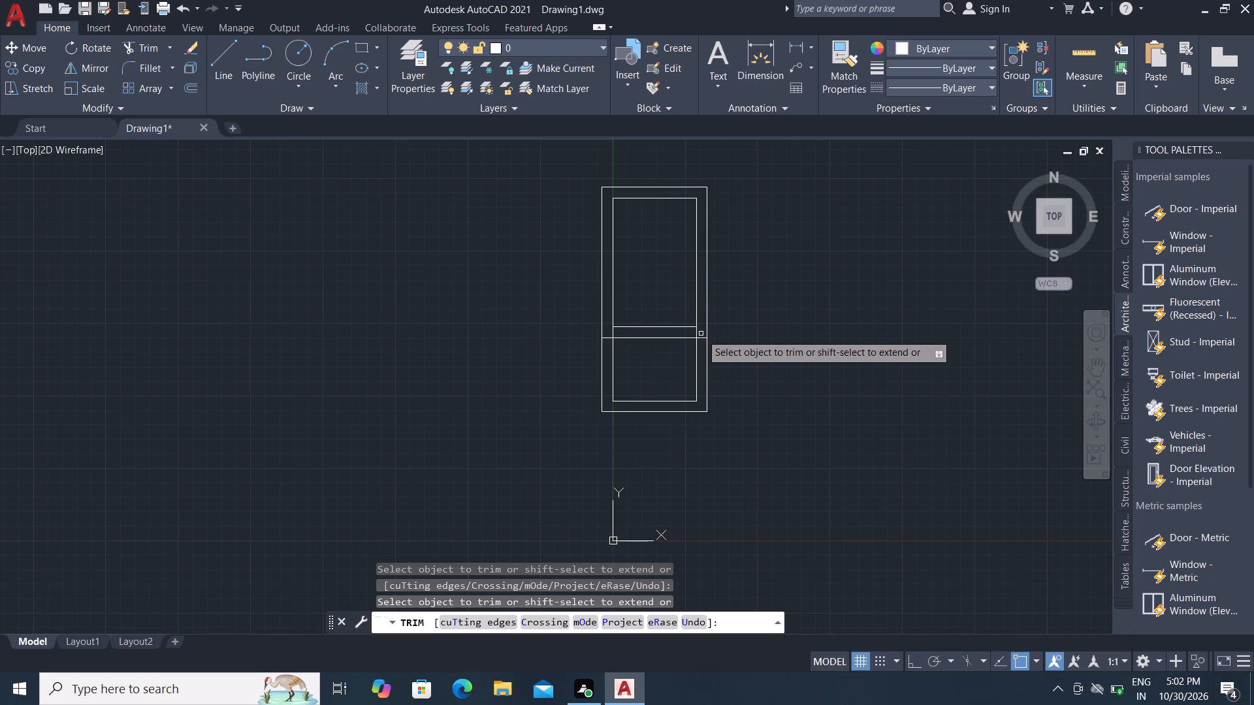
left_click(702, 337)
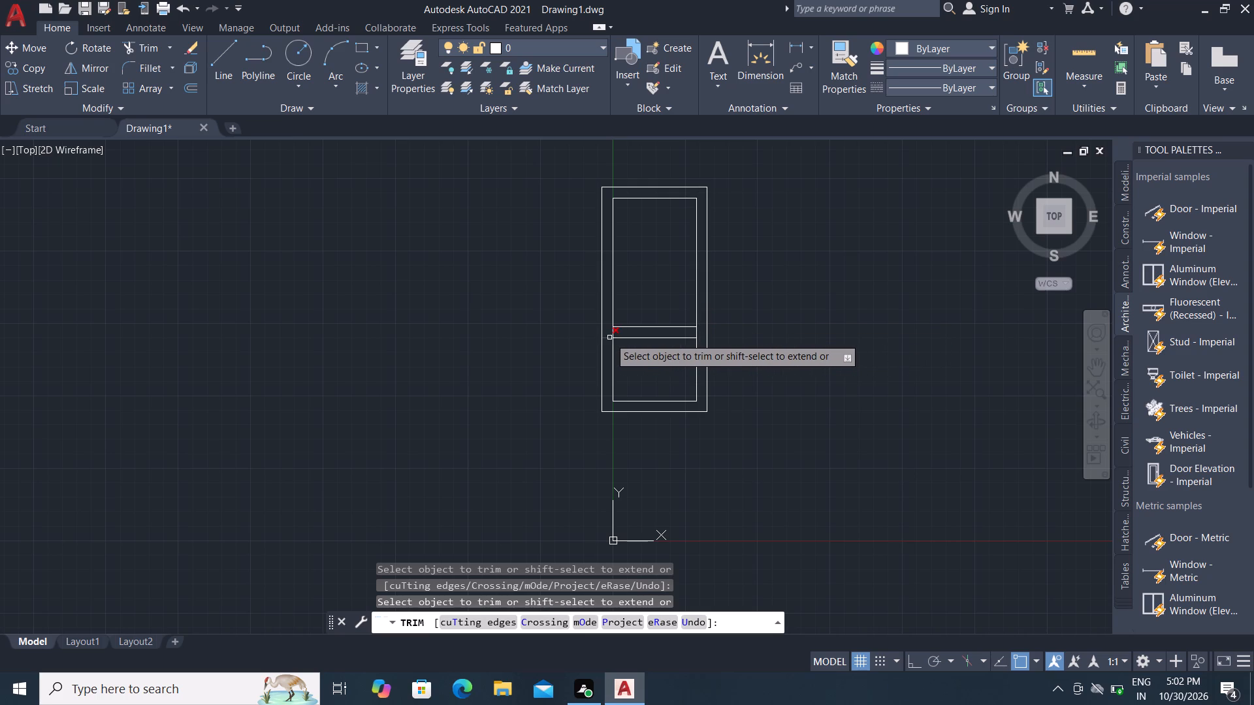
left_click(608, 339)
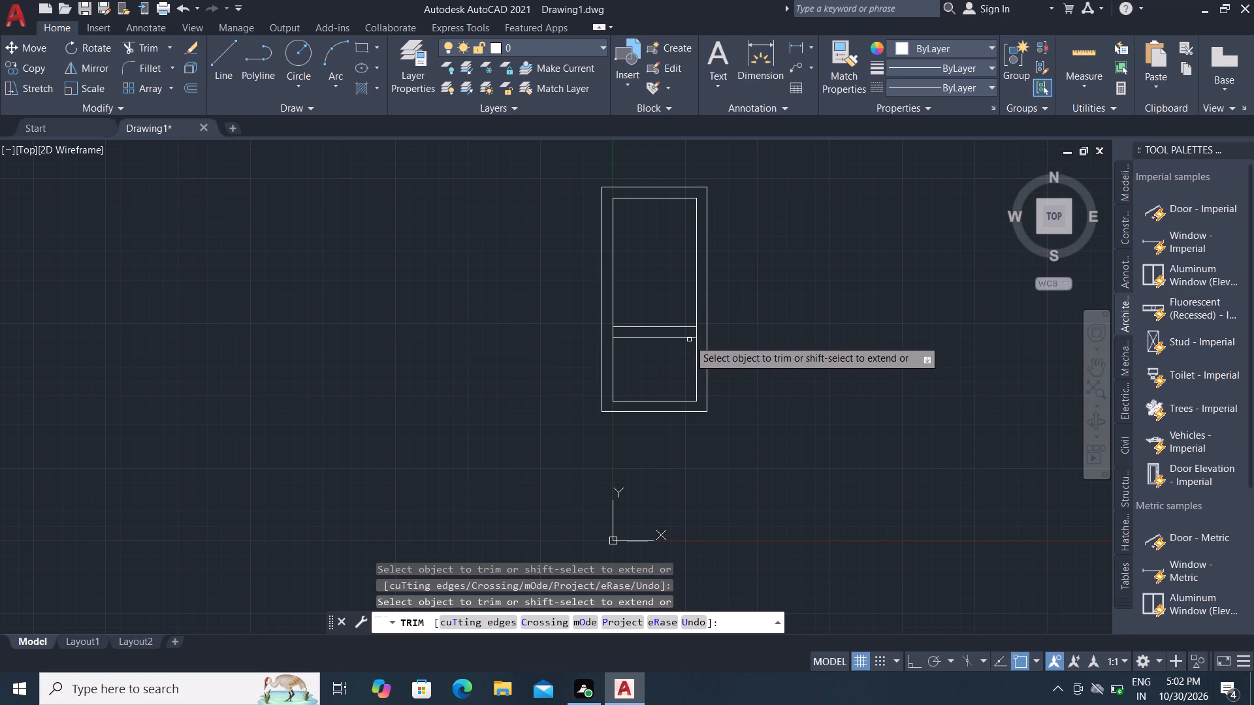
key("Escape")
key("Escape")
key("Escape")
key("Escape")
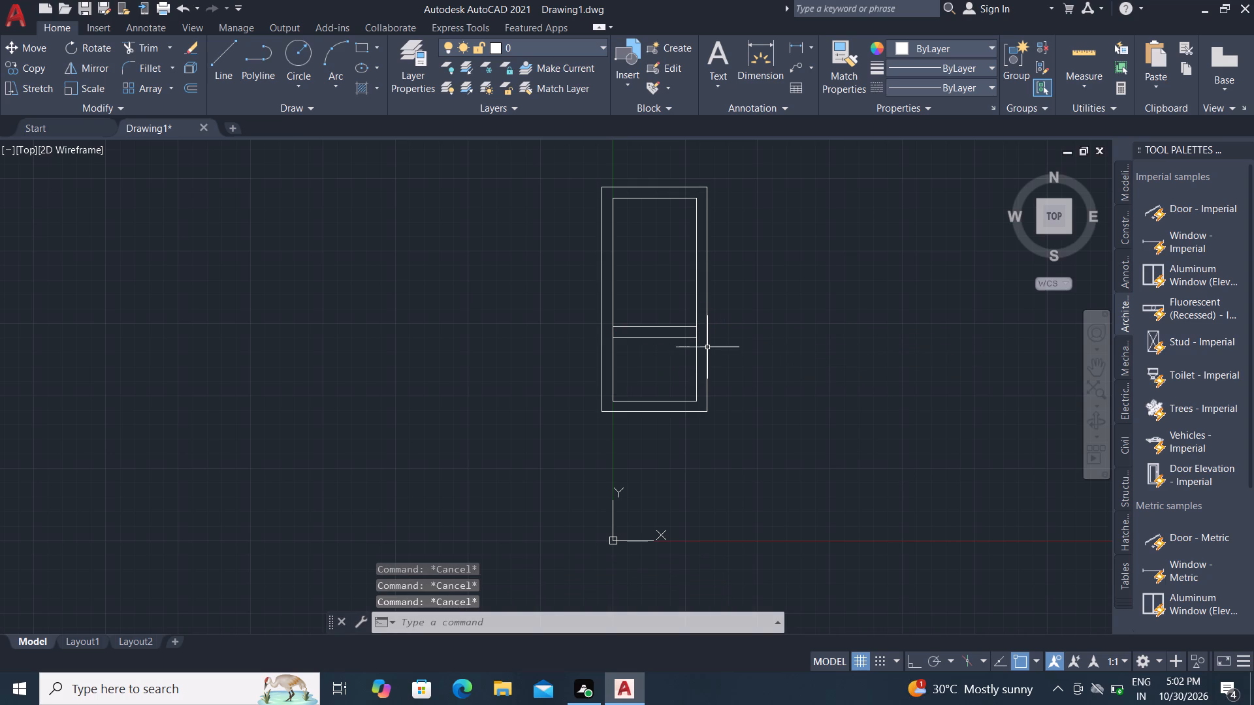
key("Escape")
key("Escape")
key("Escape")
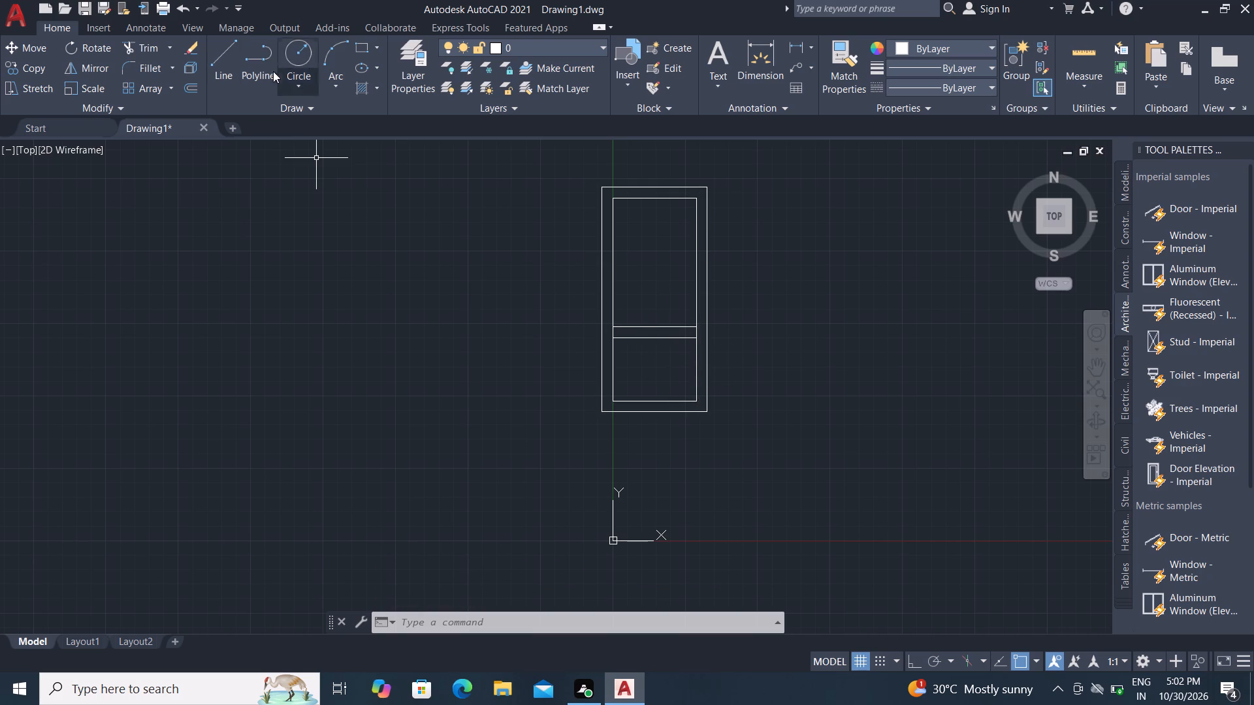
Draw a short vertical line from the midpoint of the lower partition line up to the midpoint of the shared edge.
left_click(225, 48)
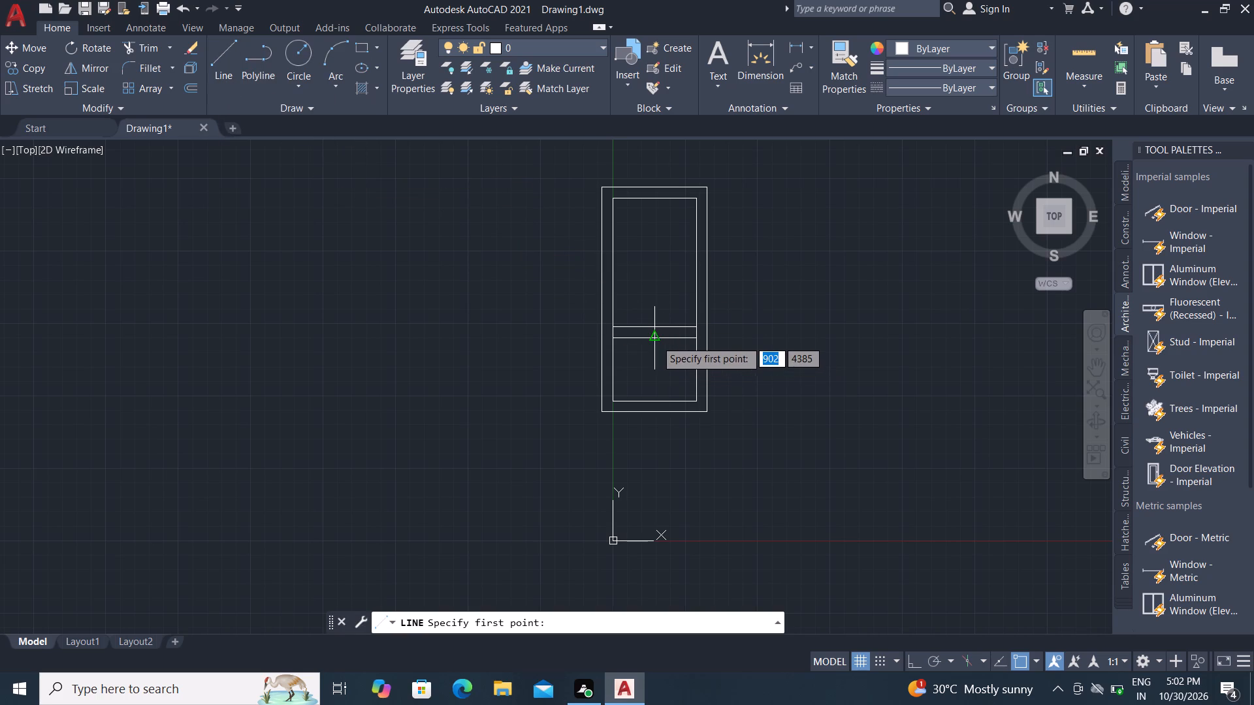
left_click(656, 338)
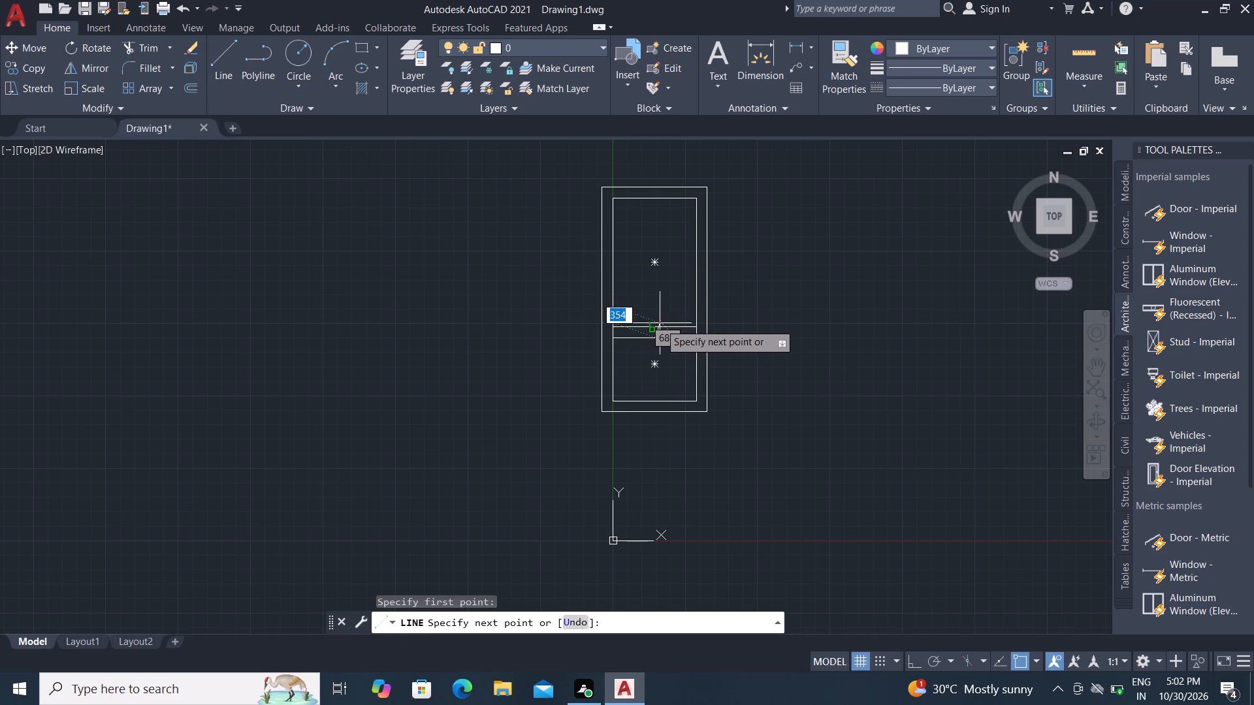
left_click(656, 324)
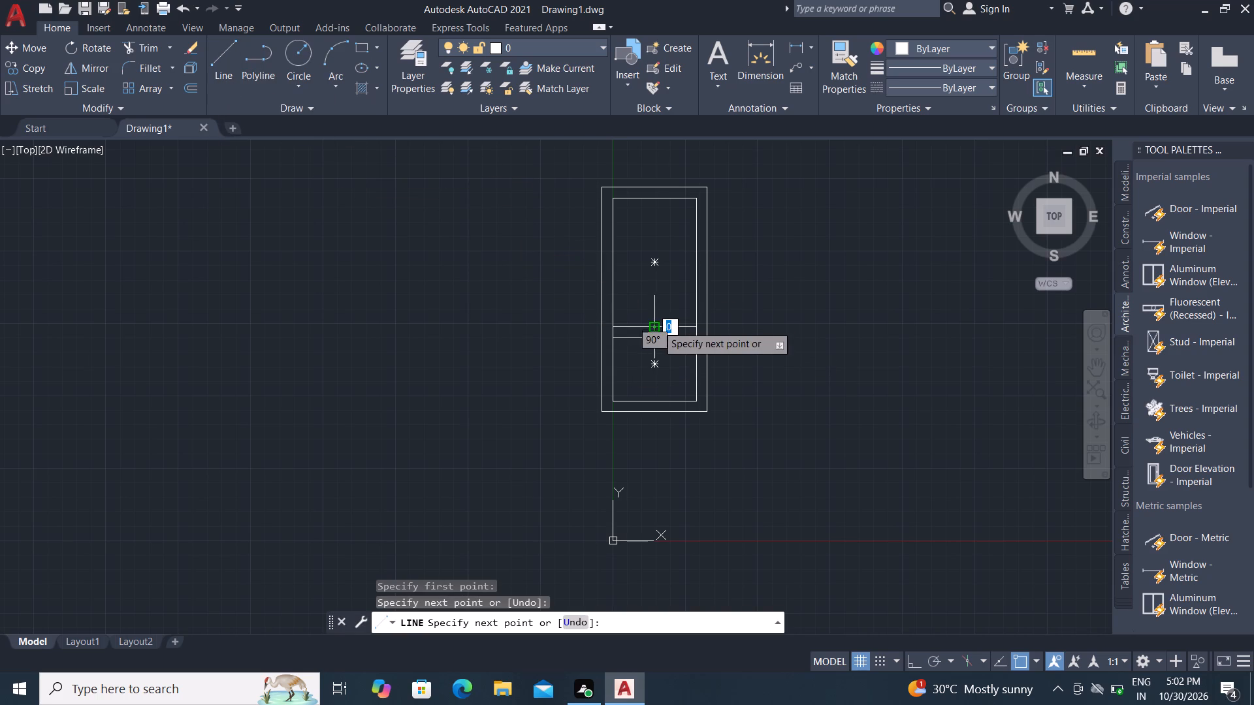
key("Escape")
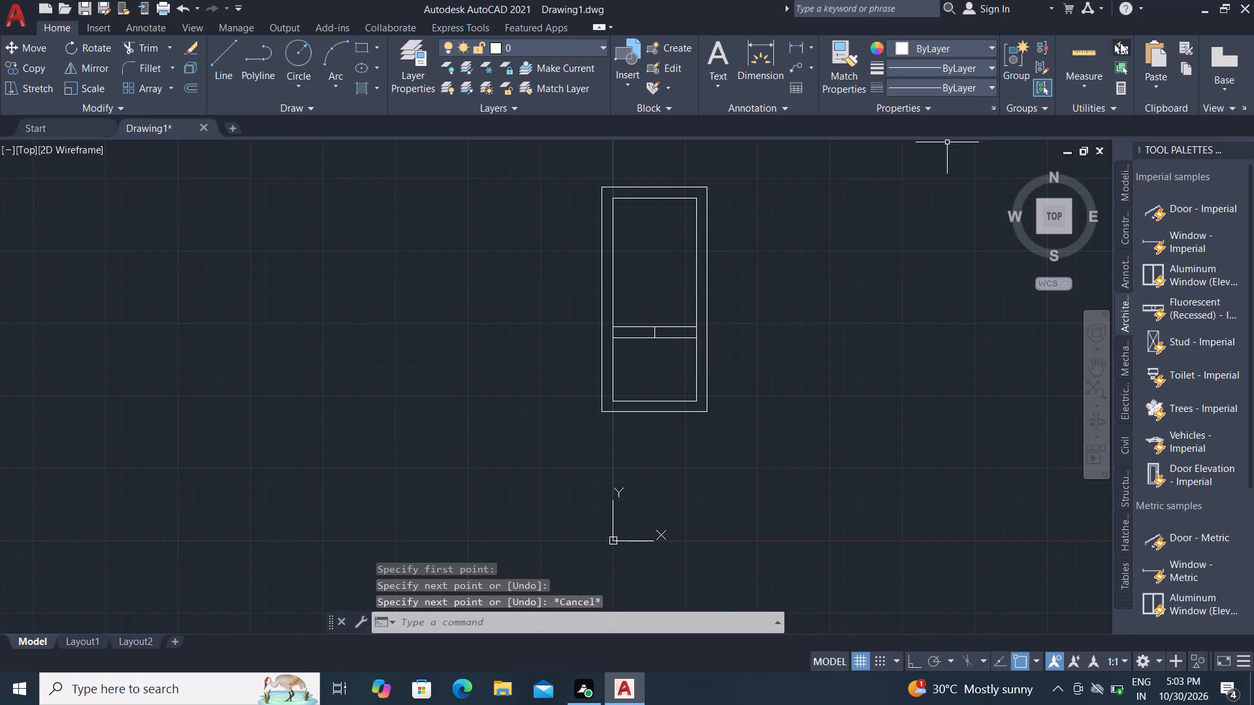
Measure the space below the lower partition line with Quick measure.
left_click(1087, 52)
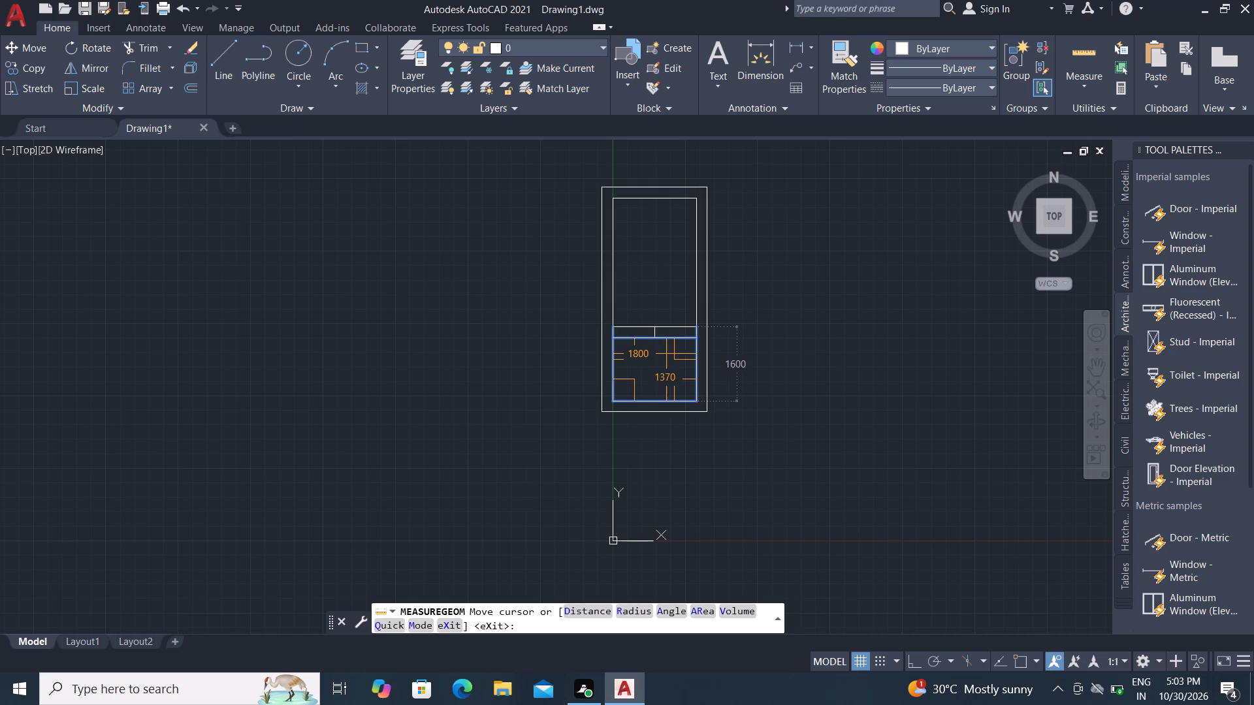
key("Escape")
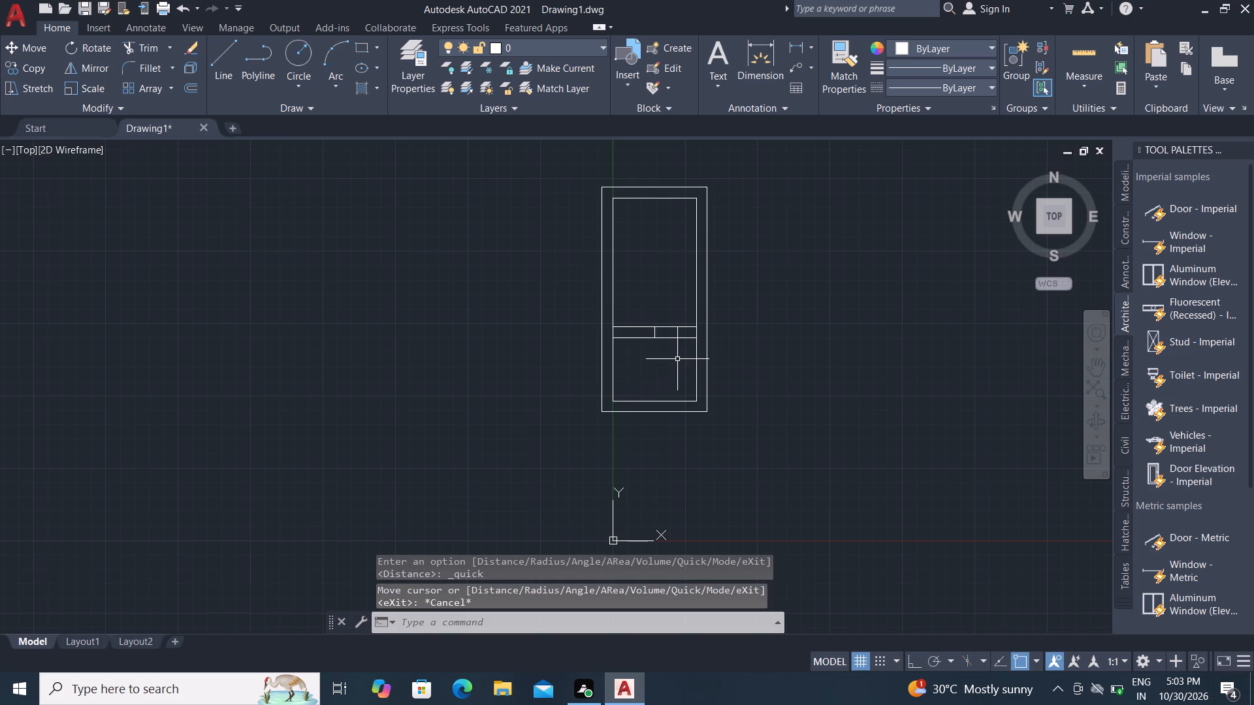
Trim away the remaining partition line below the shared edge together with the short vertical line.
type("TR")
key("space")
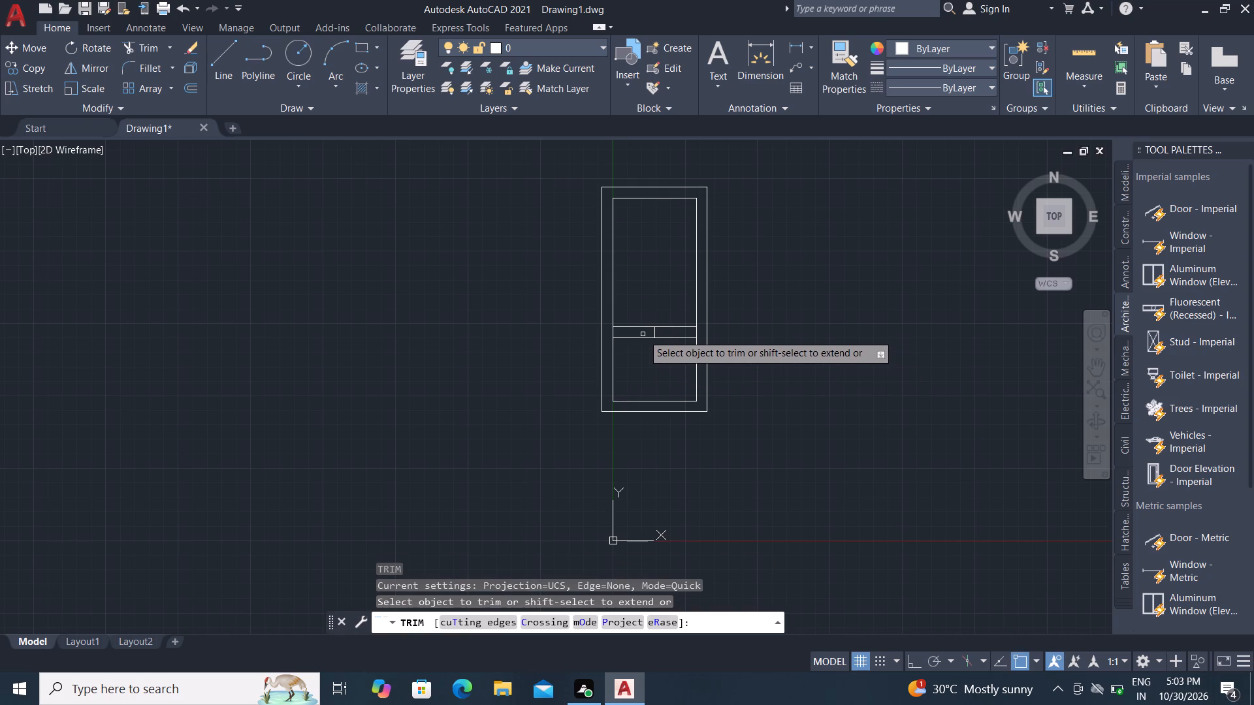
left_click(646, 336)
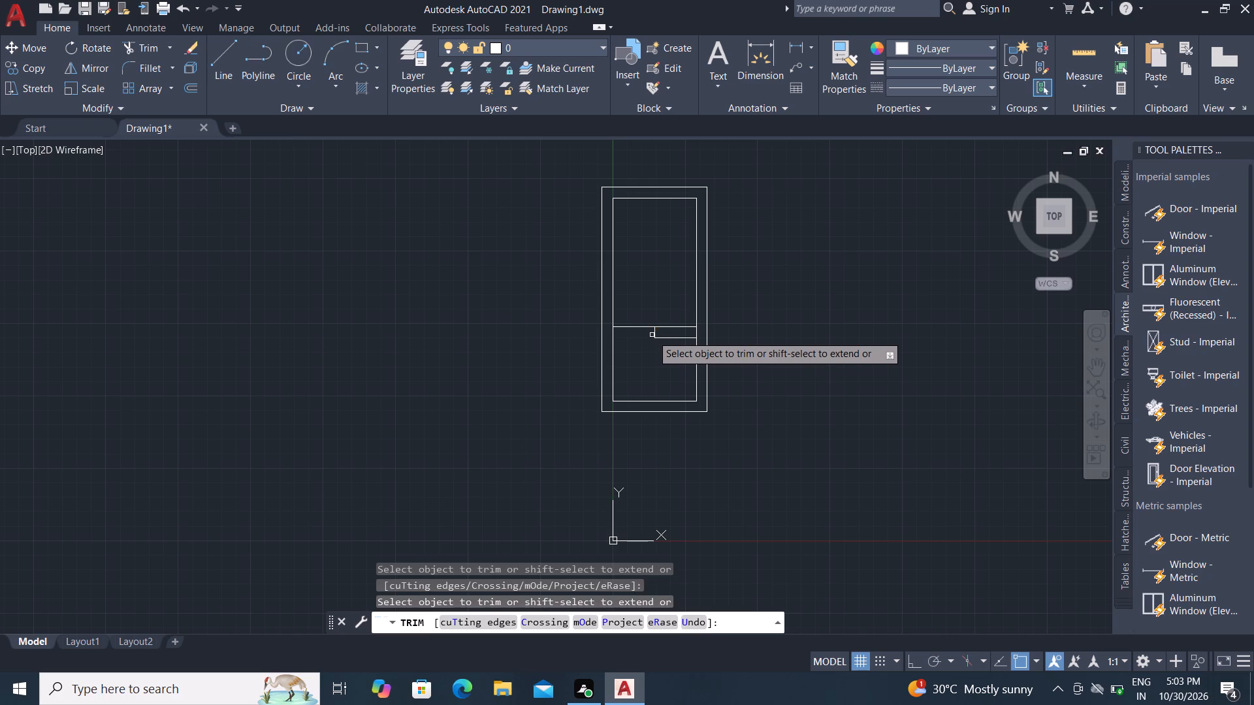
left_click(652, 335)
left_click(672, 339)
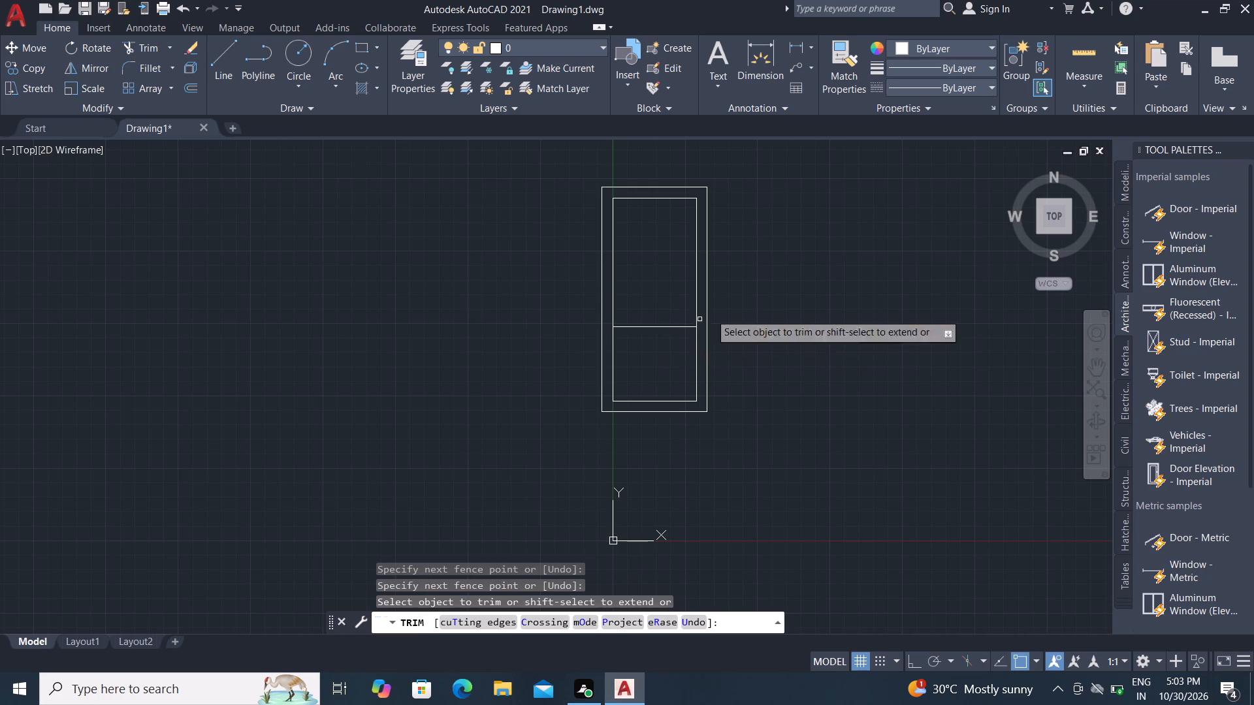
Measure the lower rectangle's interior with Quick measure.
left_click(1083, 60)
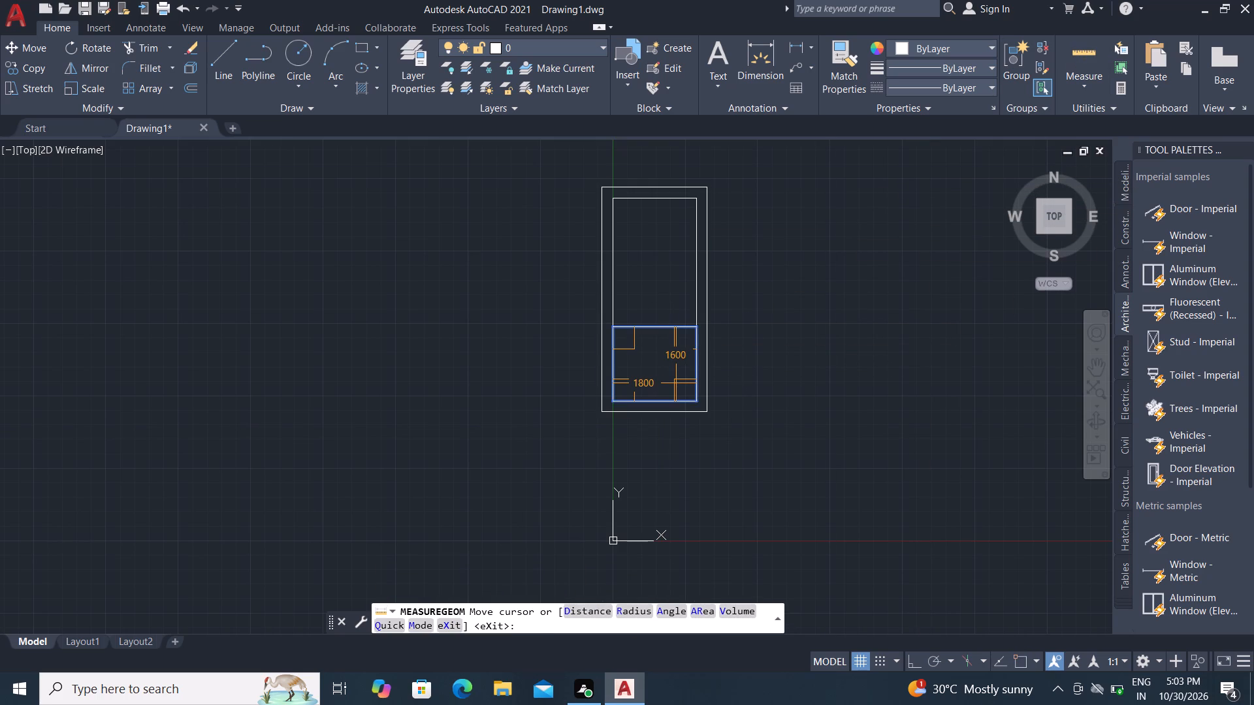
key("Escape")
Offset the lower rectangle inward by 115 mm.
type("O")
key("space")
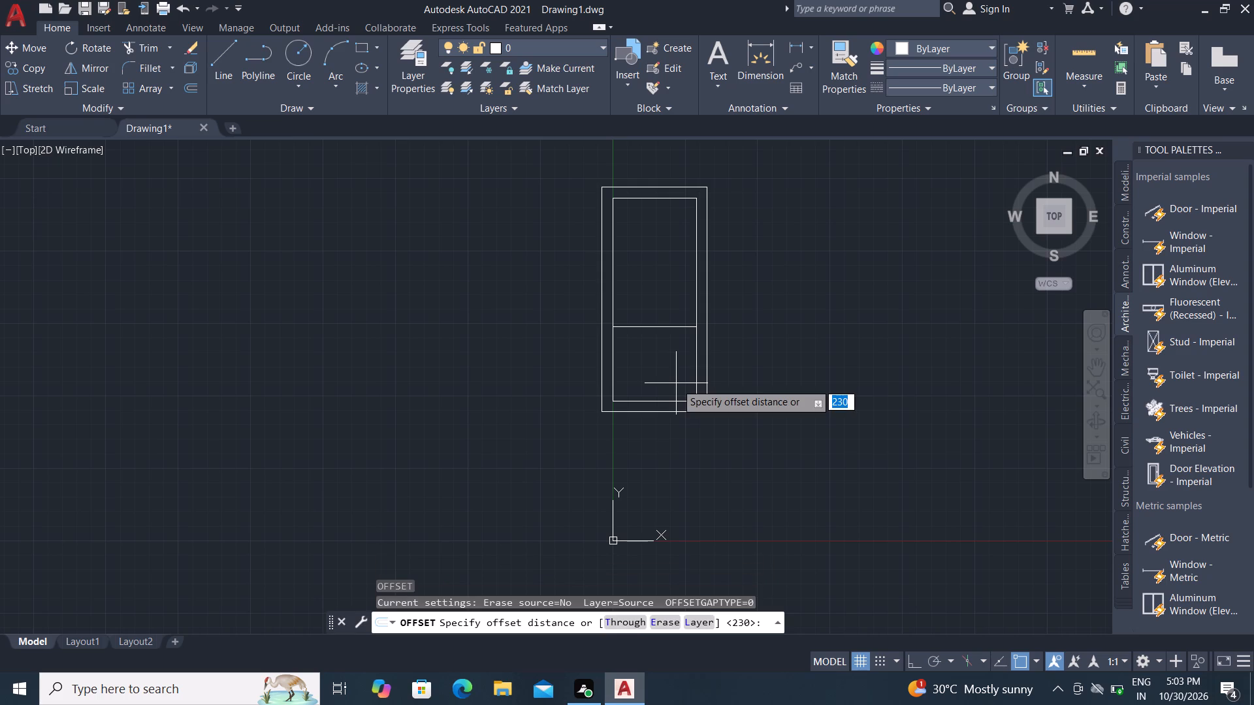
type("11")
key("5")
key("Return")
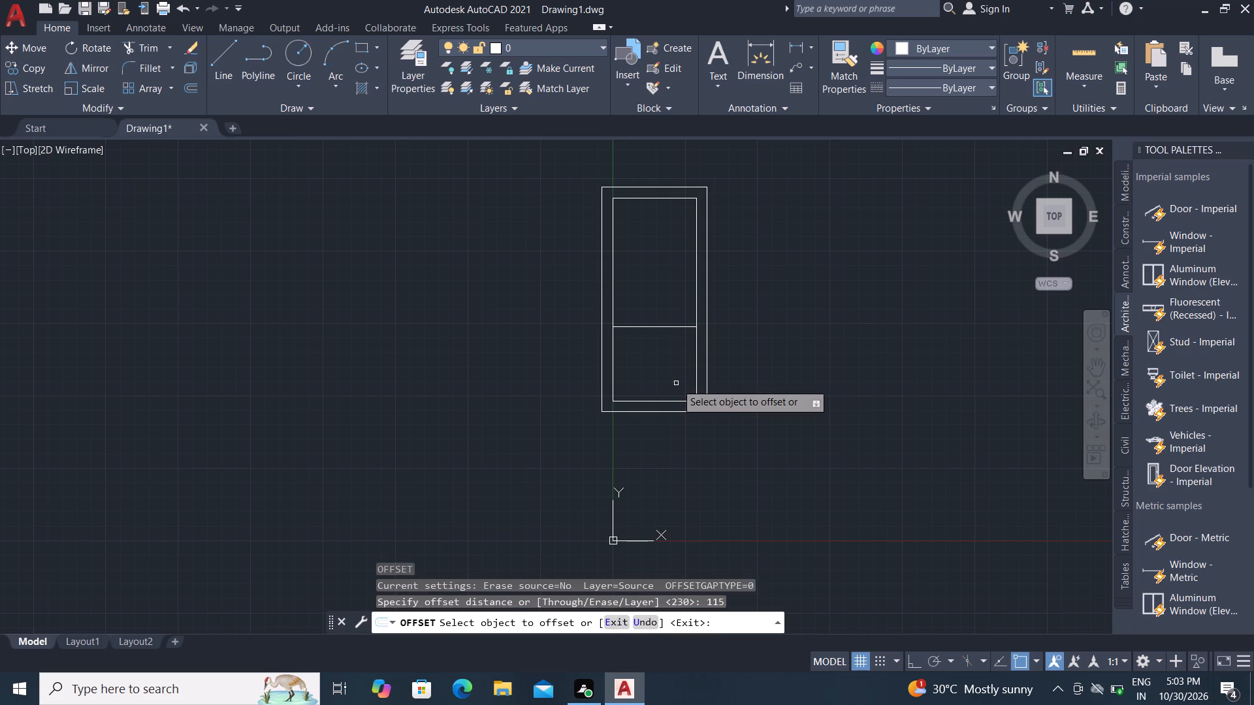
left_click(656, 327)
left_click(658, 343)
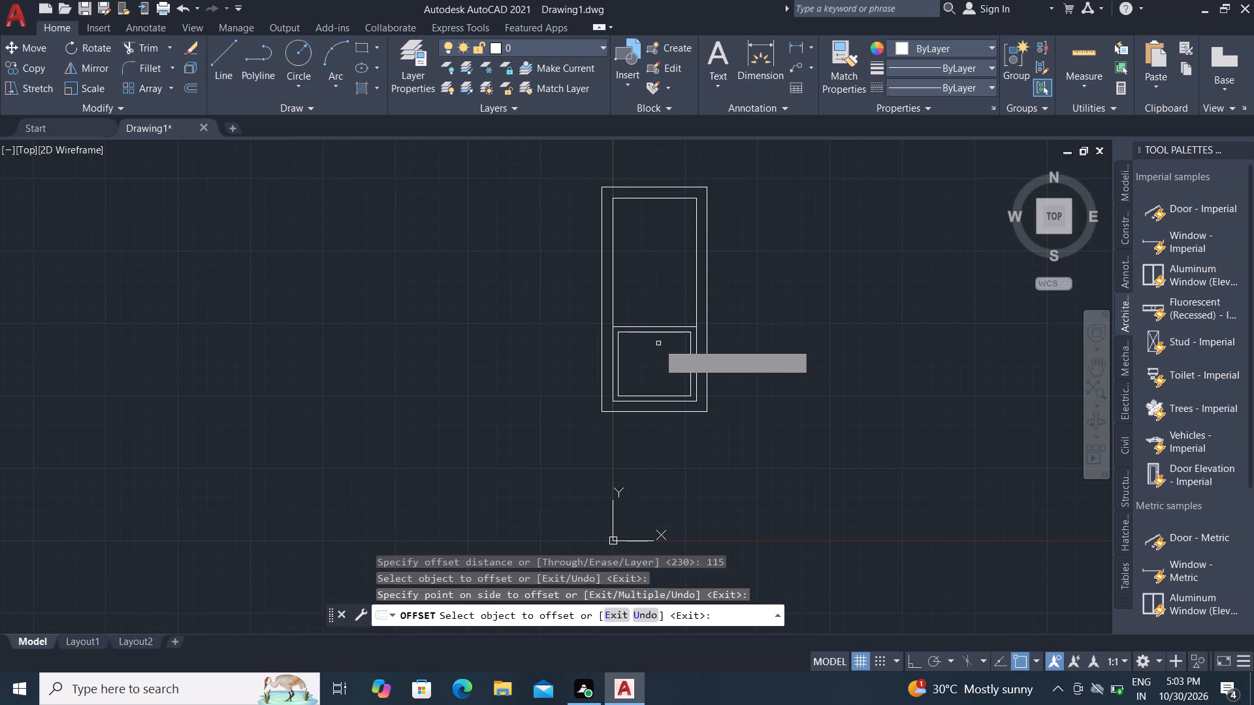
key("Escape")
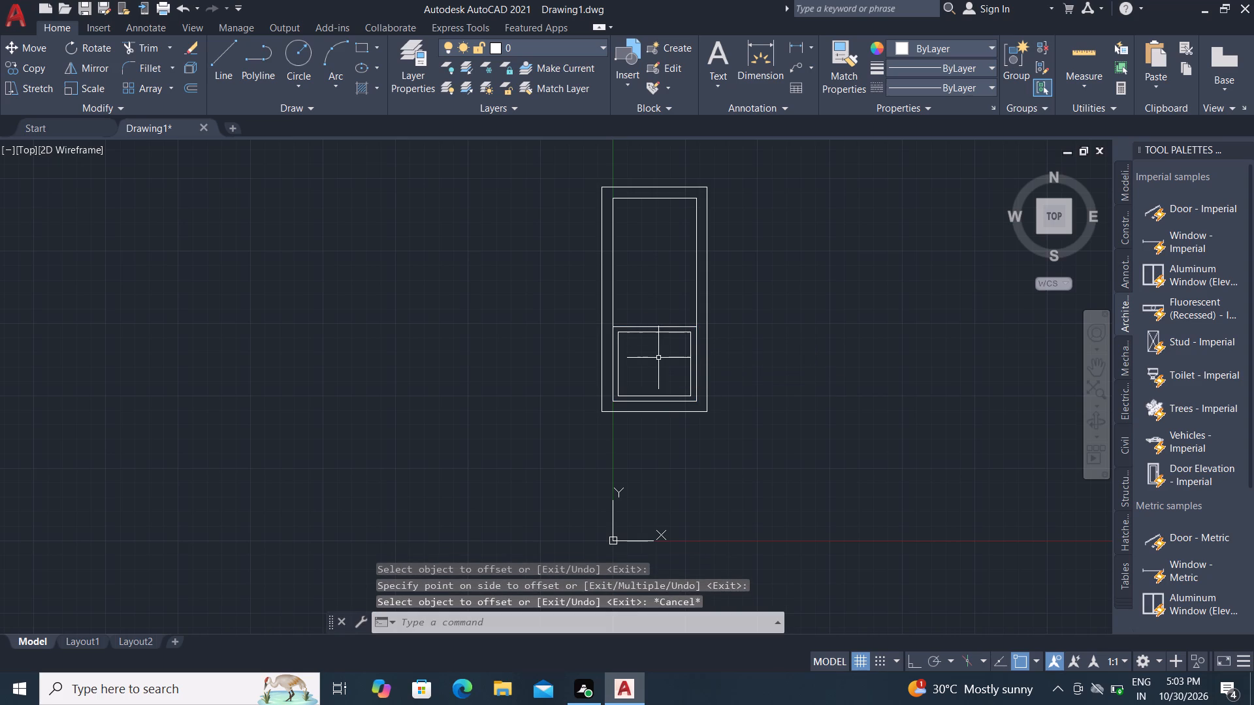
Trim away the left, bottom and right sides of the inner offset rectangle in the lower room, keeping only its top line.
type("TR")
key("space")
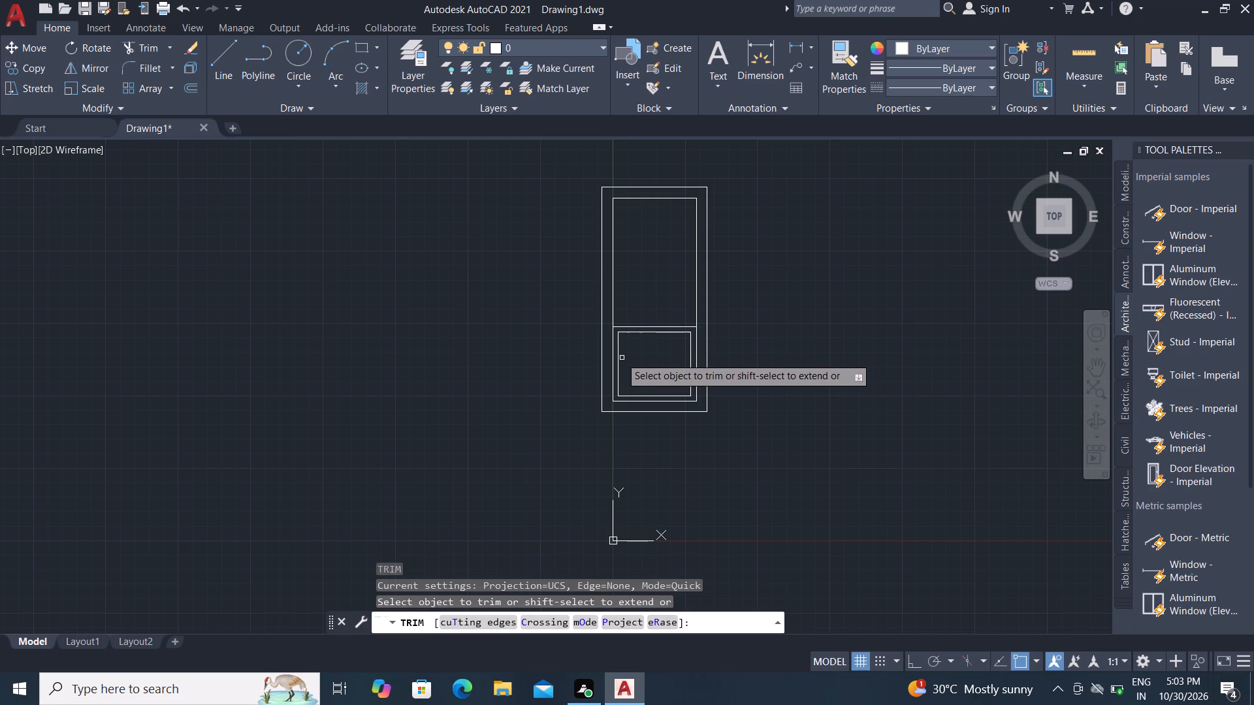
left_click(618, 356)
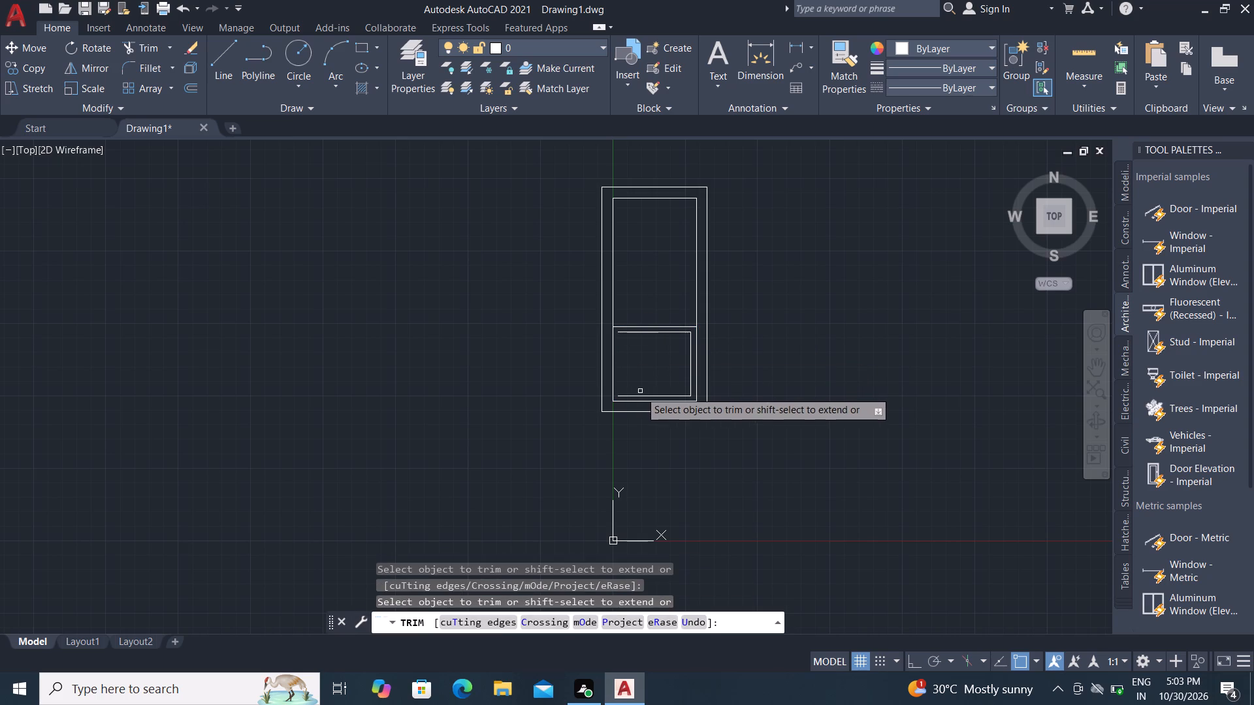
left_click(643, 396)
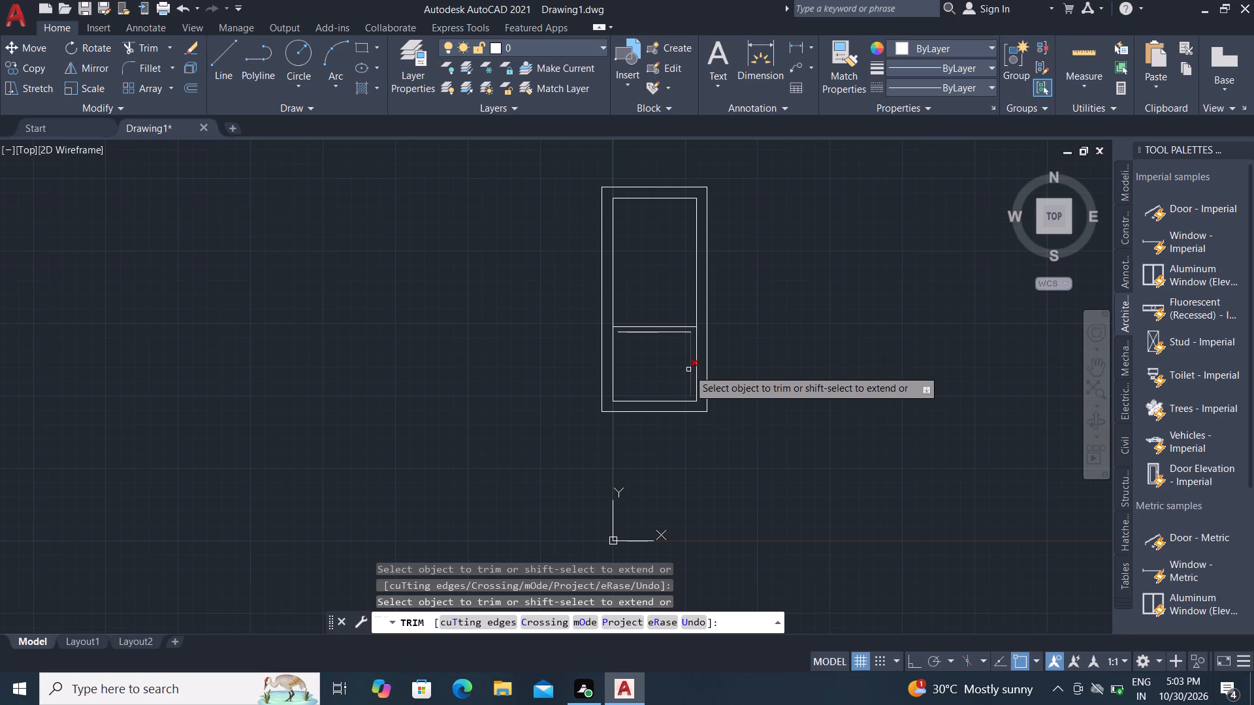
left_click(690, 368)
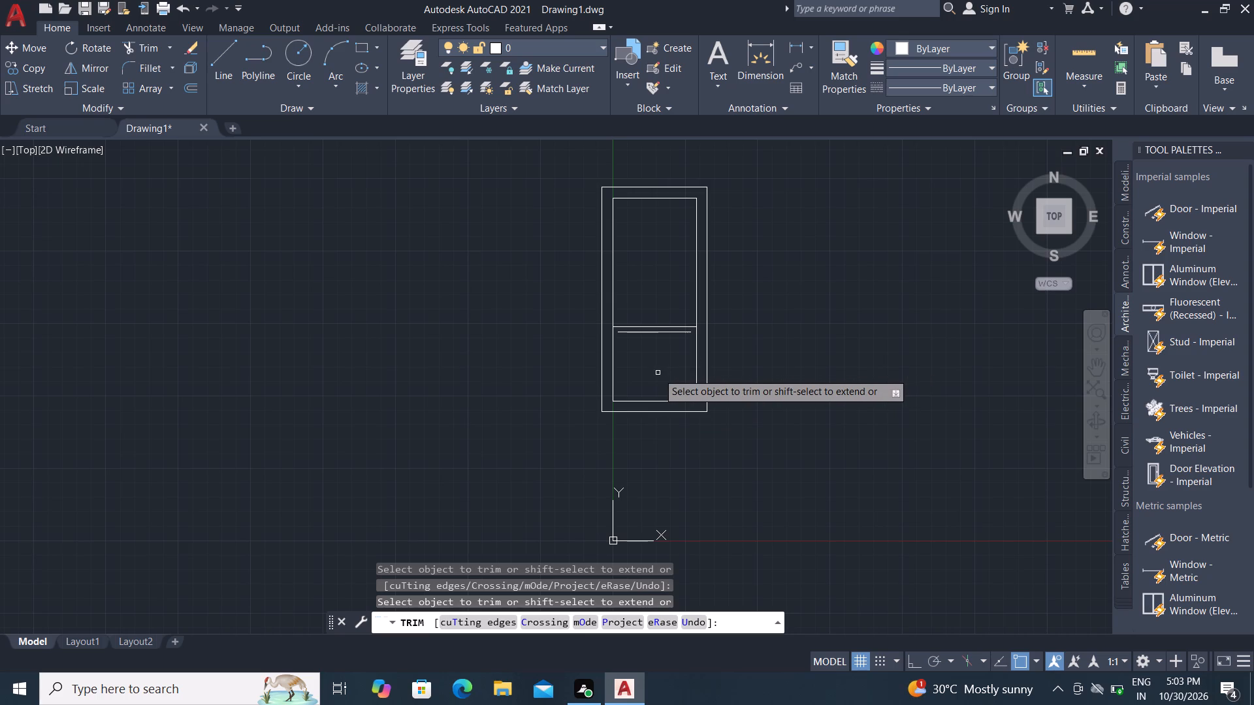
key("Escape")
key("Escape")
key("Escape")
key("Escape")
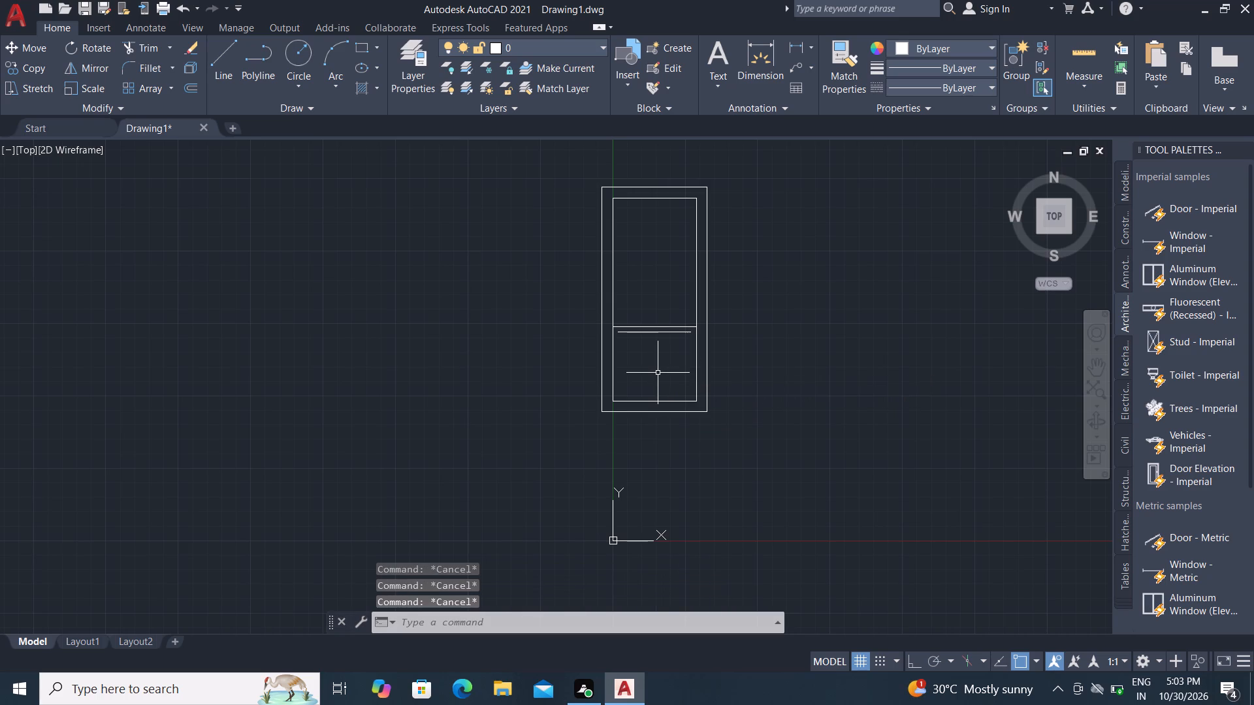
Extend both ends of the lower partition line to the left and right inner wall lines.
type("EX")
key("space")
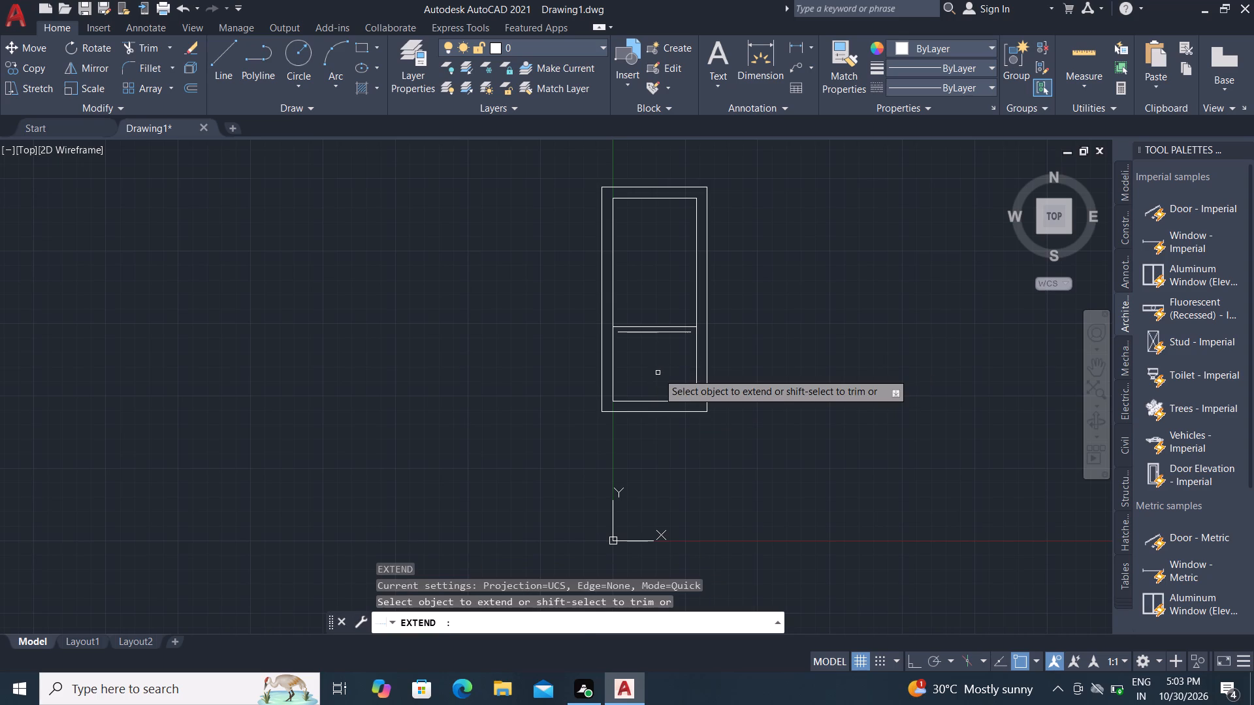
left_click(647, 333)
left_click(673, 332)
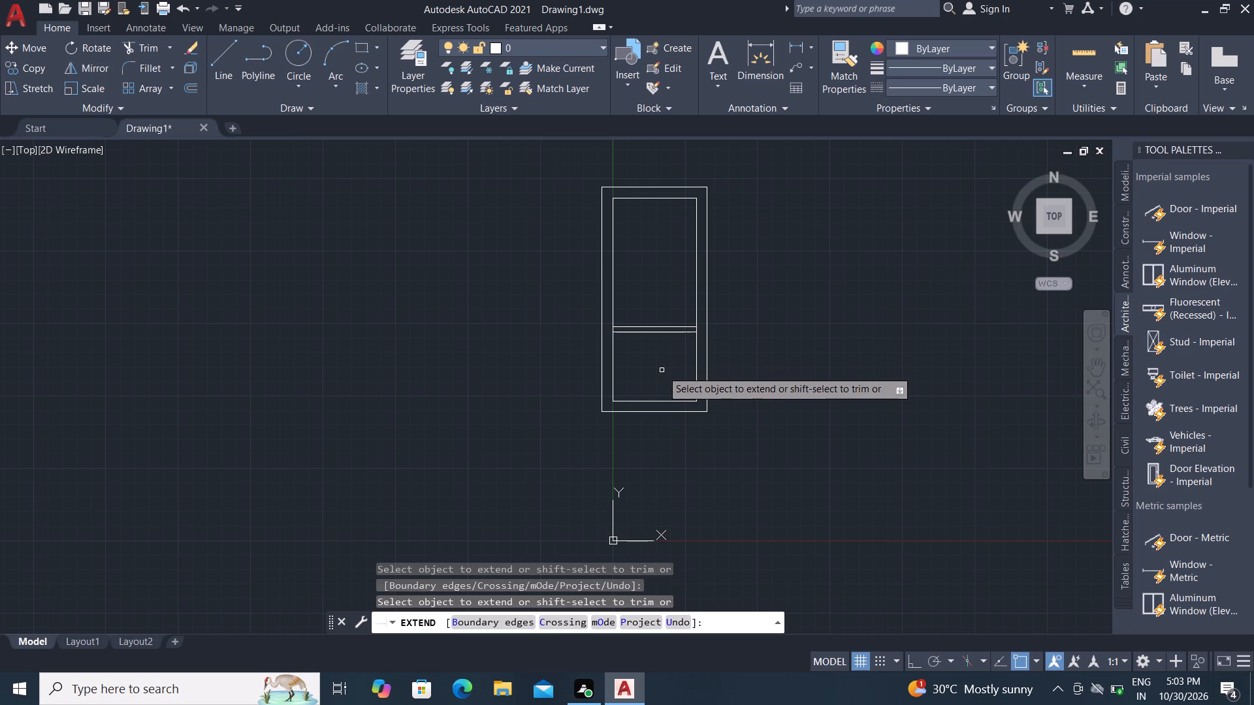
key("Escape")
key("Escape")
key("Escape")
key("Escape")
Draw a short vertical line joining the midpoints of the two partition lines.
type("L")
key("space")
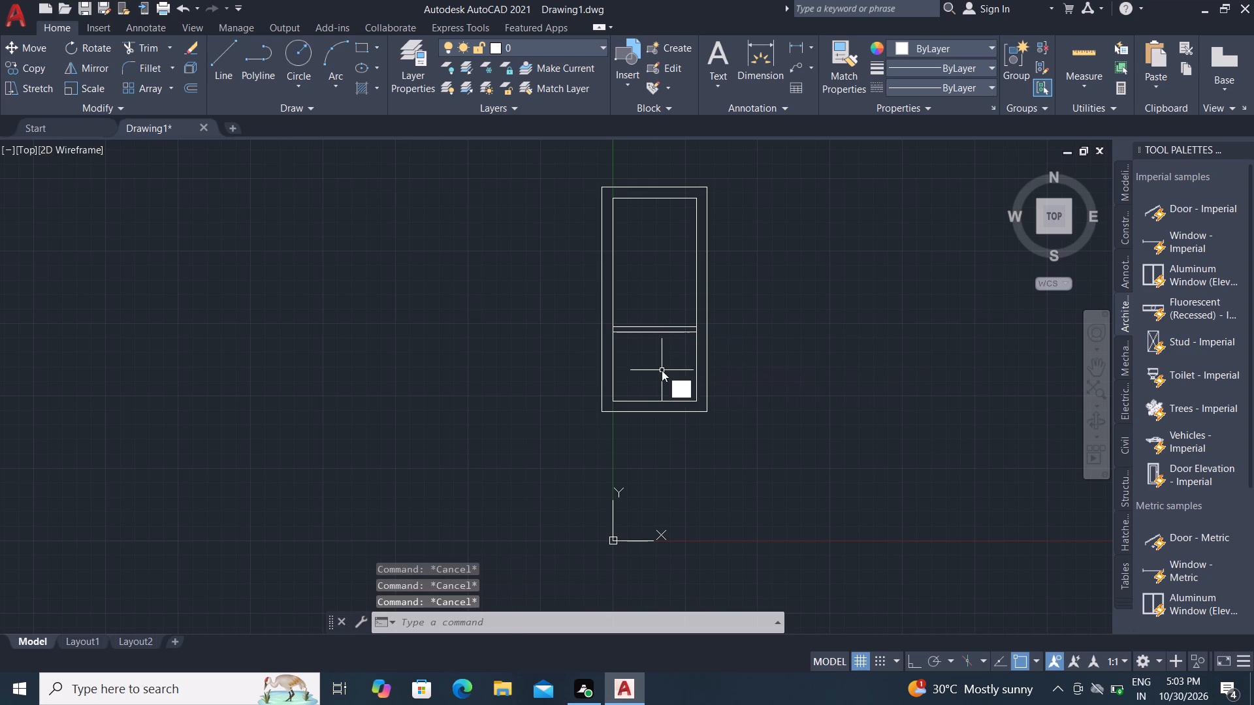
left_click(660, 326)
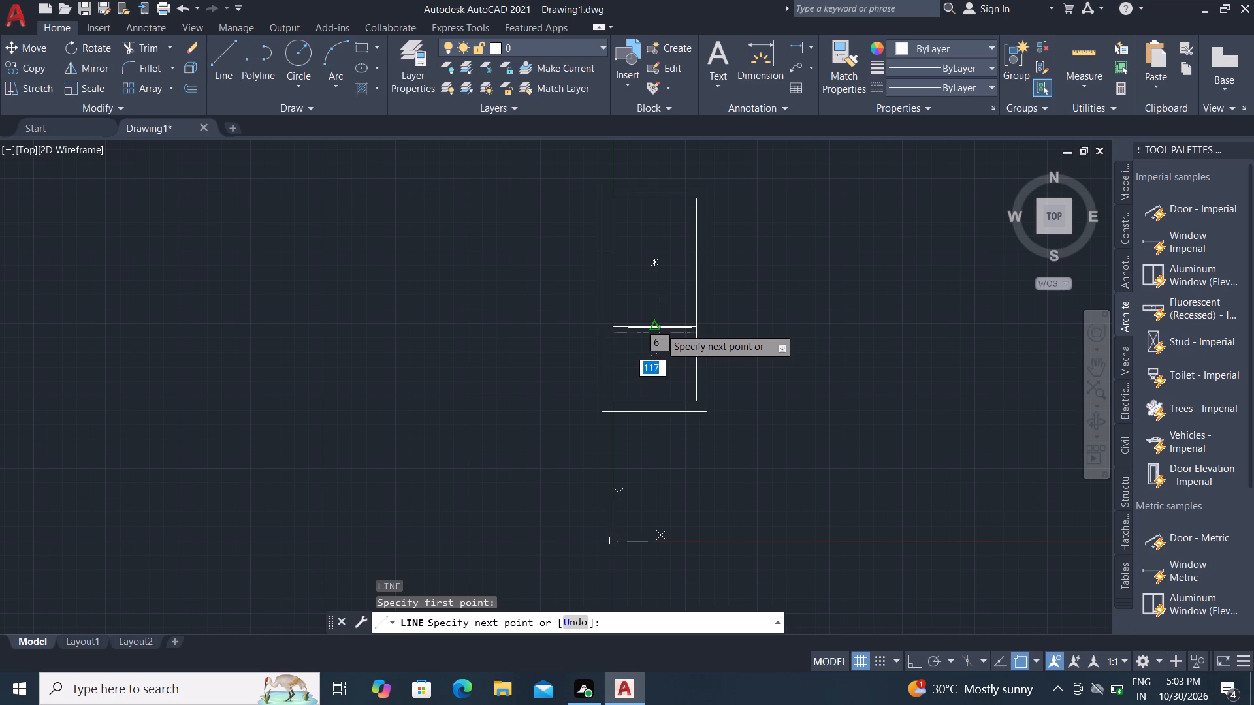
scroll(660, 334, "up", 2)
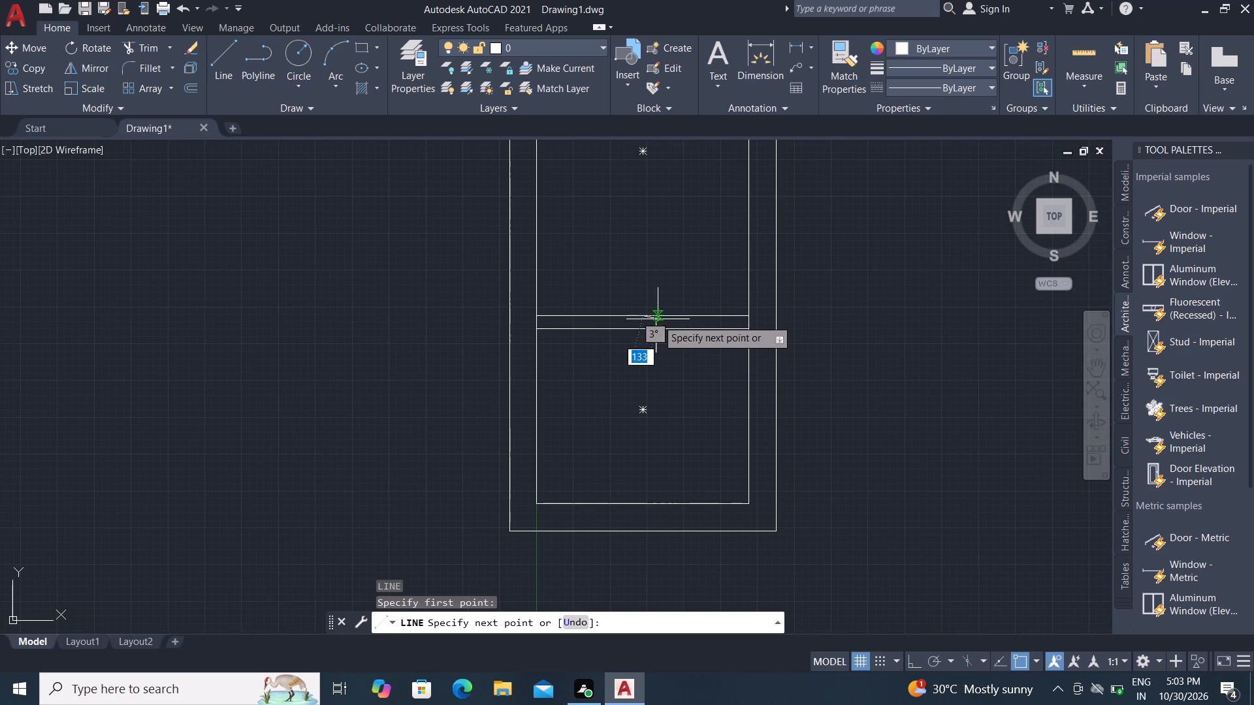
left_click(646, 329)
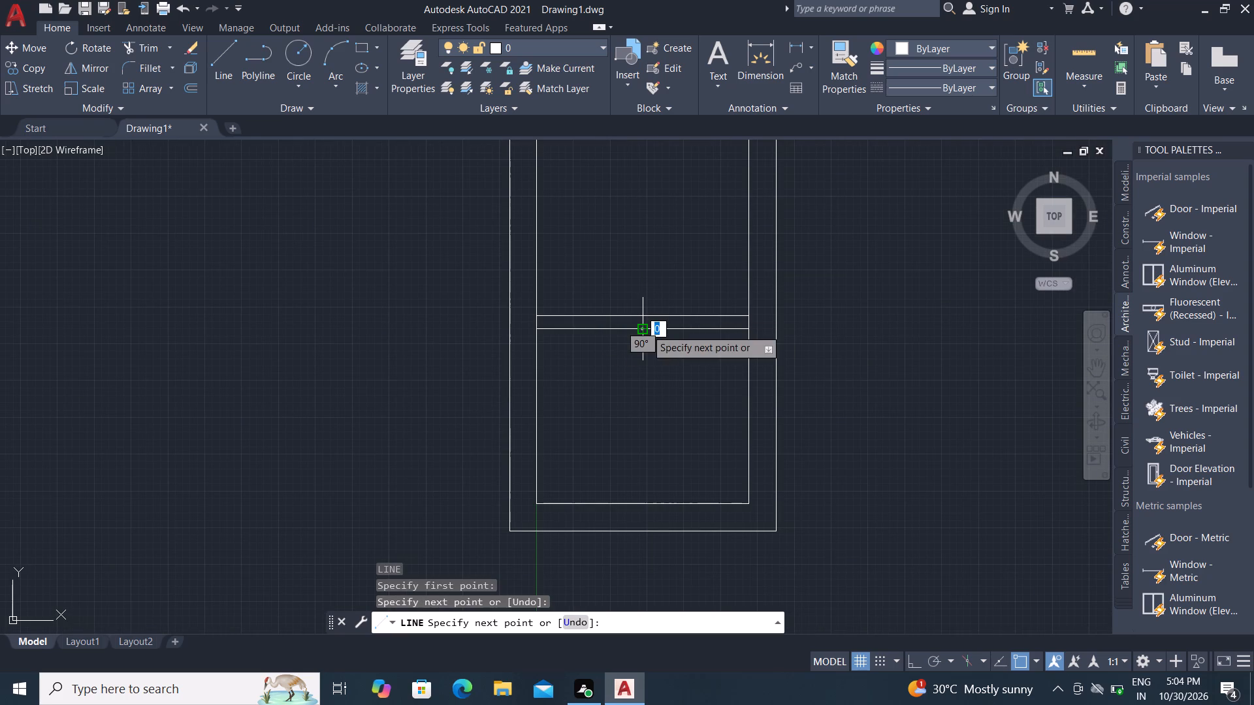
key("Escape")
Trim away the right half of both partition lines and the left inner wall segment between them.
type("TR")
key("space")
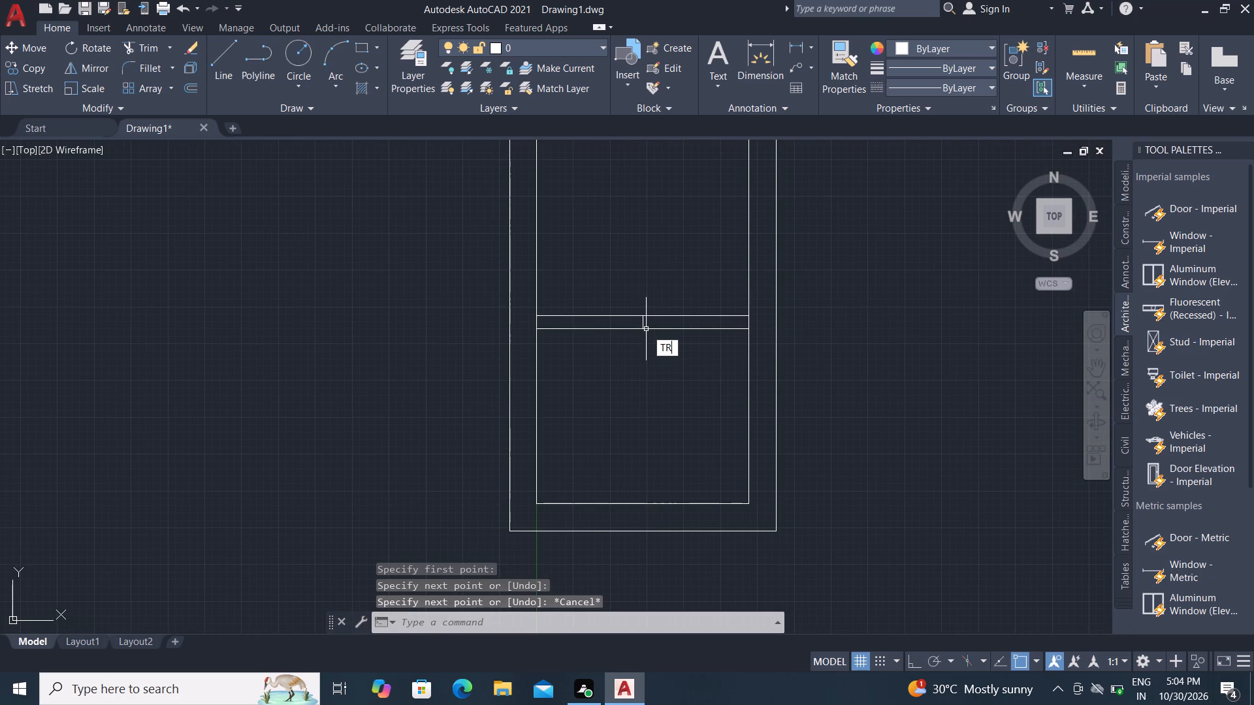
left_click(658, 280)
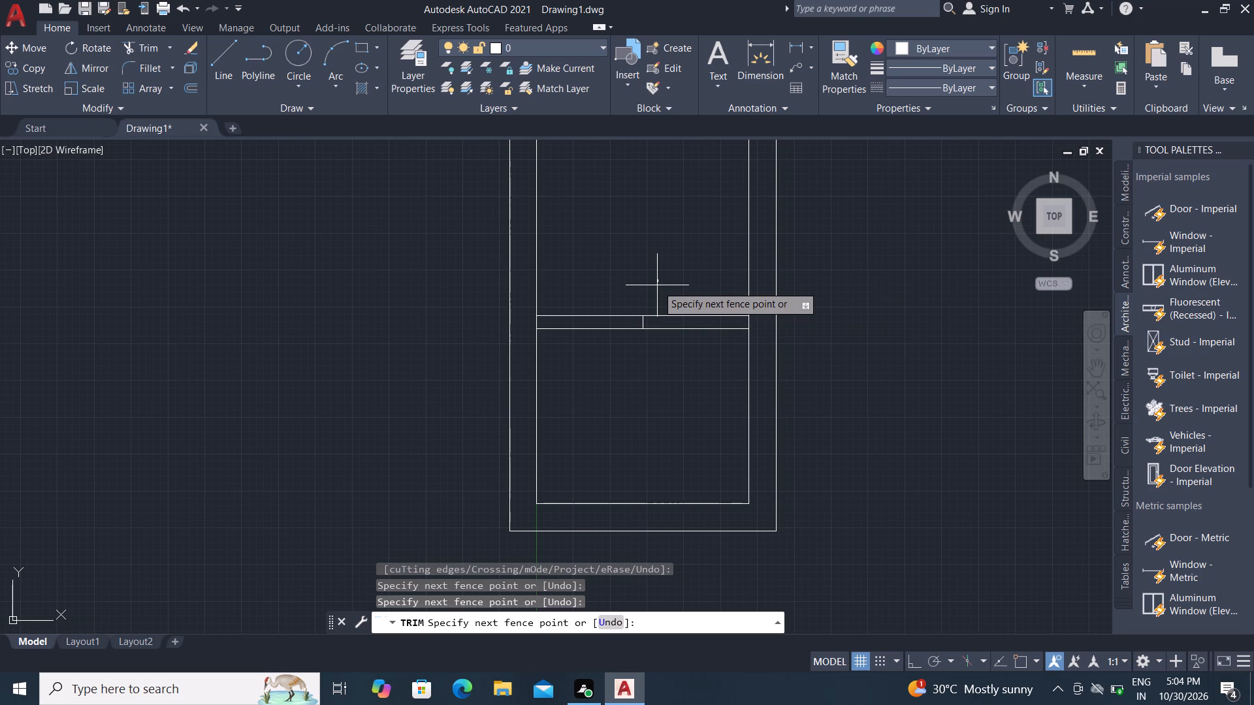
left_click(685, 339)
scroll(544, 319, "up", 2)
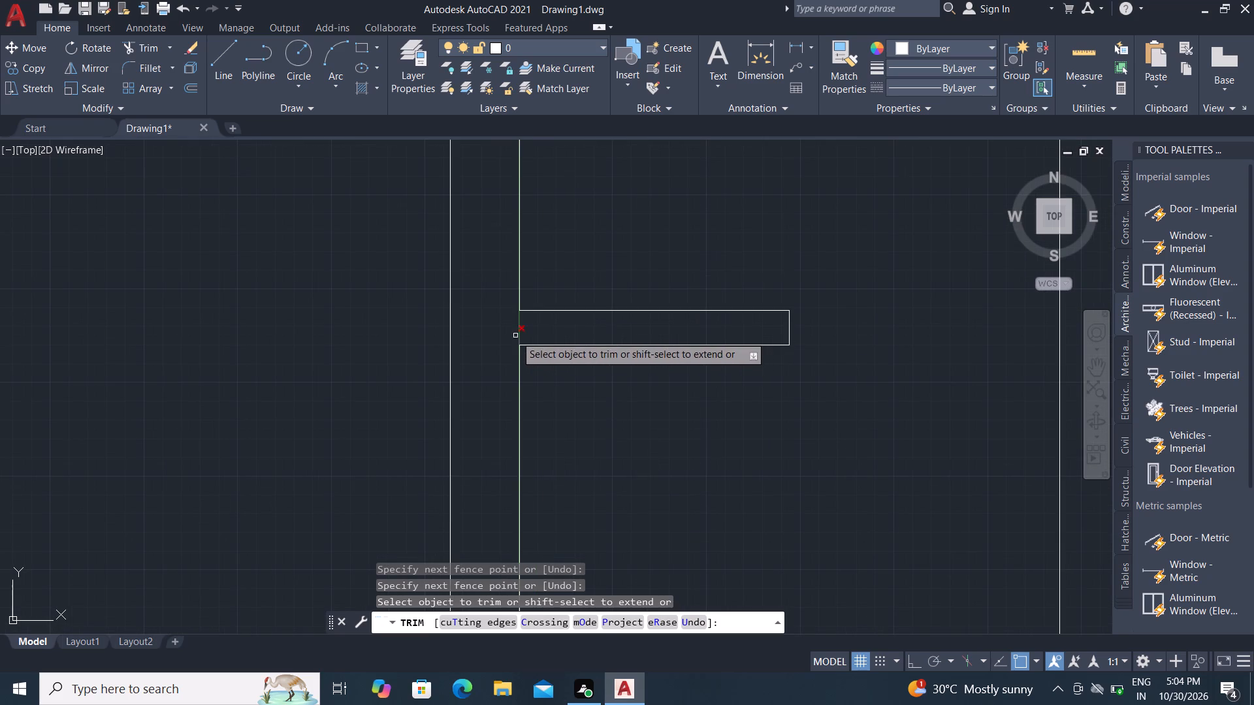
left_click(512, 336)
left_click(531, 327)
scroll(544, 393, "down", 1)
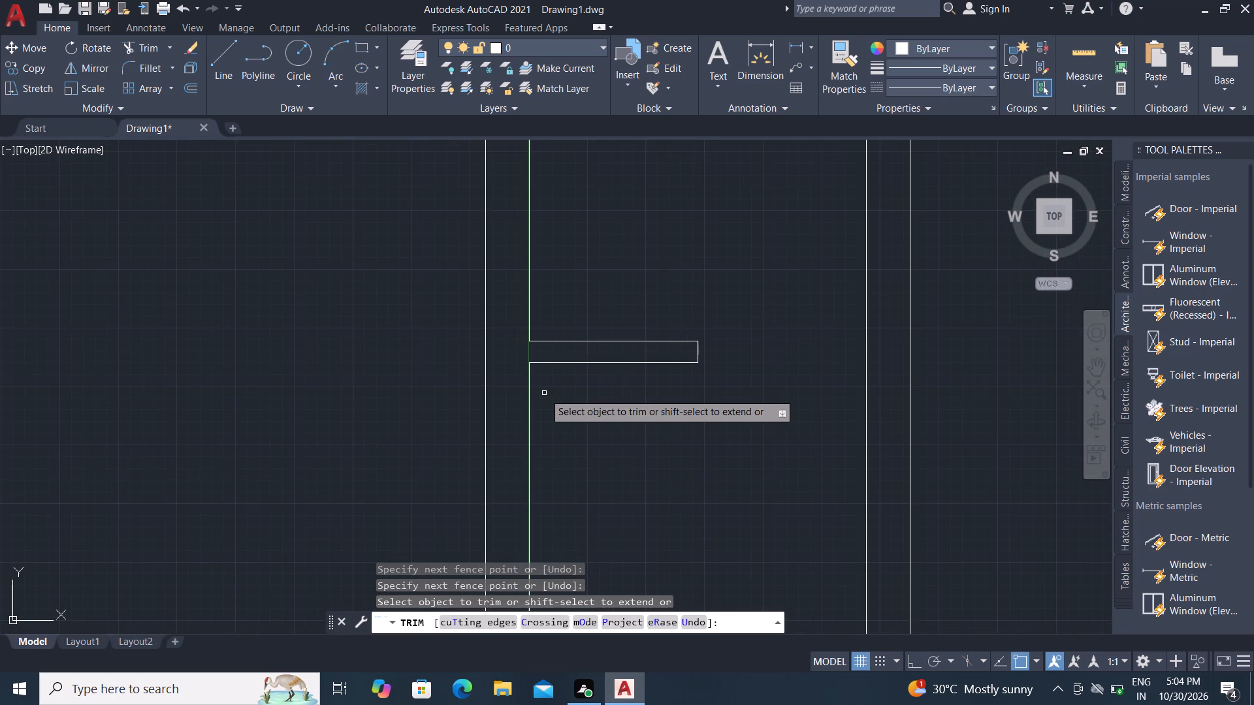
scroll(556, 407, "down", 2)
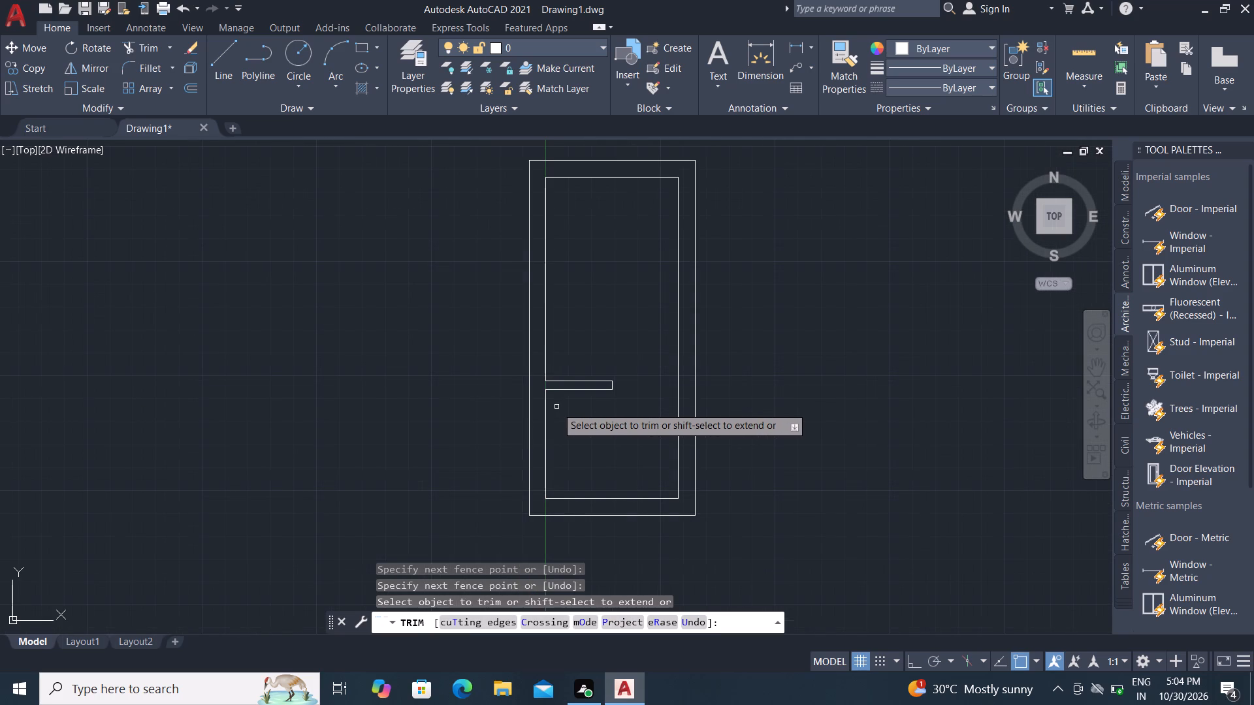
key("Escape")
key("Escape")
key("Escape")
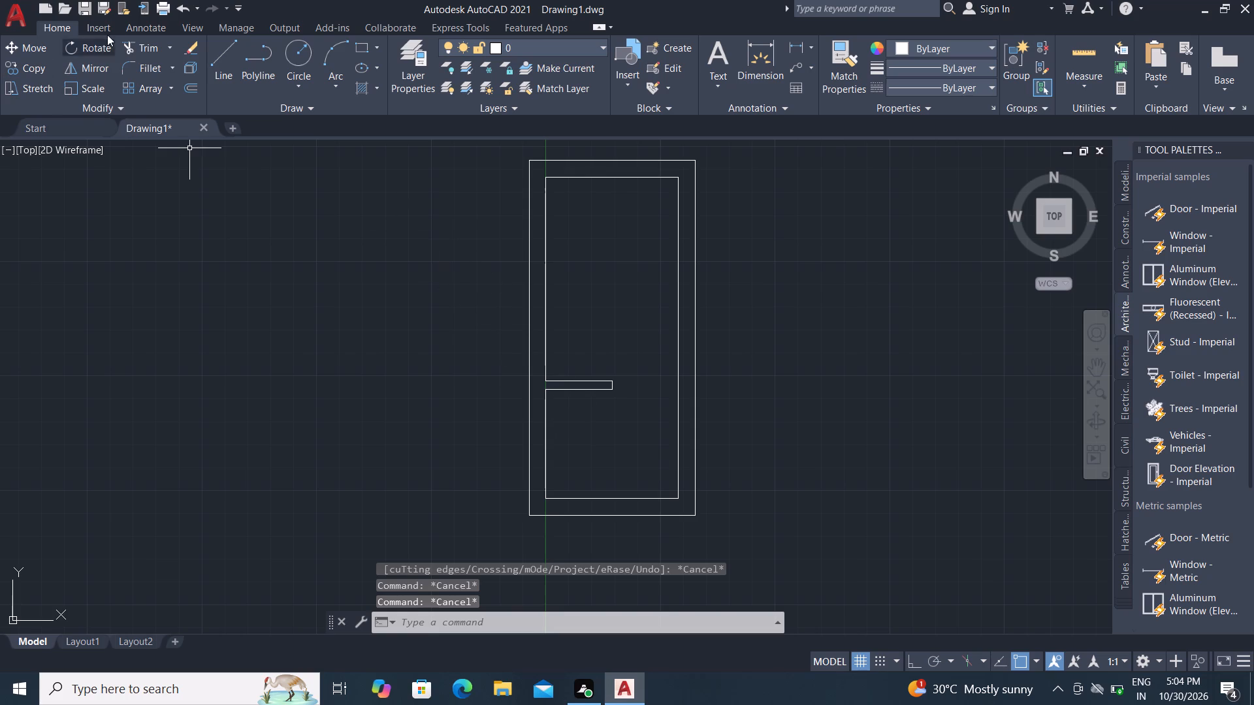
Draw a 230 mm horizontal line across the right wall, from the lower room's bottom-right inner corner to the outer wall line.
left_click(221, 52)
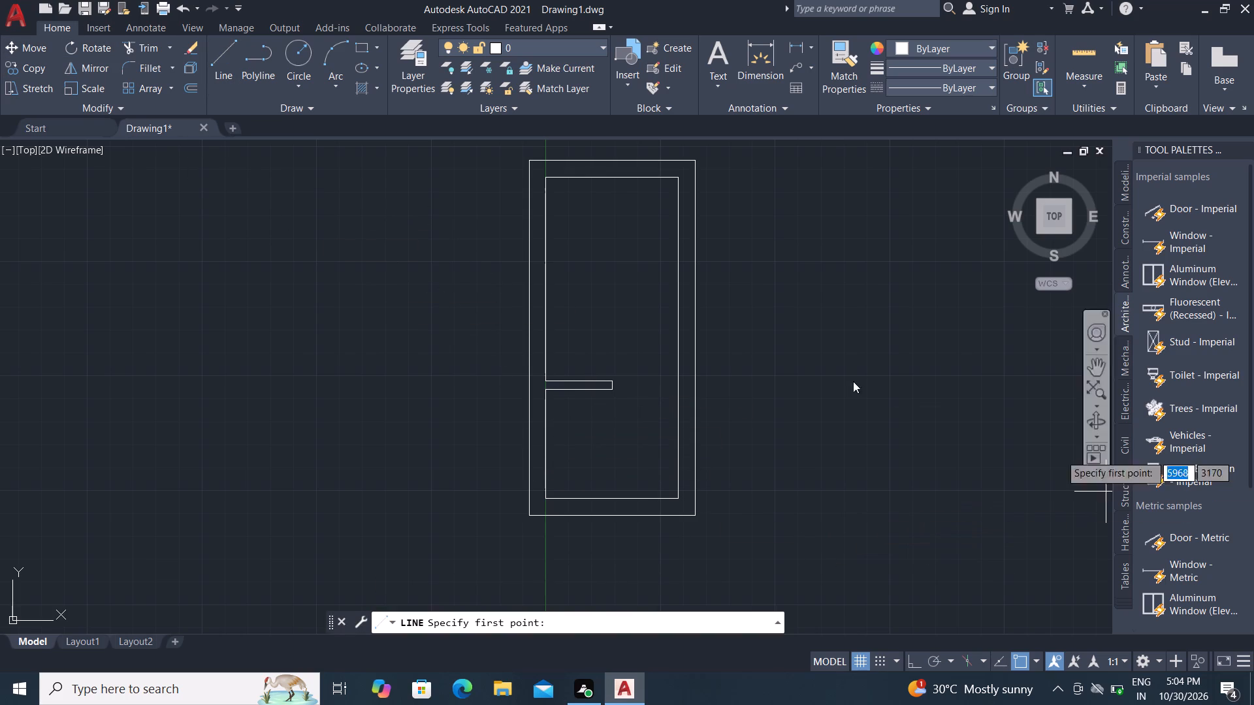
left_click(681, 499)
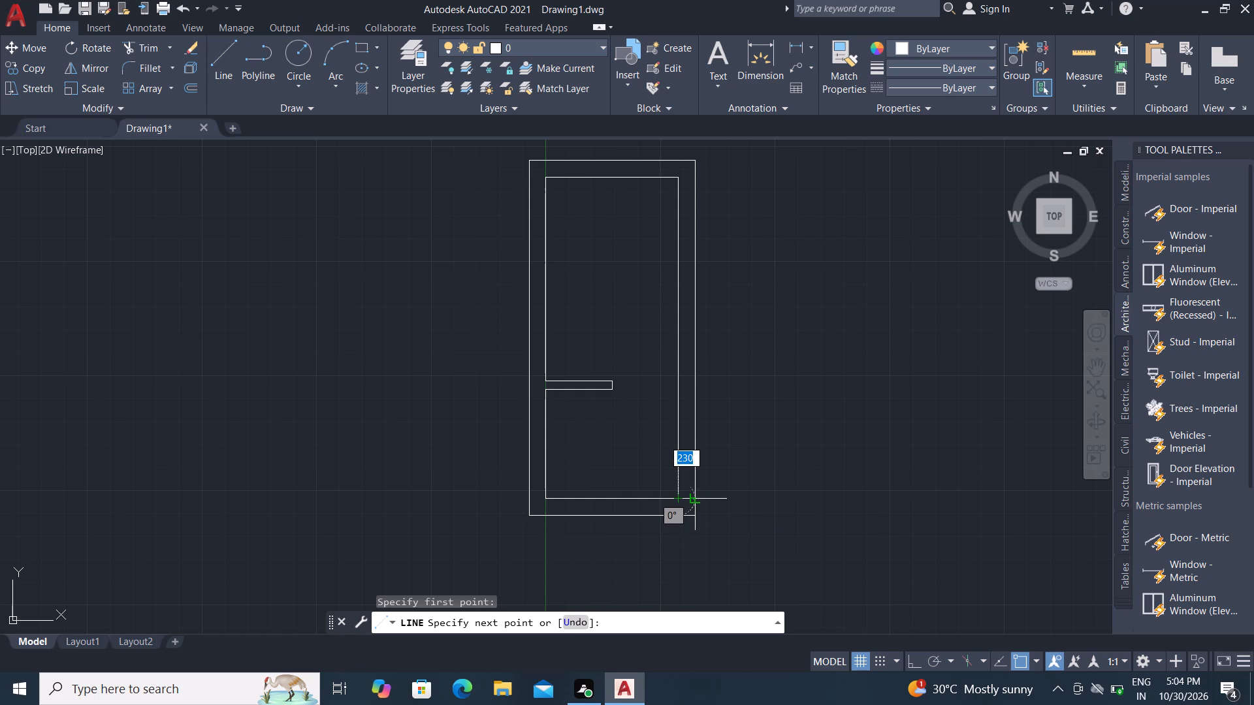
left_click(697, 499)
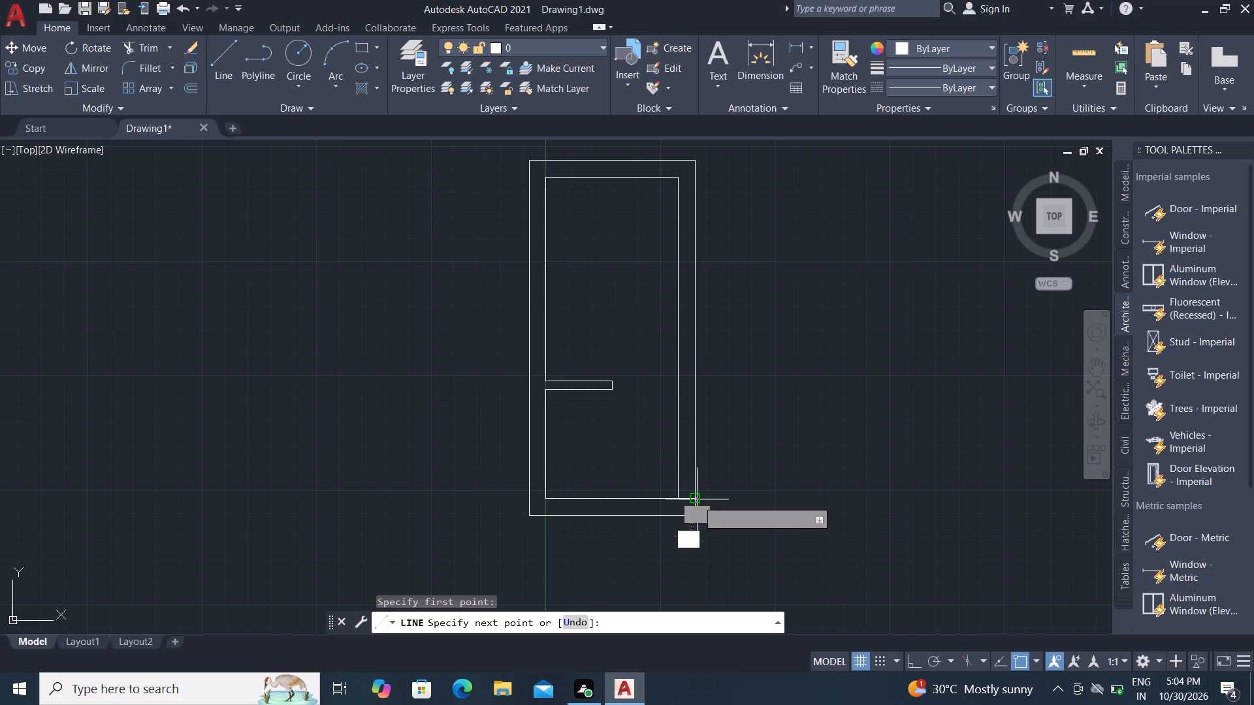
key("Escape")
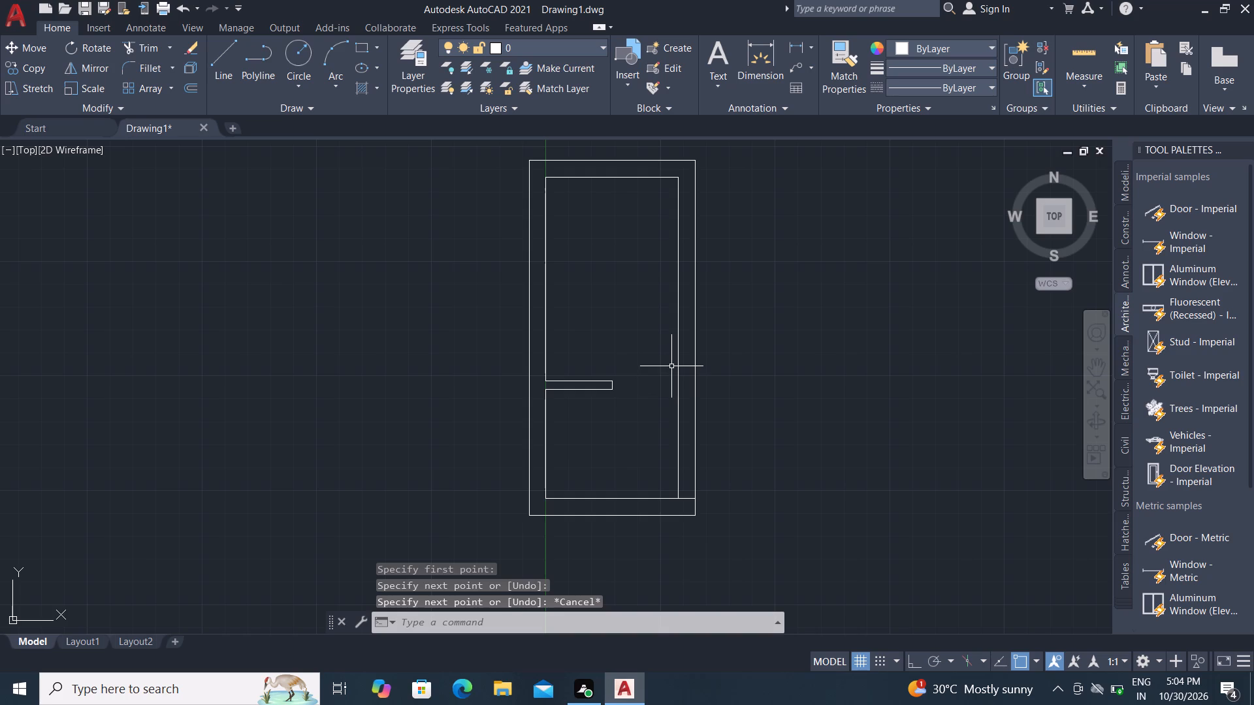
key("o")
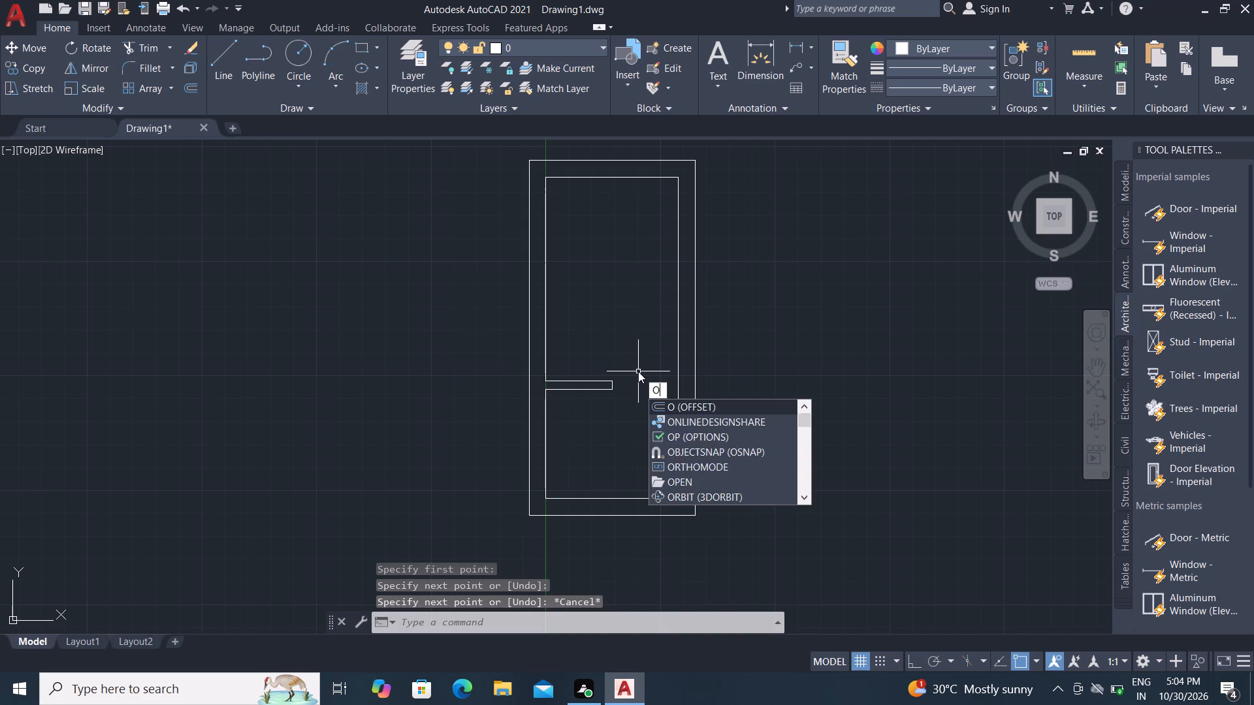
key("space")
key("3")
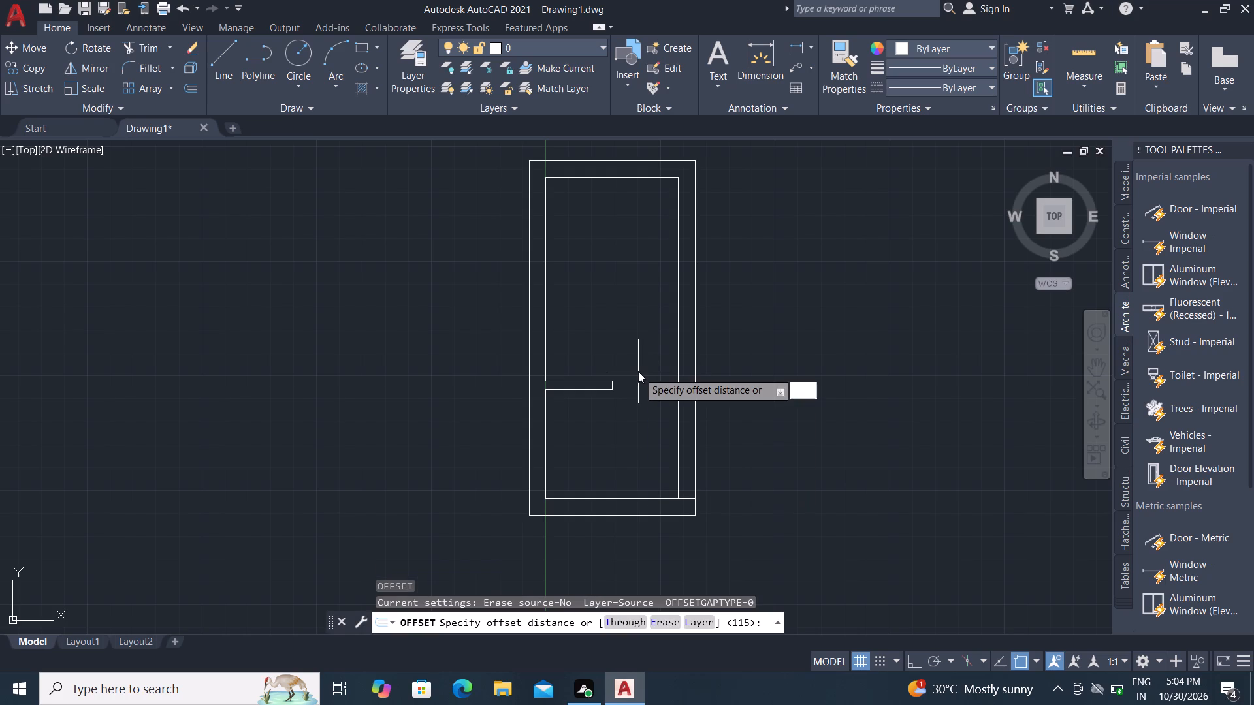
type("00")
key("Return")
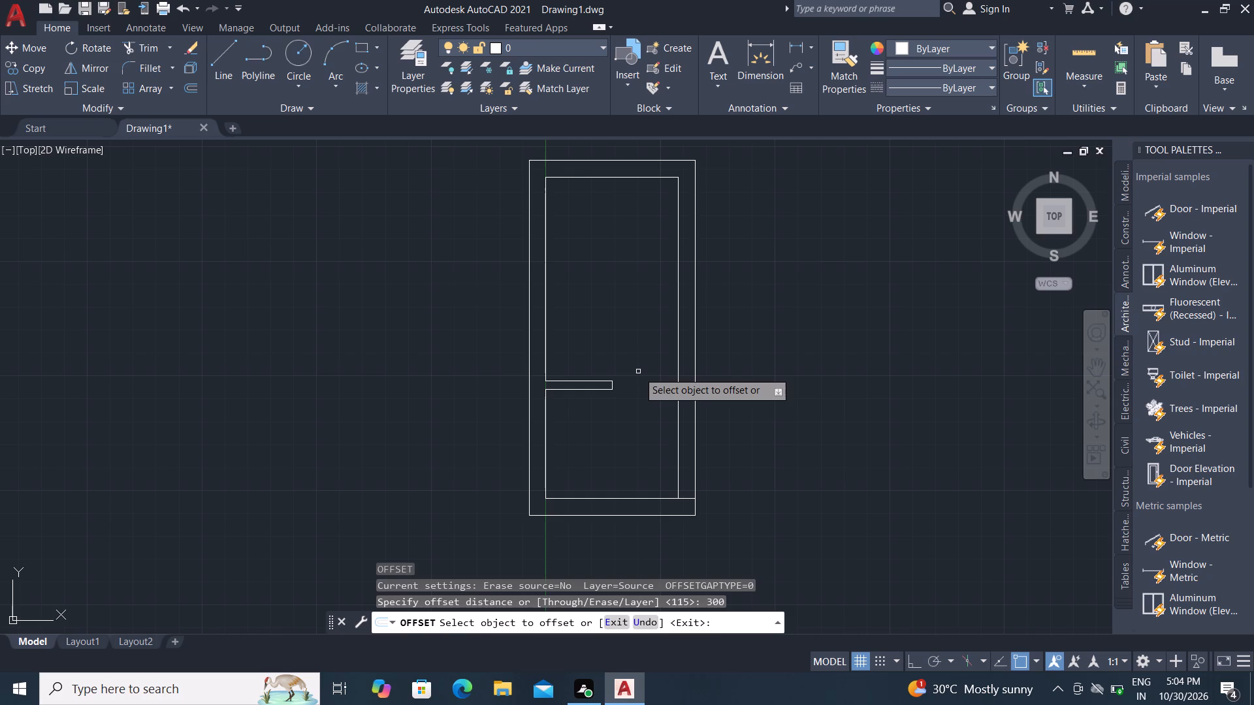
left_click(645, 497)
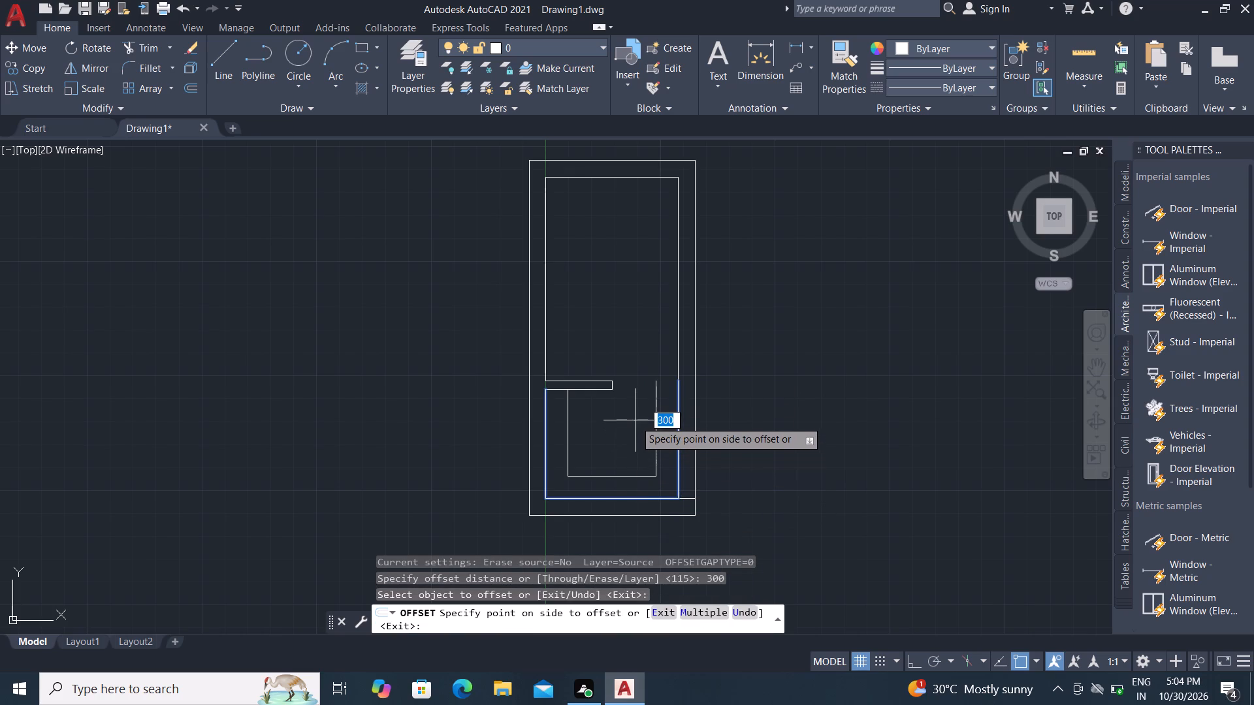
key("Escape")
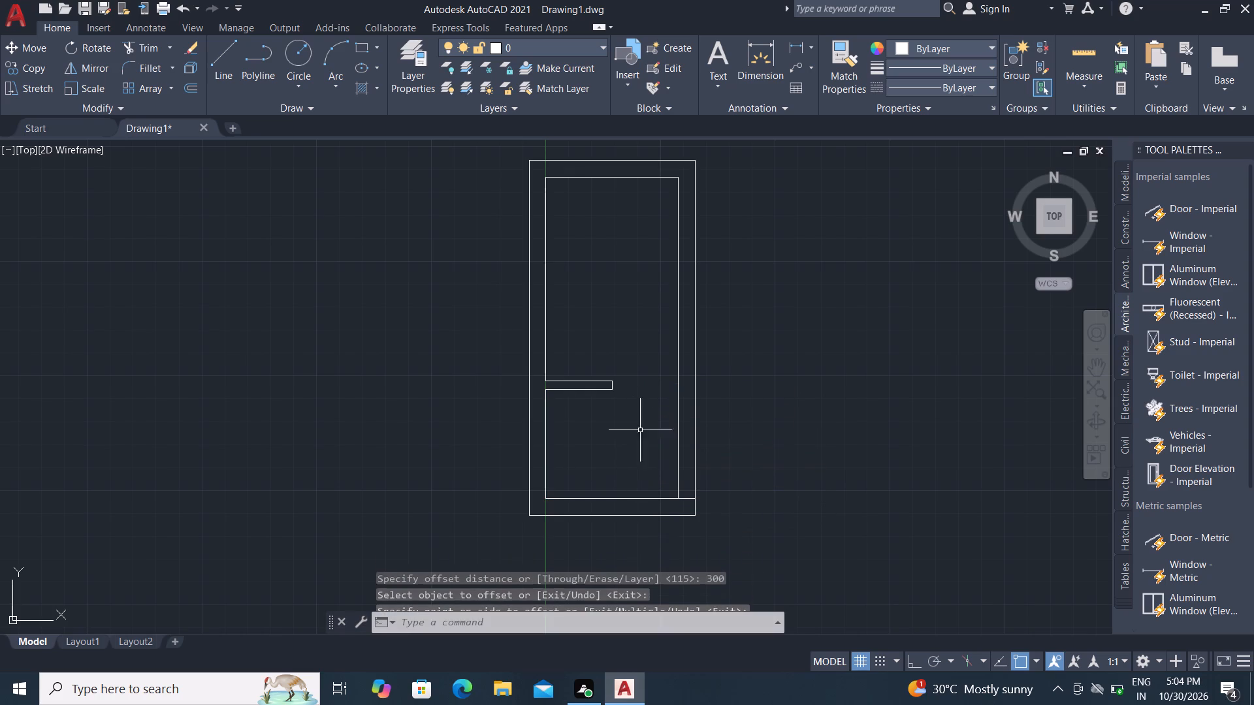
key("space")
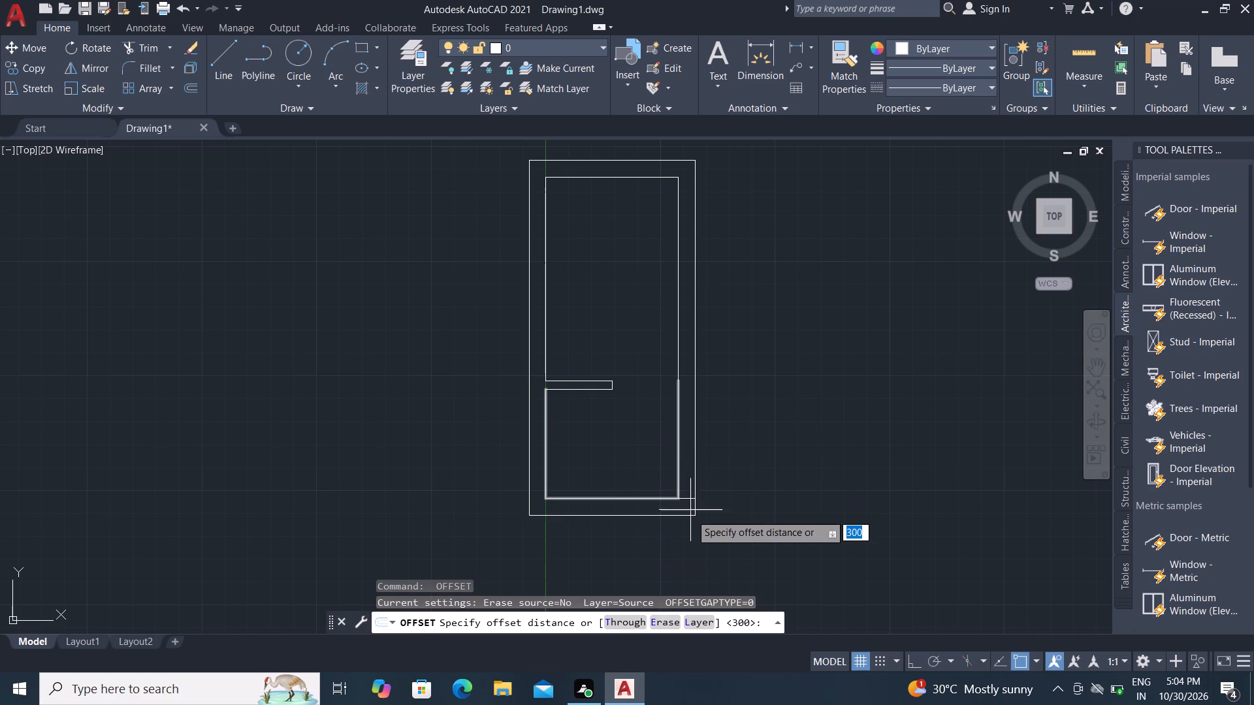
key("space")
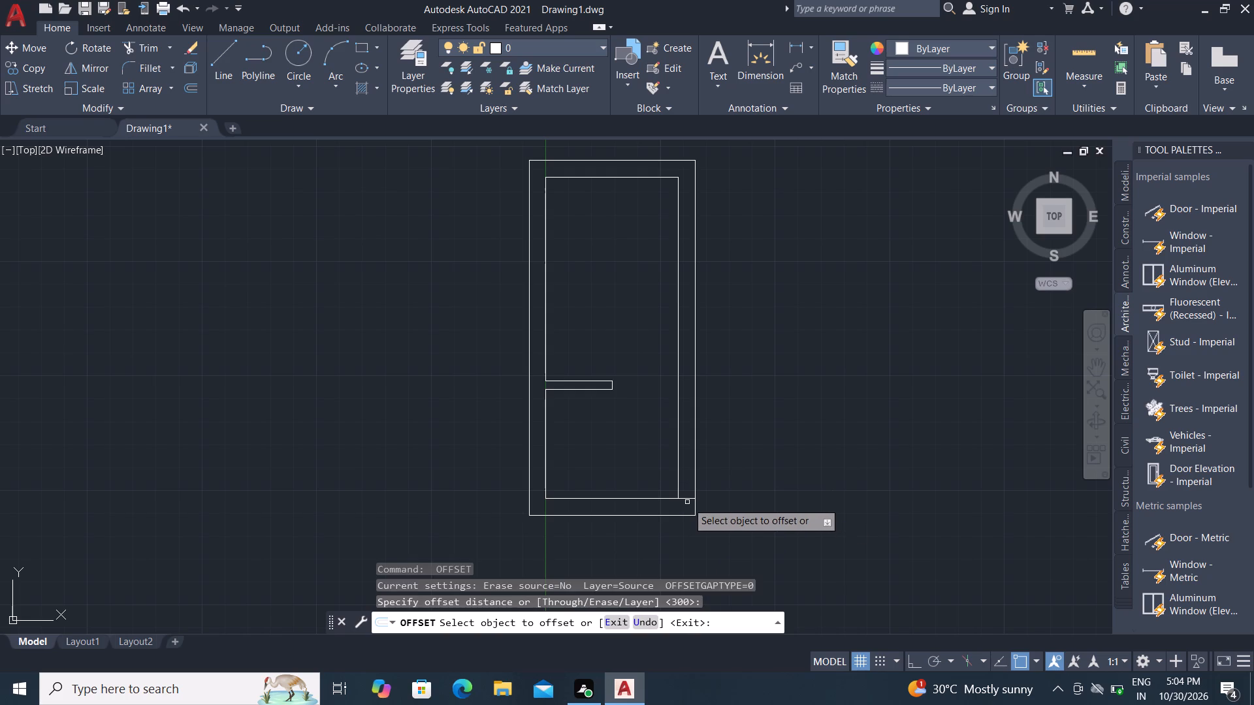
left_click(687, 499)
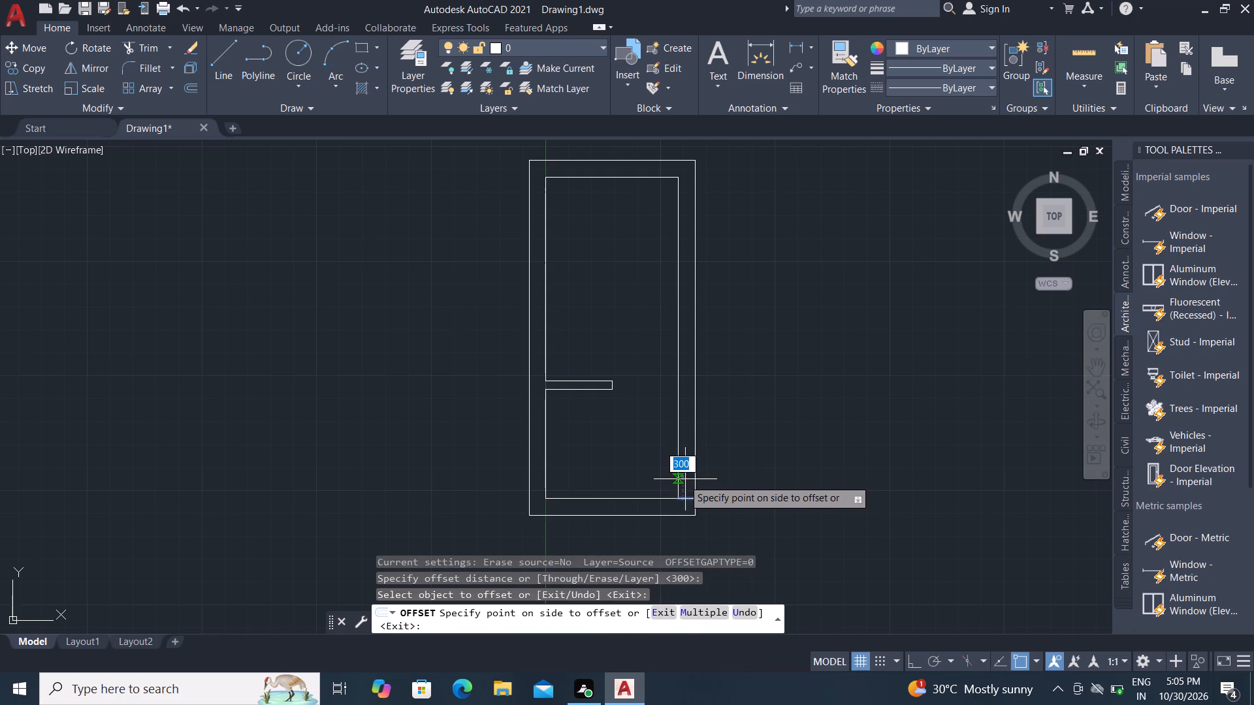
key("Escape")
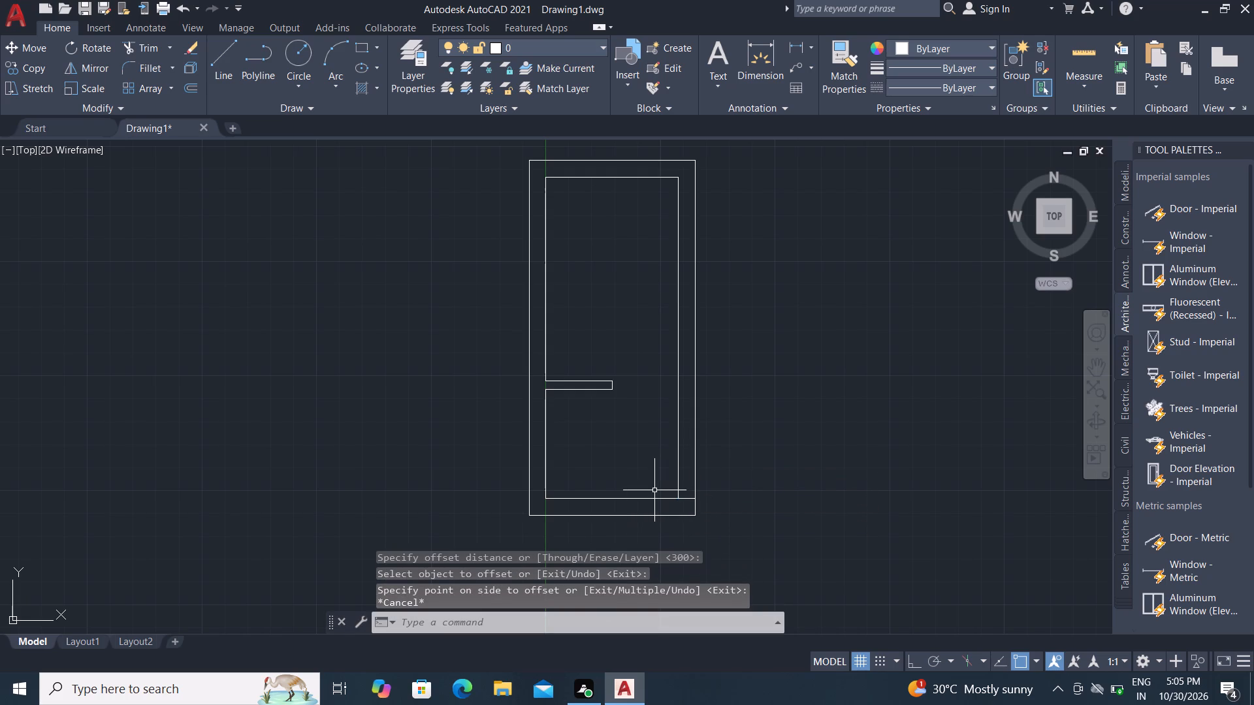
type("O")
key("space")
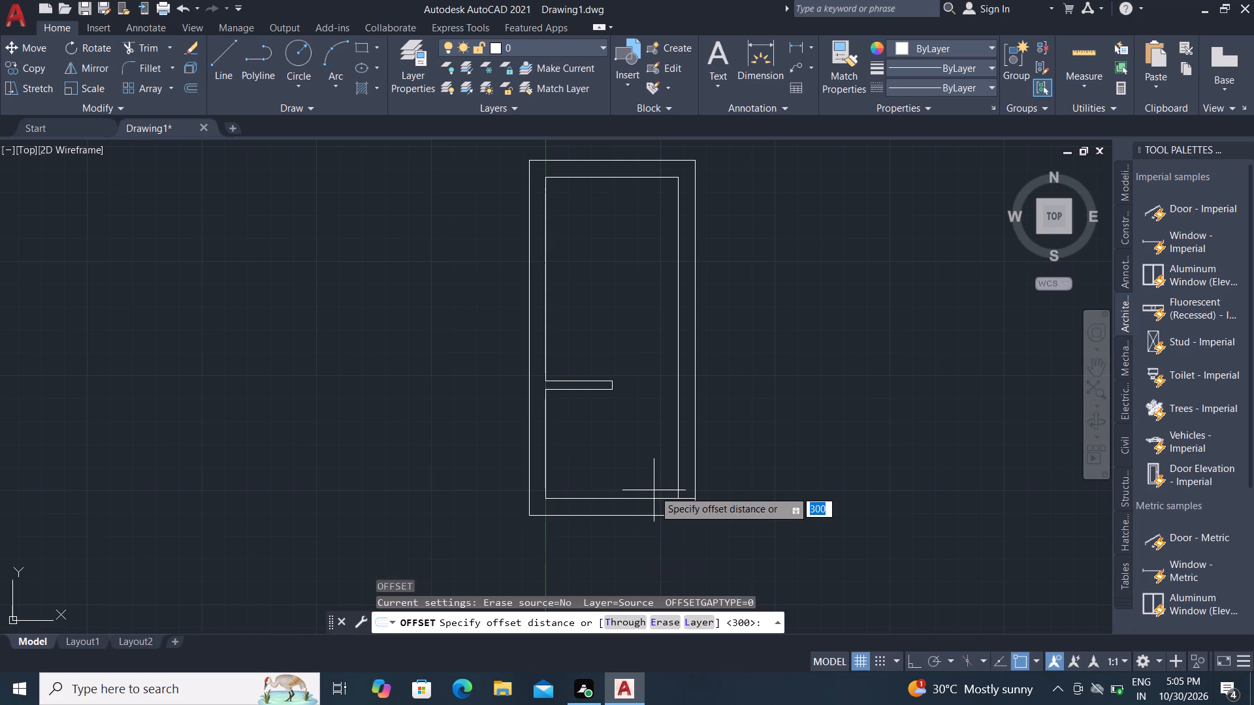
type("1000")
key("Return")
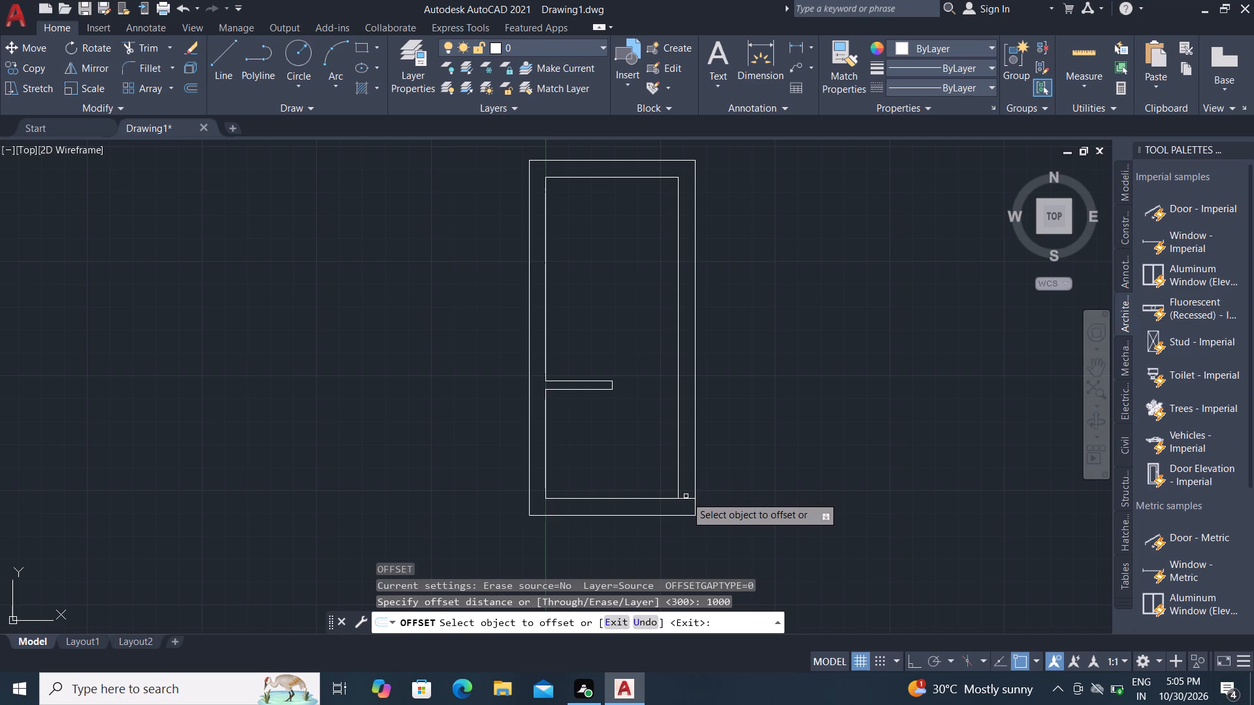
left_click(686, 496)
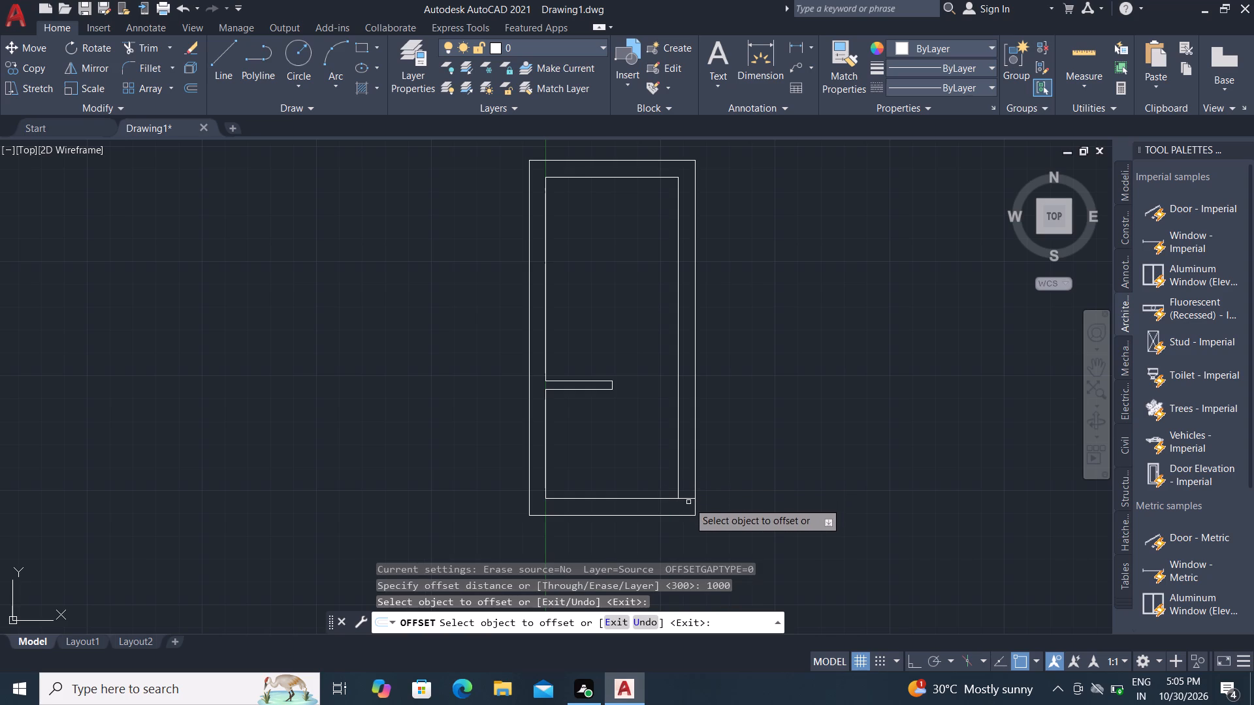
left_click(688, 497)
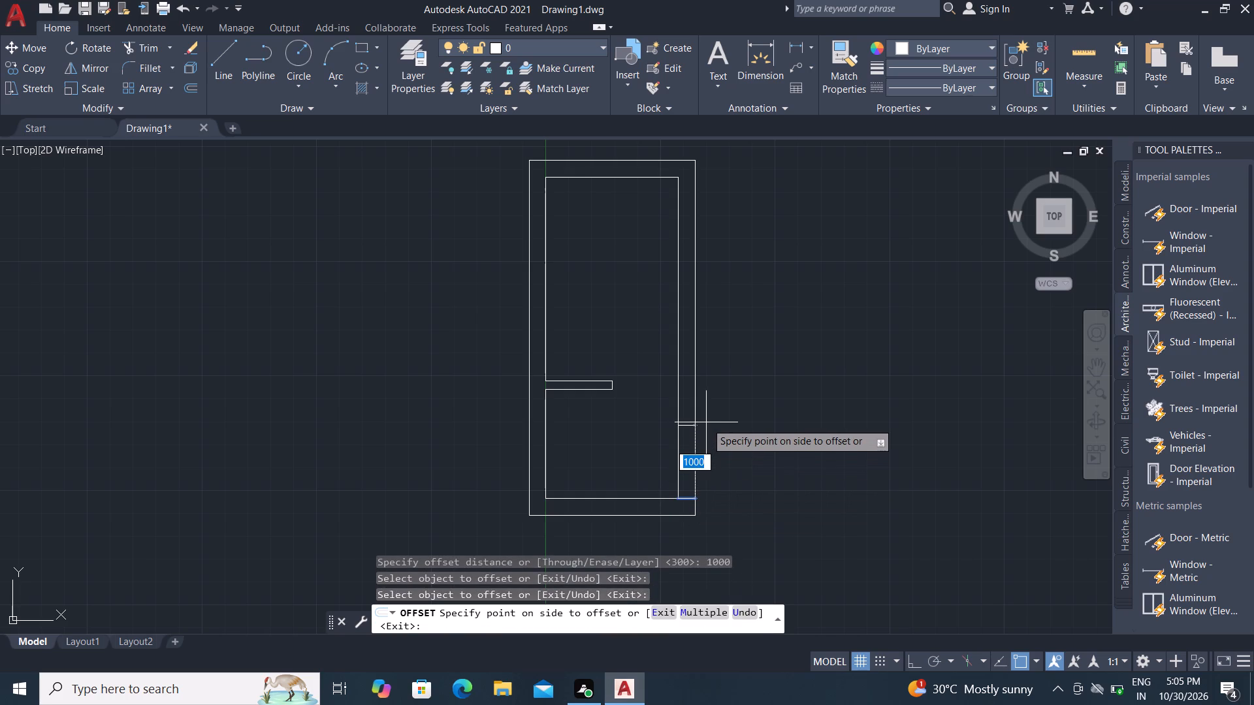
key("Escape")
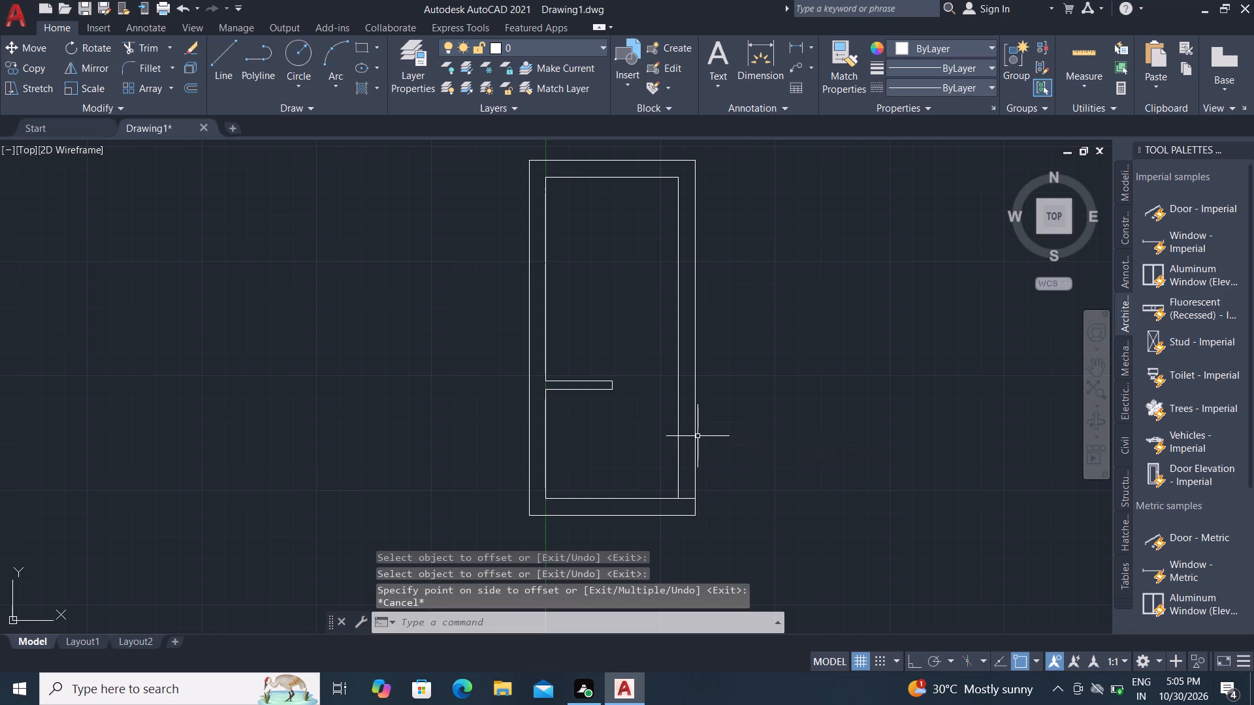
Offset the short line across the right wall 900 mm upward to mark the opening's upper jamb.
type("O 900")
key("space")
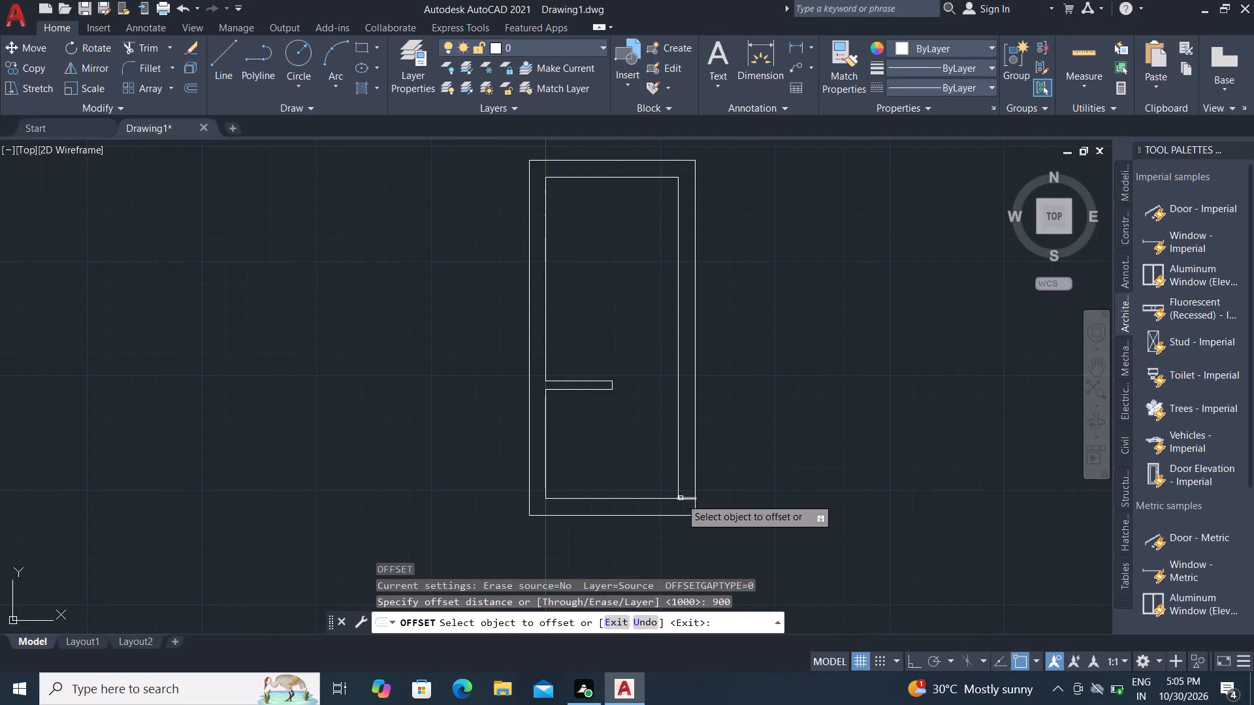
left_click(681, 498)
left_click(707, 422)
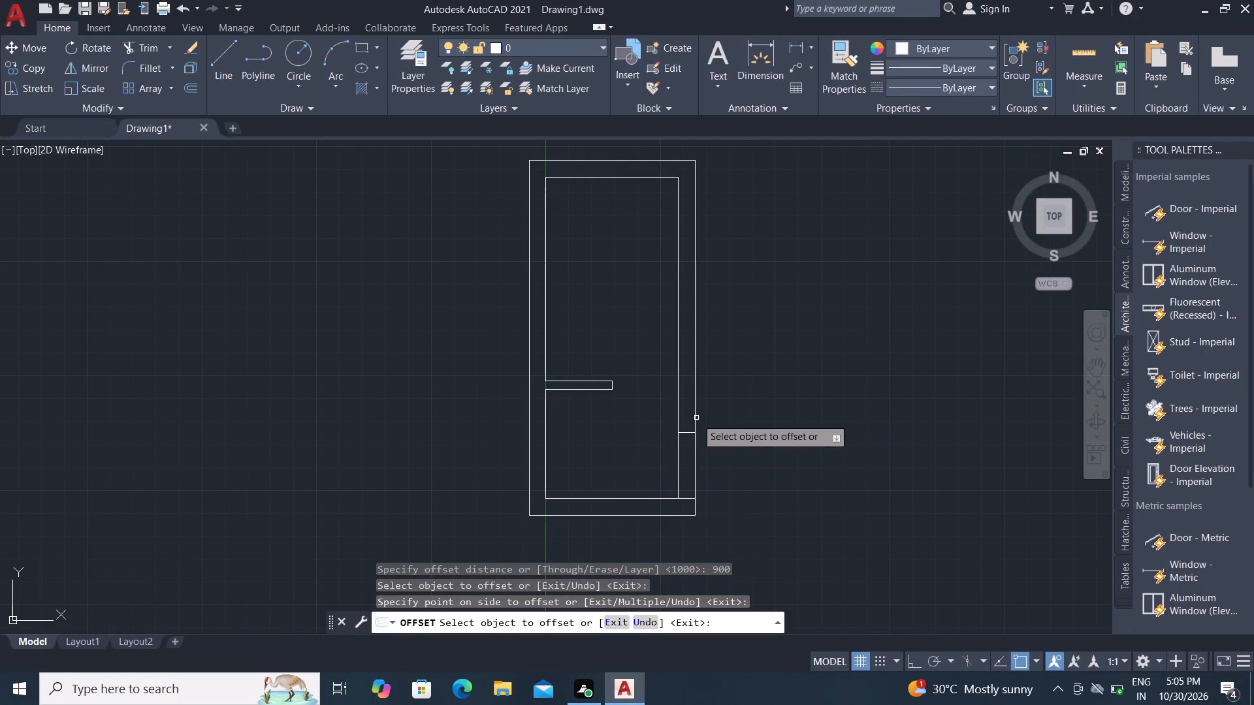
left_click(678, 378)
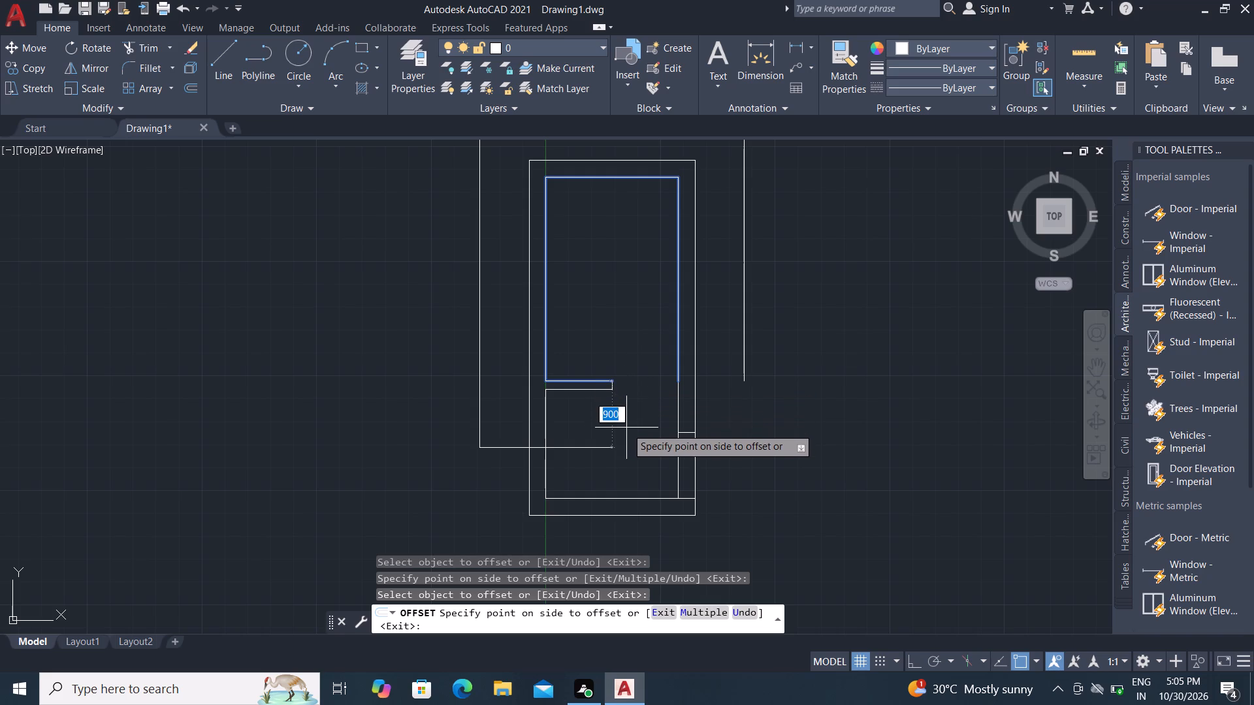
key("Escape")
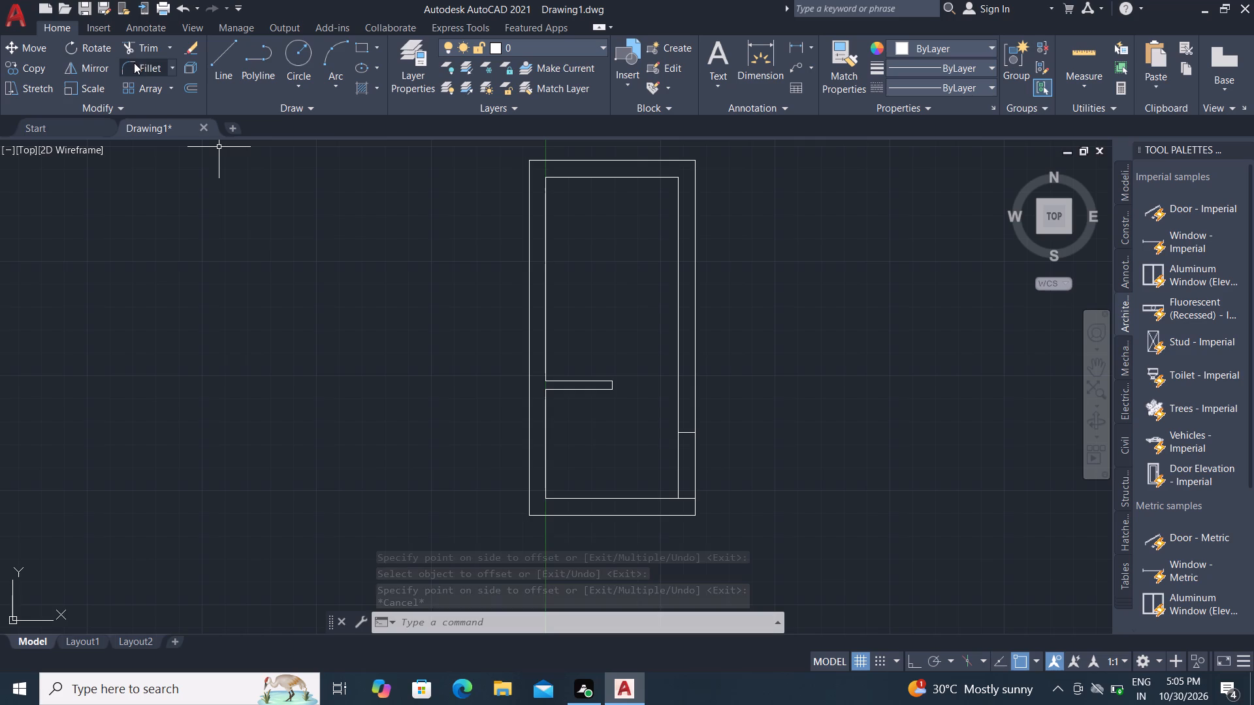
Trim away the right inner wall line between the two short jamb lines.
left_click(153, 48)
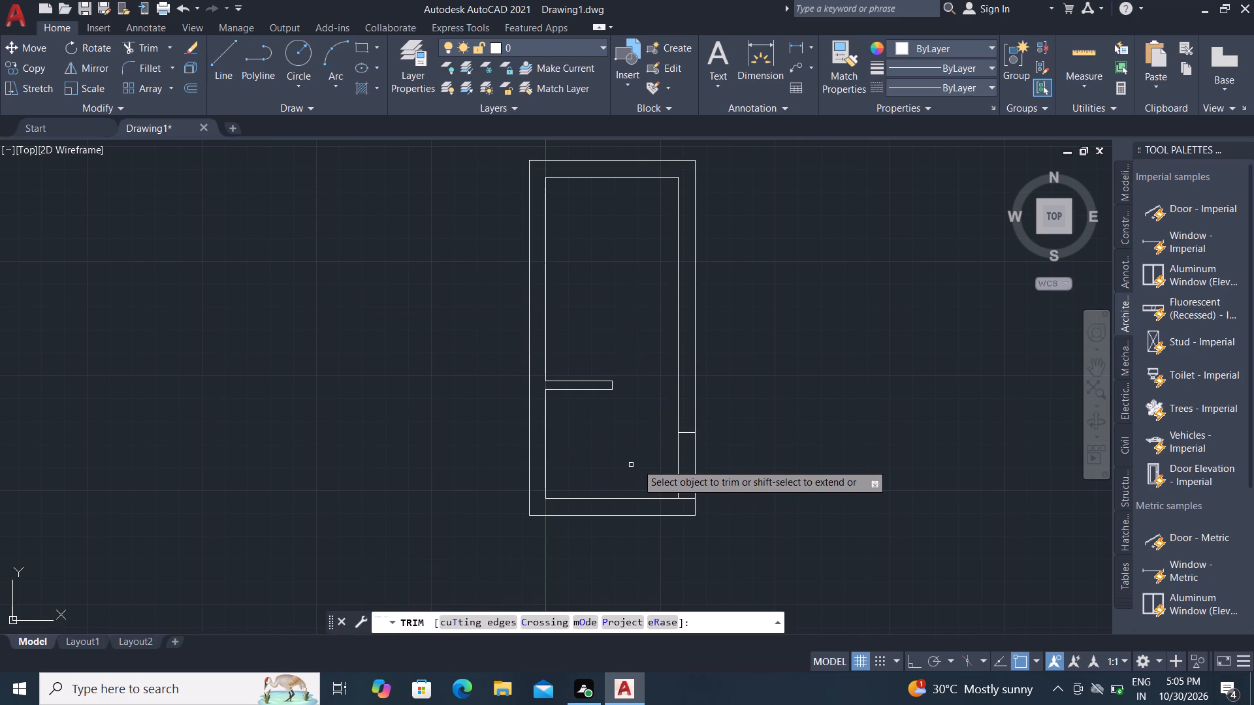
left_click(679, 459)
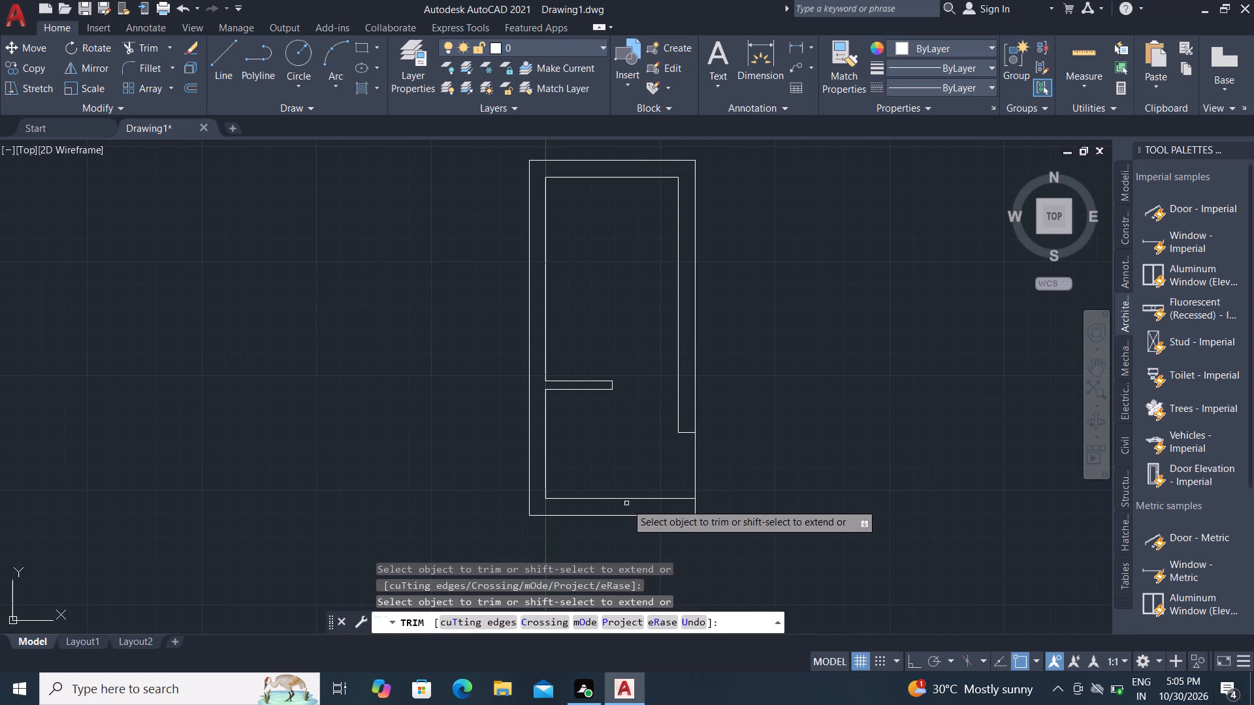
key("Escape")
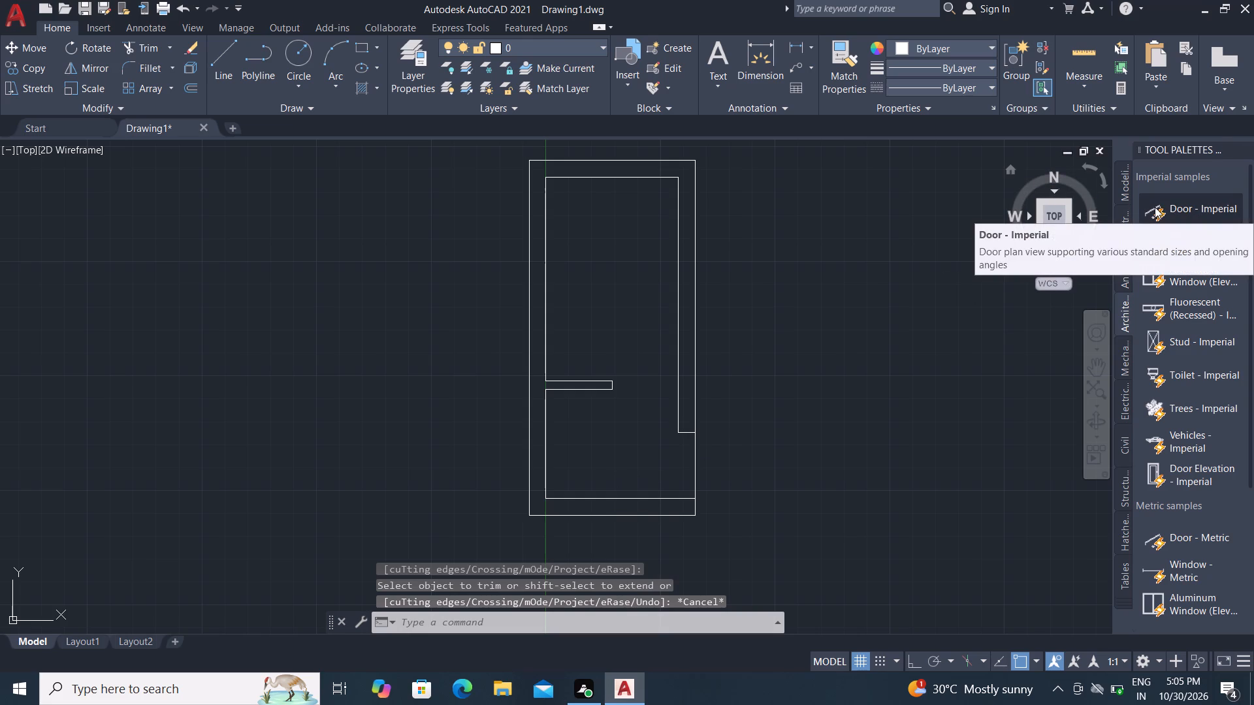
Insert a Door - Imperial block in the empty area right of the plan and set its swing to Open 90º.
left_click(1153, 208)
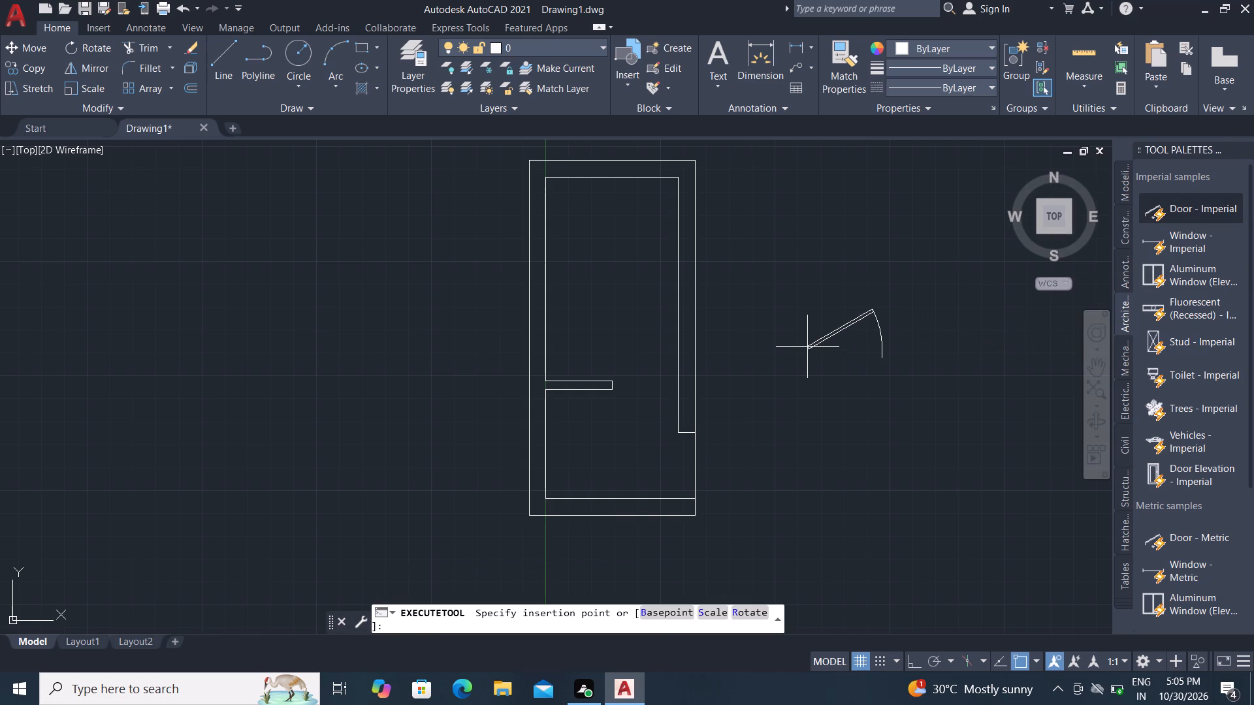
left_click(807, 347)
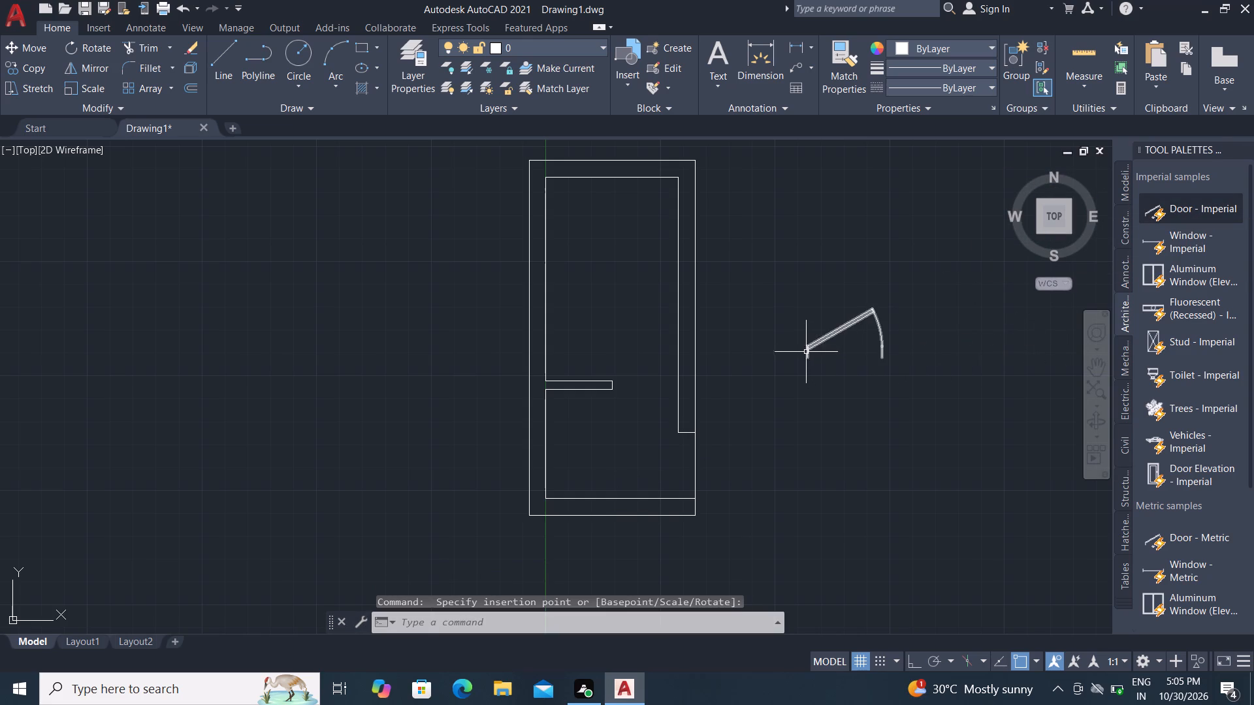
left_click(807, 346)
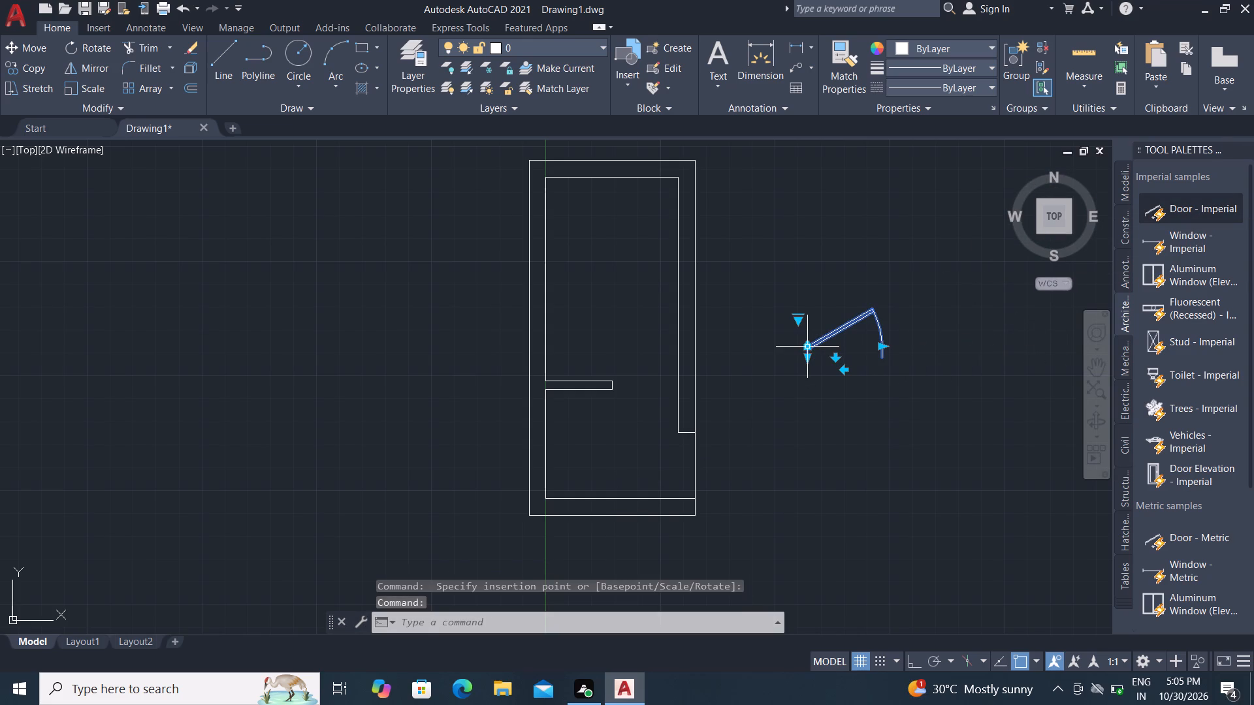
left_click(797, 323)
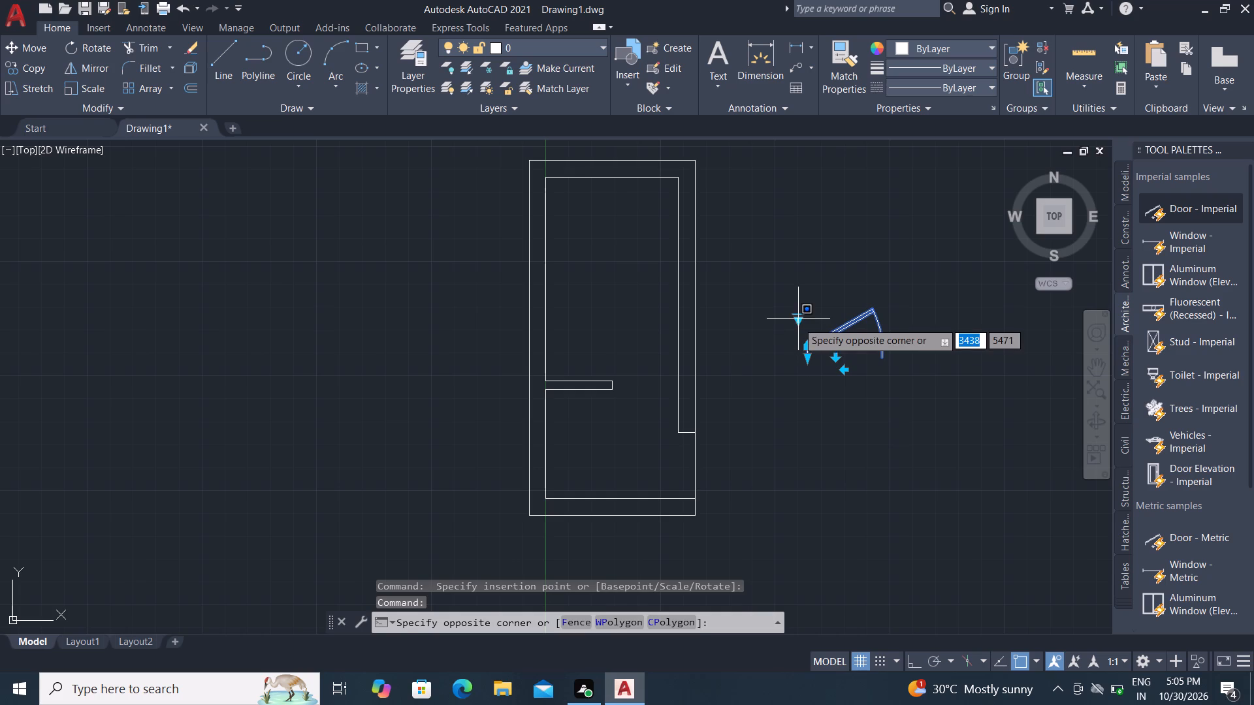
left_click(797, 322)
left_click(799, 321)
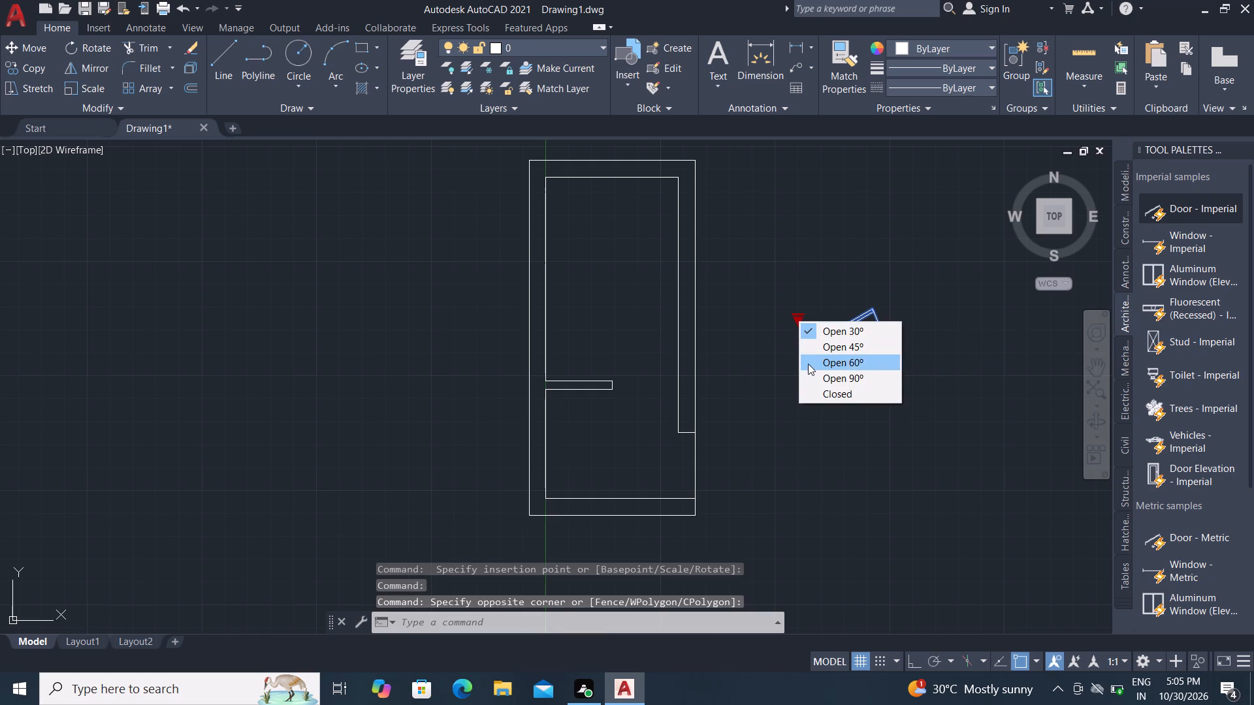
left_click(809, 377)
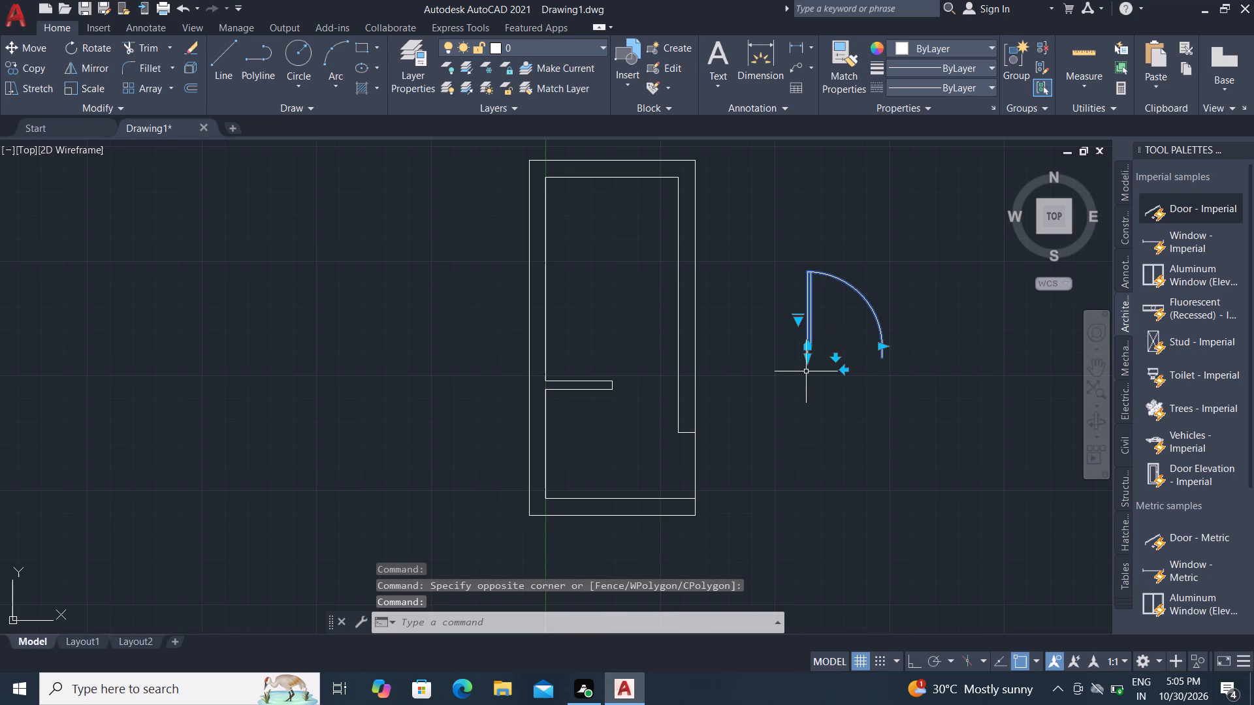
key("Escape")
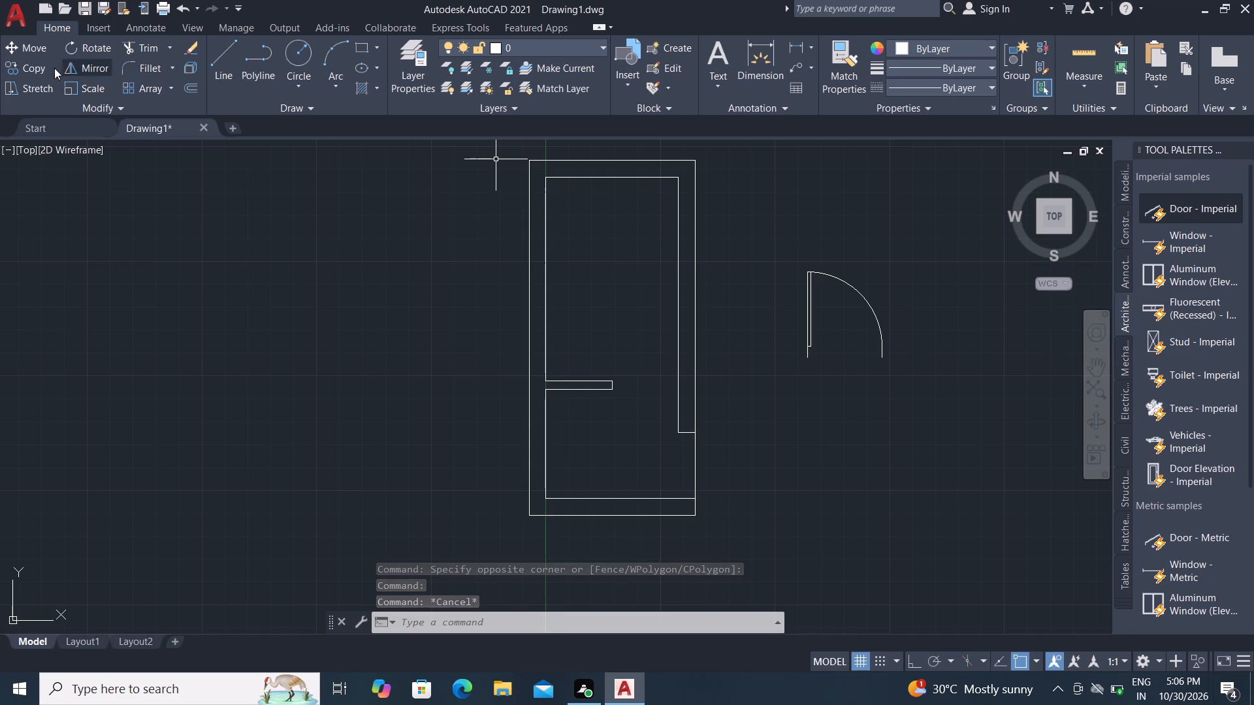
Rotate the door block 90° counterclockwise about the lower end of its hinge-side jamb.
left_click(92, 44)
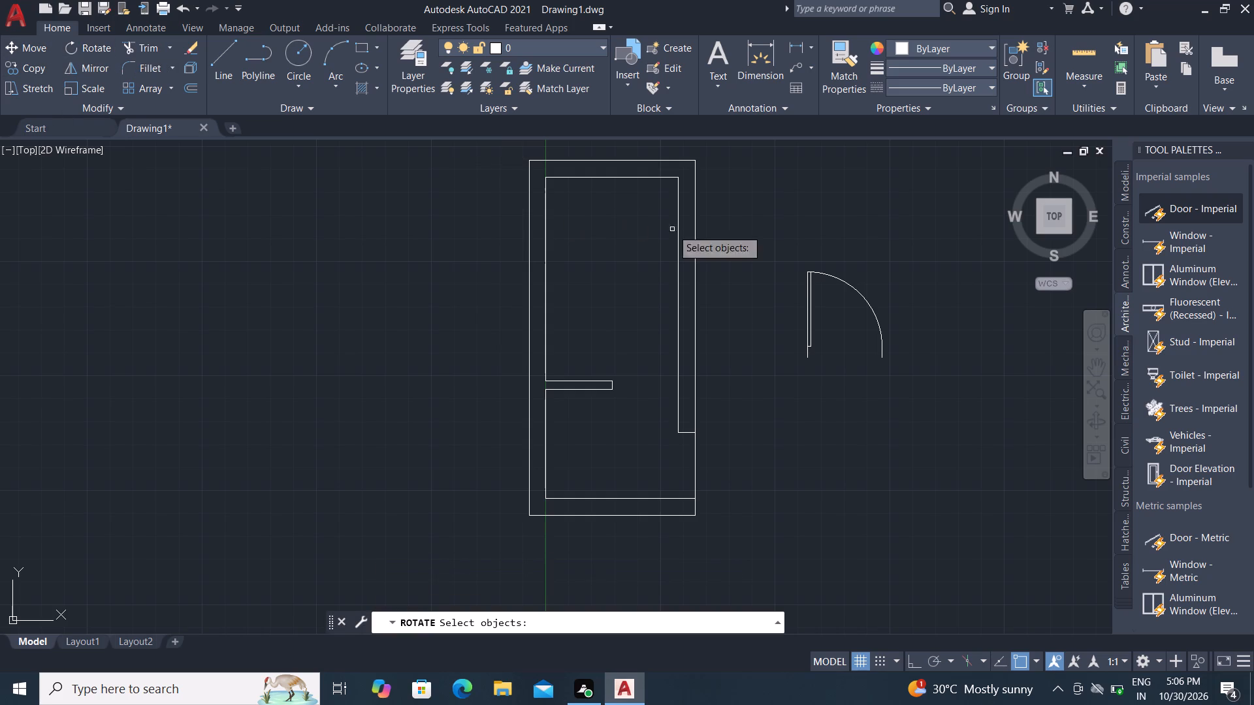
left_click(807, 352)
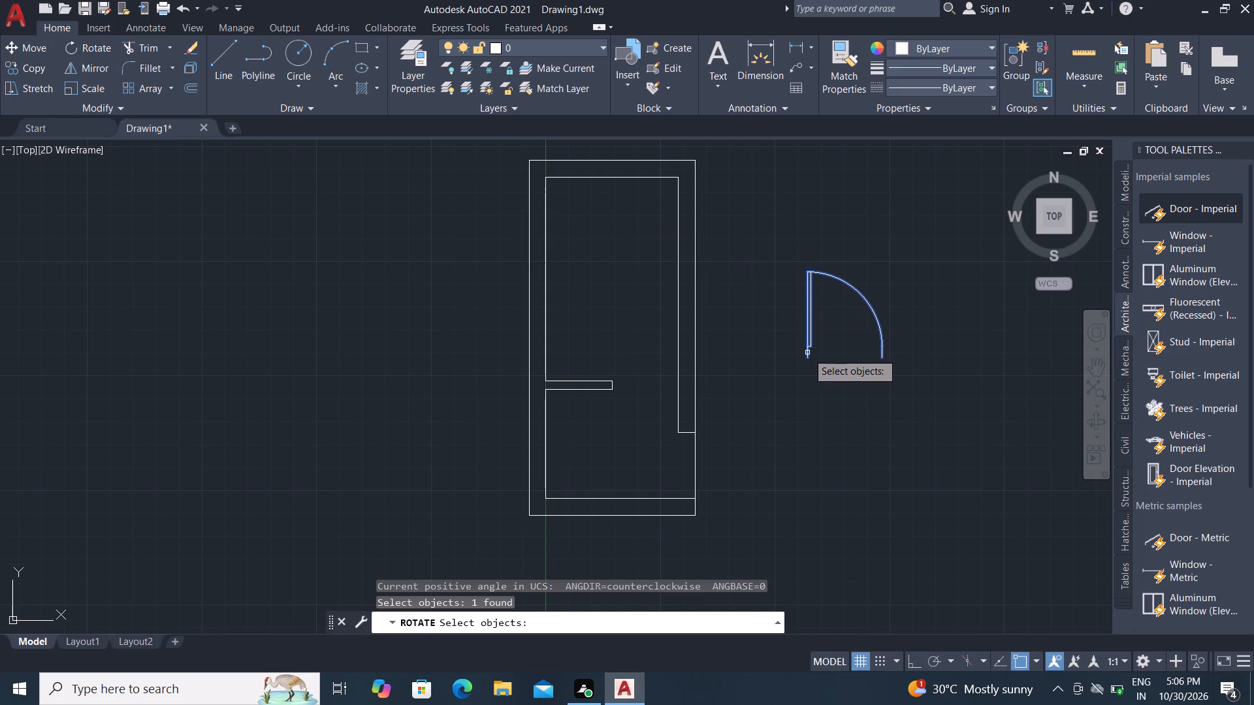
right_click(802, 349)
left_click(811, 360)
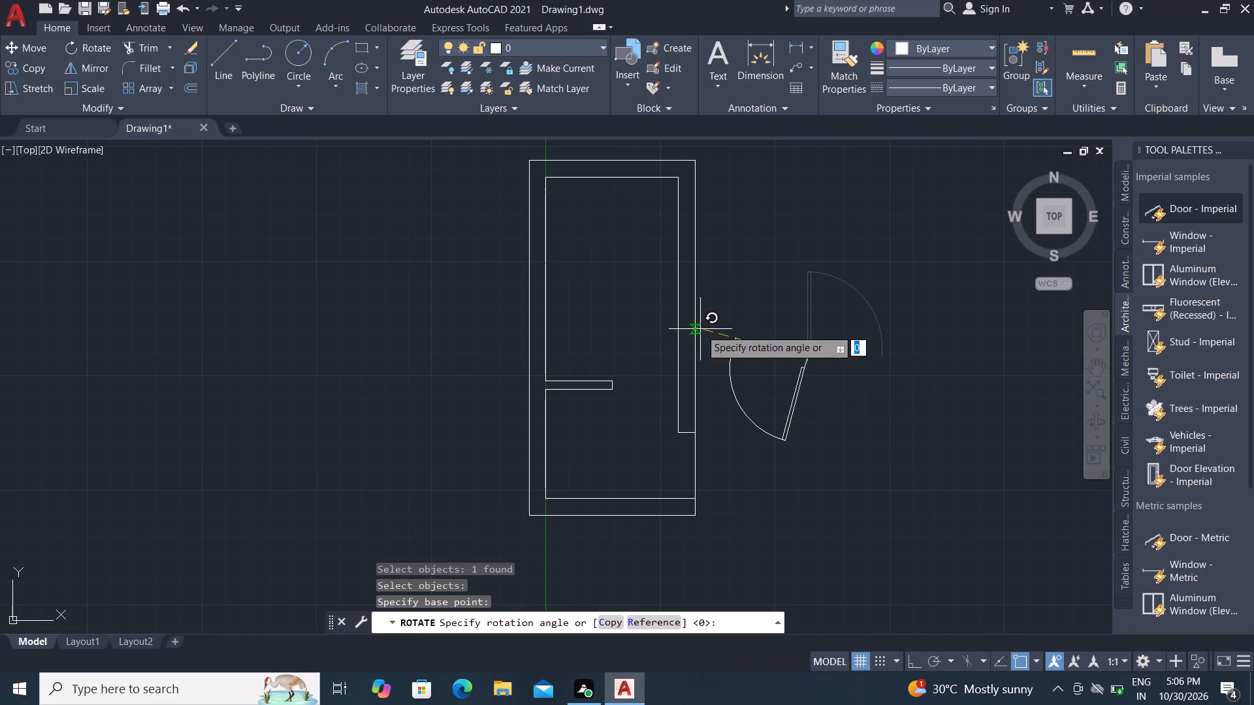
left_click(808, 234)
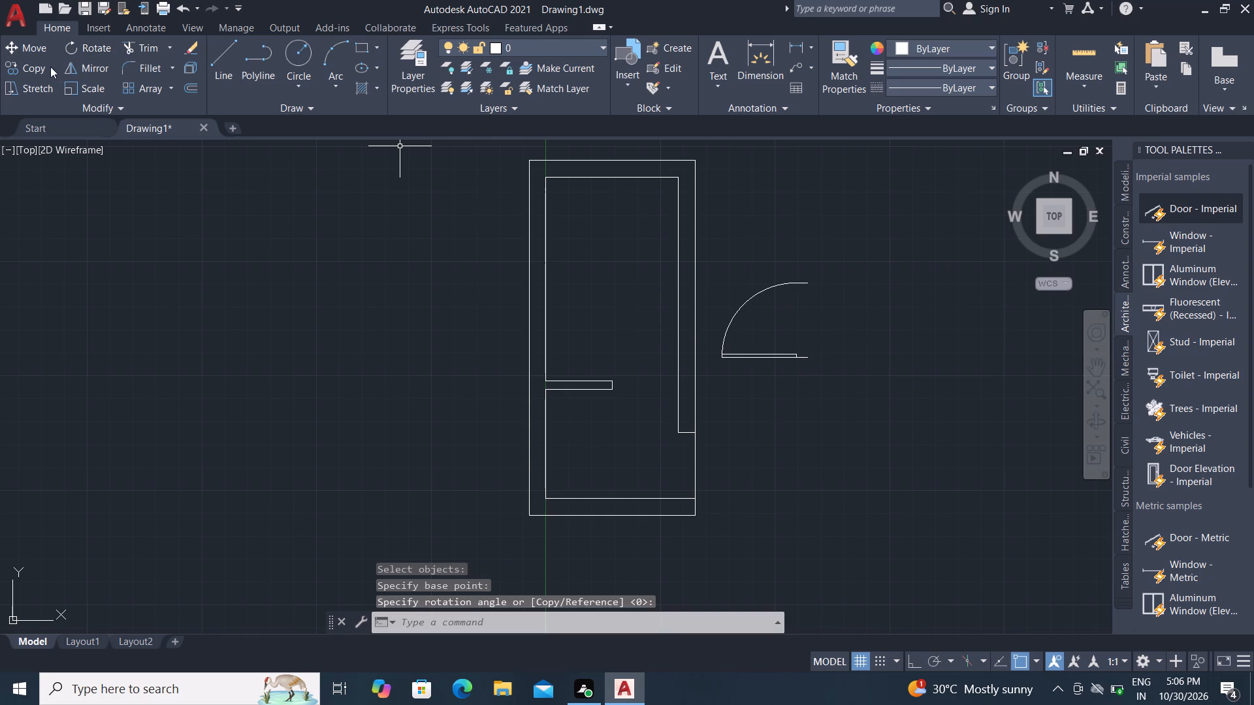
Move the door by its lower hinge-side corner to the outer end of the right wall opening's lower jamb line.
left_click(11, 44)
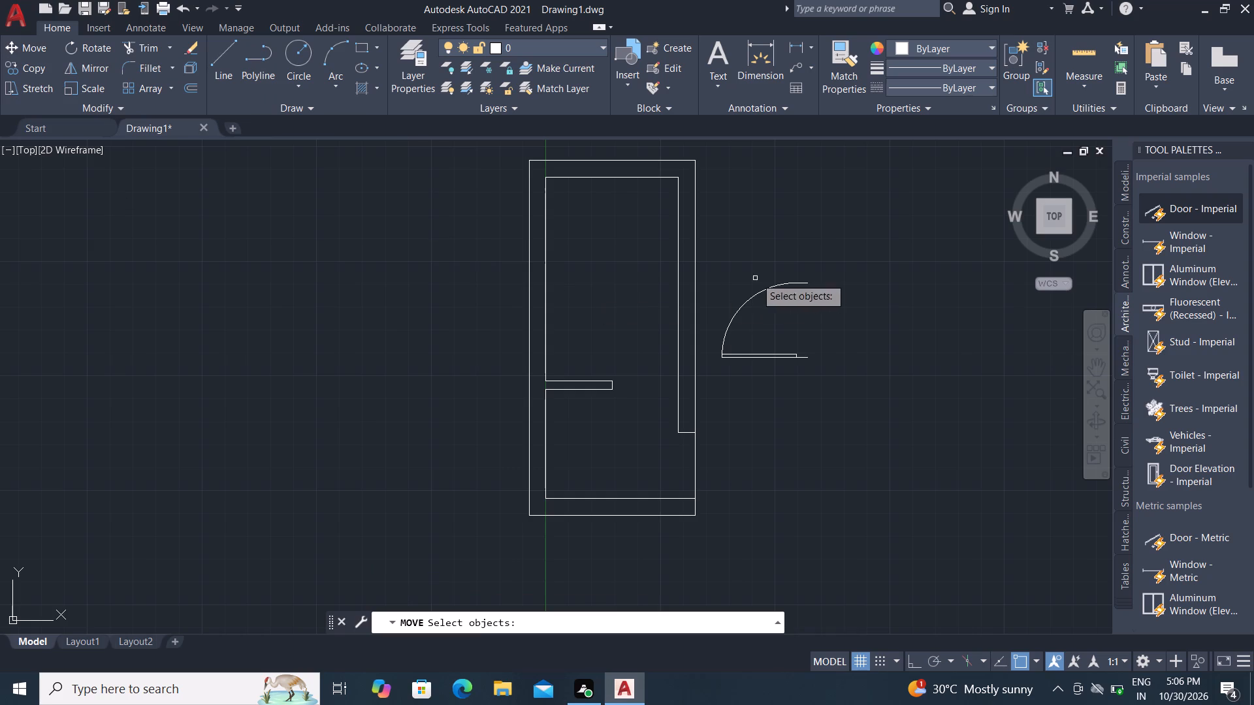
left_click(773, 352)
right_click(773, 351)
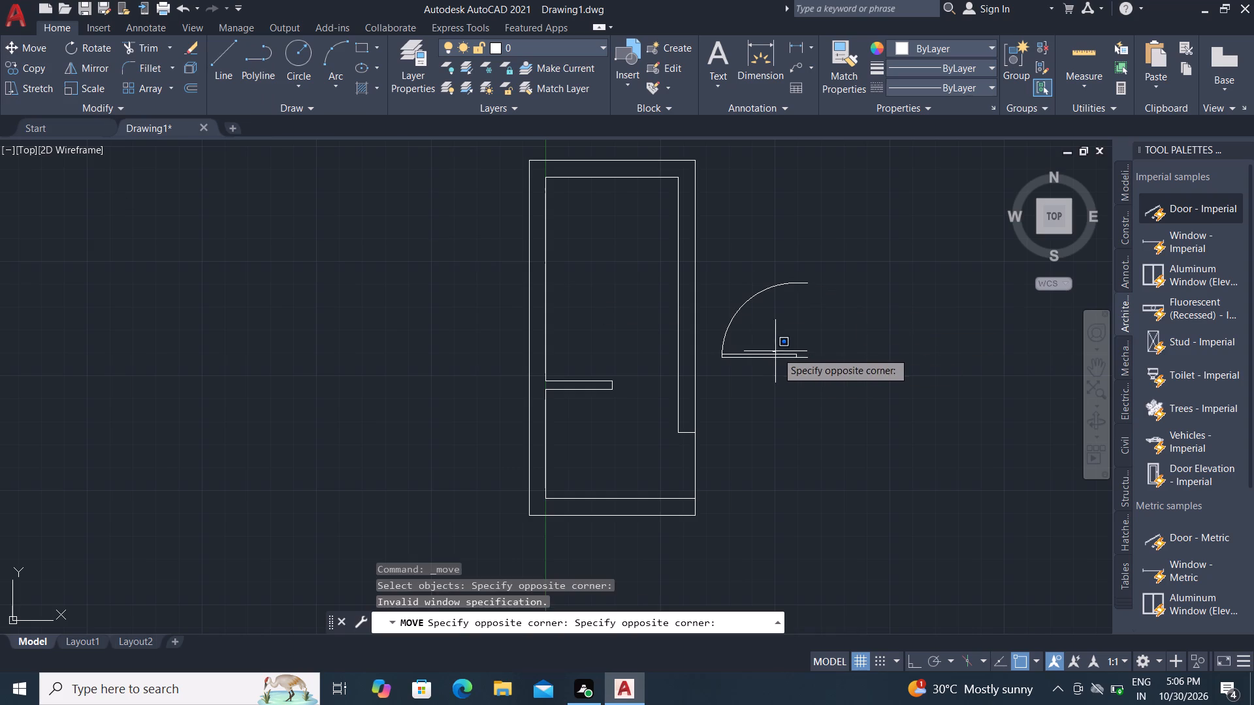
left_click(784, 356)
left_click(786, 357)
right_click(786, 357)
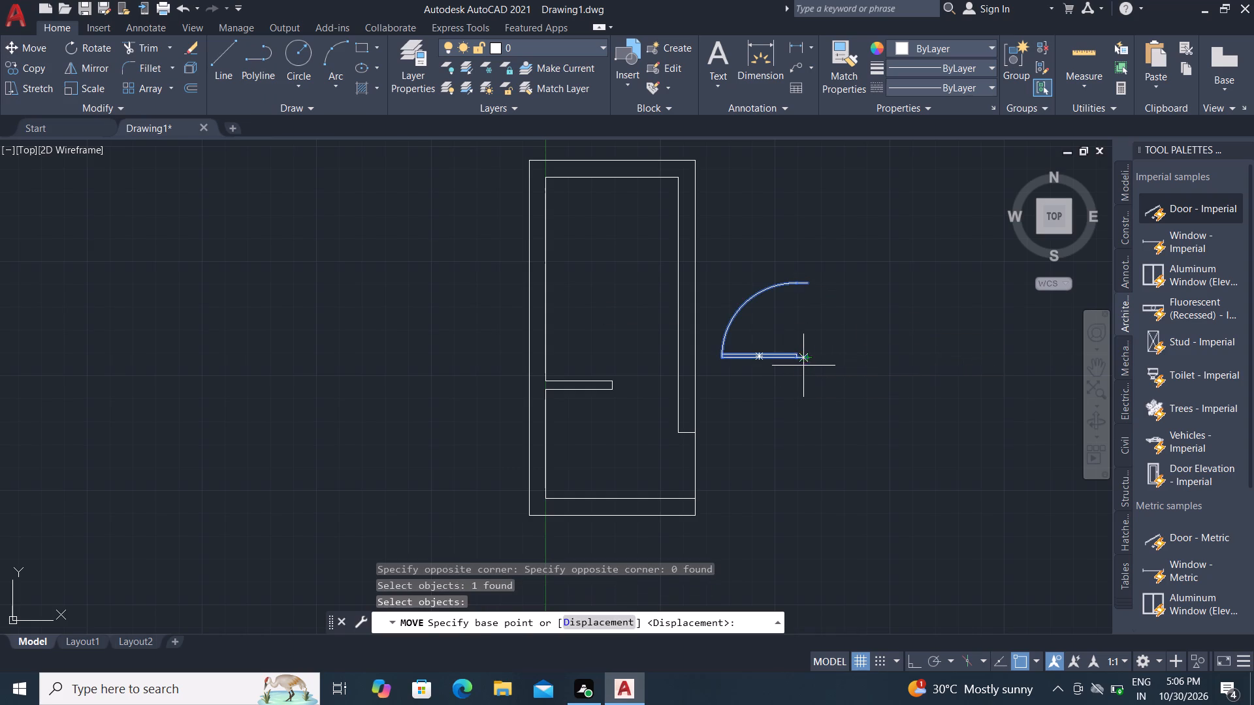
left_click(811, 358)
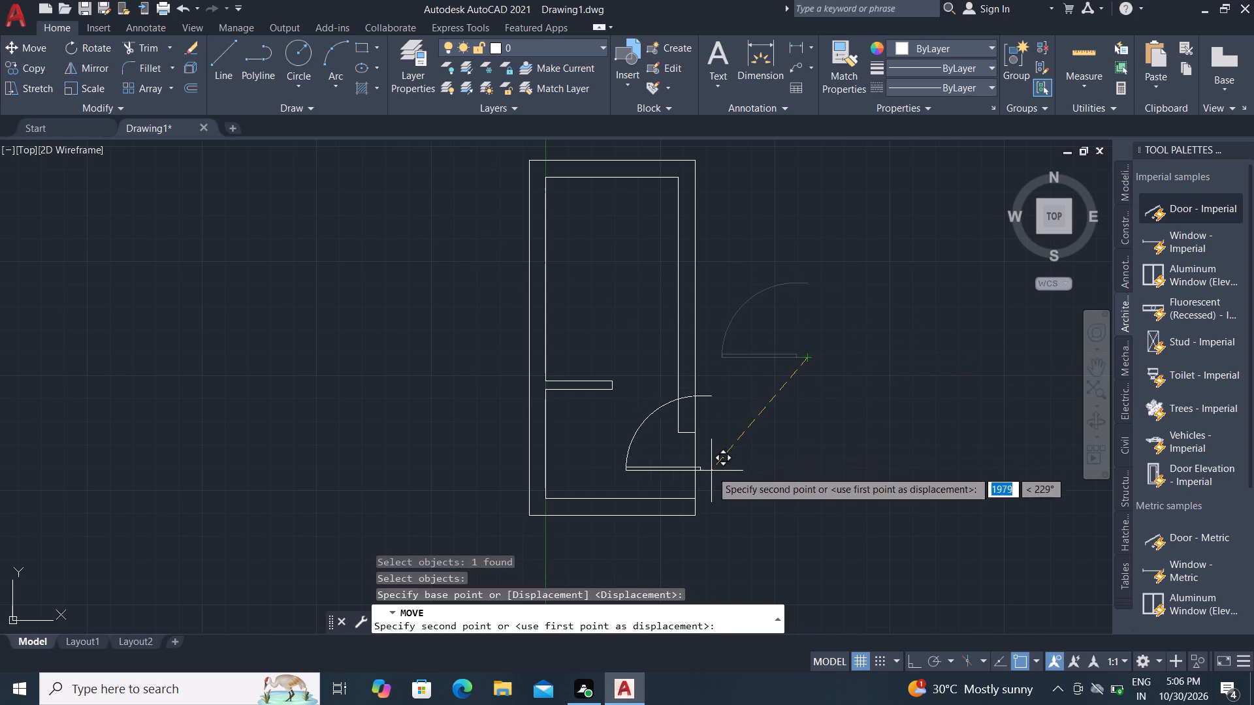
left_click(699, 495)
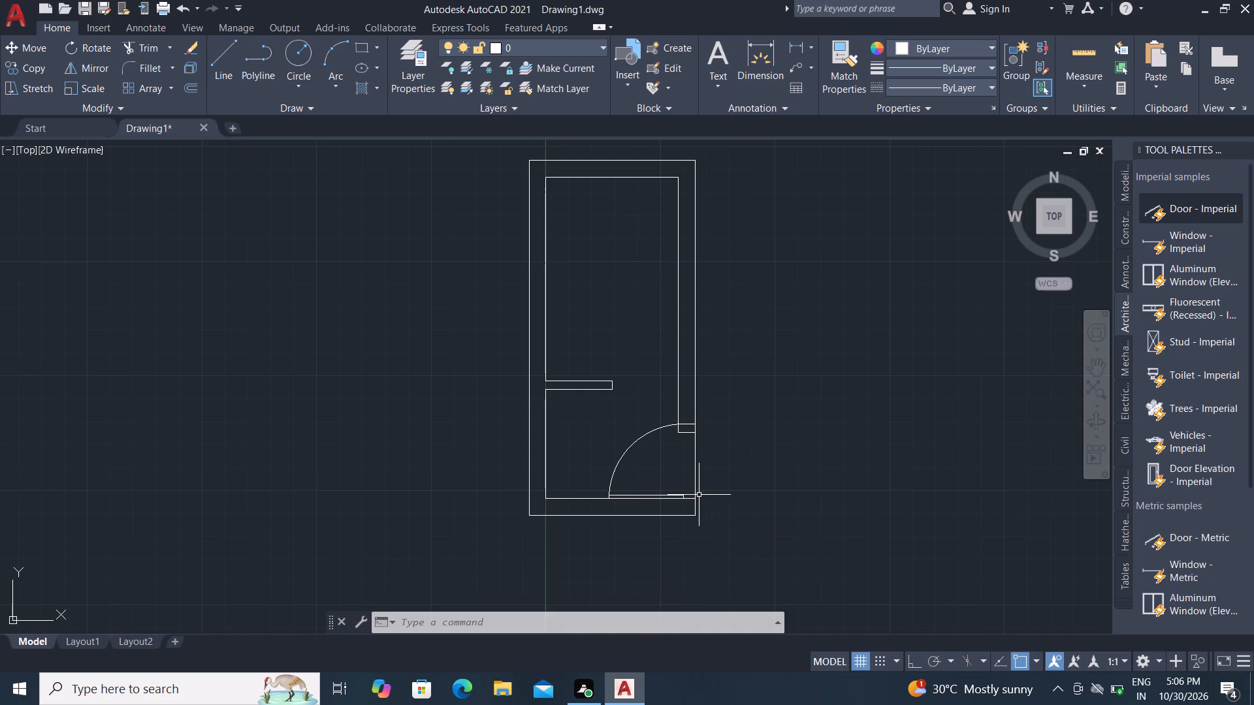
Scale the door down about its lower hinge-side corner so that its swing reaches the opening's upper jamb line.
scroll(701, 484, "up", 2)
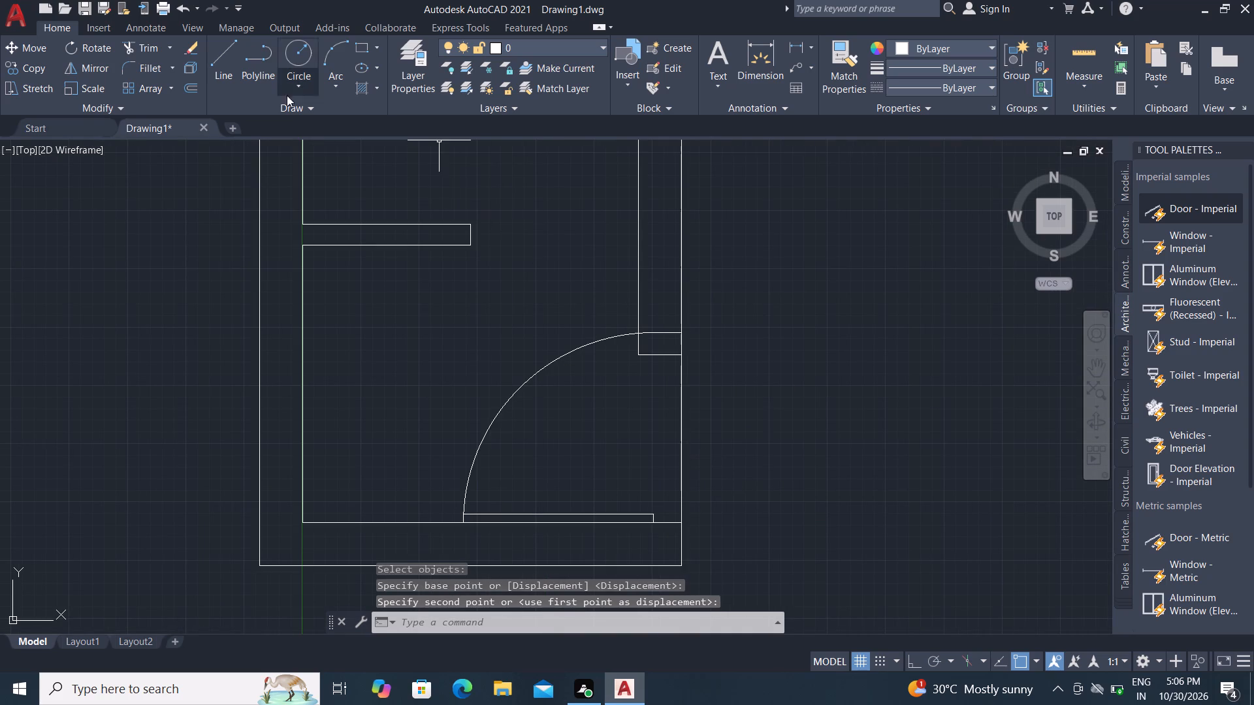
left_click(100, 82)
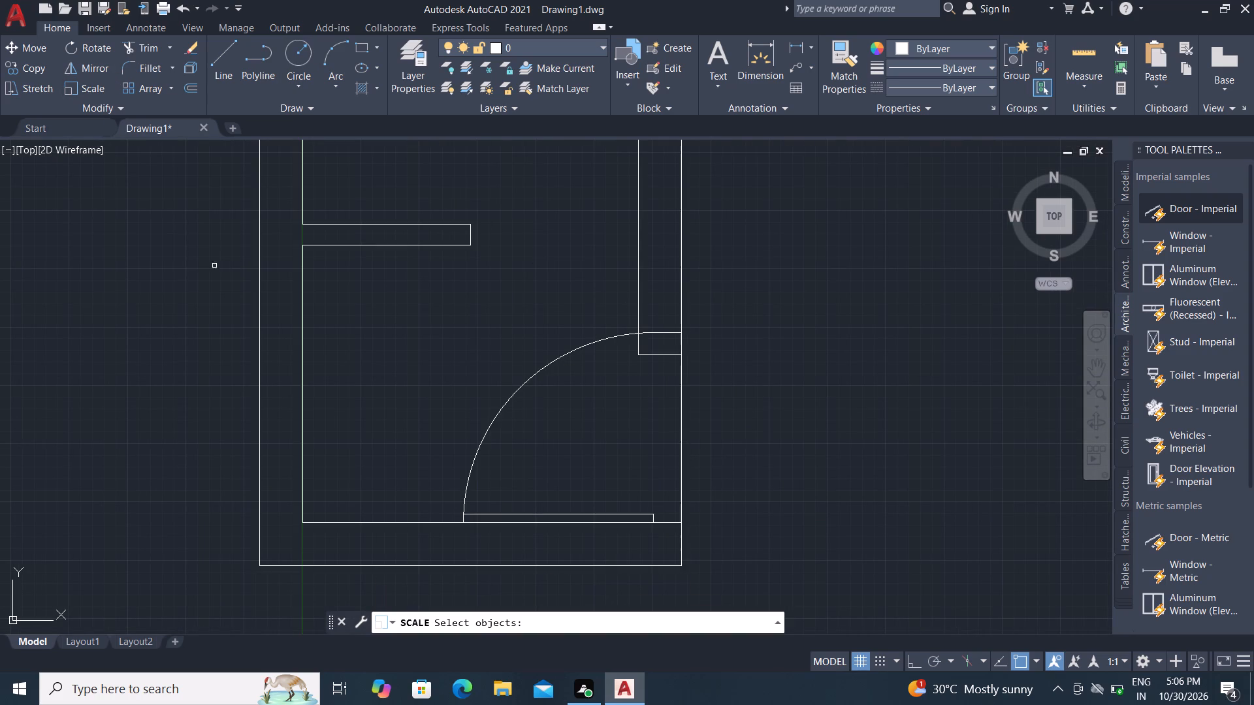
left_click(618, 520)
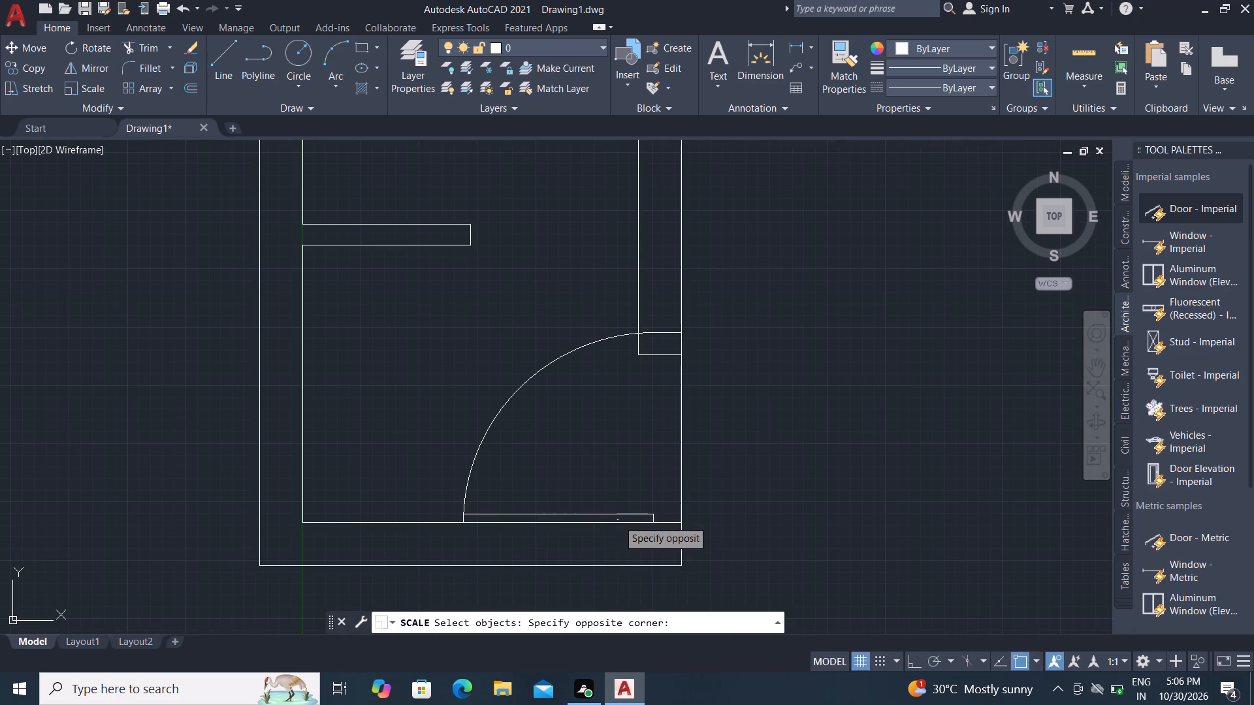
left_click(673, 533)
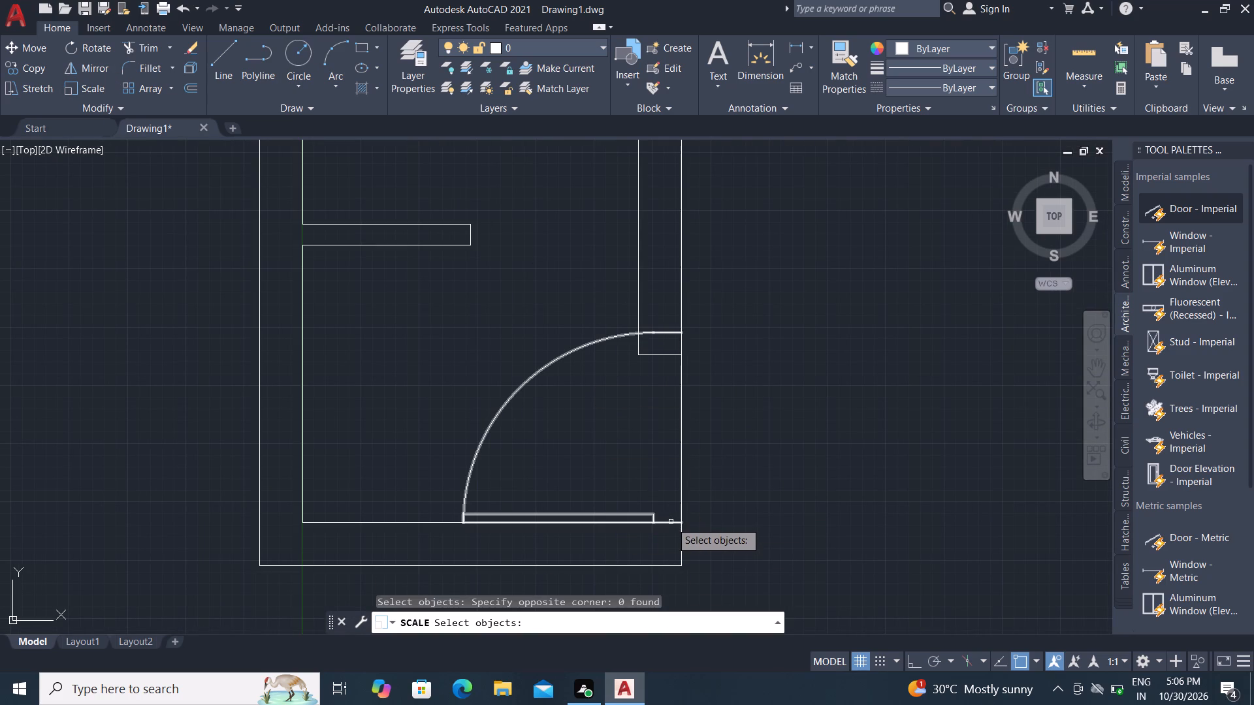
left_click(672, 524)
right_click(672, 524)
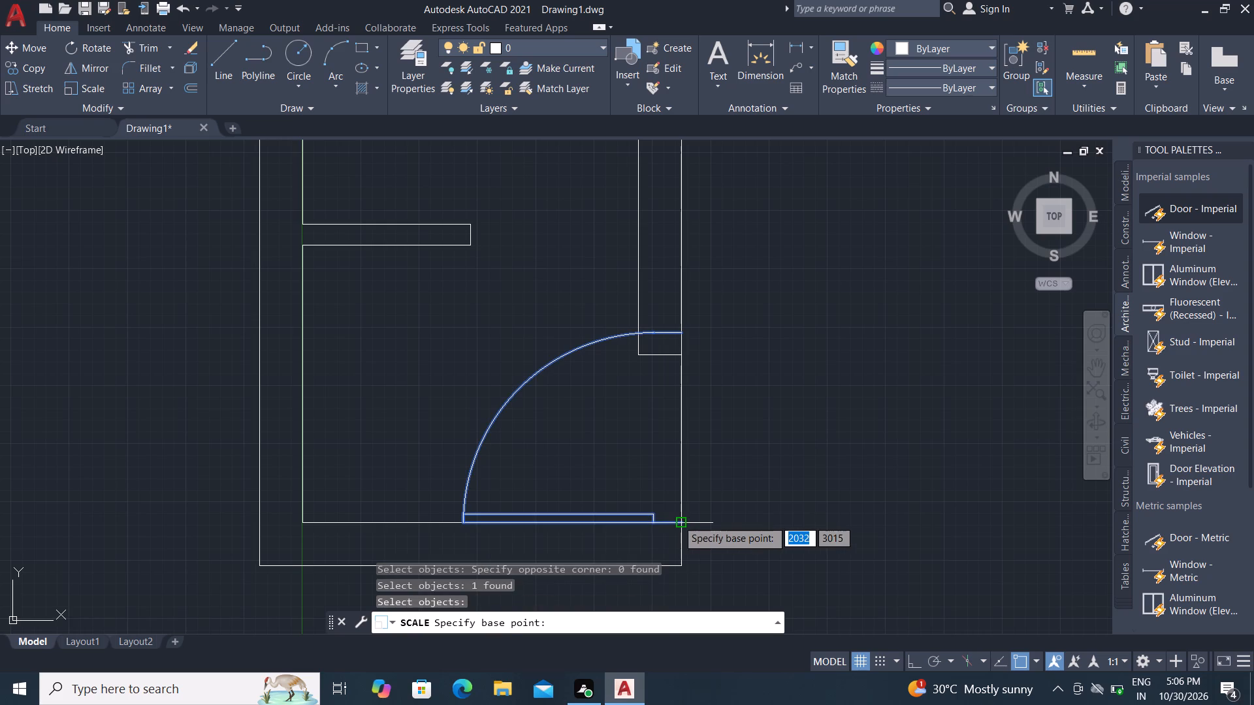
left_click(678, 521)
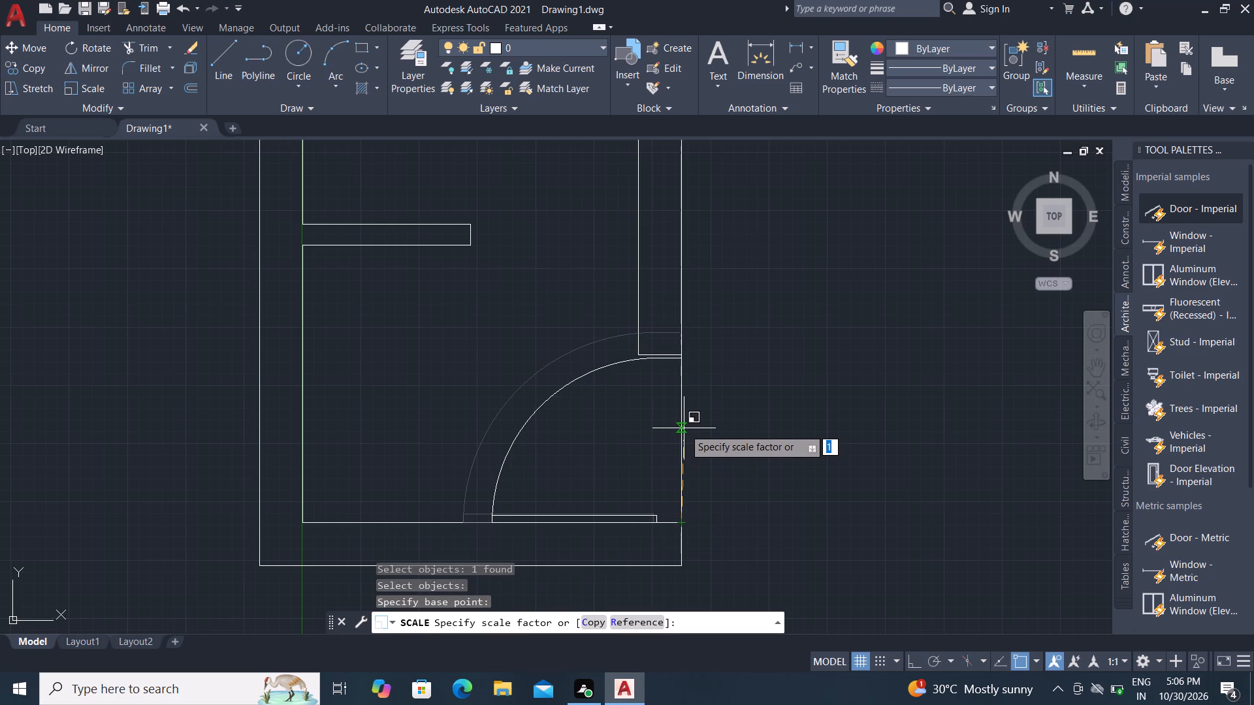
left_click(684, 426)
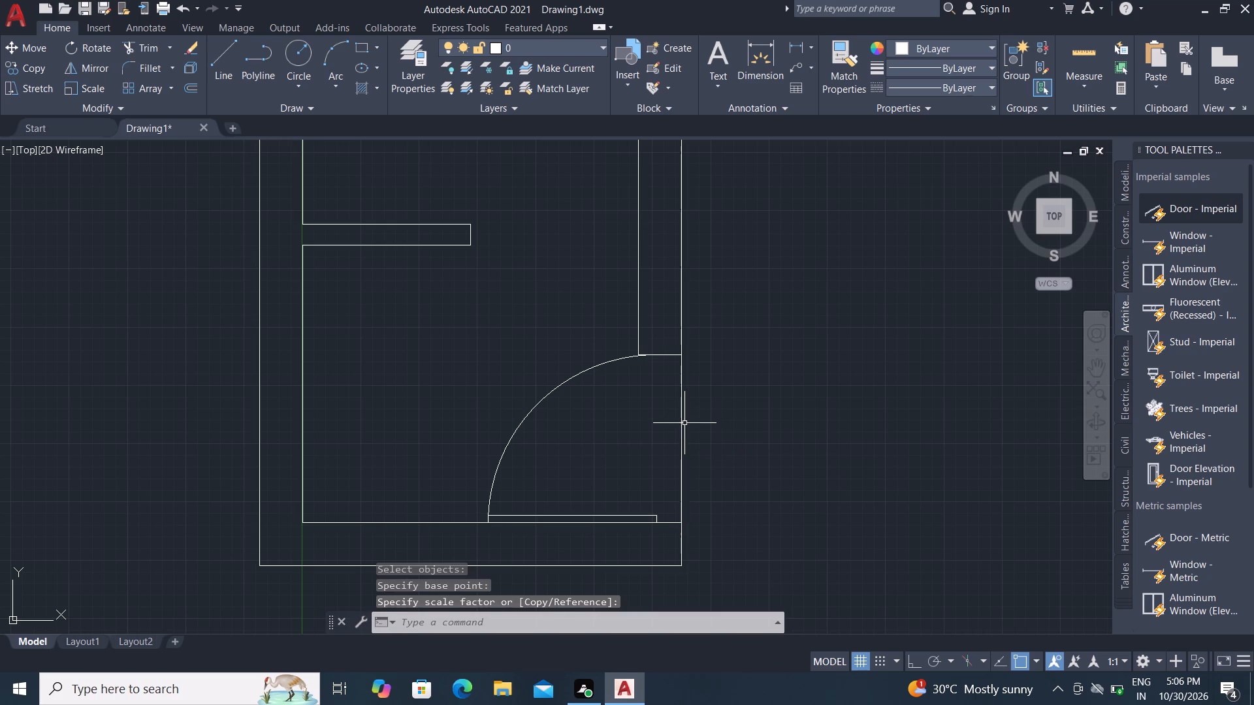
Examine how the scaled door's swing end meets the upper jamb line of the right wall opening.
scroll(683, 354, "up", 7)
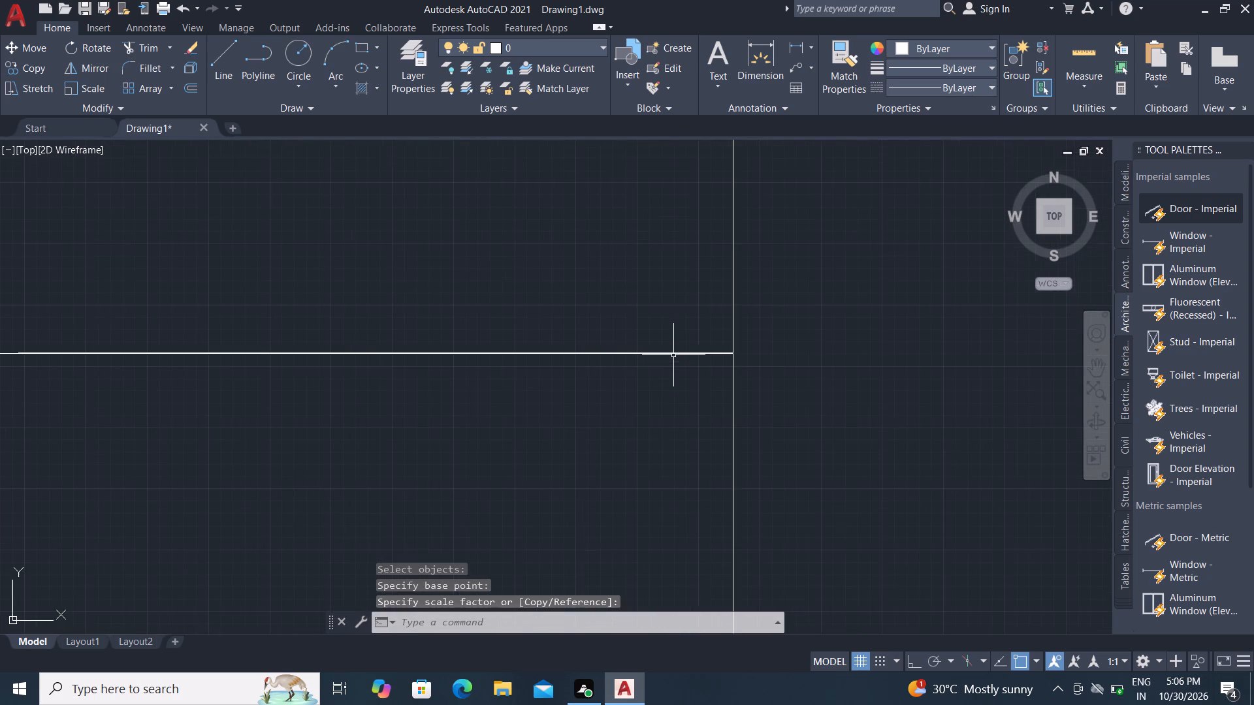
scroll(679, 365, "up", 1)
scroll(743, 355, "up", 3)
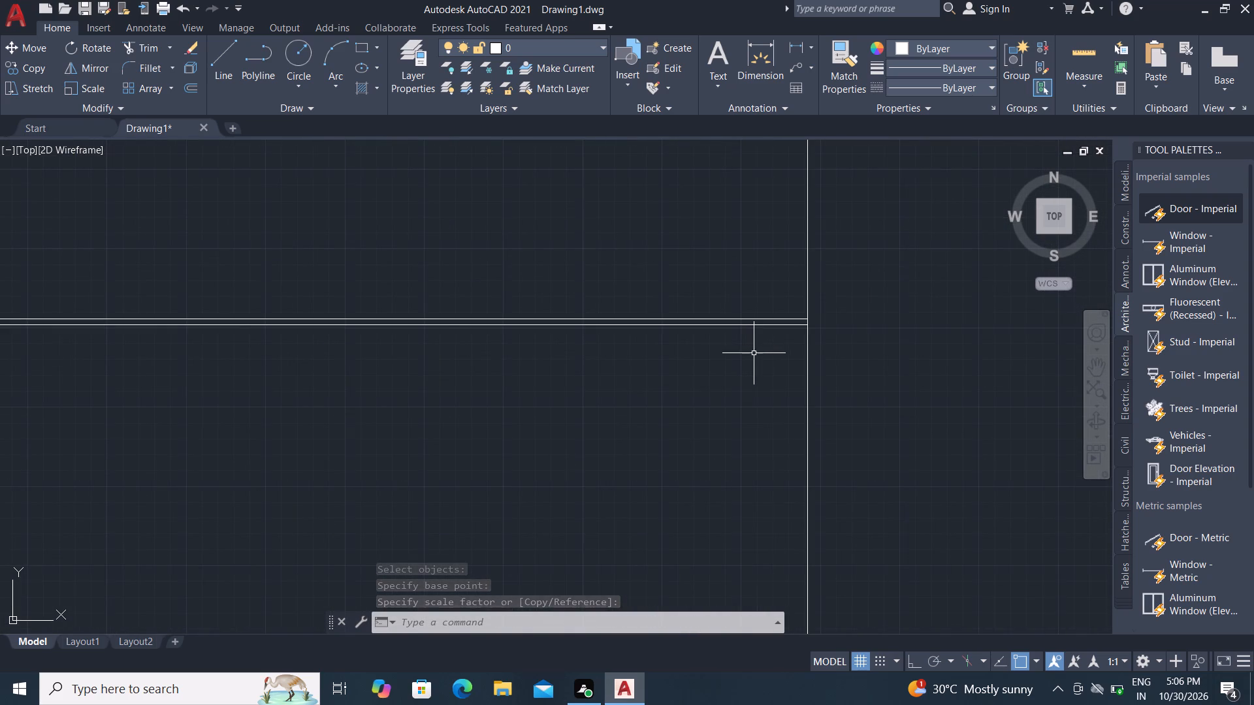
scroll(754, 353, "down", 7)
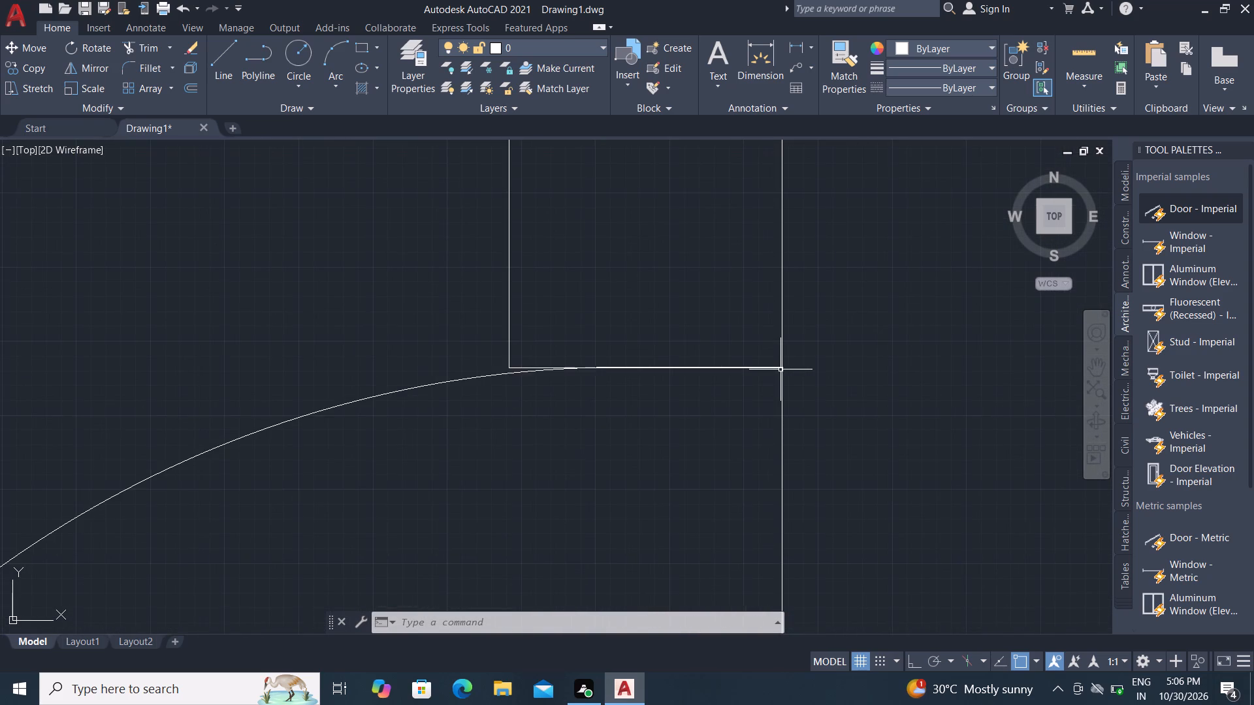
scroll(780, 369, "down", 5)
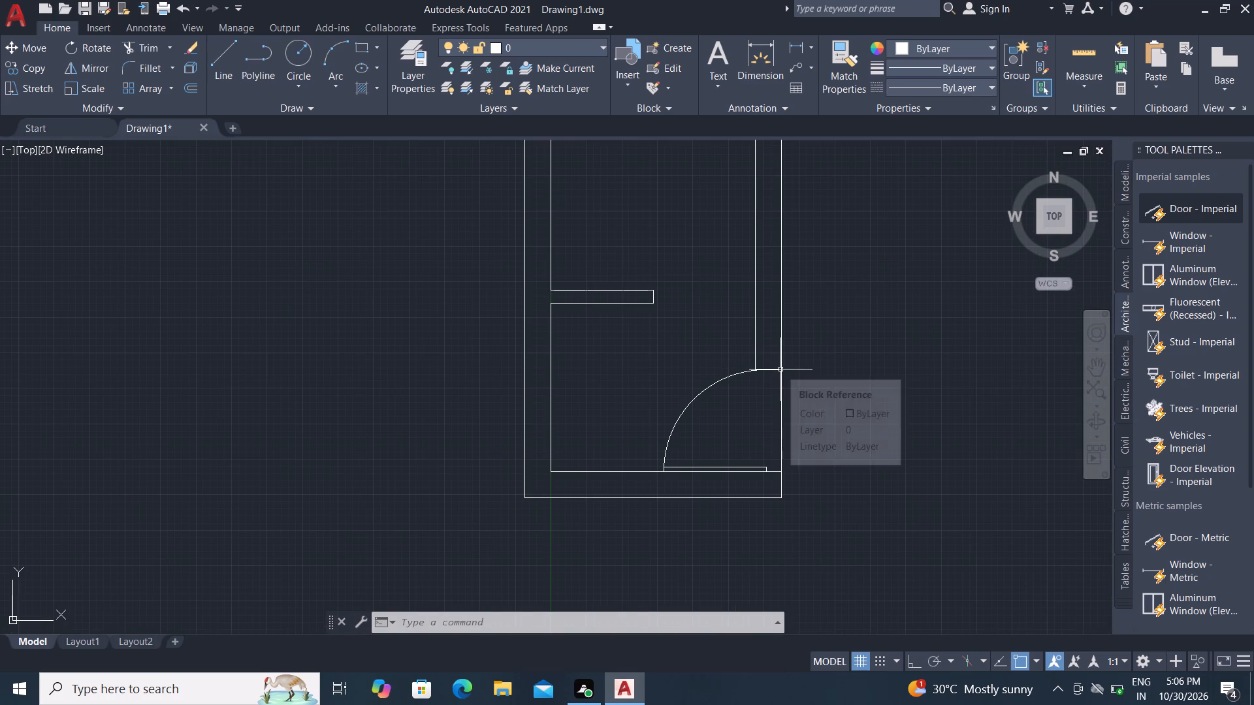
scroll(780, 369, "down", 1)
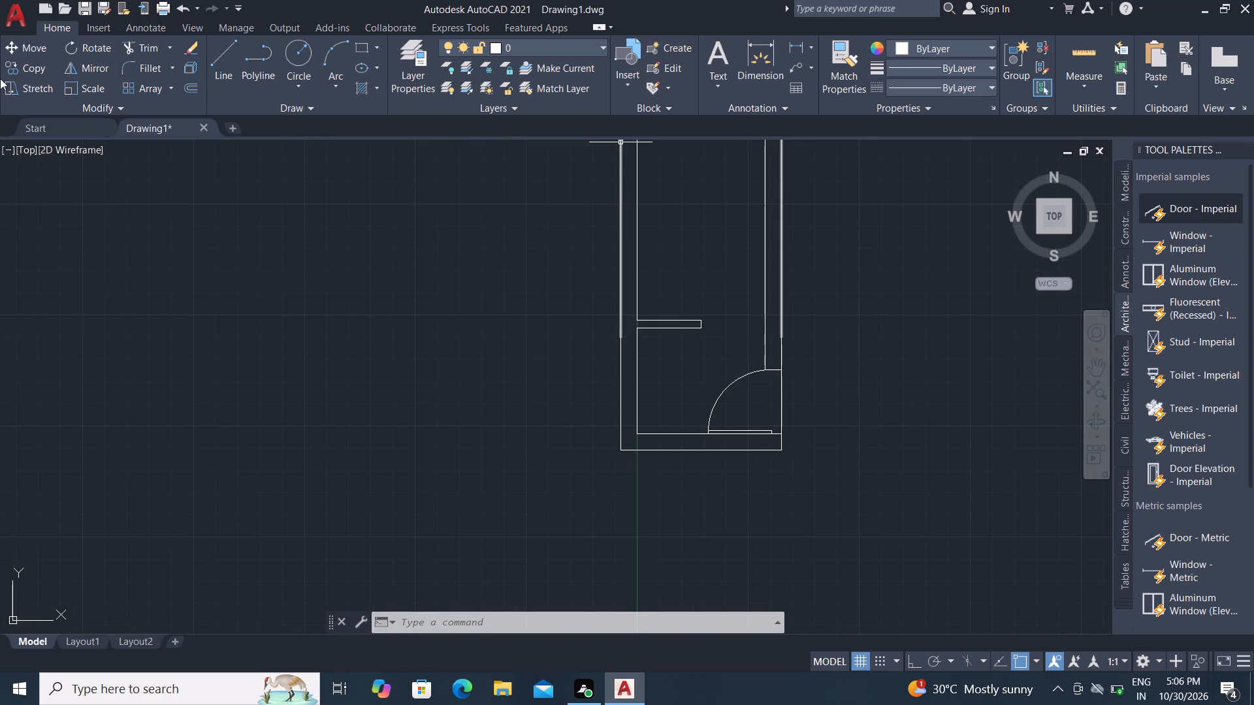
Copy the fitted door once into the empty area right of the plan.
left_click(37, 63)
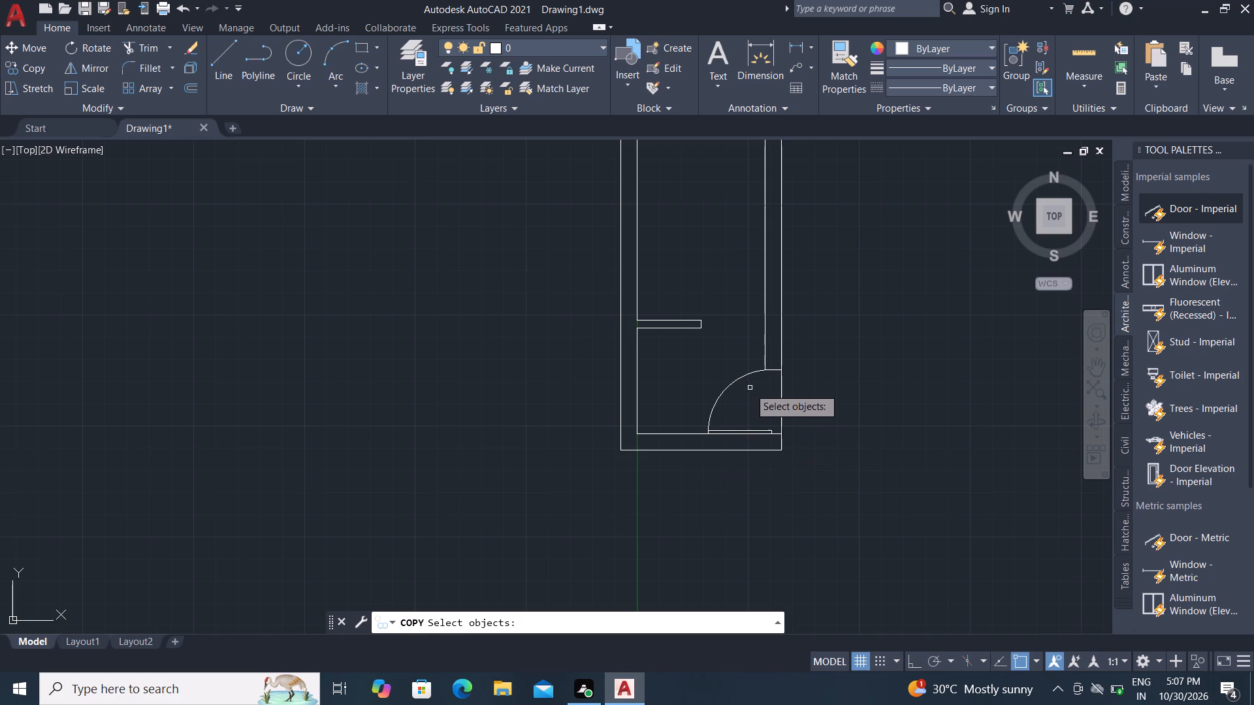
left_click(739, 380)
right_click(739, 377)
left_click(739, 377)
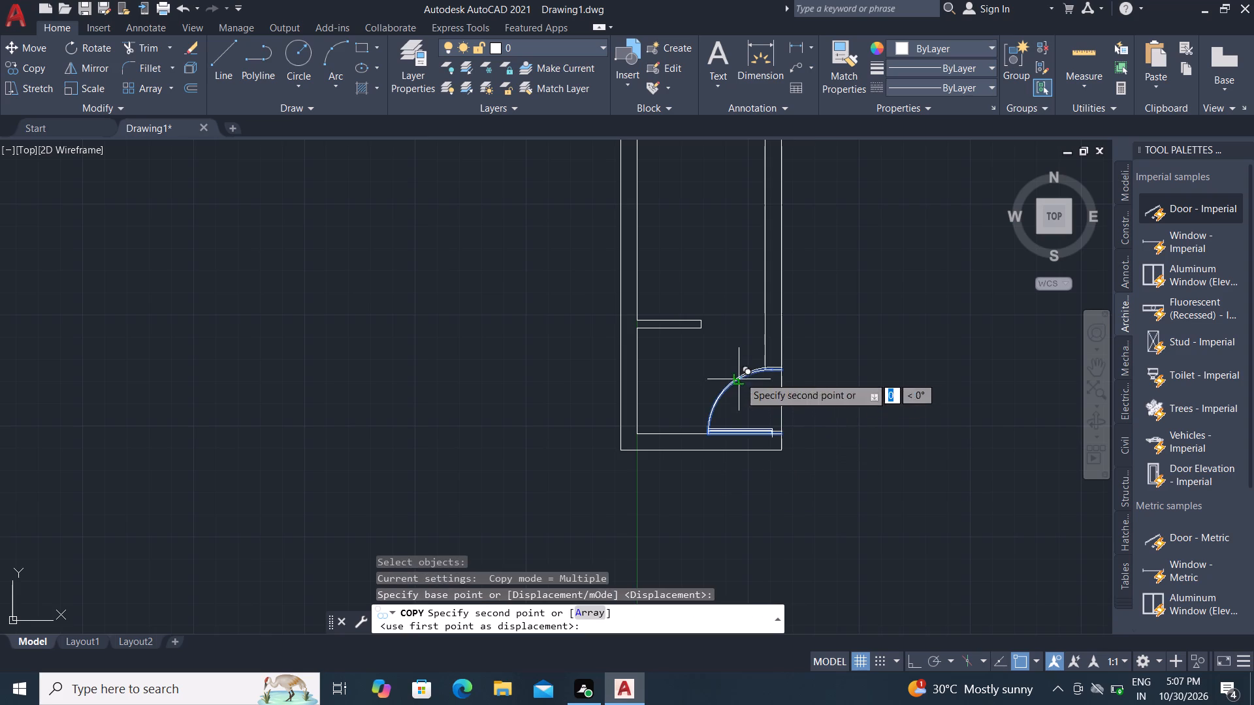
scroll(570, 416, "down", 3)
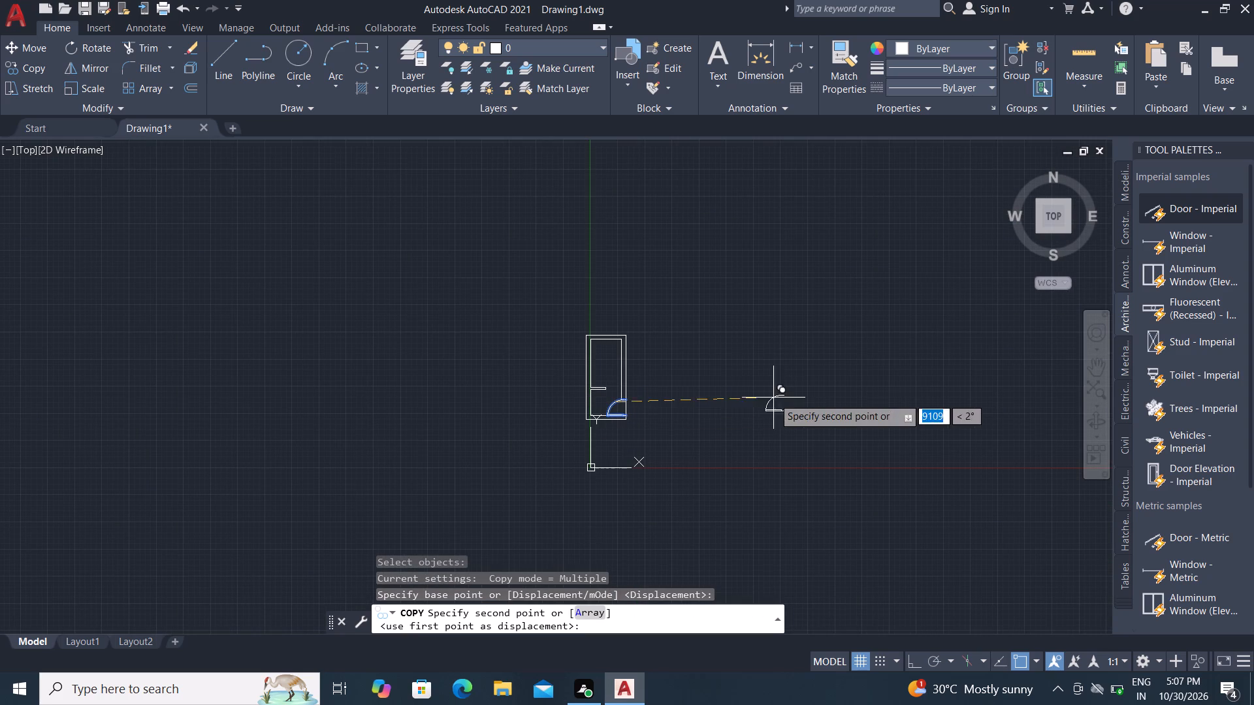
left_click(680, 381)
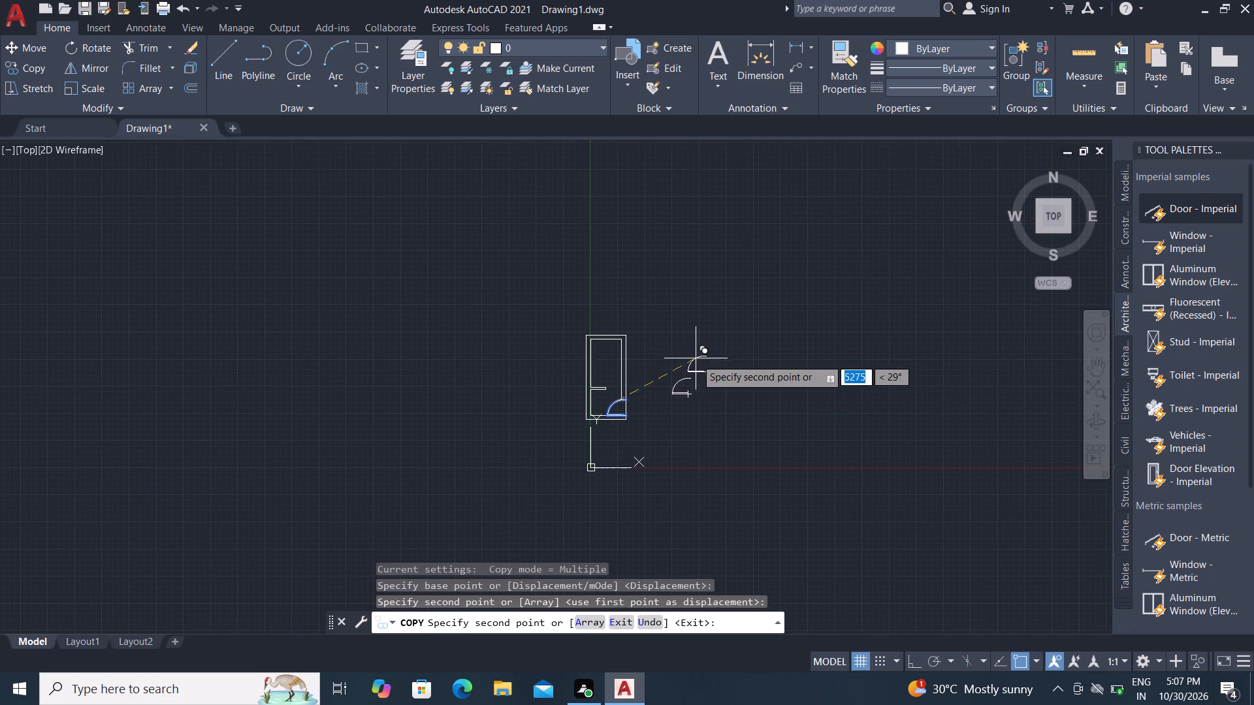
scroll(696, 358, "up", 2)
key("Escape")
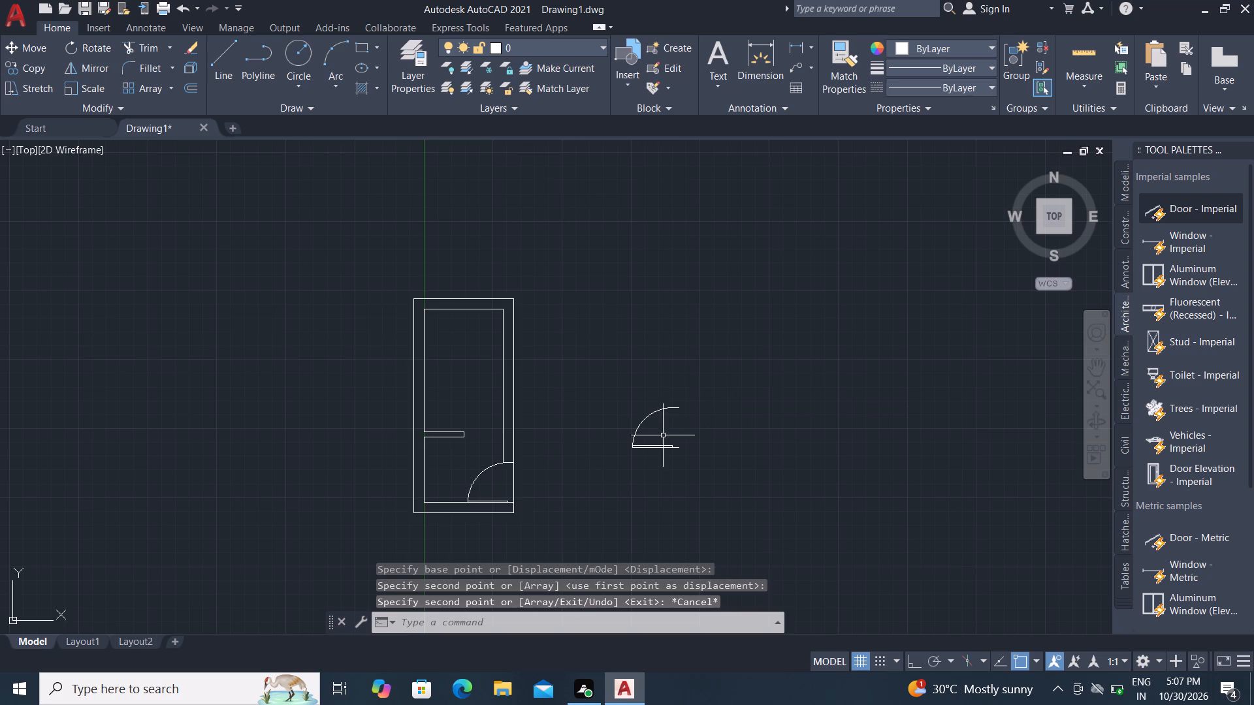
Rotate the copied door 270° about the lower hinge-side corner, with Ortho on.
scroll(644, 469, "up", 2)
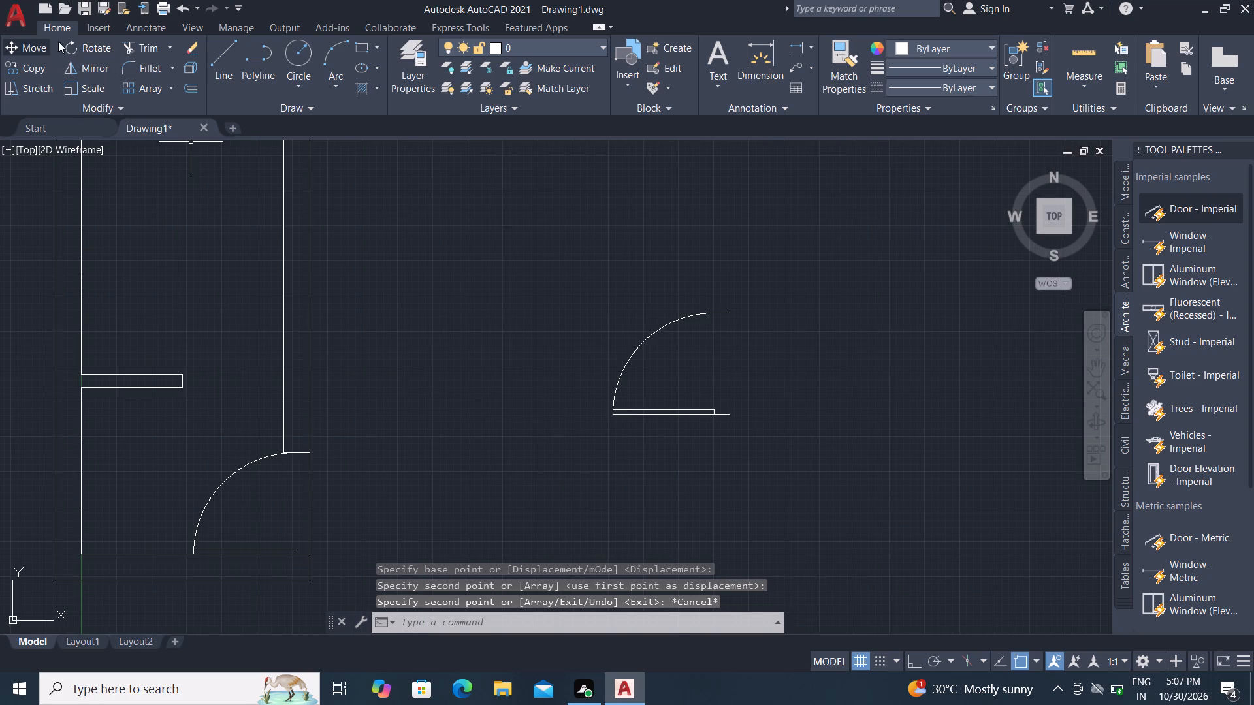
left_click(80, 46)
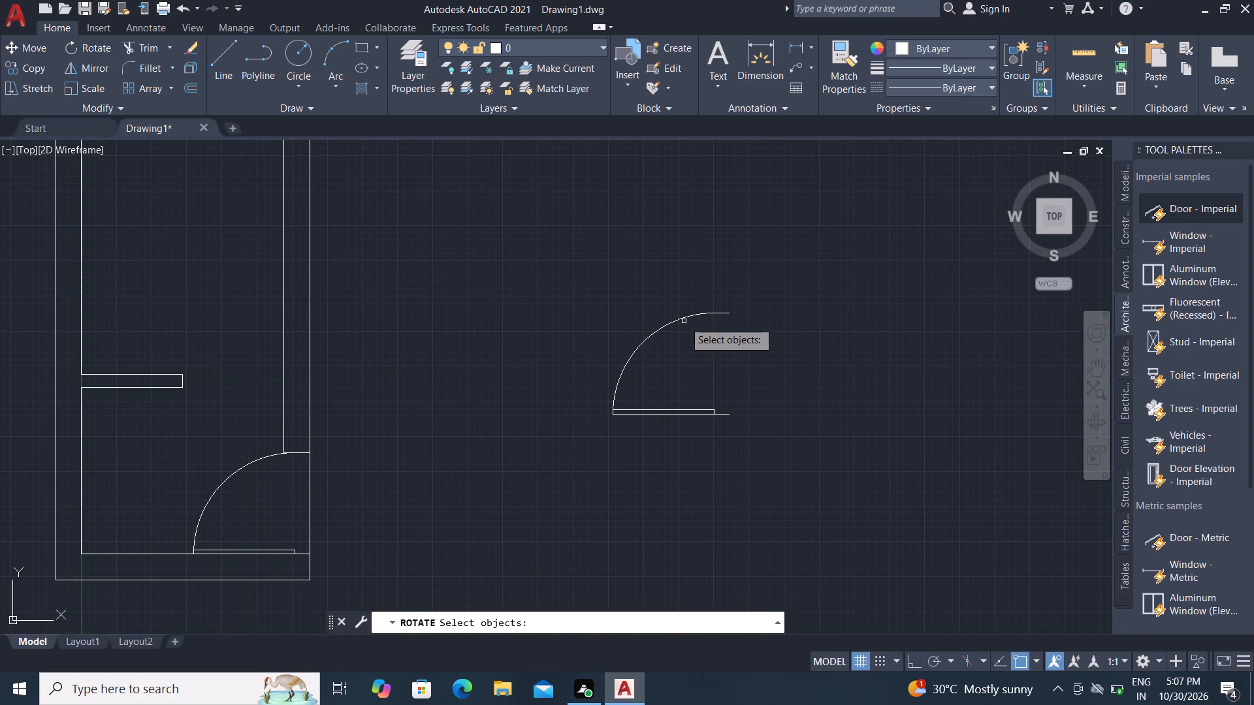
left_click(676, 321)
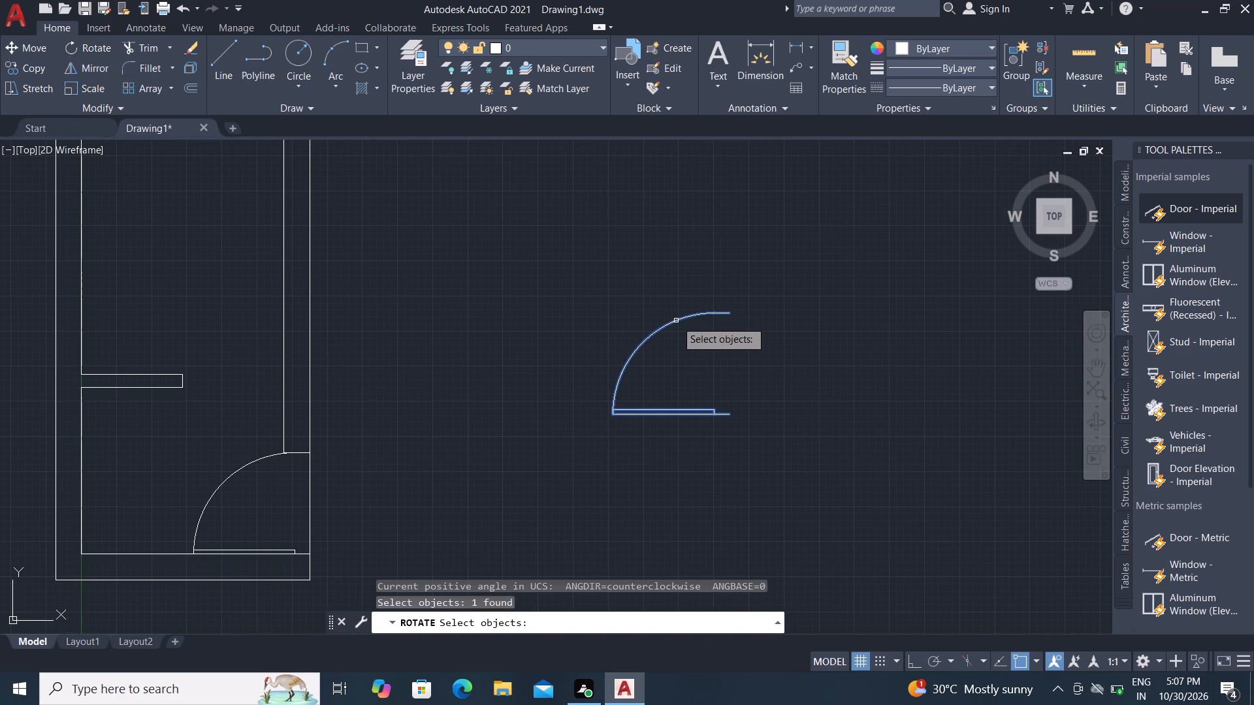
right_click(676, 321)
left_click(733, 410)
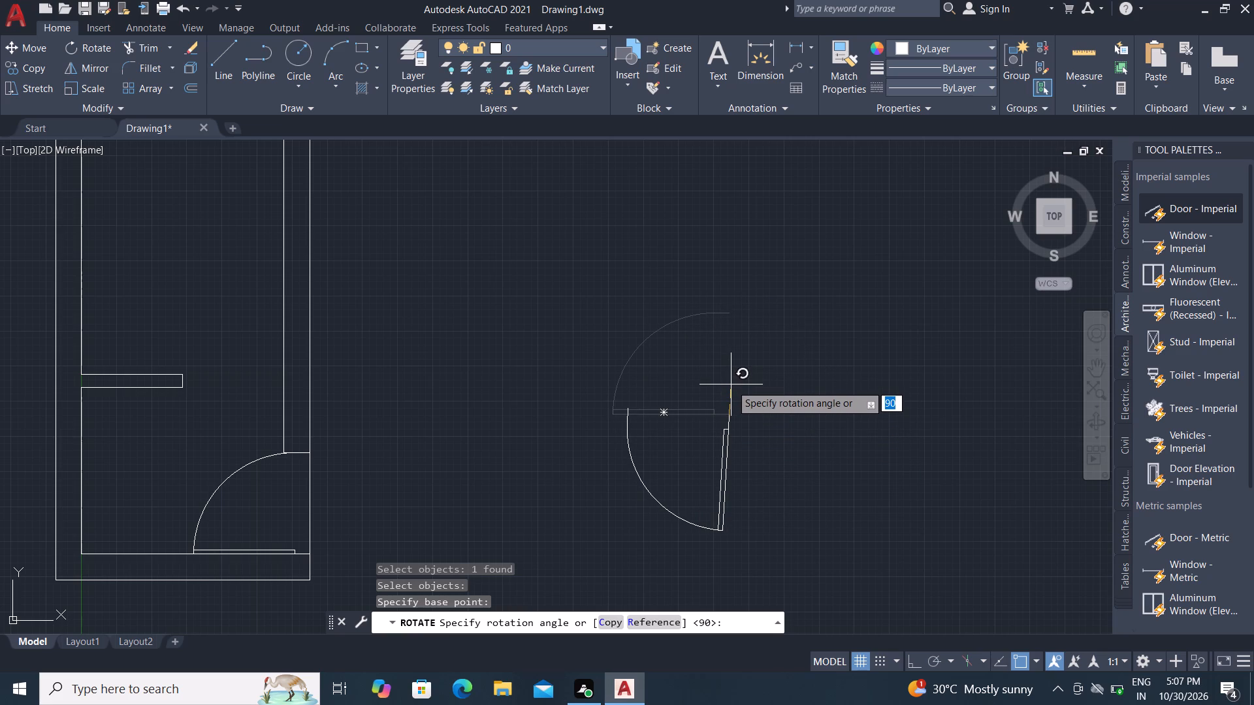
key("F8")
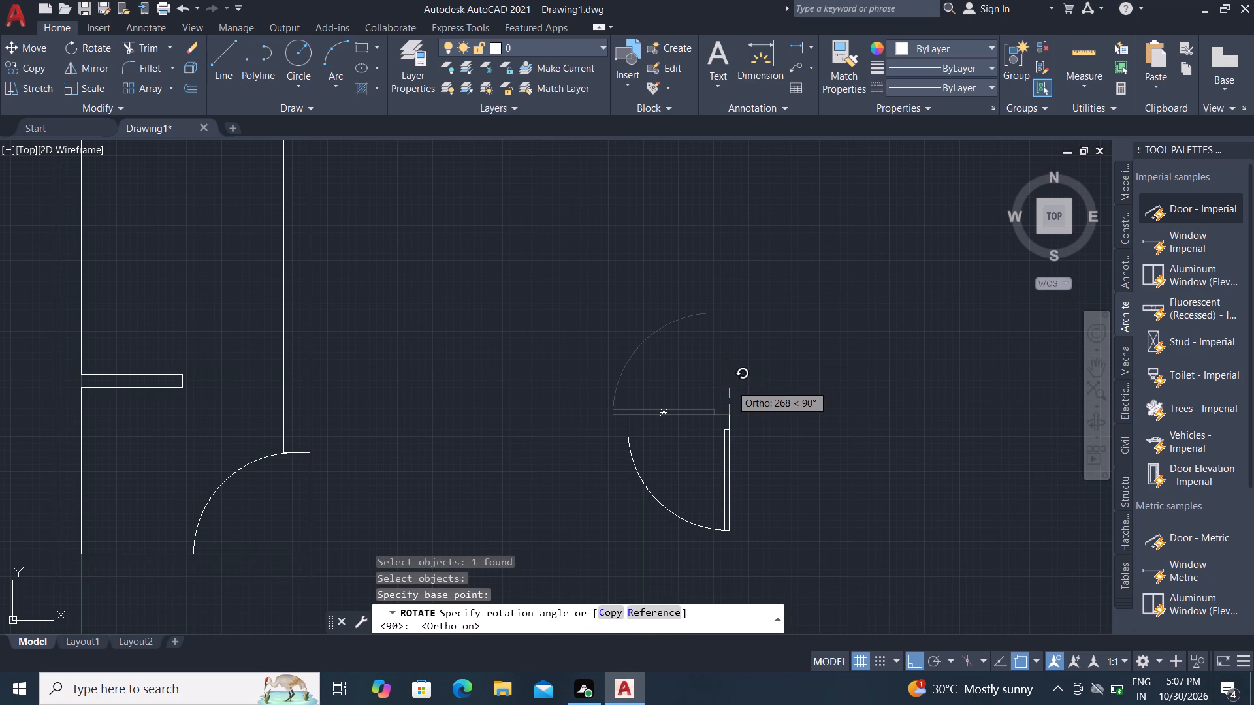
left_click(766, 480)
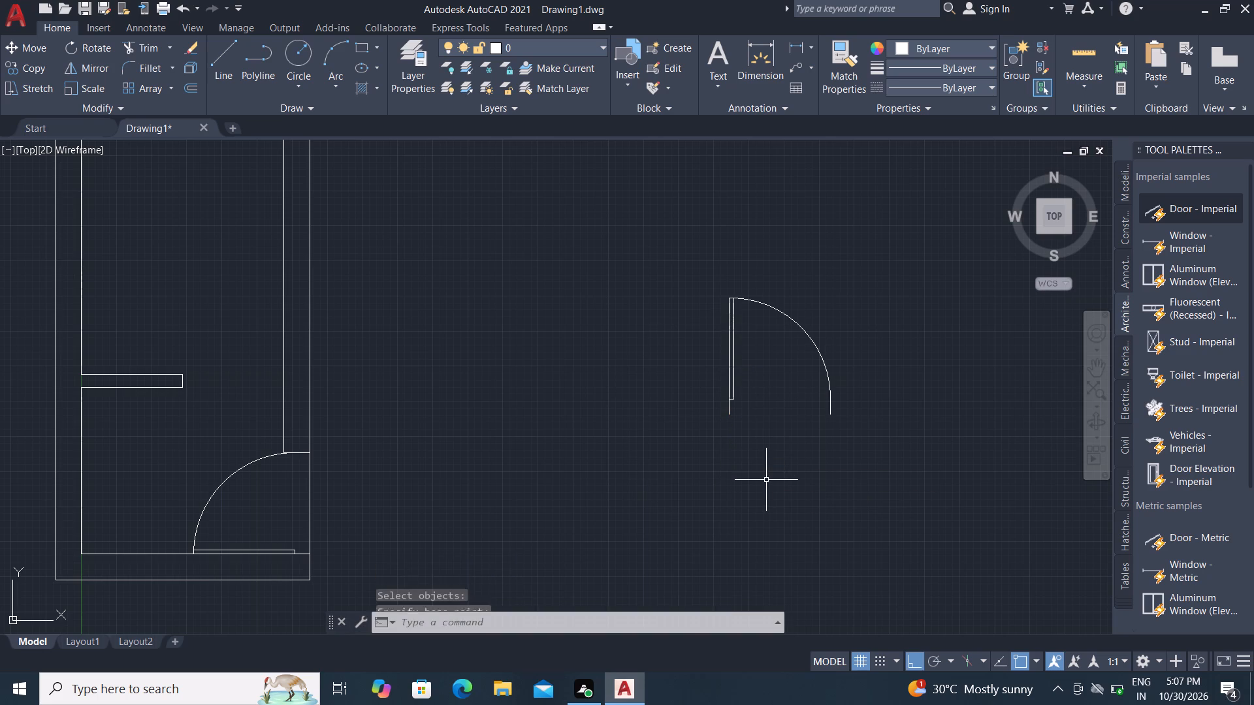
Mirror the rotated door about the vertical line through its hinge-side edge, keeping the source door.
left_click(67, 70)
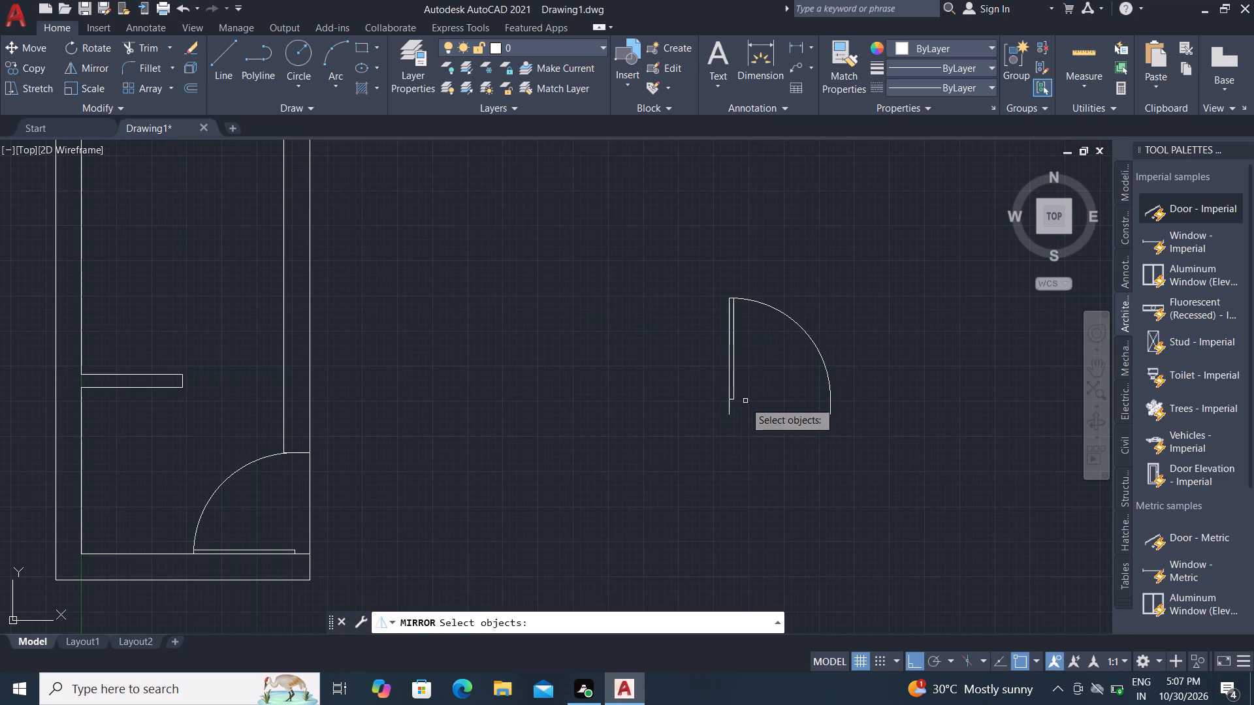
left_click(730, 409)
right_click(730, 409)
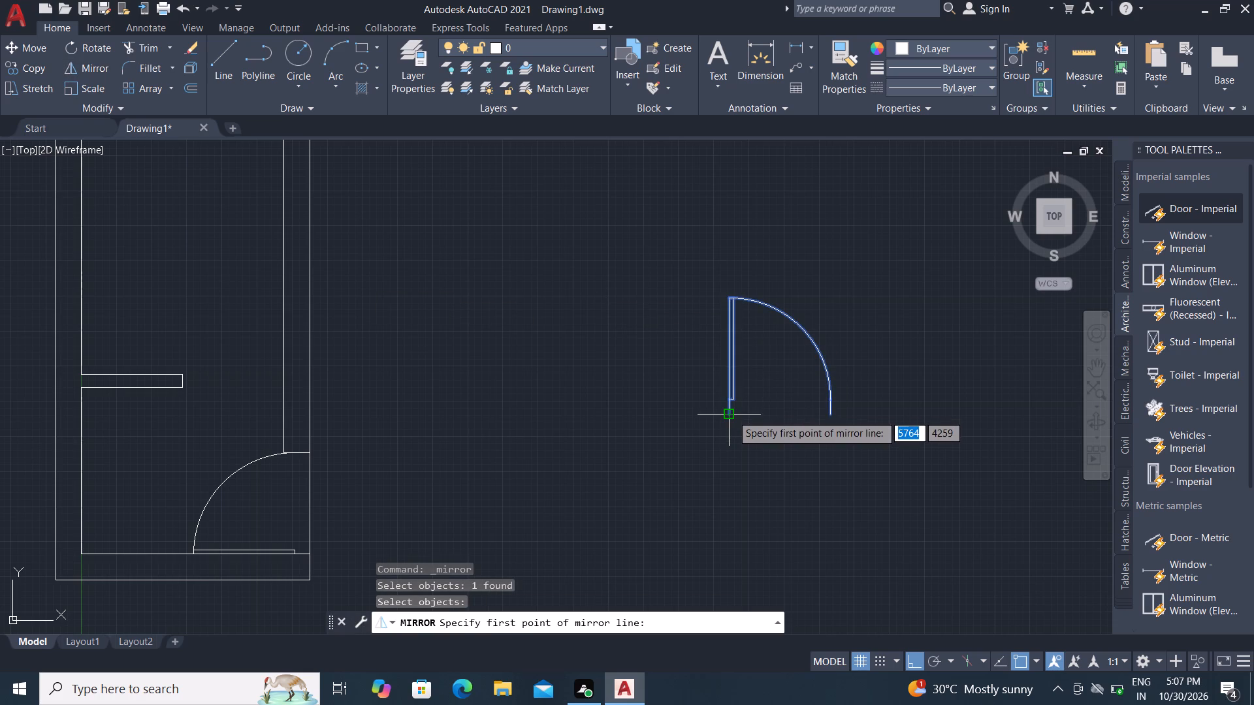
left_click(731, 415)
left_click(737, 256)
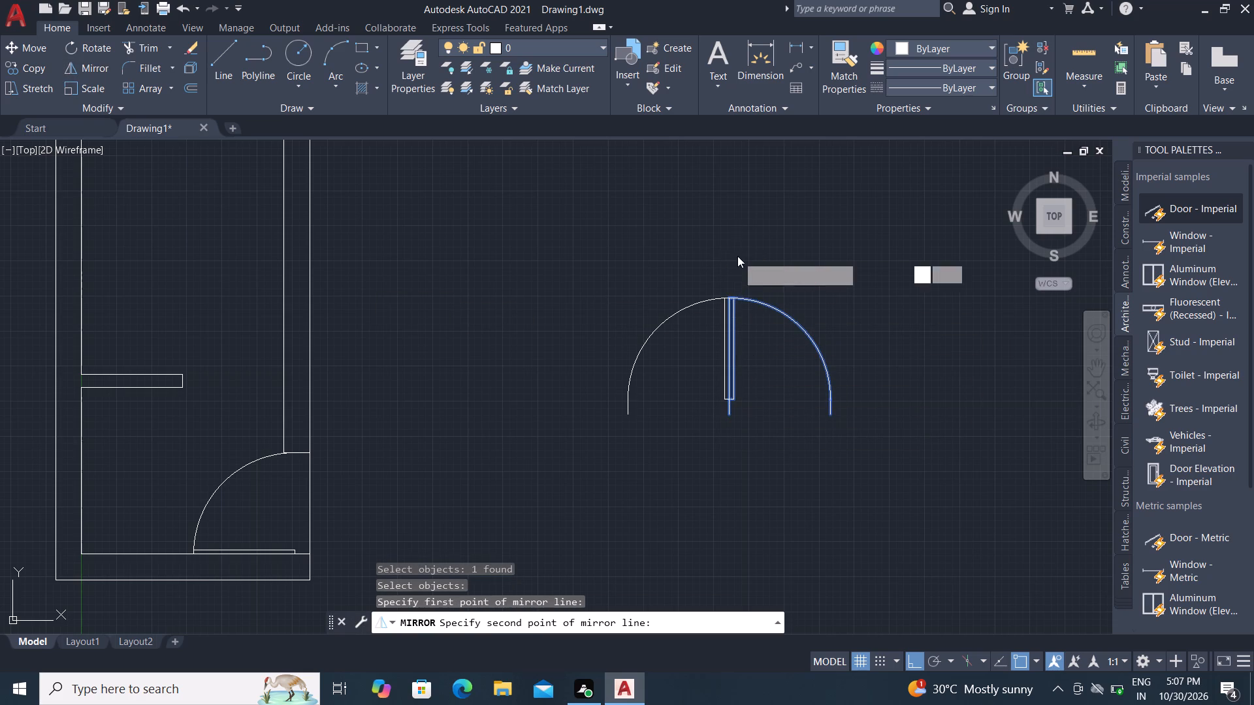
left_click_drag(756, 315, 737, 256)
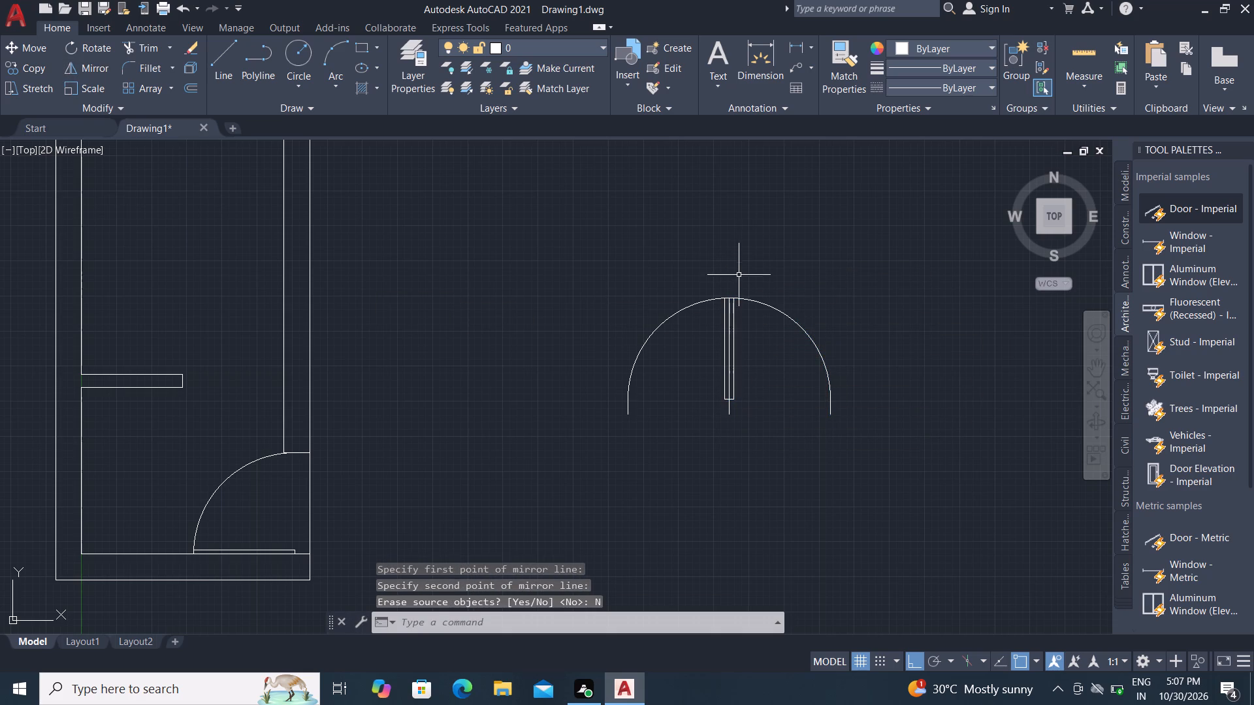
Move the mirrored door by its lower hinge-side corner to the right wall's inner face, level with the partition's lower line, with Ortho off.
left_click(722, 299)
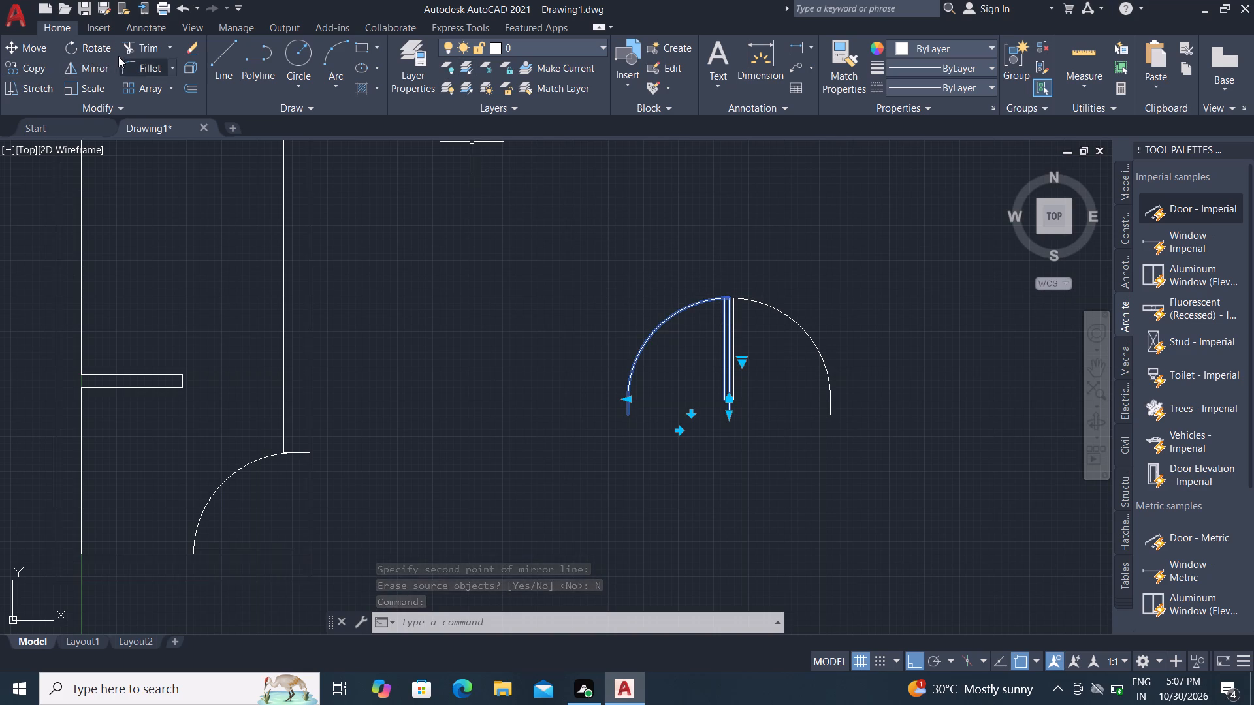
left_click(10, 48)
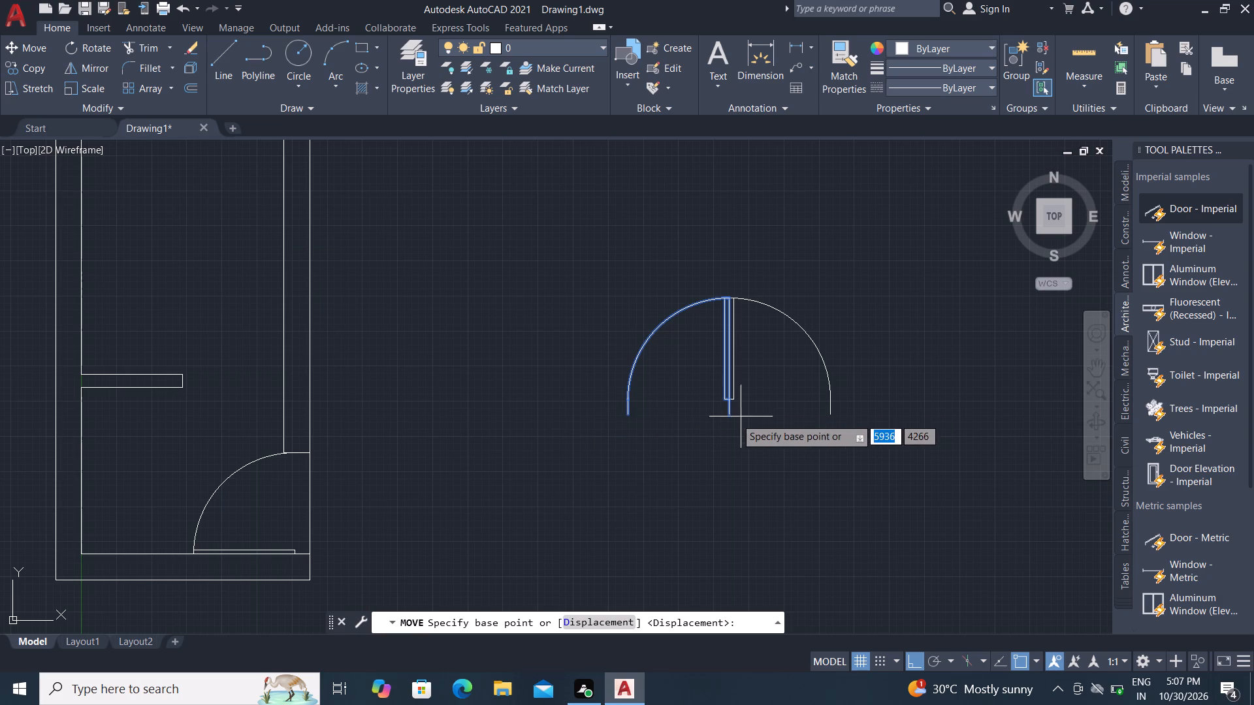
left_click(730, 417)
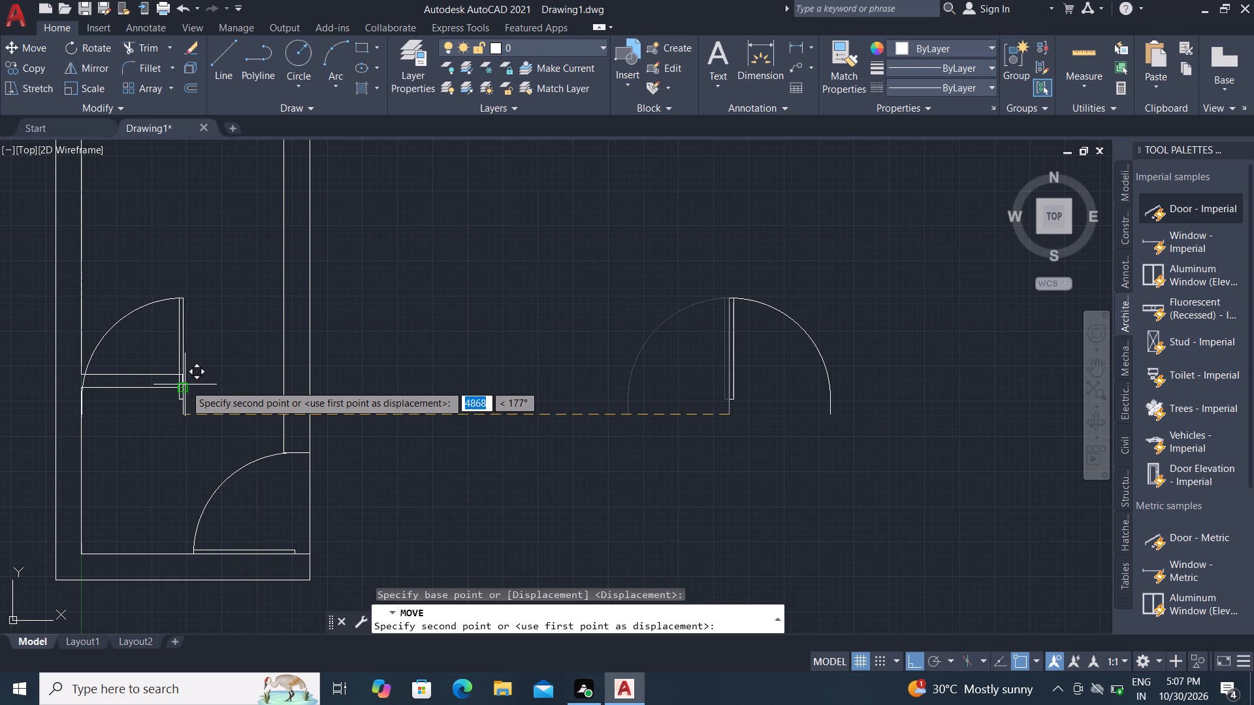
key("F8")
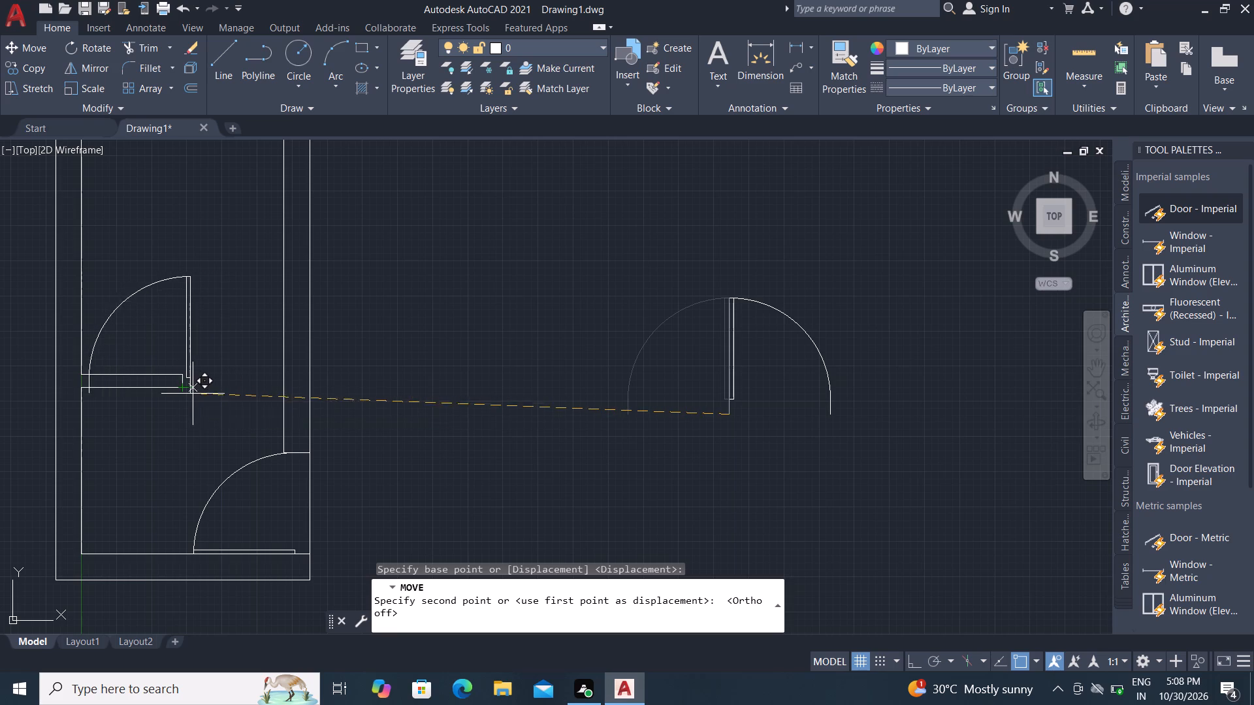
left_click(287, 383)
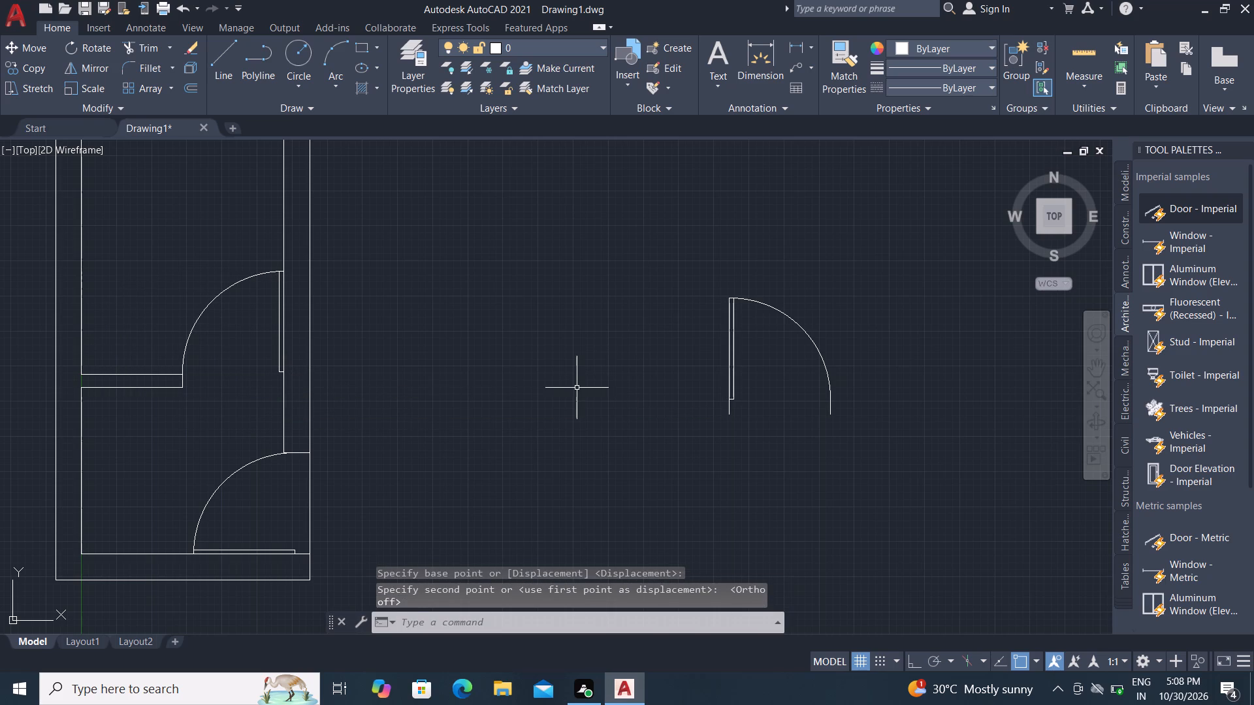
key("Escape")
key("Escape")
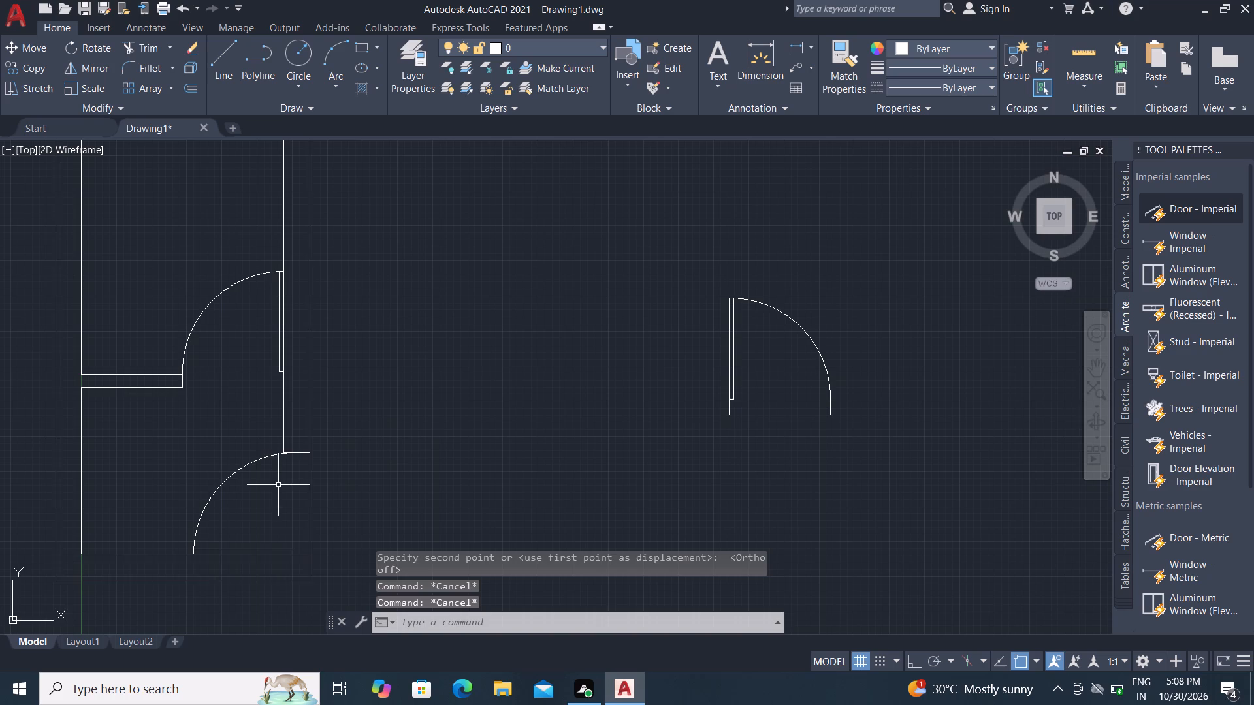
Delete the leftover source door in the empty area right of the plan.
scroll(278, 484, "down", 1)
middle_click(278, 484)
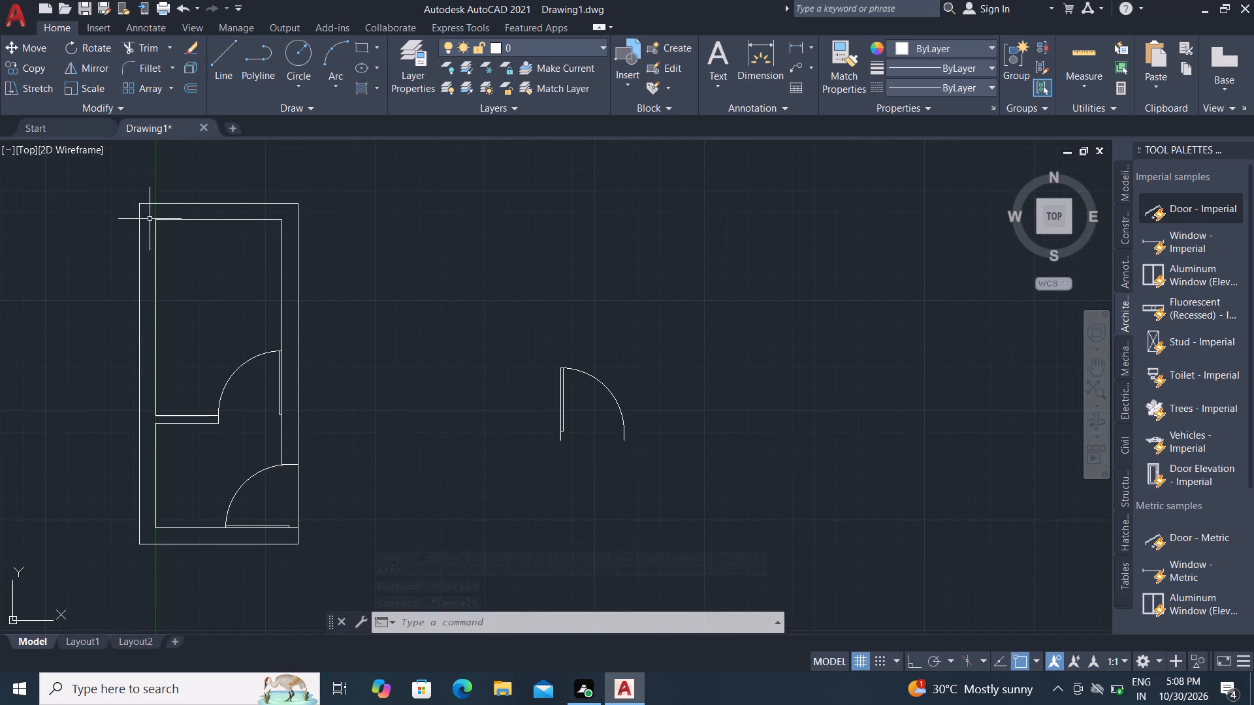
middle_click_drag(136, 209, 258, 201)
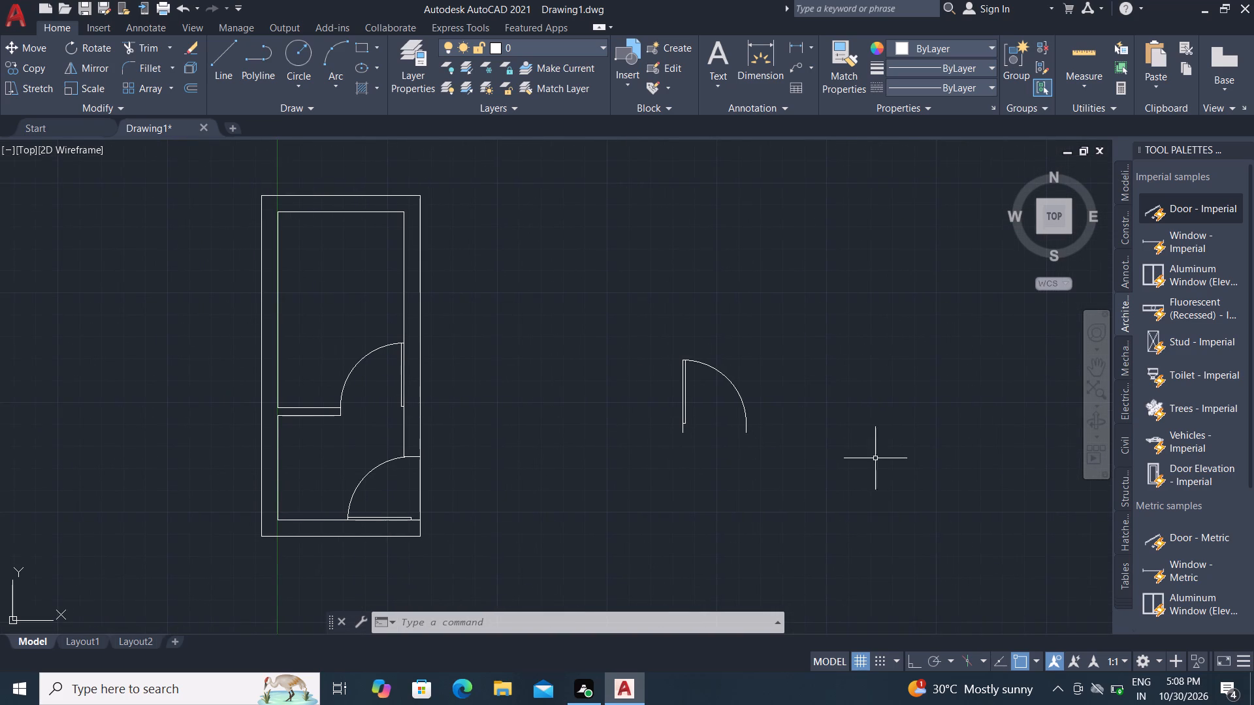
left_click(684, 411)
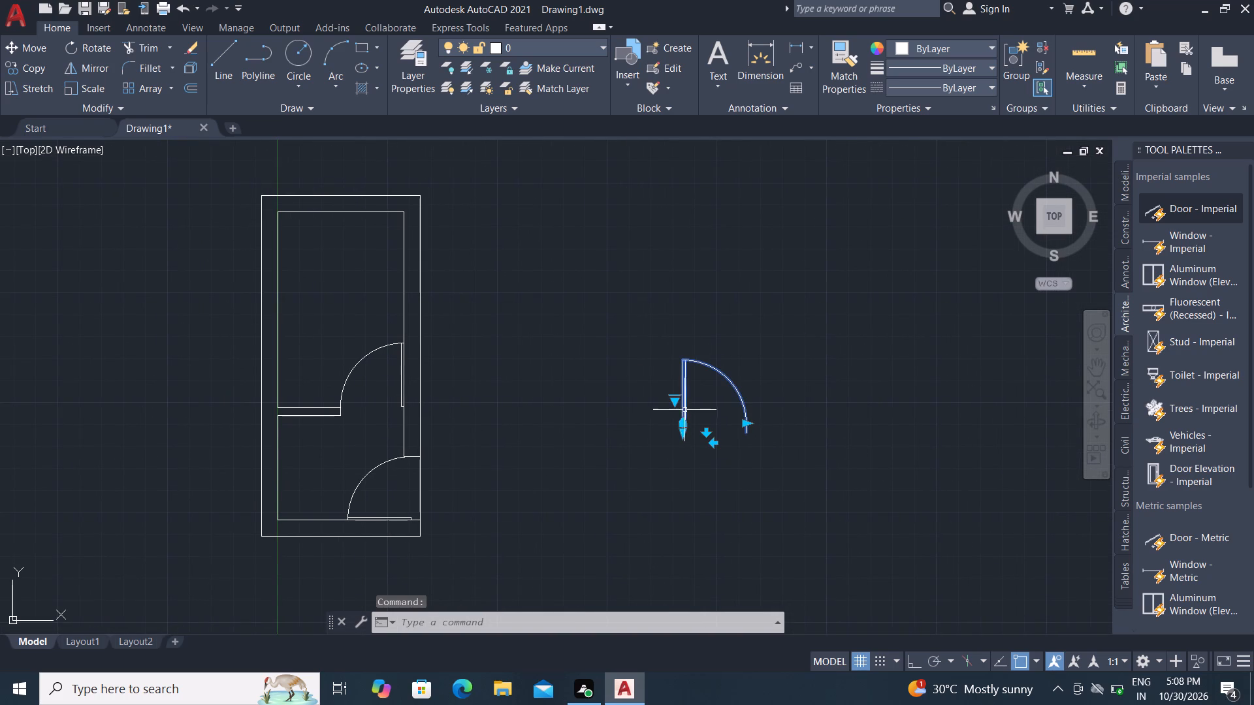
key("Delete")
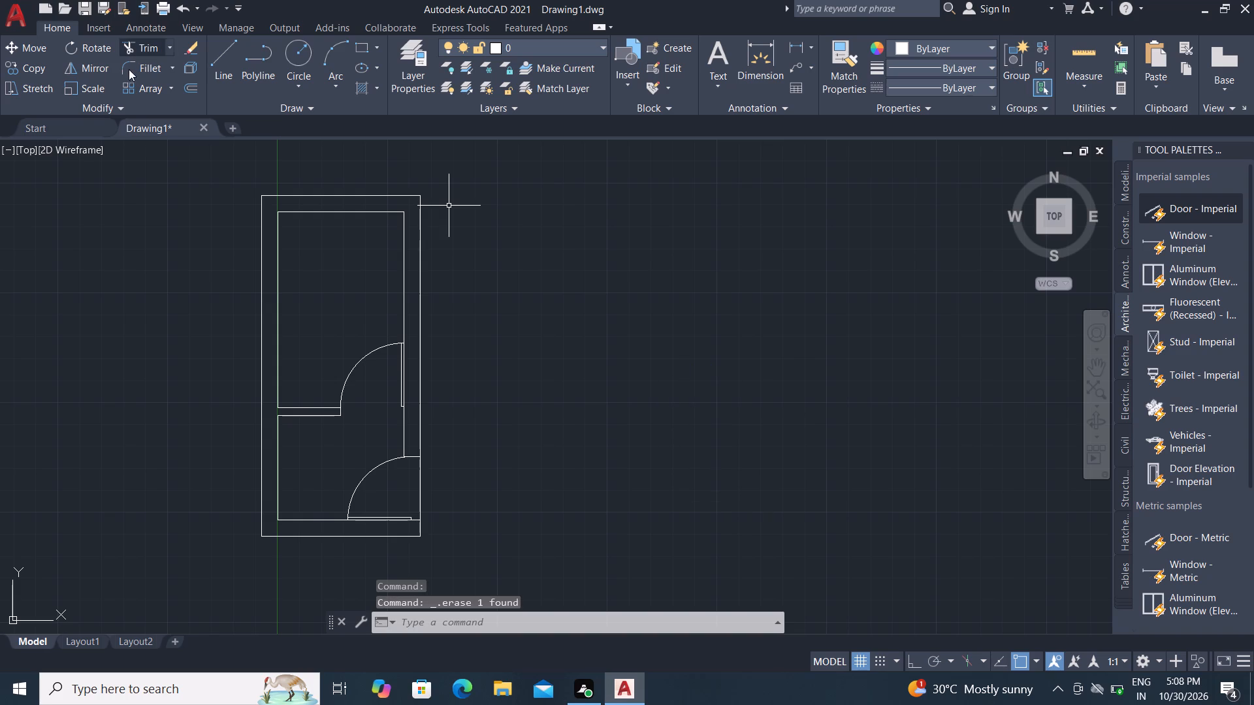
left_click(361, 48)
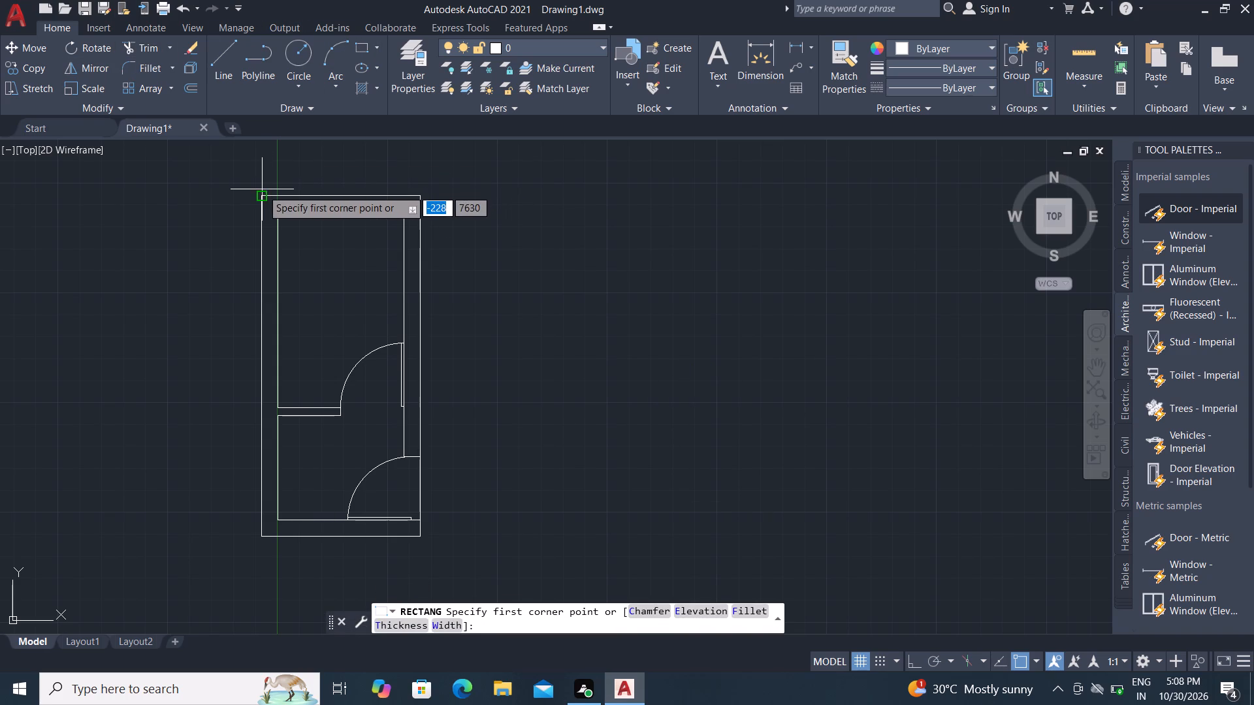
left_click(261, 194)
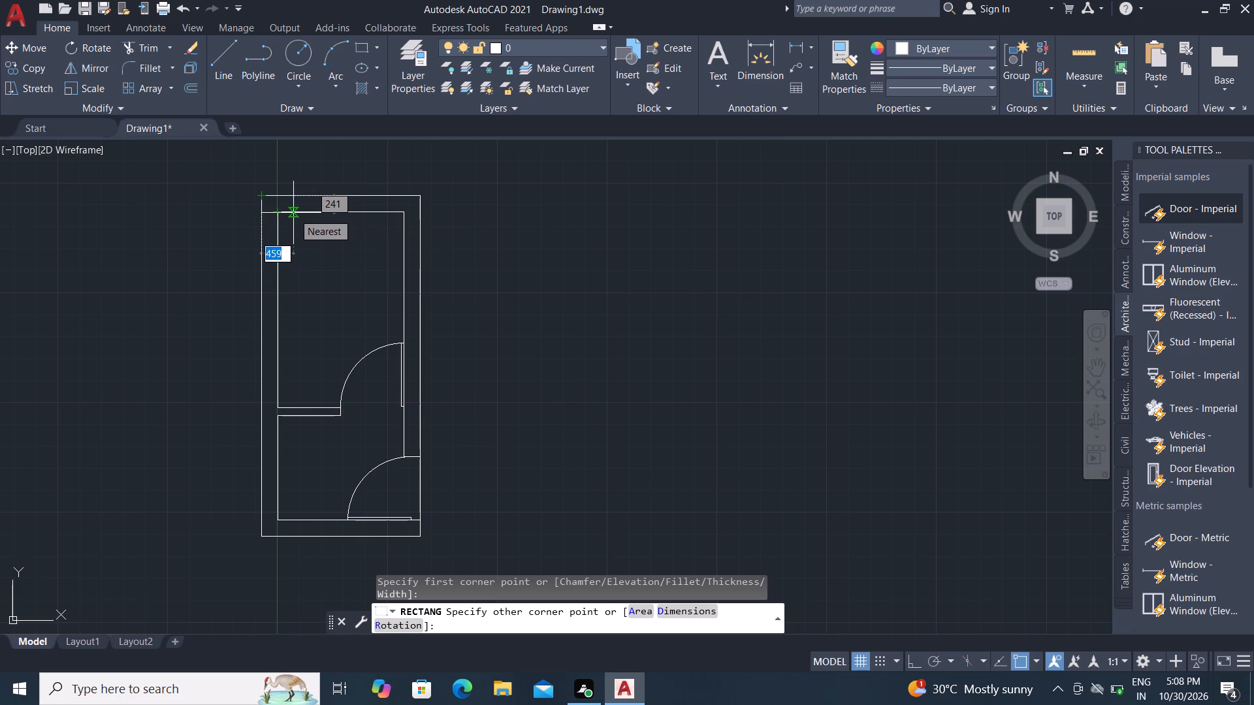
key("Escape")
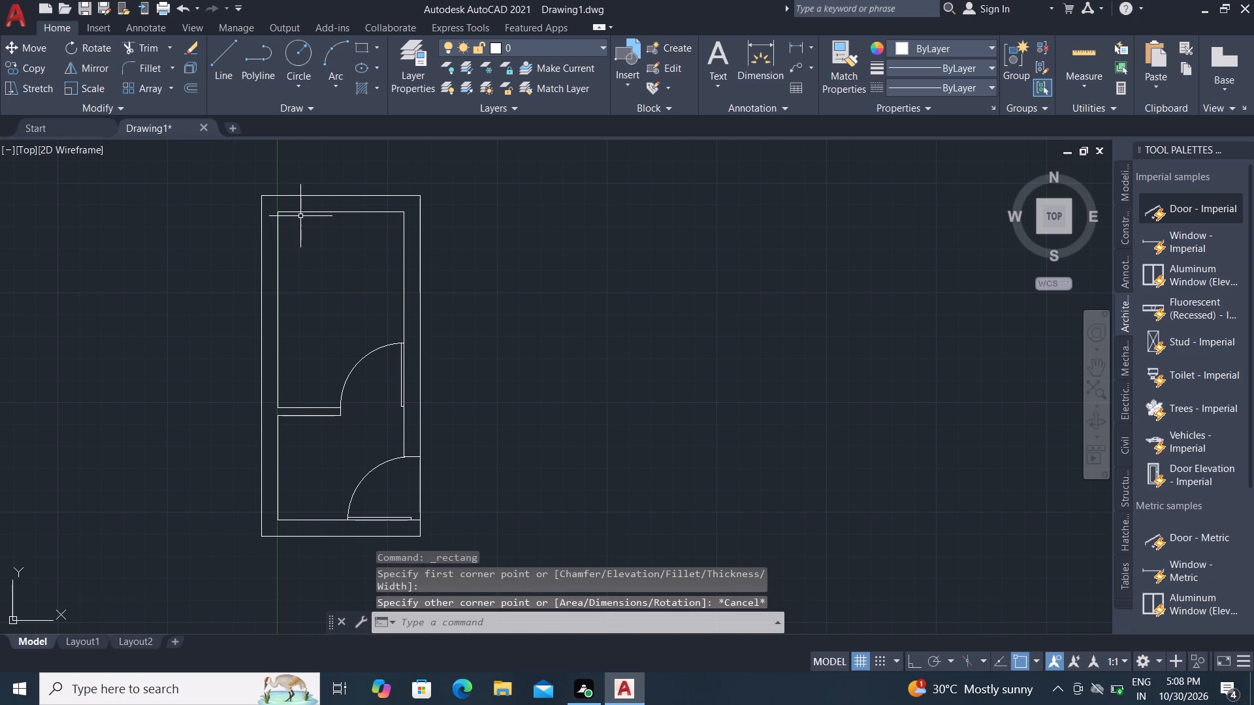
Draw a 400 by 230 mm rectangle in the empty area right of the plan.
type("REC")
key("space")
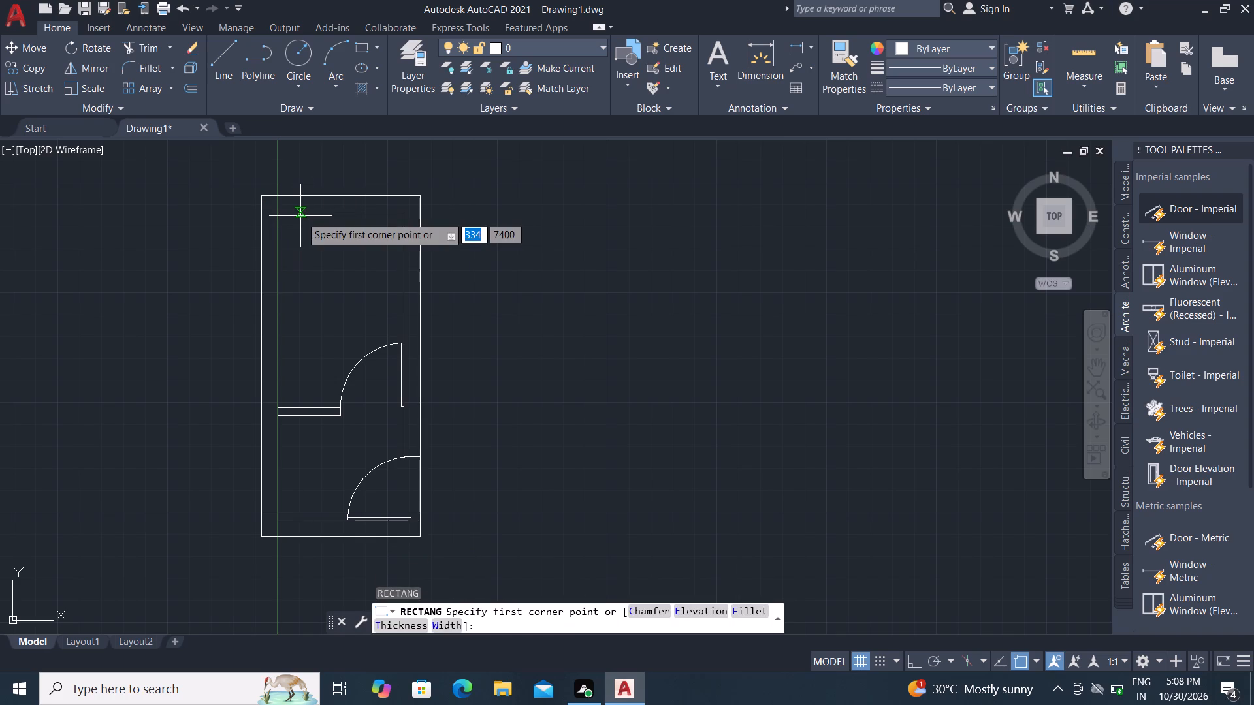
left_click(466, 256)
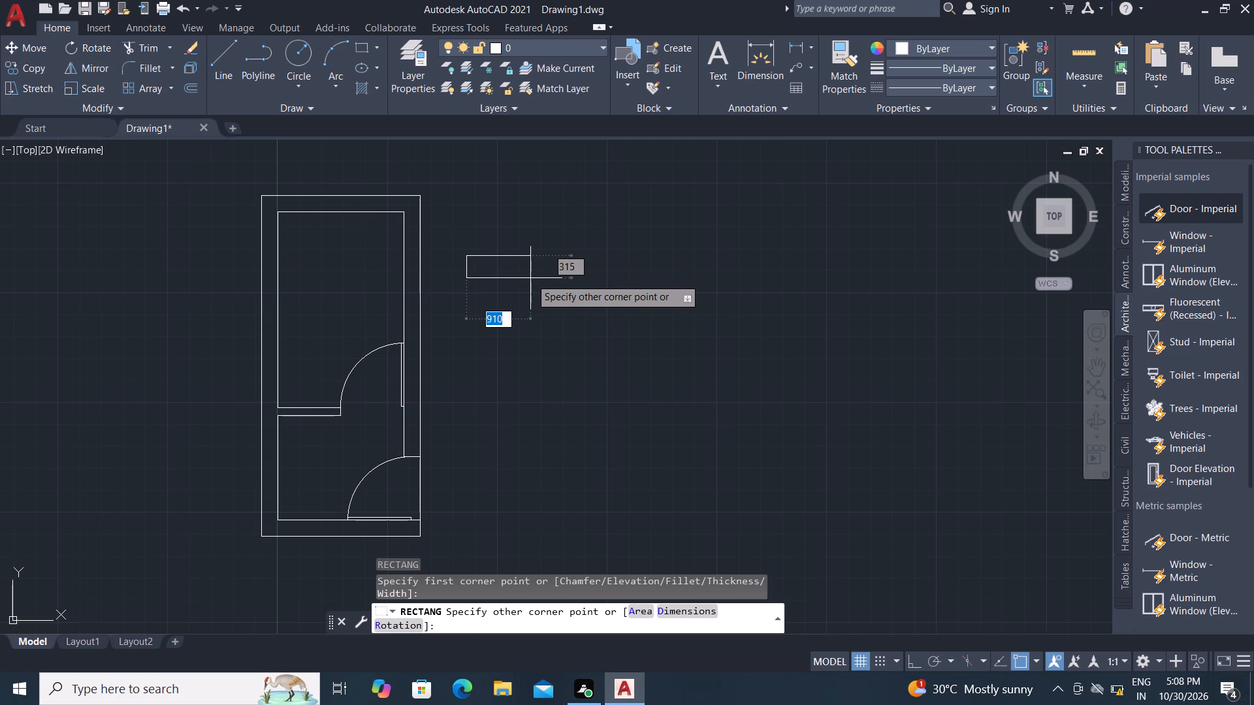
type("D")
key("space")
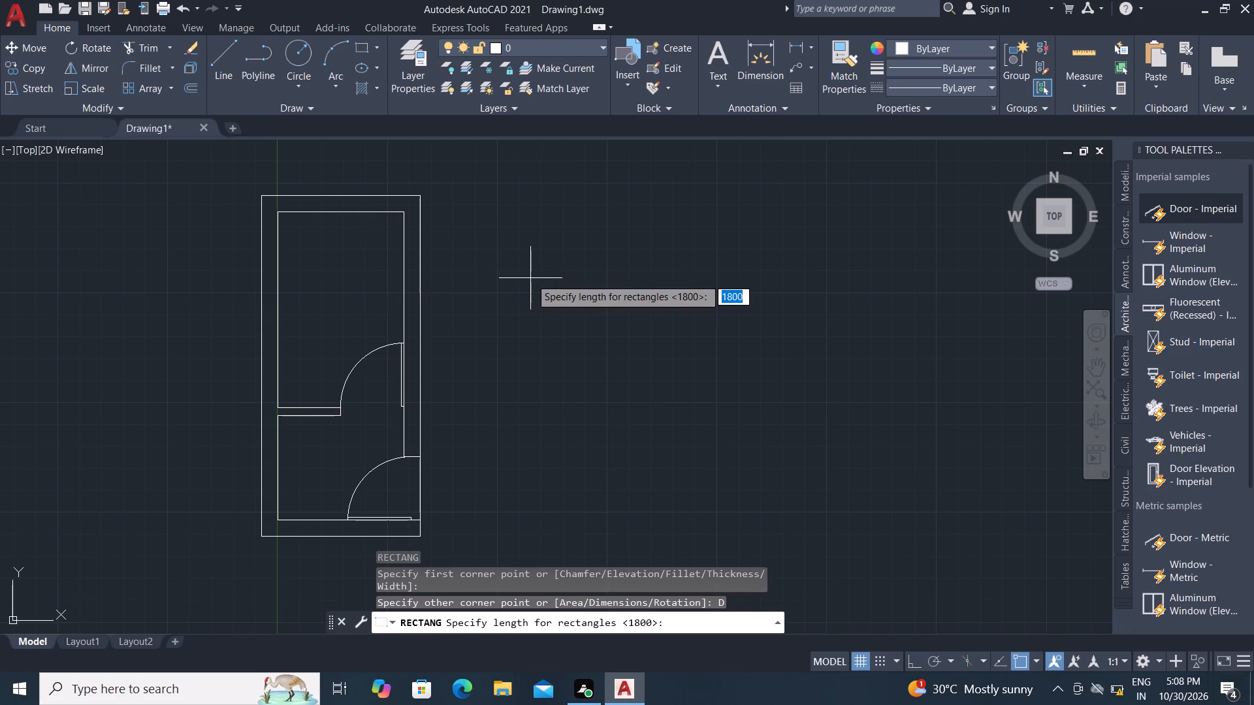
key("4")
type("00")
key("Return")
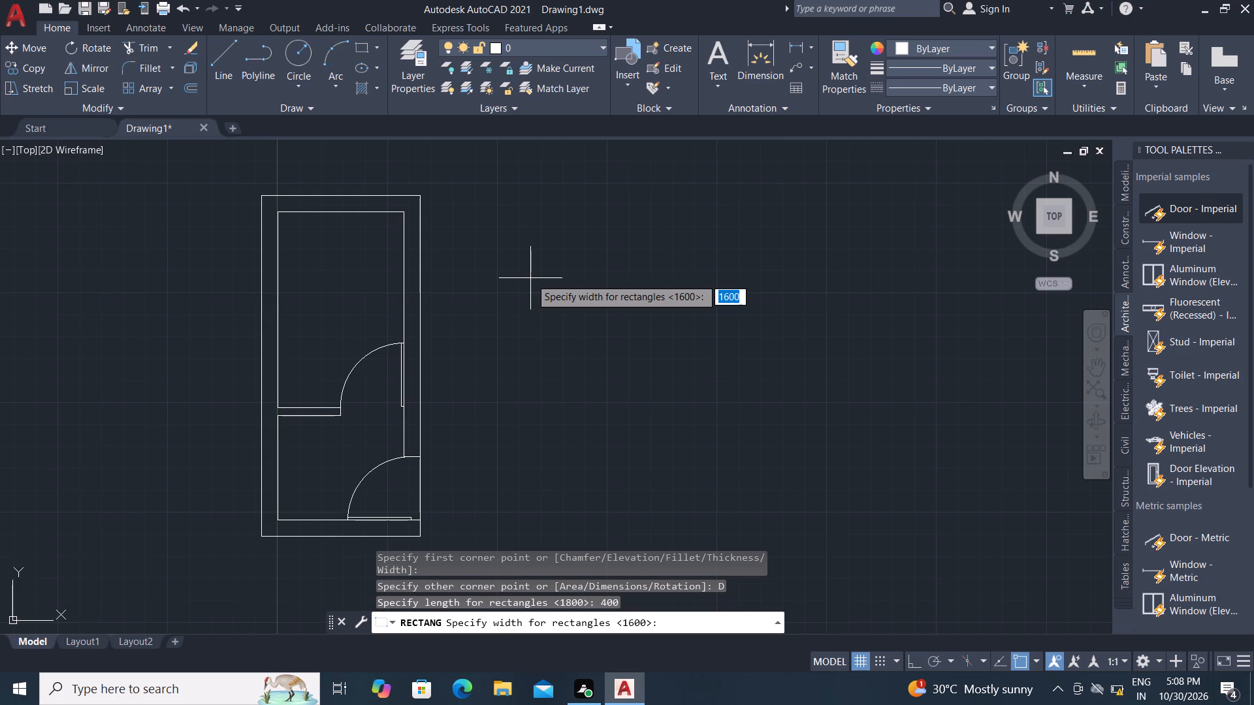
type("23")
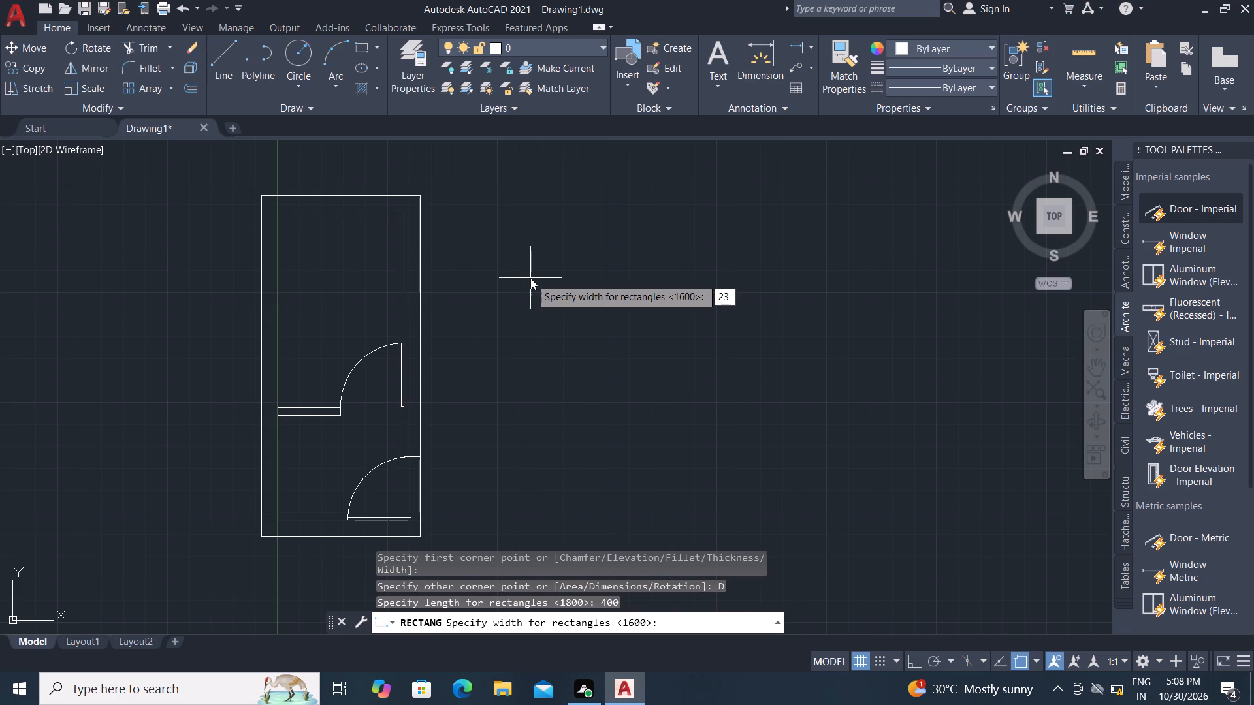
key("0")
key("Return")
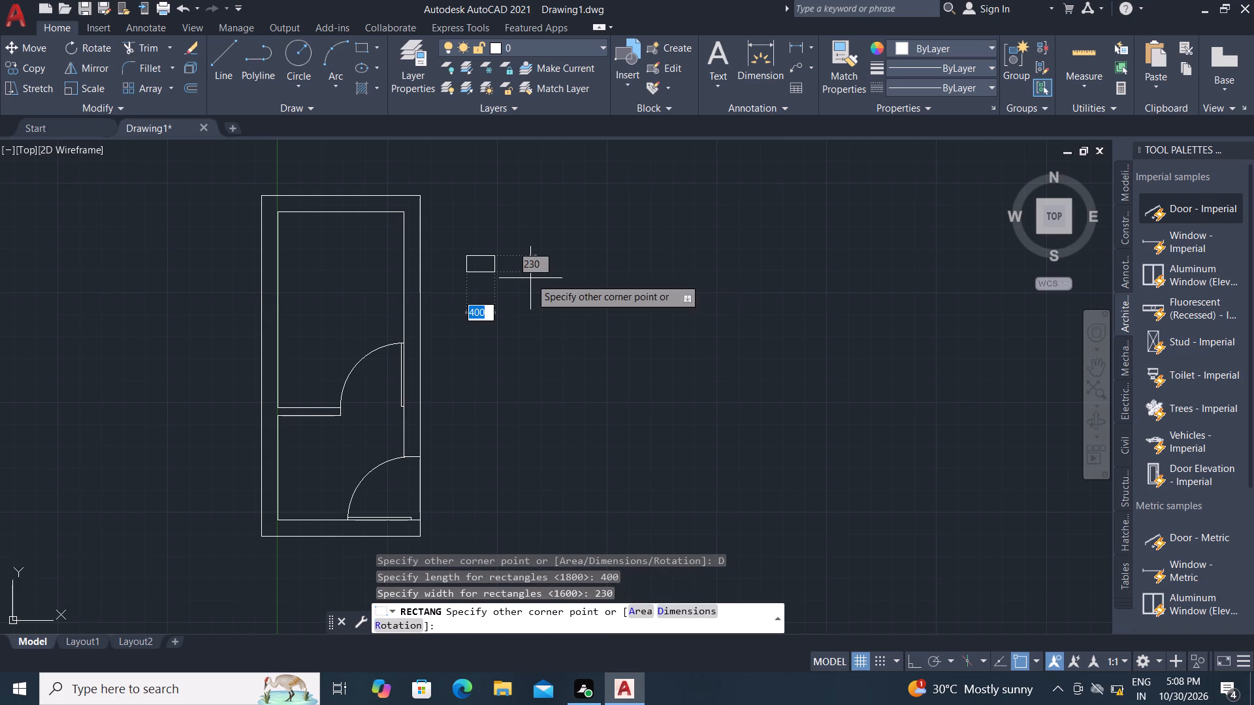
left_click(530, 278)
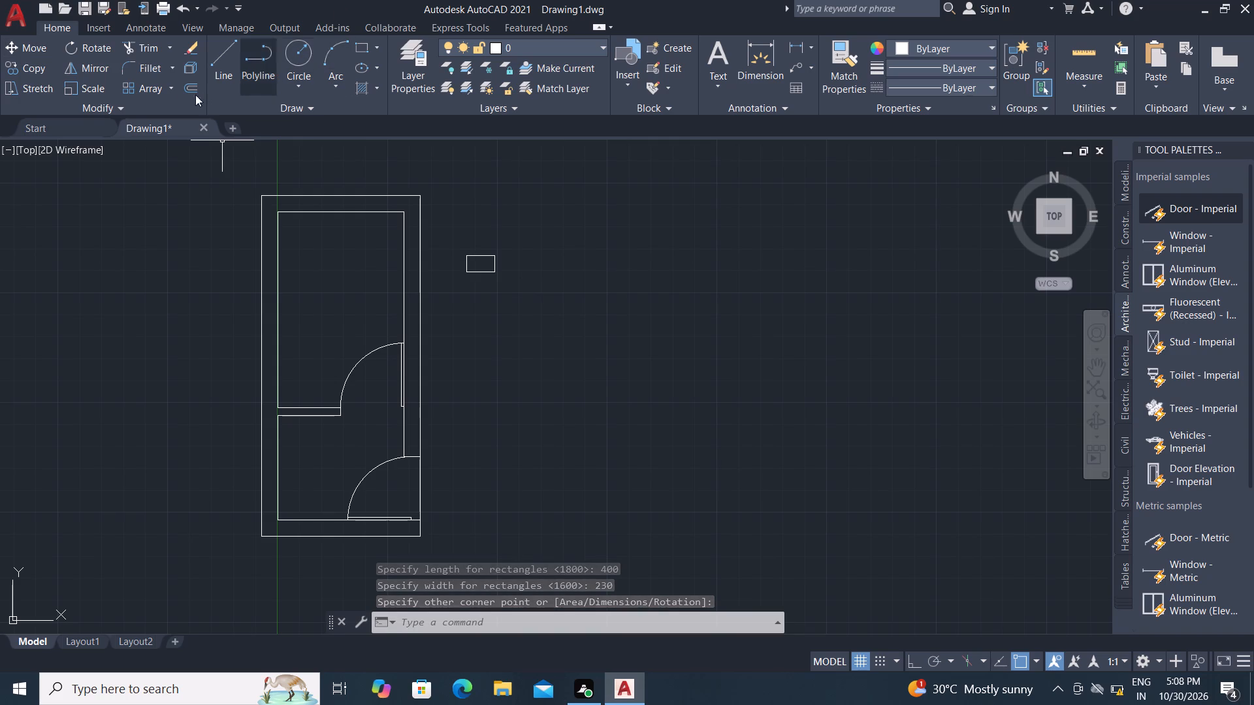
Copy the rectangle by its upper-left corner to the plan's upper-left outer corner and to the left outer wall line, level with the bottom wall's inner face.
left_click(29, 69)
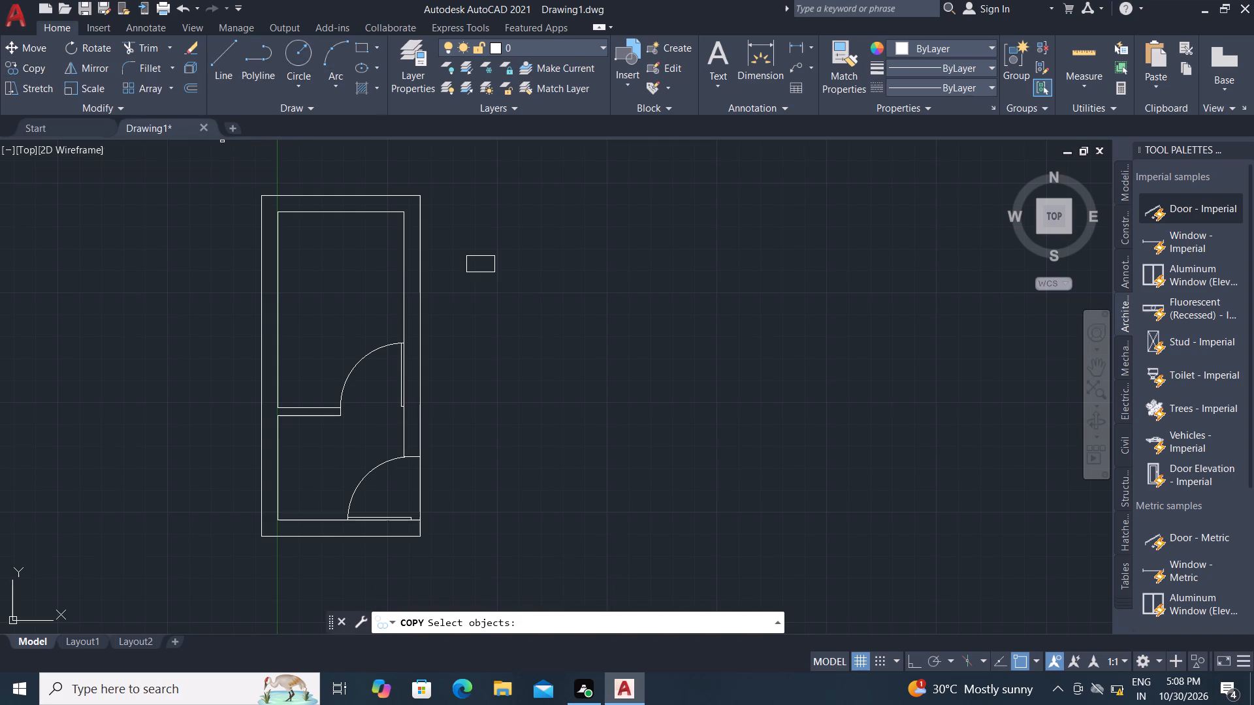
left_click(469, 257)
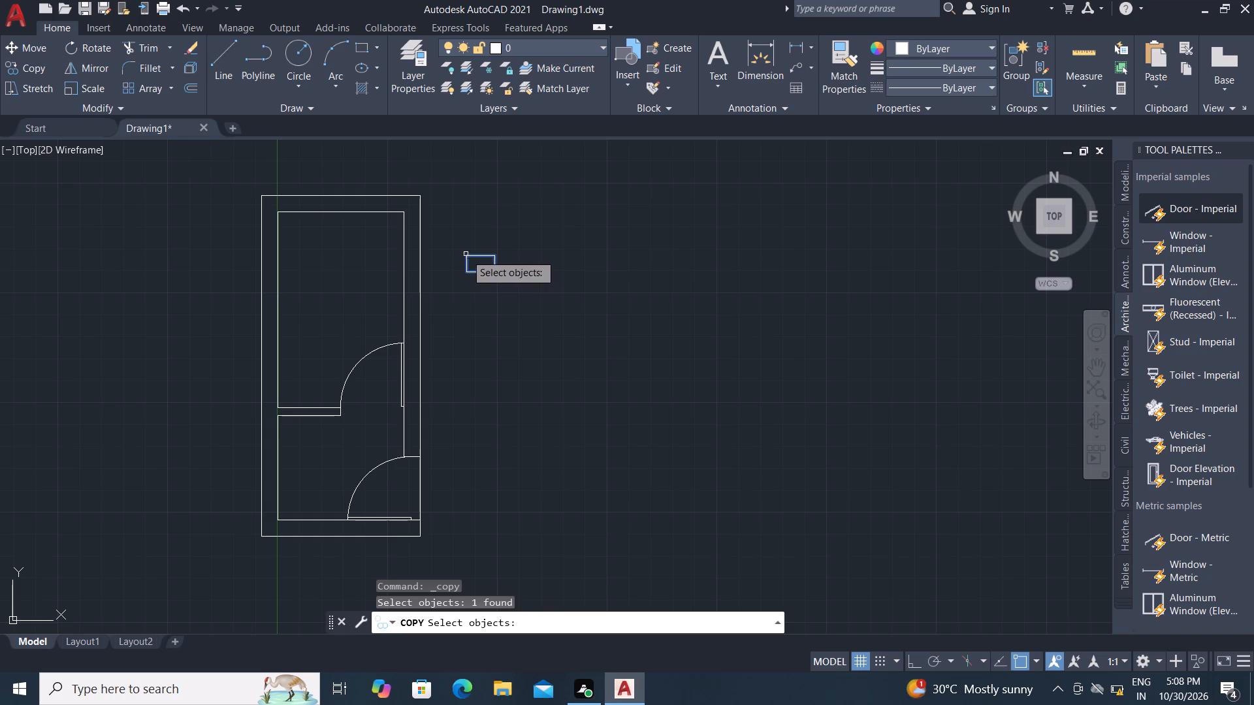
right_click(466, 254)
left_click(463, 254)
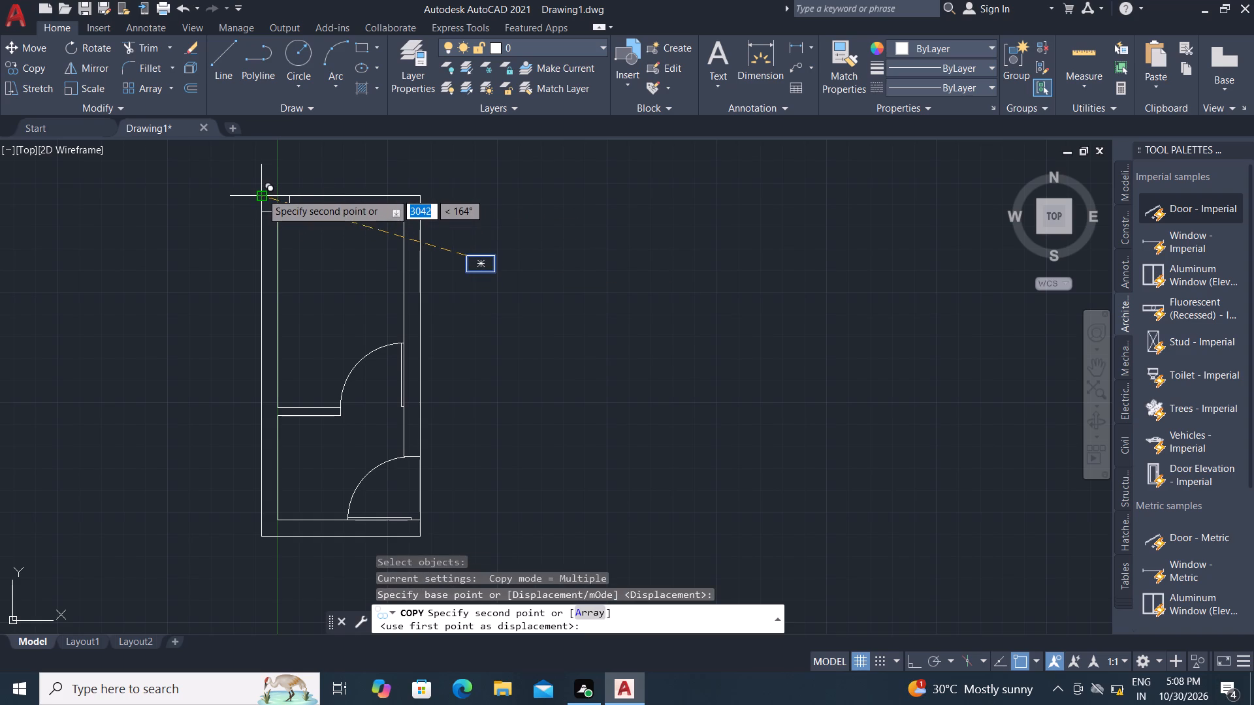
left_click(261, 193)
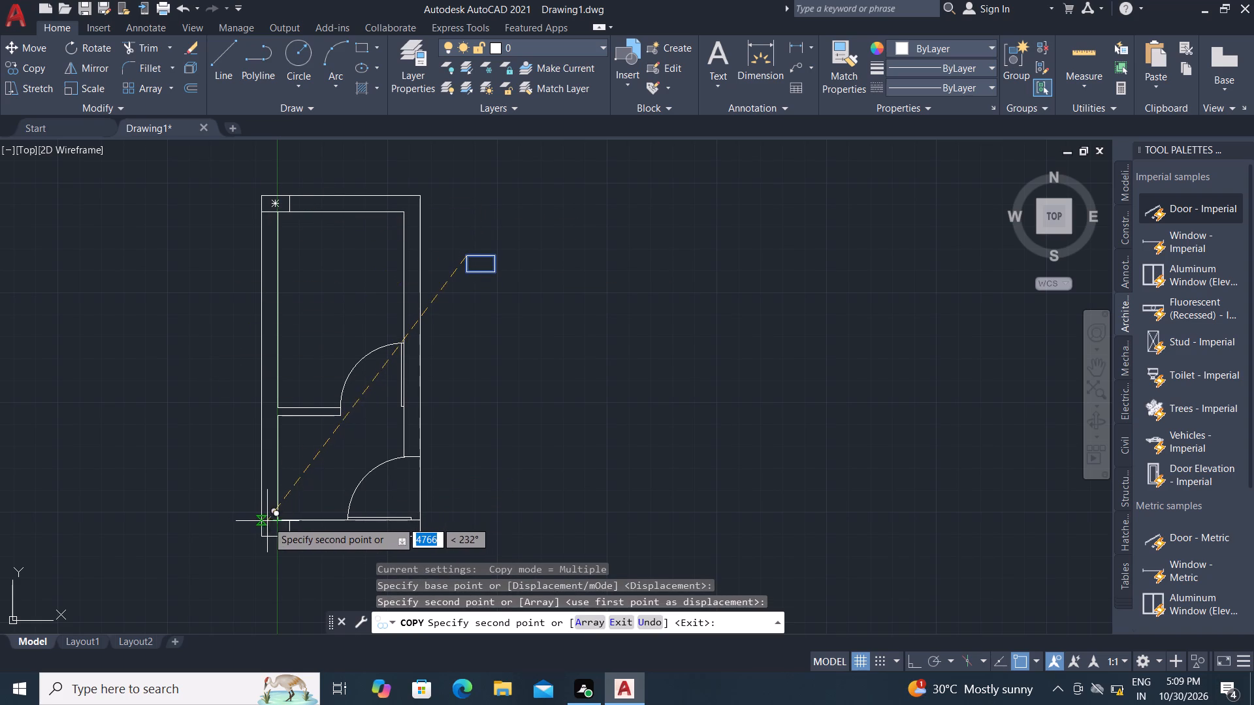
left_click(263, 520)
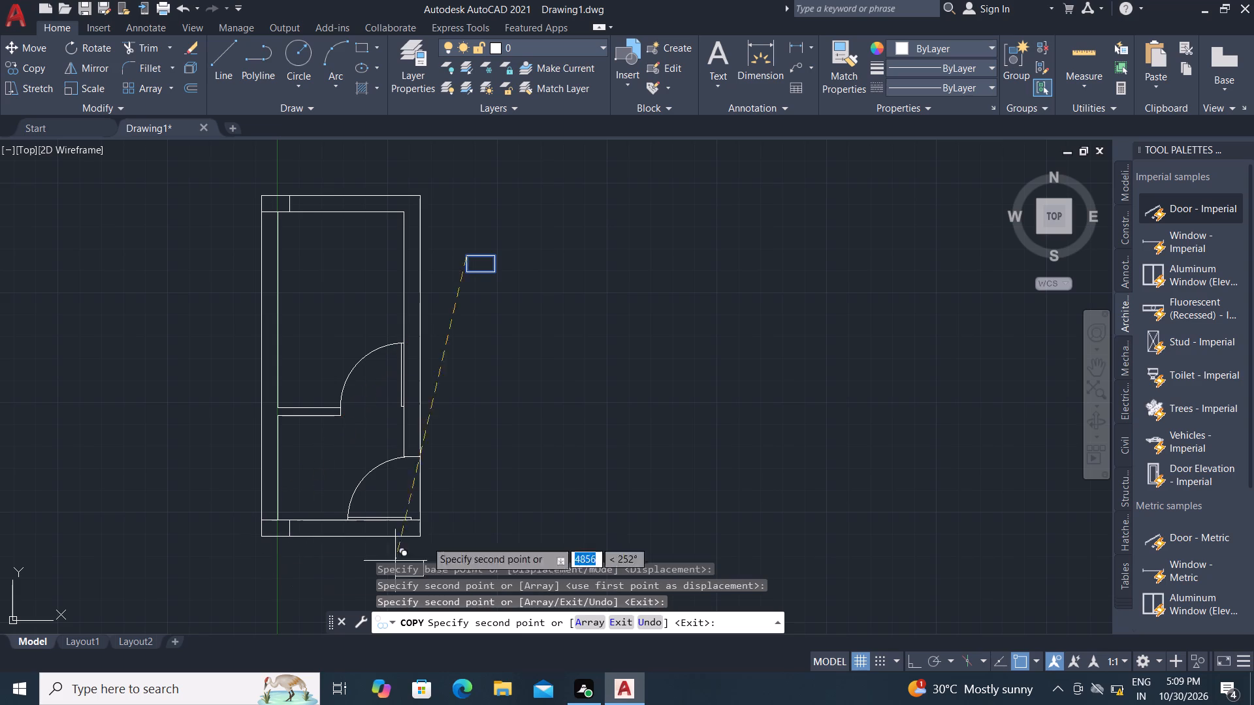
key("Escape")
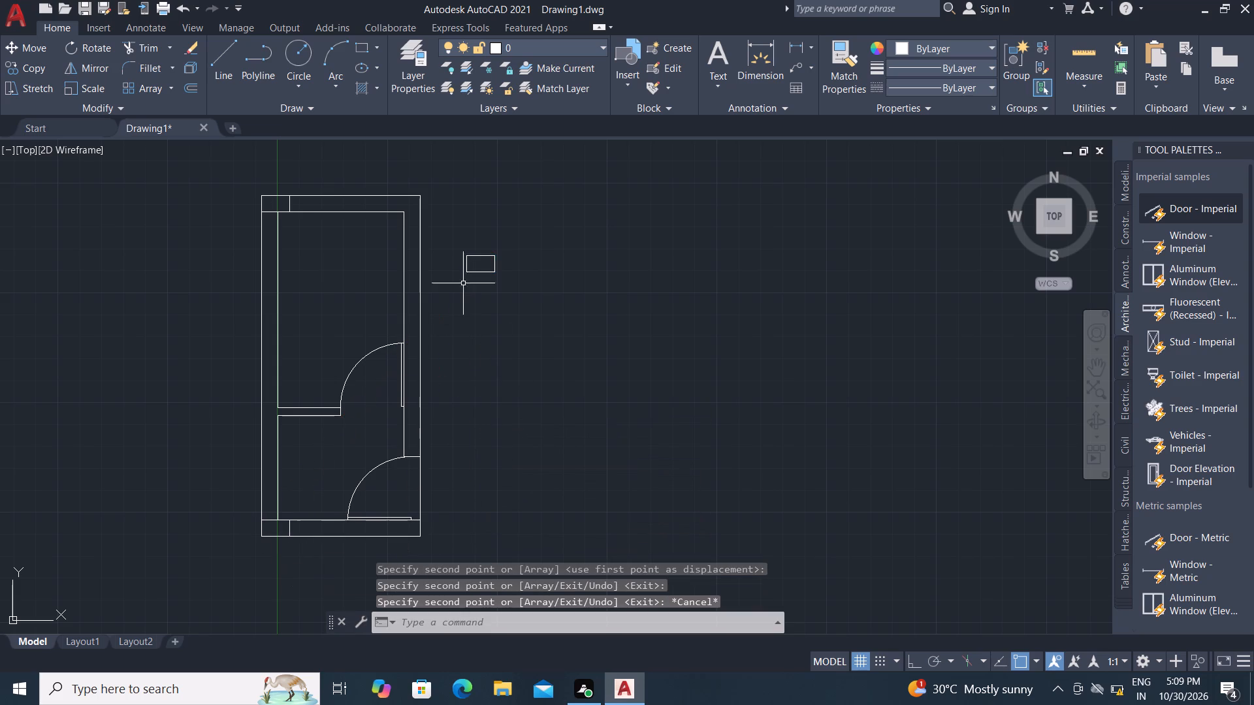
Delete the source rectangle in the empty area right of the plan.
left_click(458, 238)
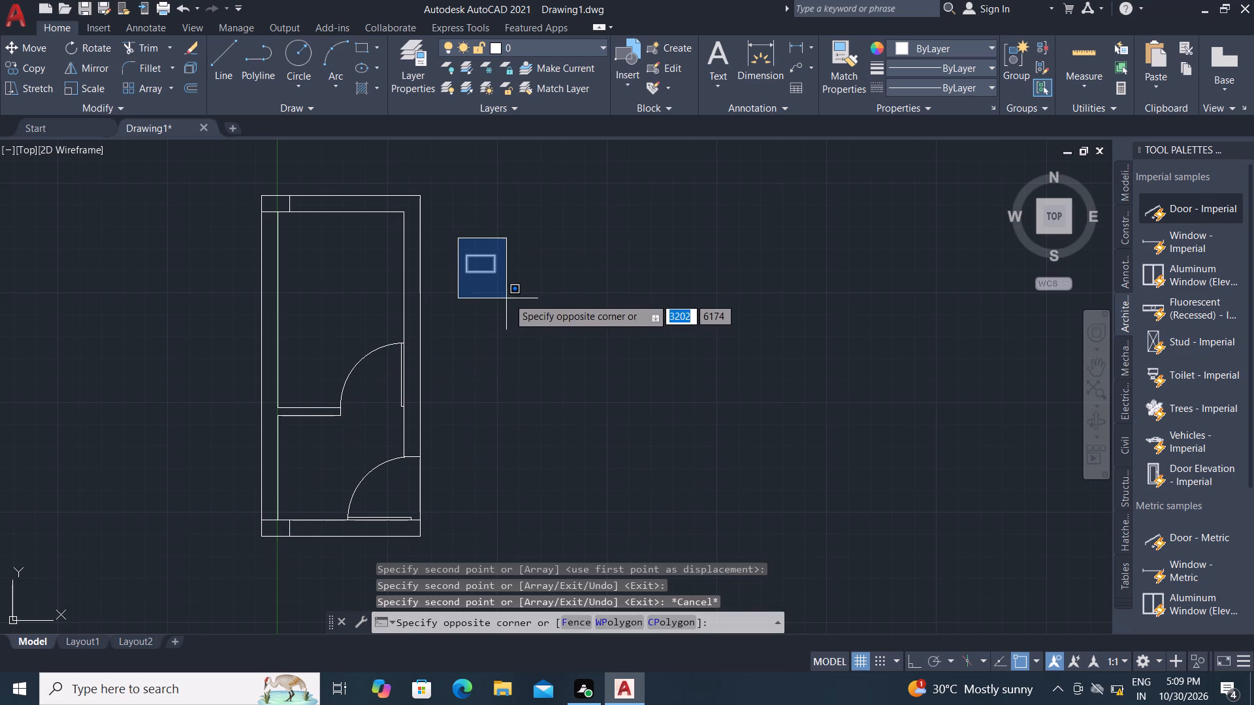
left_click(511, 297)
key("Delete")
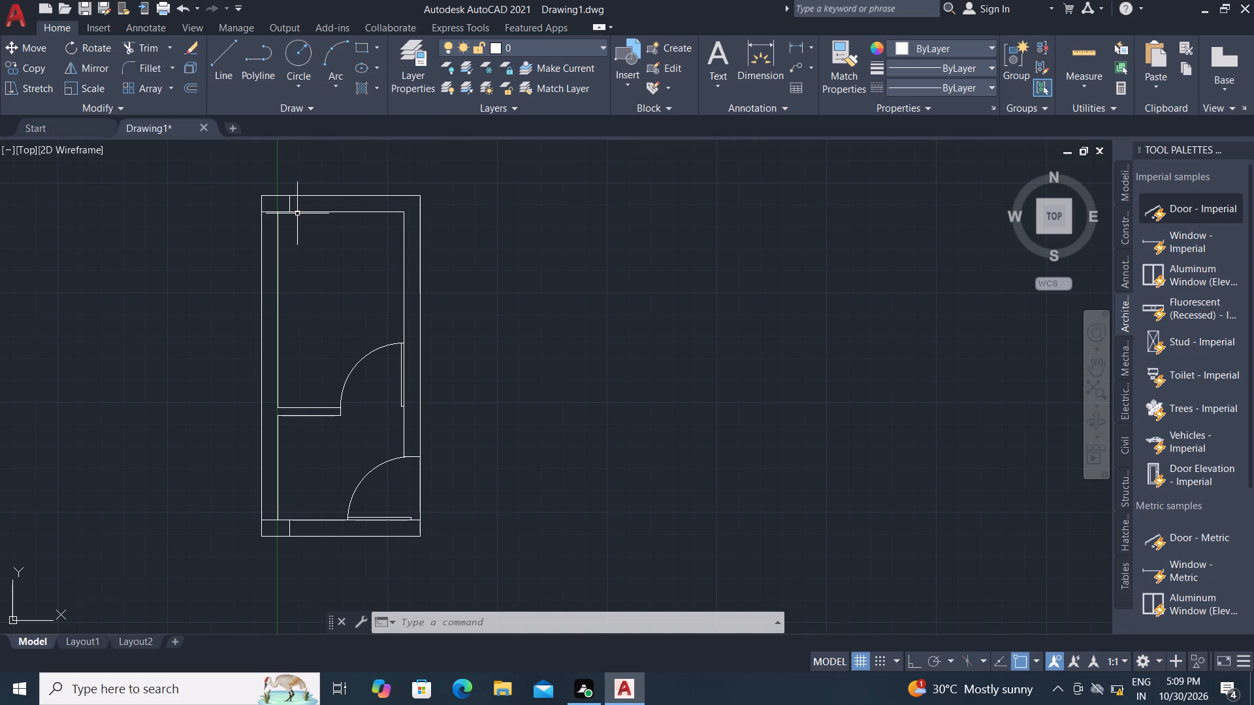
Hatch both column rectangles at the plan's left corners with the SOLID pattern in black (0,0,0).
left_click(366, 87)
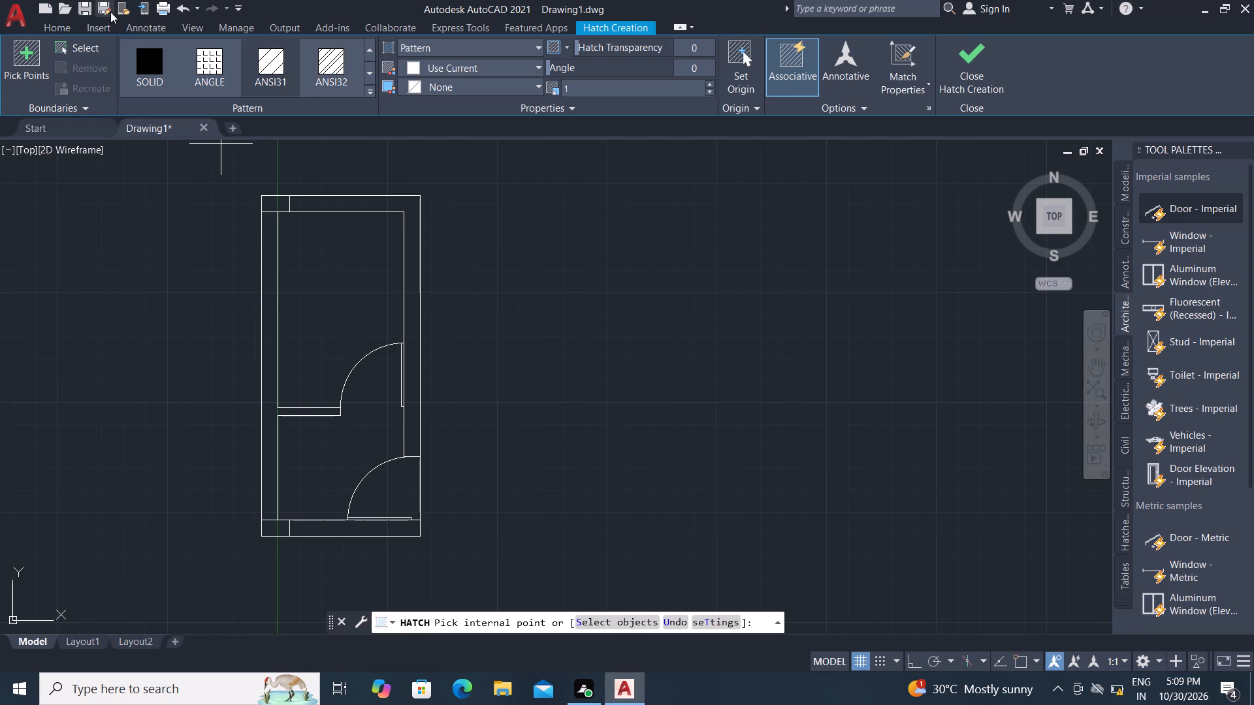
left_click(155, 57)
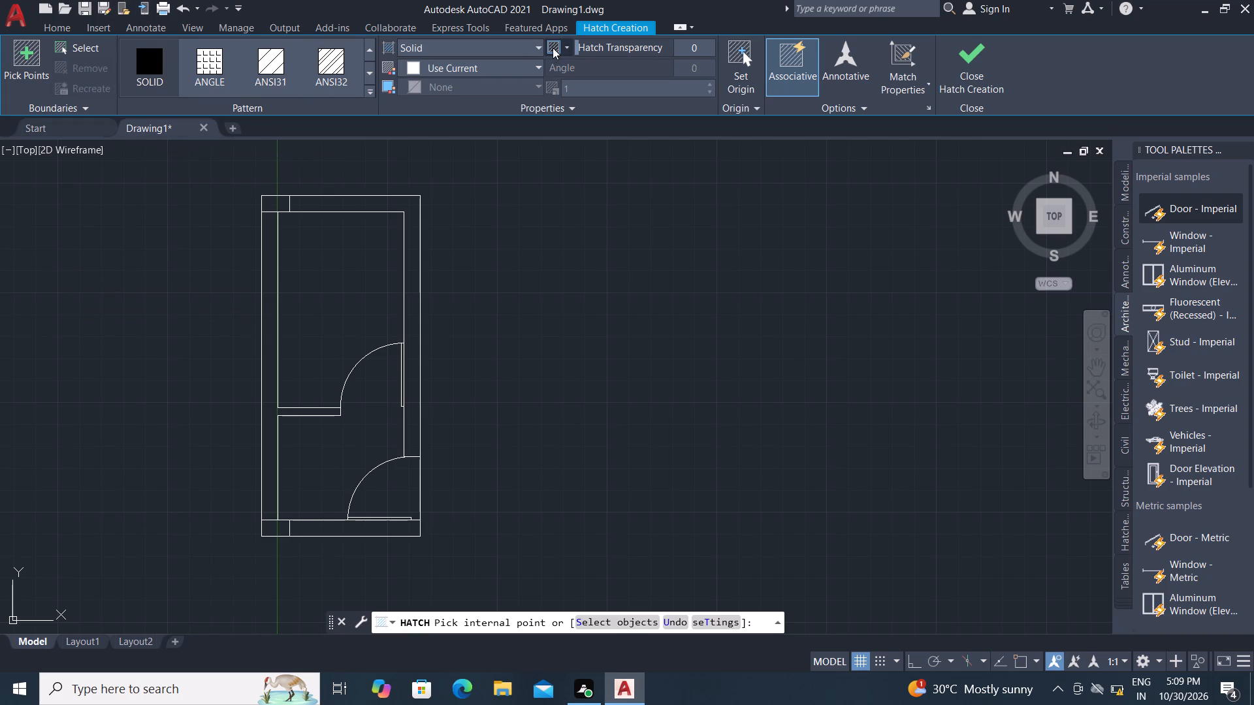
left_click(481, 65)
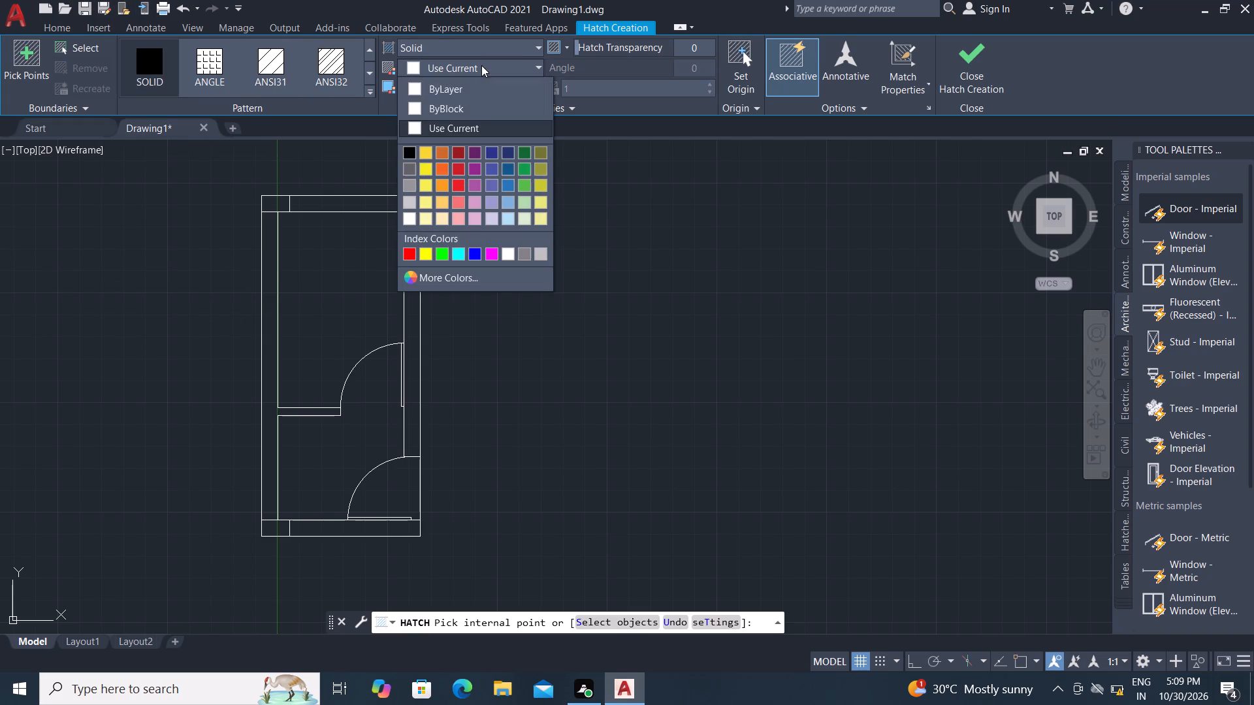
left_click(408, 149)
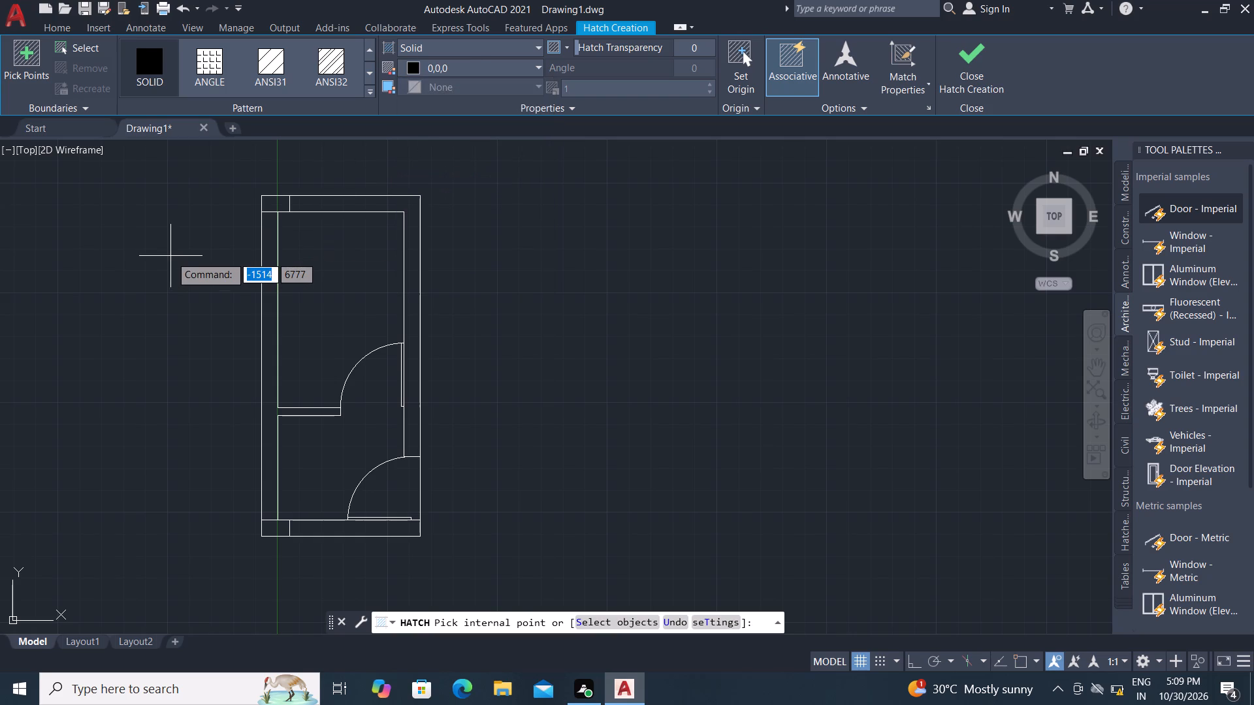
left_click(276, 201)
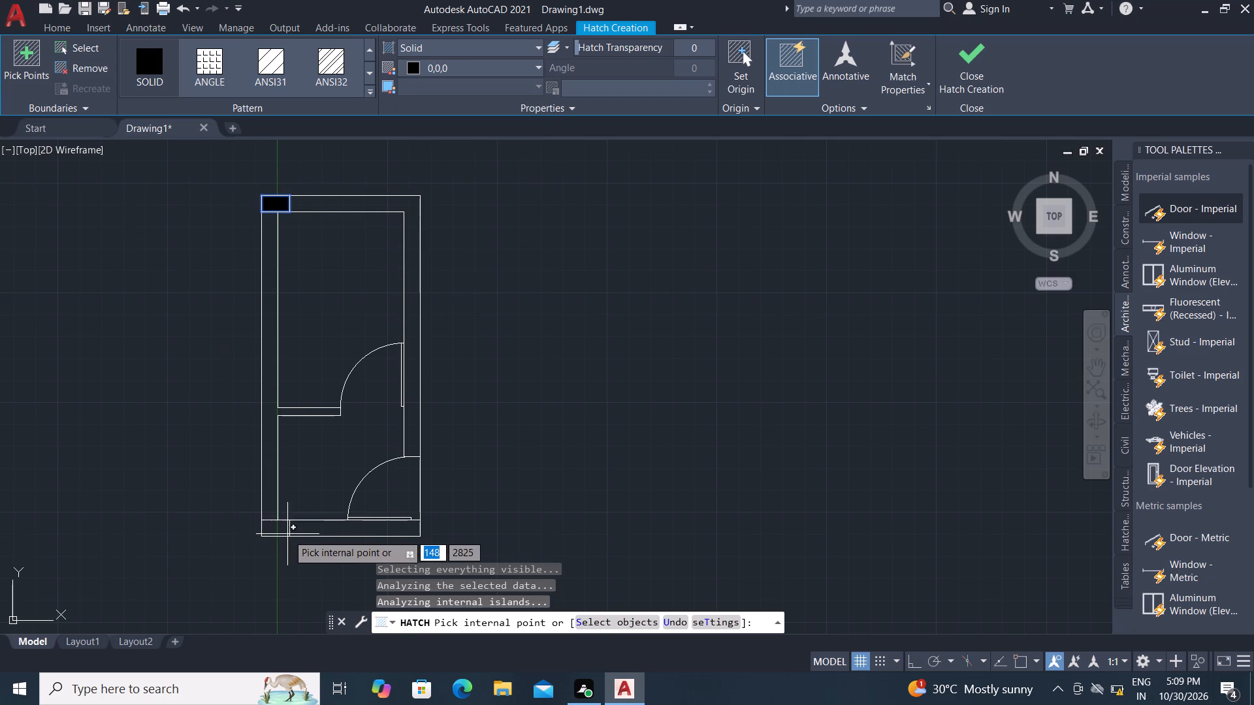
left_click(279, 531)
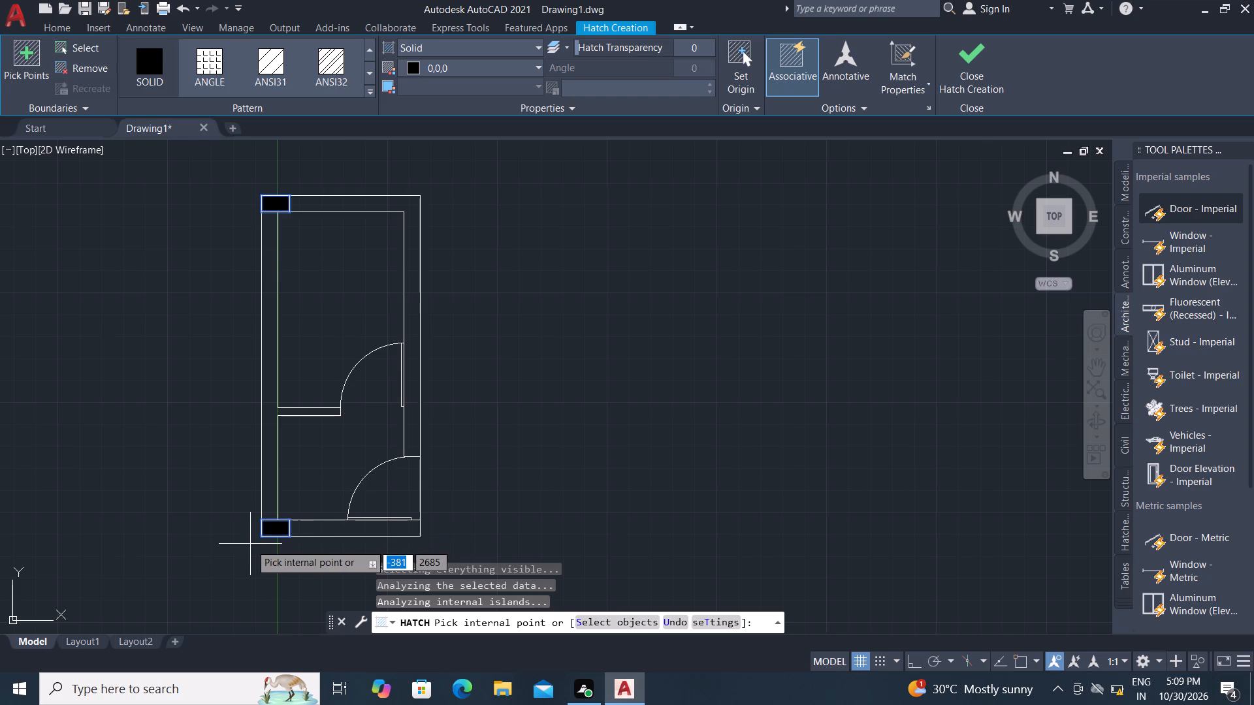
key("grave")
key("grave")
key("Escape")
key("Escape")
key("Escape")
key("Escape")
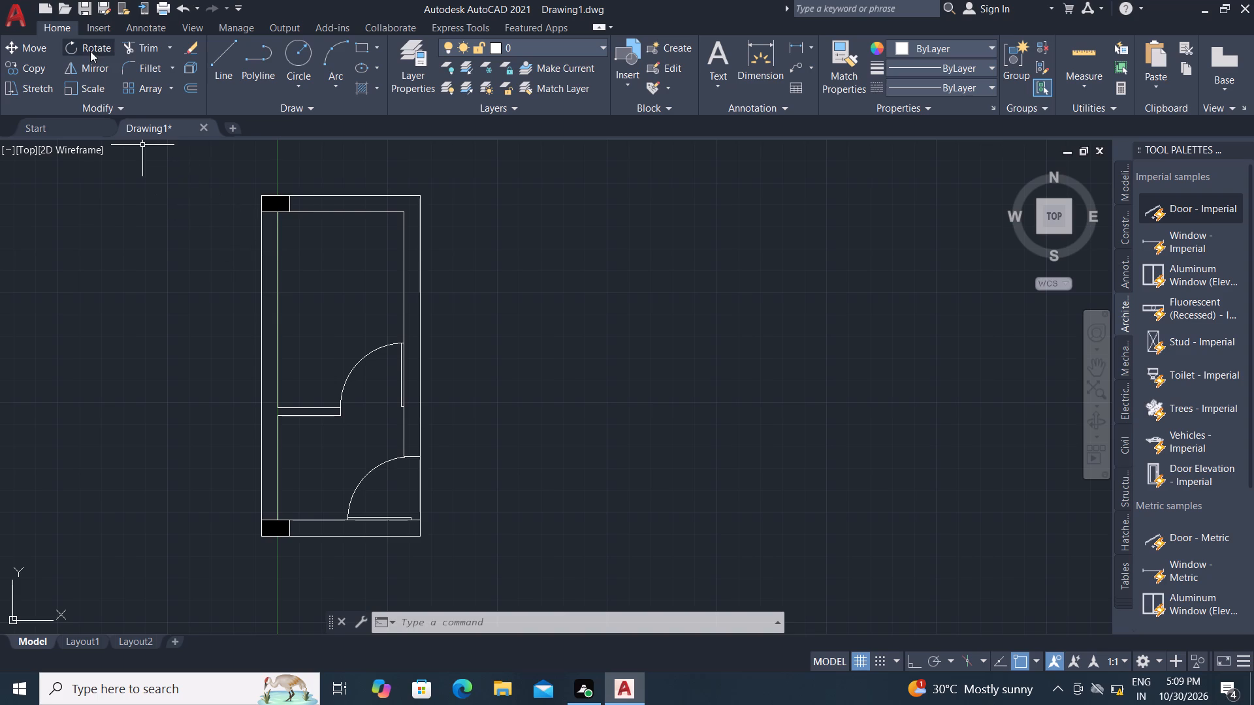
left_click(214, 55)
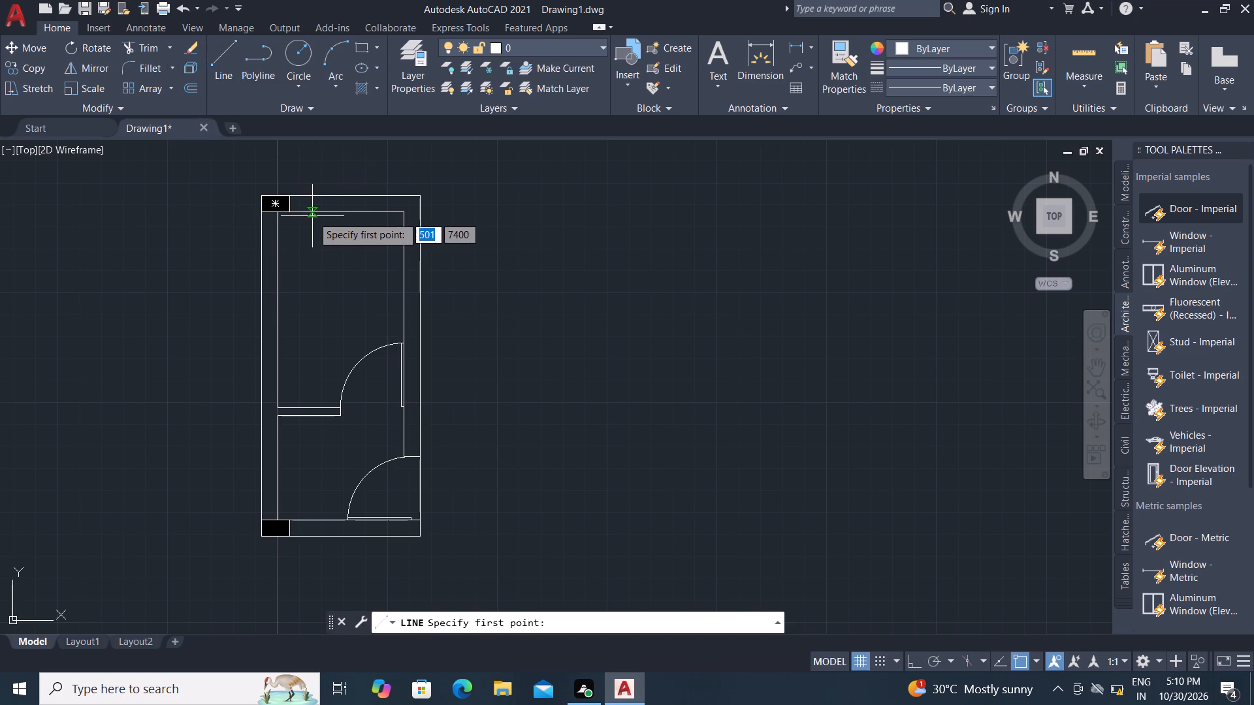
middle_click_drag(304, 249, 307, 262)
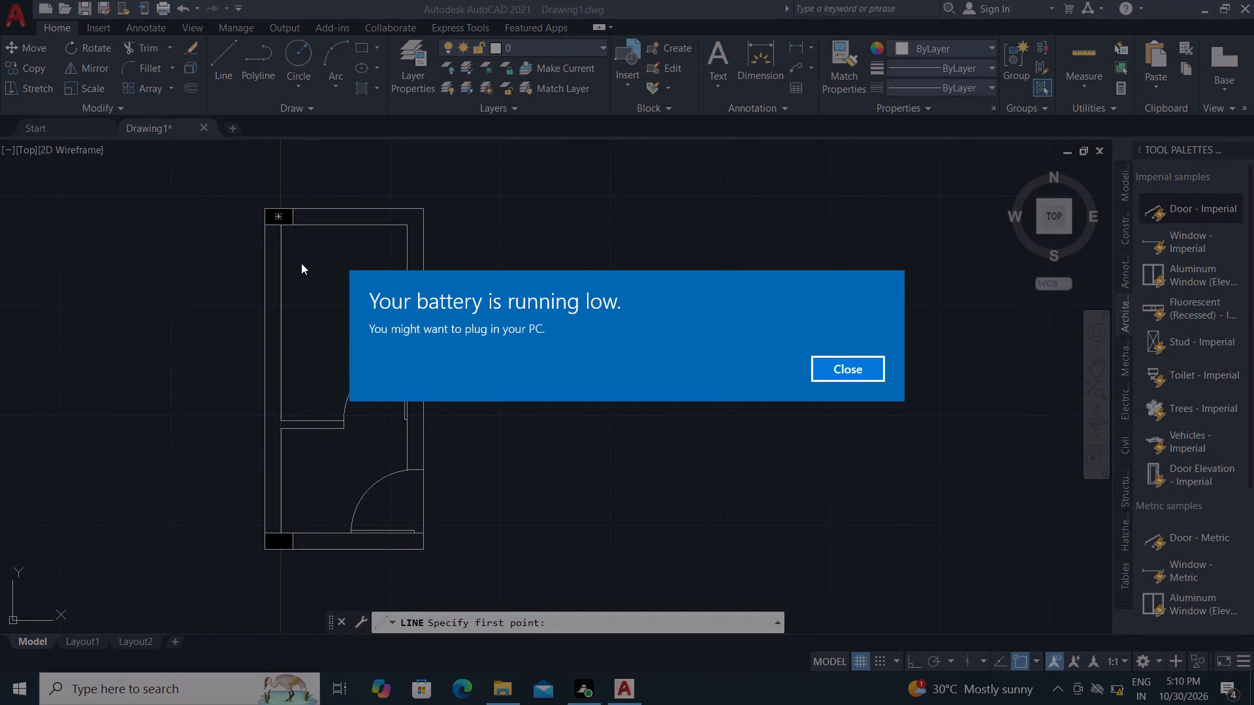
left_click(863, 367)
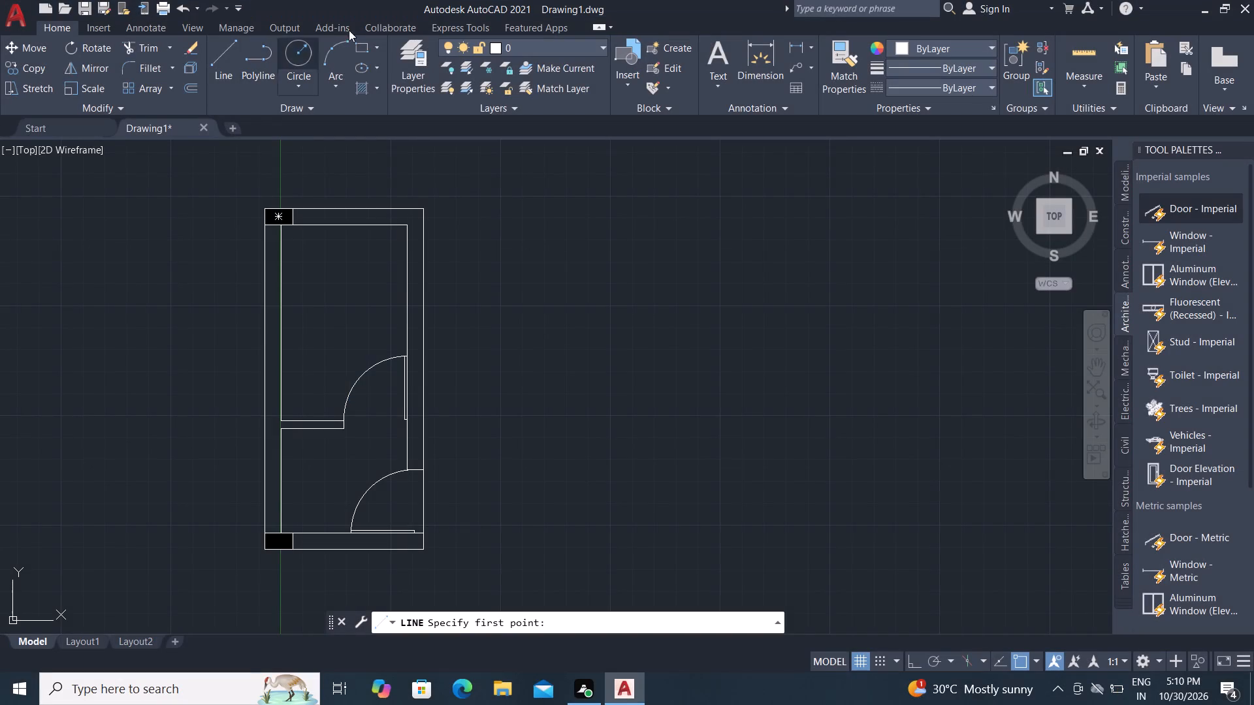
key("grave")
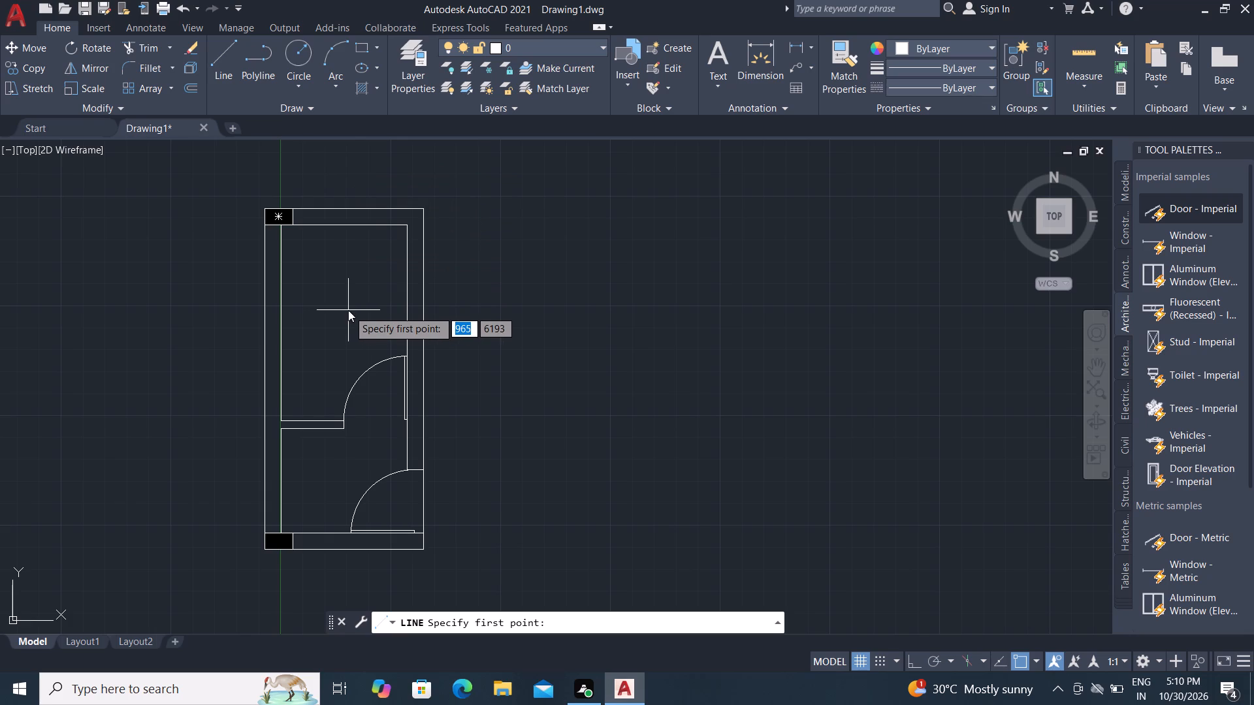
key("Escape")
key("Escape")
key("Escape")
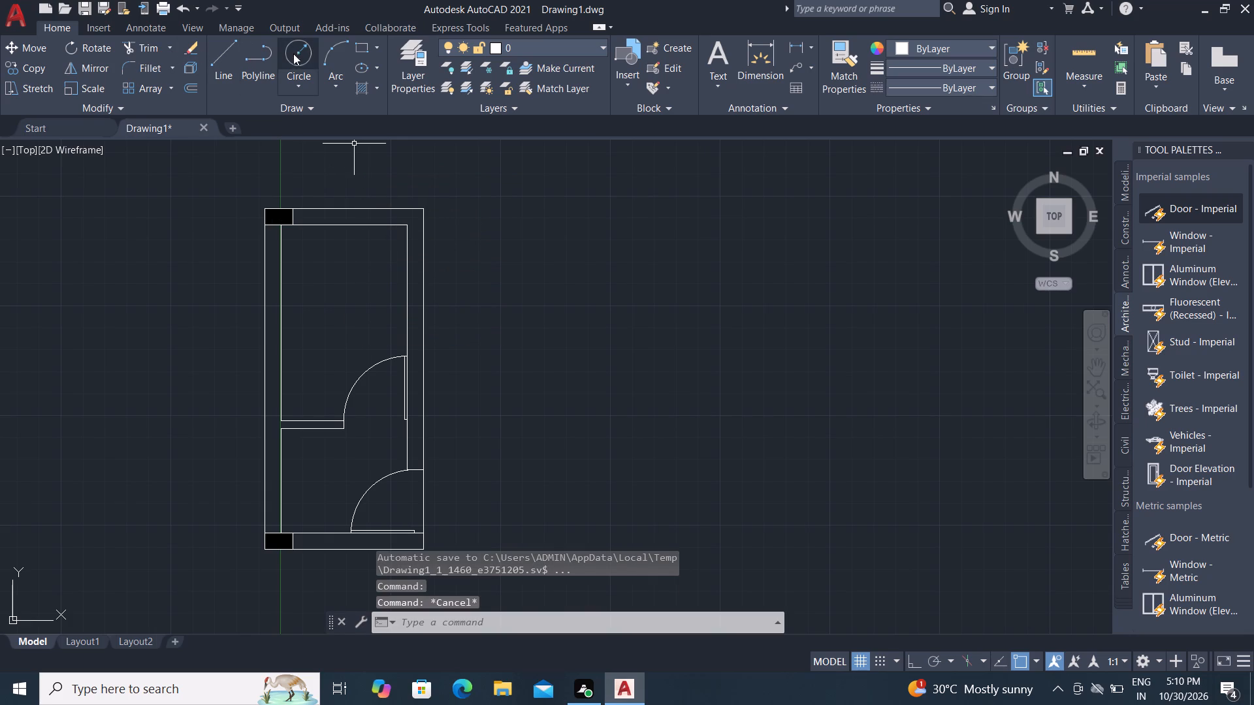
Draw a rectangle about 126 by 123 mm inside the upper room, near its upper-left corner.
left_click(364, 51)
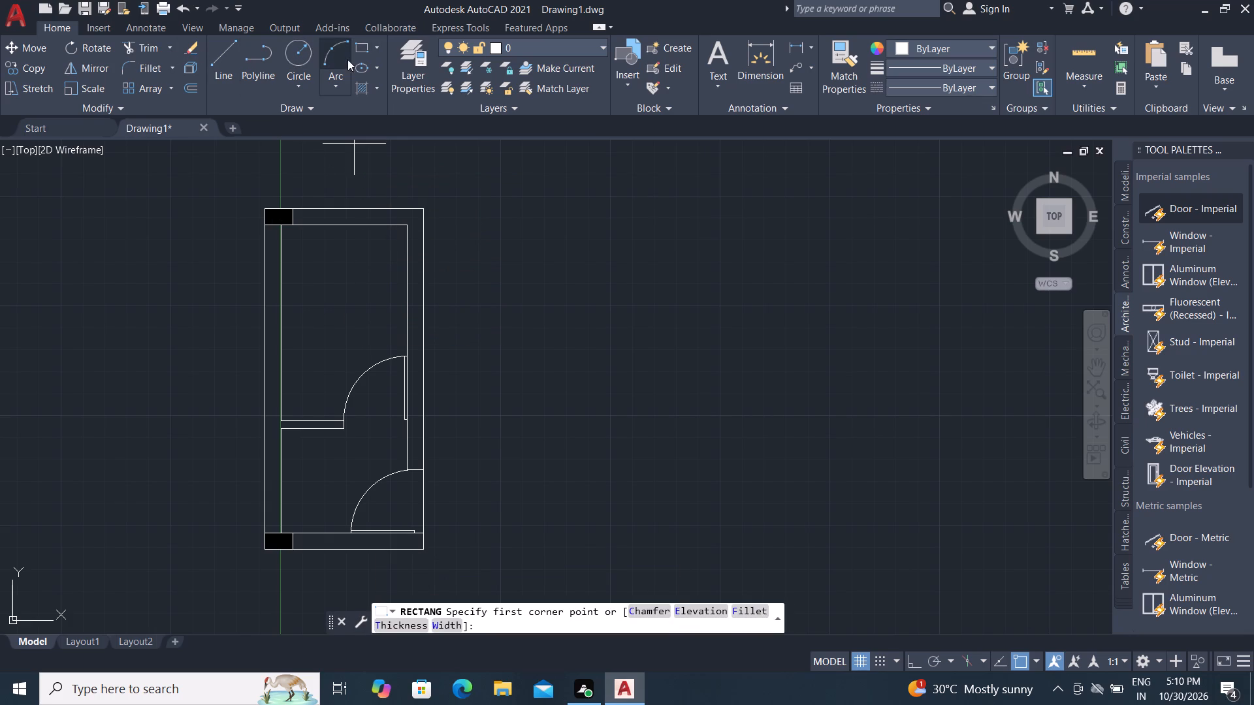
scroll(280, 230, "up", 3)
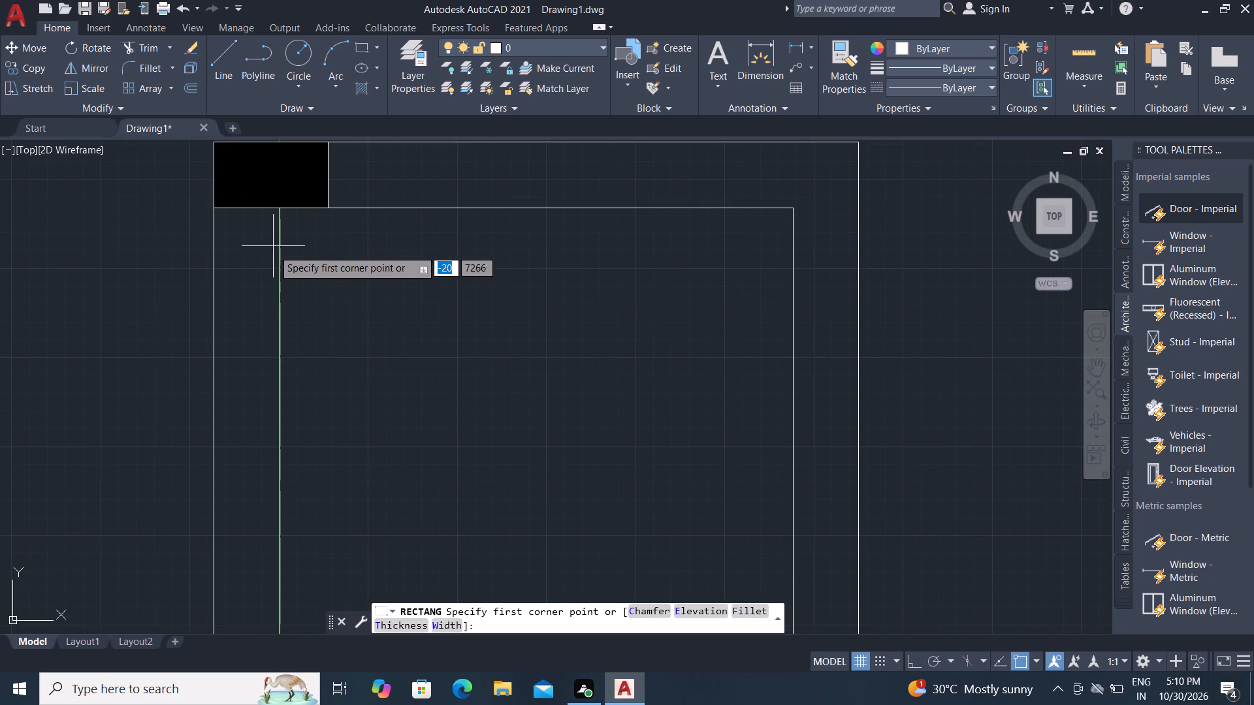
left_click(298, 231)
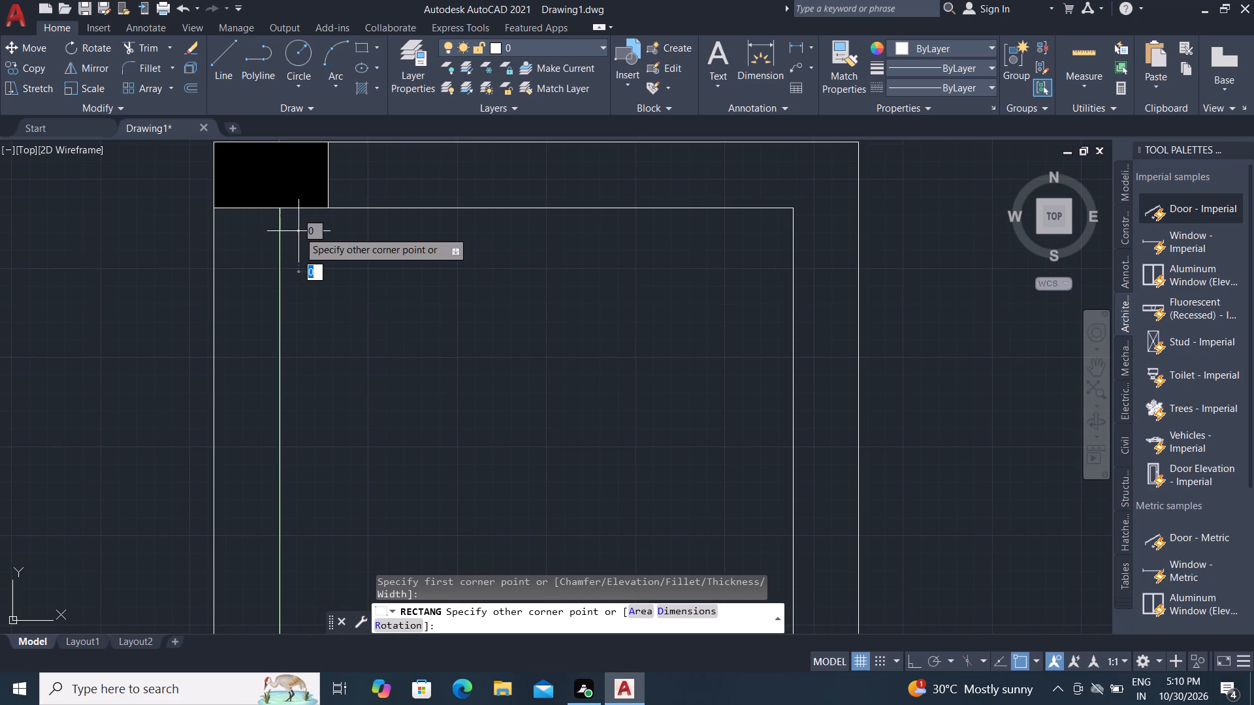
left_click(334, 266)
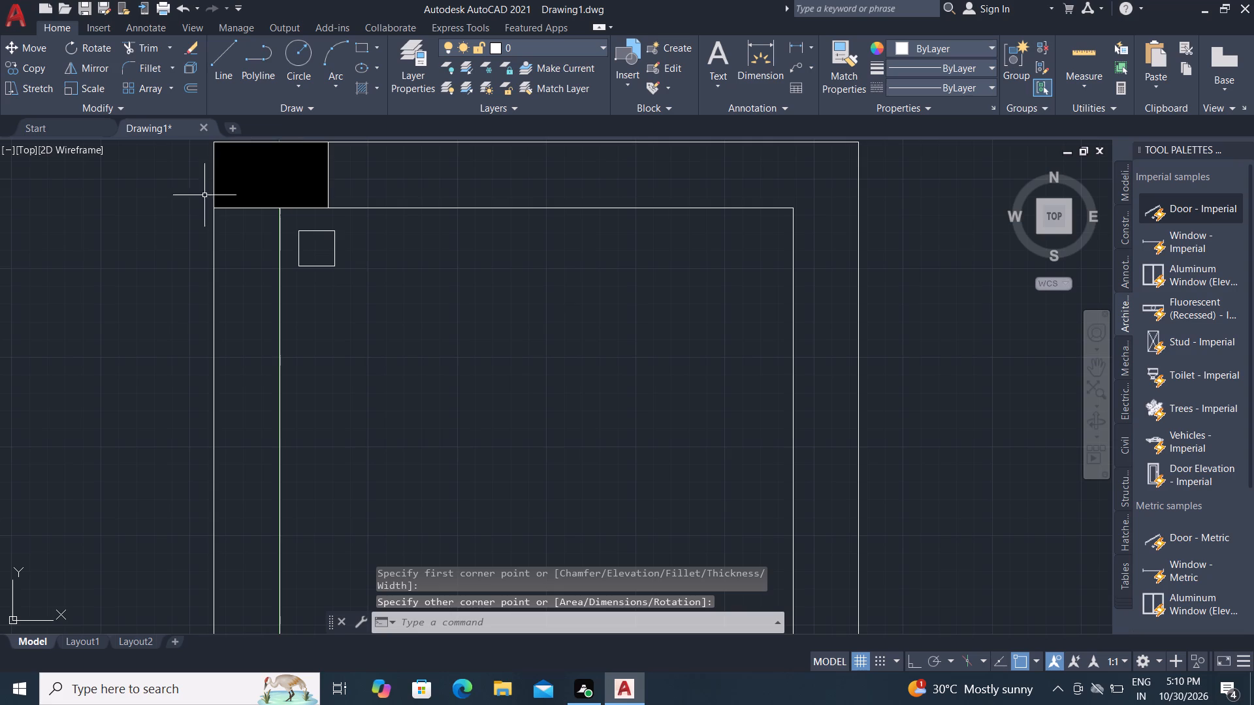
Draw a horizontal line with Ortho on from the small square's left-side midpoint, leftward across the wall to well outside the plan.
scroll(313, 262, "up", 3)
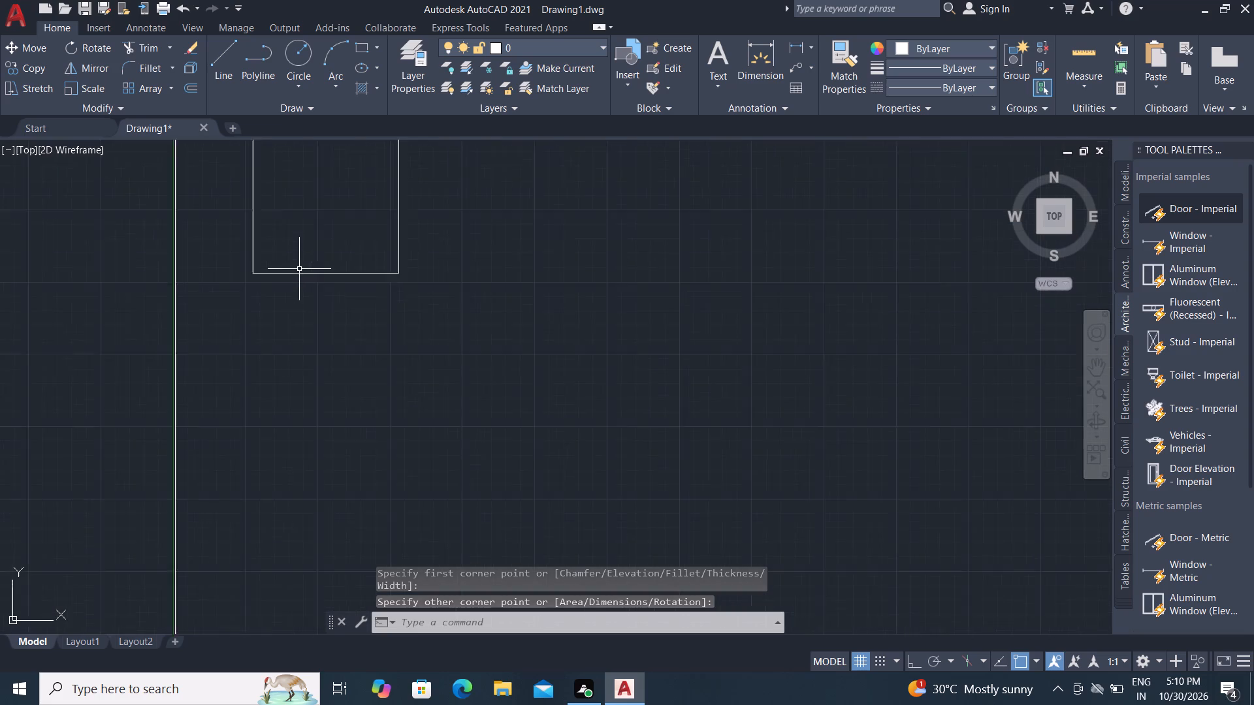
scroll(299, 269, "up", 2)
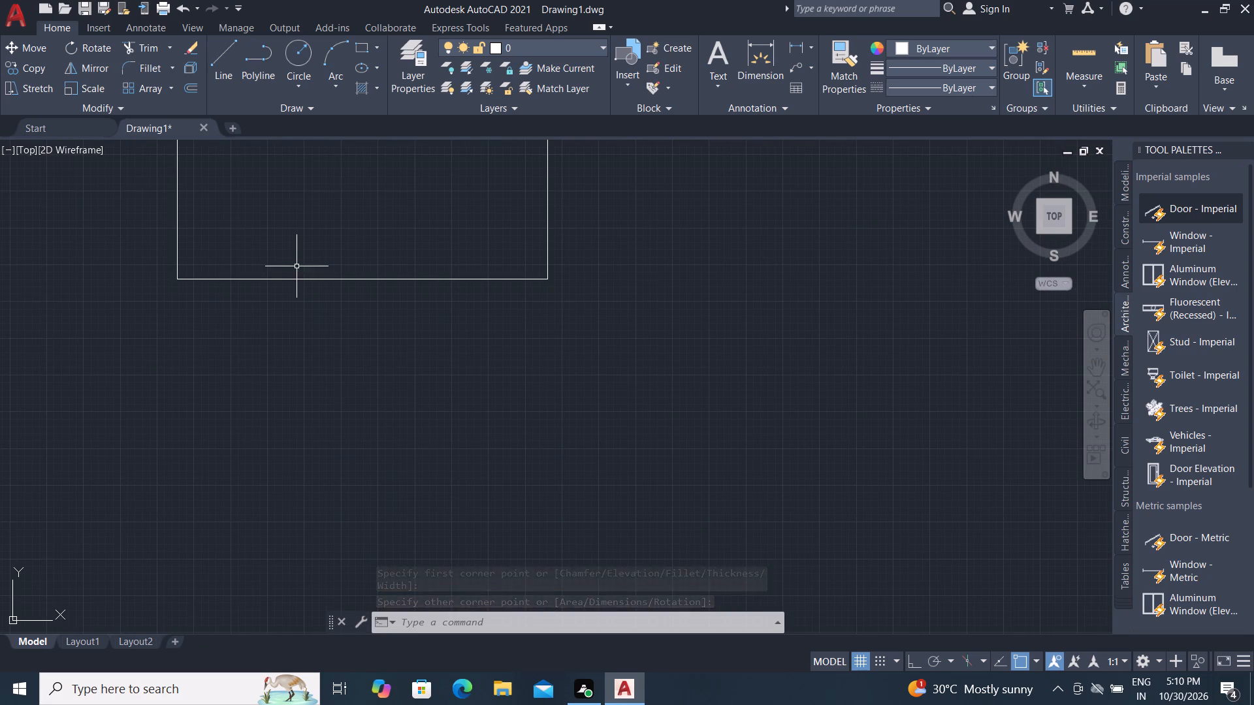
scroll(298, 266, "down", 4)
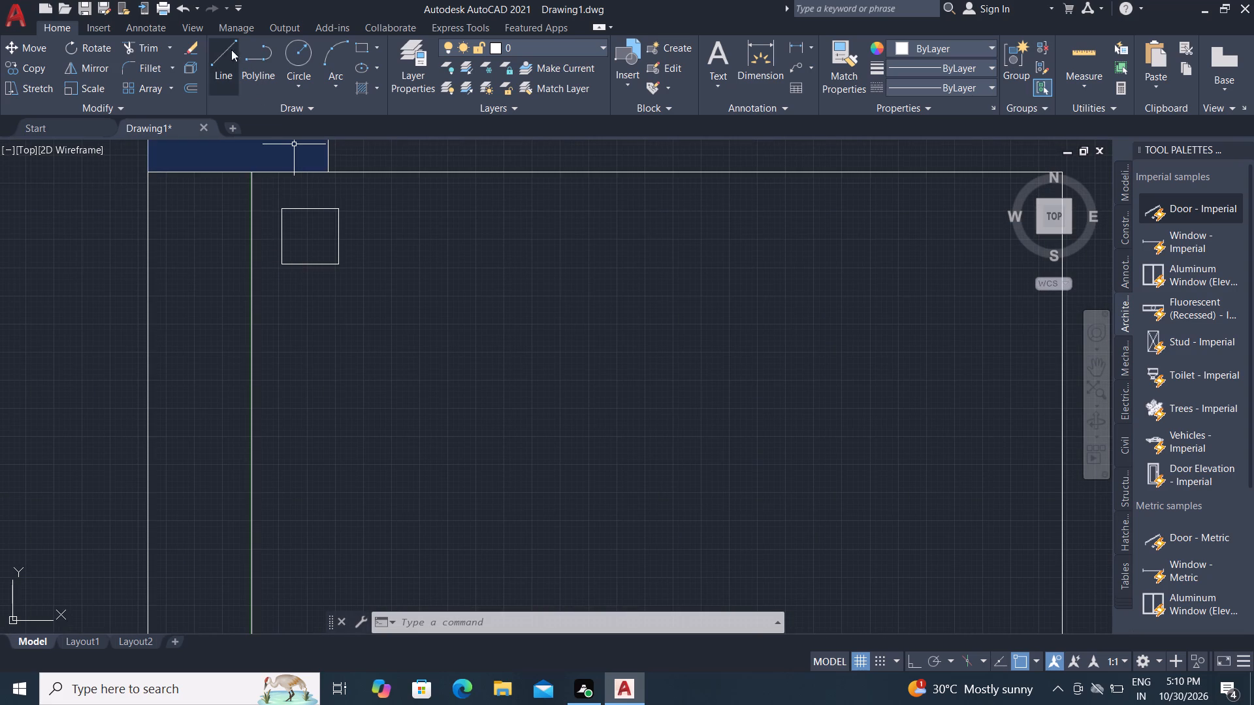
left_click(223, 46)
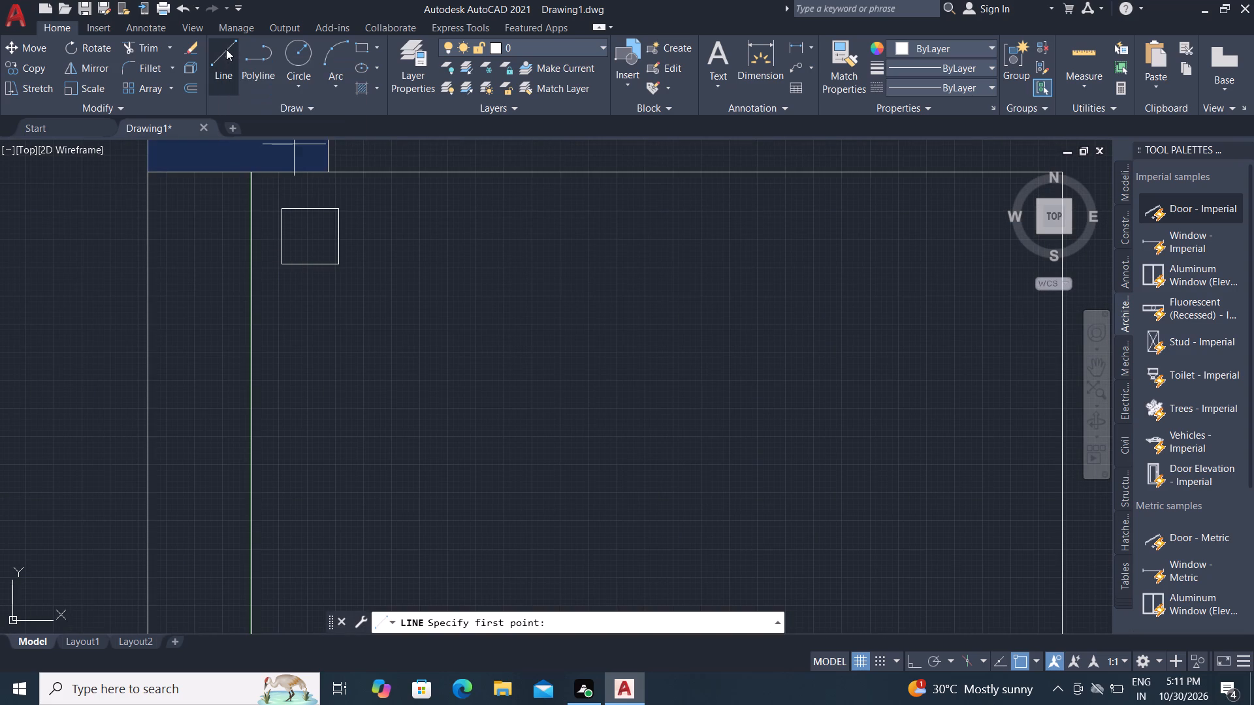
scroll(357, 328, "down", 1)
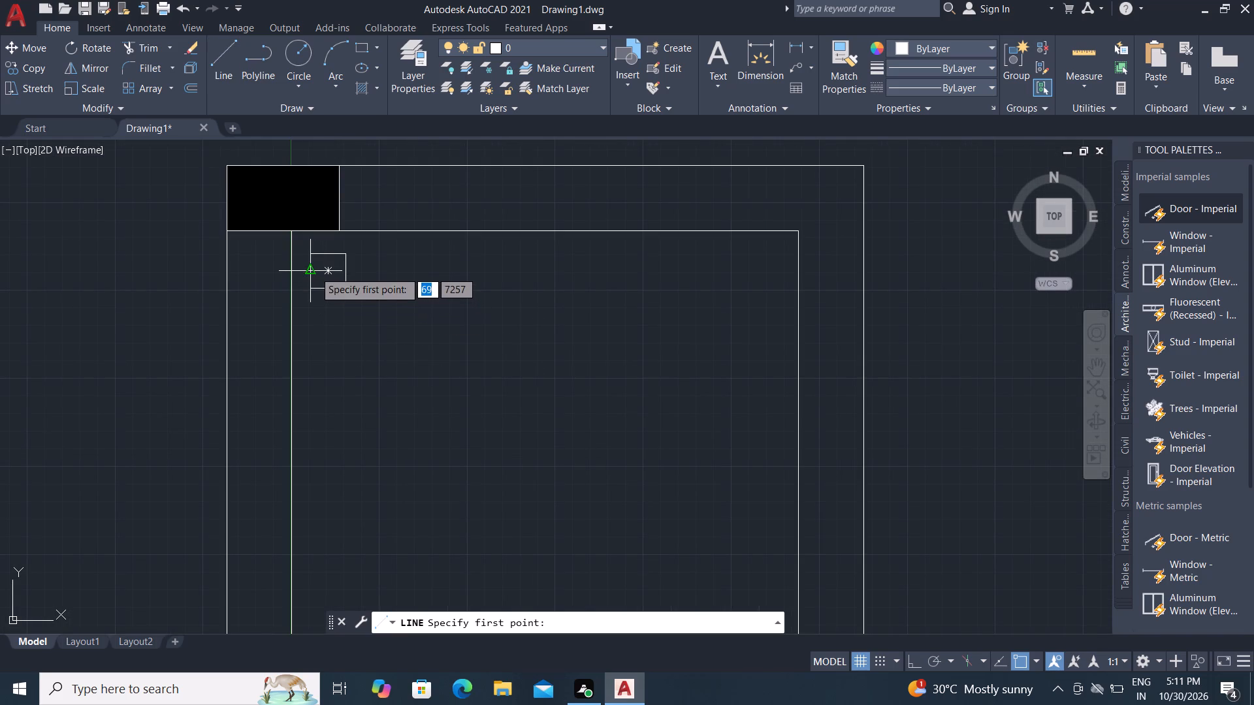
left_click(314, 270)
middle_click_drag(67, 243, 283, 337)
key("F8")
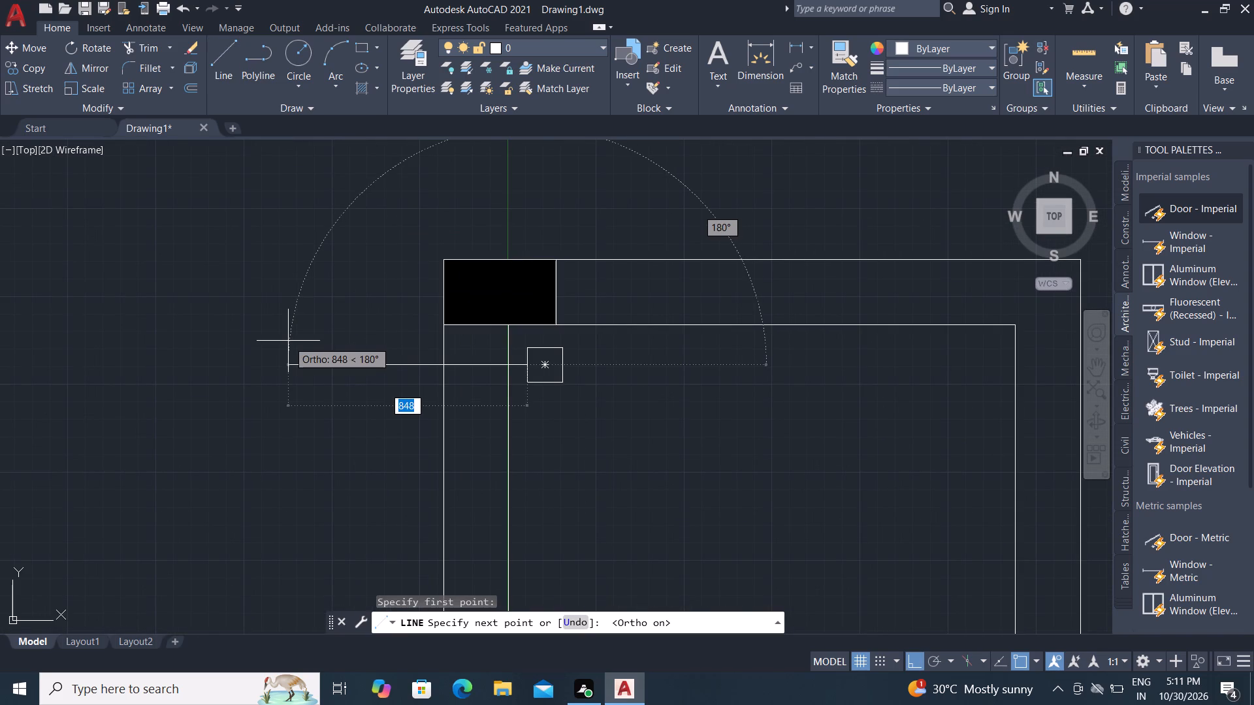
left_click(40, 273)
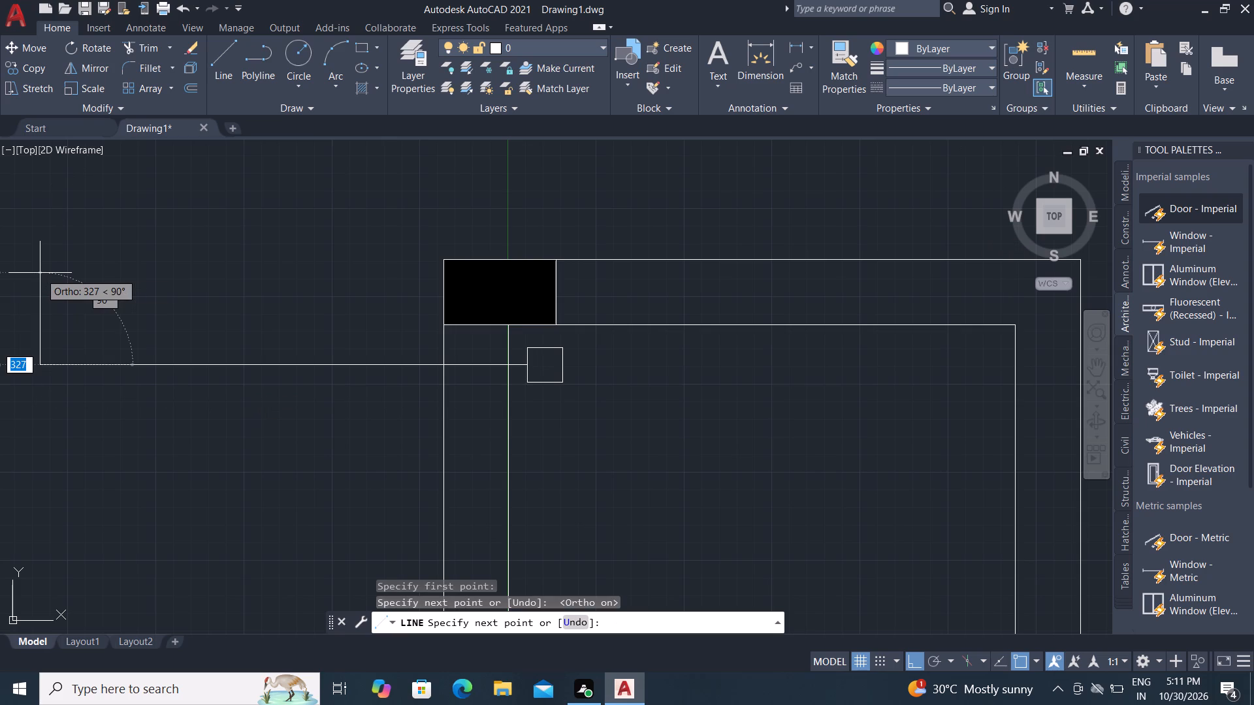
key("Escape")
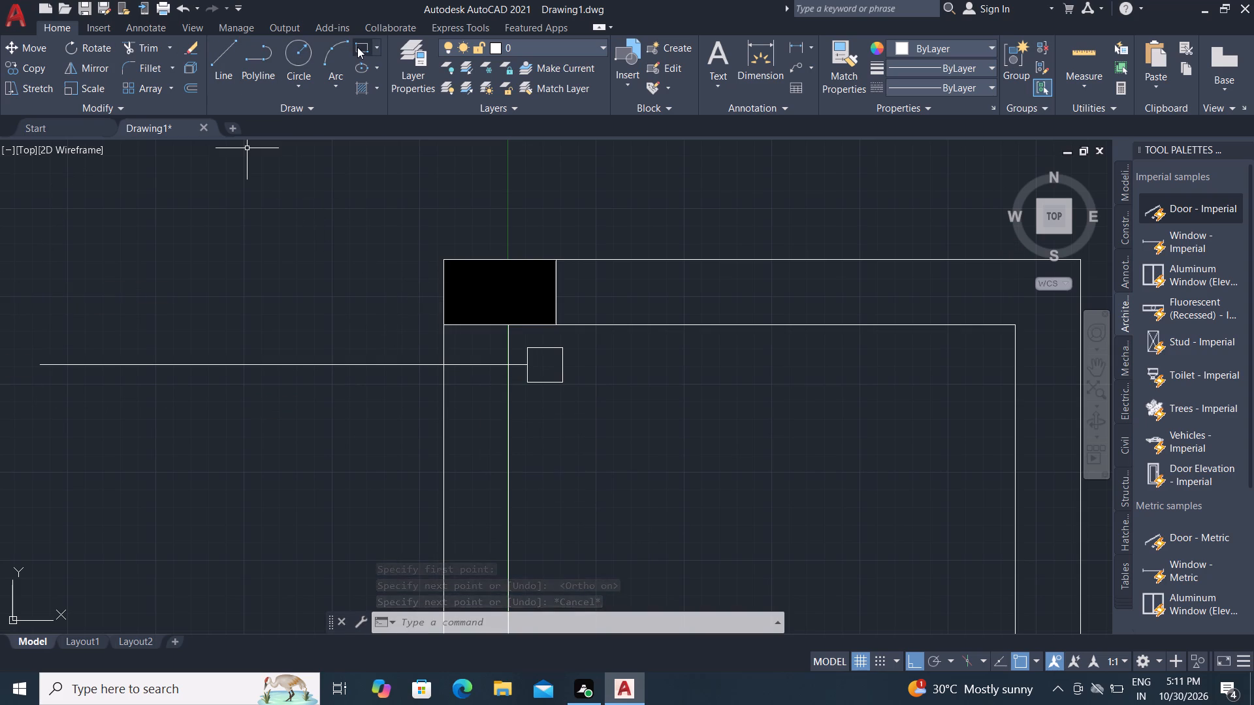
Copy the small square by its upper-left corner 860 mm to the left, onto the line outside the plan.
left_click(27, 66)
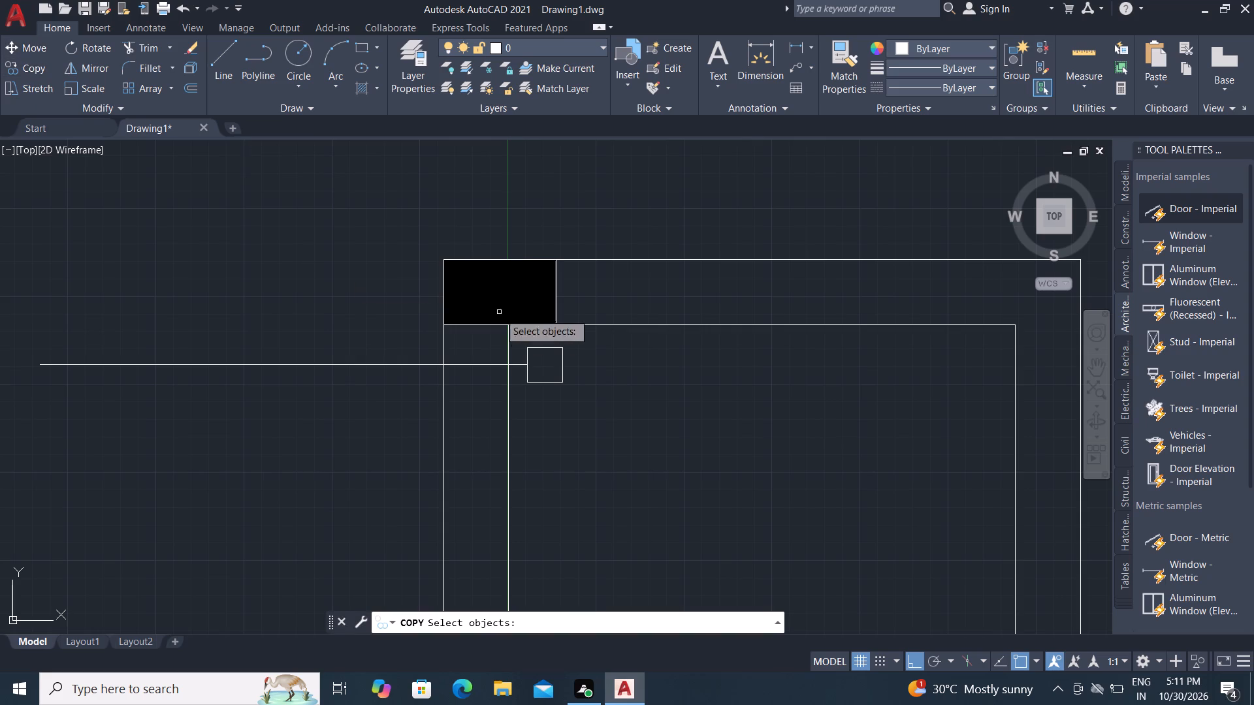
left_click(537, 347)
right_click(536, 340)
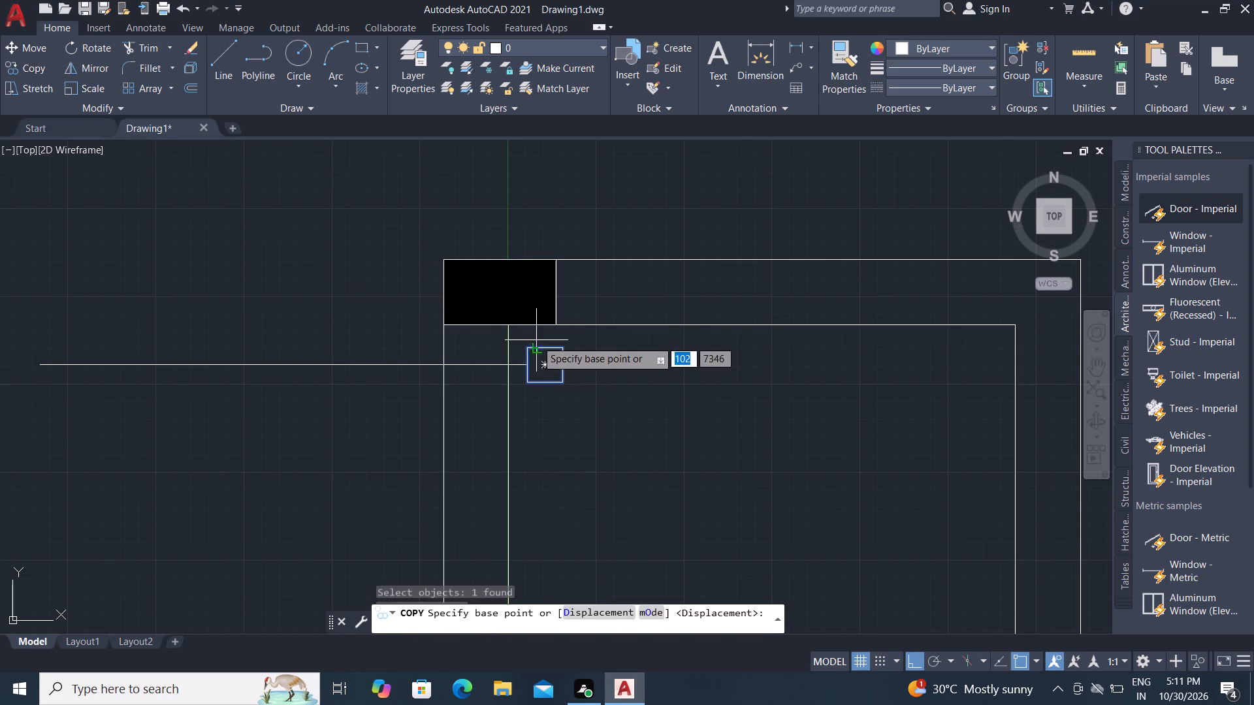
left_click(526, 345)
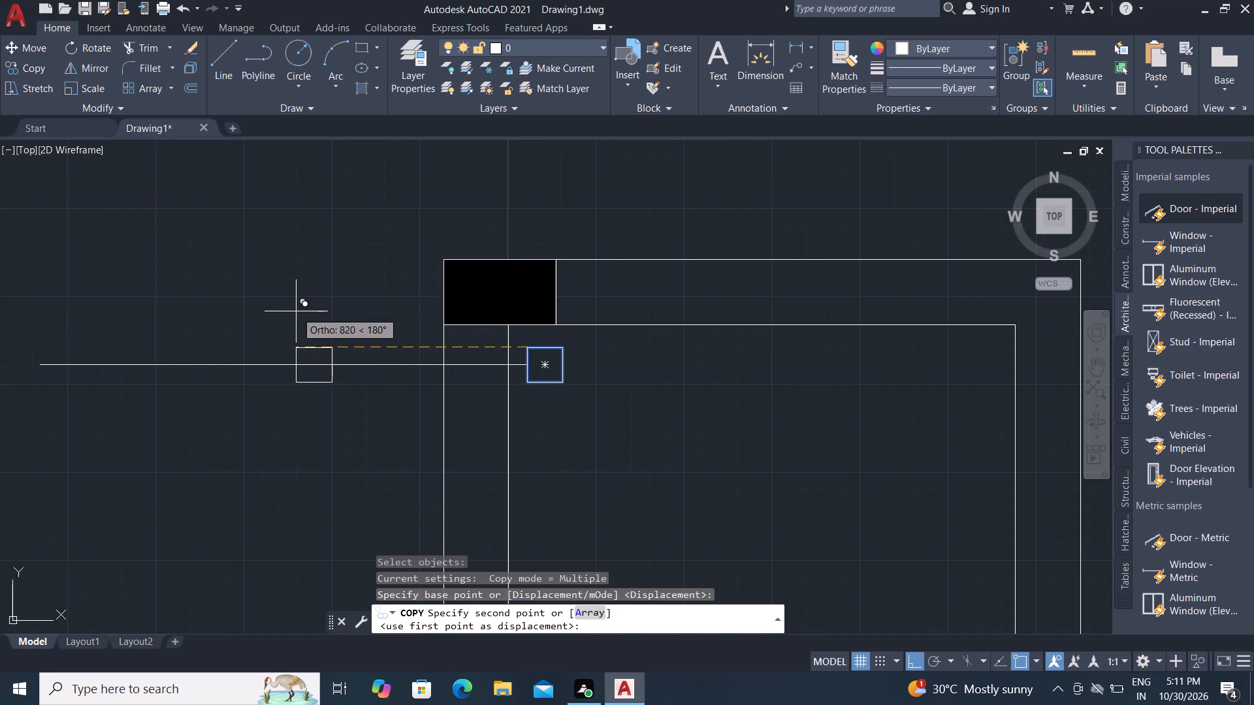
left_click(285, 312)
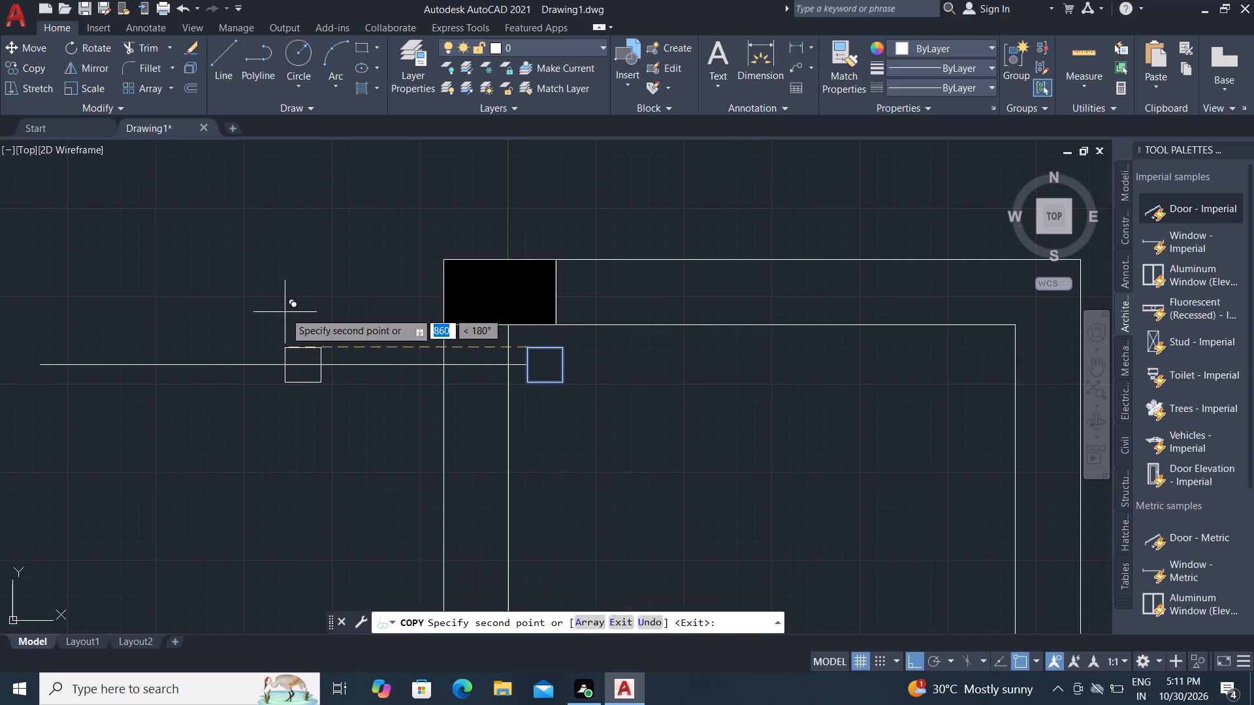
key("grave")
key("Escape")
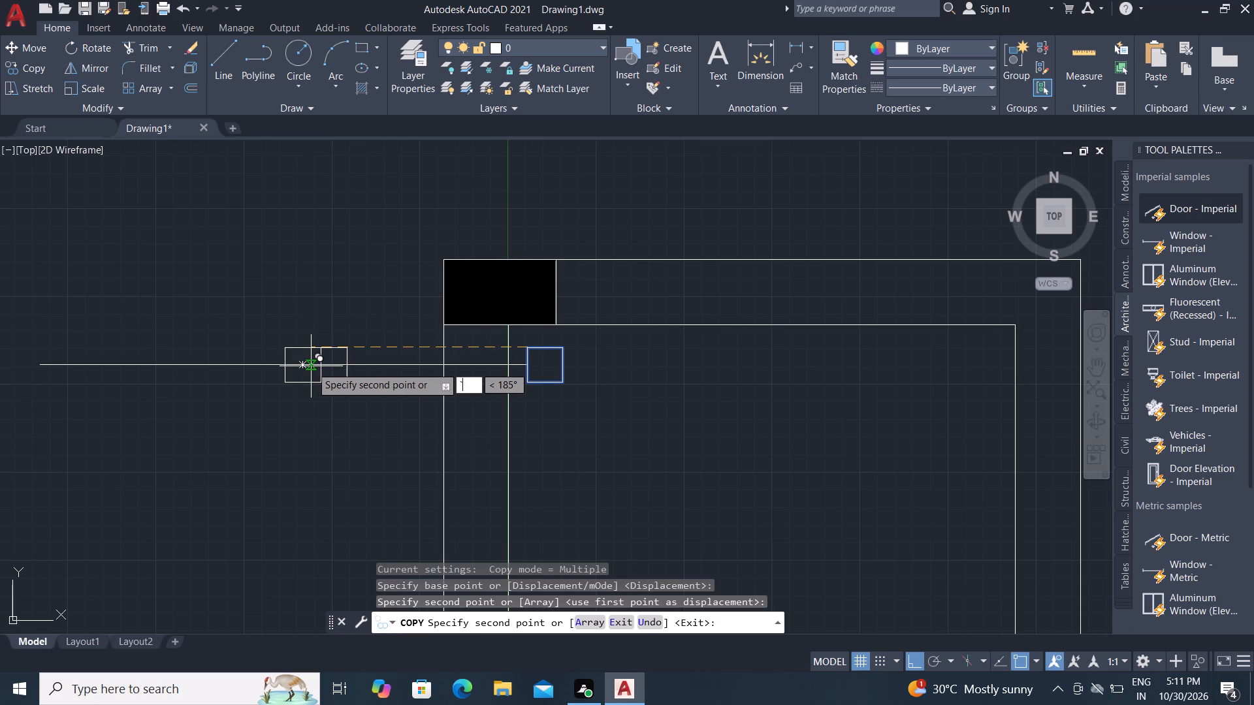
Trim away the part of the horizontal line that runs inside the copied square.
key("t")
type("R")
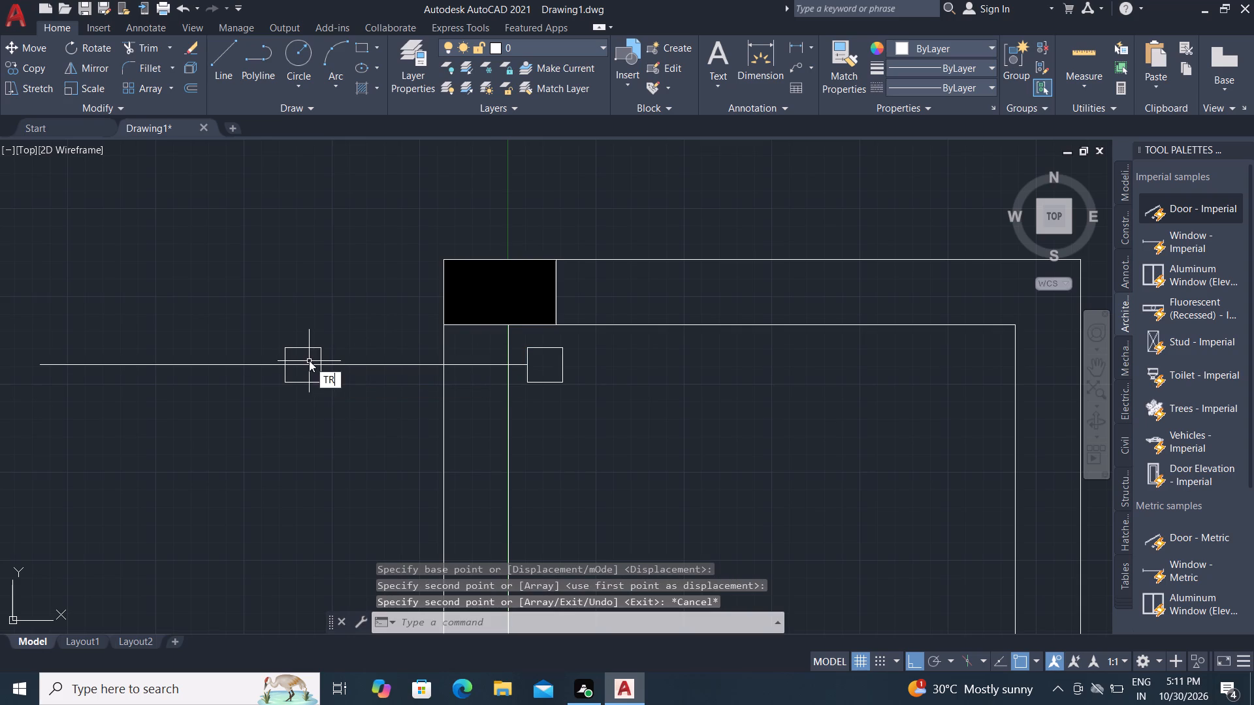
key("space")
left_click(306, 366)
key("Escape")
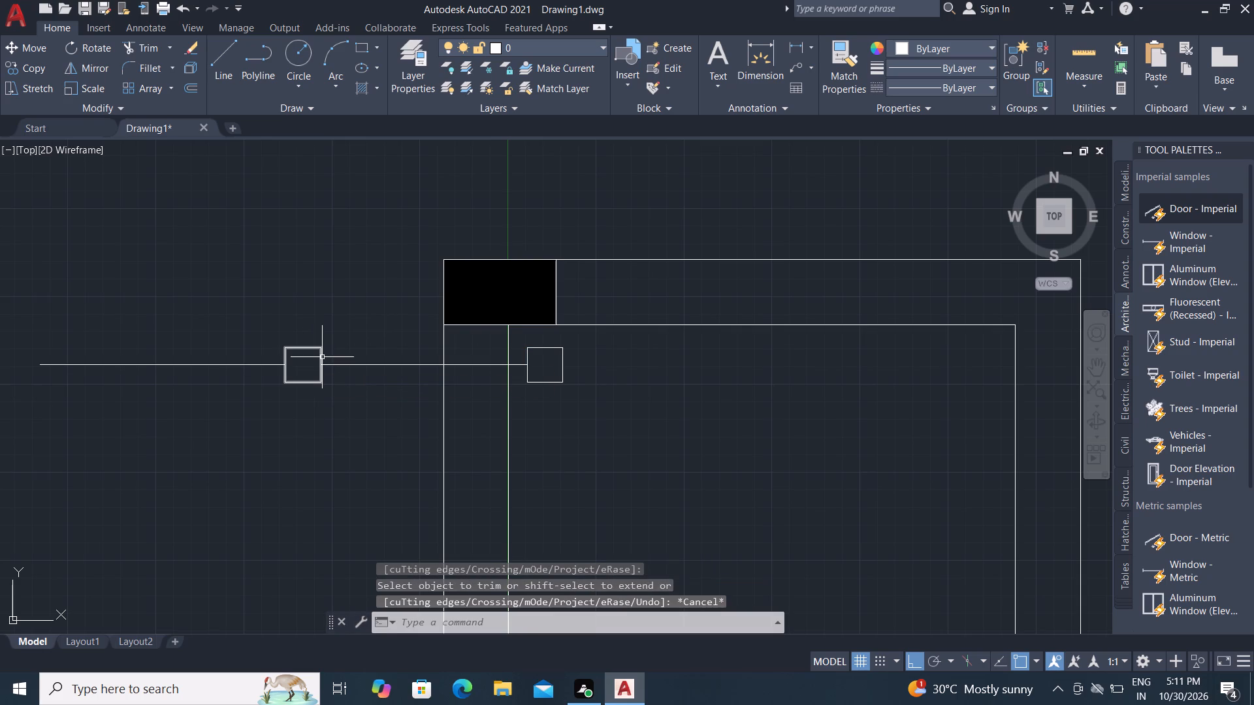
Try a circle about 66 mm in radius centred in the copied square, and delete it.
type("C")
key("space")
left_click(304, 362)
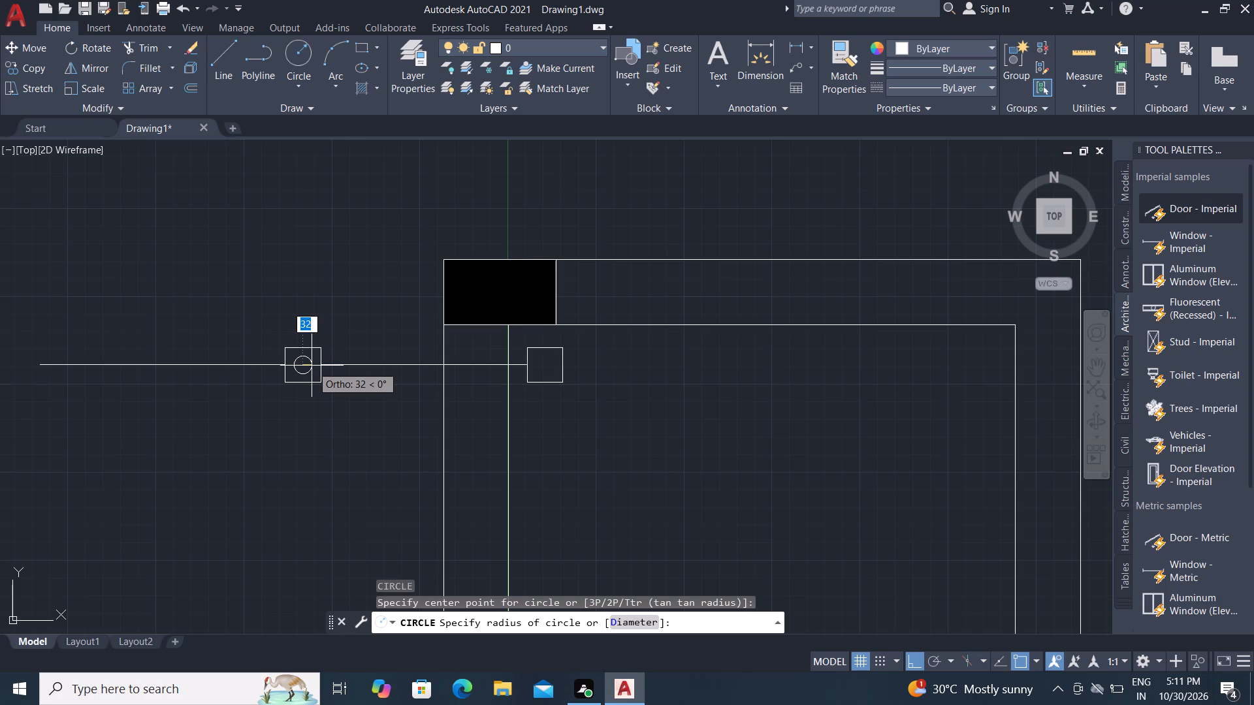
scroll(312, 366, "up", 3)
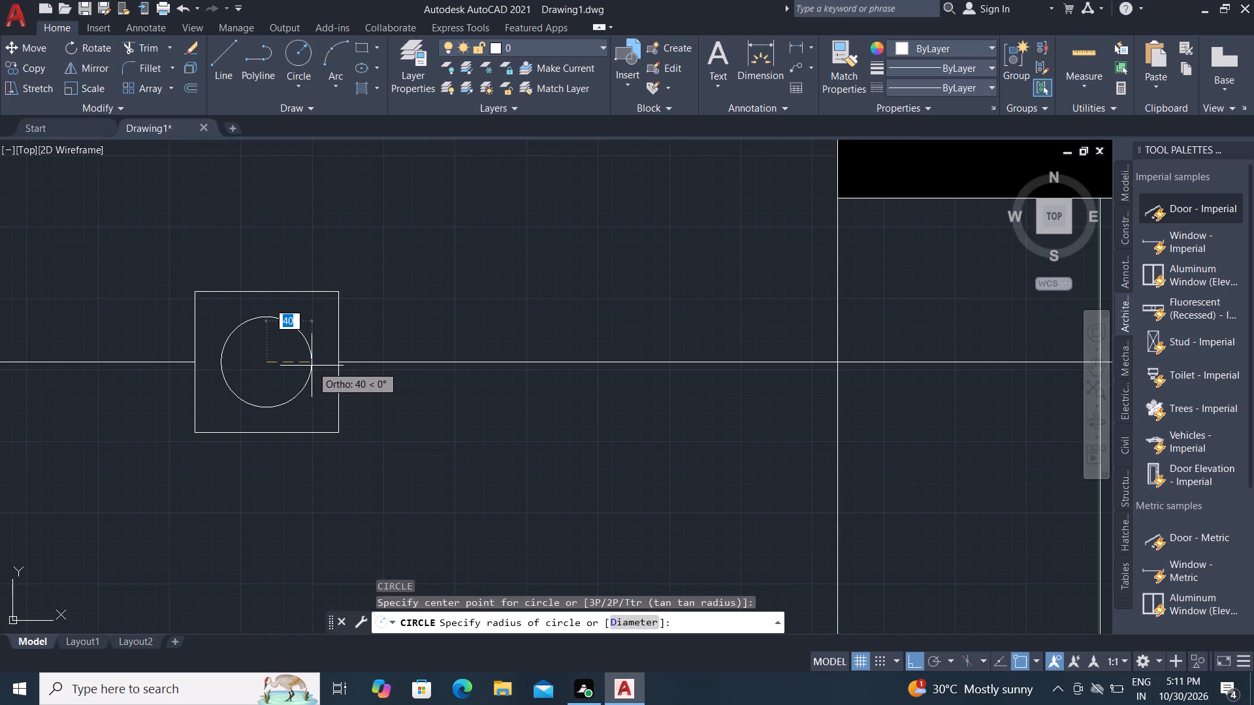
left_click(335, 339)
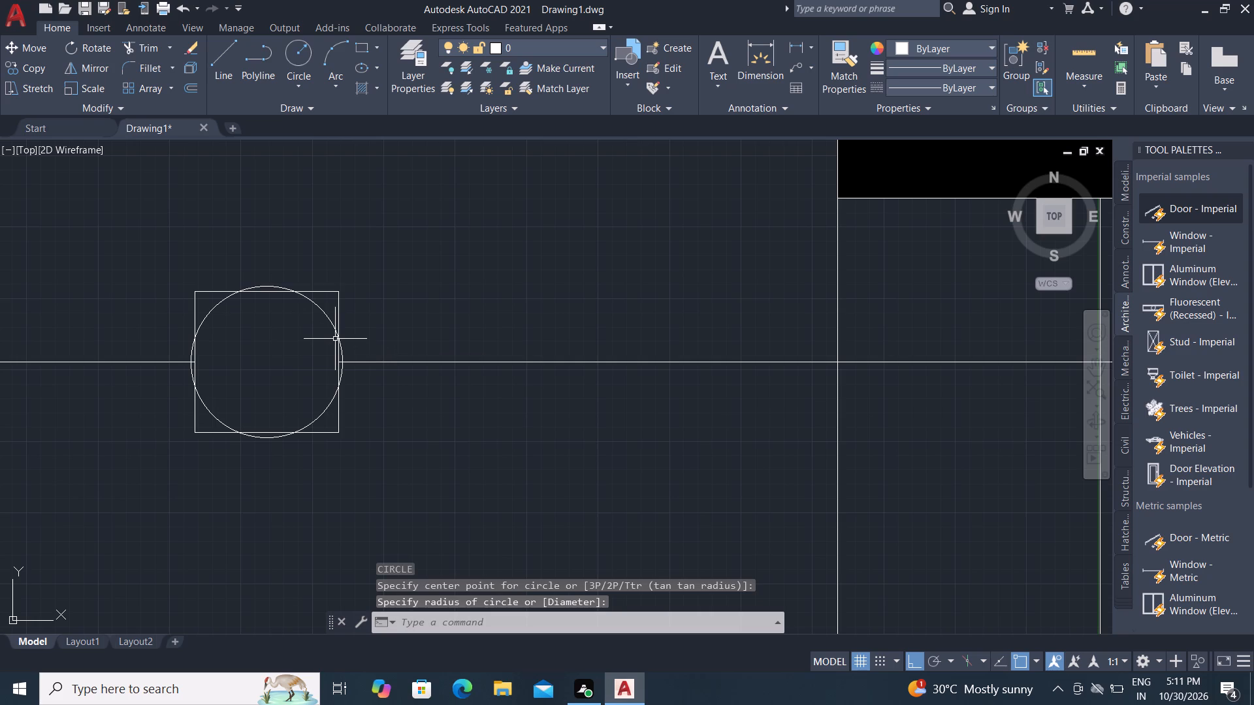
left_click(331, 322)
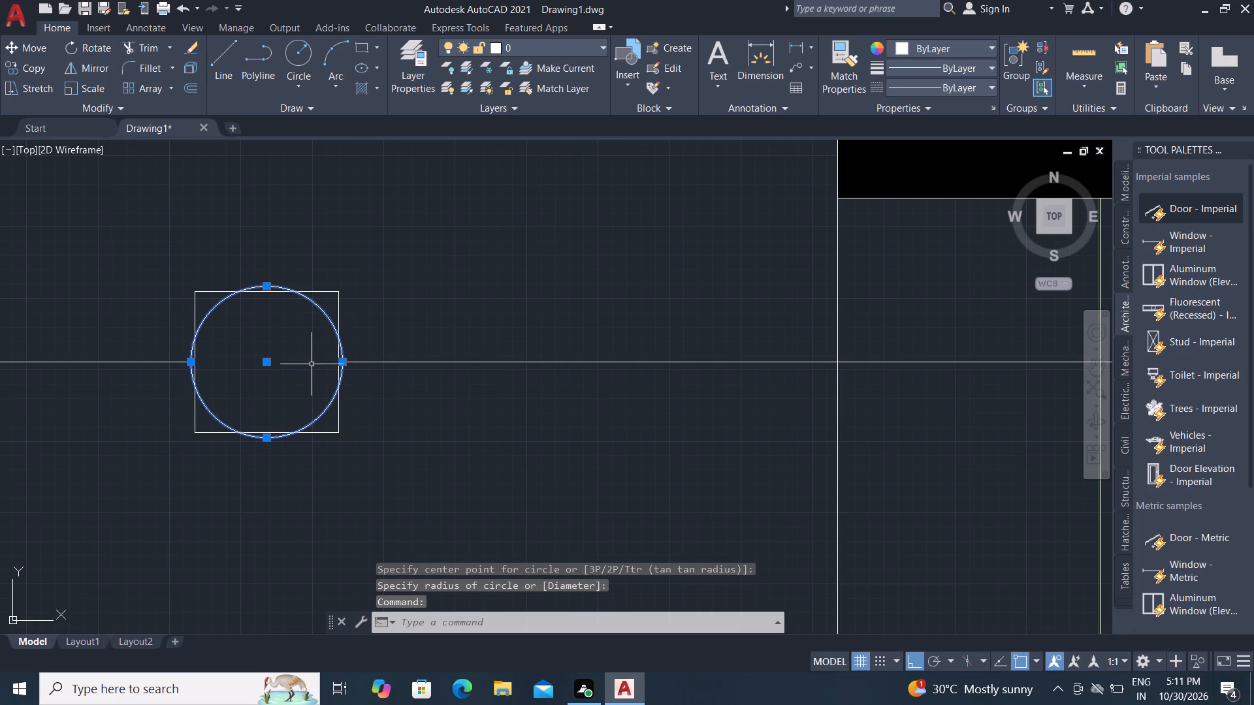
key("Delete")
Draw a circle about 62 mm in radius from the copied square's centre to its bottom edge.
type("C")
key("space")
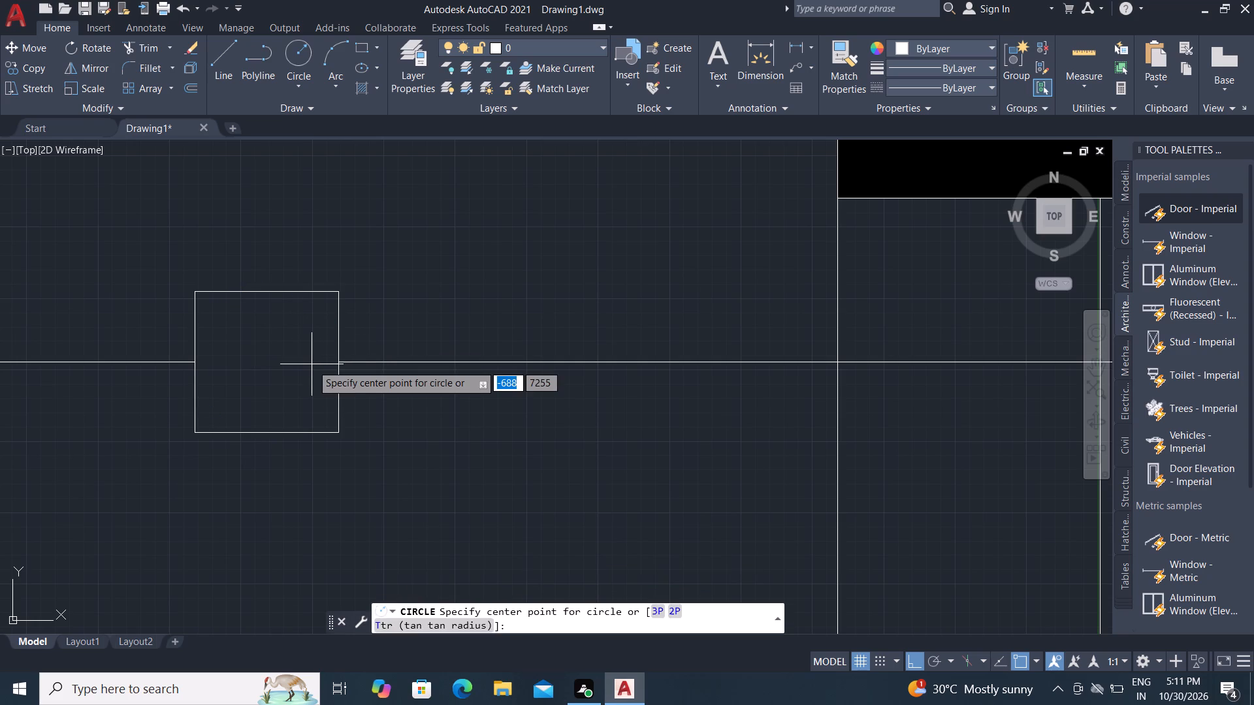
left_click(270, 362)
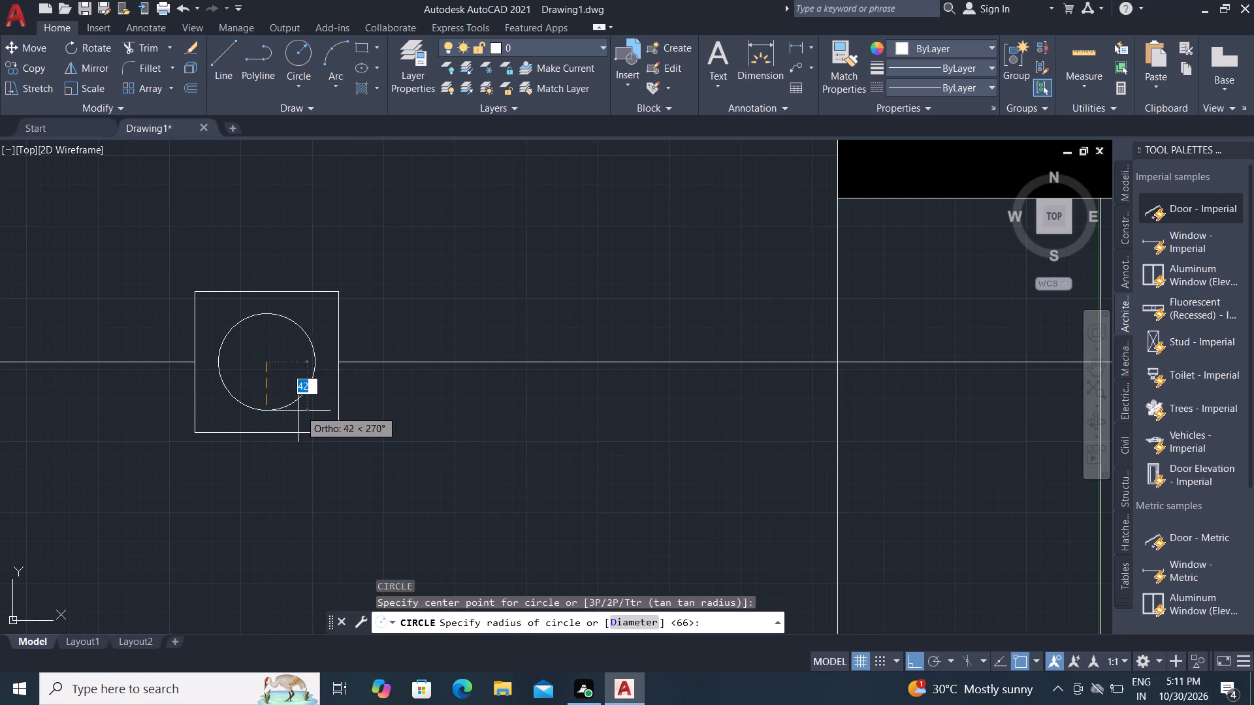
left_click(270, 435)
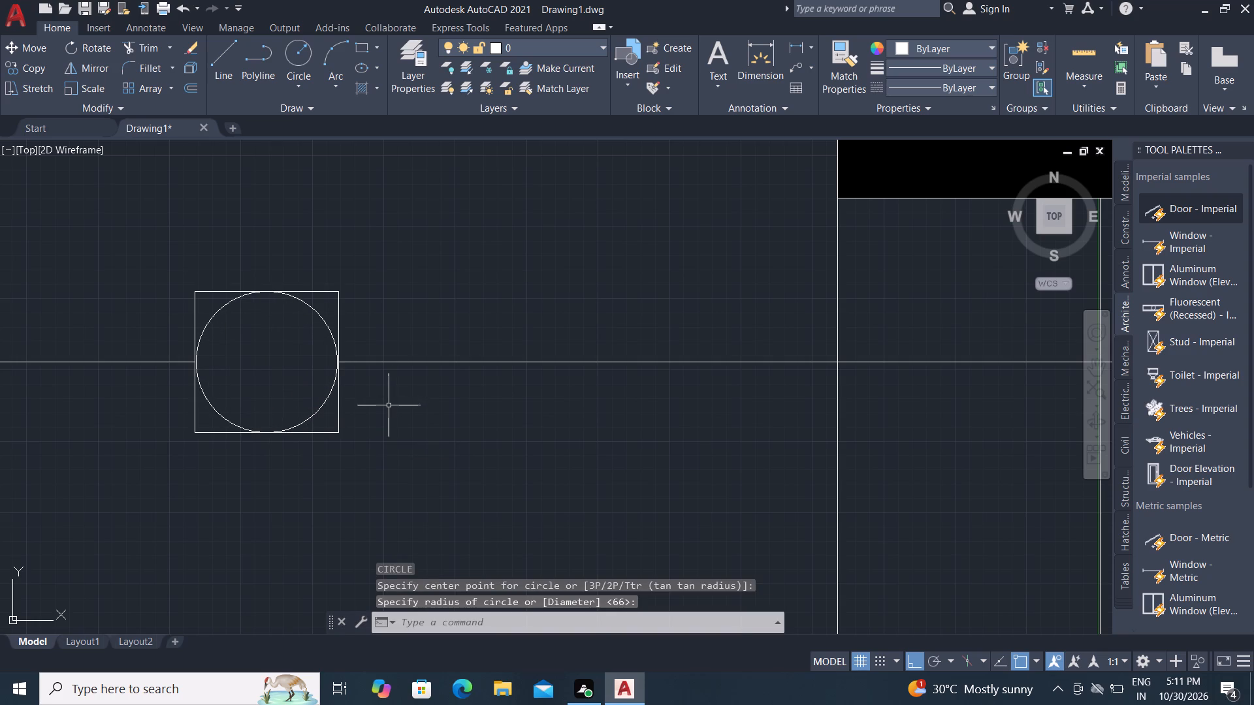
key("Escape")
key("Escape")
key("Escape")
Hatch the corner areas between the circle and the copied square with the SOLID pattern in black (0,0,0).
key("h")
key("space")
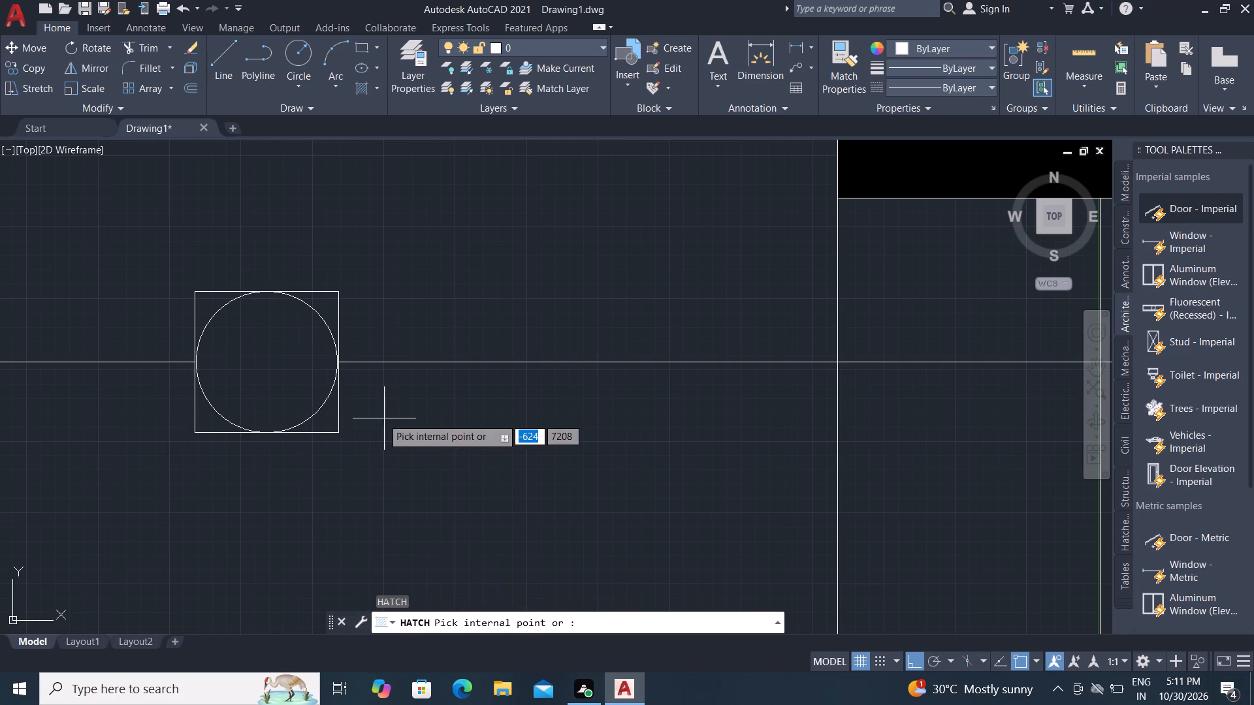
left_click(330, 415)
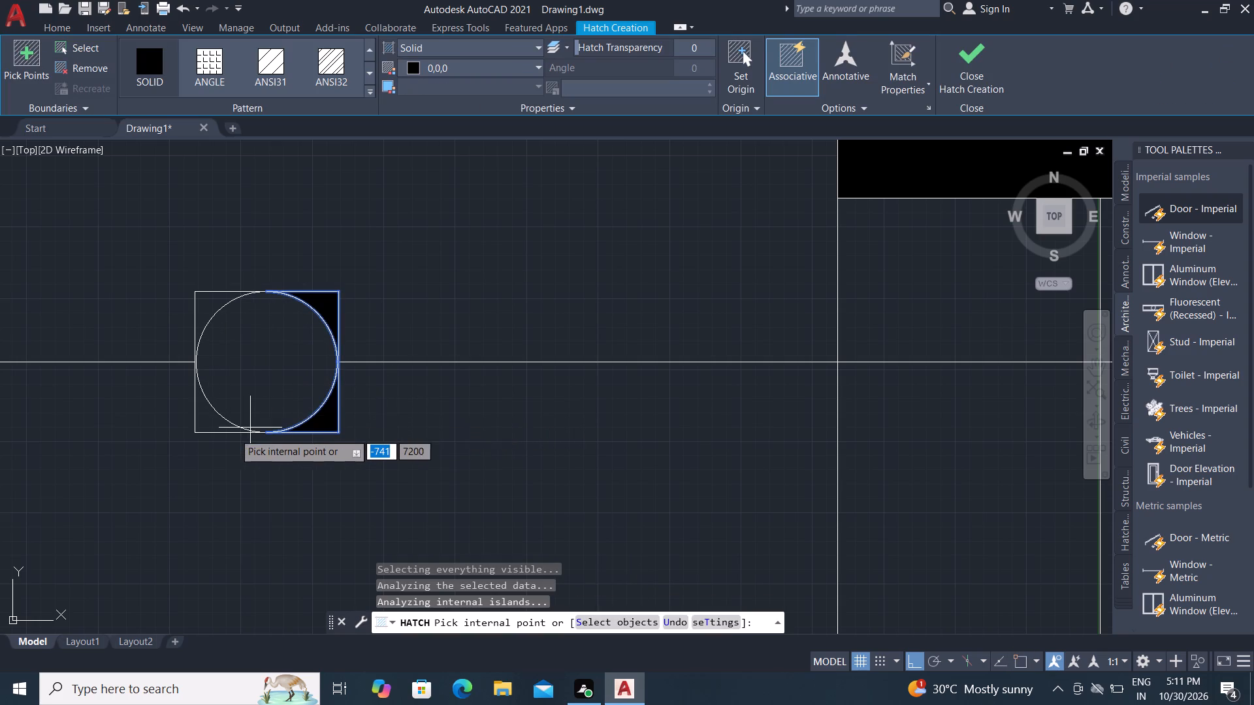
left_click(213, 416)
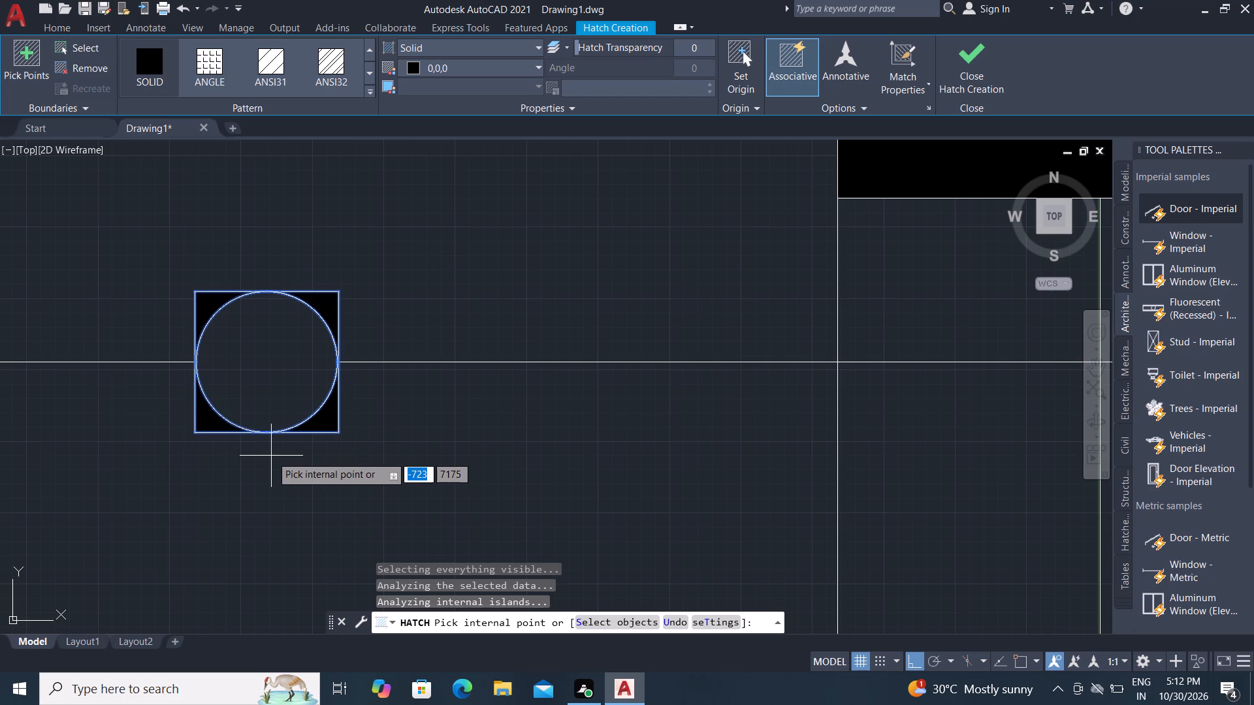
key("Escape")
key("Escape")
Draw a circle in the original small square inside the upper room, from its centre to its bottom edge.
scroll(263, 427, "down", 3)
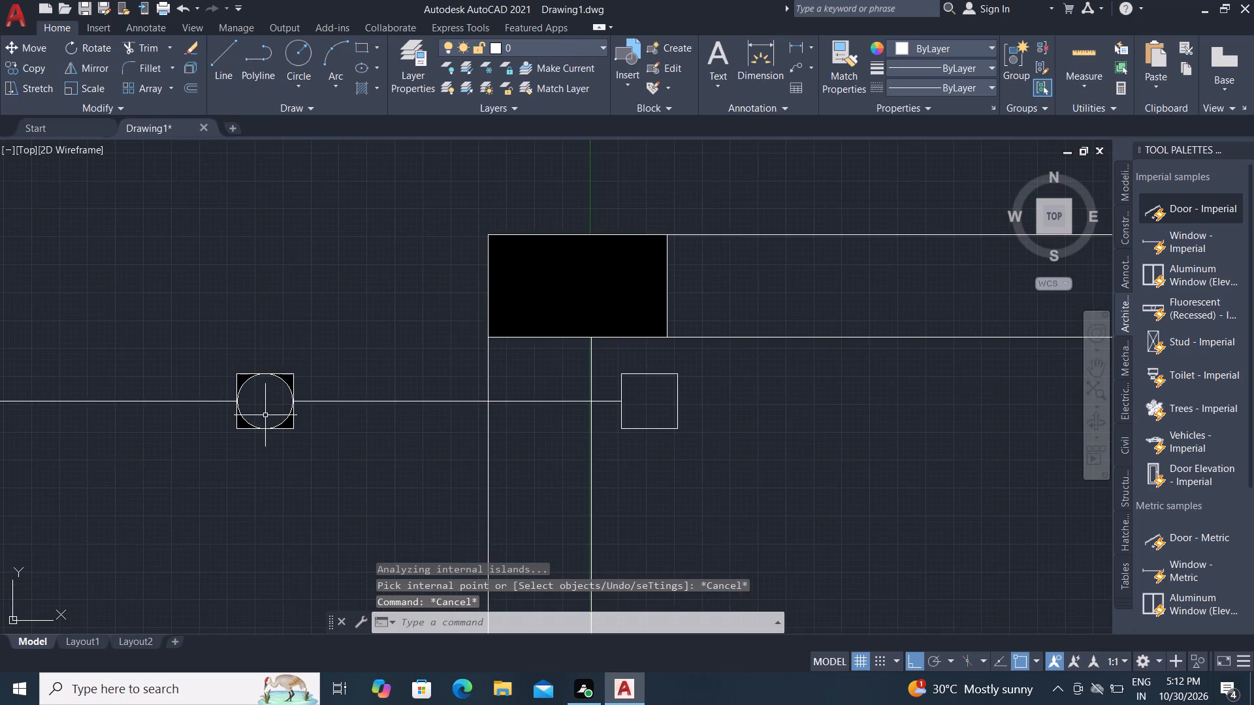
scroll(642, 373, "up", 1)
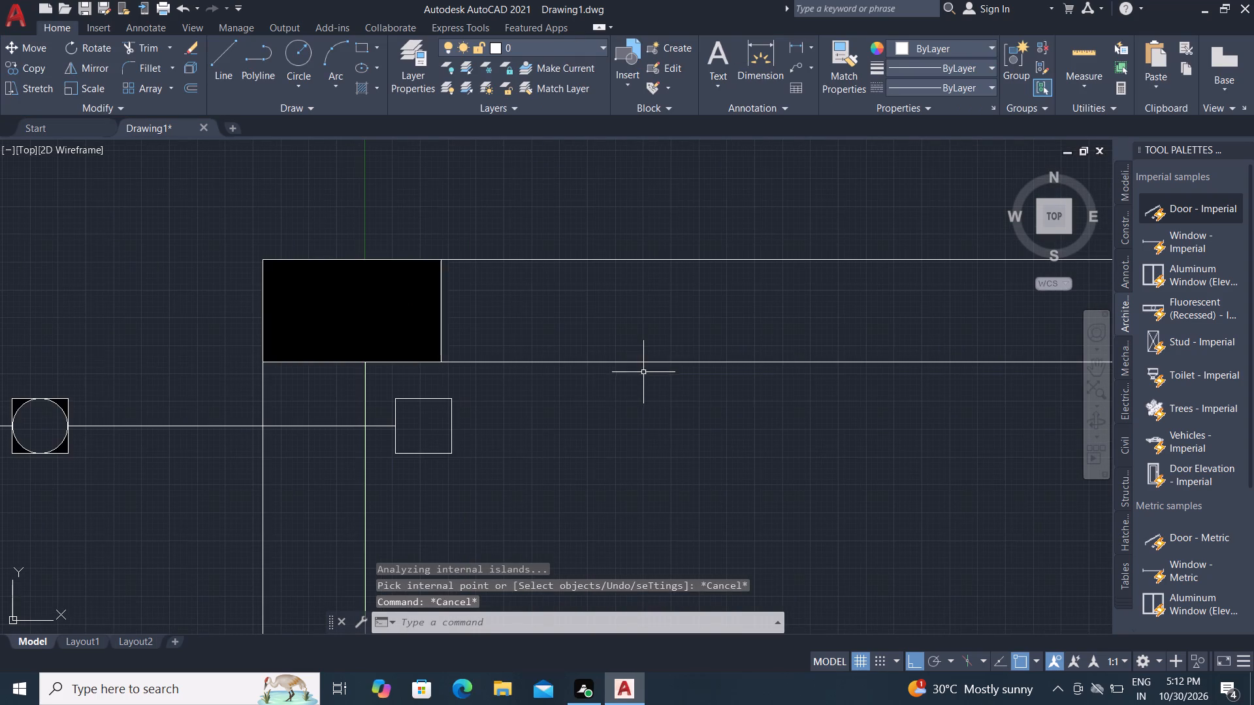
scroll(378, 403, "up", 2)
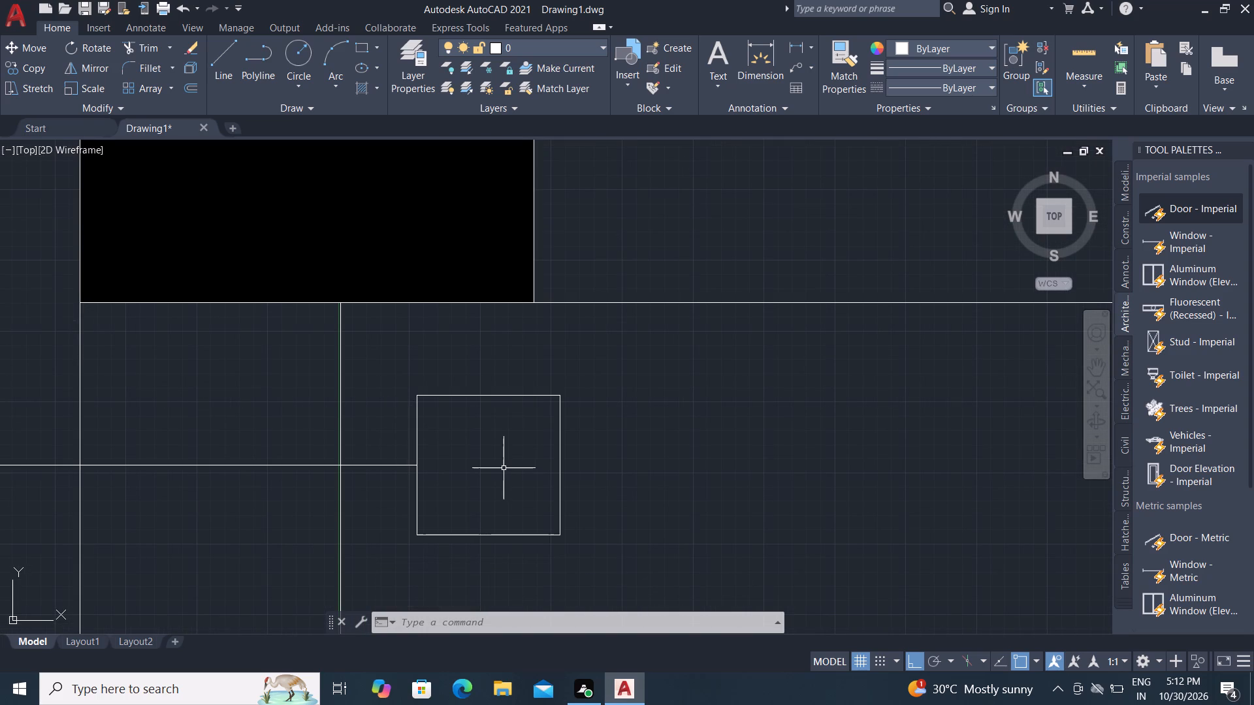
middle_click_drag(504, 468, 441, 441)
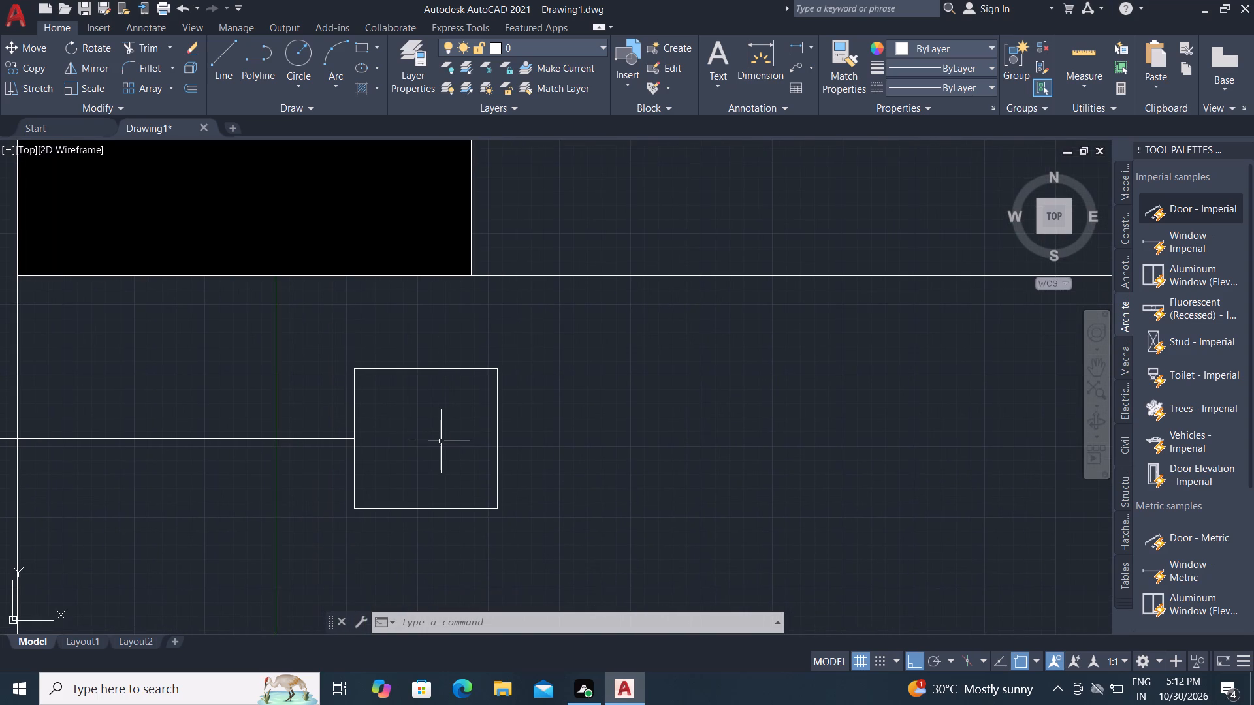
key("c")
key("space")
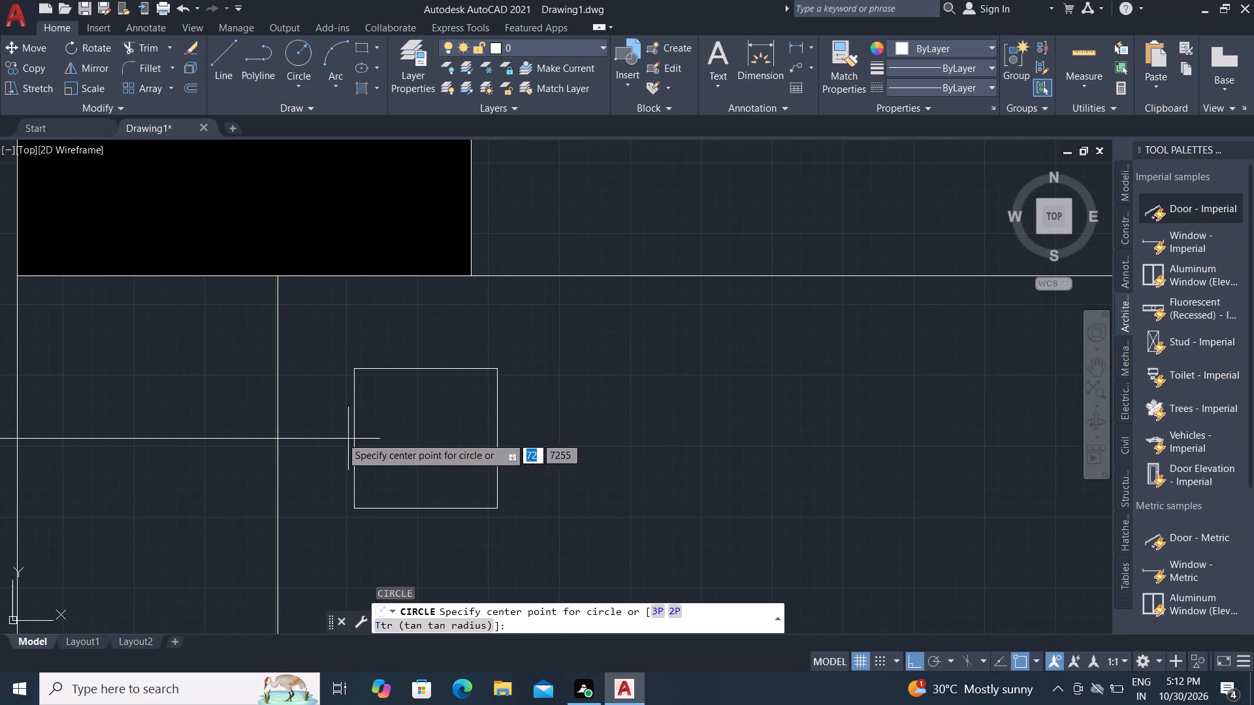
left_click(423, 435)
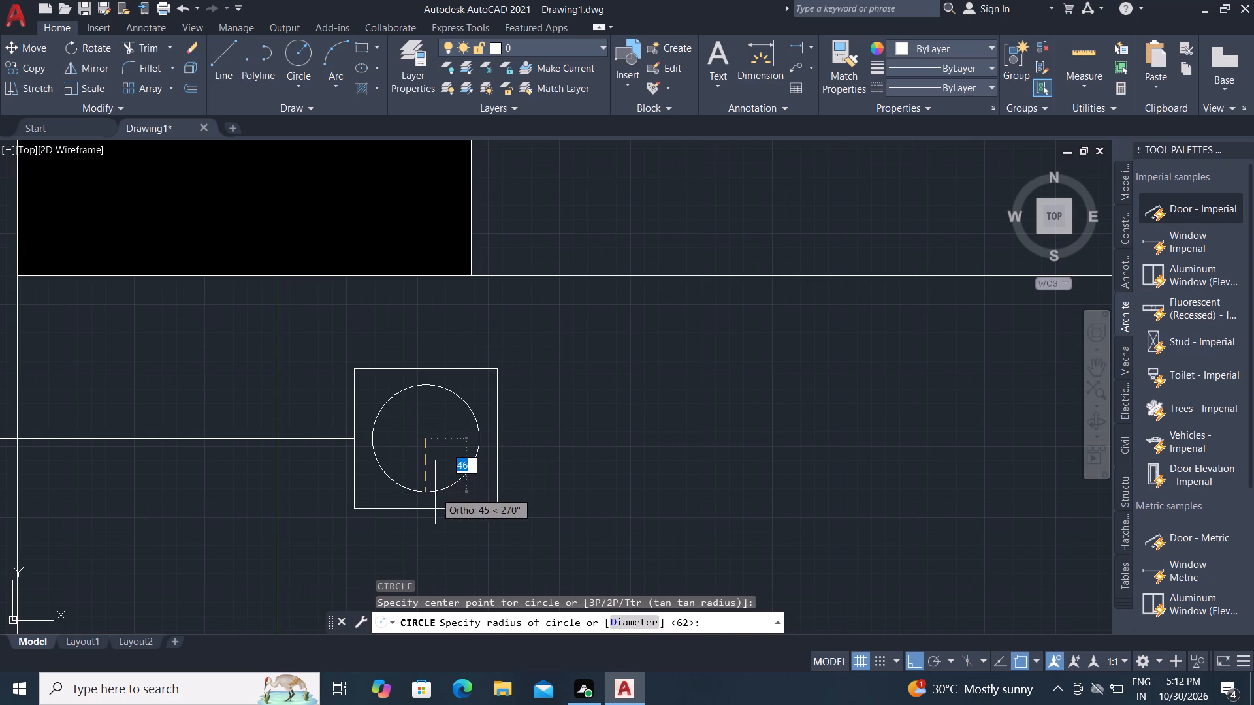
left_click(425, 510)
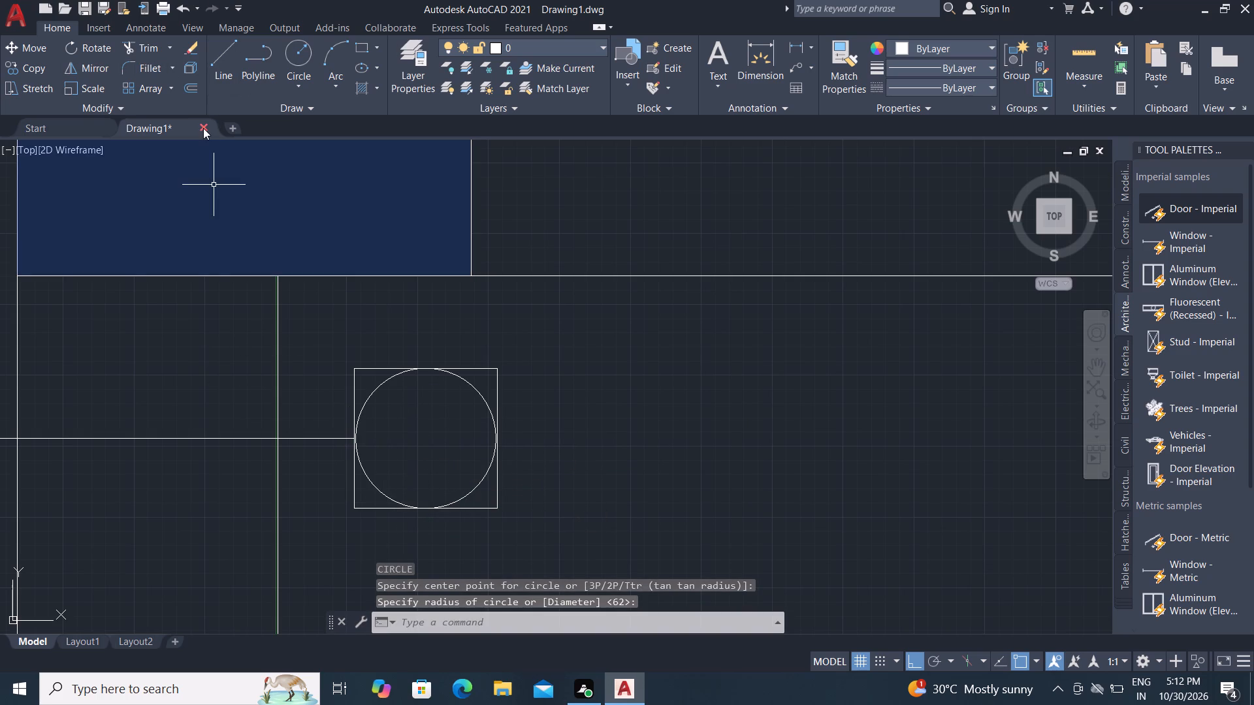
key("Escape")
key("Escape")
key("Escape")
key("Escape")
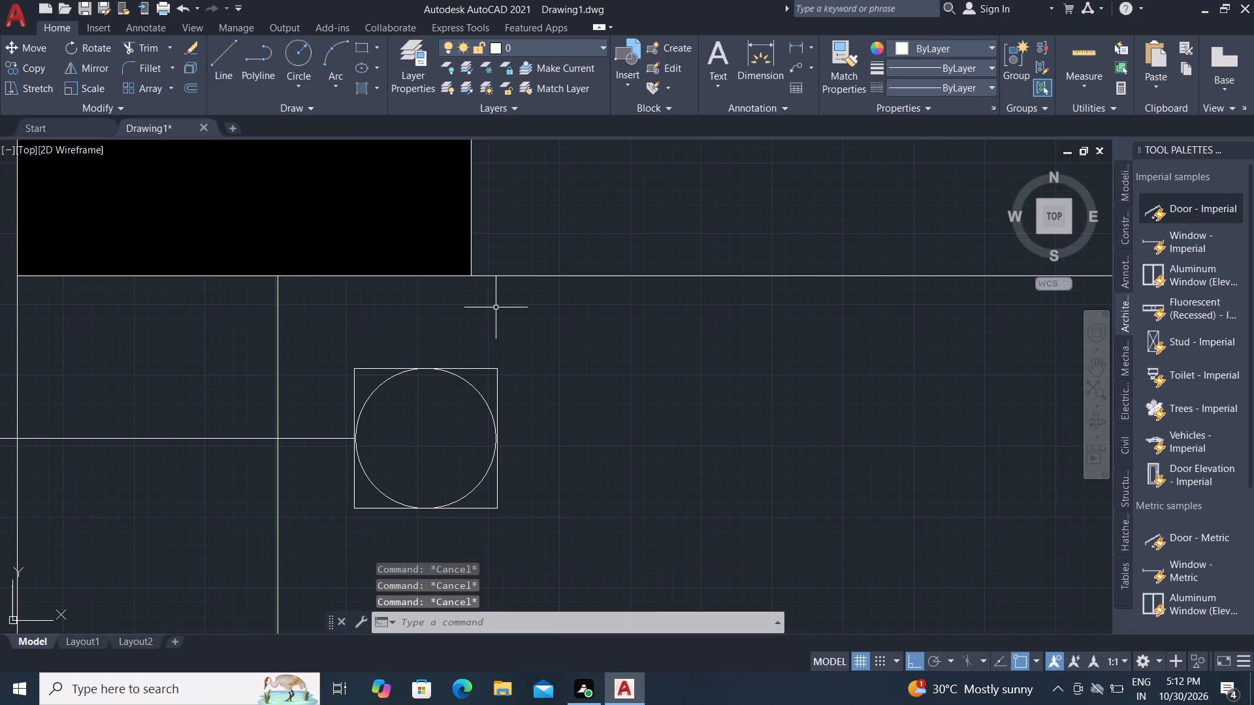
key("Escape")
key("Escape")
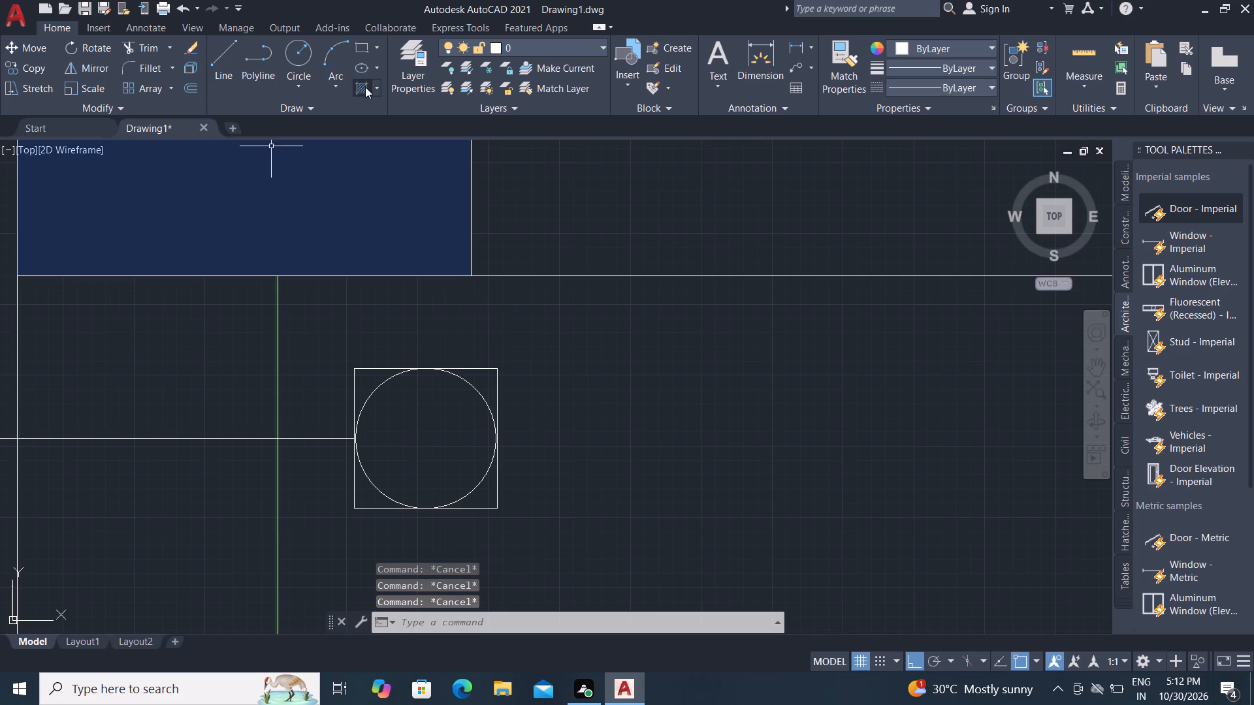
Hatch the inside of the circle in the upper room's small square with the SOLID pattern in black (0,0,0).
left_click(365, 87)
left_click(434, 424)
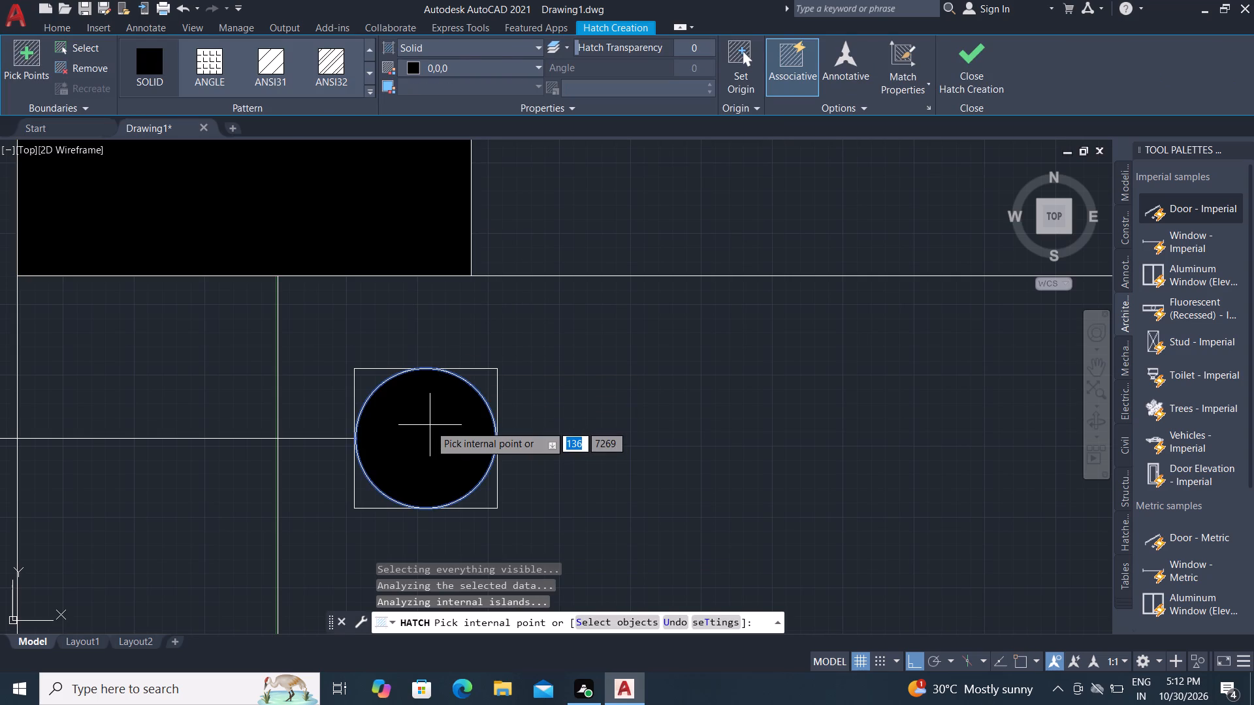
key("Escape")
Draw a horizontal line across the upper room between its side walls, above the door, running slightly past the right inner wall line.
scroll(427, 386, "down", 2)
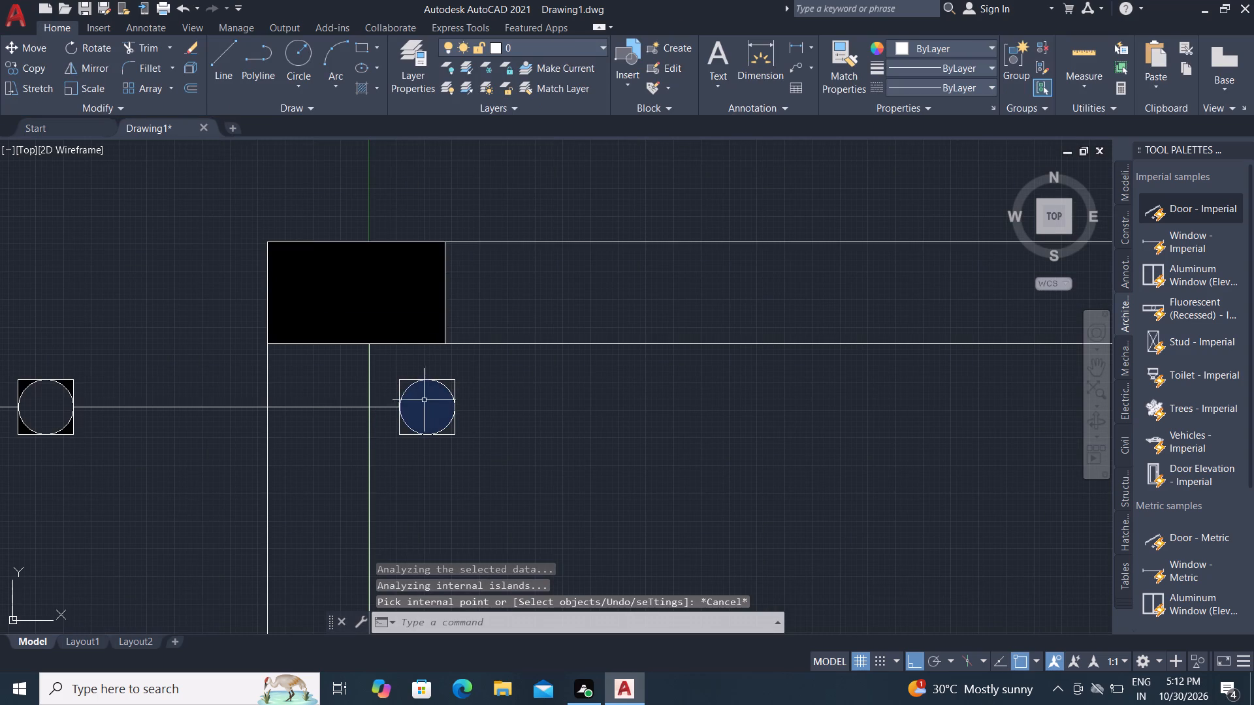
middle_click_drag(397, 454, 412, 385)
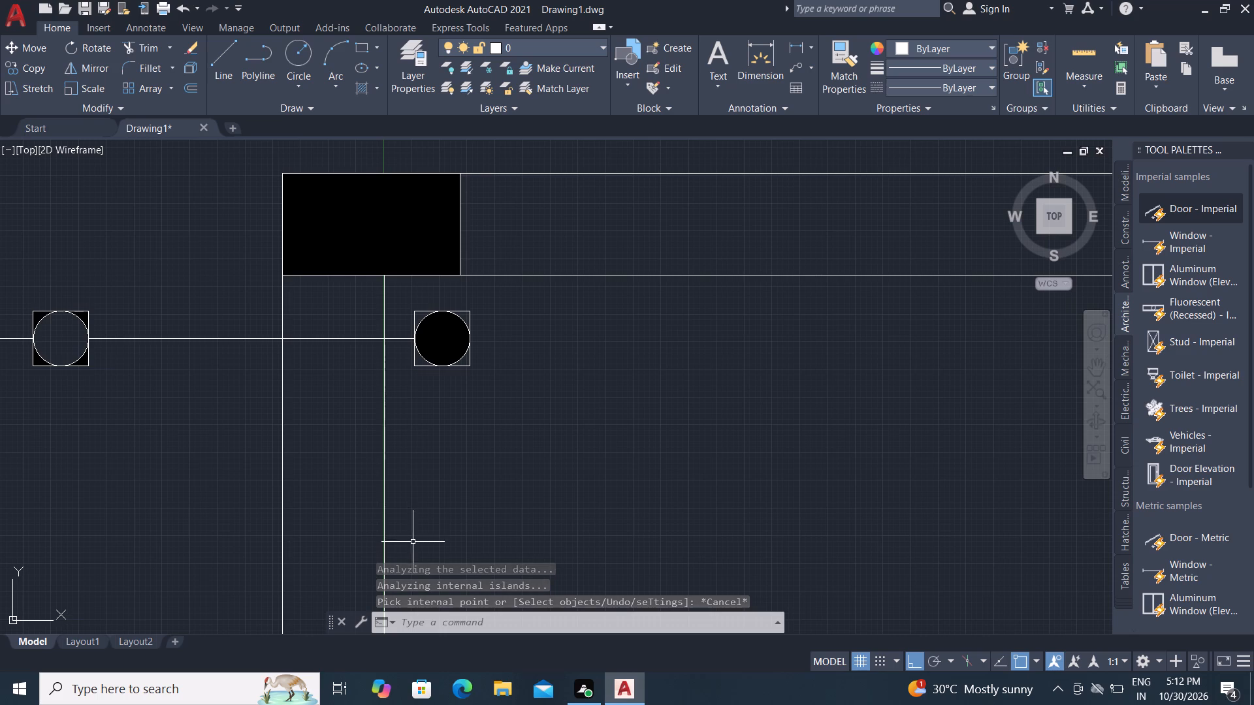
scroll(421, 372, "down", 3)
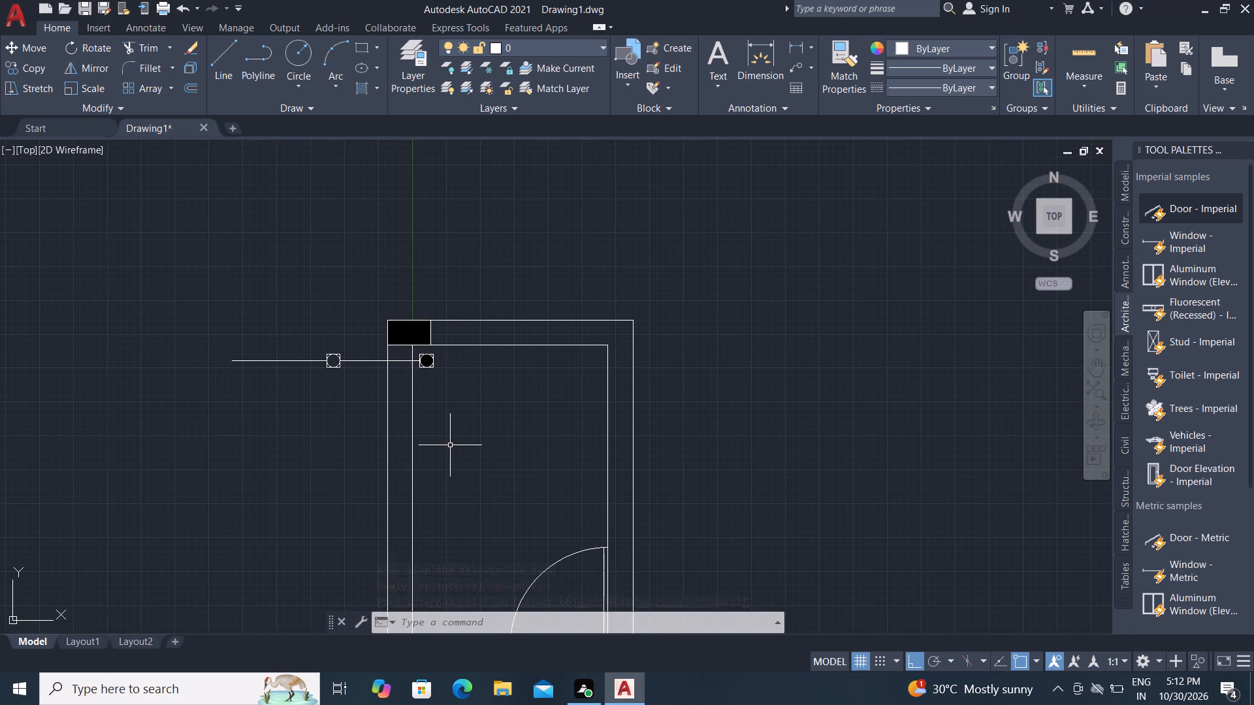
middle_click_drag(451, 444, 425, 371)
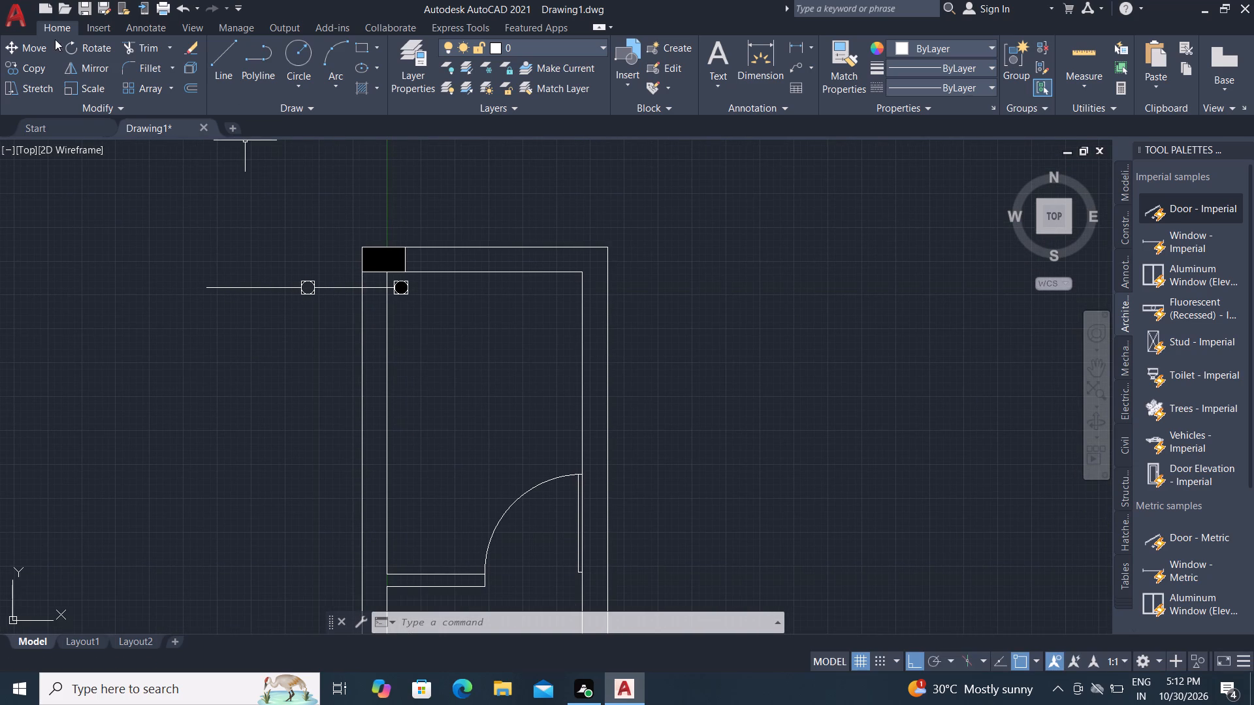
left_click(221, 54)
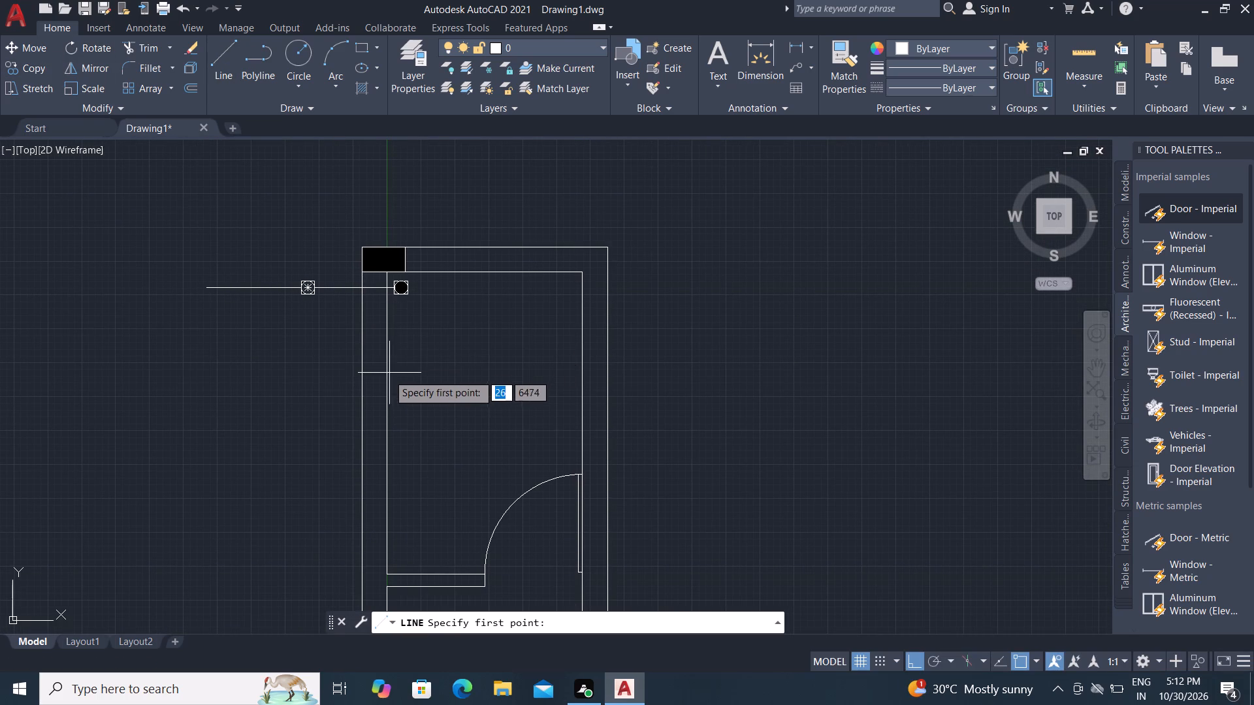
left_click(385, 377)
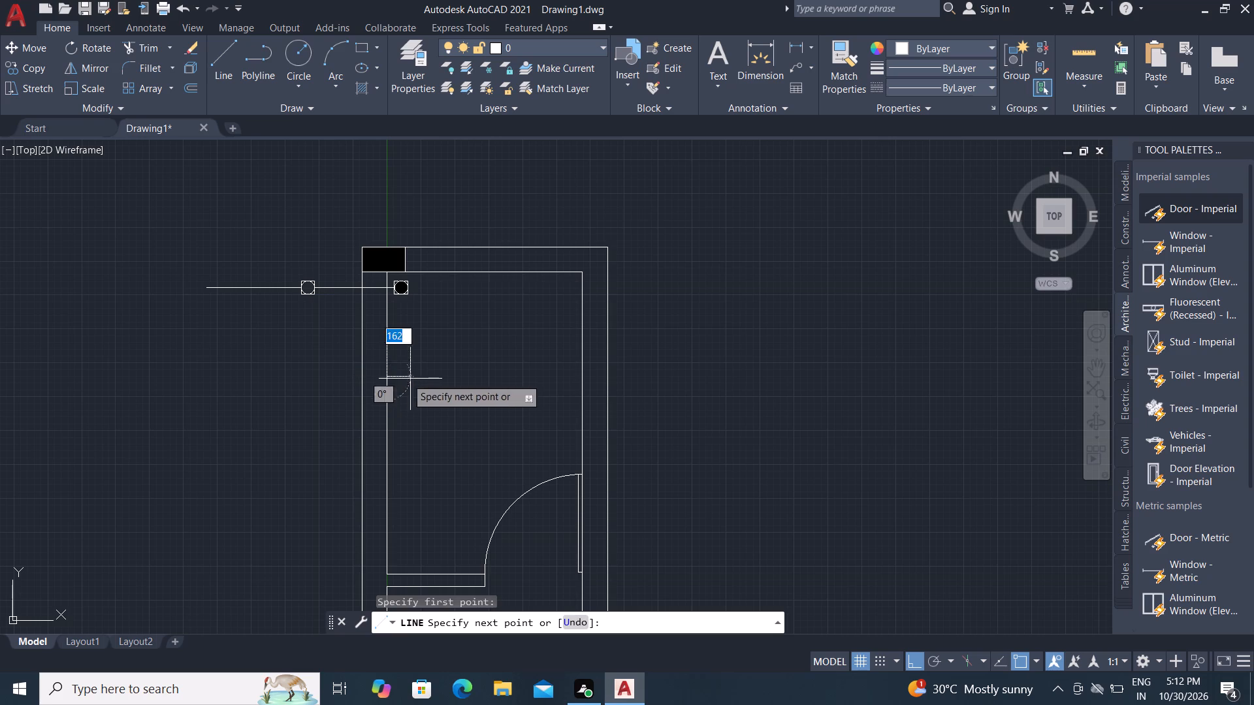
left_click(585, 371)
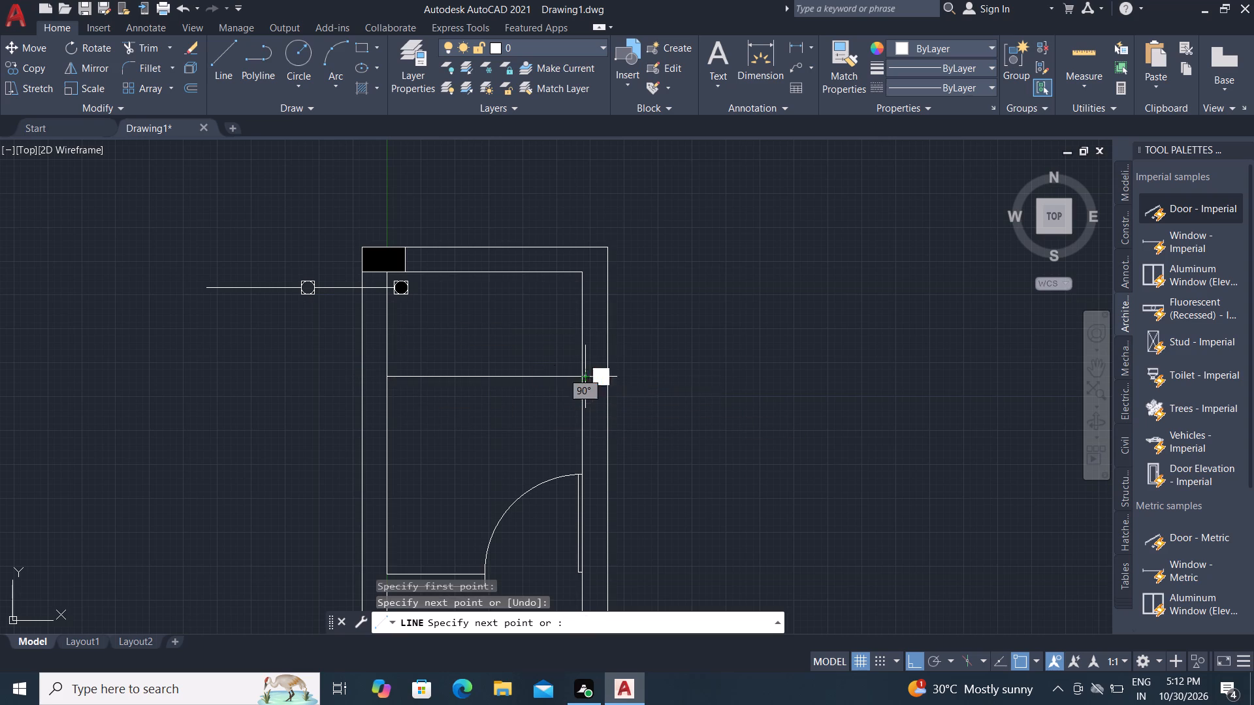
key("Escape")
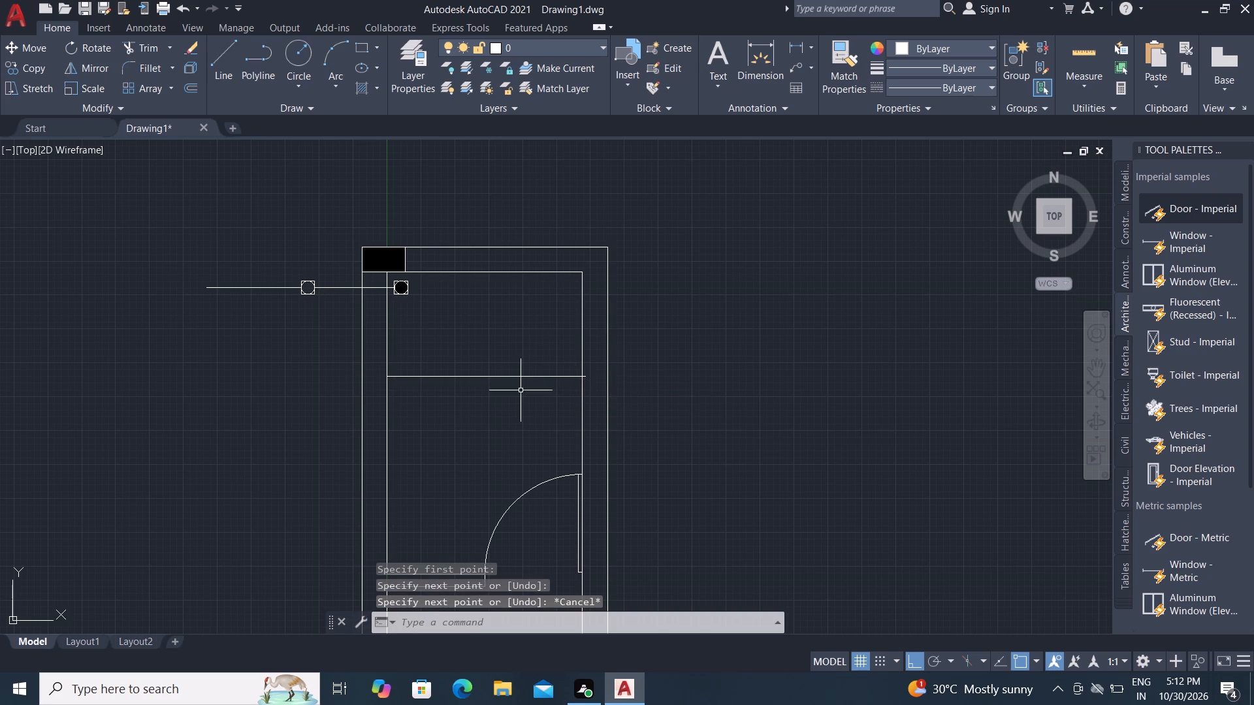
Trim the horizontal line's short overhang beyond the upper room's right inner wall line.
scroll(521, 390, "up", 1)
key("t")
type("R")
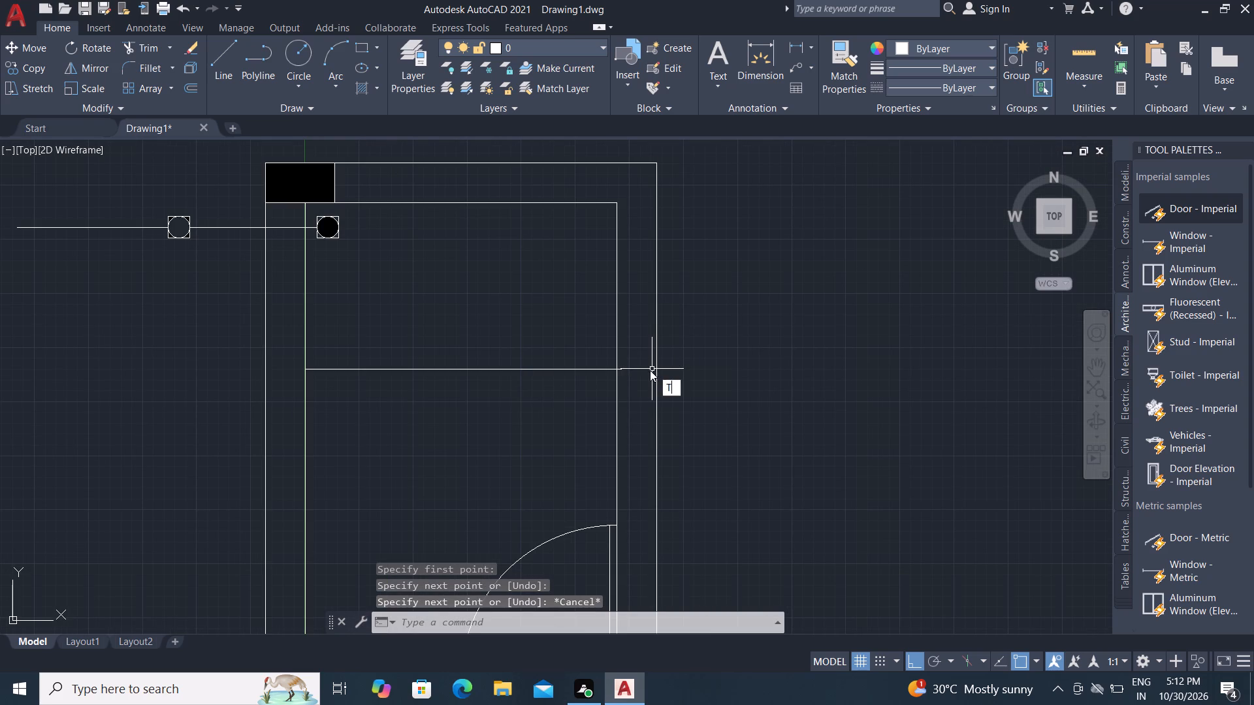
key("space")
scroll(603, 364, "up", 5)
left_click(684, 402)
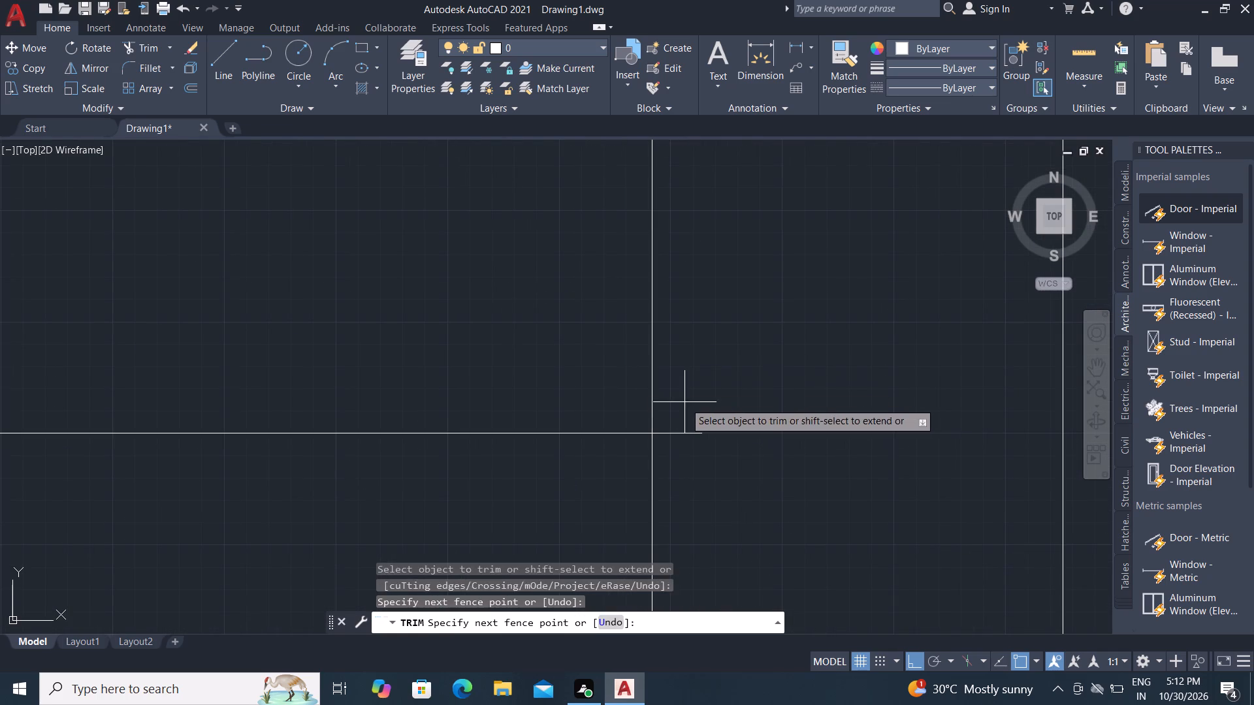
left_click(686, 460)
key("Escape")
scroll(541, 351, "down", 3)
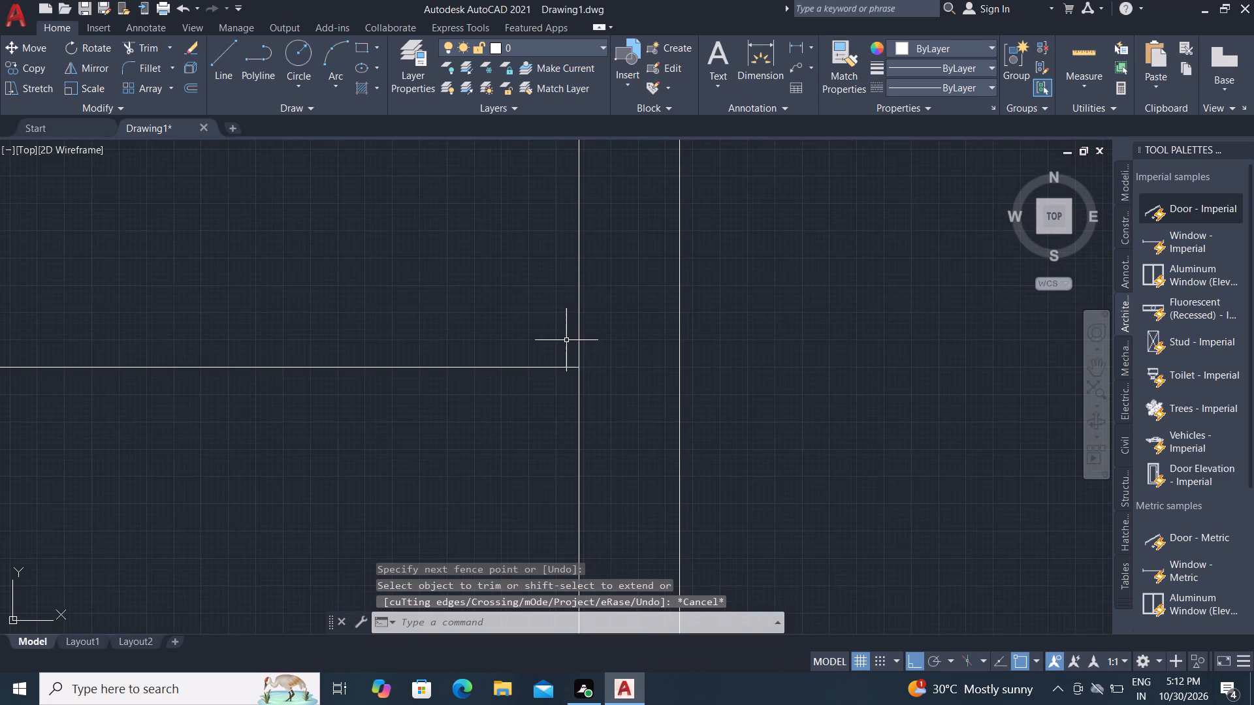
key("Escape")
scroll(563, 354, "down", 2)
key("Escape")
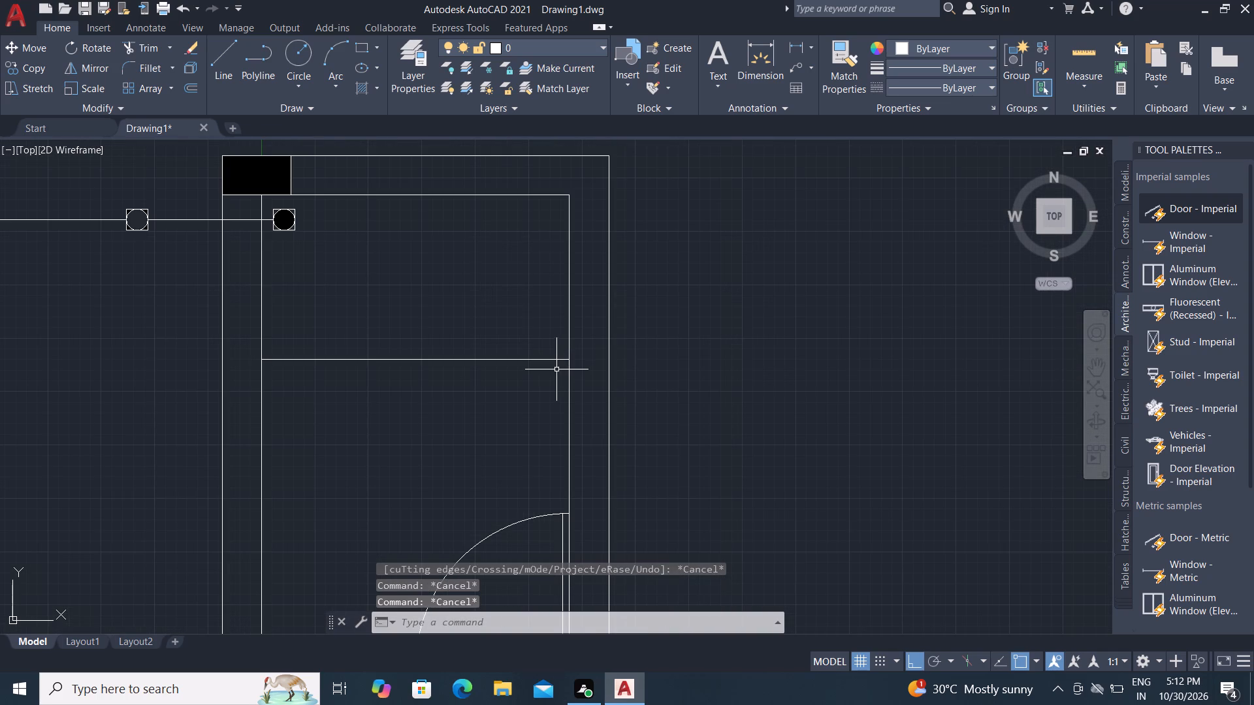
Offset the horizontal line across the upper room downward twice in succession at 10 mm spacing, making three parallel lines.
key("o")
key("space")
type("10")
key("space")
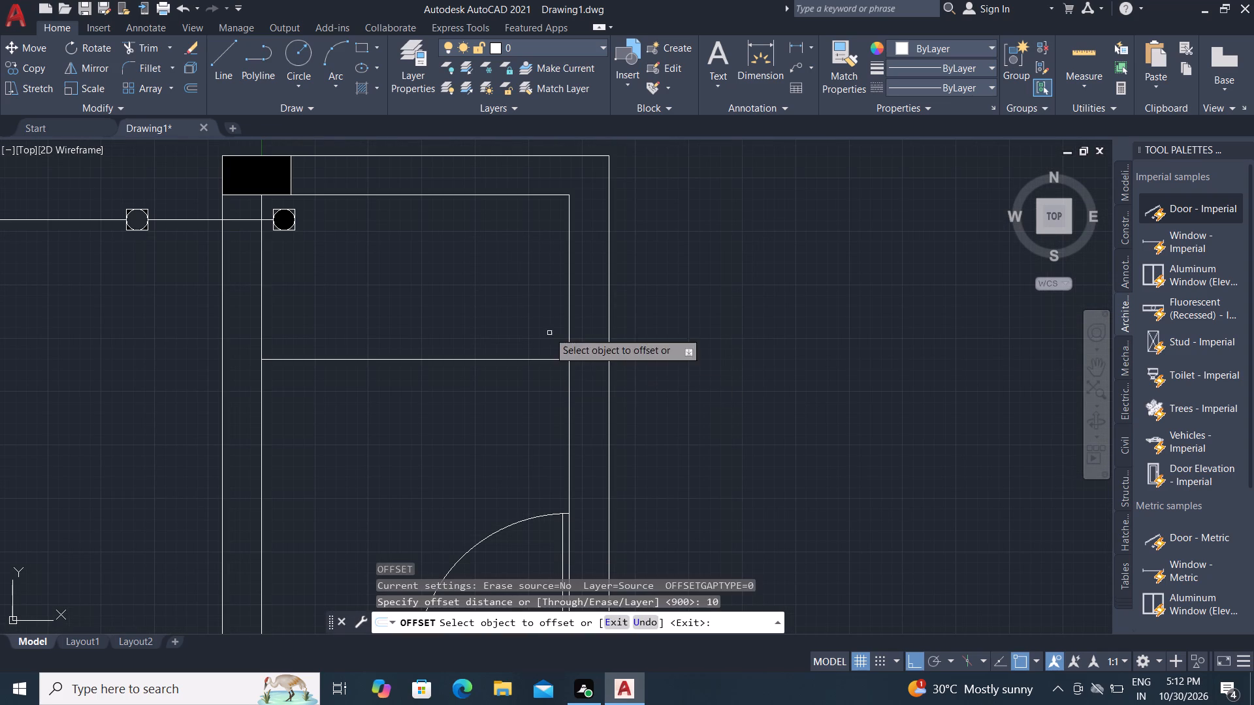
left_click(545, 359)
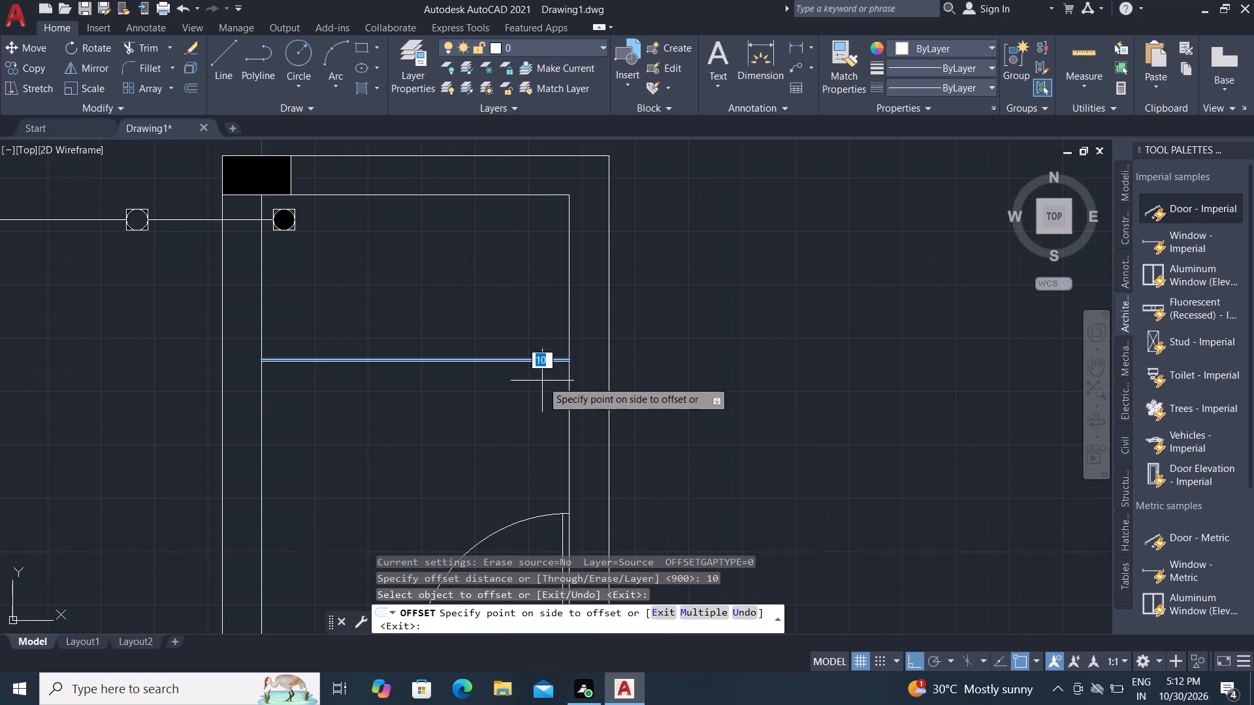
left_click(541, 381)
scroll(542, 356, "up", 4)
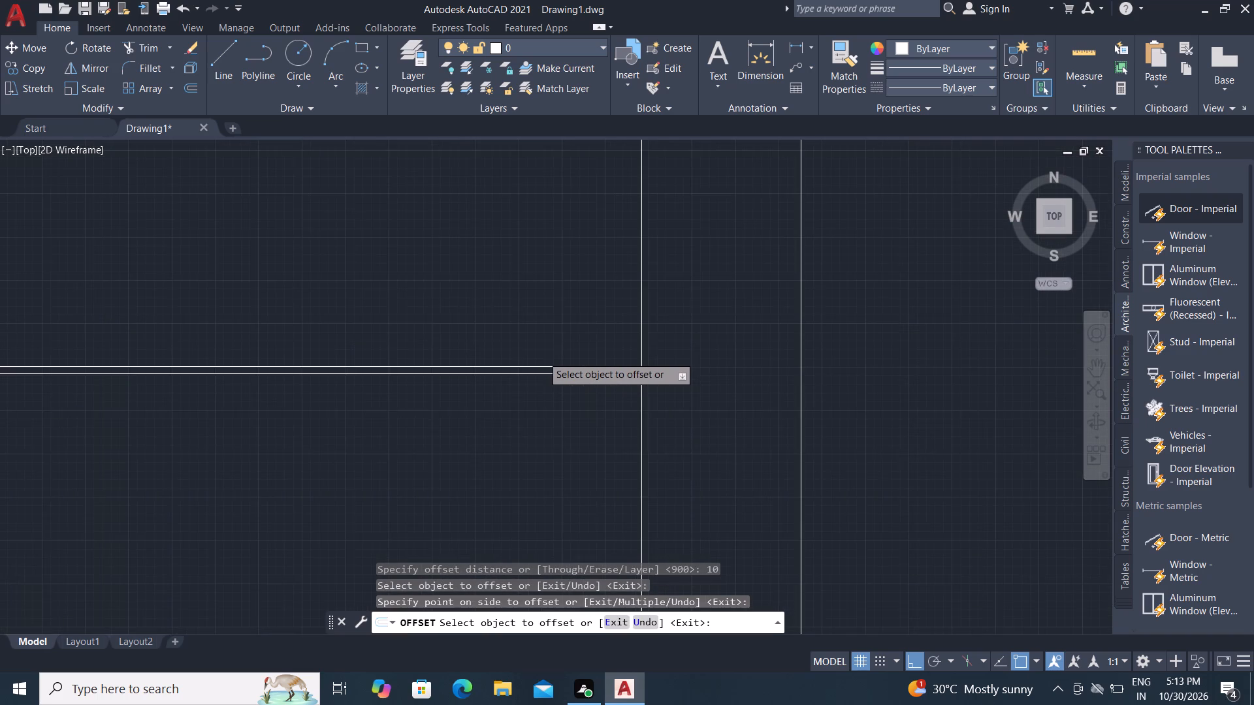
left_click(543, 384)
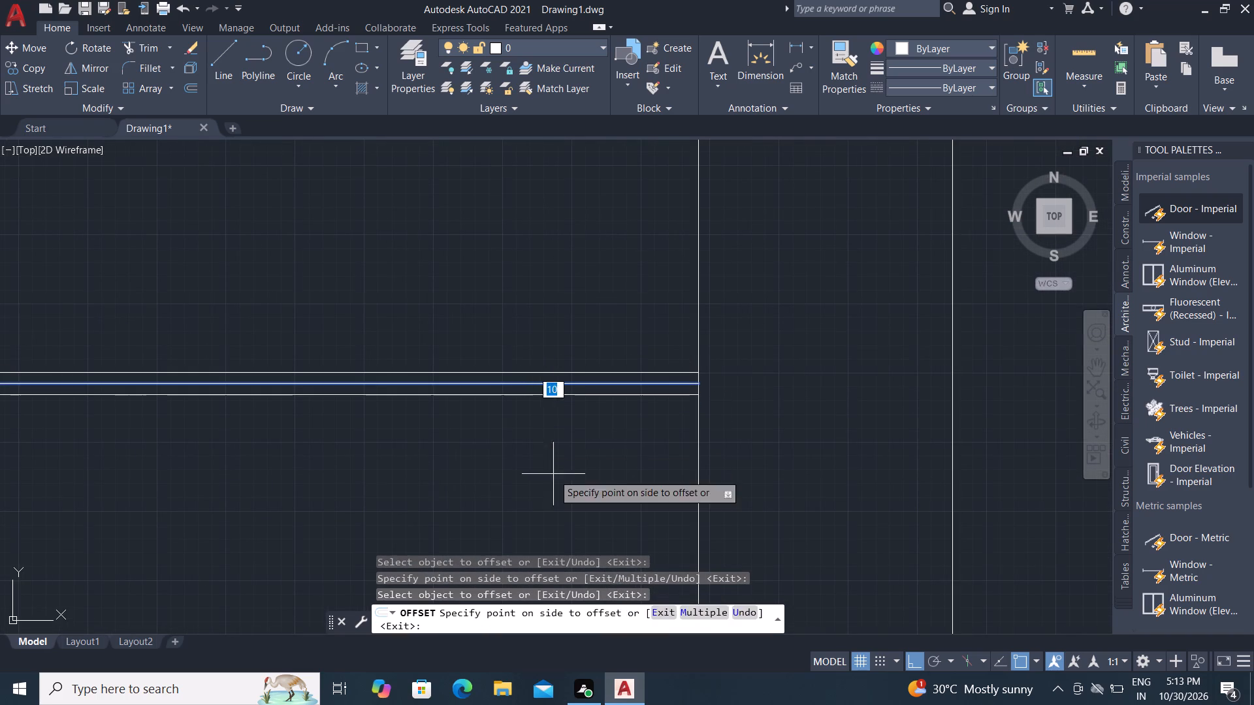
left_click(553, 474)
key("Escape")
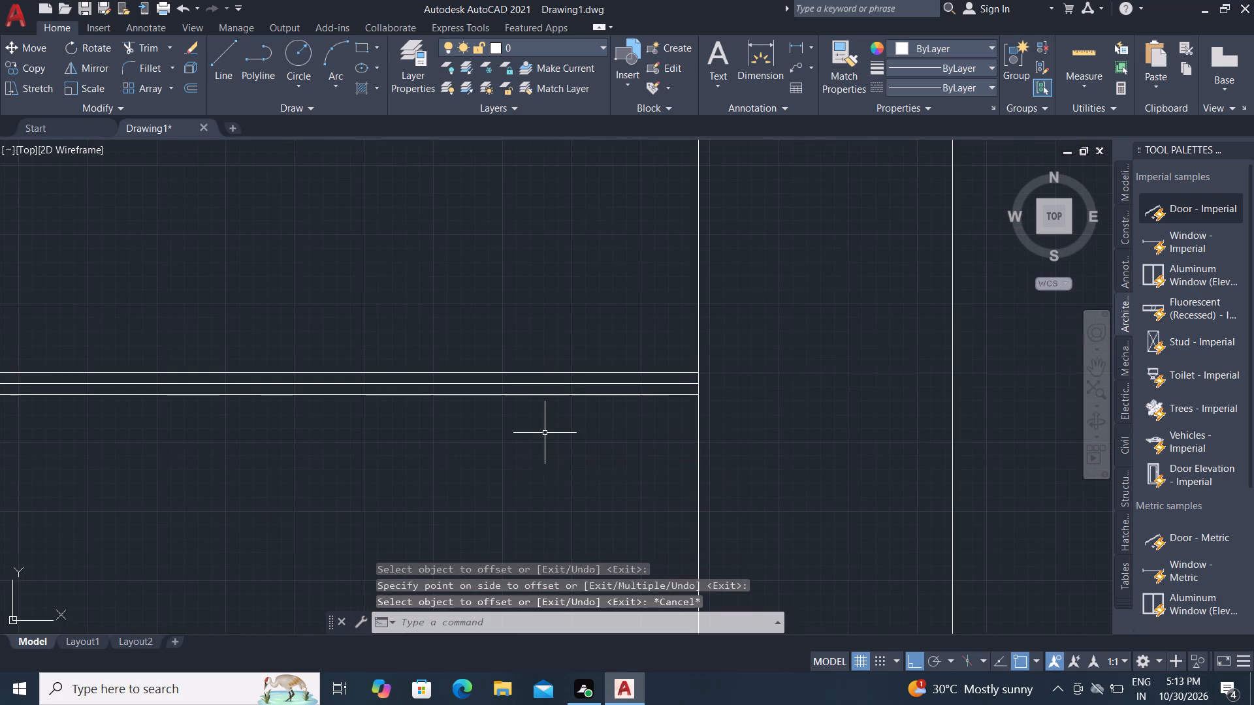
key("Escape")
Draw a short horizontal line into the upper room from the right inner wall, just below the top inner corner.
scroll(550, 434, "down", 1)
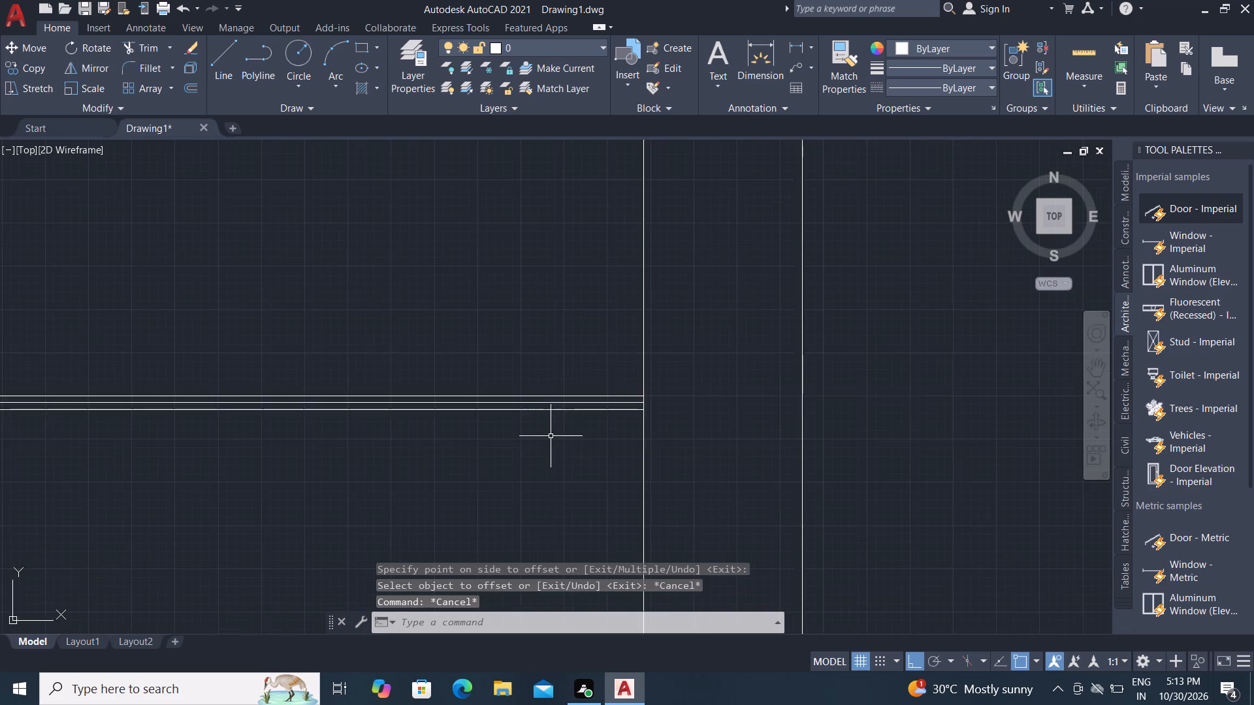
scroll(551, 436, "down", 1)
scroll(586, 334, "down", 3)
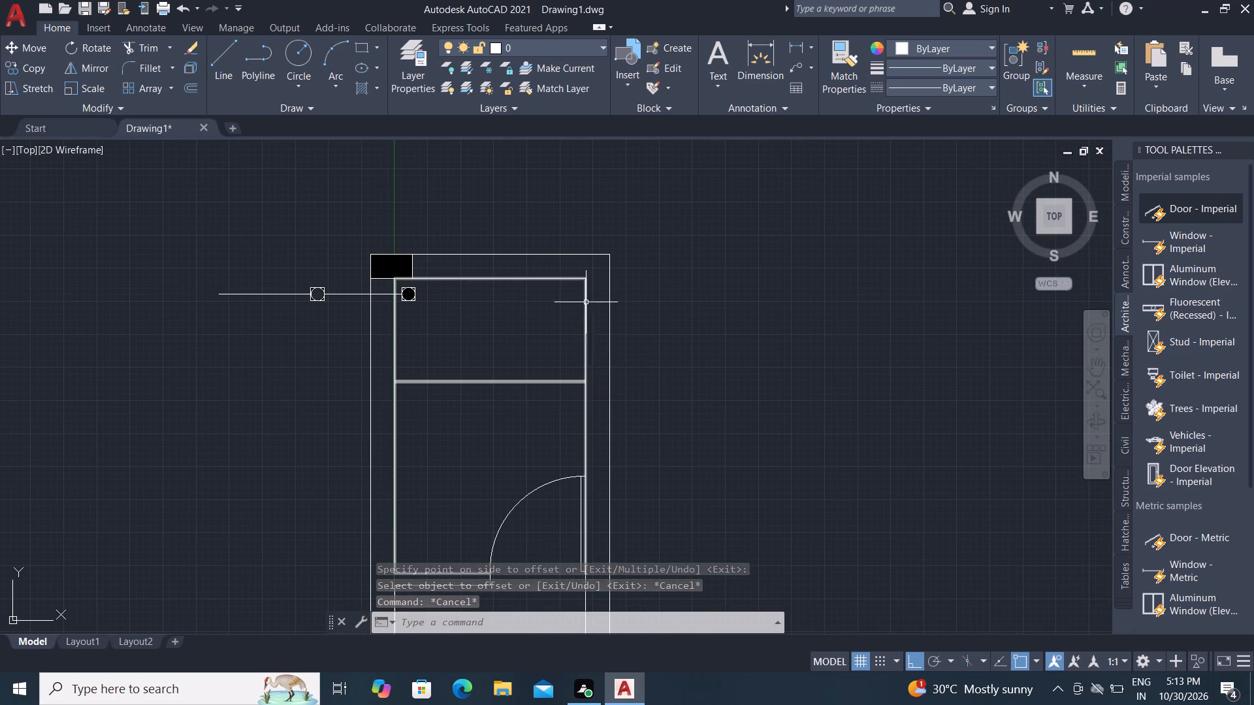
scroll(585, 302, "up", 3)
scroll(575, 279, "down", 1)
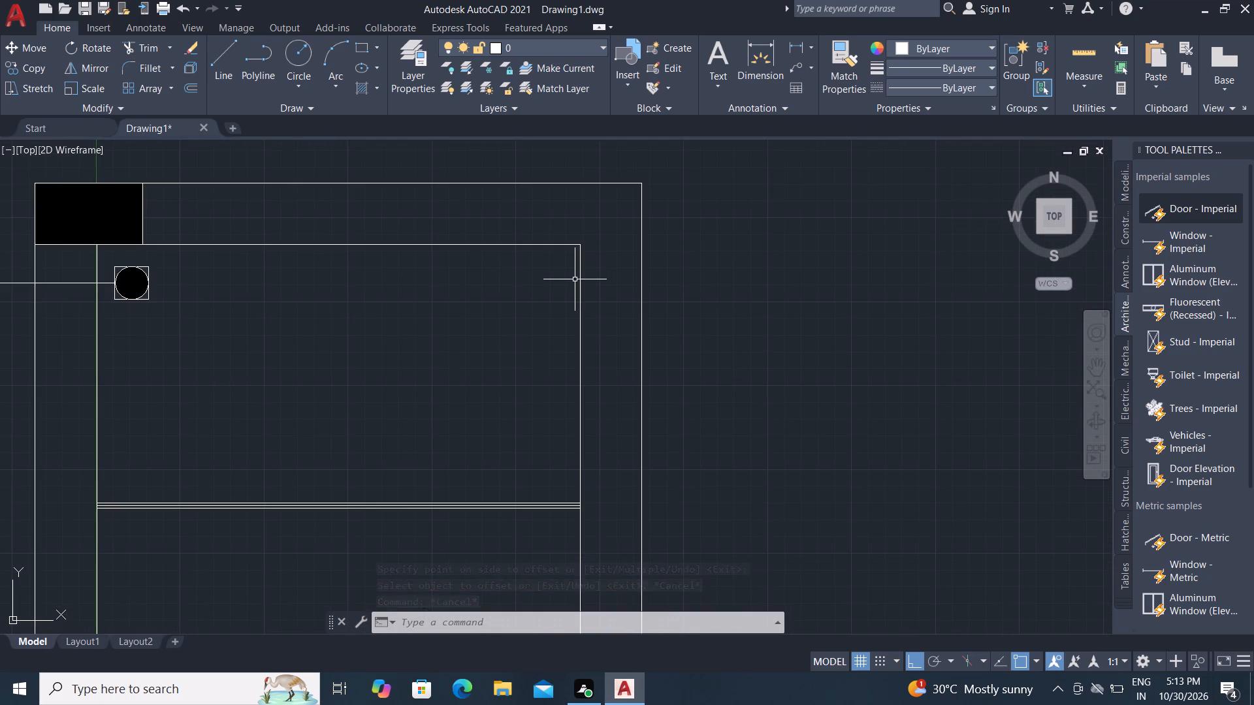
type("L")
key("space")
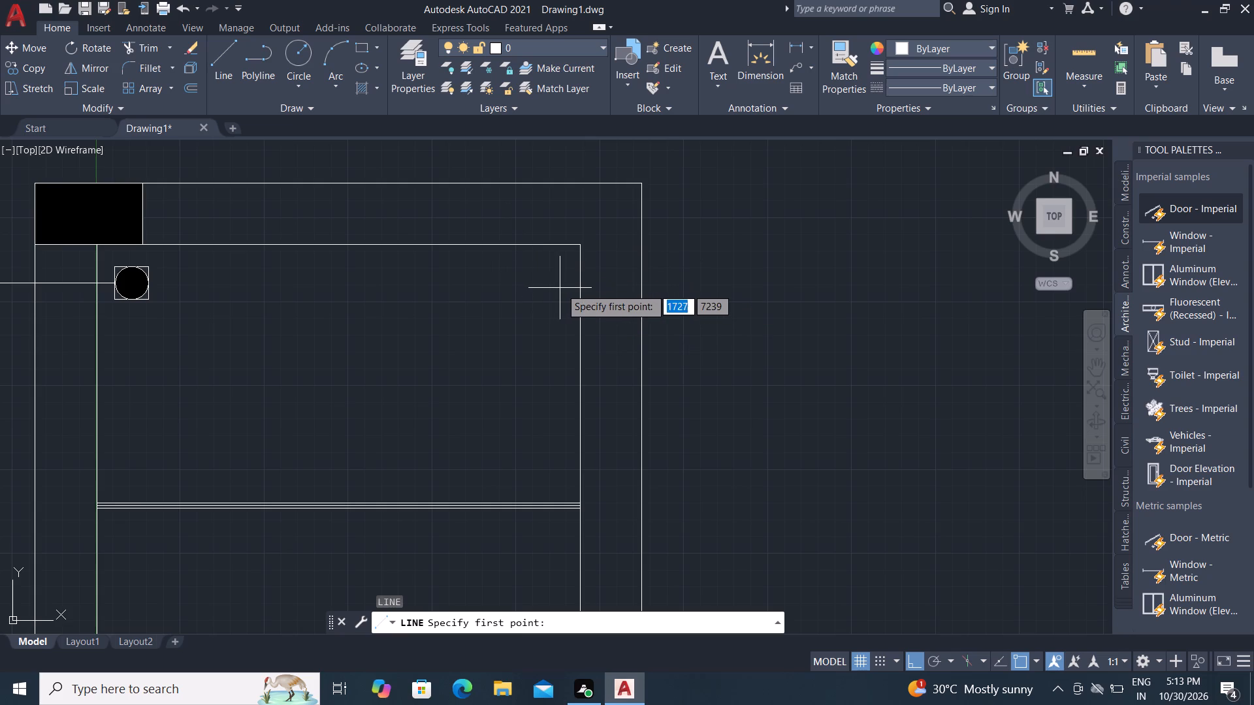
left_click(579, 283)
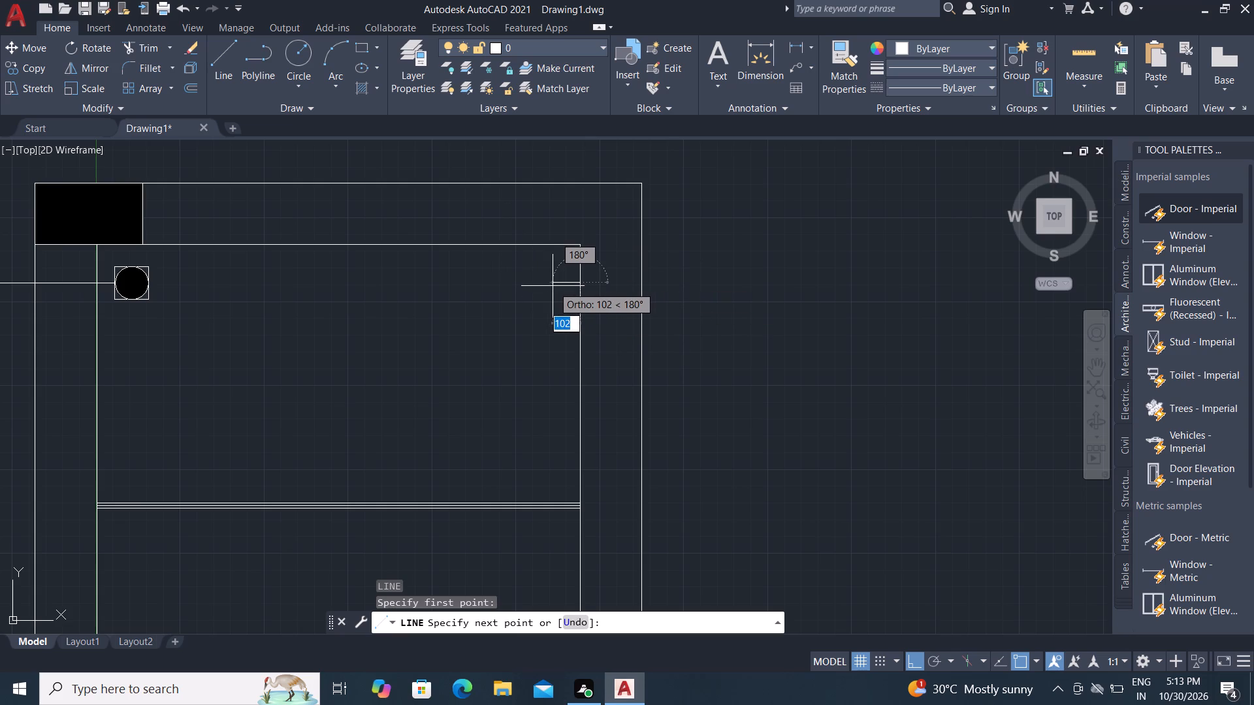
left_click(544, 285)
key("Escape")
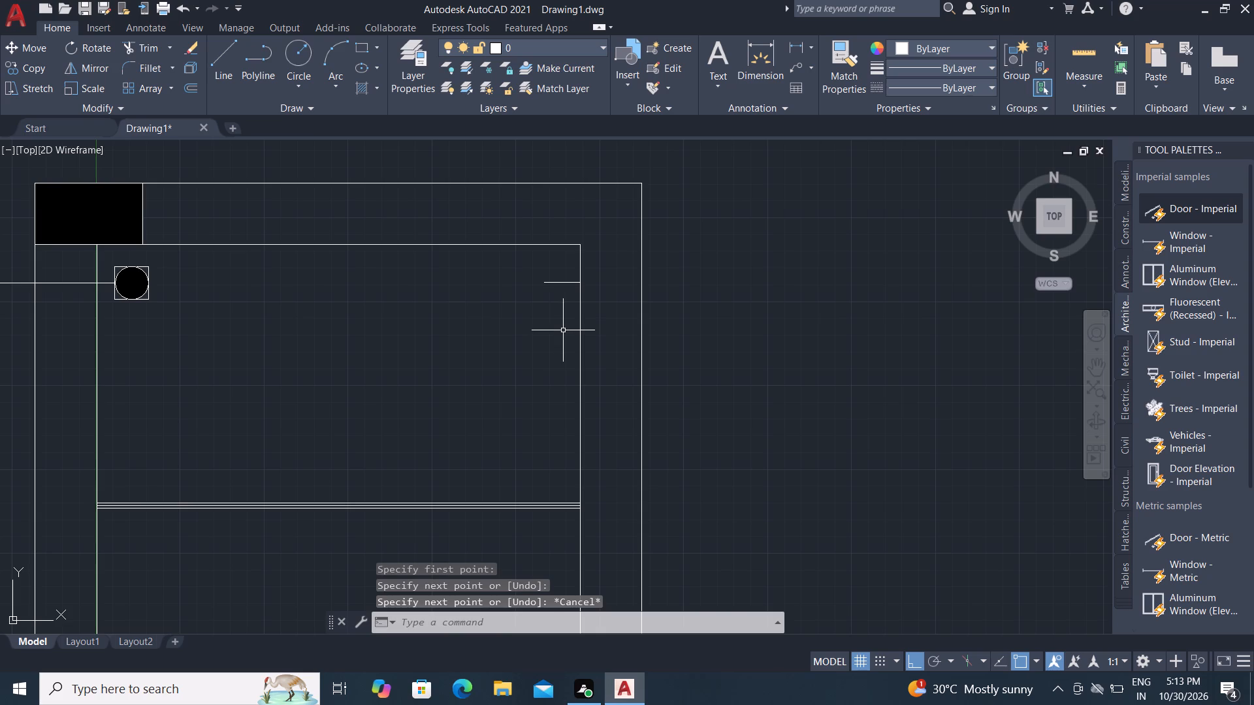
Draw a short line inward from the right inner wall just above the triple lines, continuing upward about 797 mm past the upper short line.
type("L")
key("space")
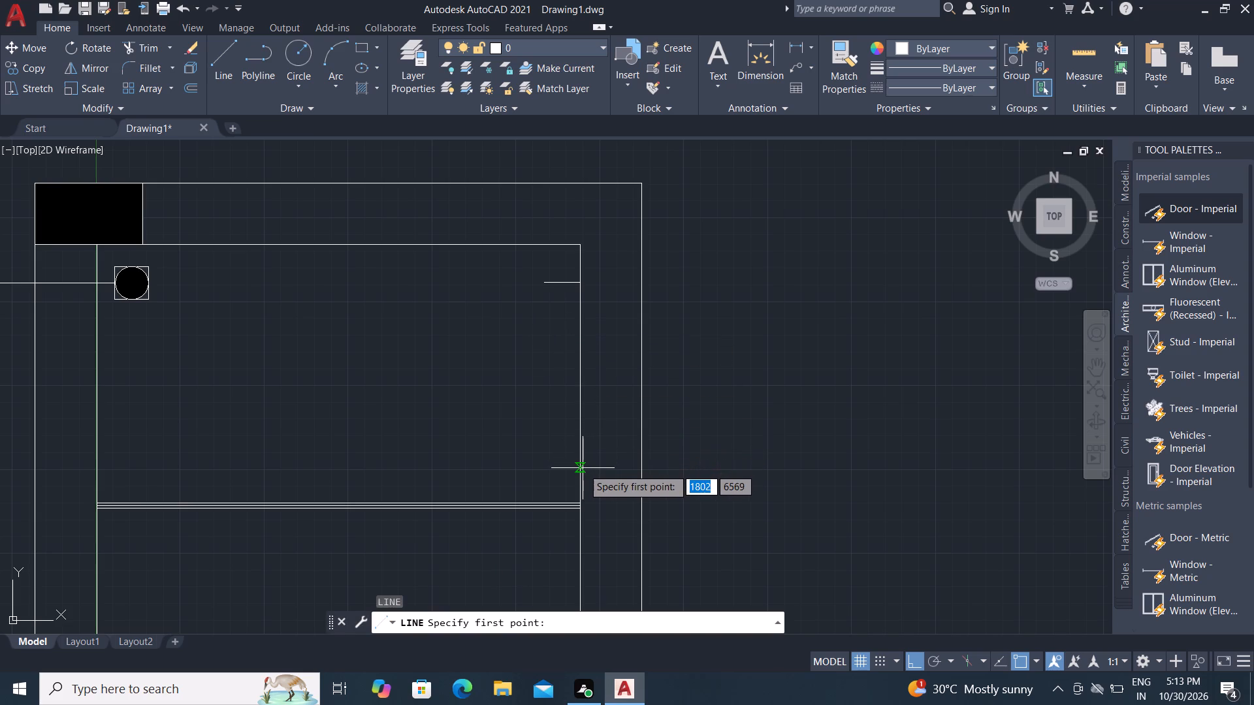
left_click(581, 477)
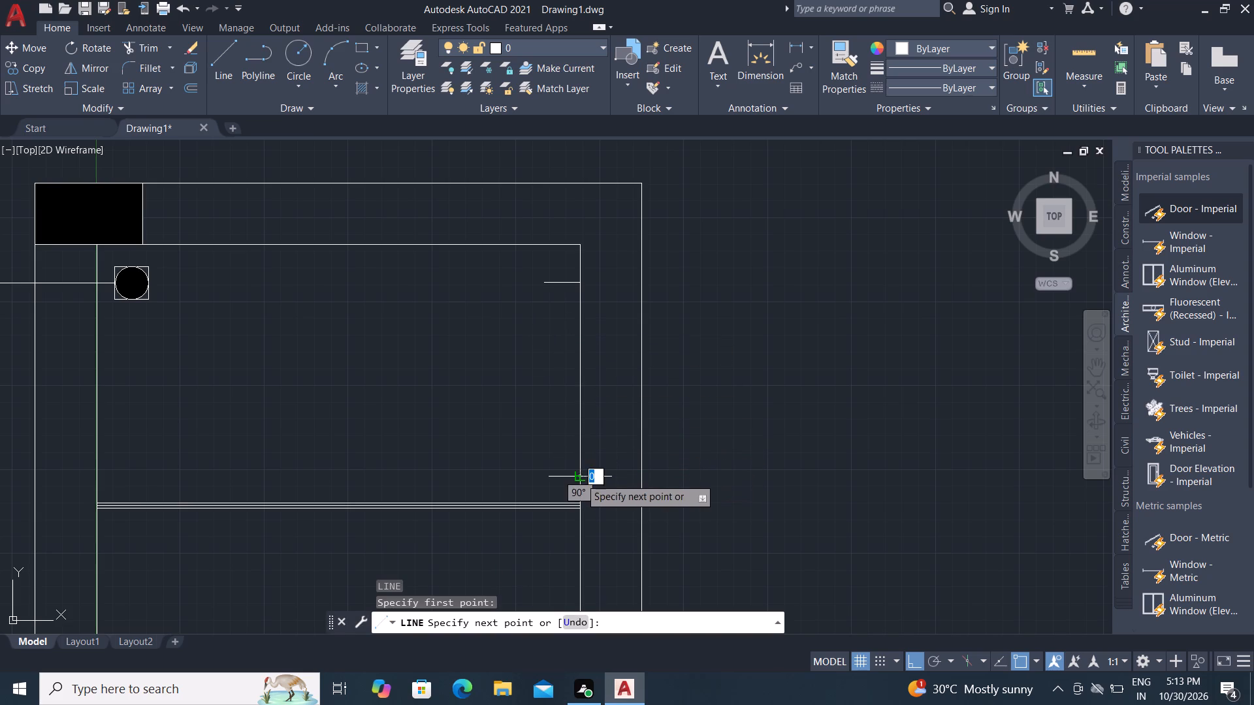
left_click(548, 477)
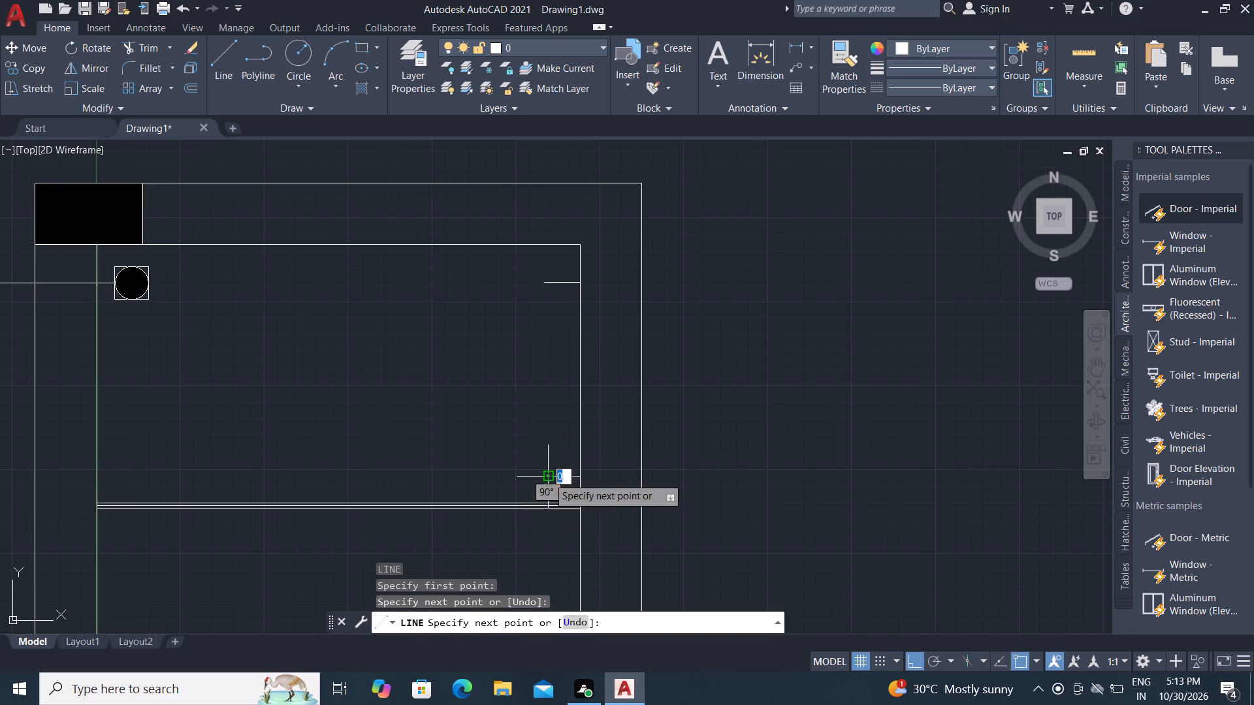
left_click(552, 262)
key("Escape")
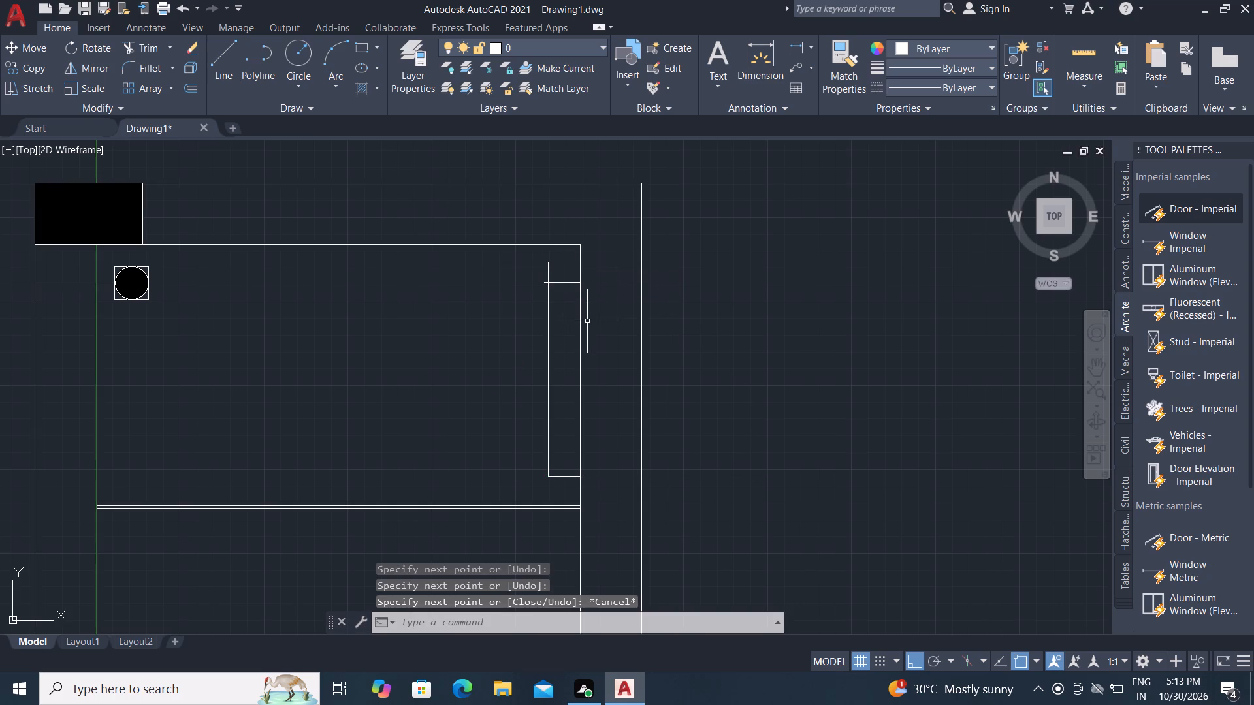
Trim the vertical and horizontal overhangs at the upper corner to close the narrow rectangle along the right inner wall.
type("TR")
key("space")
scroll(541, 258, "up", 4)
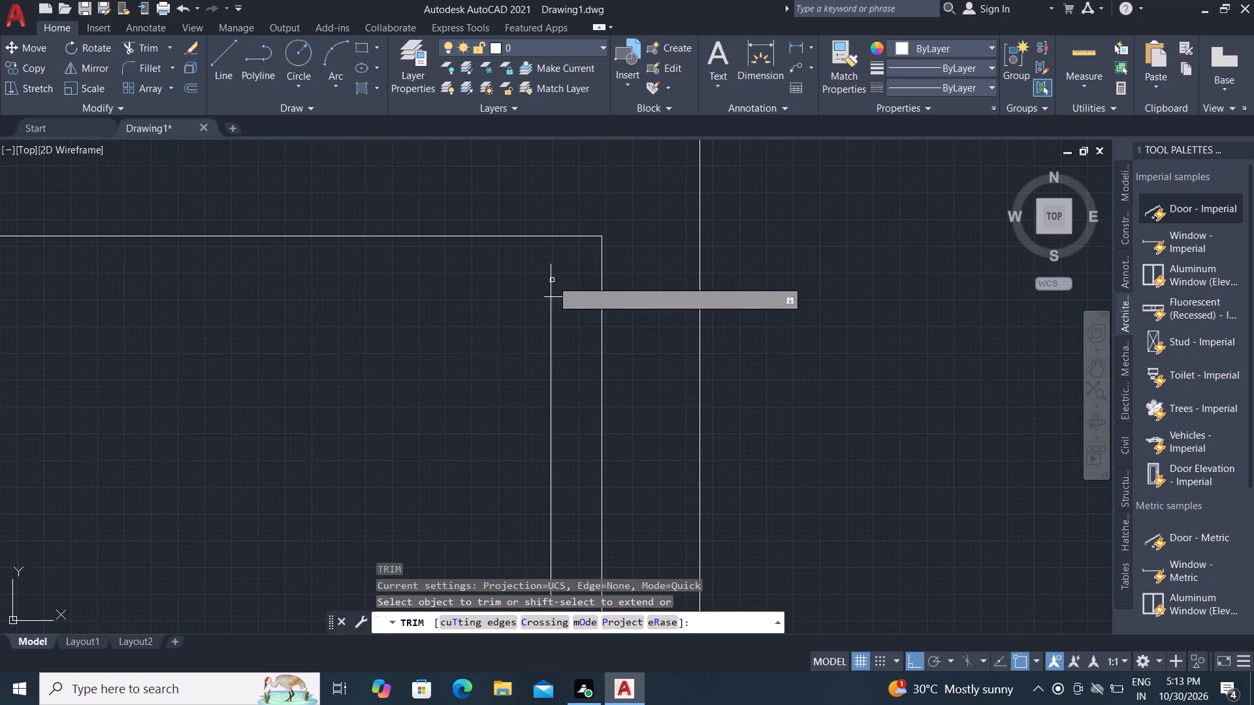
scroll(547, 295, "up", 2)
scroll(539, 314, "down", 1)
left_click(480, 304)
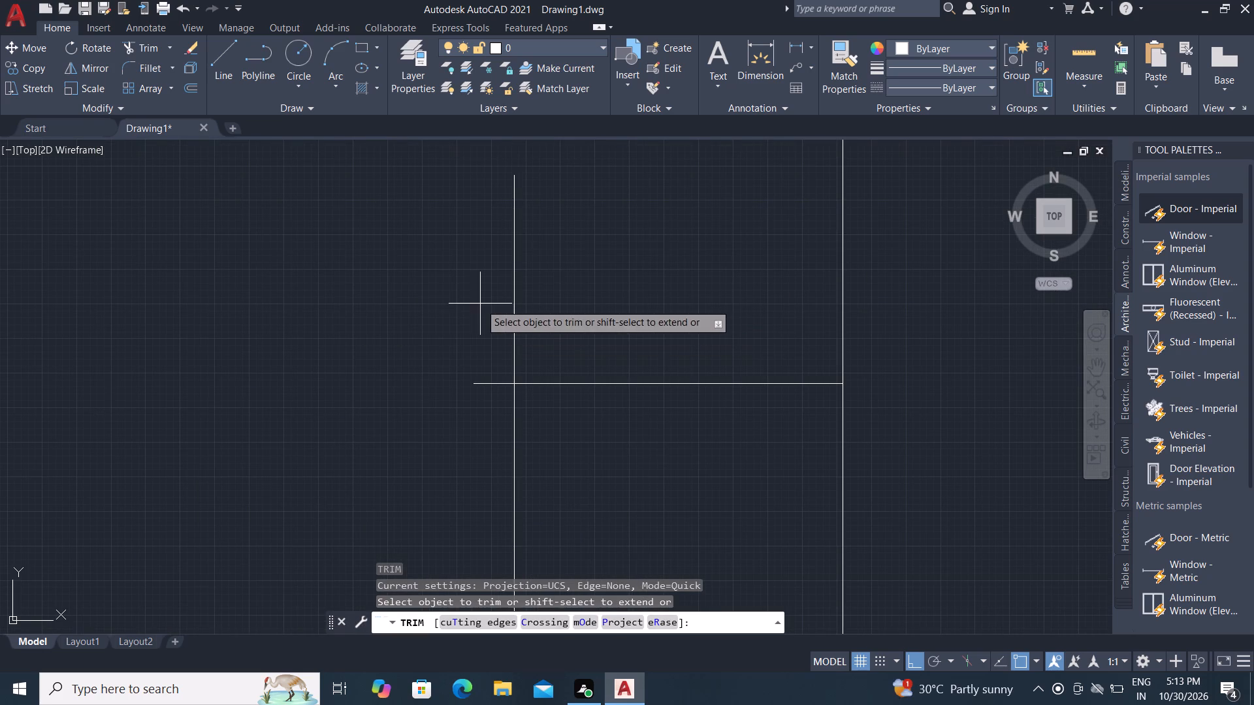
left_click(570, 282)
left_click_drag(506, 360, 500, 352)
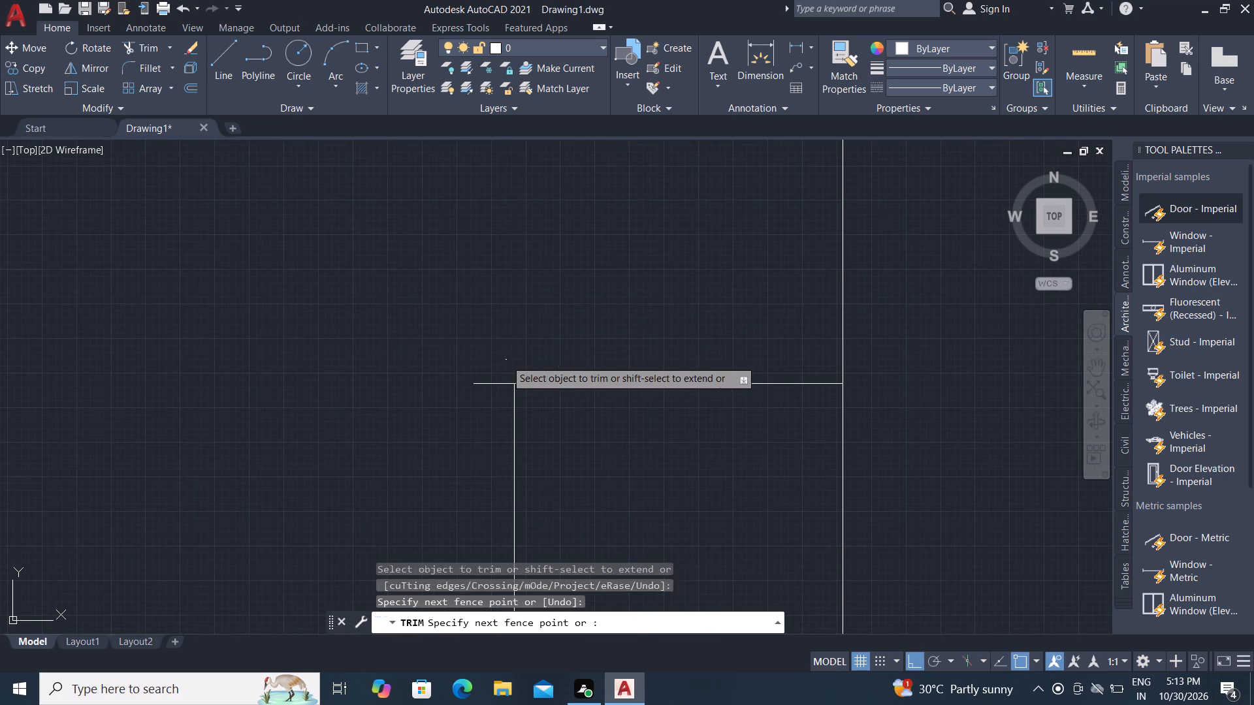
left_click(492, 411)
key("Escape")
scroll(525, 311, "down", 4)
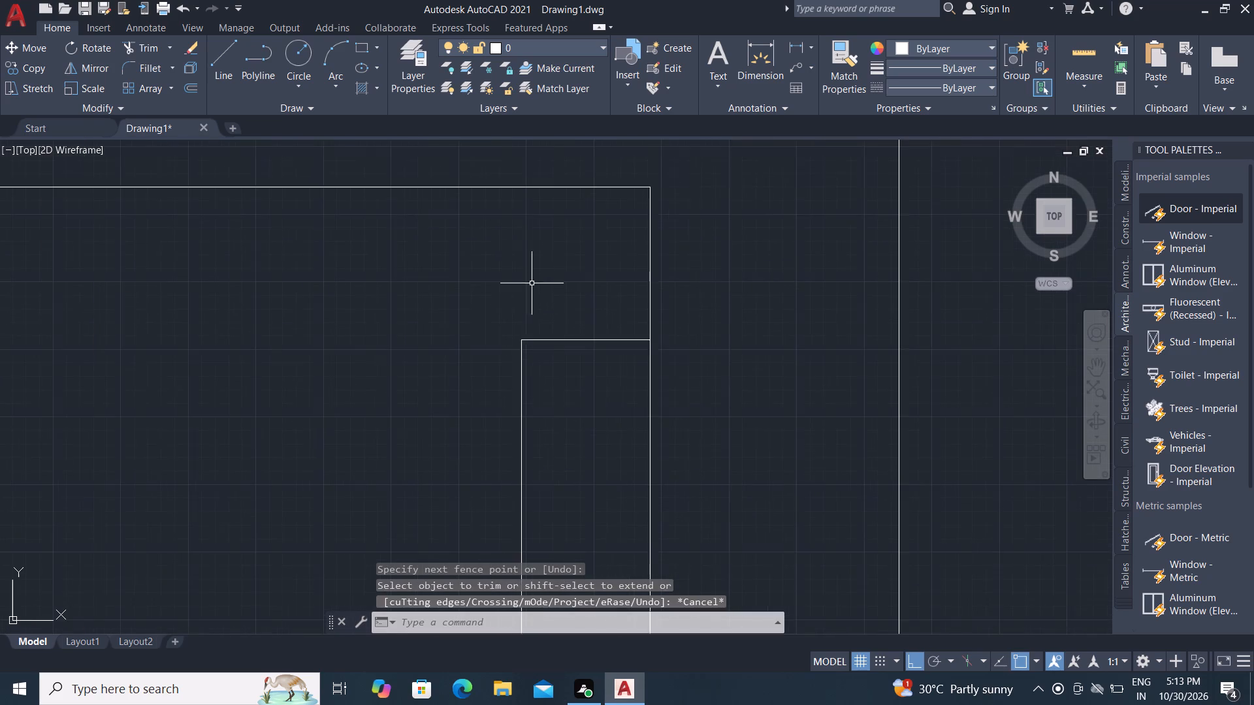
scroll(532, 285, "down", 1)
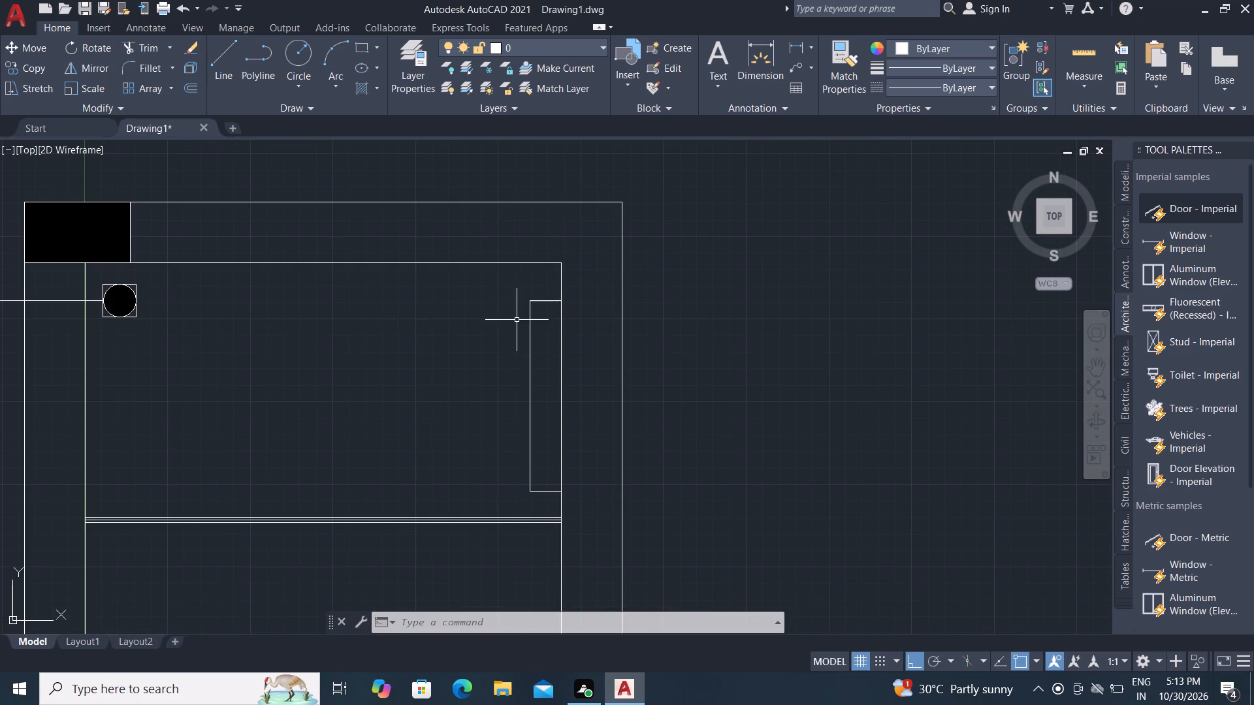
key("Escape")
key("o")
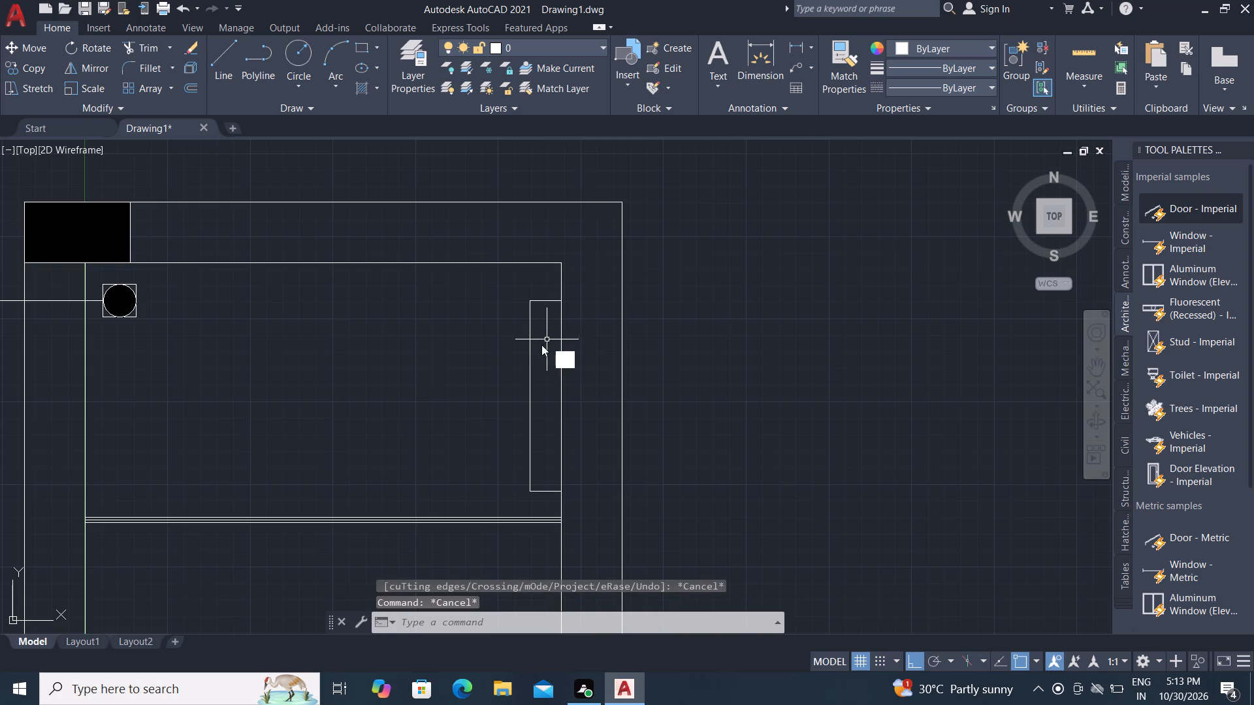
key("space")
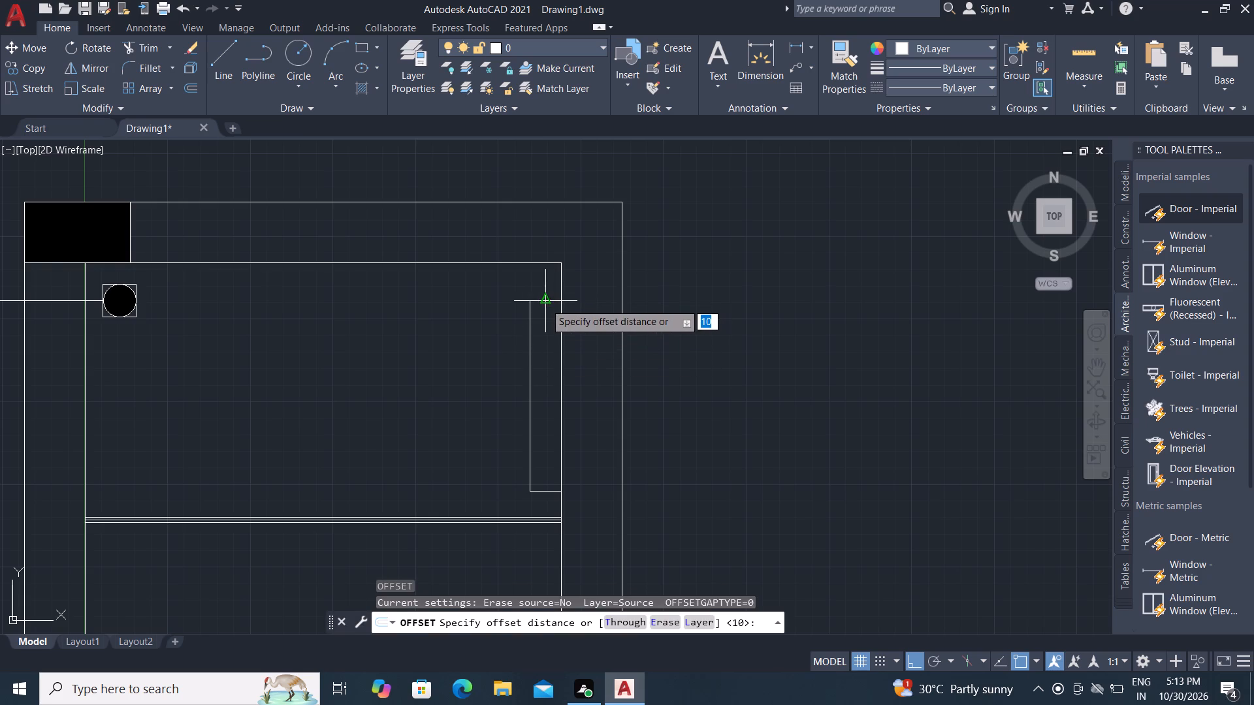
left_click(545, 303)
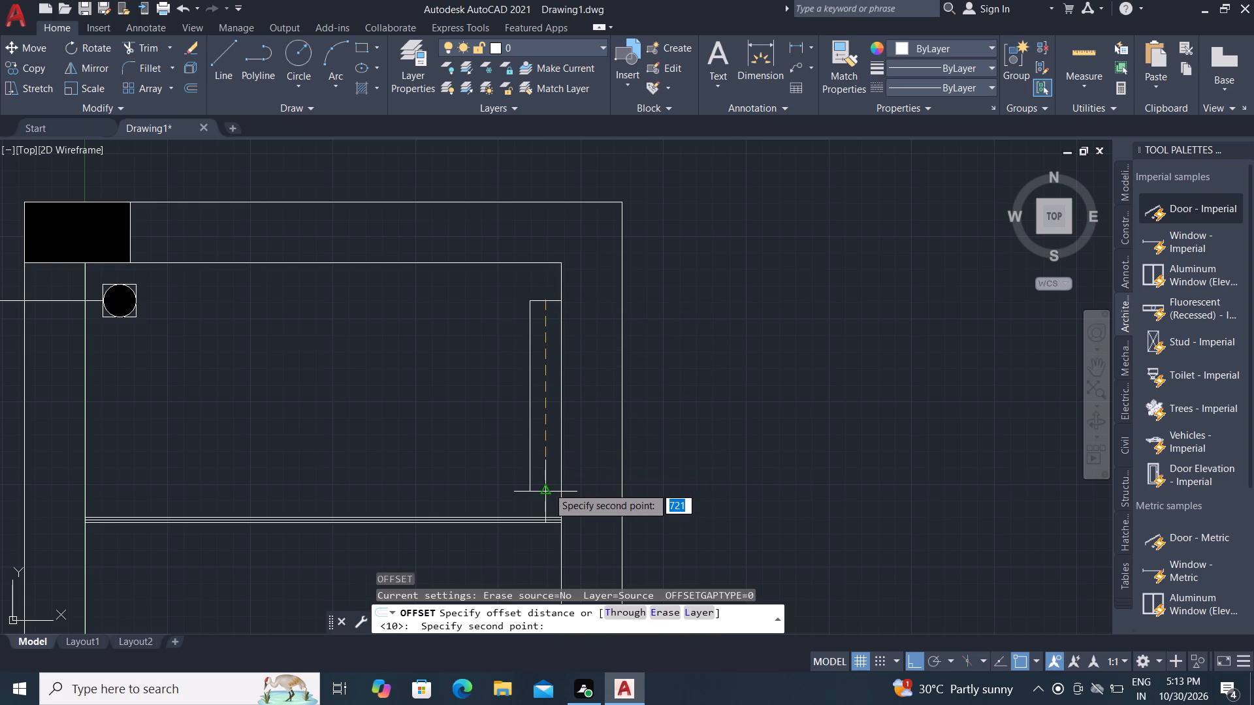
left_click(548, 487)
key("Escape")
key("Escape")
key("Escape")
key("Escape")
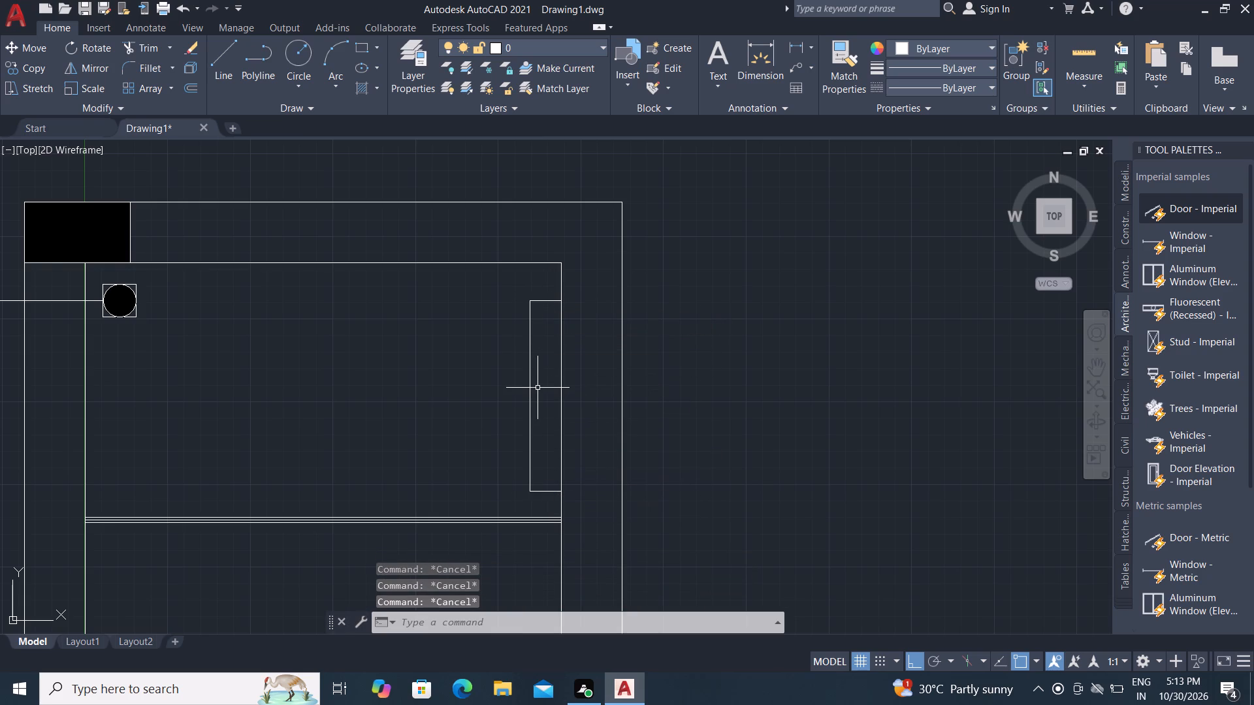
Draw a vertical line about 721 mm long between the midpoints of the narrow wall fixture's top and bottom edges.
type("L")
key("space")
left_click(543, 301)
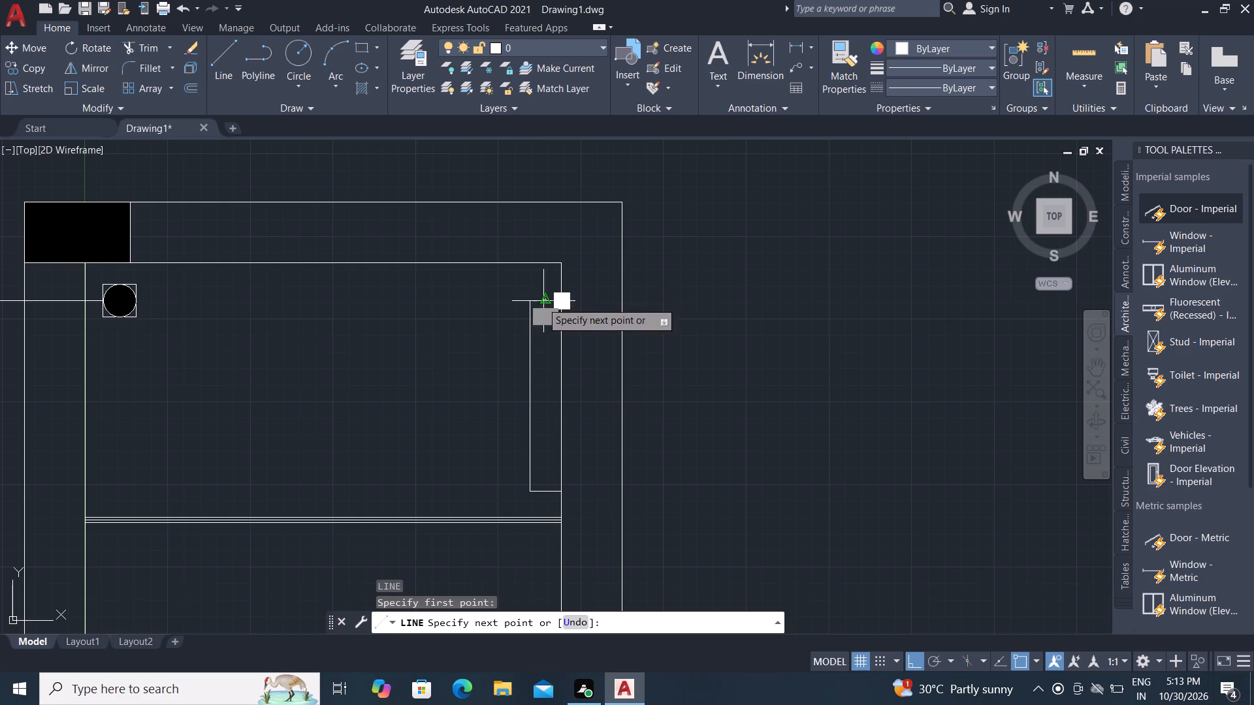
left_click(550, 492)
key("Escape")
Trim away the narrow wall fixture's long room-side vertical edge, keeping its short end lines and centre line.
type("TR")
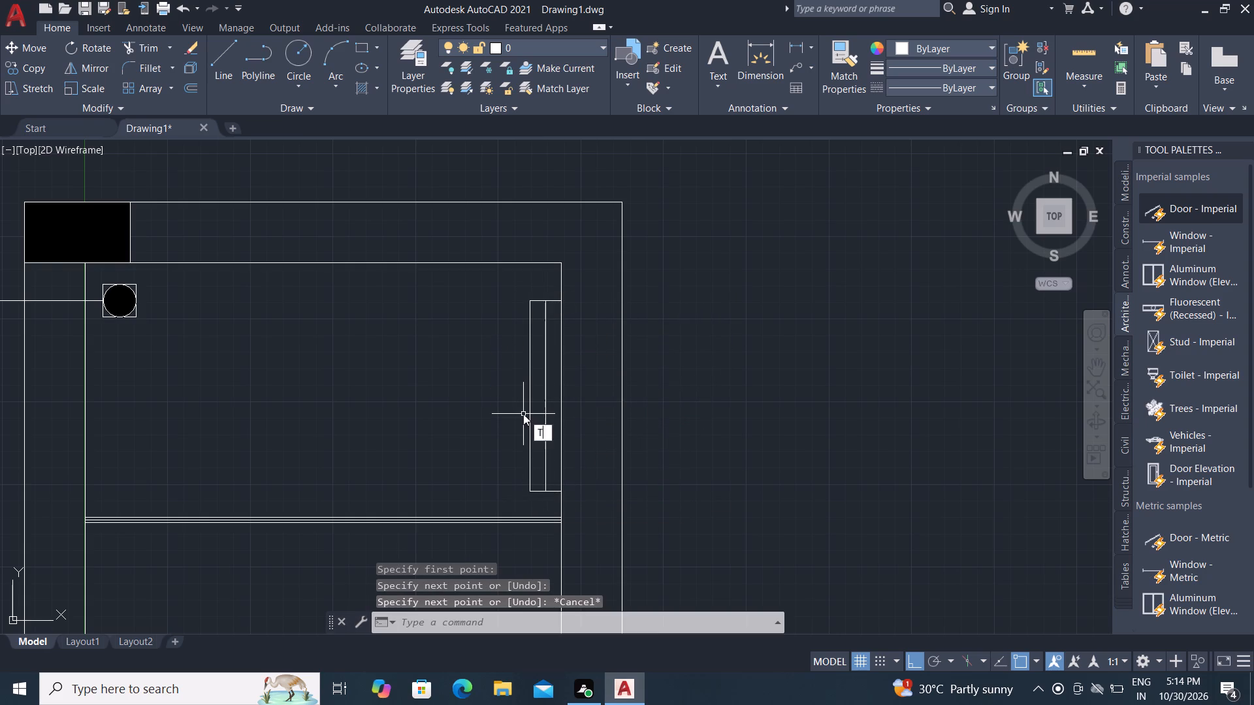
key("space")
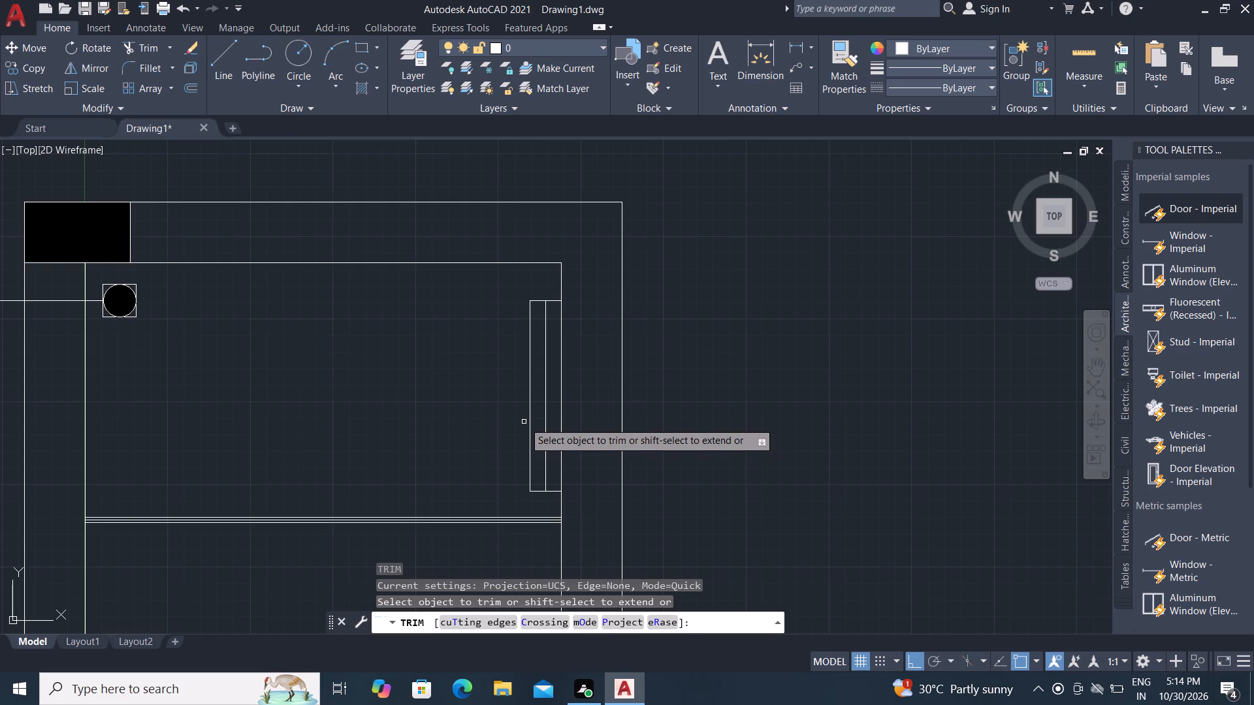
left_click(524, 422)
left_click(536, 419)
key("Escape")
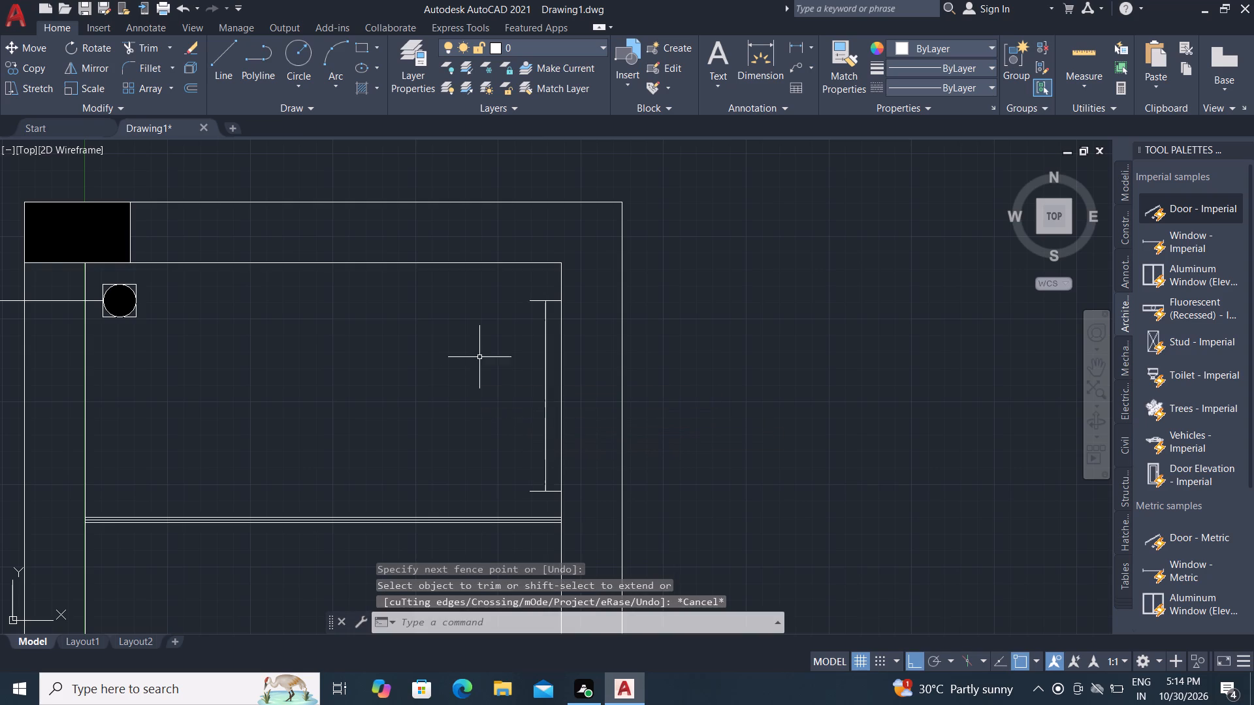
key("Escape")
Offset the wall fixture's vertical centre line 30 mm toward the room interior.
key("o")
key("space")
type("30")
key("m")
key("BackSpace")
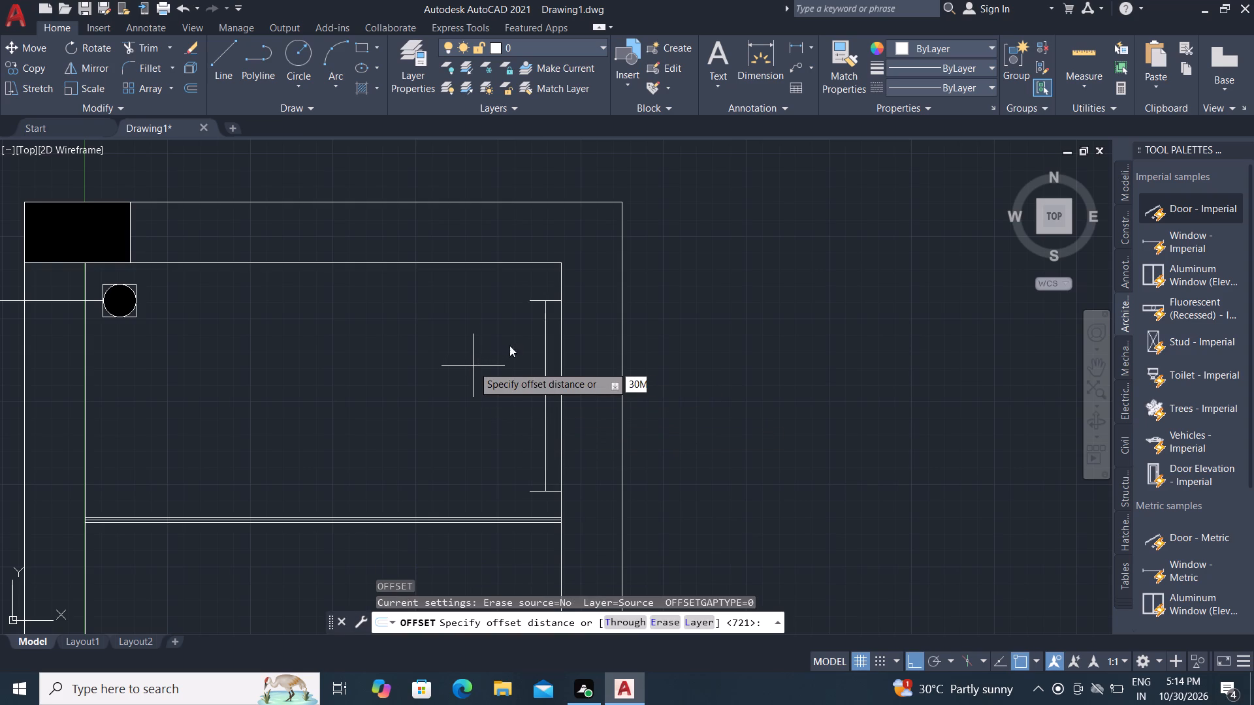
key("space")
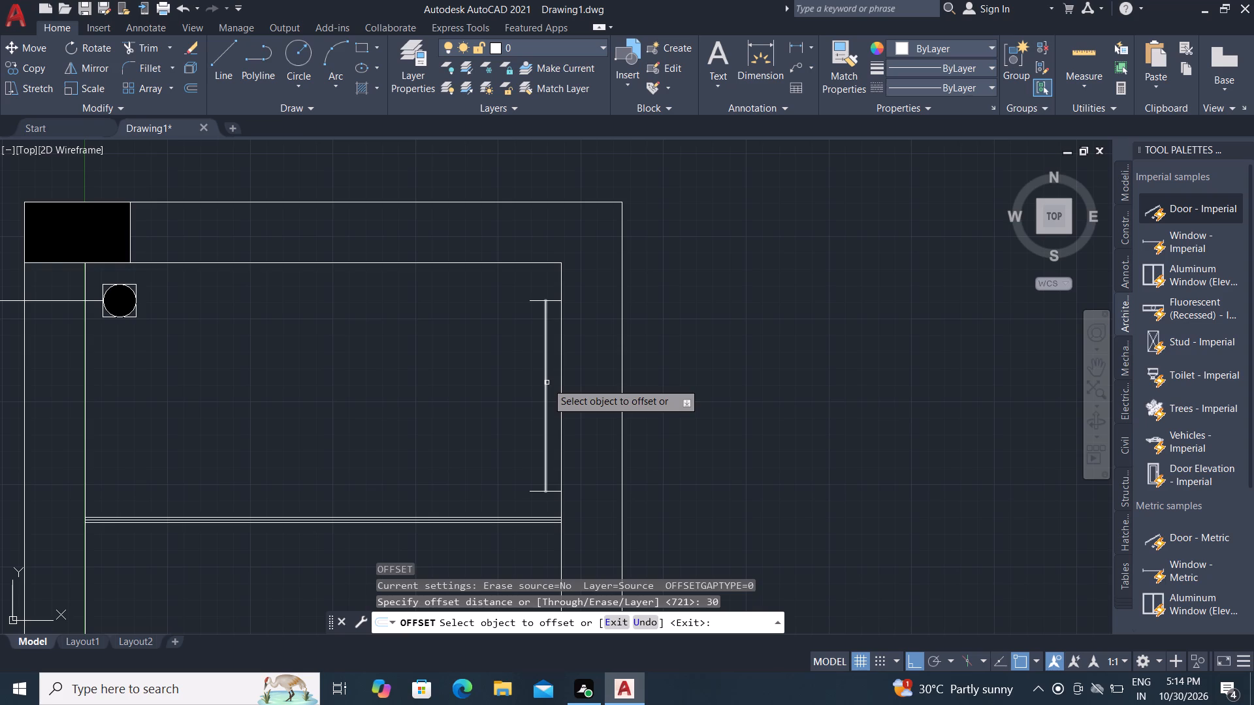
left_click(547, 383)
left_click(527, 384)
key("Escape")
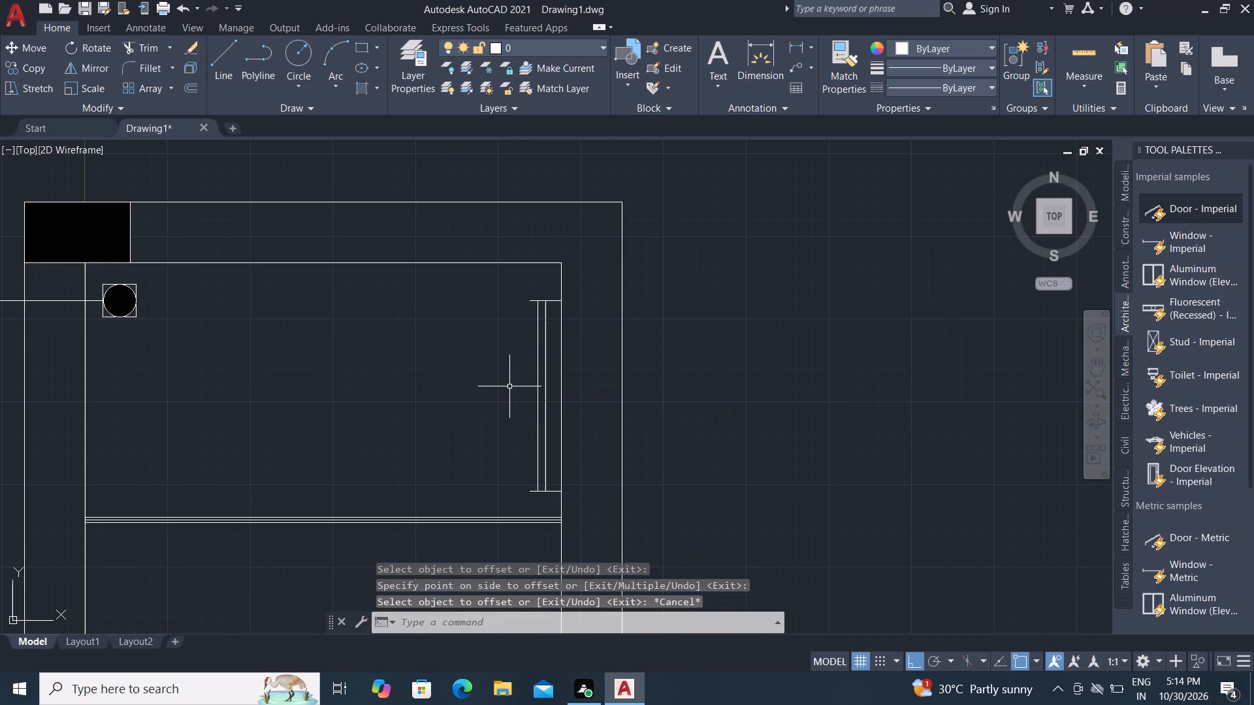
Draw a vertical line from the upper room's top-right inner corner across the wall thickness to the outer wall line.
scroll(509, 386, "down", 1)
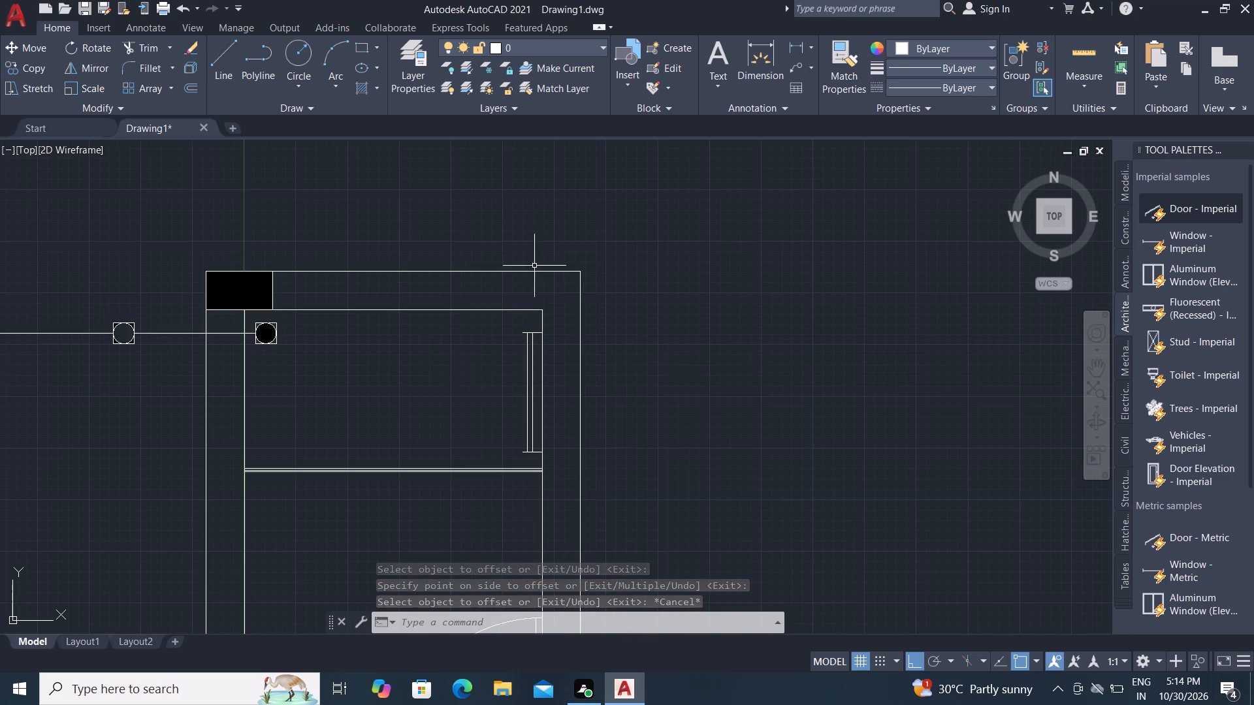
scroll(485, 268, "up", 1)
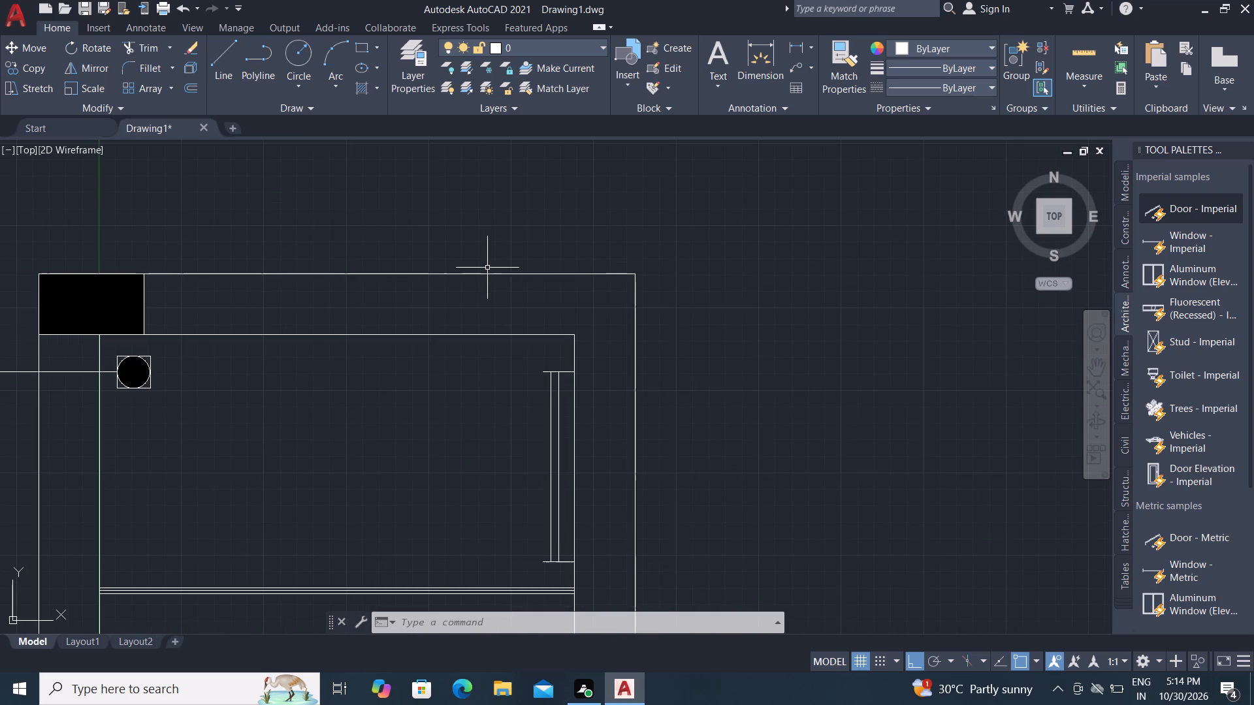
key("l")
key("space")
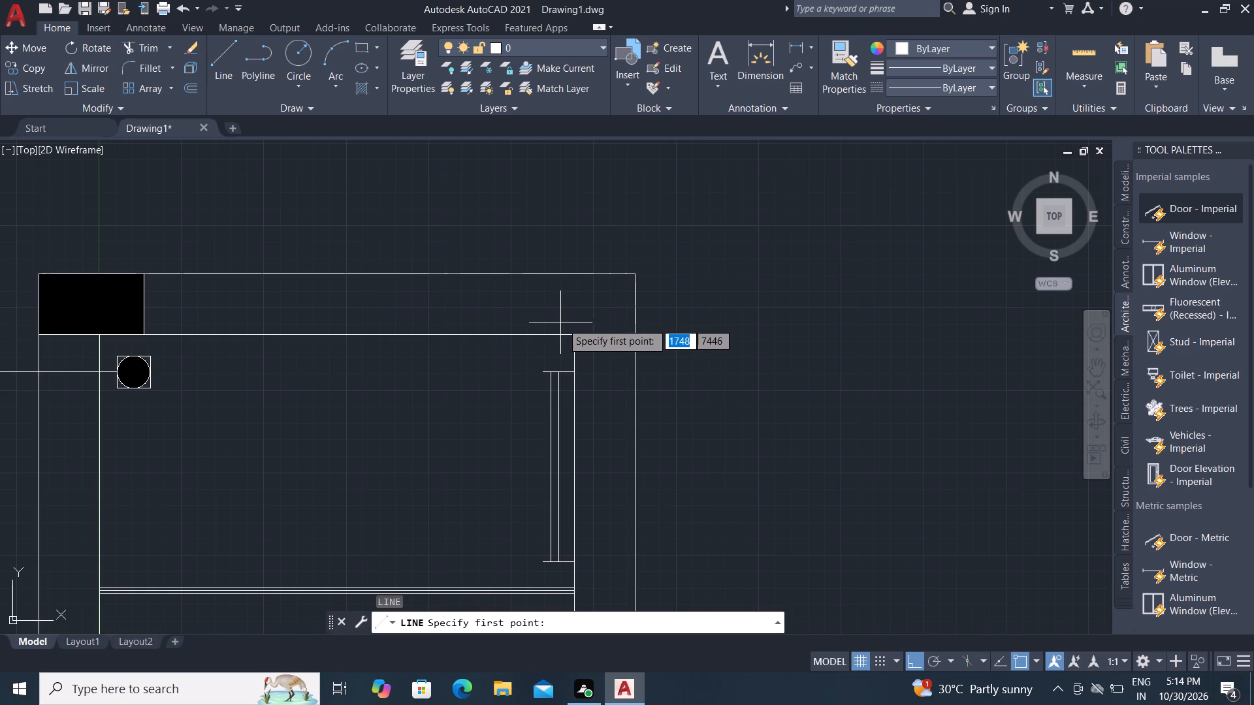
left_click(575, 336)
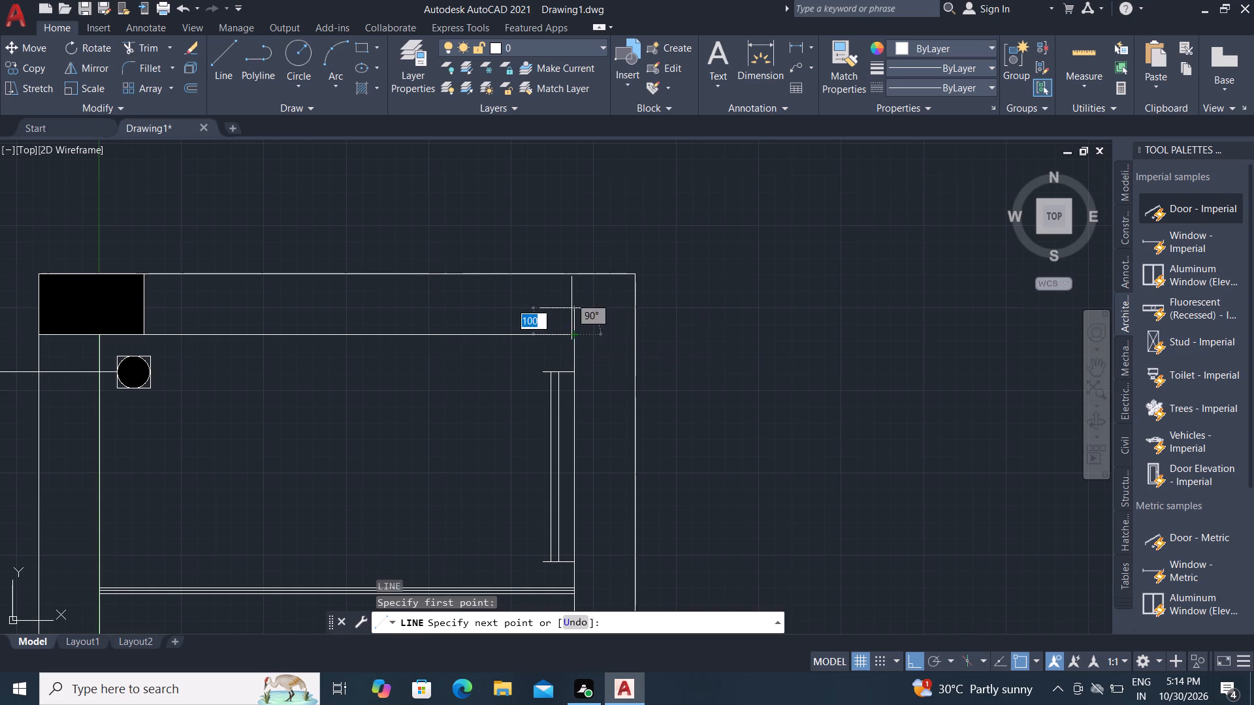
left_click(574, 275)
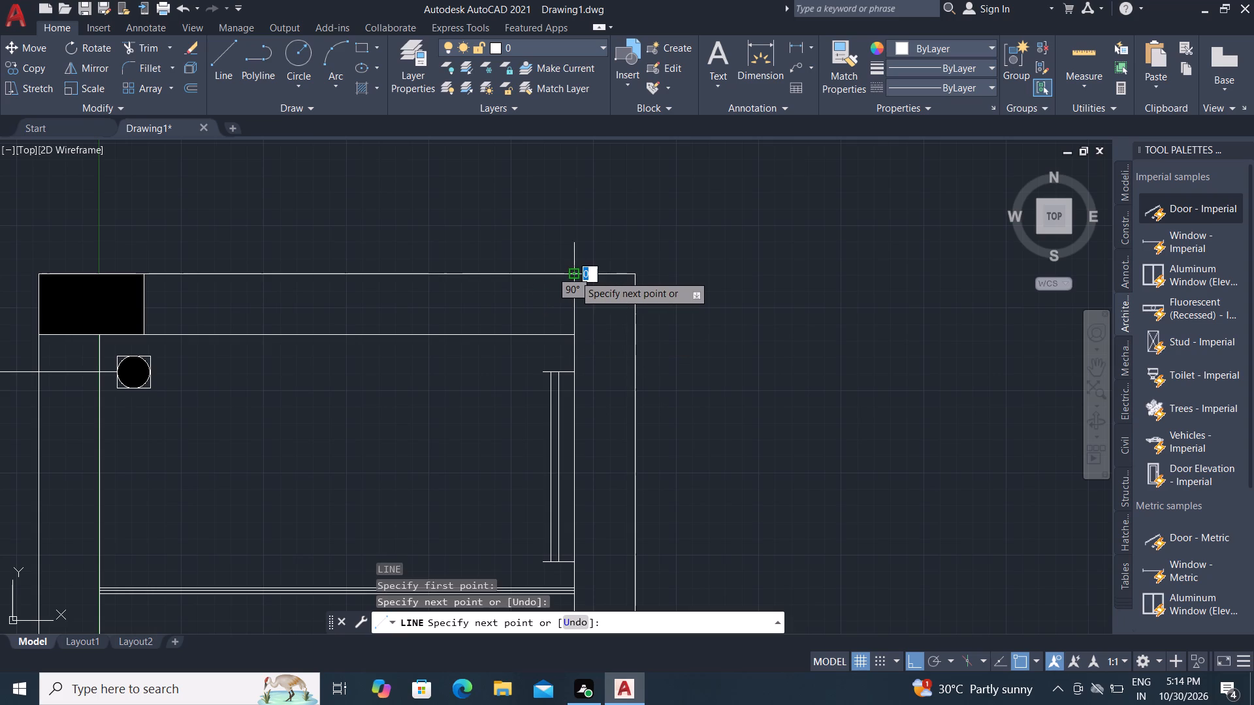
key("Escape")
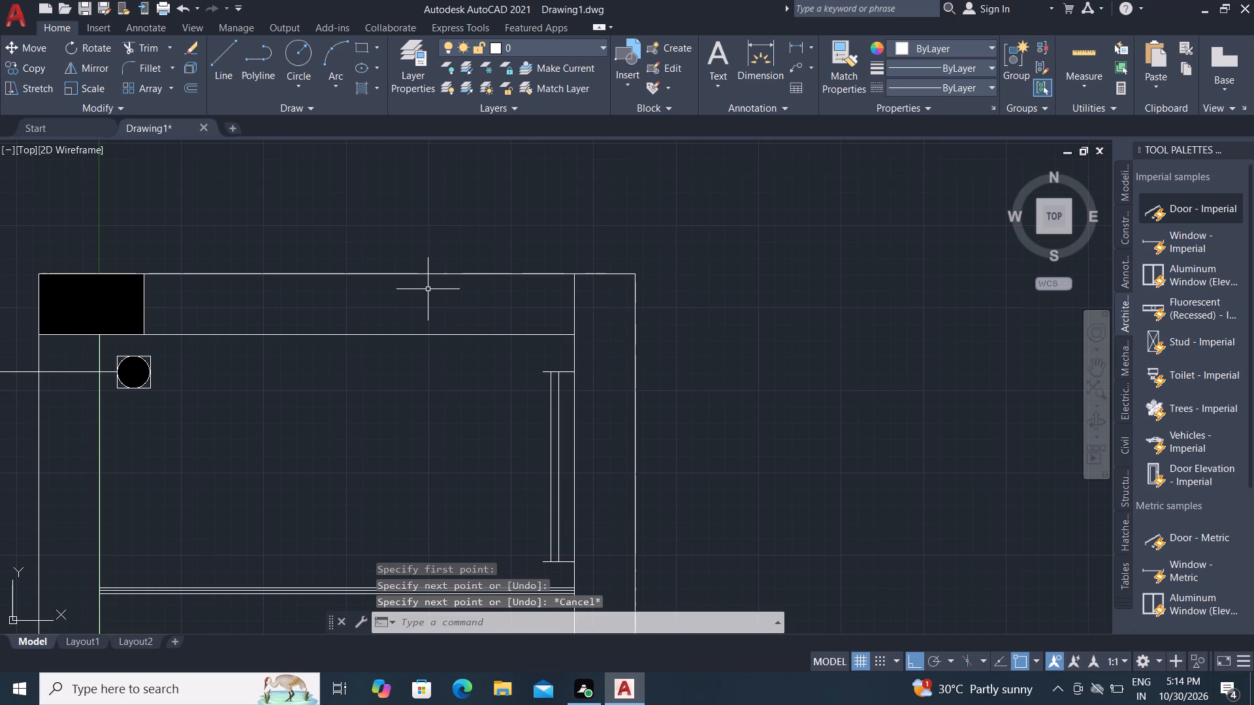
Draw a vertical line across the top wall's thickness, from a point near the middle of its outer line.
key("l")
key("space")
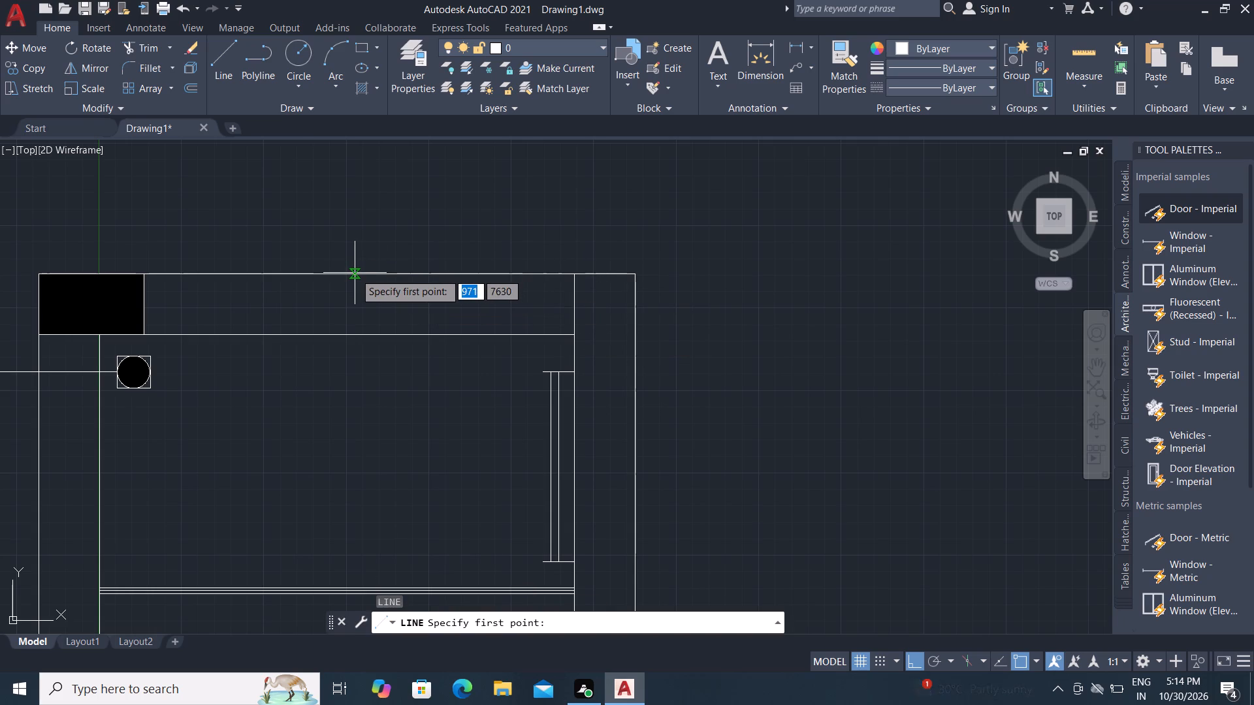
left_click(355, 274)
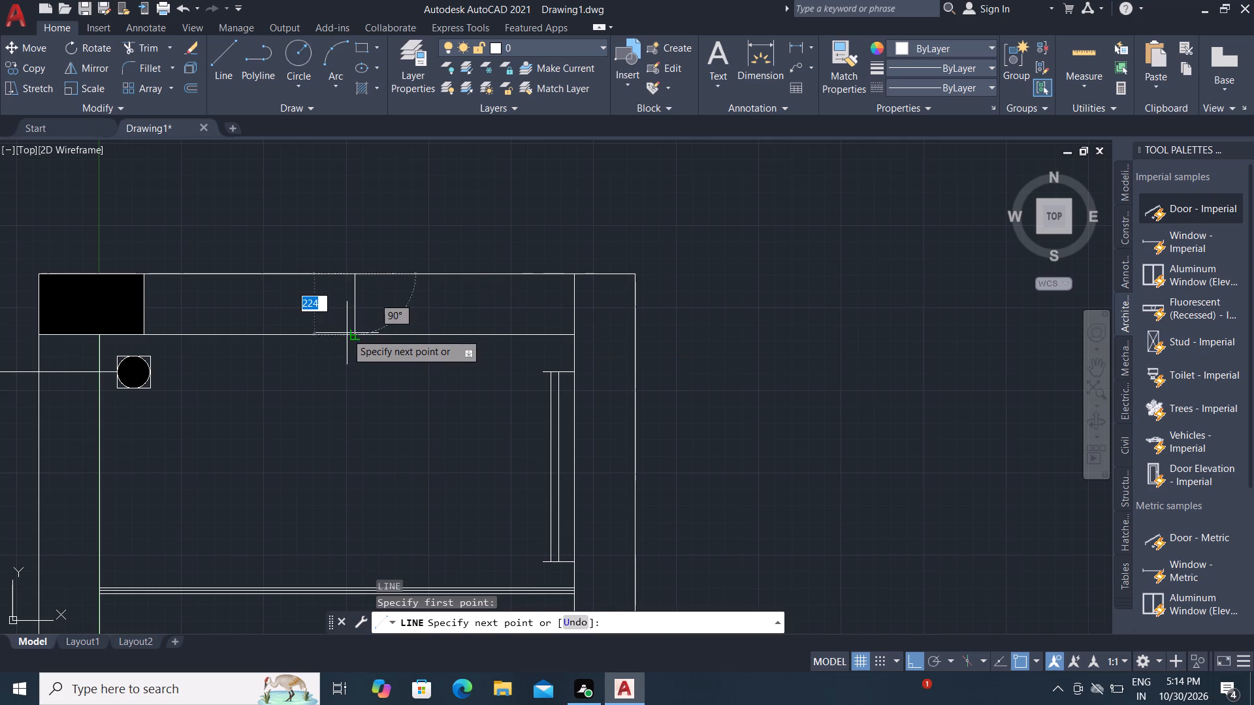
left_click(355, 332)
key("Escape")
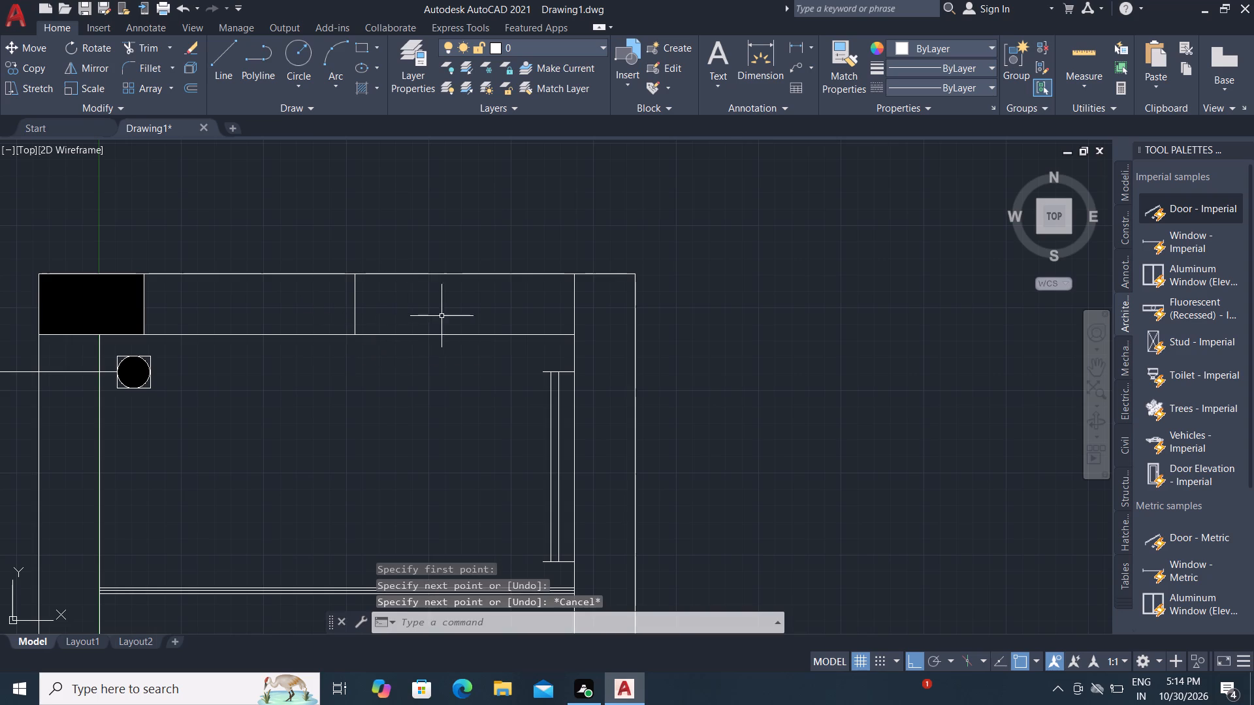
Draw a horizontal line about 831 mm long midway through the top wall, joining the two vertical cross lines.
scroll(522, 315, "up", 1)
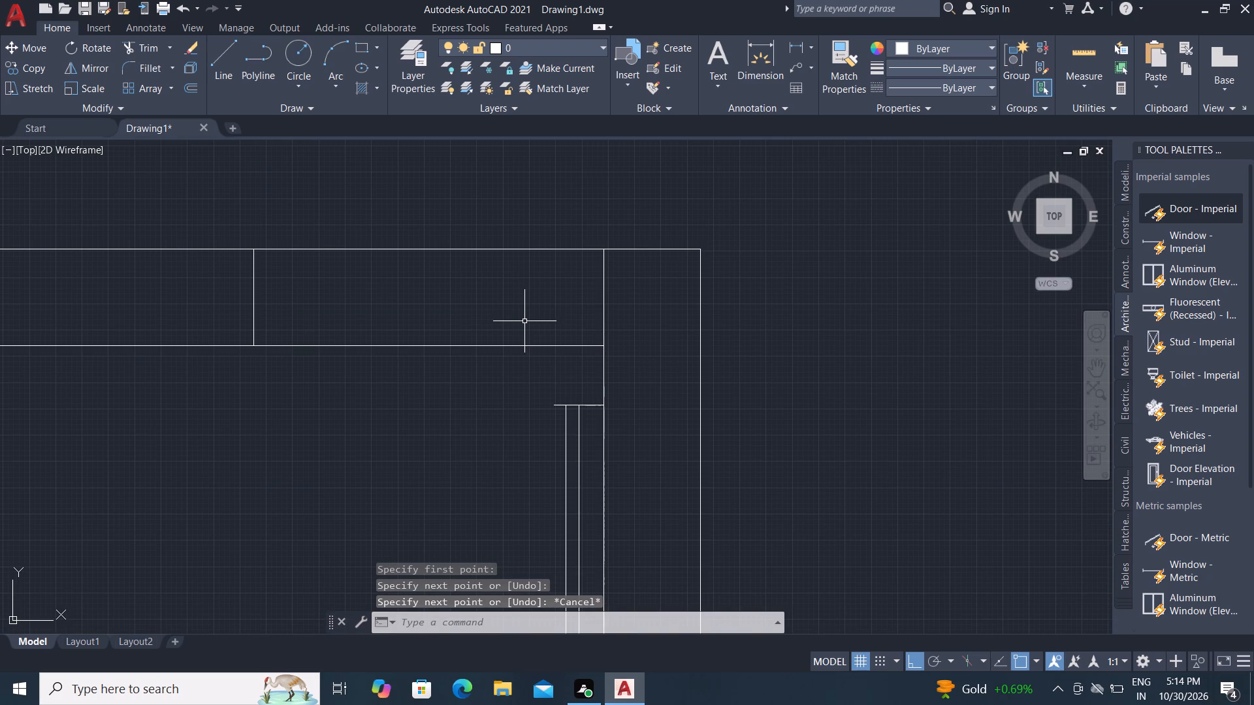
key("l")
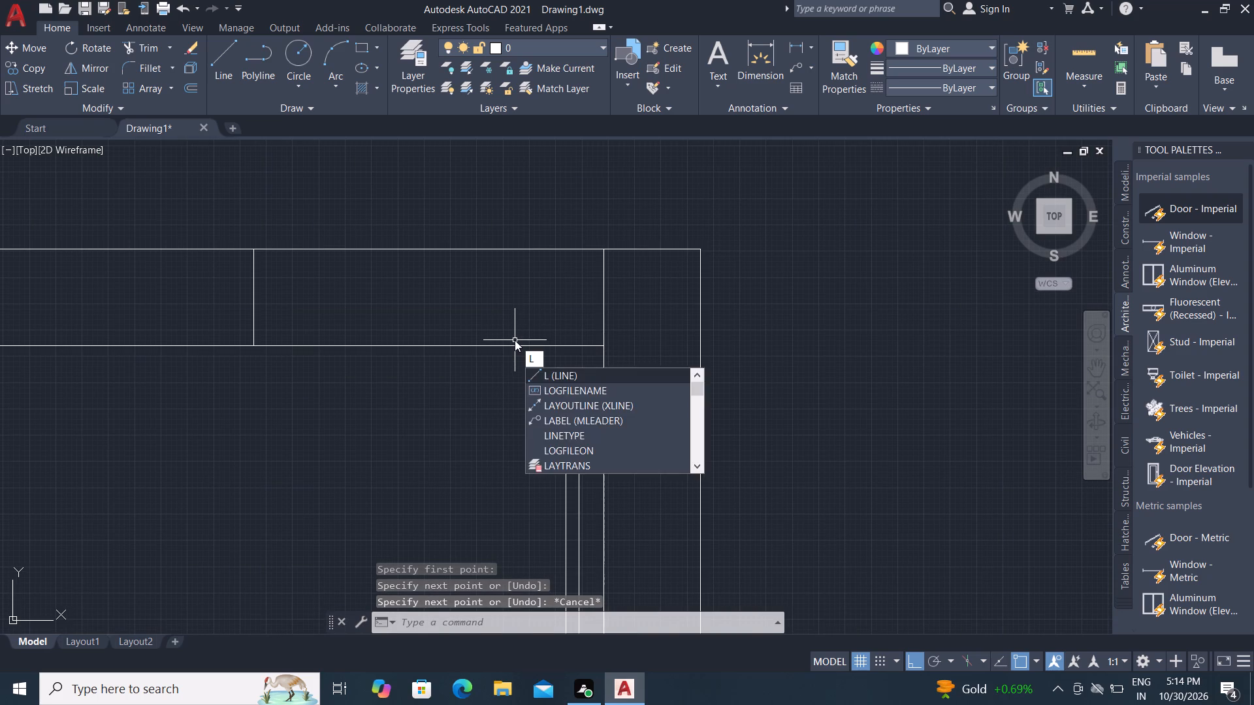
key("space")
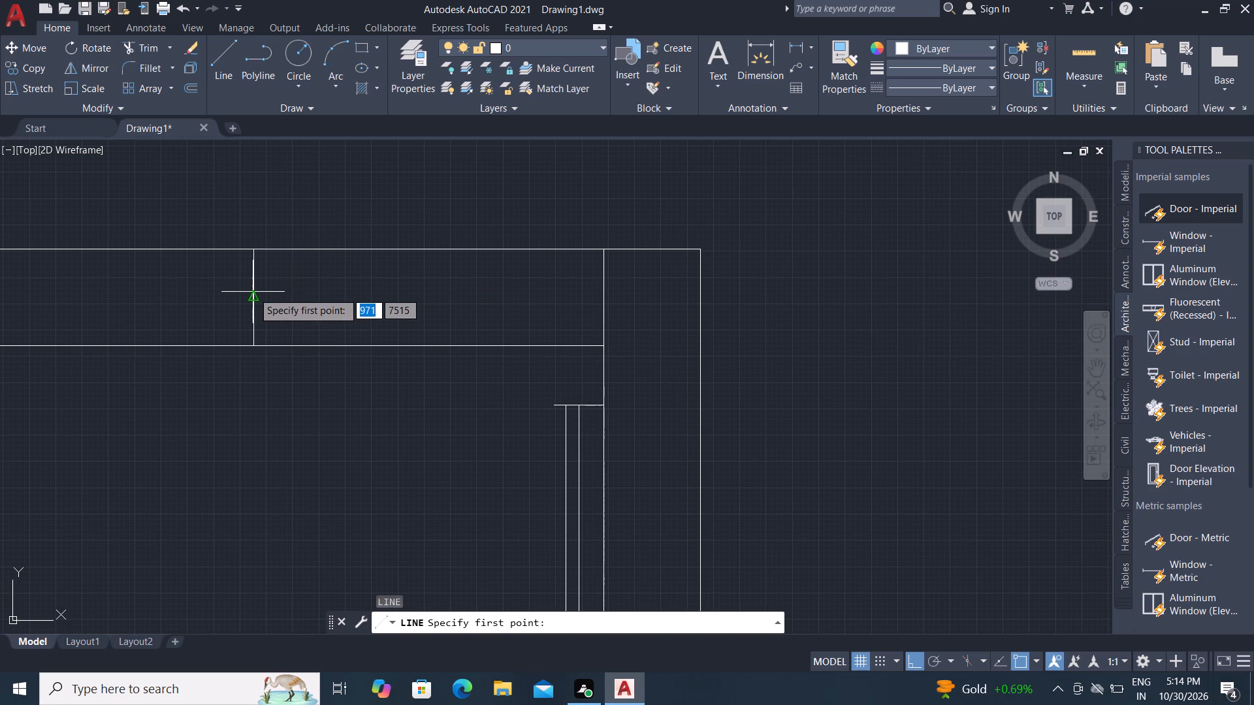
left_click(253, 292)
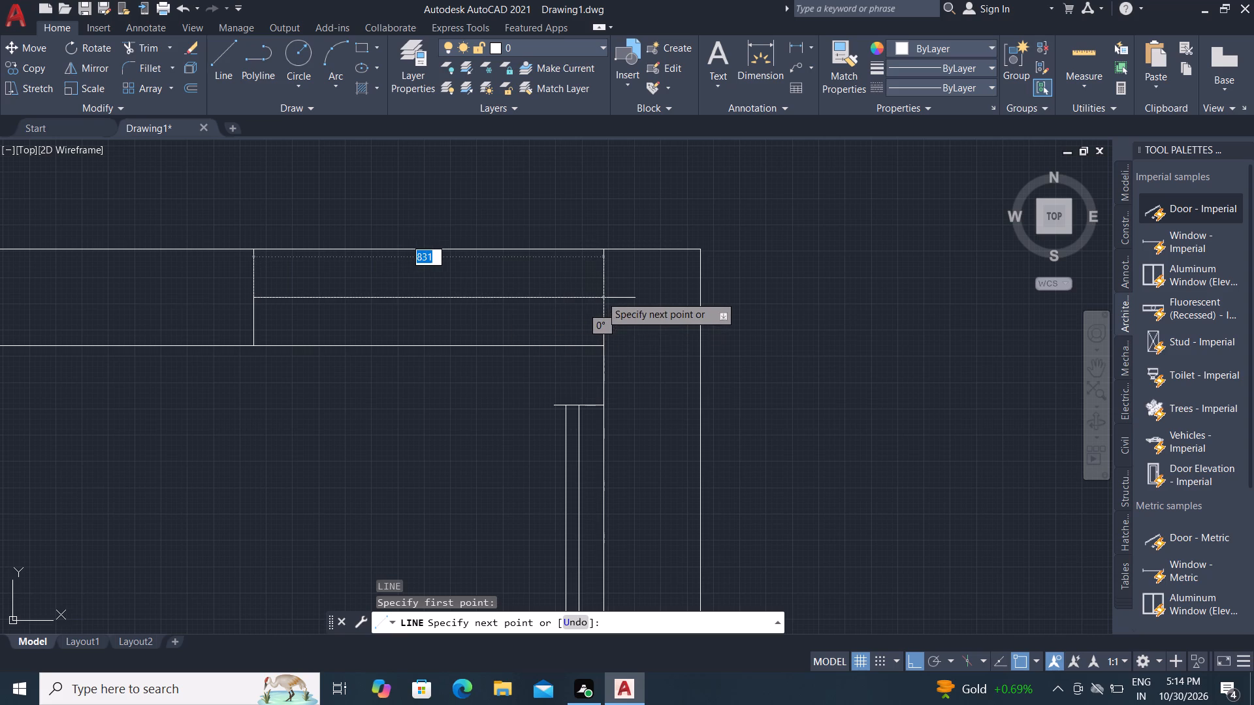
left_click(601, 294)
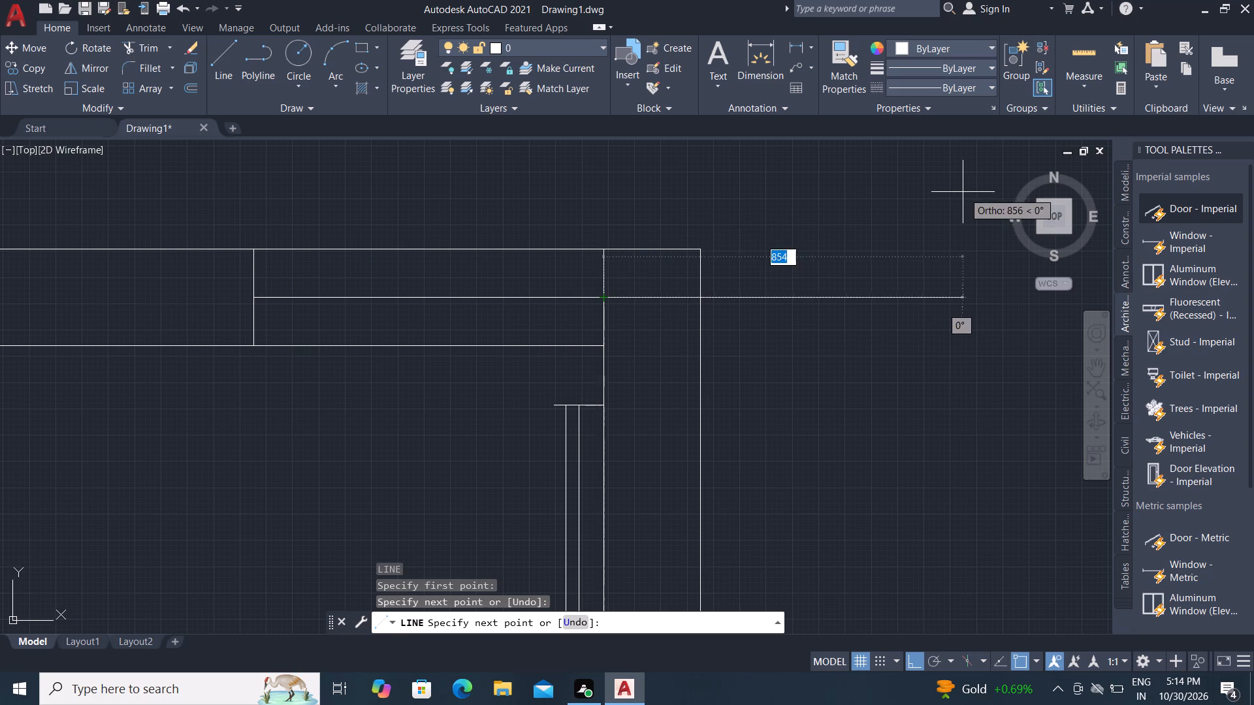
key("Escape")
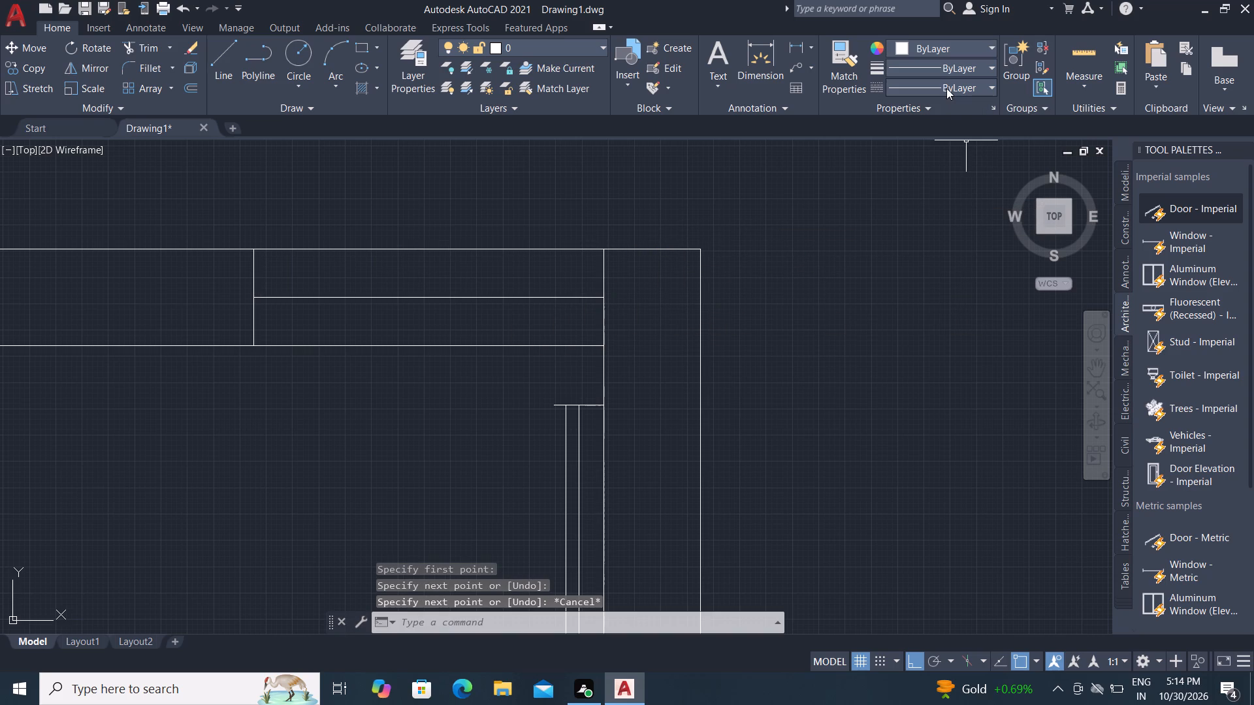
Load the ACAD_ISO02W100 dashed linetype from acad.lin and make it the current linetype.
left_click(946, 88)
left_click(893, 172)
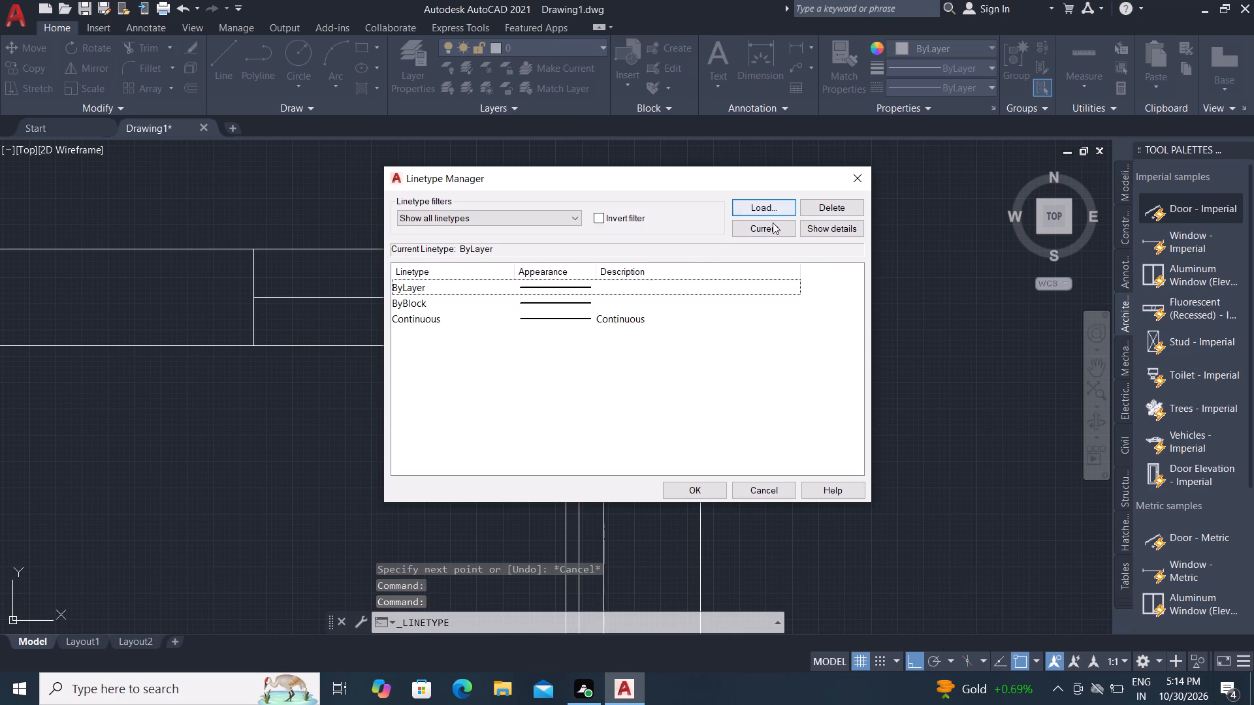
left_click(765, 209)
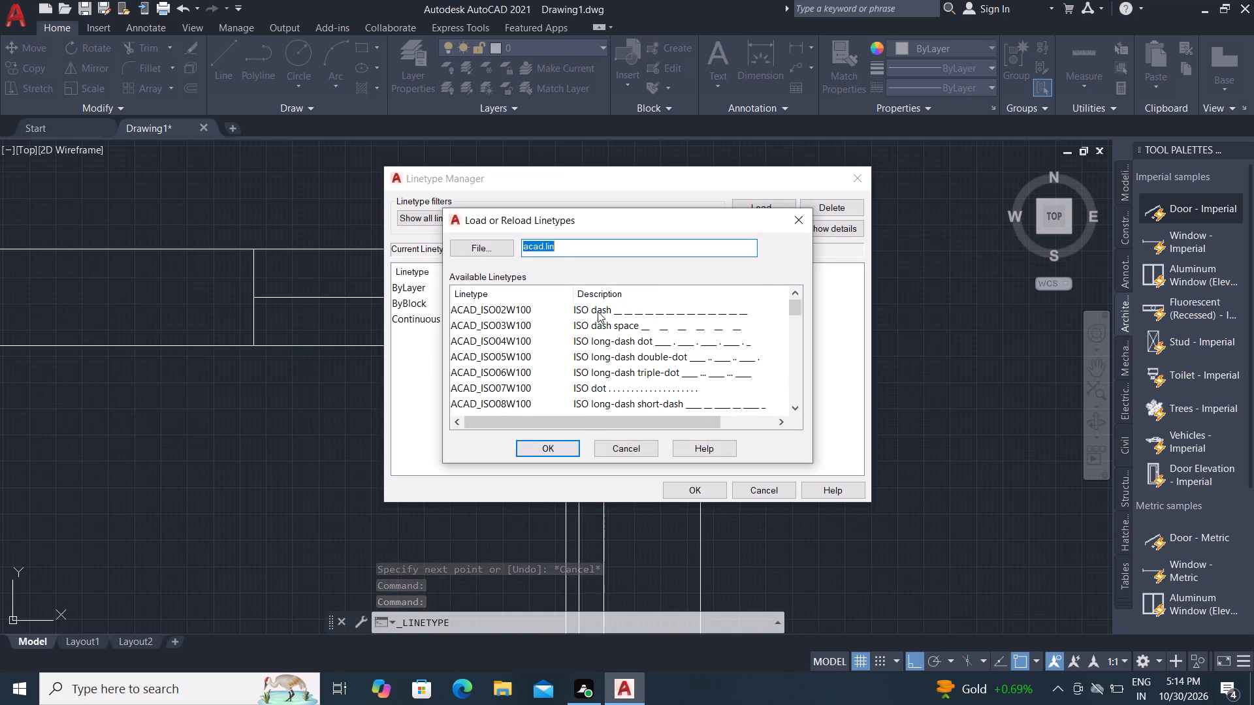
left_click(598, 311)
left_click(562, 444)
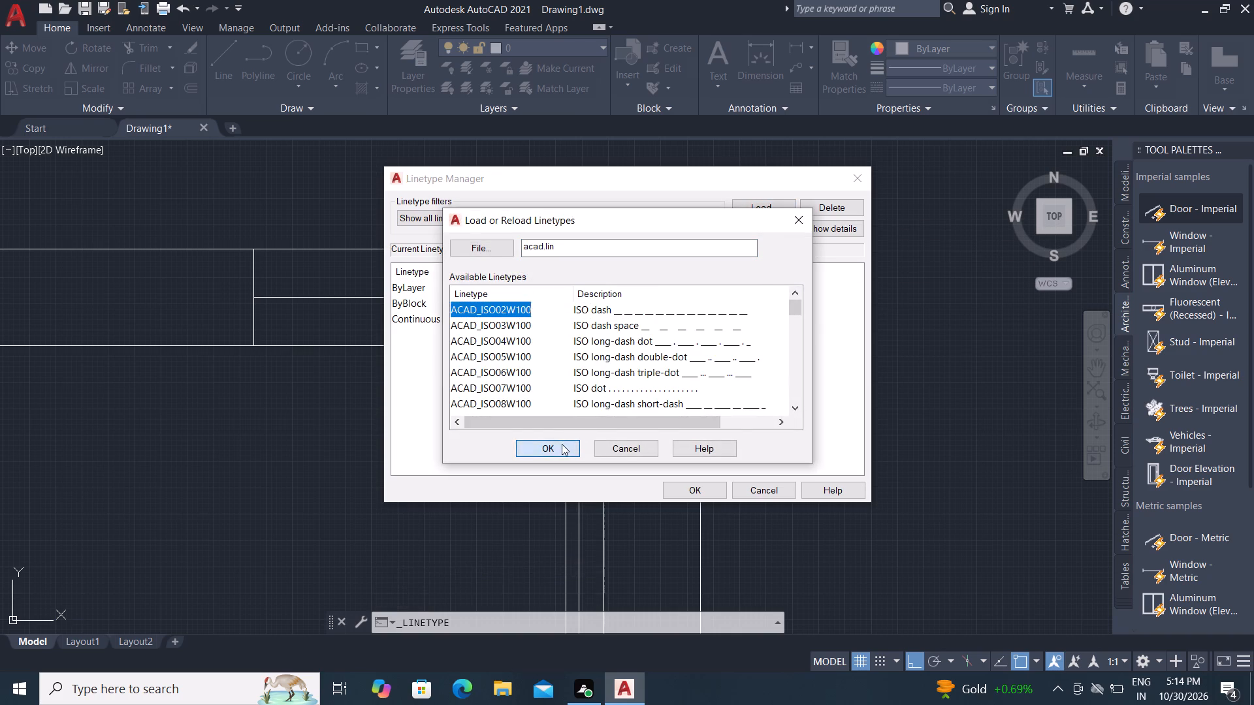
left_click(681, 489)
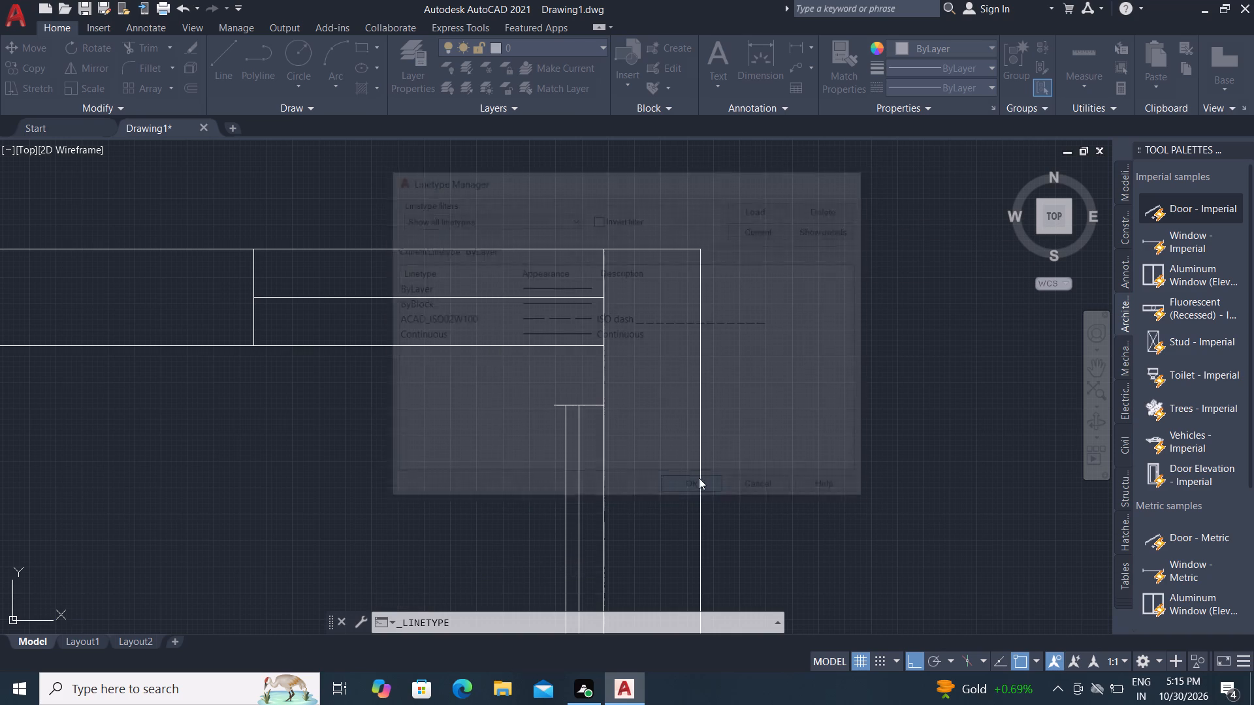
left_click(916, 87)
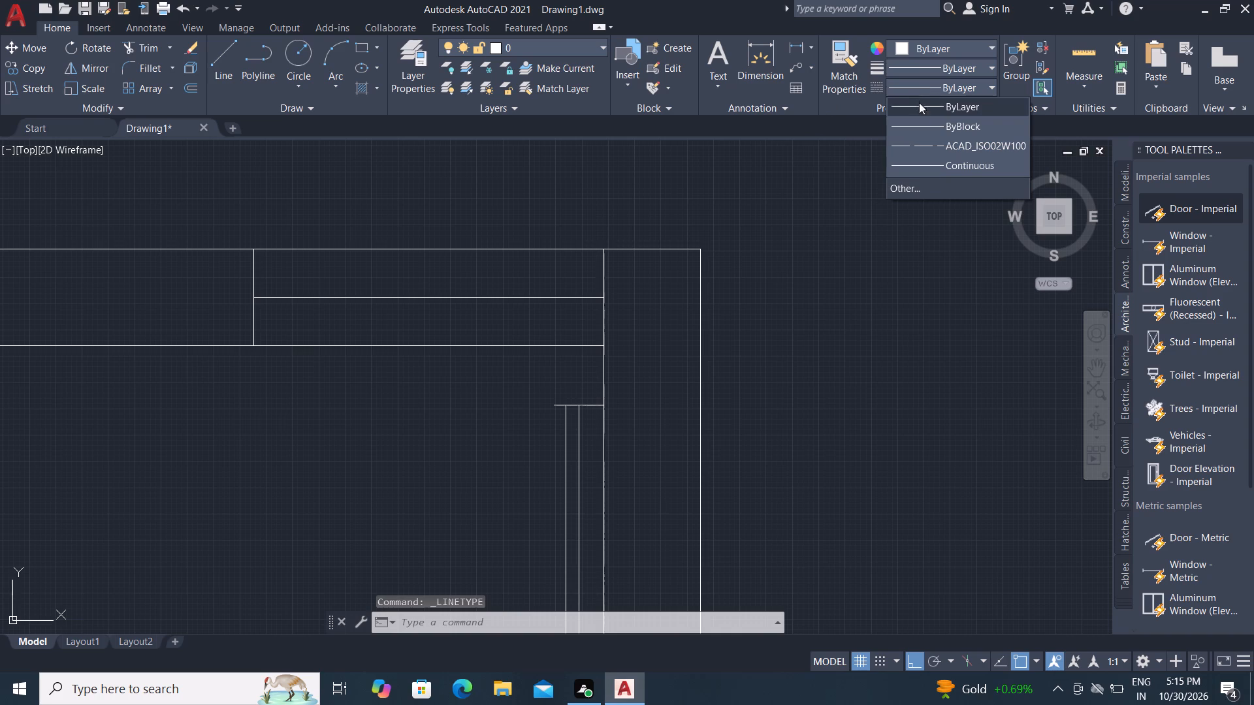
left_click(912, 146)
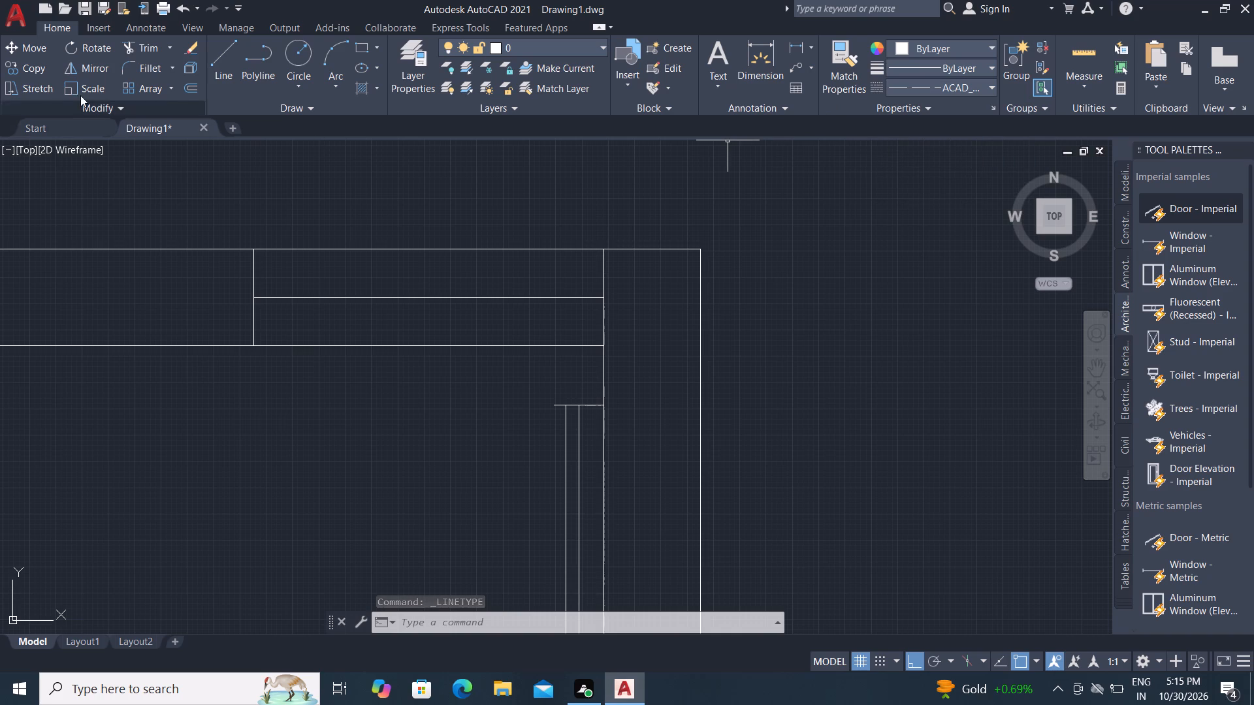
Draw a horizontal dashed line about 496 mm long in the empty space above the top wall.
left_click(221, 49)
scroll(316, 337, "down", 1)
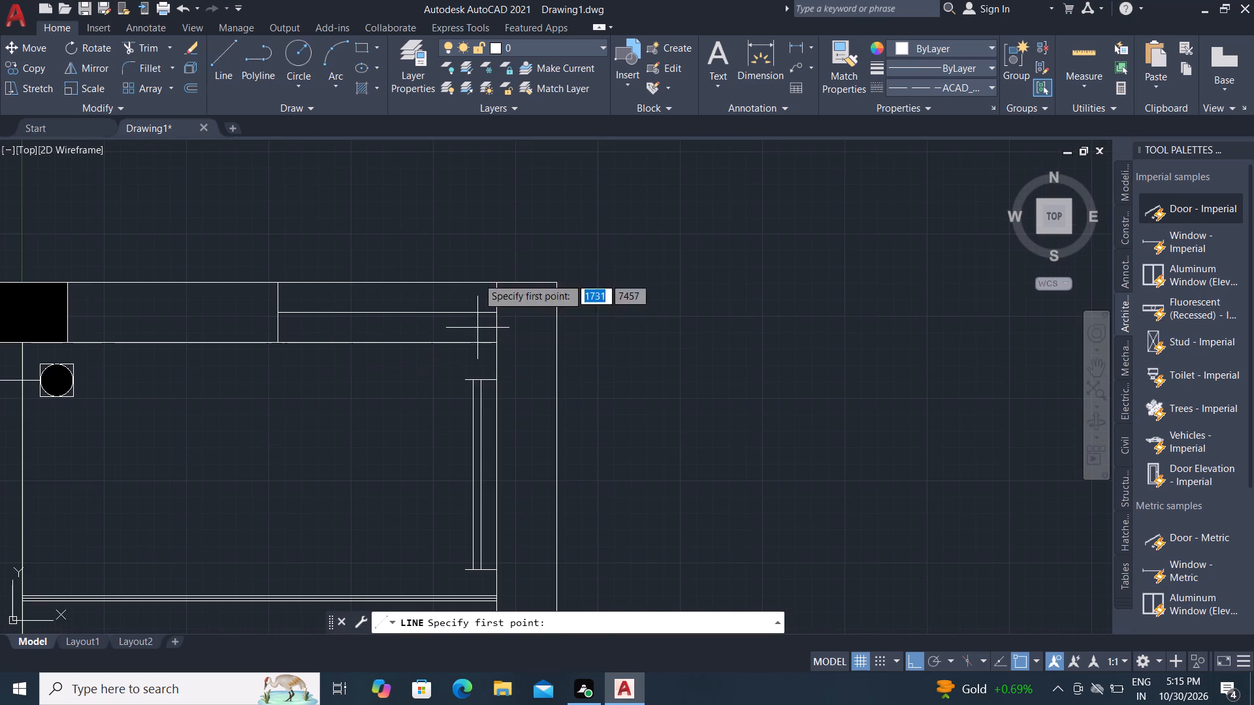
left_click(391, 197)
left_click(521, 200)
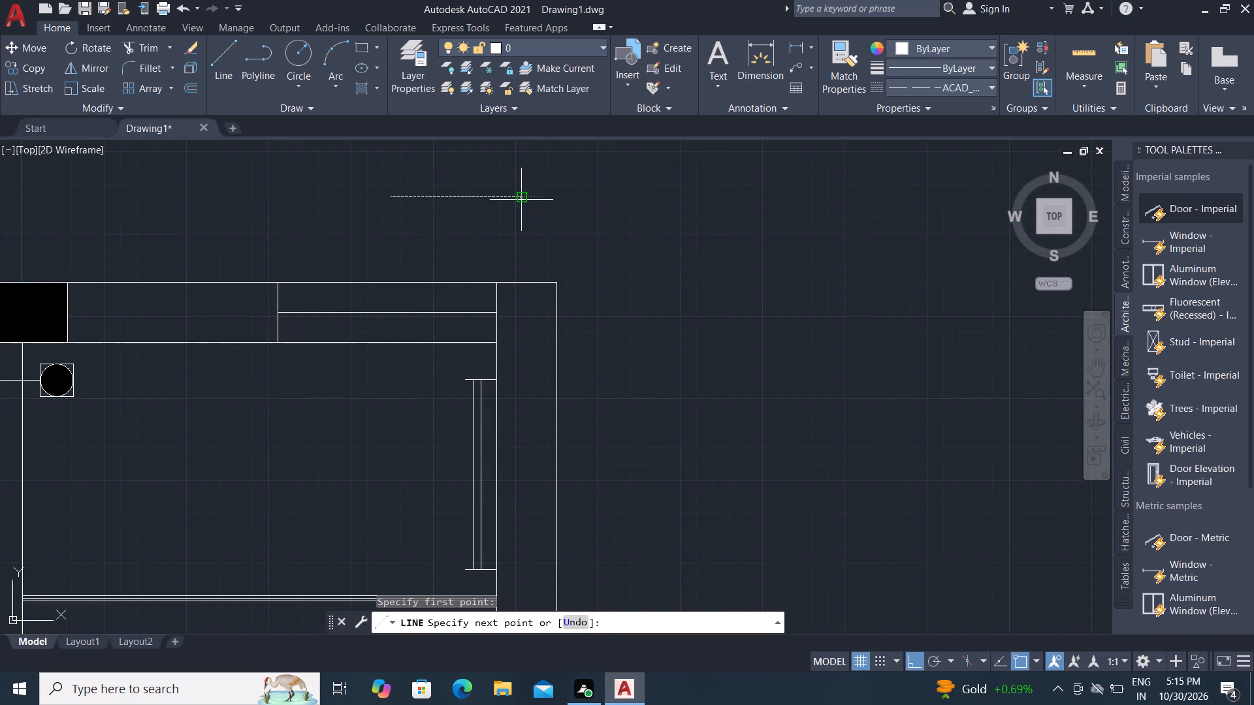
scroll(482, 191, "up", 4)
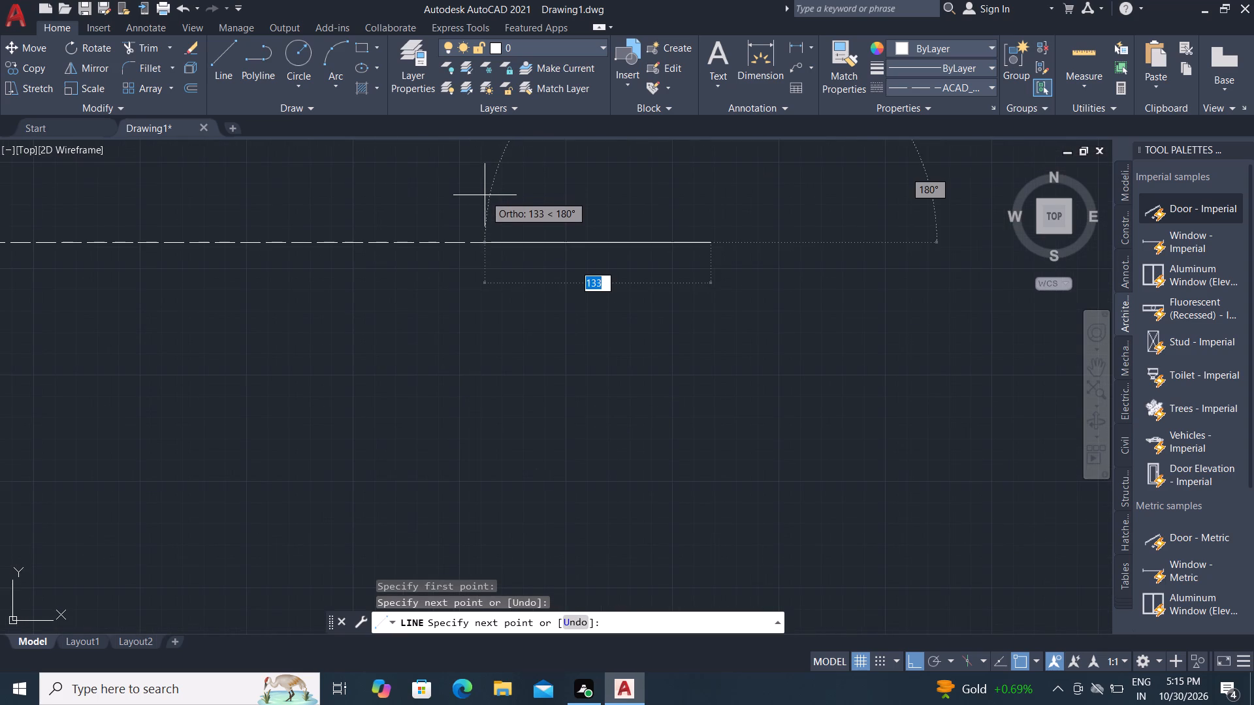
key("Escape")
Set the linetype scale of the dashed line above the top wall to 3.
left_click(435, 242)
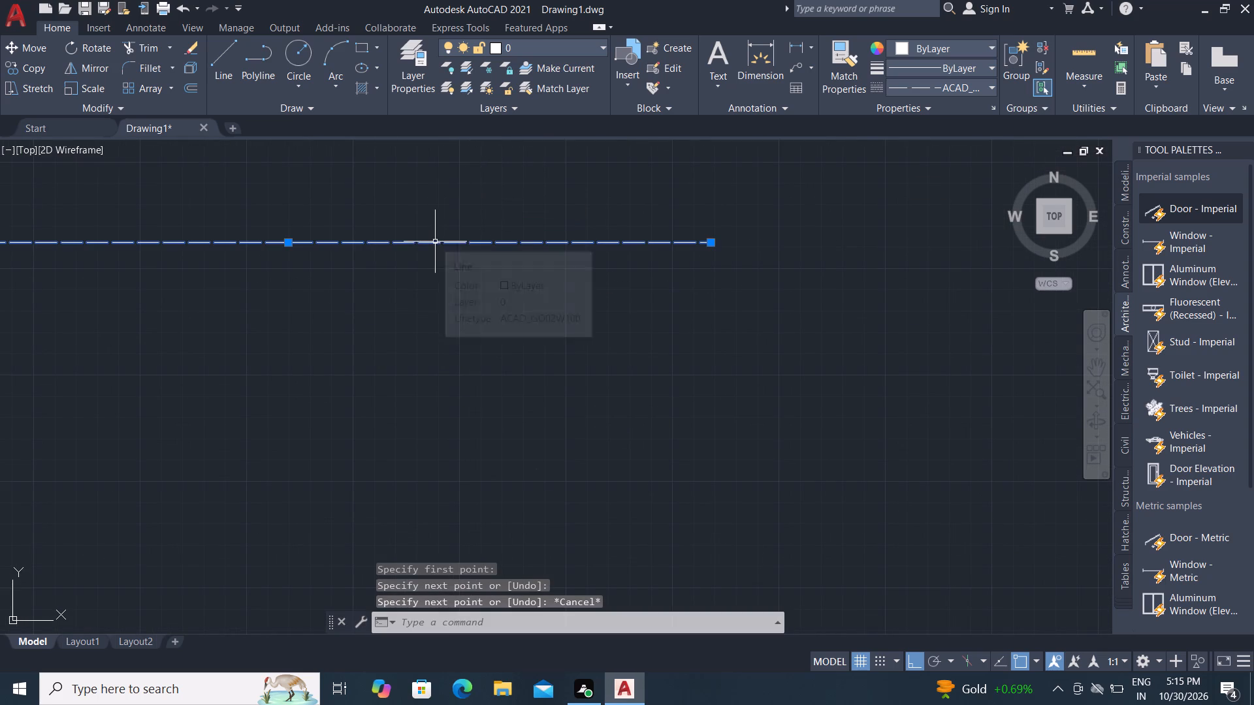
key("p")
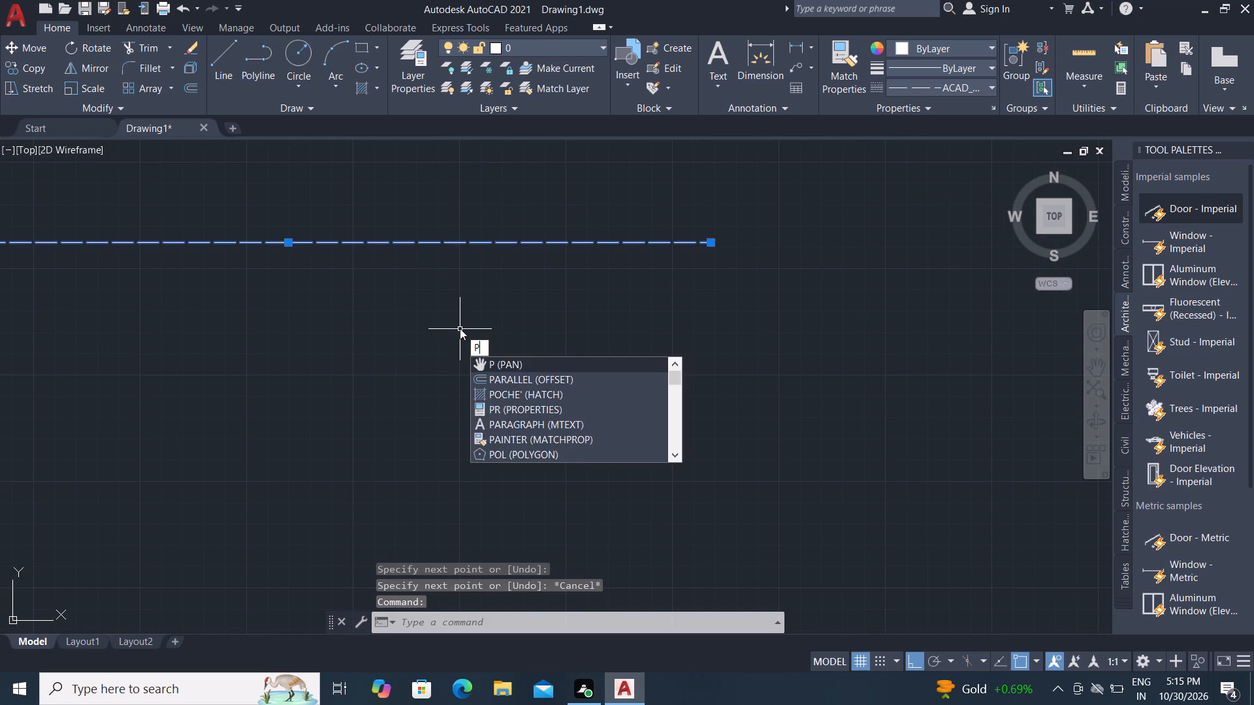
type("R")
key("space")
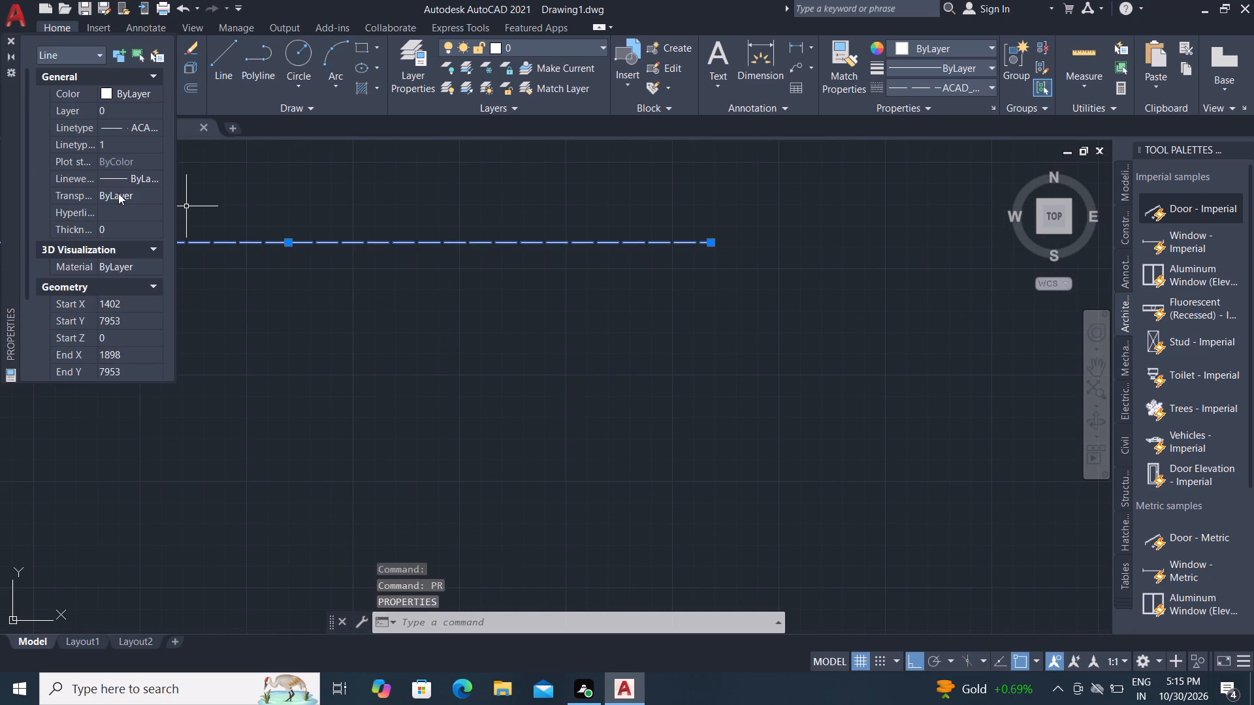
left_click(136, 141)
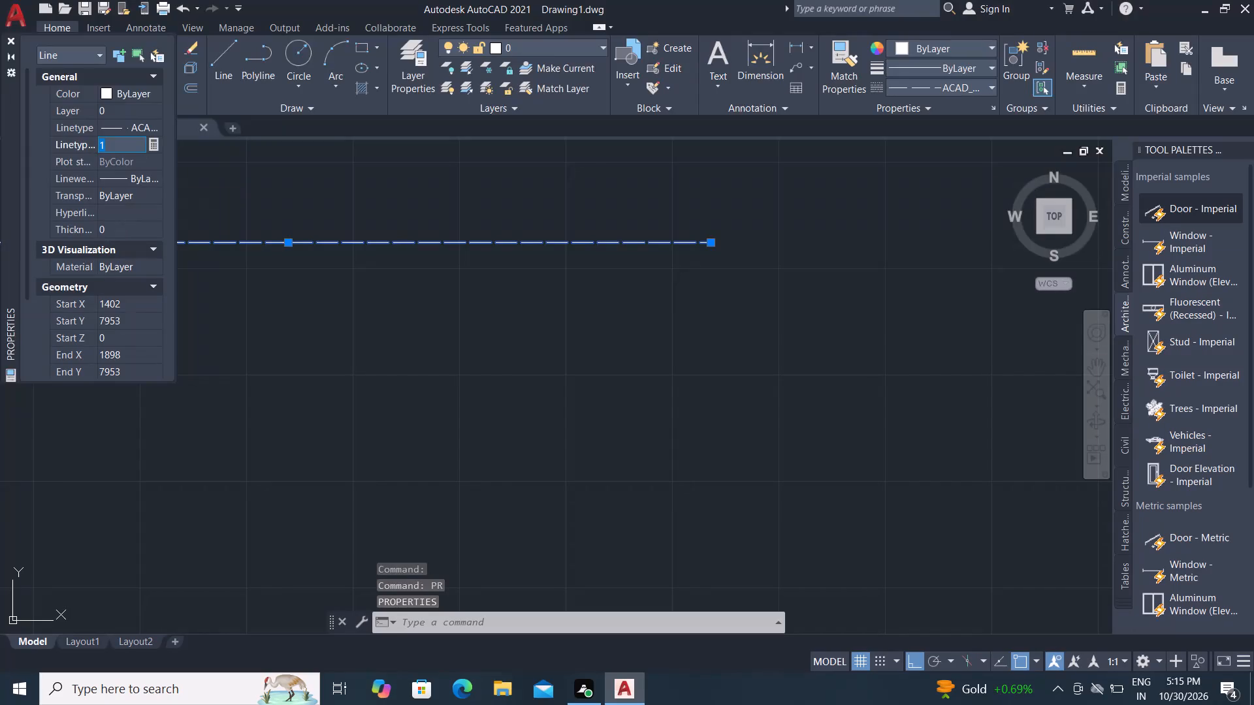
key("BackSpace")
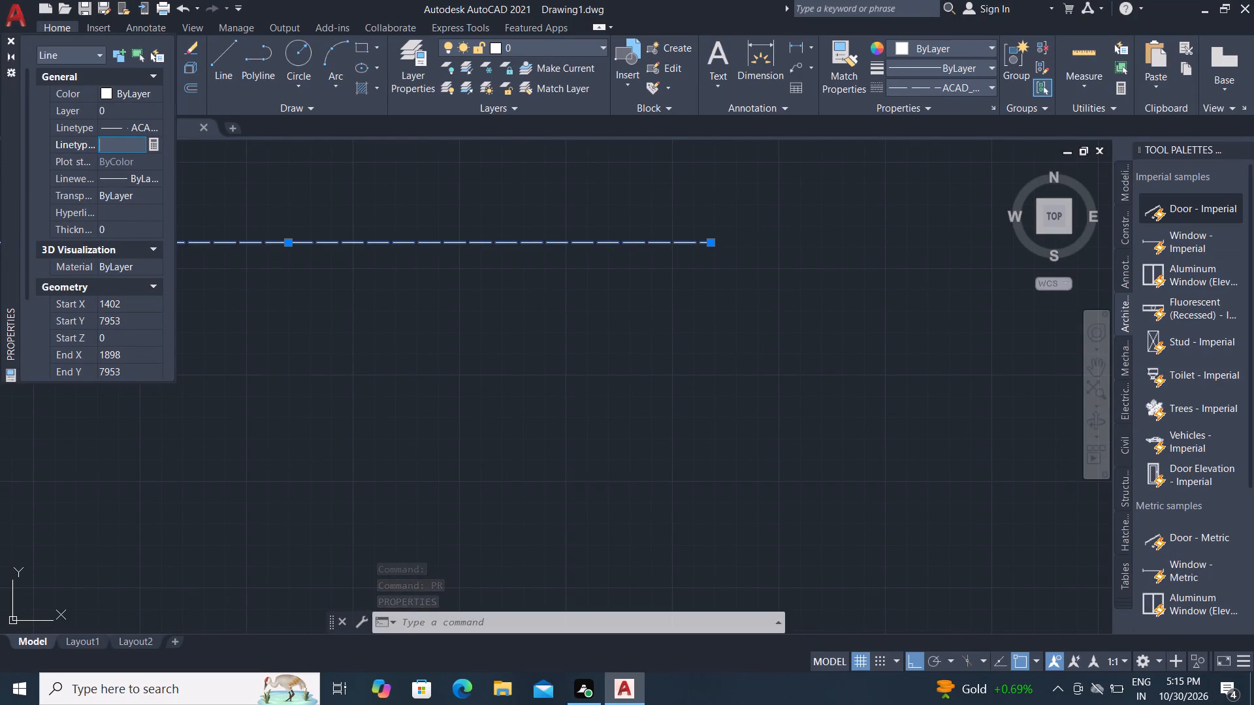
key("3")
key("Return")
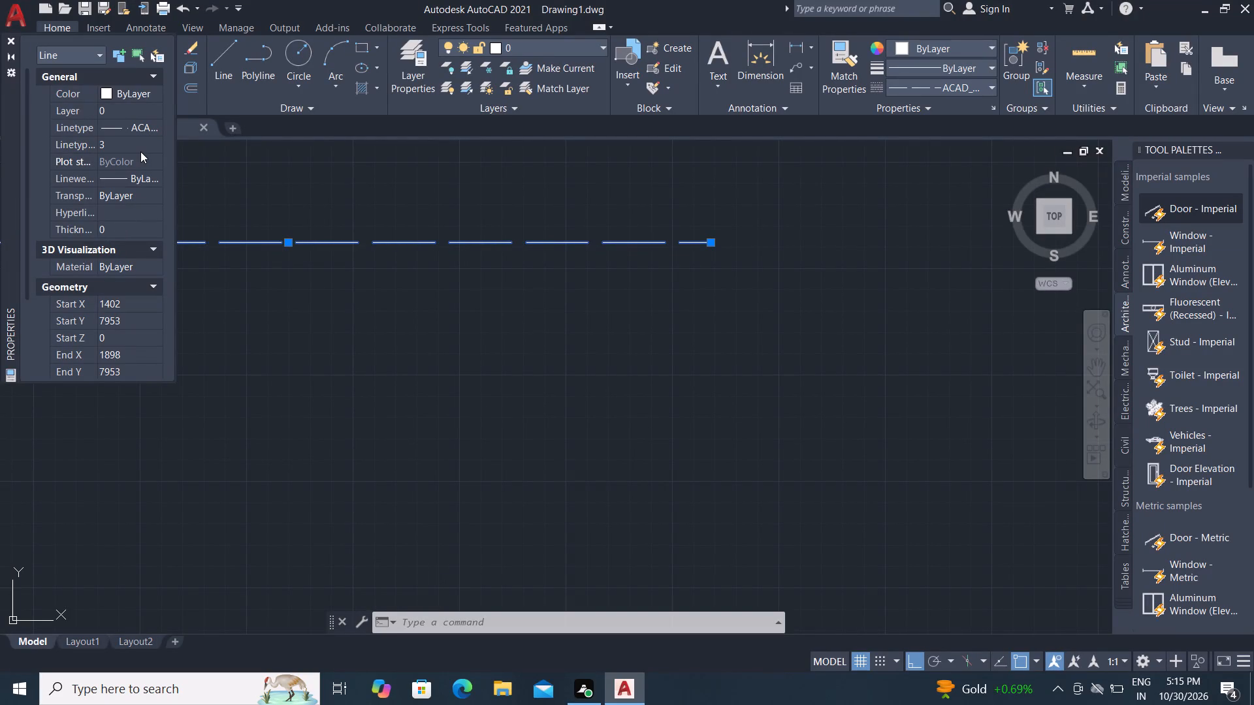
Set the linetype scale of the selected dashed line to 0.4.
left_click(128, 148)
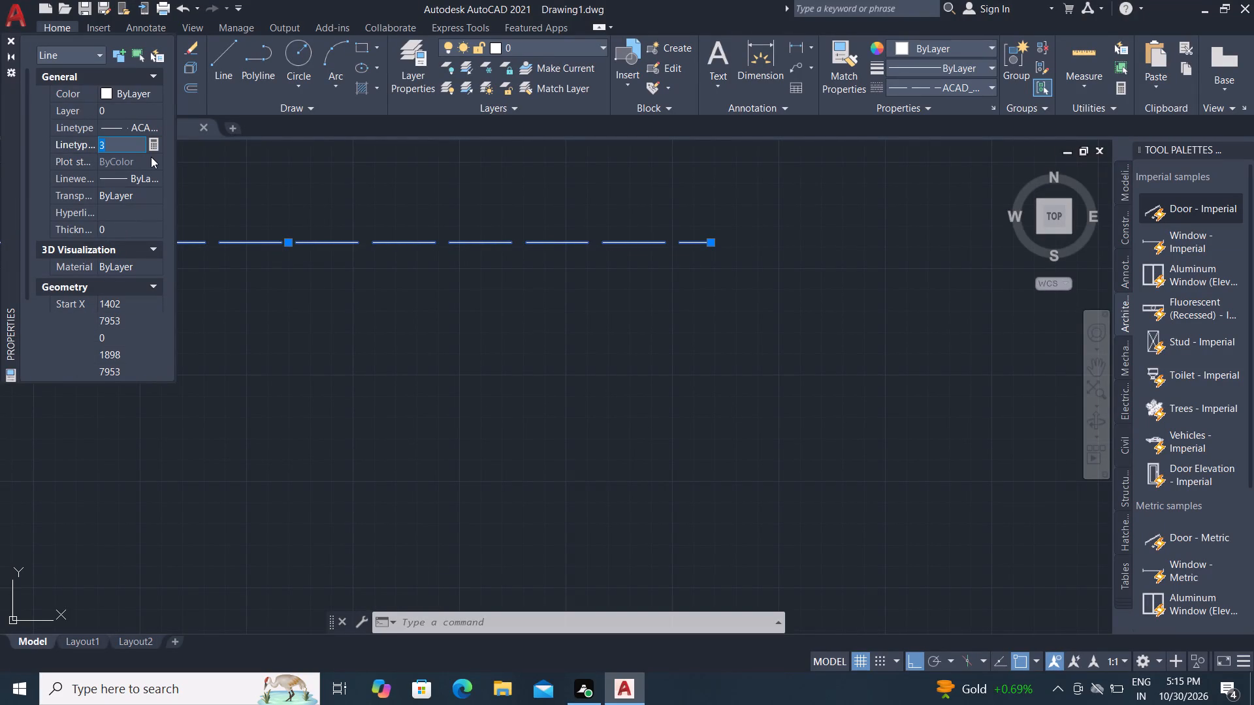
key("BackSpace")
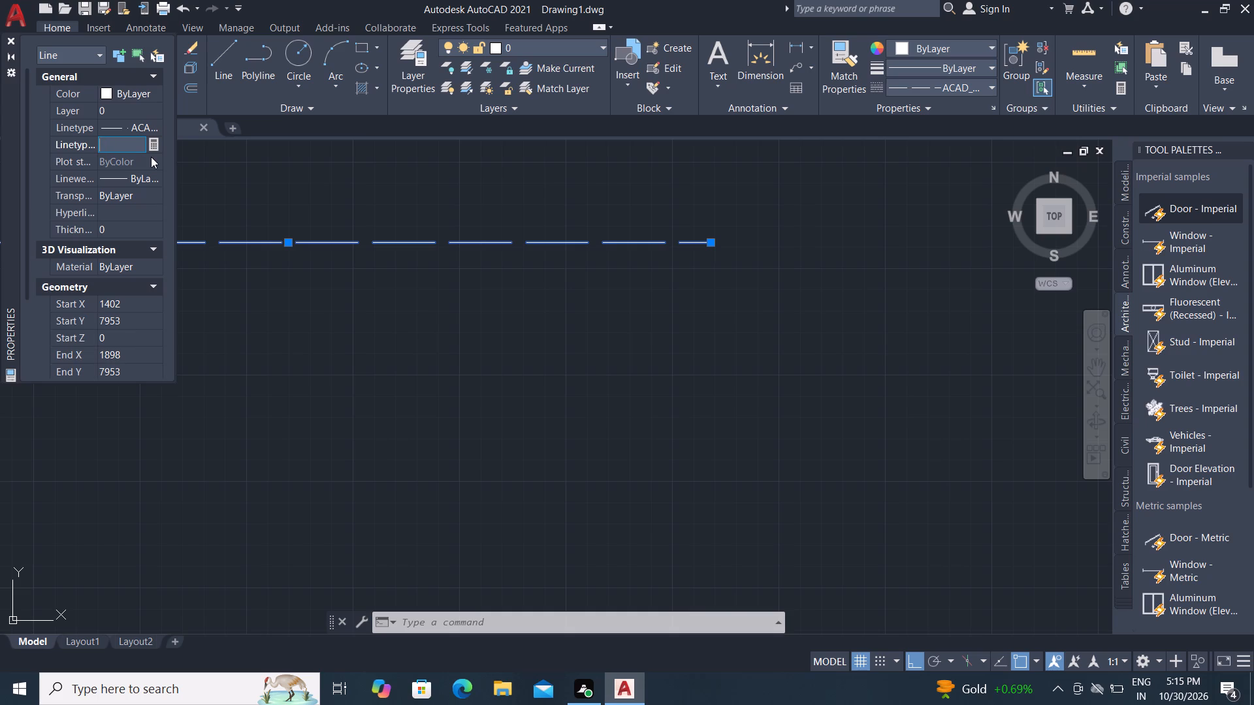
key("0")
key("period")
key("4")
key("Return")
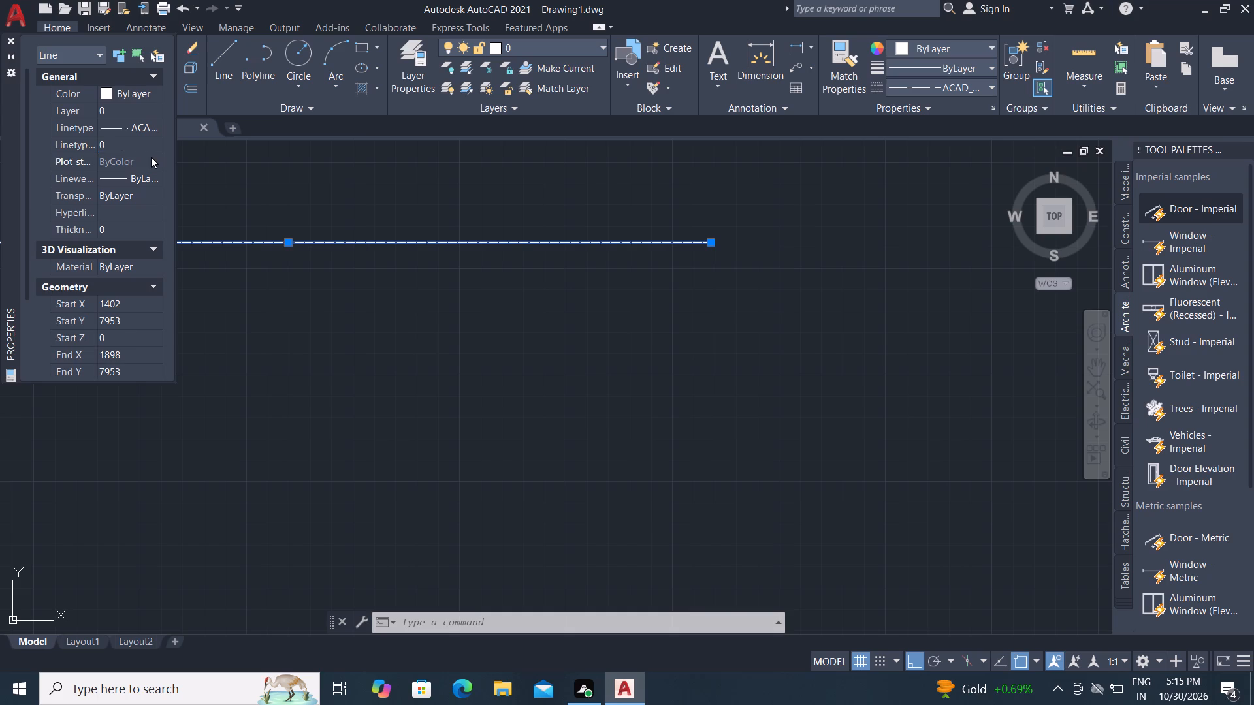
Set the selected dashed line's linetype scale to 0.9, close its properties and deselect it.
left_click(115, 149)
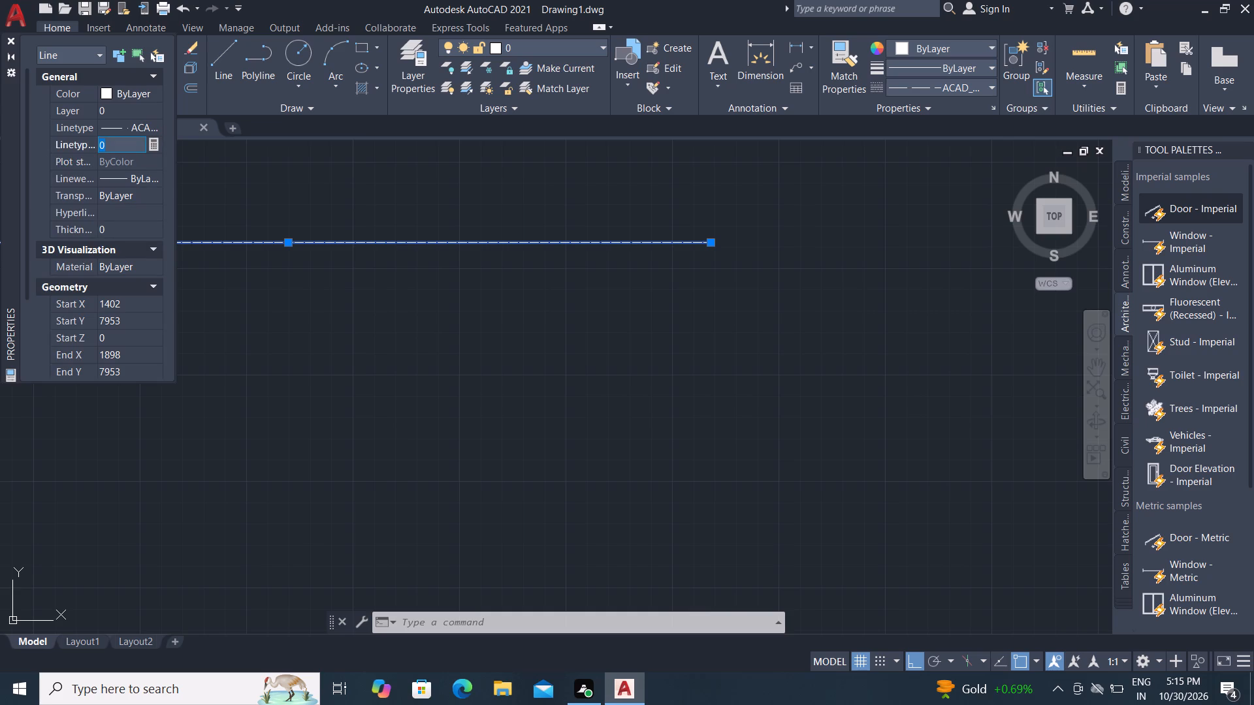
key("BackSpace")
type("0.")
key("9")
key("Return")
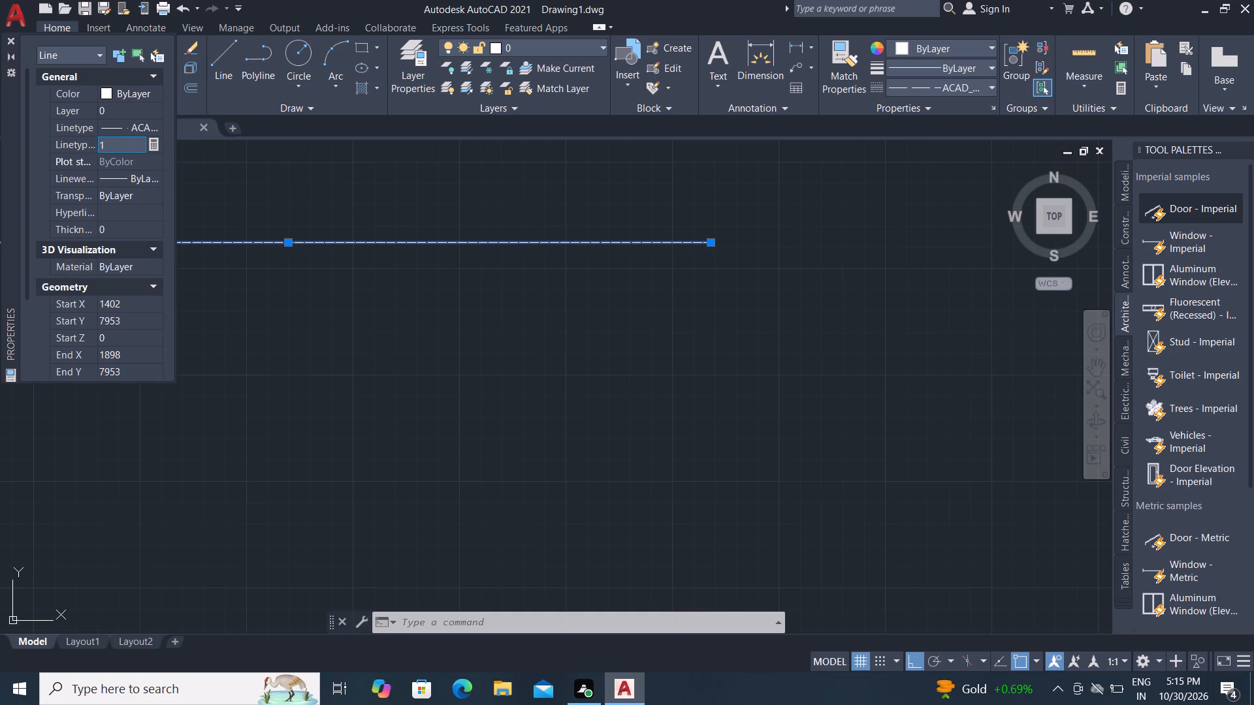
key("Escape")
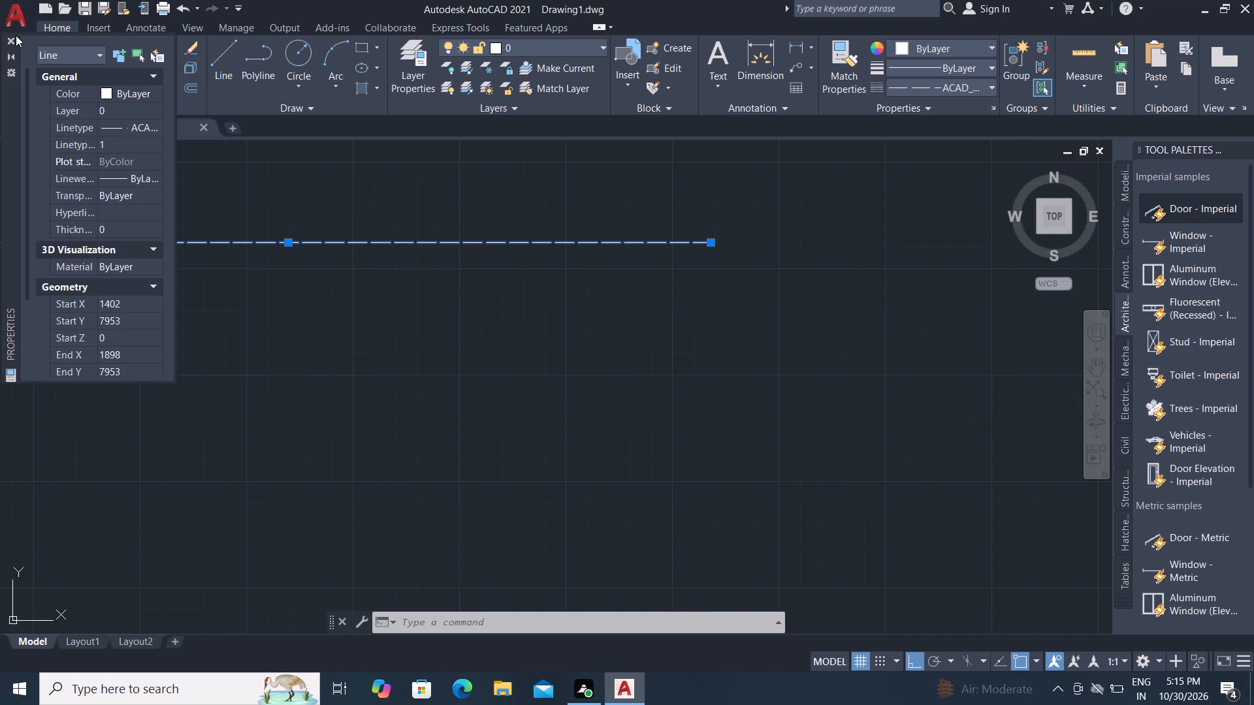
left_click(11, 40)
scroll(351, 369, "down", 2)
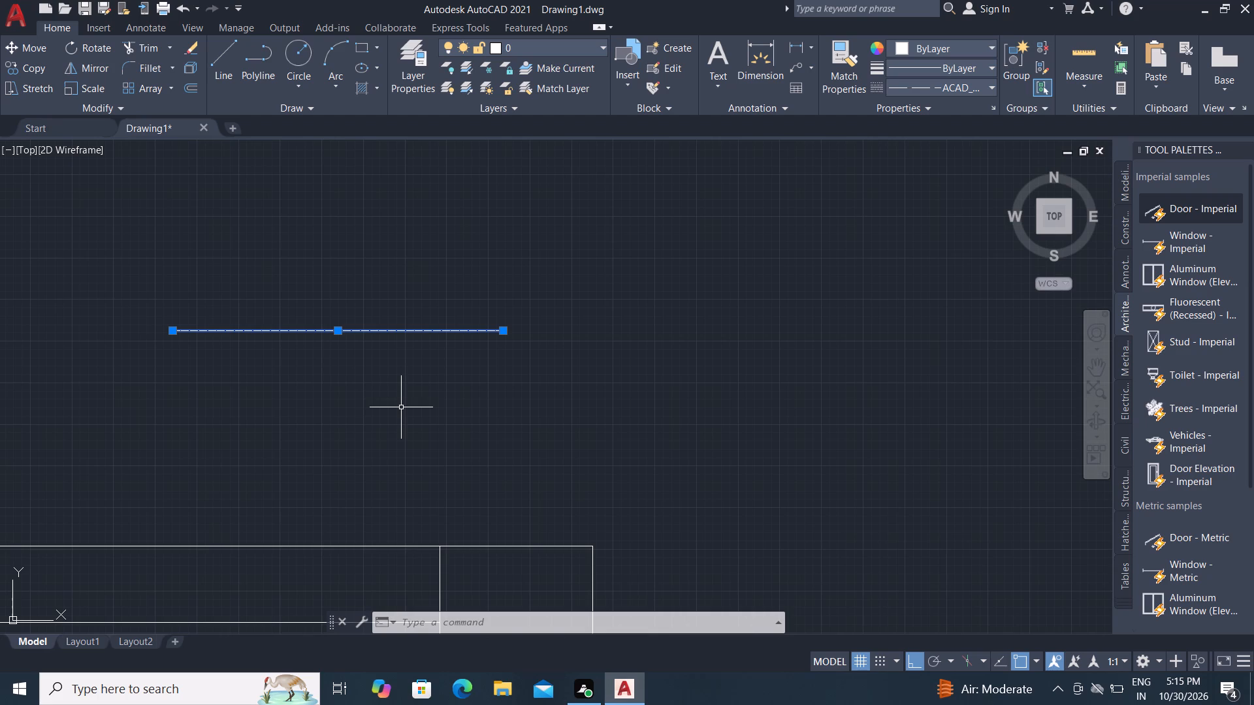
key("Escape")
Draw a dashed horizontal line between the two cross lines, halfway between the top wall's middle line and its inner line.
middle_click_drag(355, 465, 433, 303)
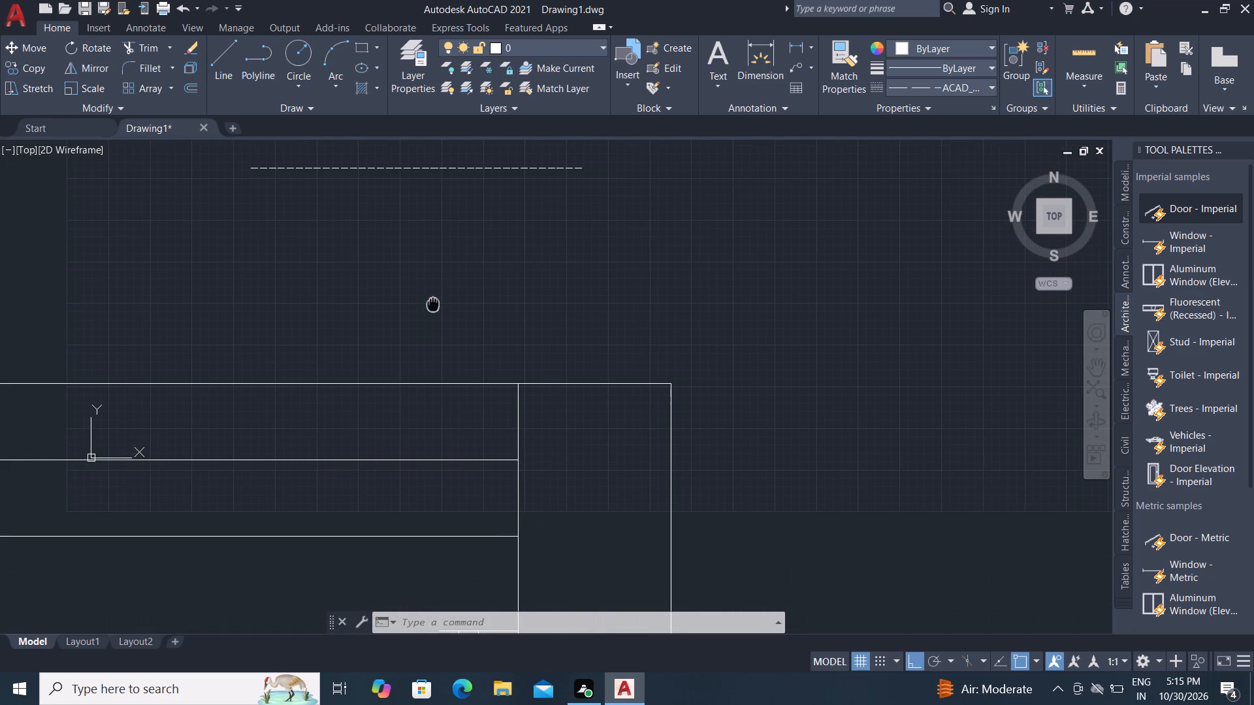
middle_click_drag(433, 303, 442, 305)
scroll(285, 398, "down", 1)
middle_click_drag(287, 399, 524, 362)
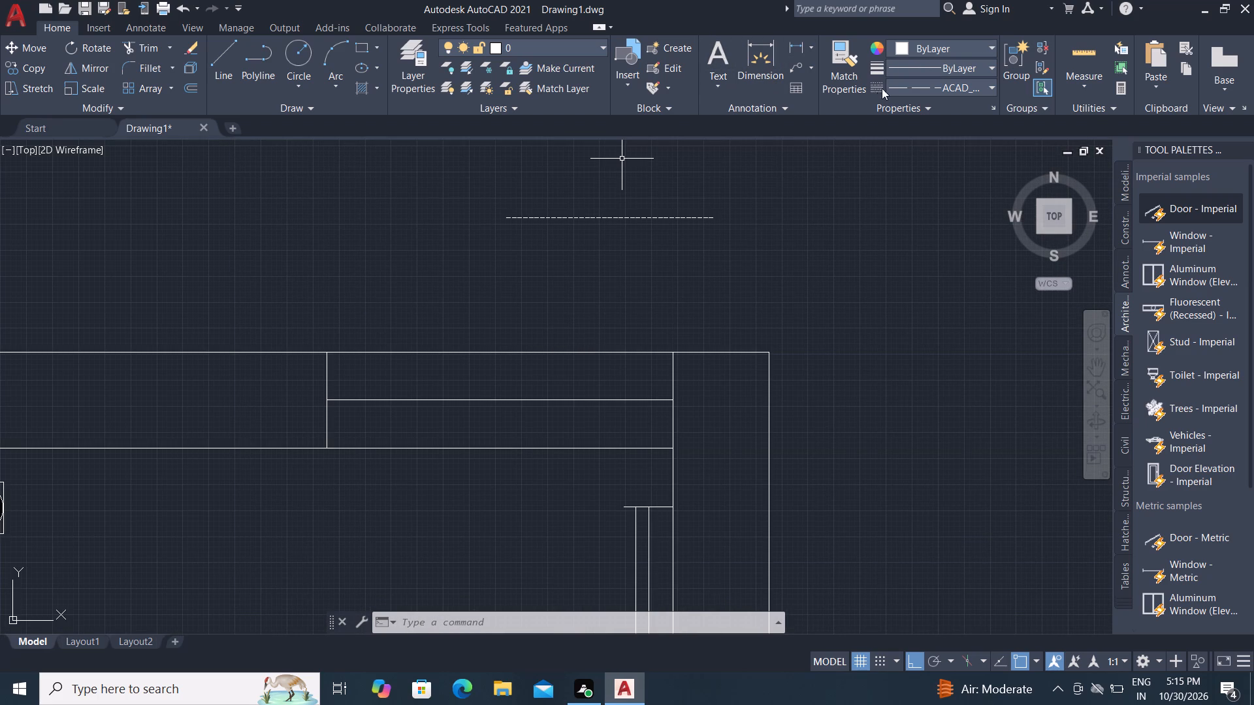
left_click(221, 49)
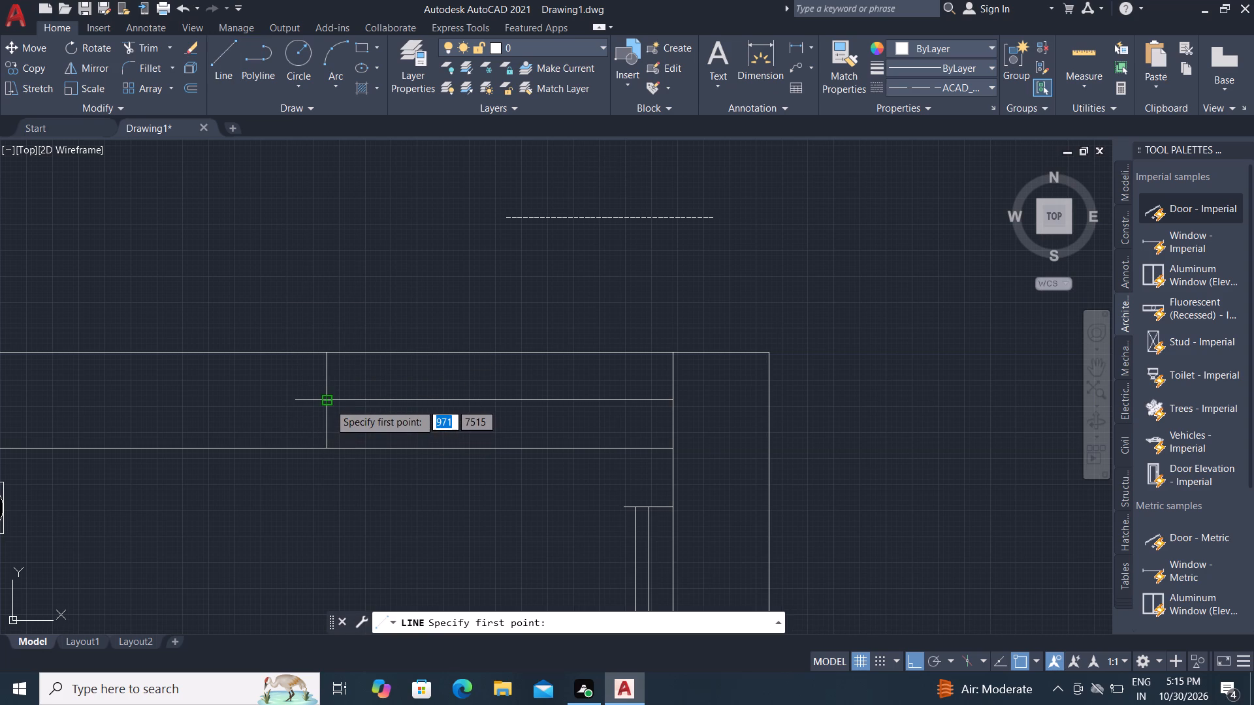
left_click(329, 404)
left_click(329, 447)
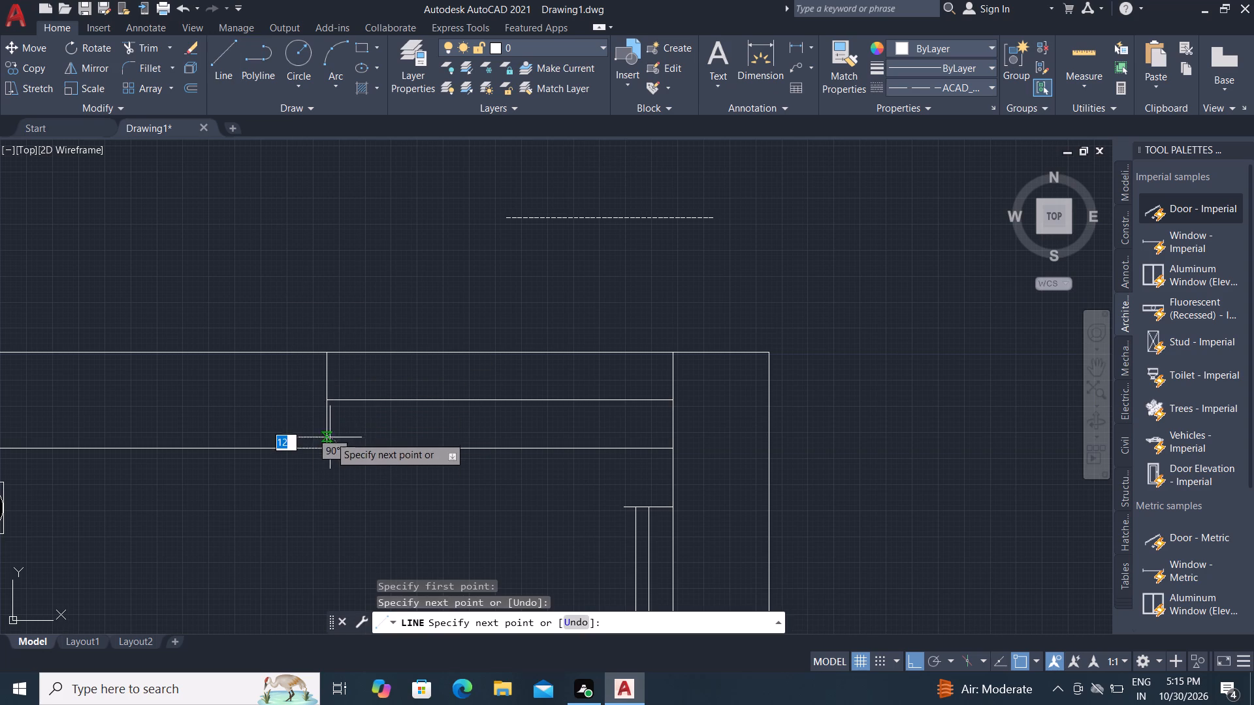
left_click(329, 428)
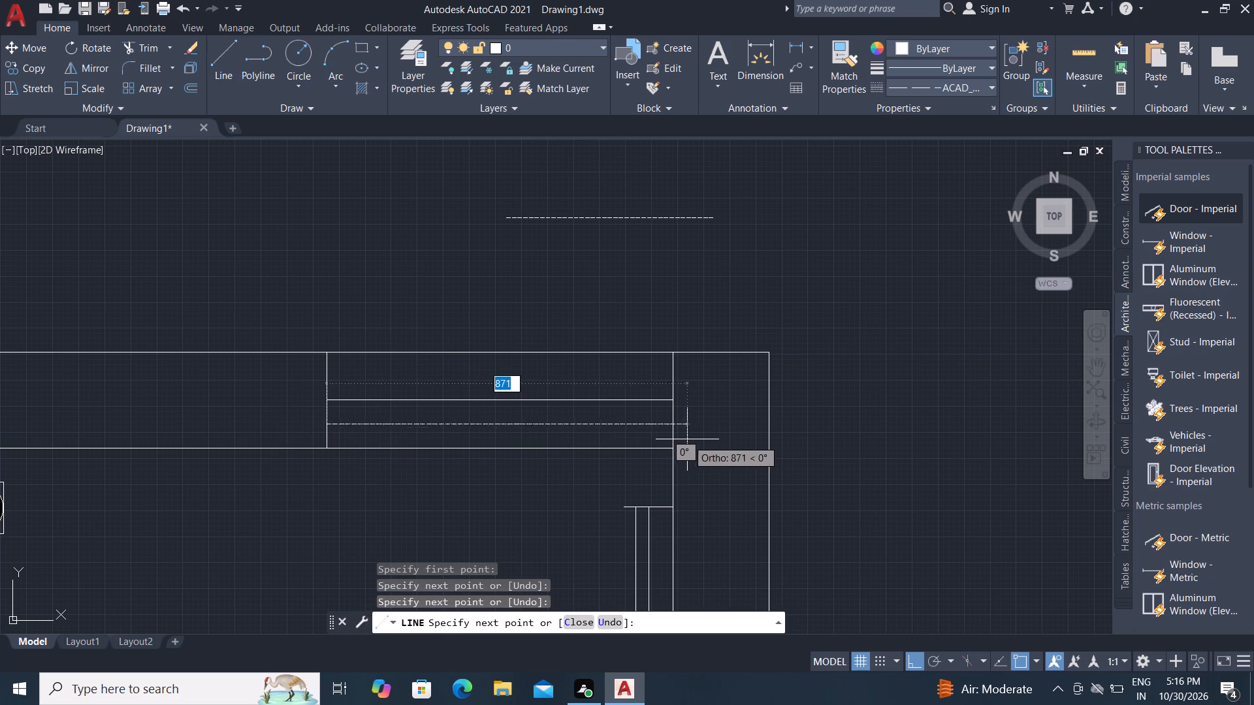
left_click(671, 425)
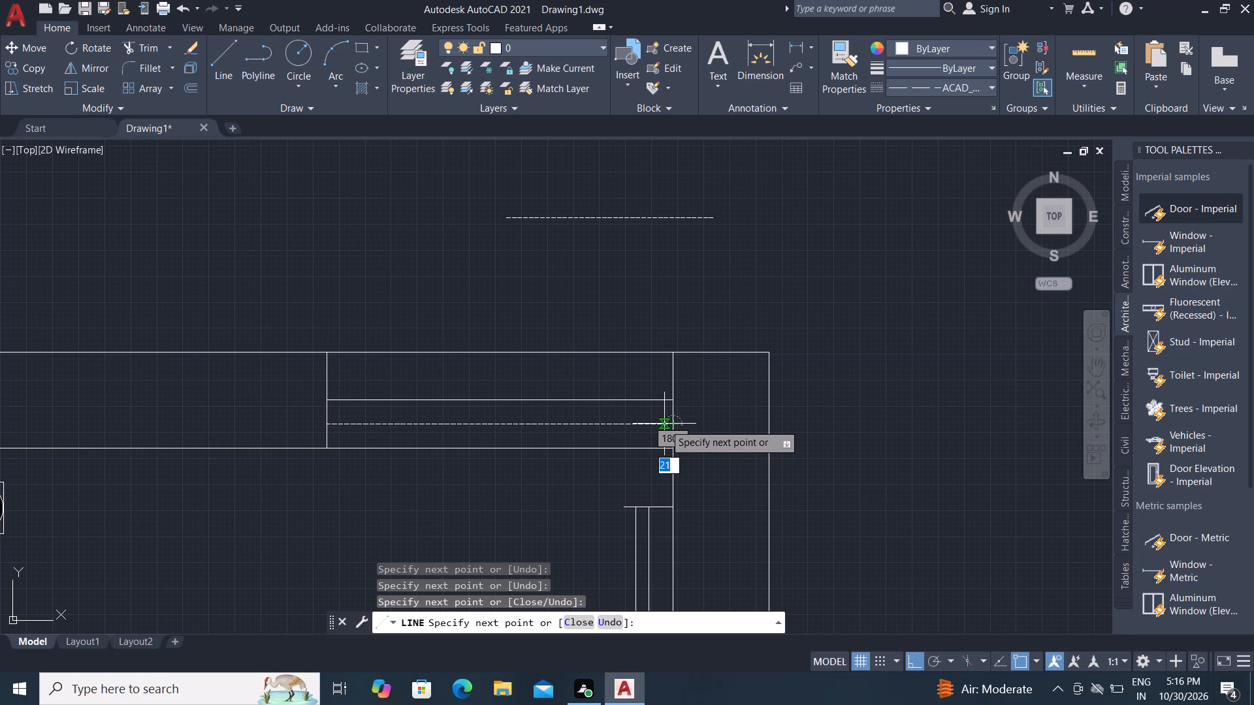
key("Escape")
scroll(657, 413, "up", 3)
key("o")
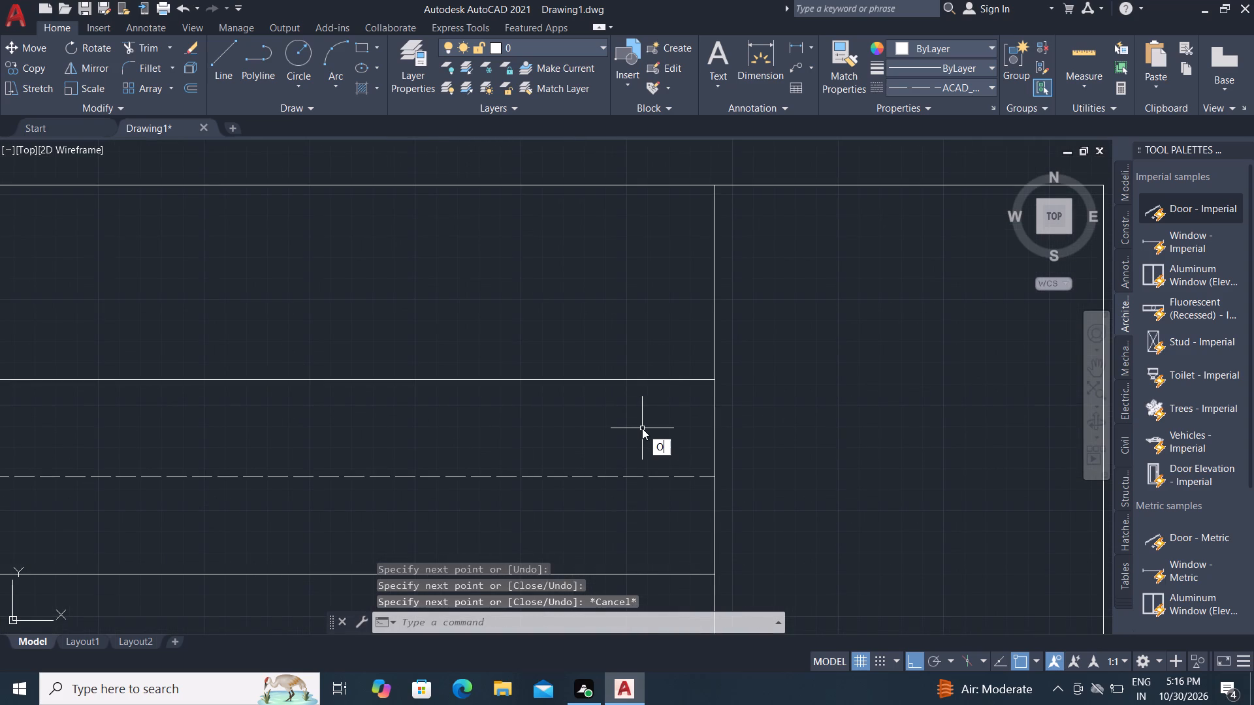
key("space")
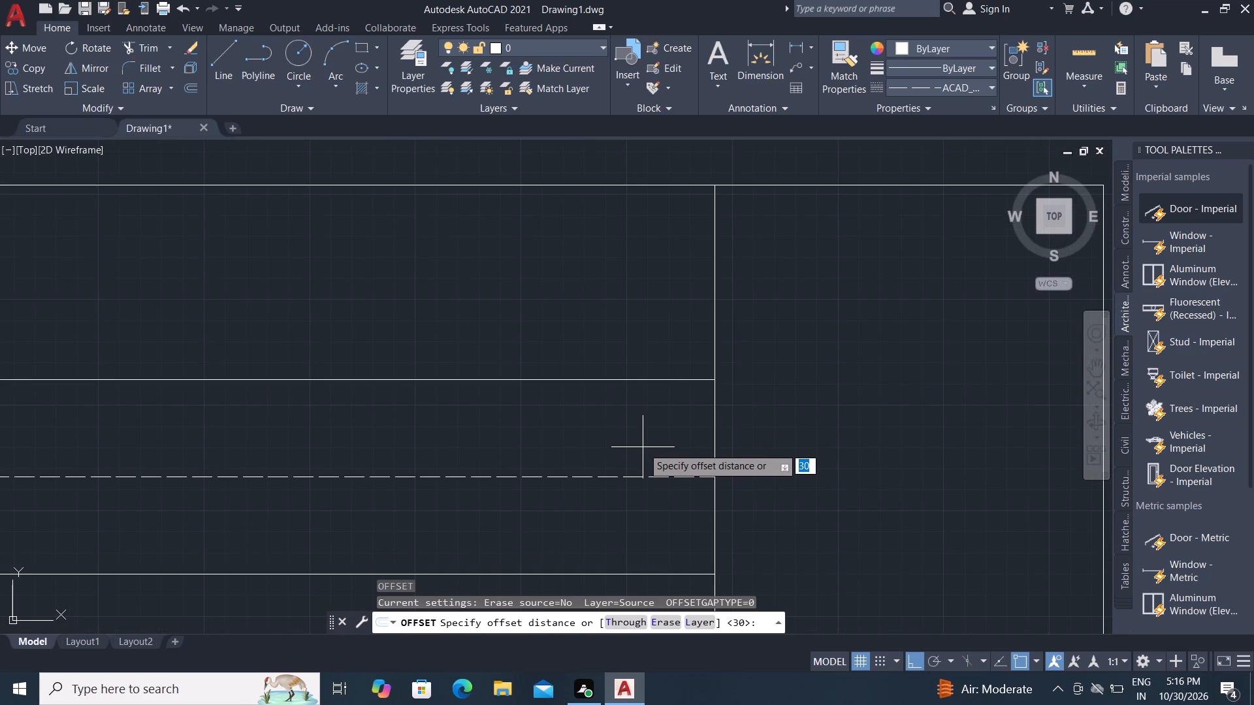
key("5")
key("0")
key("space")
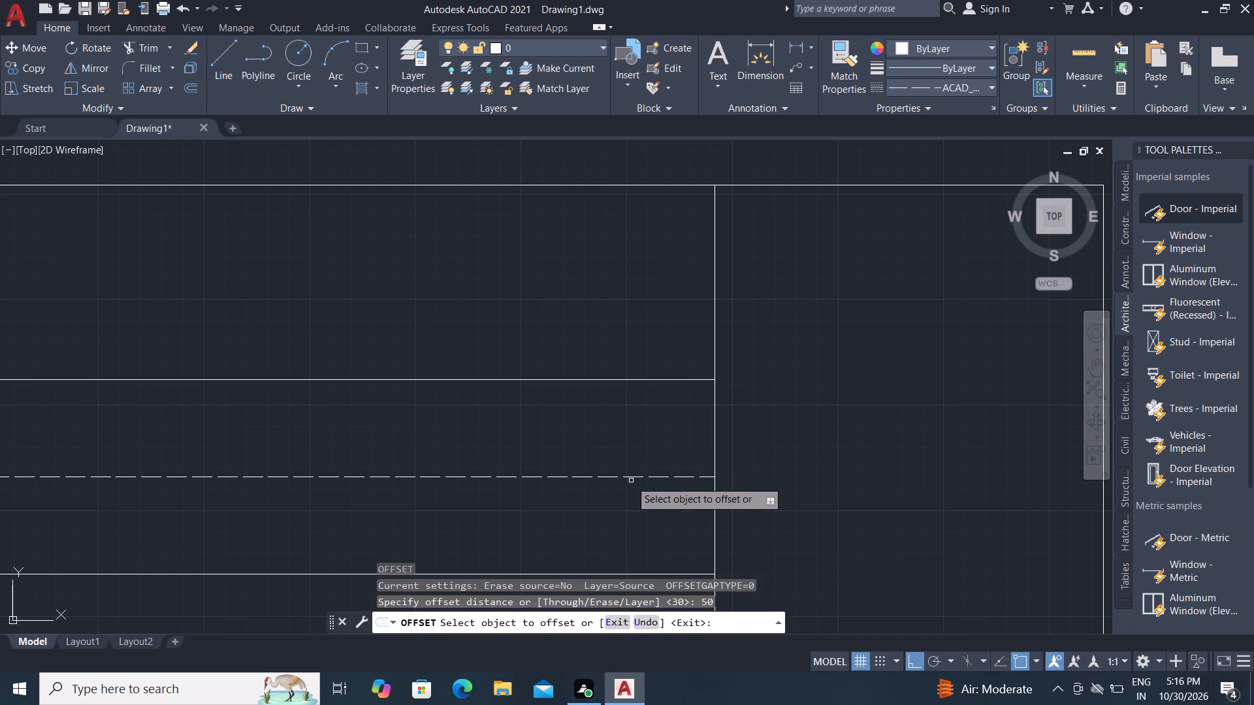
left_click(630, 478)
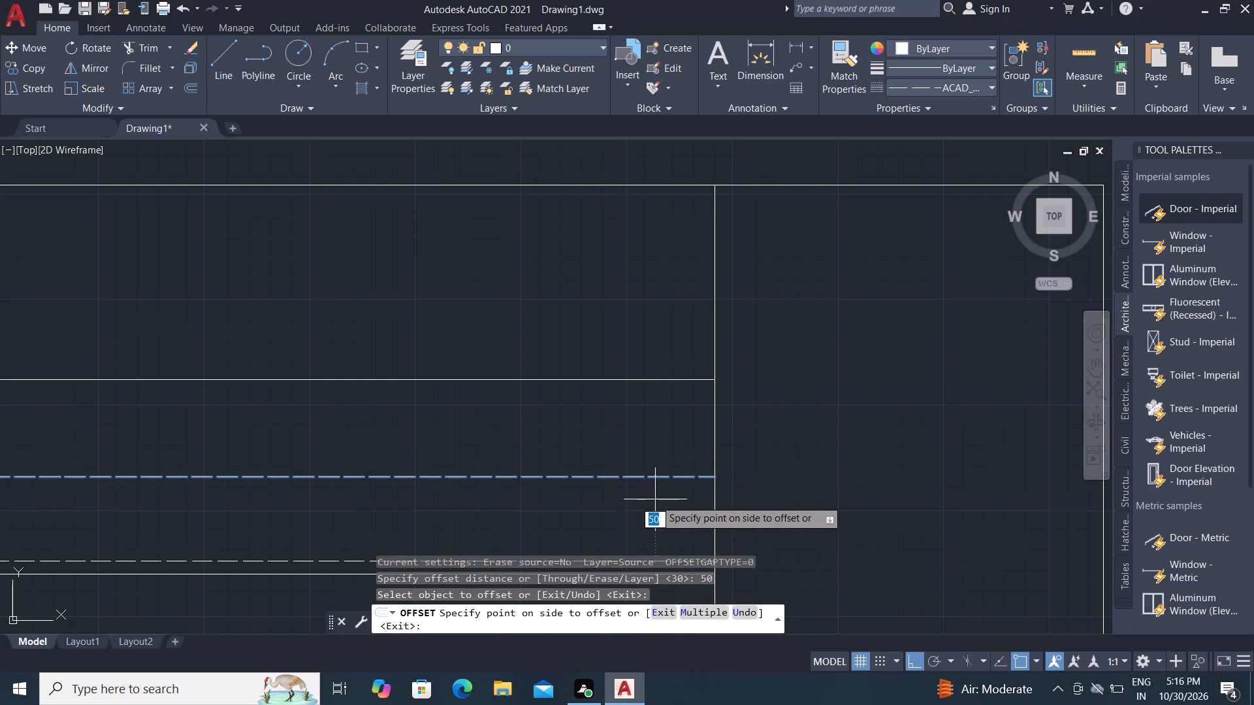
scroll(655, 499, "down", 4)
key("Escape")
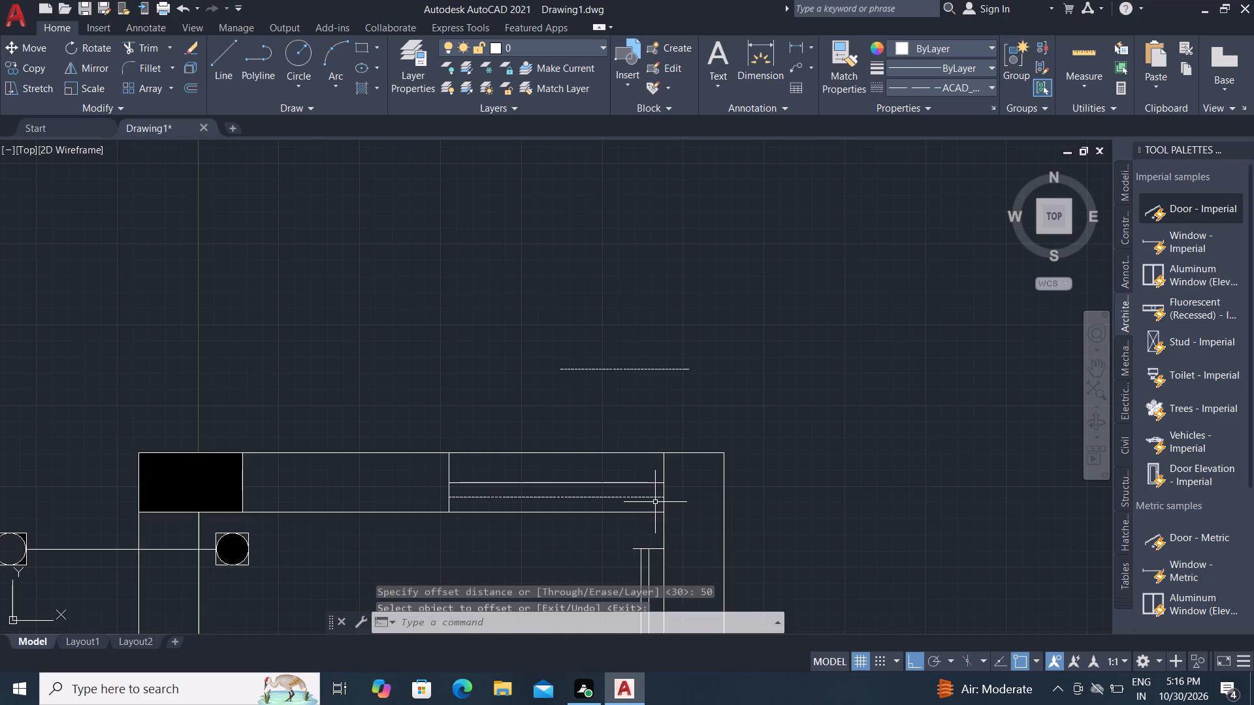
Offset the dashed line inside the top wall by 30 mm toward the wall's inner line.
type("O")
key("space")
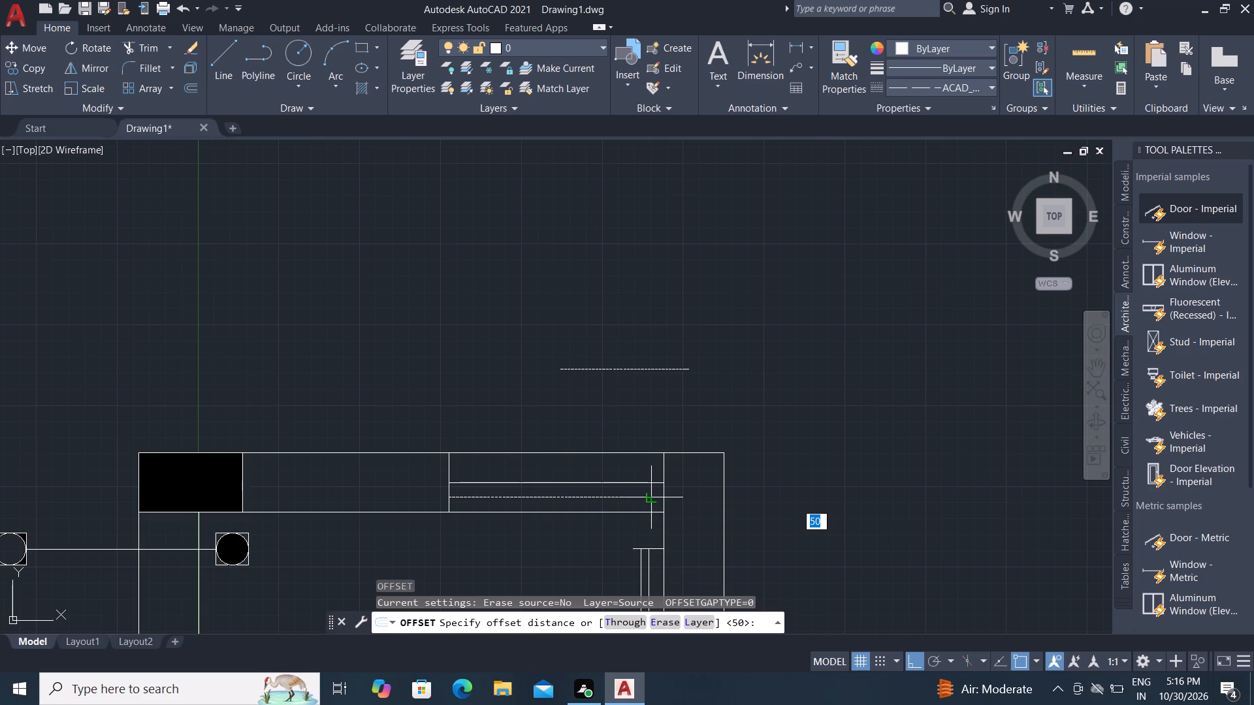
type("30")
key("space")
scroll(654, 503, "up", 1)
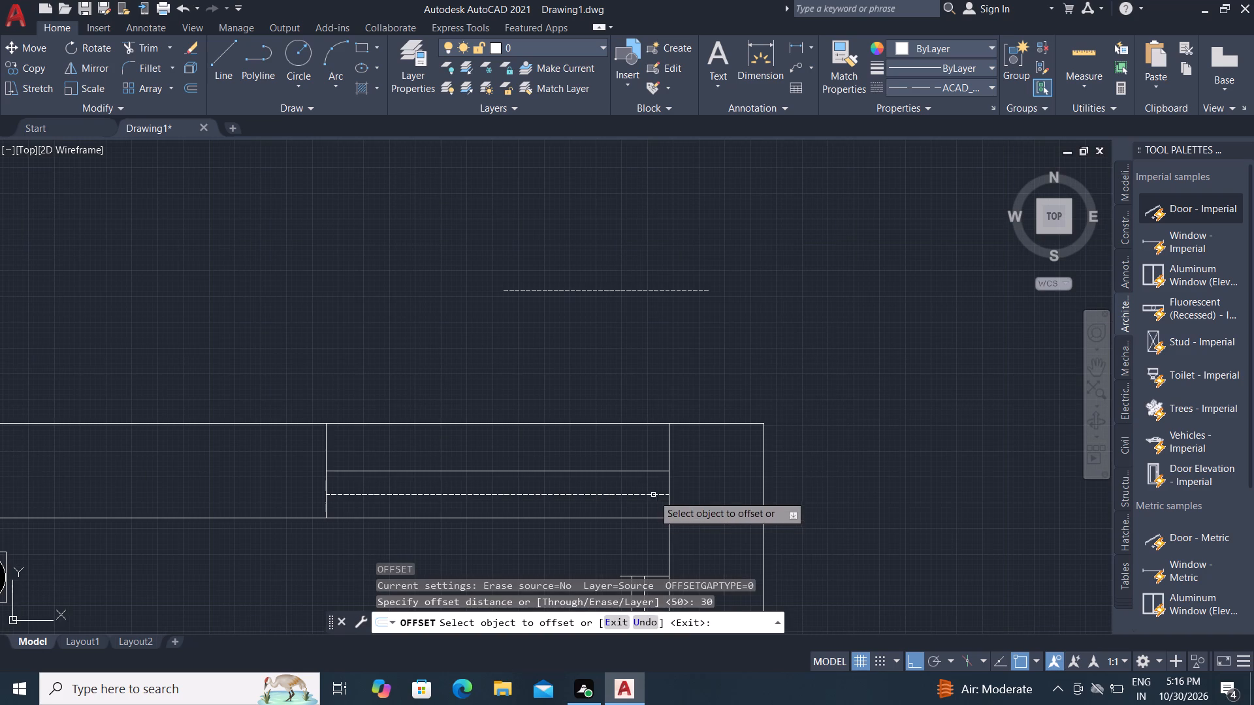
left_click(648, 495)
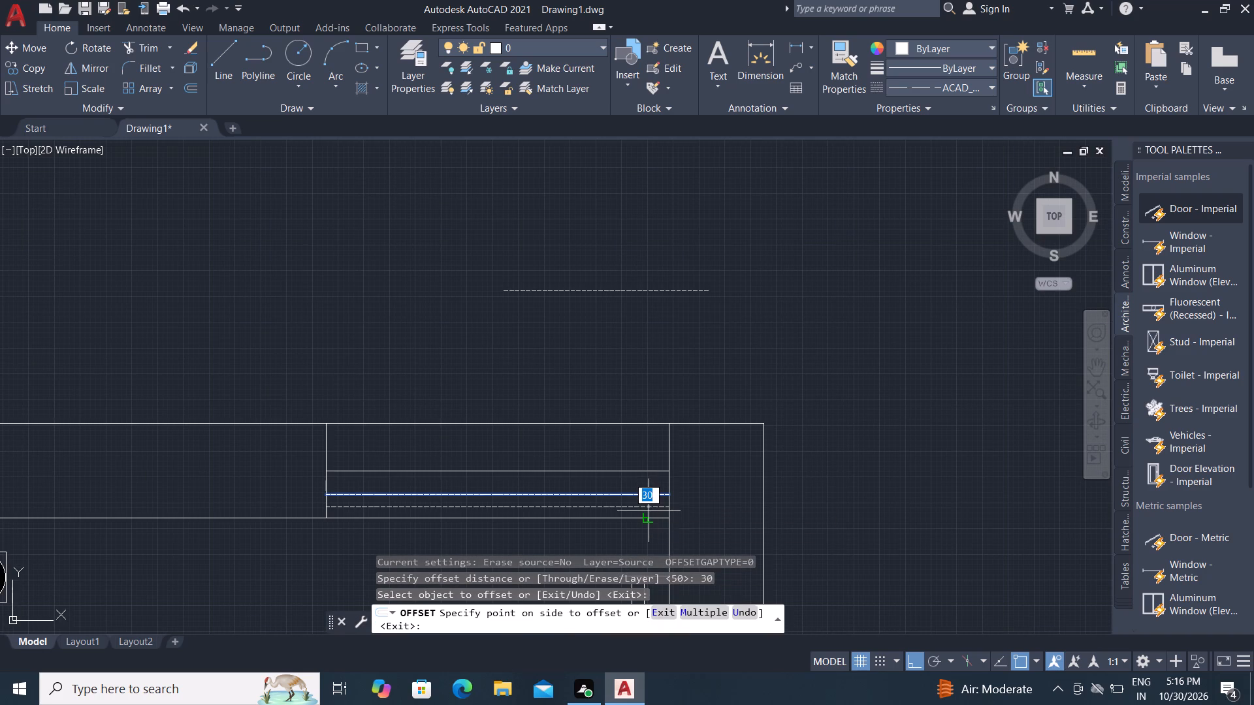
left_click(649, 510)
key("grave")
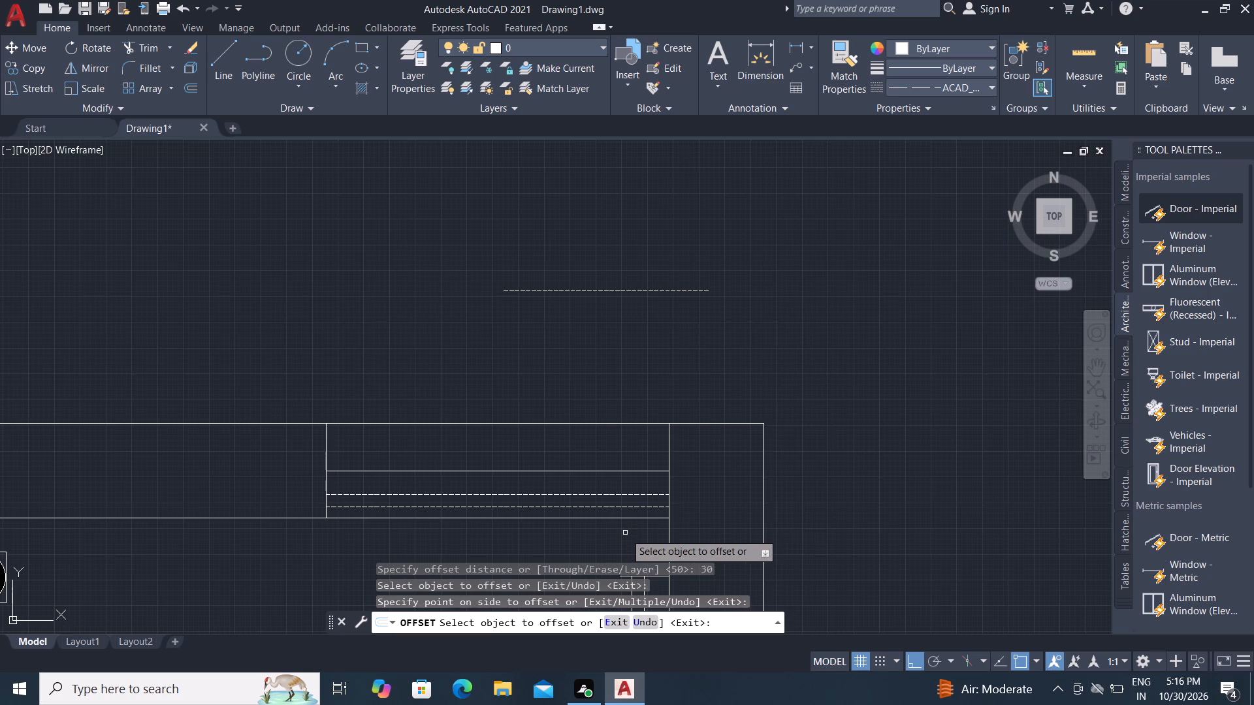
Erase the loose dashed line above the top wall.
key("Escape")
key("Escape")
key("Escape")
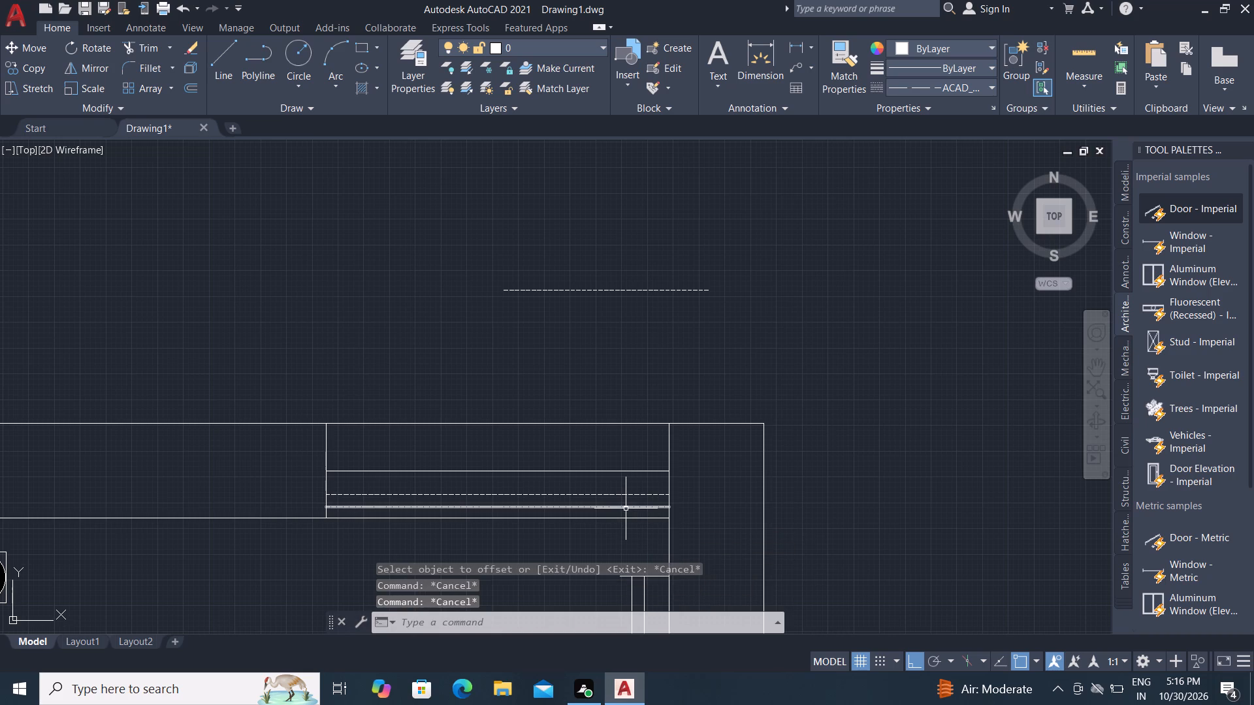
key("Escape")
key("Escape")
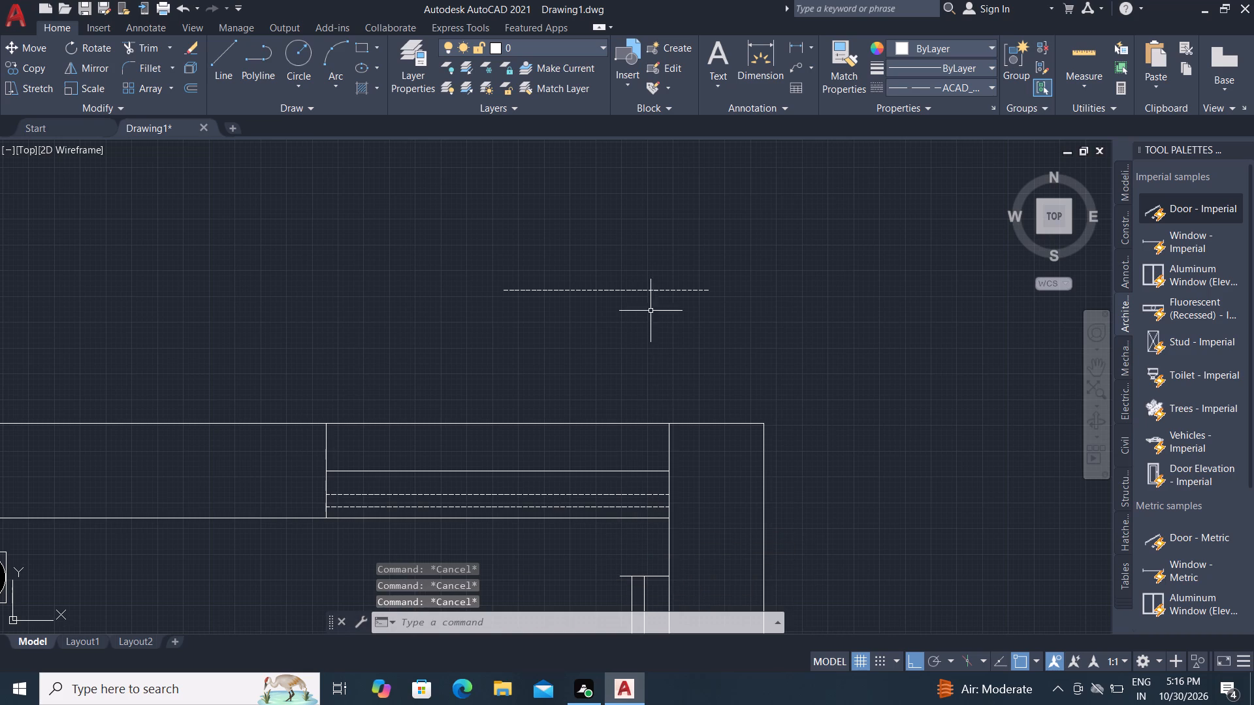
left_click(628, 291)
key("Delete")
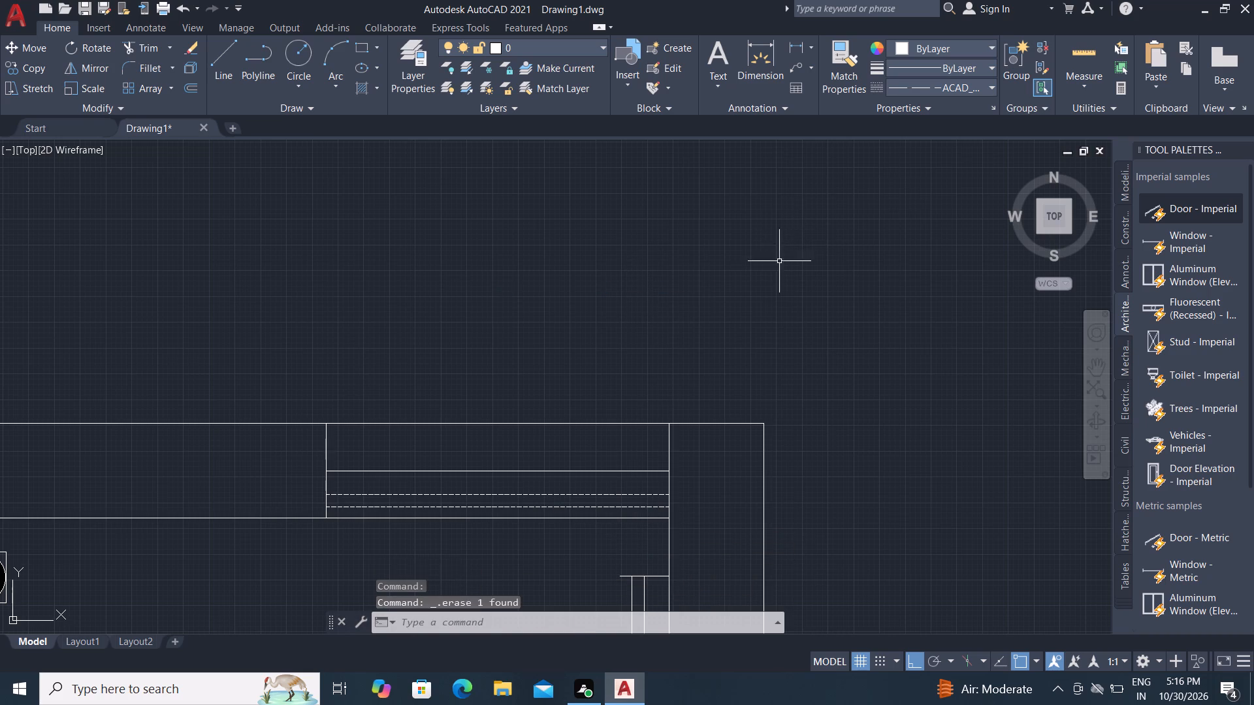
Move the square-and-circle fitting near the hatched corner column horizontally farther into the upper room by half its width.
scroll(780, 261, "up", 1)
scroll(647, 340, "down", 2)
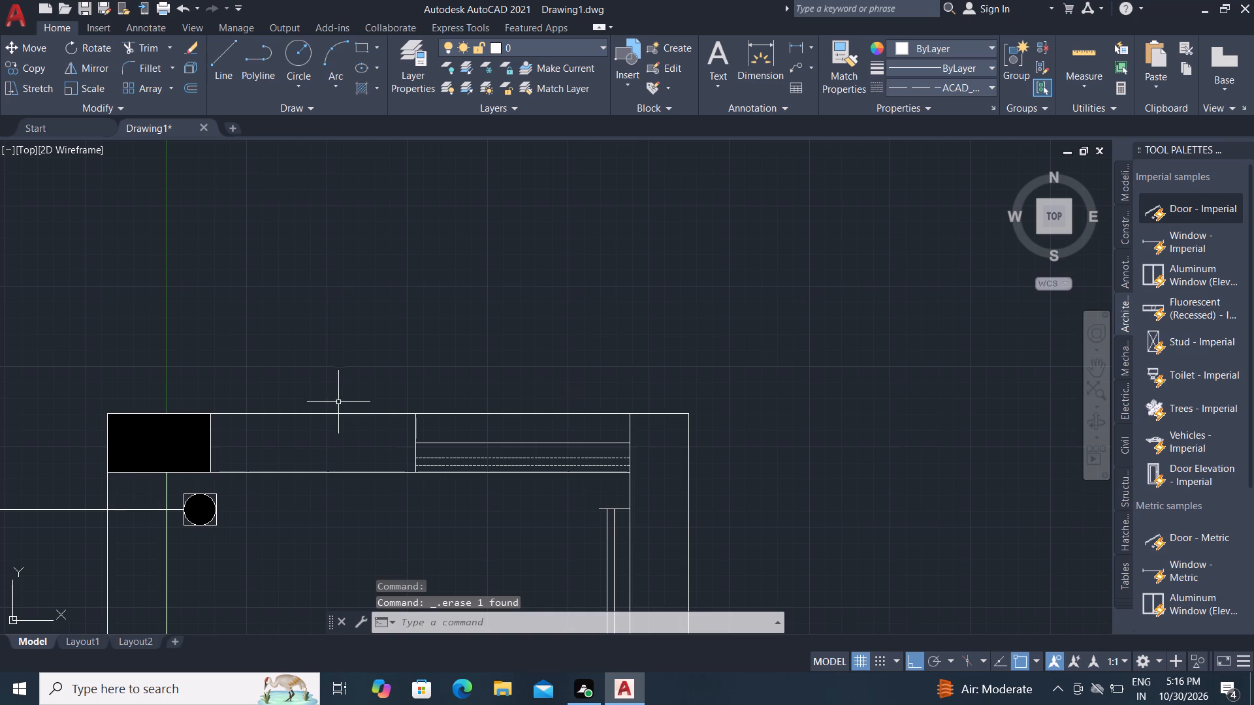
middle_click_drag(330, 399, 372, 383)
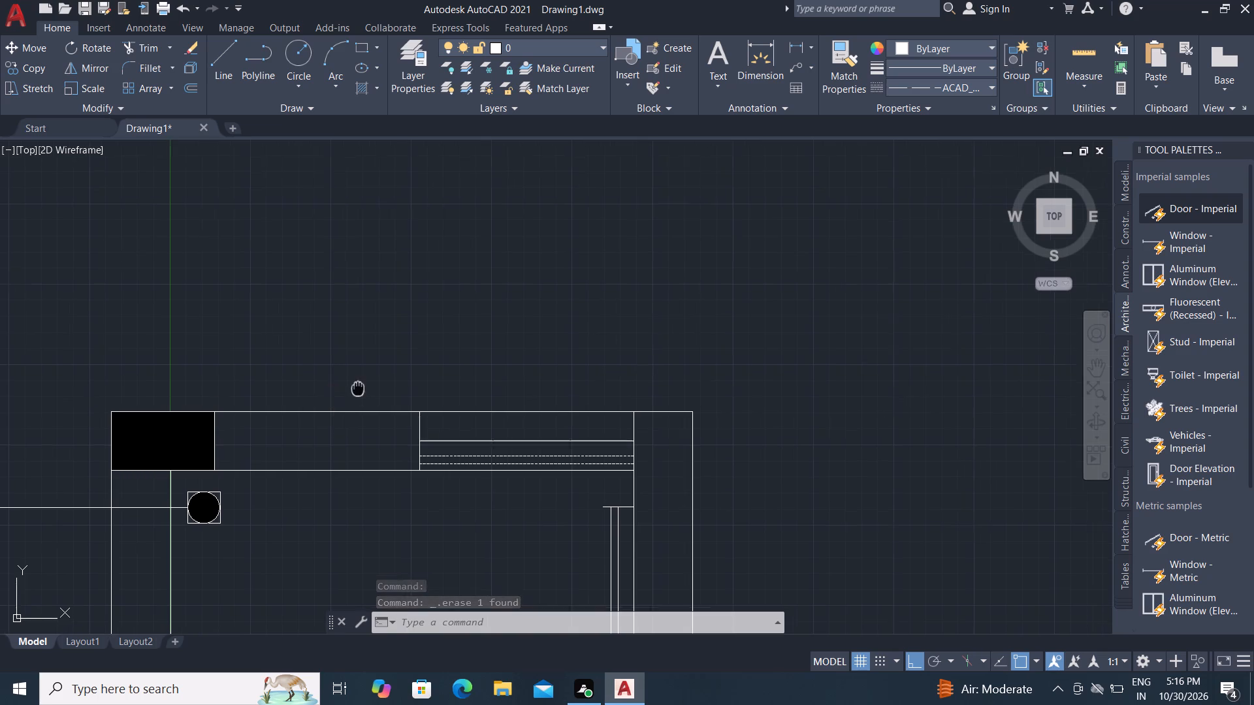
middle_click_drag(372, 383, 536, 283)
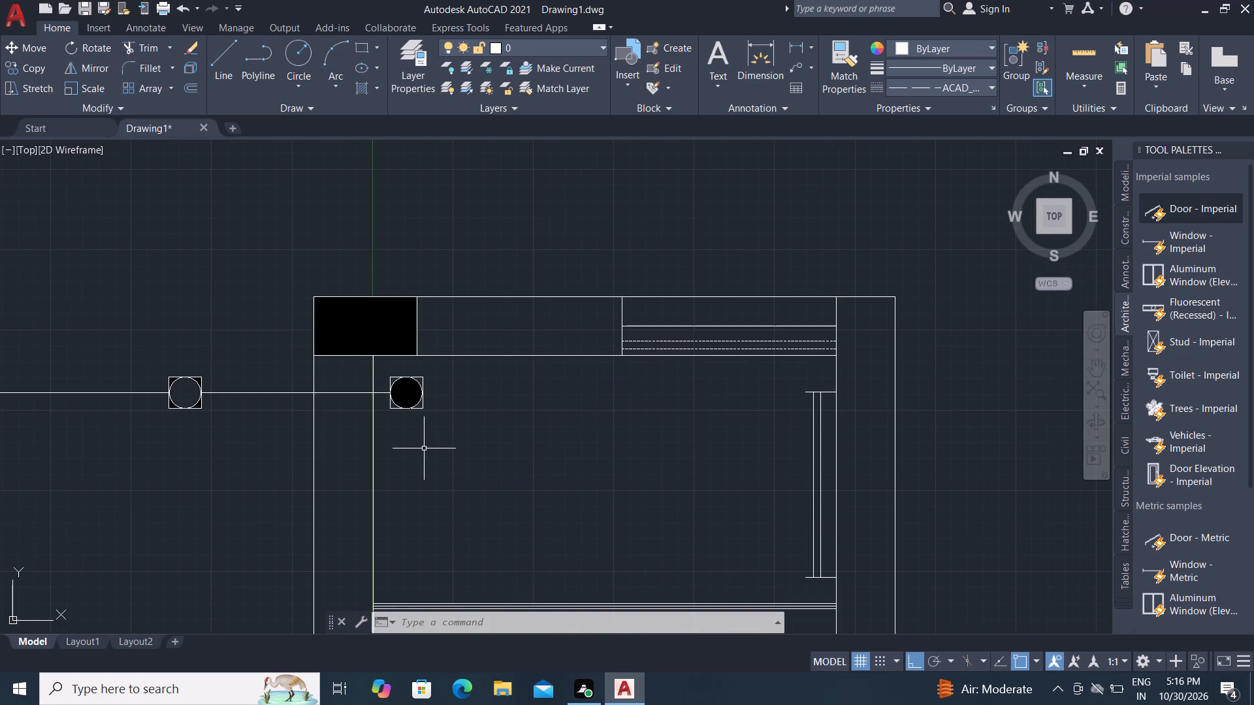
middle_click_drag(415, 444, 429, 420)
scroll(528, 322, "down", 1)
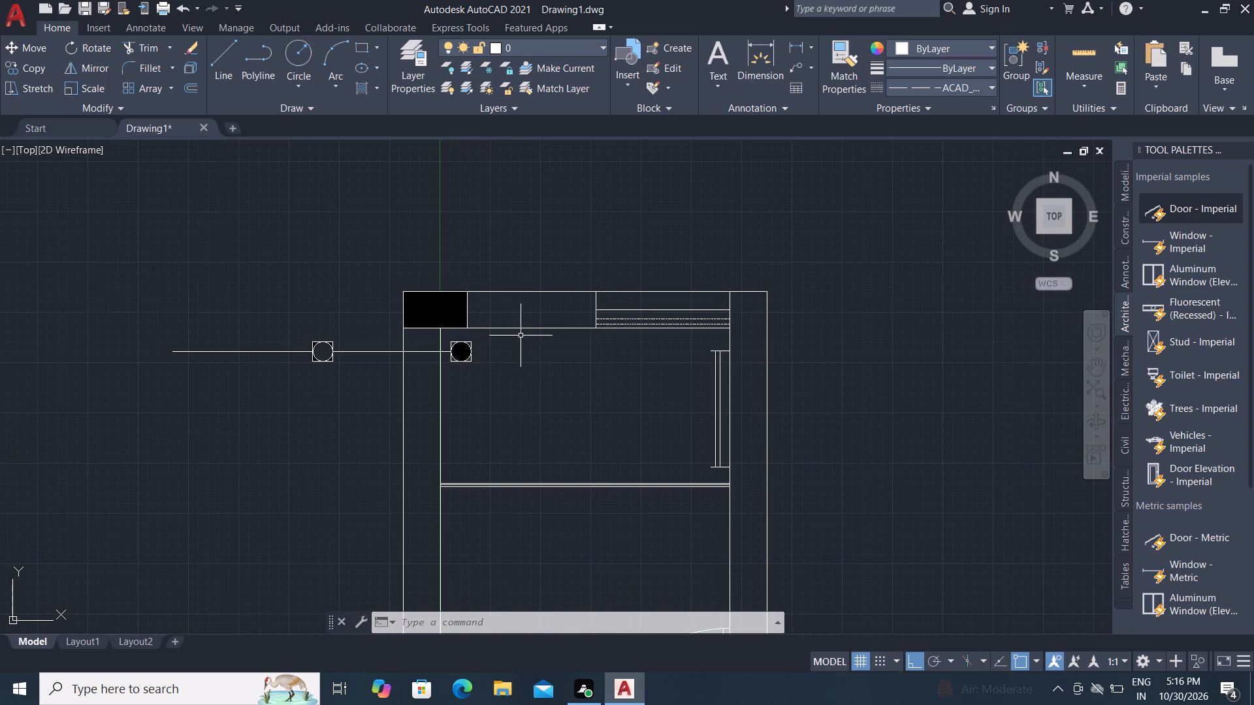
scroll(451, 340, "up", 2)
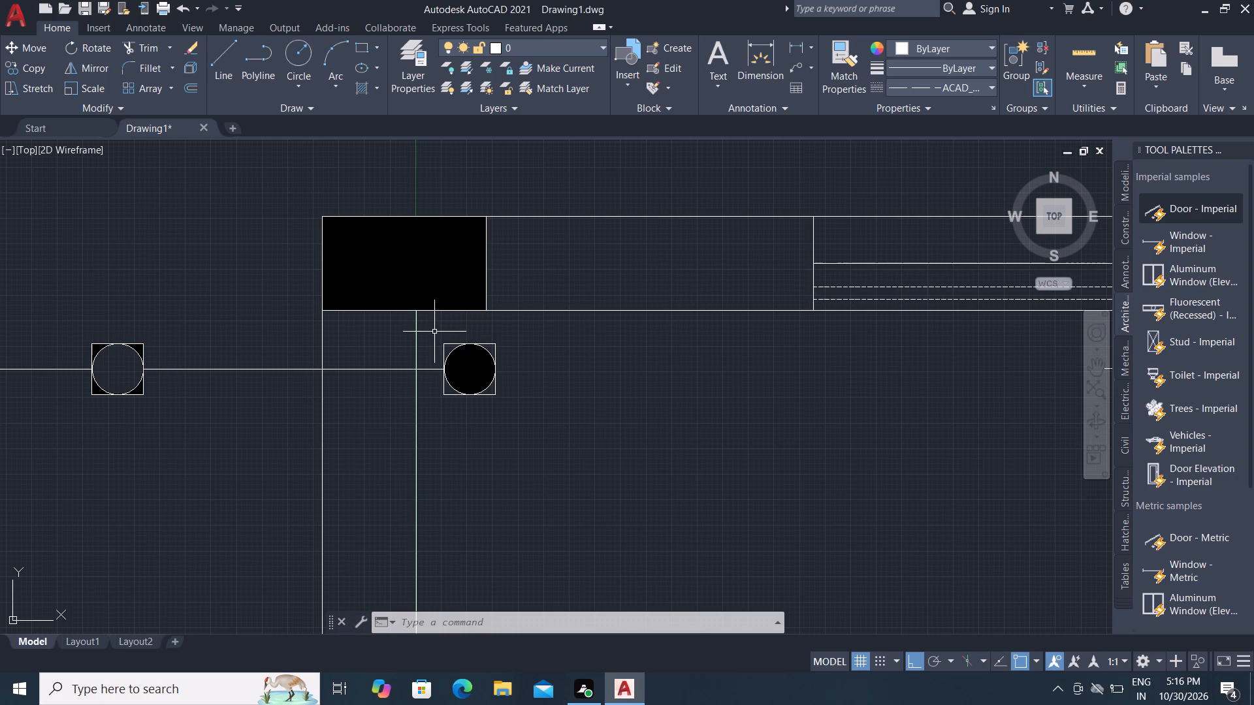
left_click(432, 330)
left_click(535, 410)
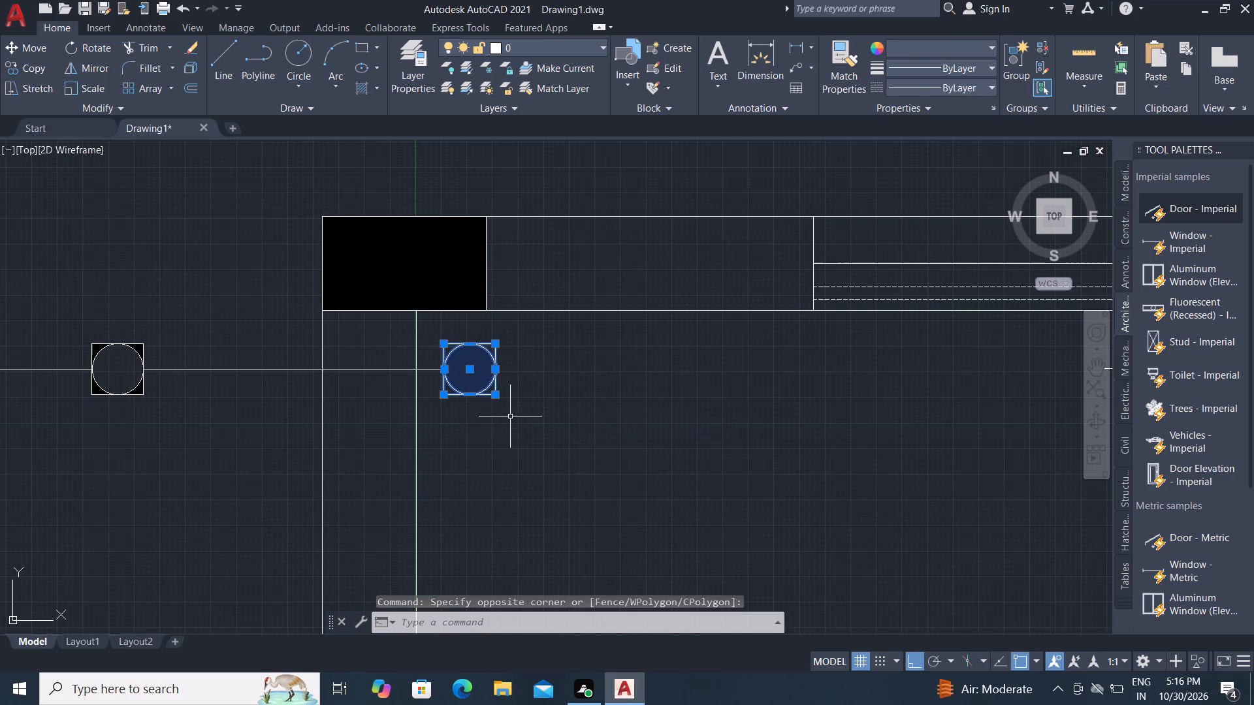
key("m")
key("space")
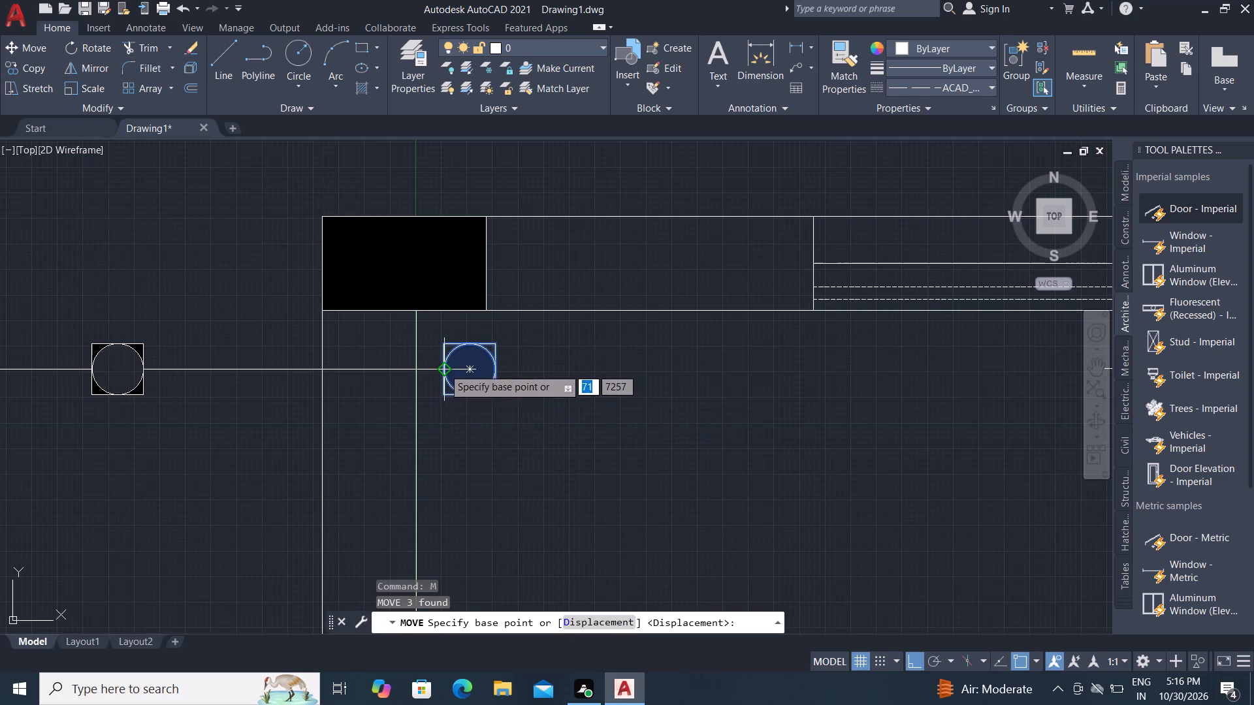
left_click(443, 369)
left_click(476, 371)
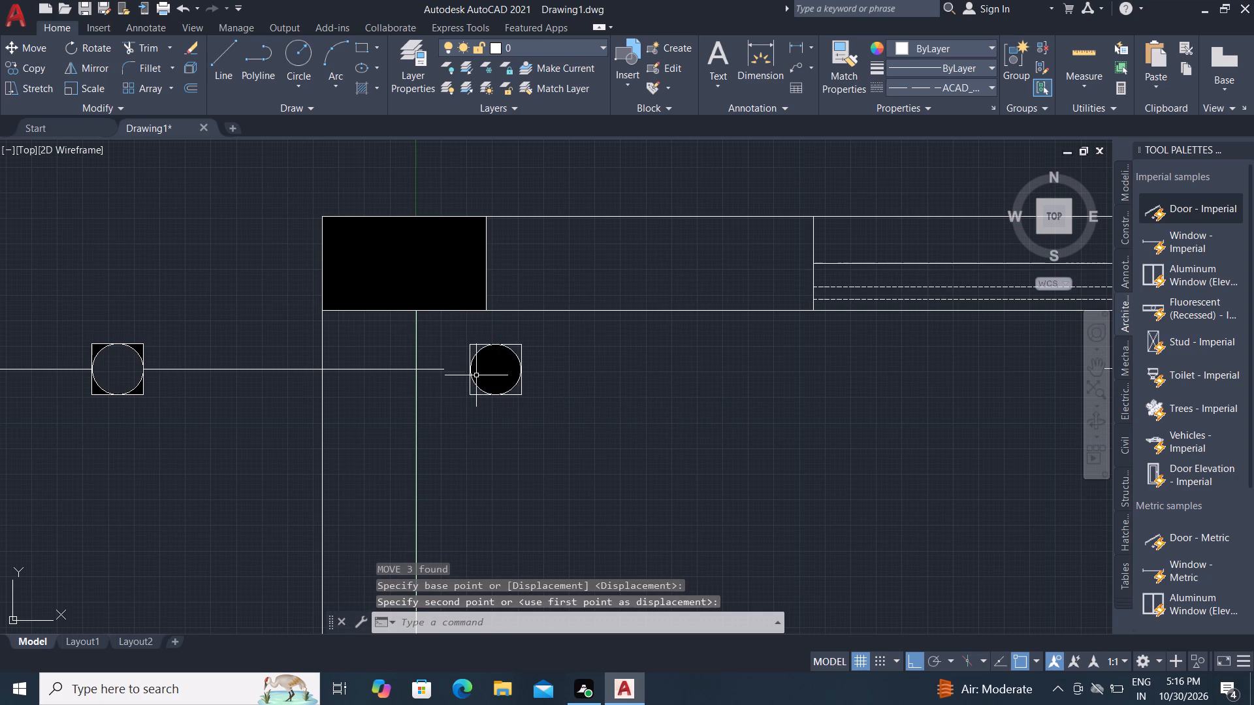
Extend the horizontal line crossing the side wall to the edge of the moved fitting.
type("EX")
key("space")
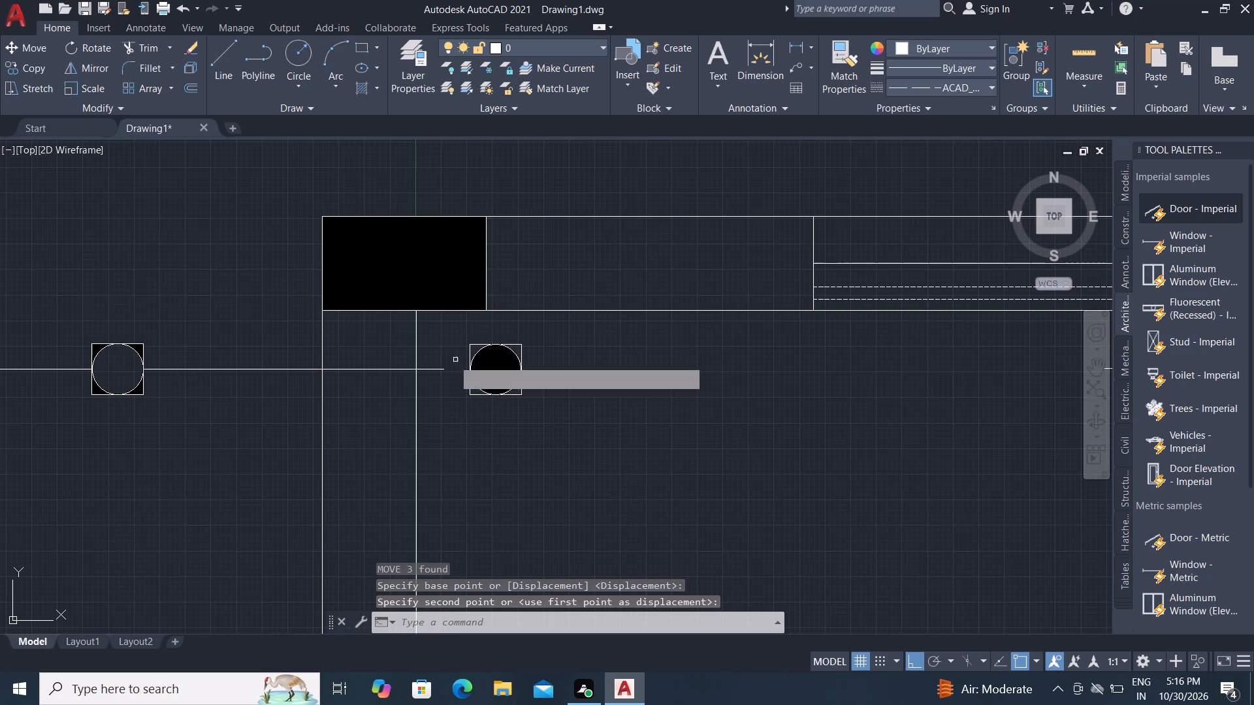
left_click(444, 369)
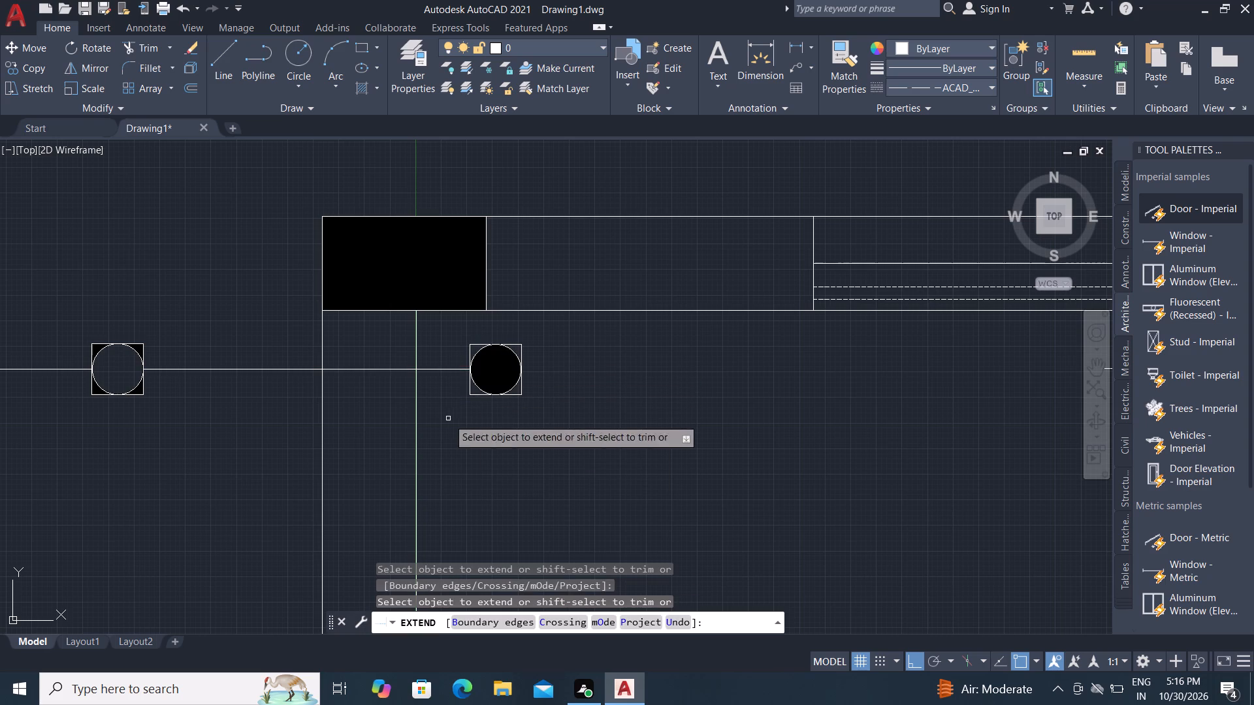
key("Escape")
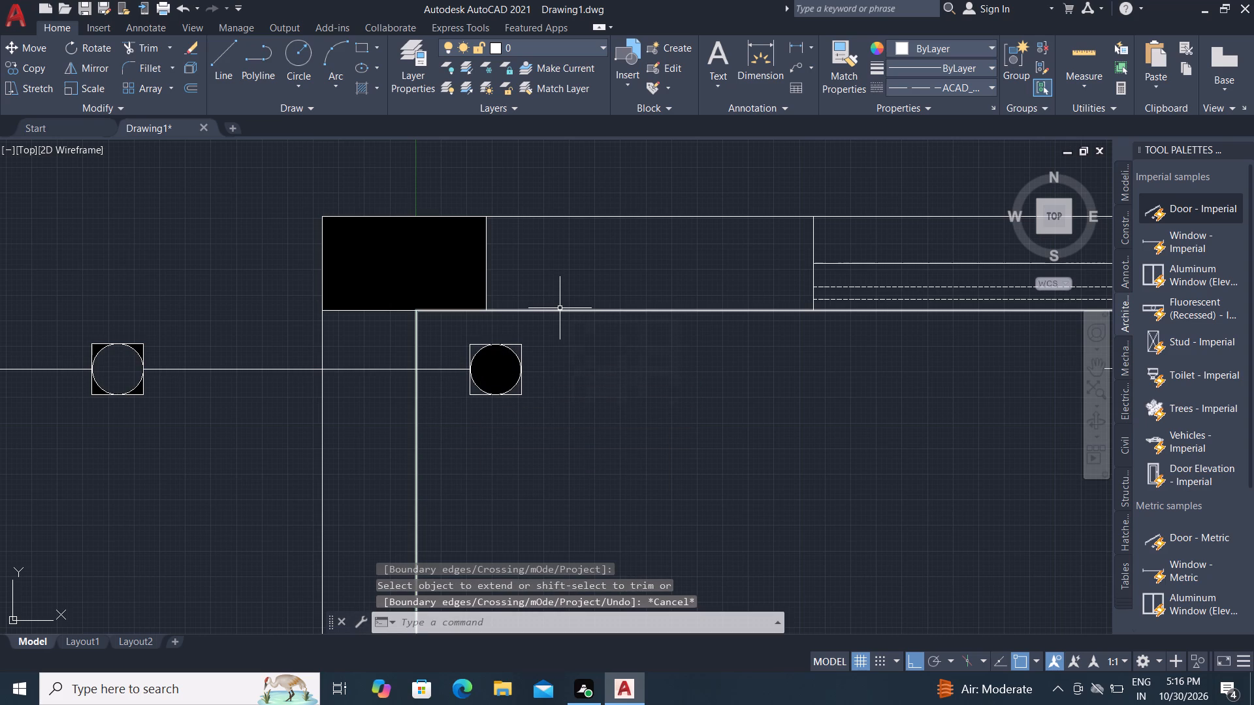
Set the current linetype for new objects to ByLayer.
scroll(560, 308, "down", 1)
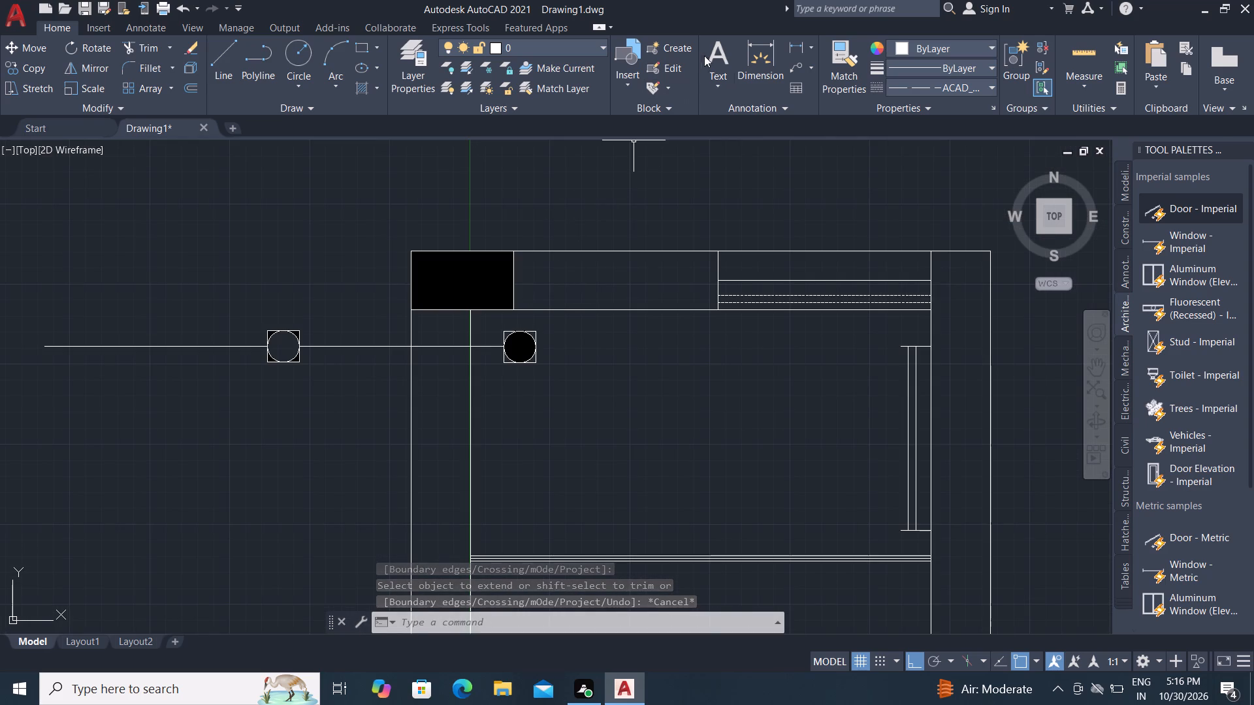
left_click(227, 48)
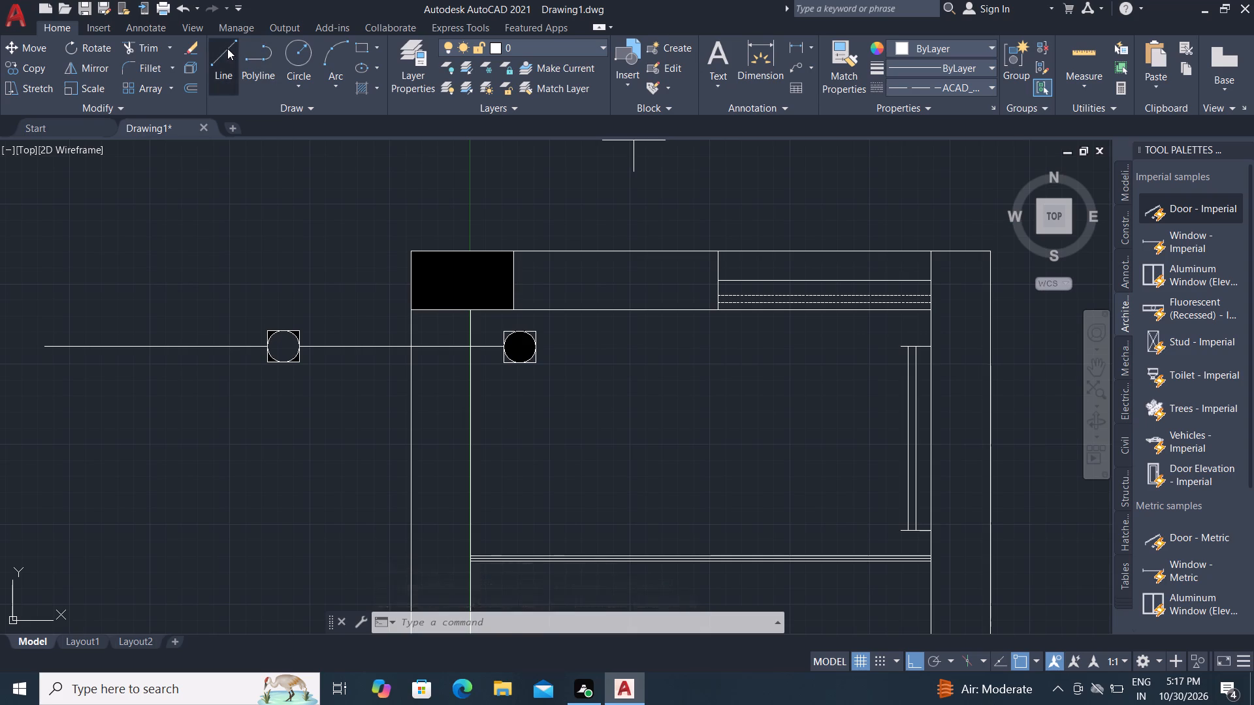
left_click(516, 363)
scroll(490, 406, "down", 1)
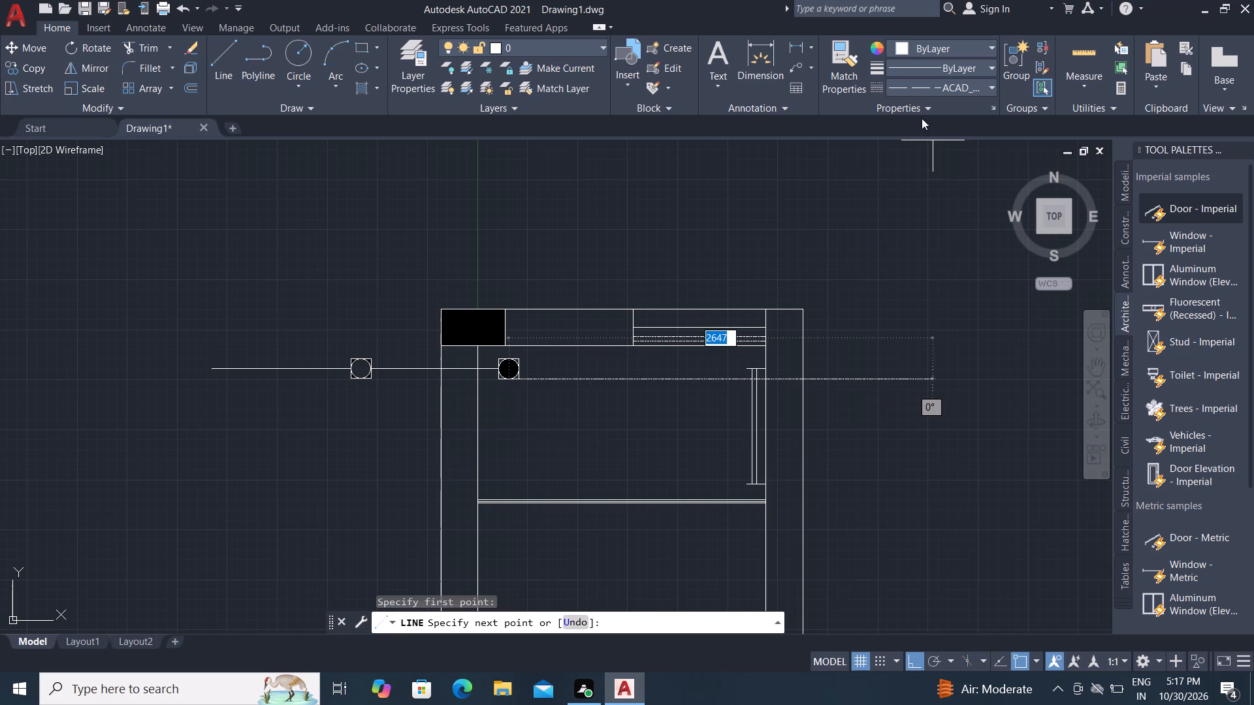
left_click(943, 87)
left_click(943, 104)
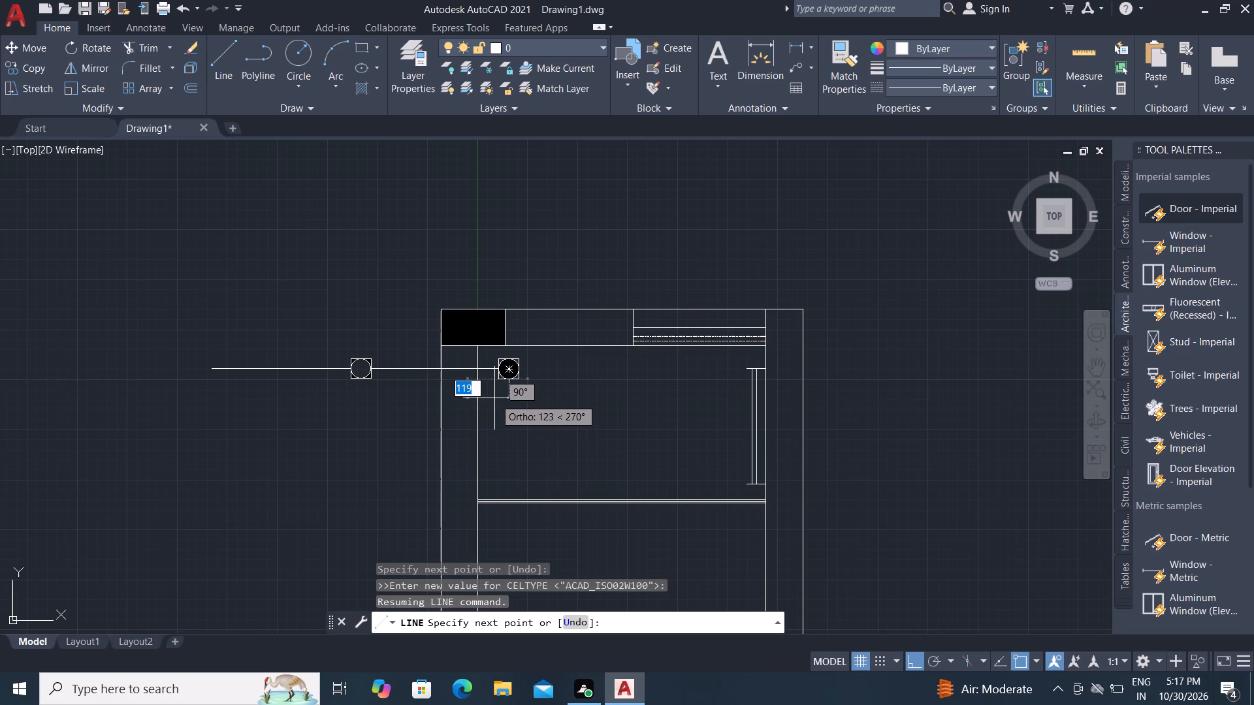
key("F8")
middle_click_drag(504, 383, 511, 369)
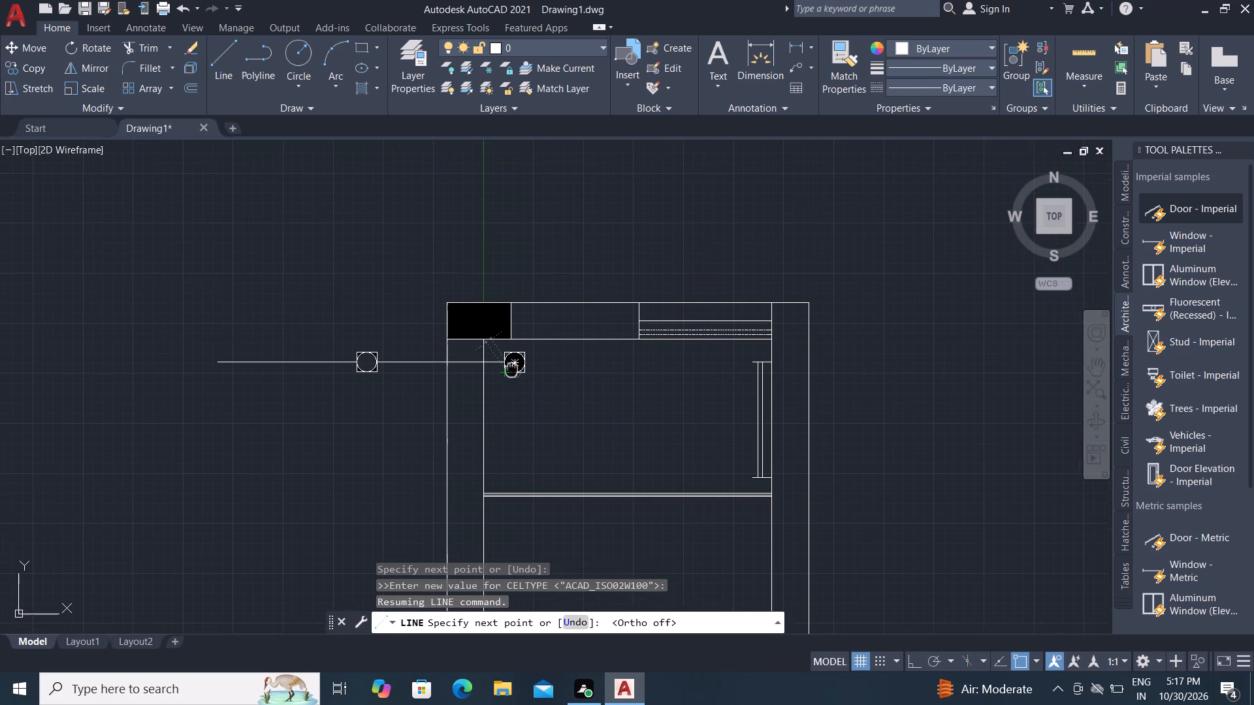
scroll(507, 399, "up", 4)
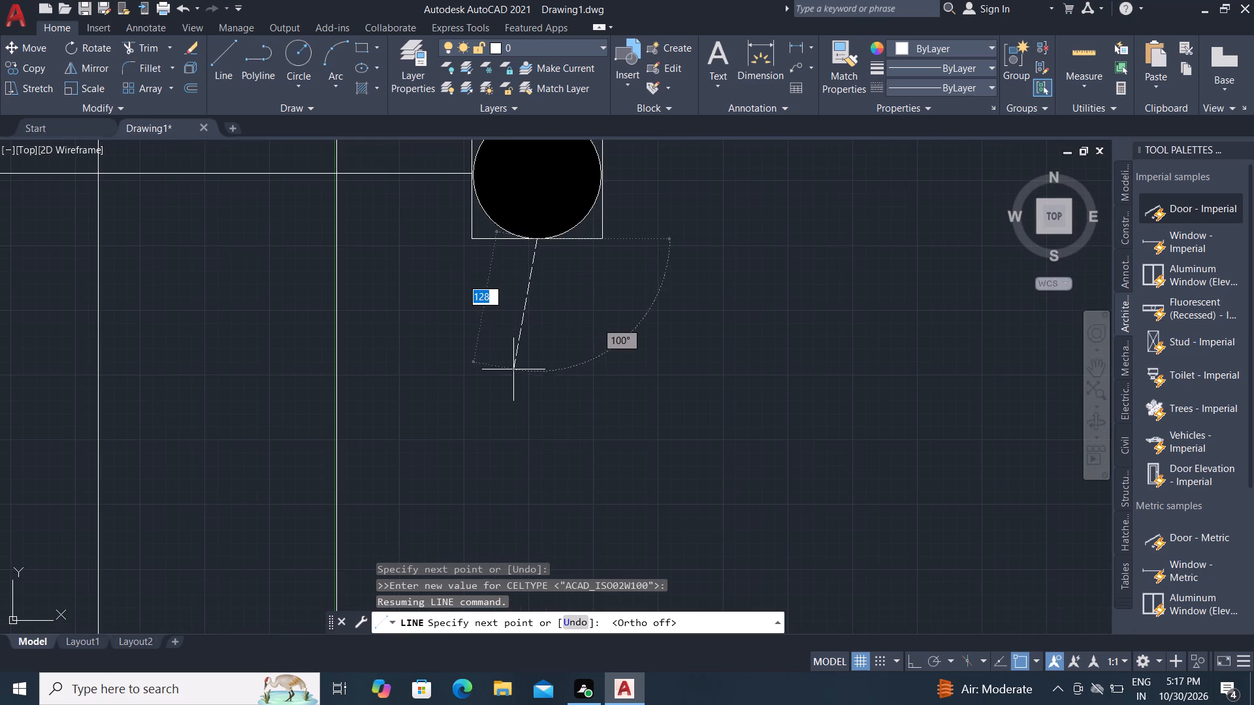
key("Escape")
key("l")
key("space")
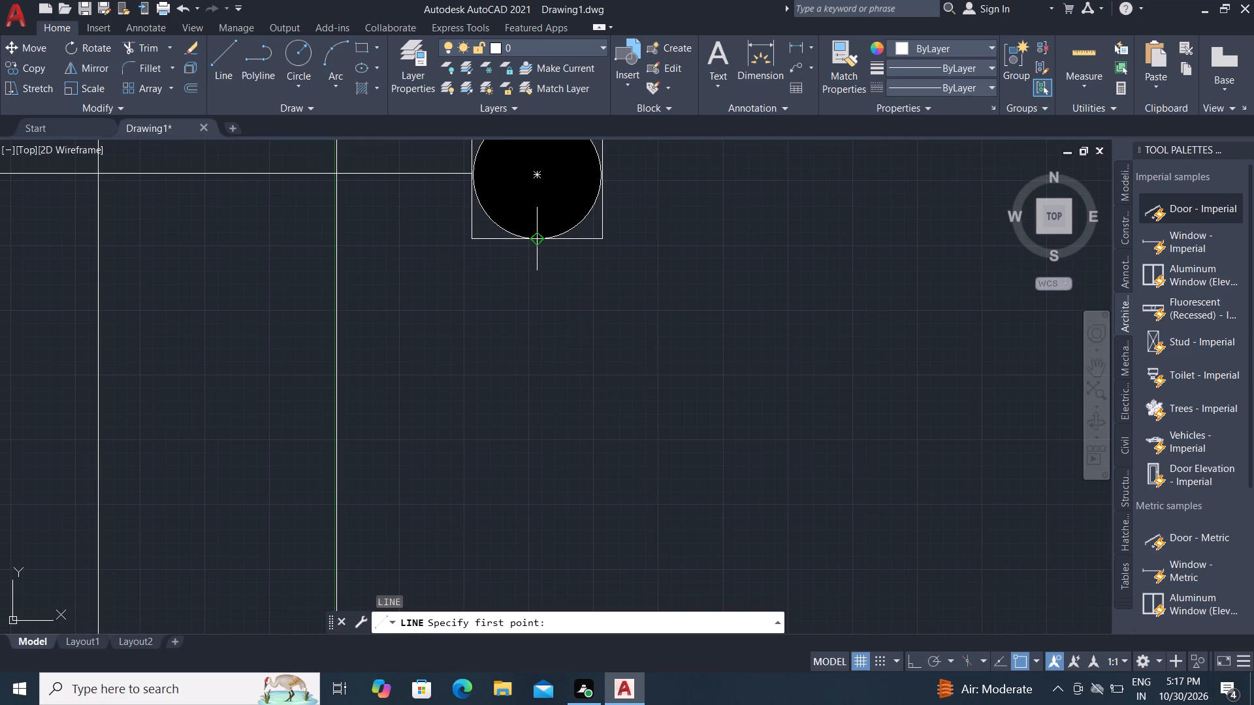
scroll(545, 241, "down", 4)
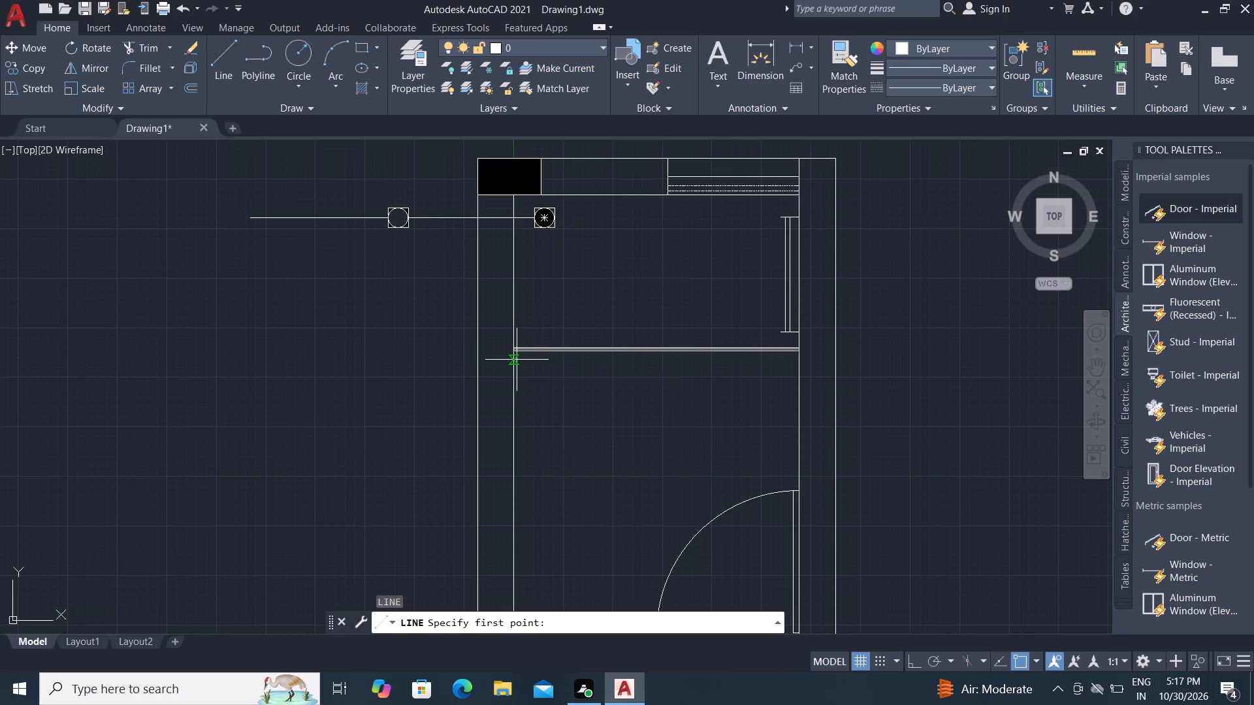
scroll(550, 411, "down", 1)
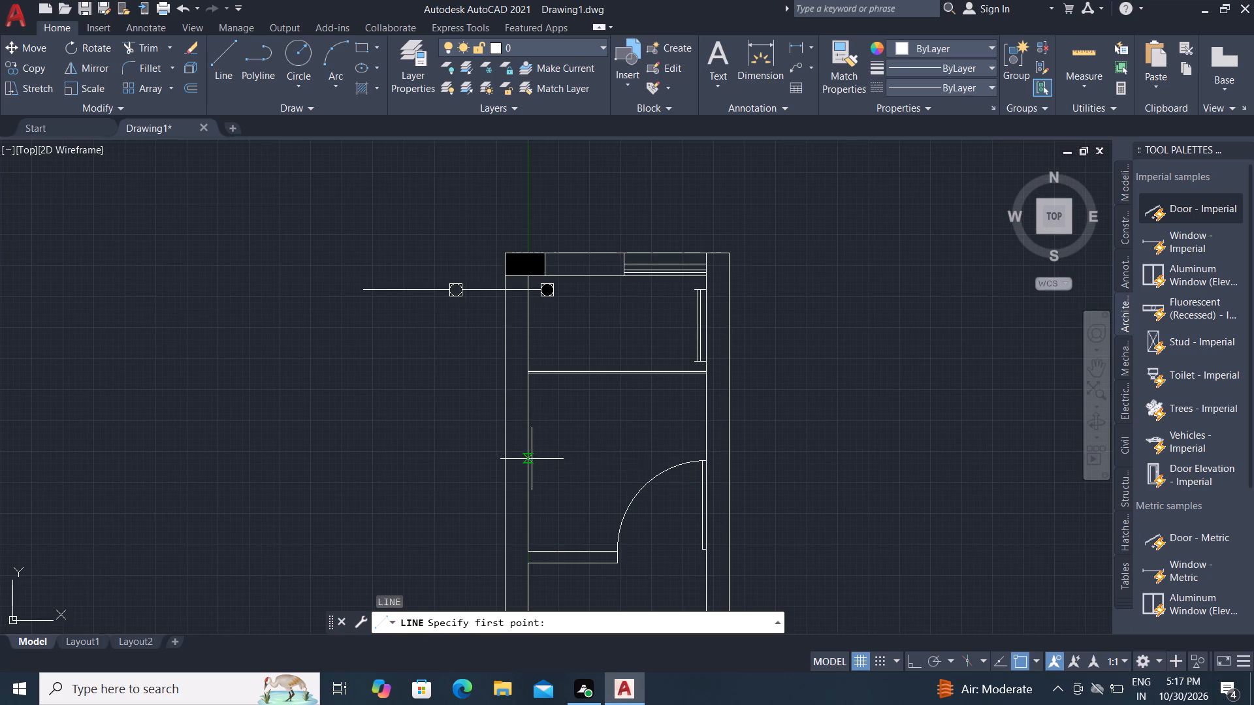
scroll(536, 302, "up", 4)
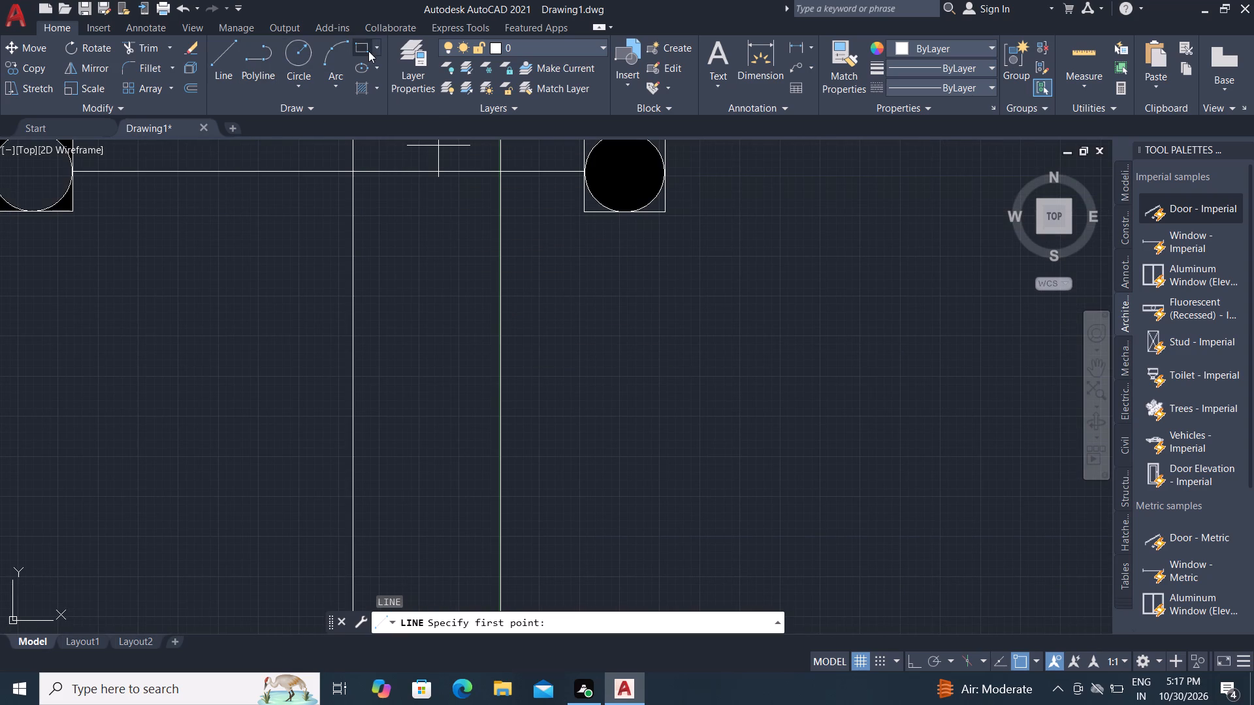
Draw a narrow upright rectangle about 100 mm wide against the left wall's inner face, between the fitting and the thin partition.
left_click(375, 41)
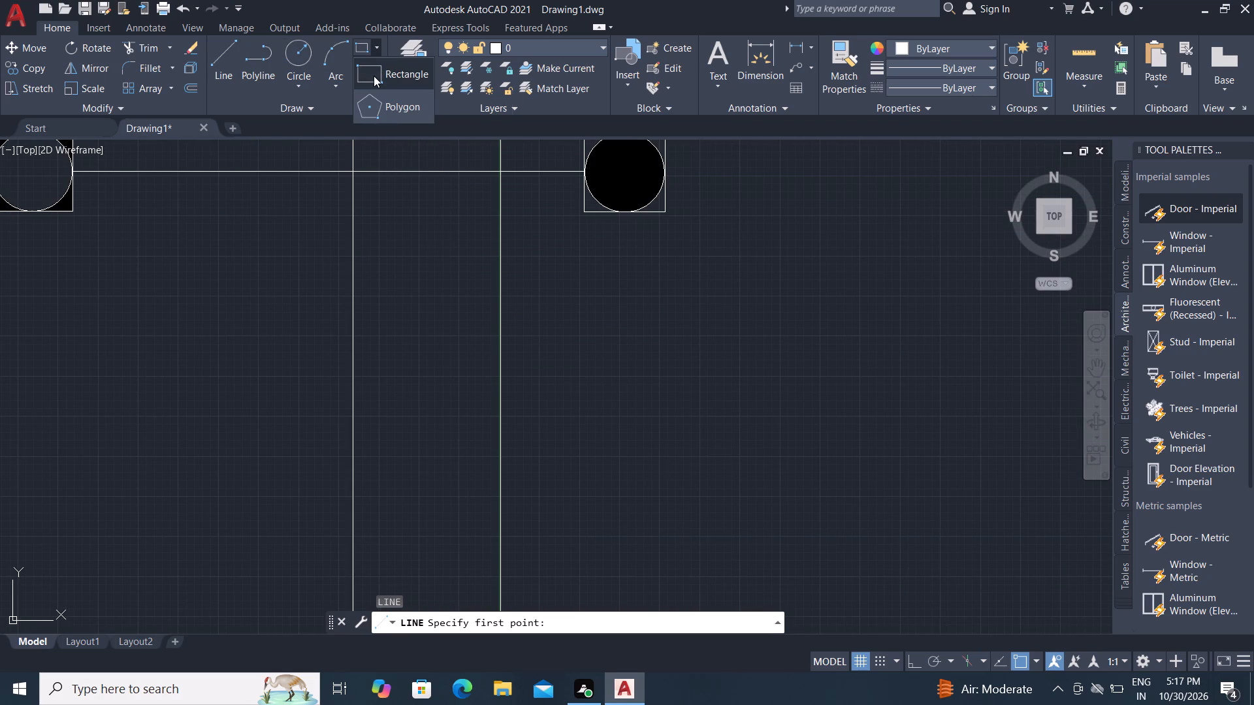
left_click(374, 76)
scroll(506, 317, "down", 4)
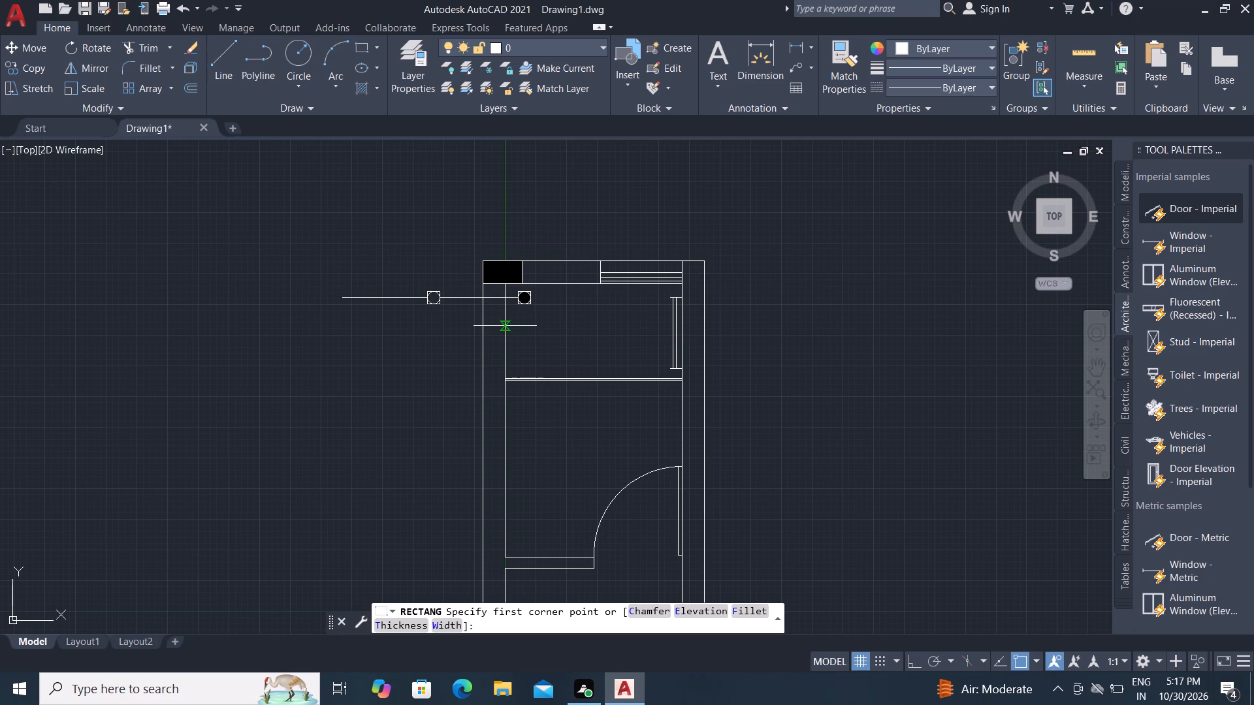
left_click(506, 322)
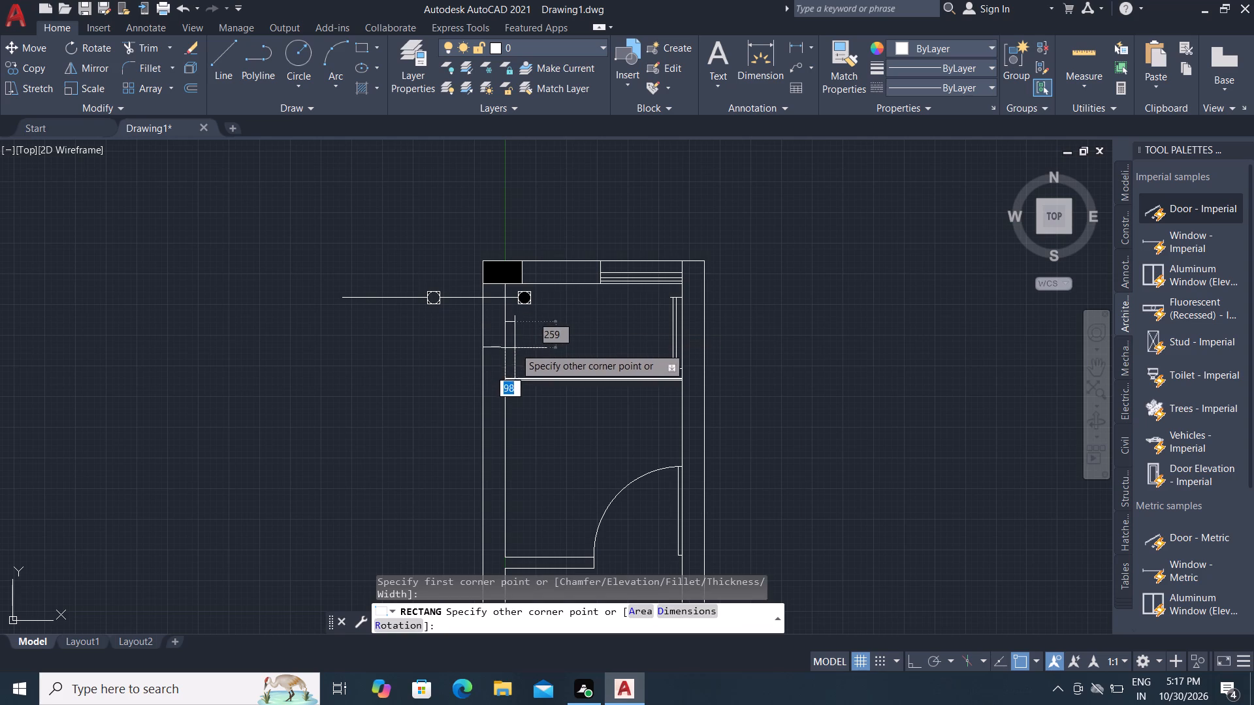
left_click(515, 352)
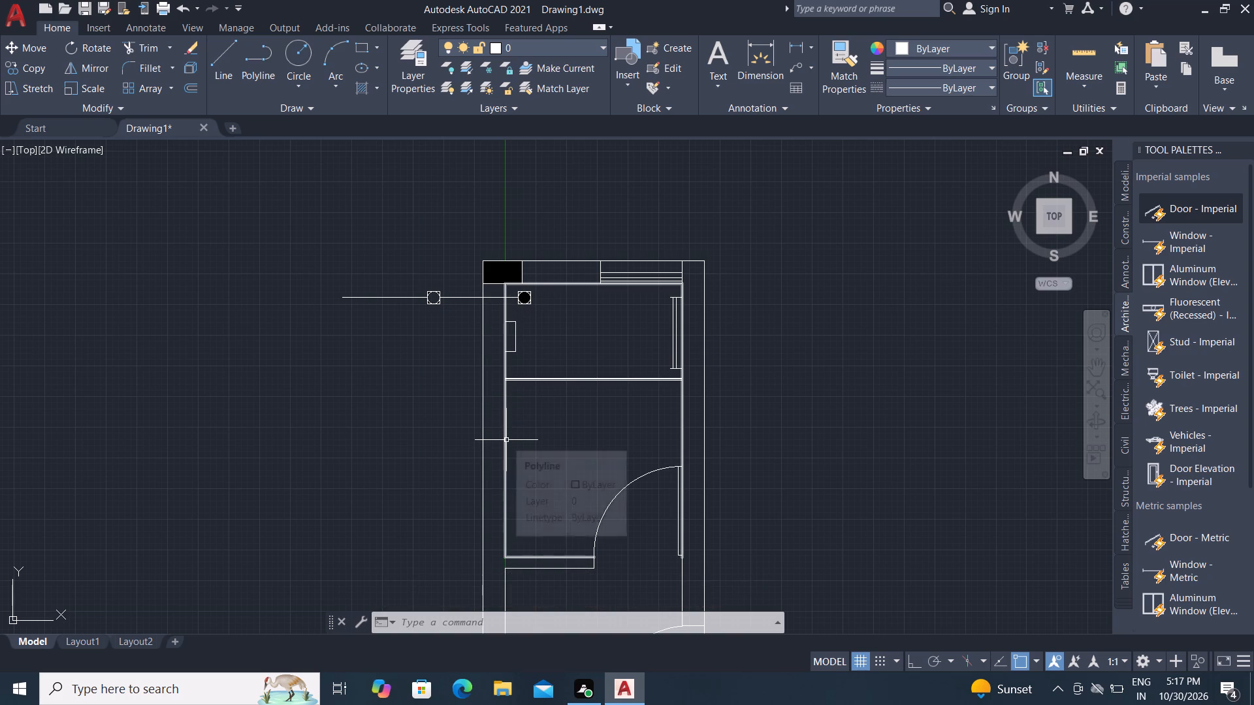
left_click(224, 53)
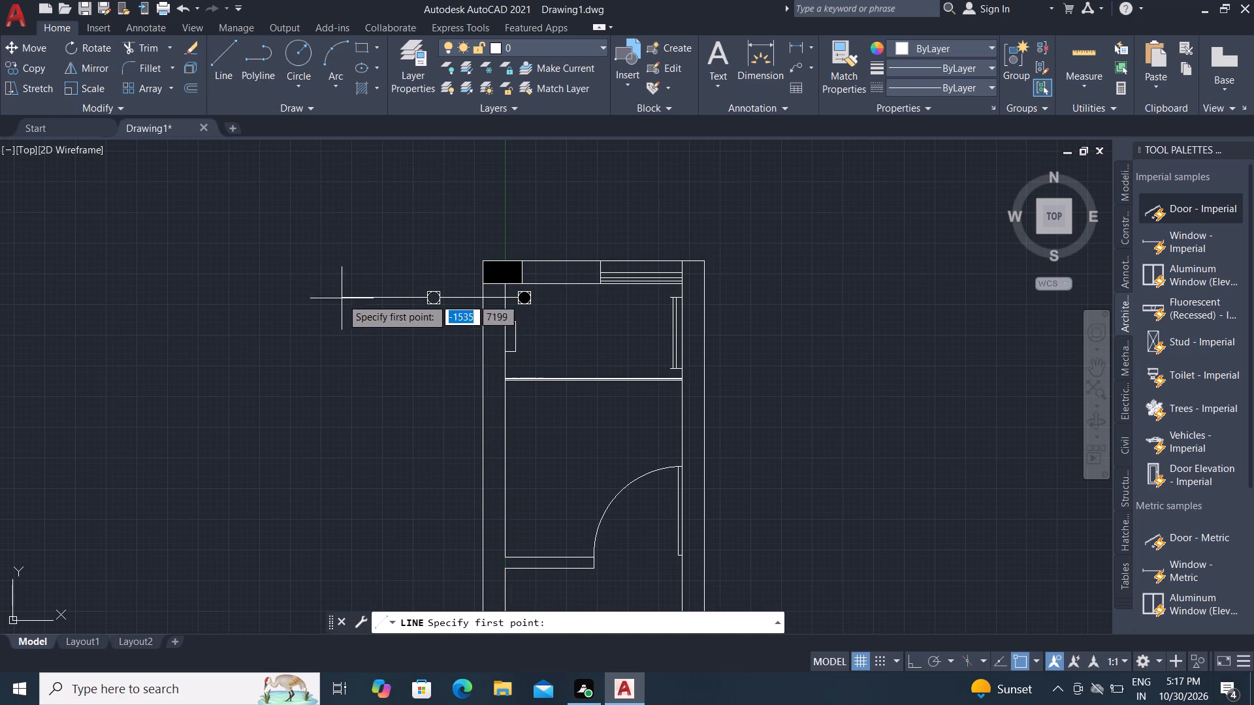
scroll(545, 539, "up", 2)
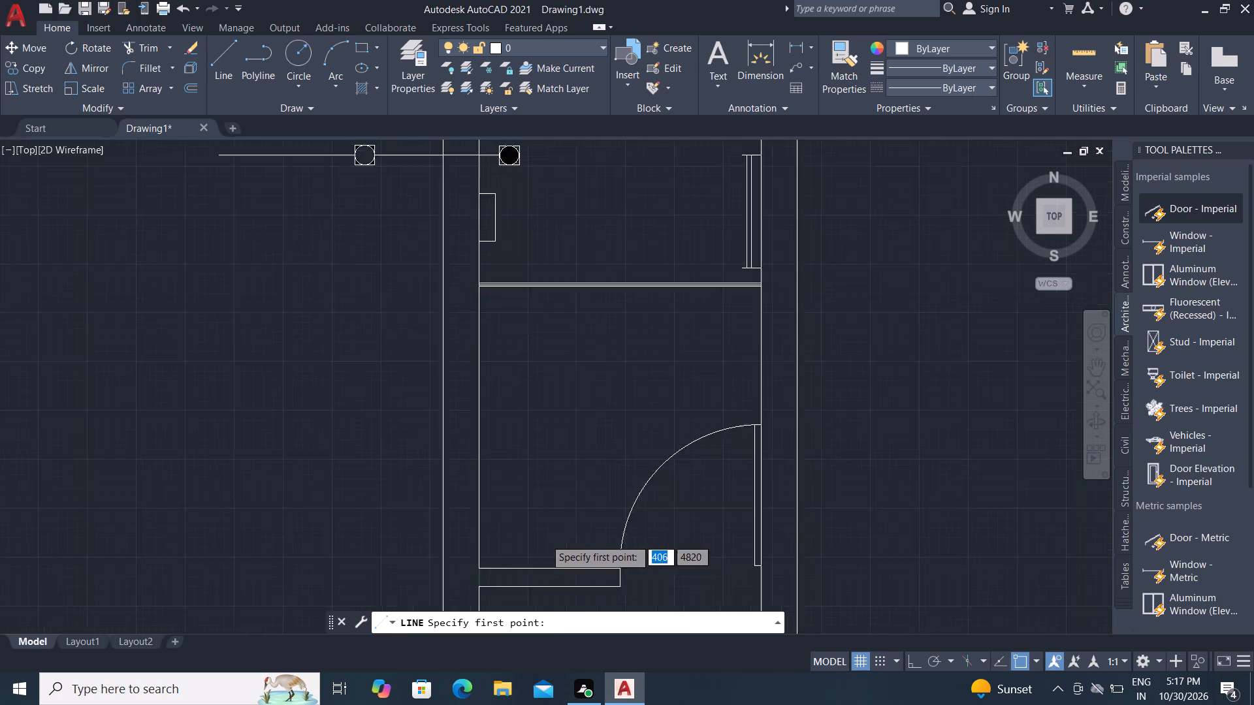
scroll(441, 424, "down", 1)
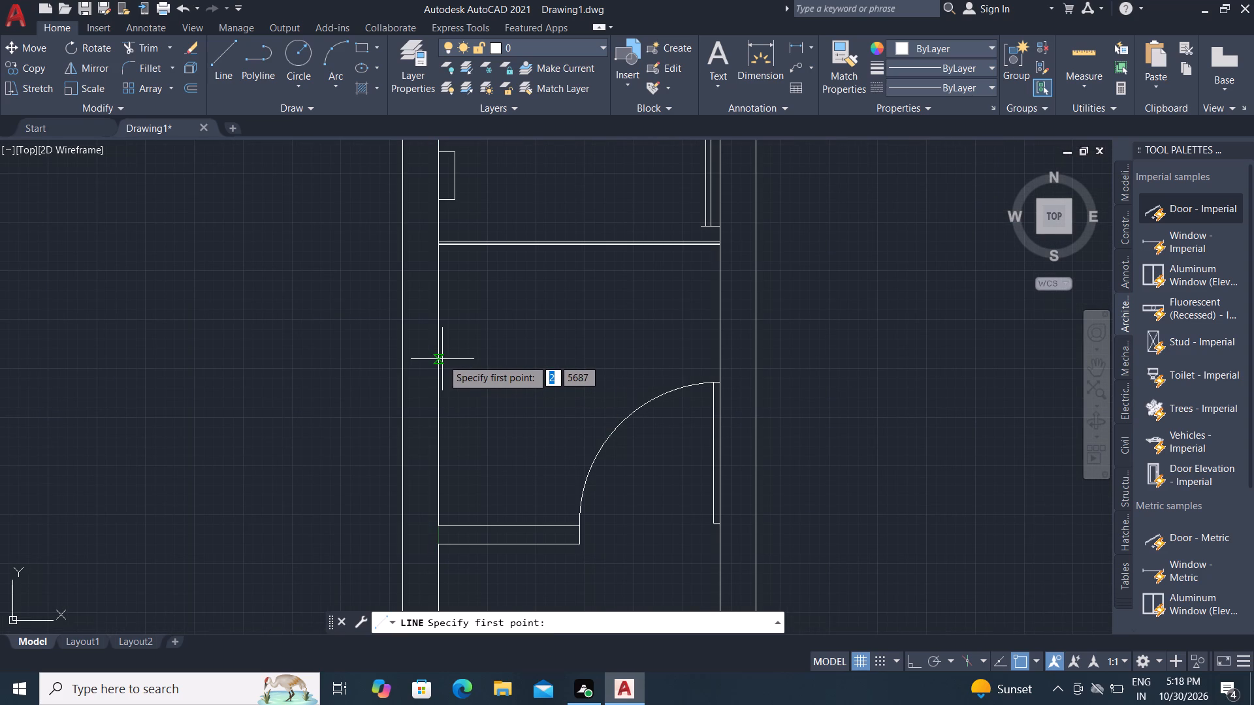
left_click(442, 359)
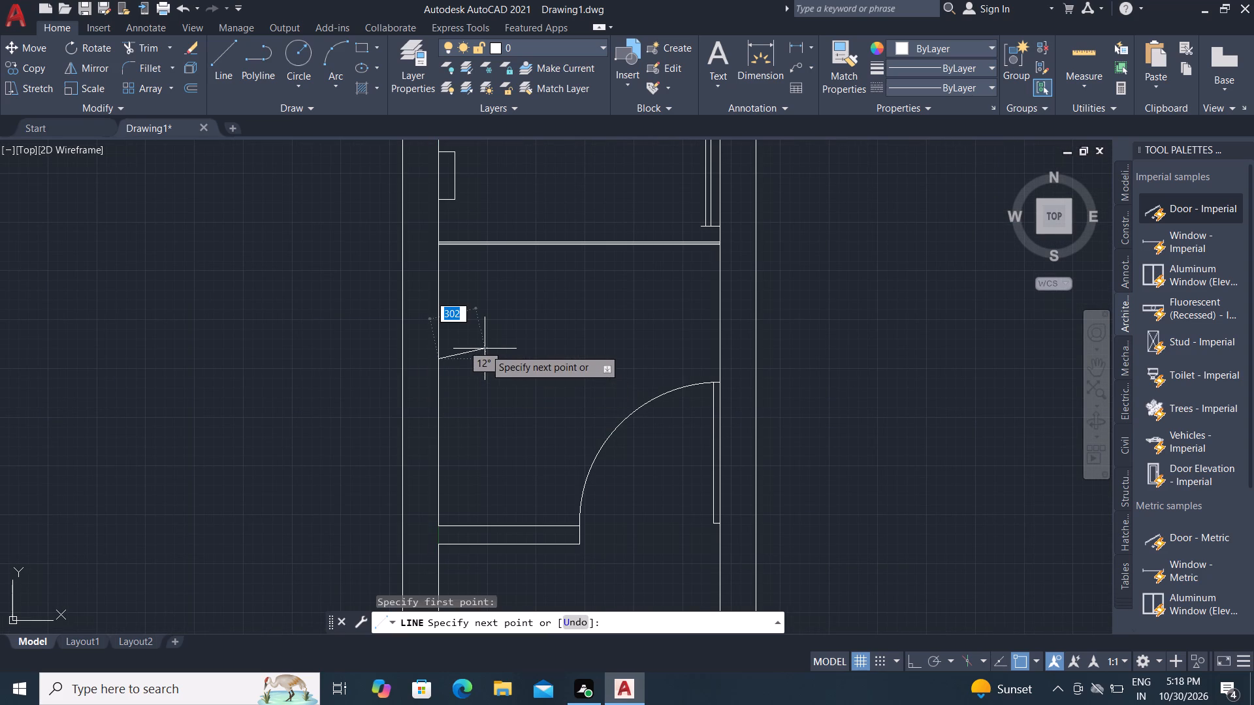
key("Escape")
Draw a 450 by 1010 mm rectangle in the corner below the thin partition, from the left wall's inner face to the lower wall's midpoint.
type("REC")
key("space")
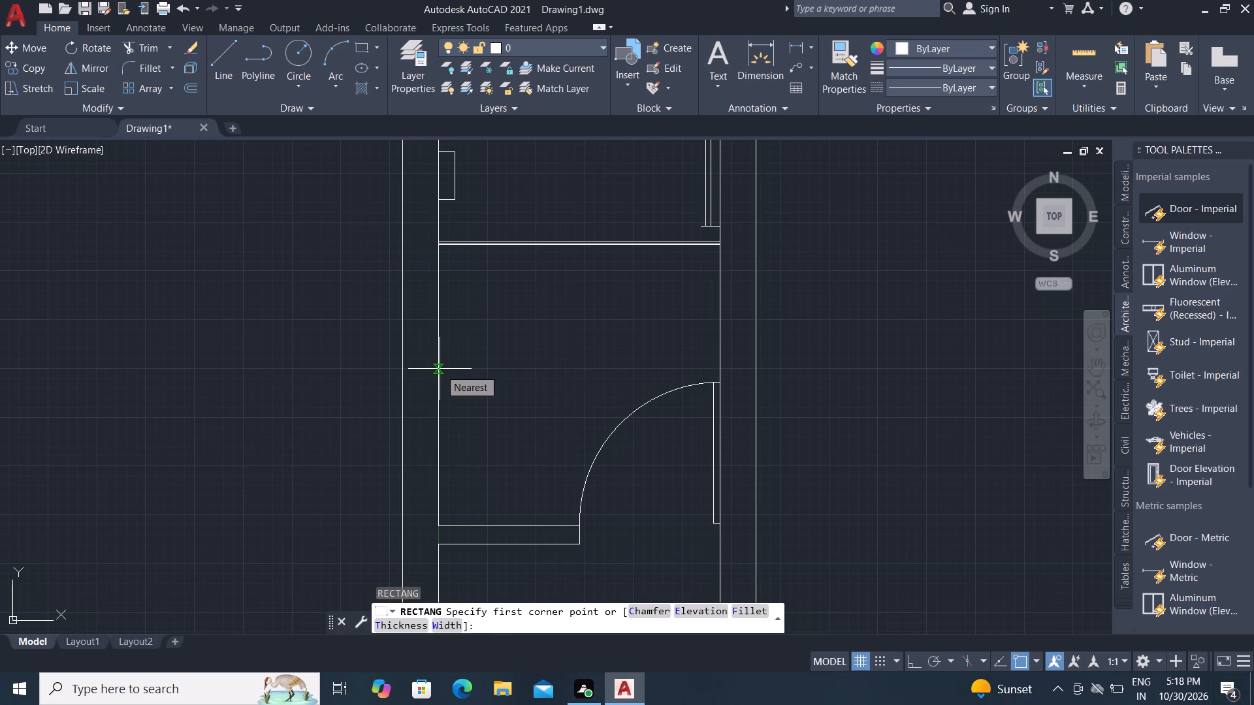
left_click(440, 369)
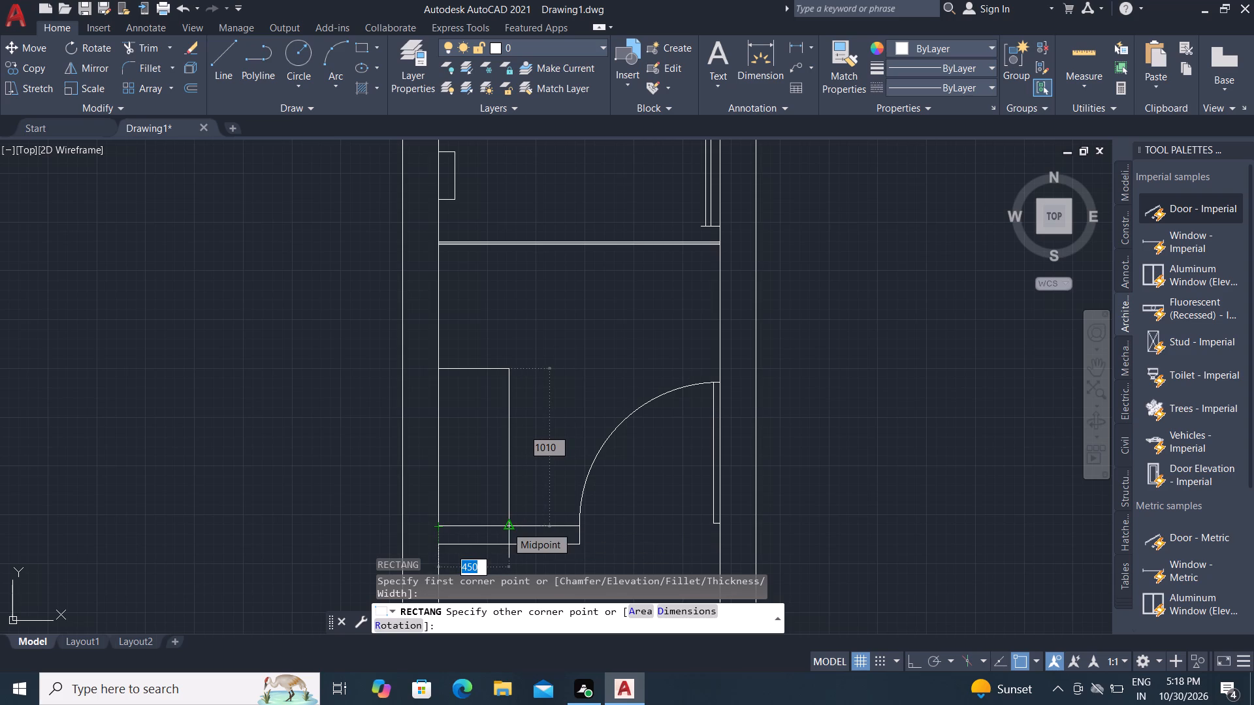
left_click(506, 526)
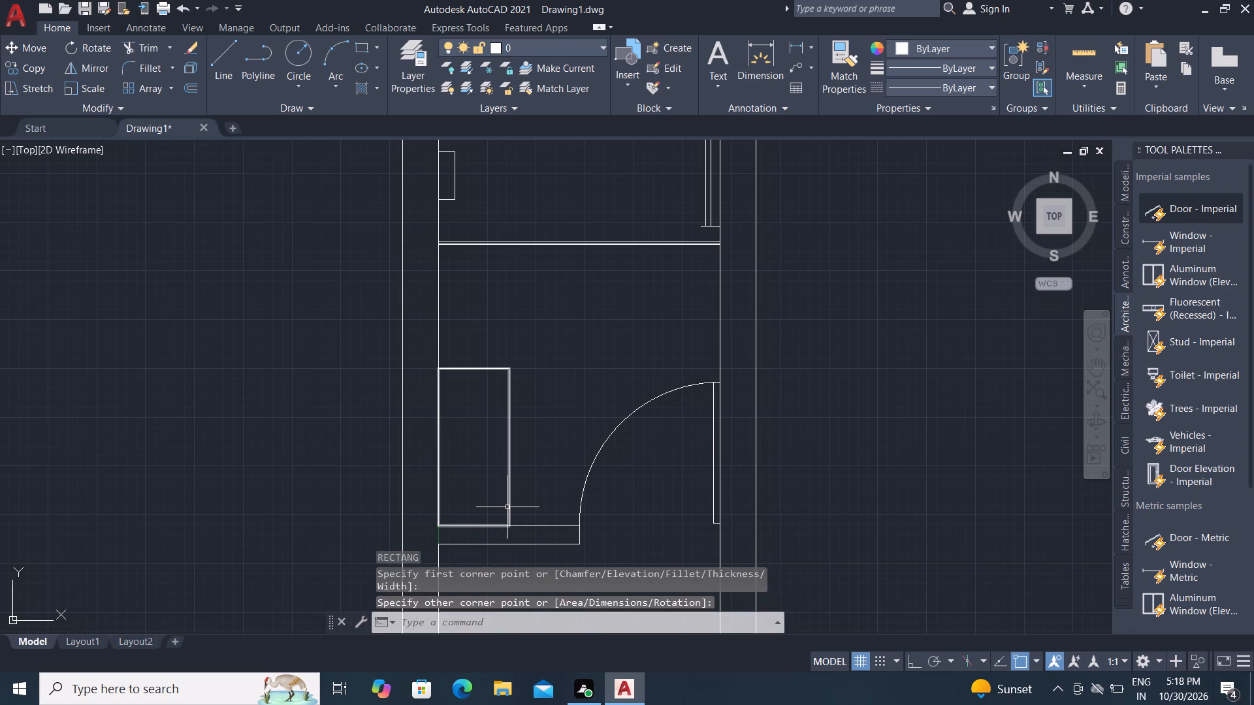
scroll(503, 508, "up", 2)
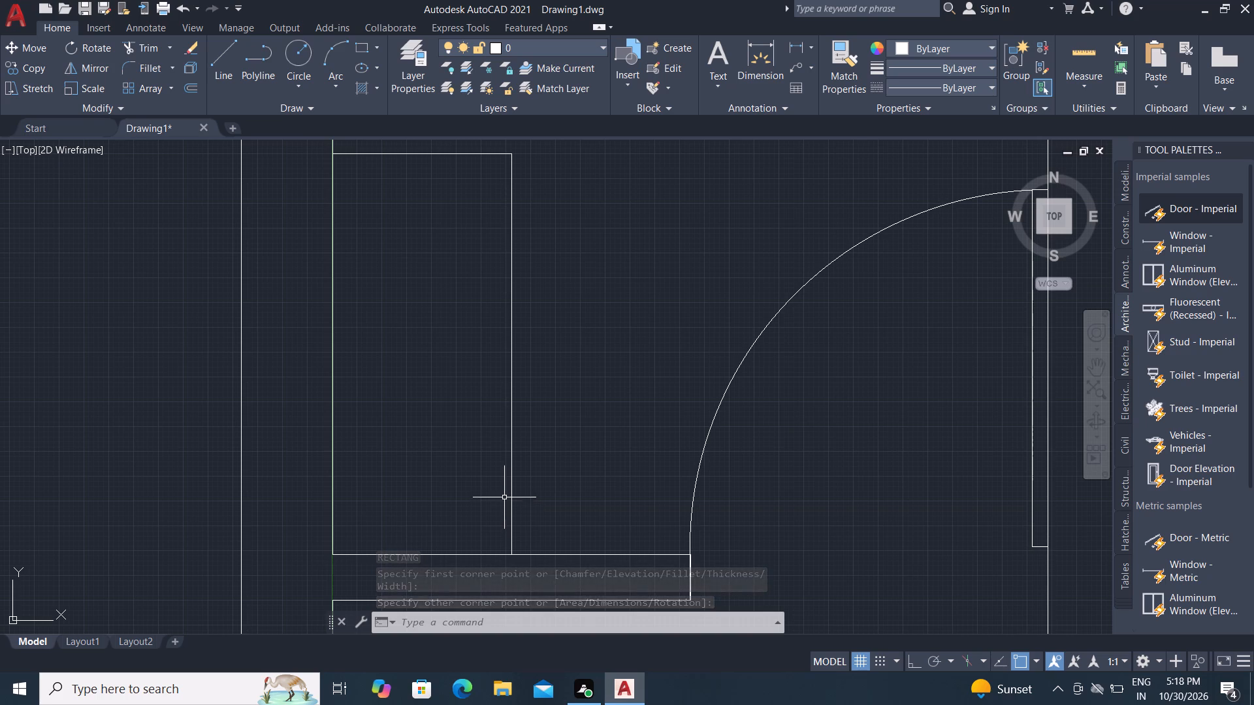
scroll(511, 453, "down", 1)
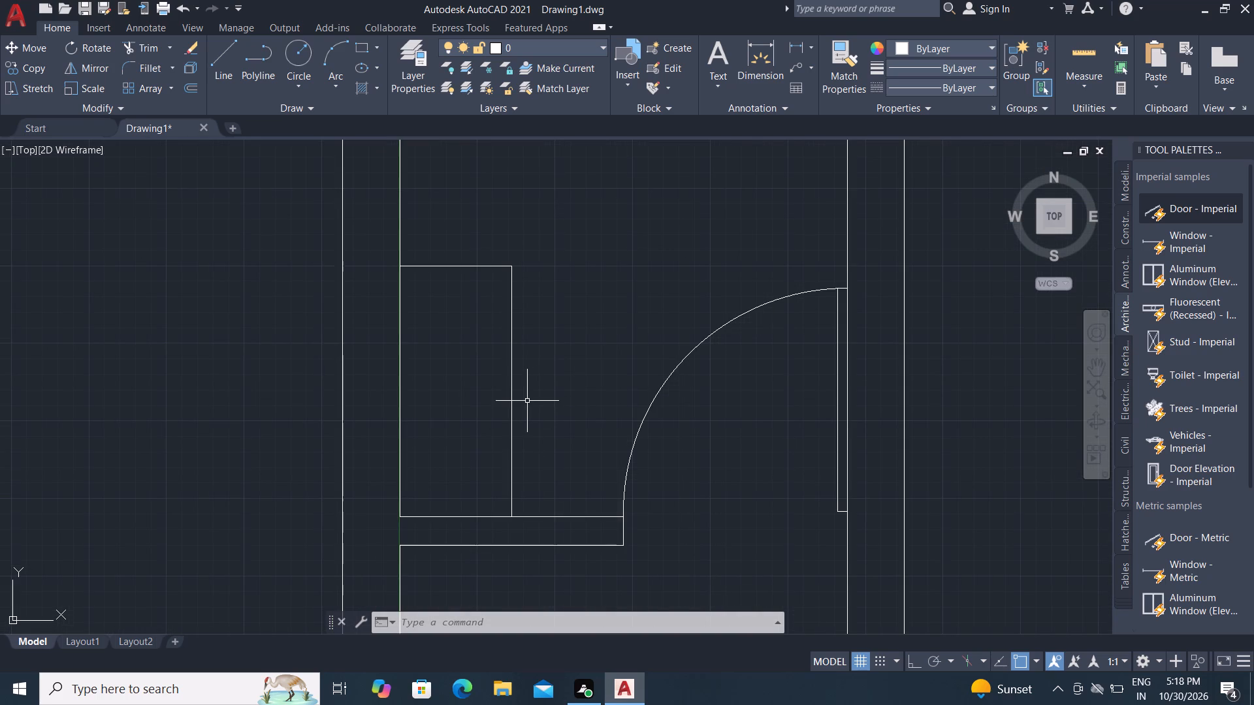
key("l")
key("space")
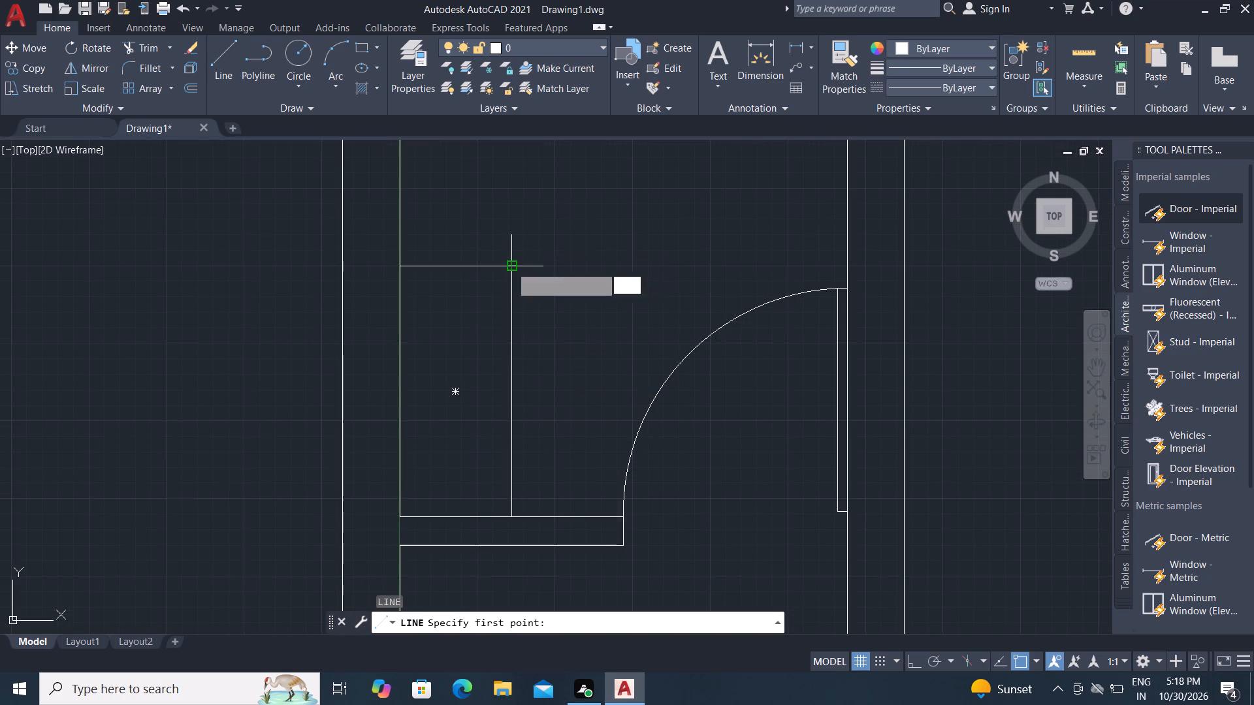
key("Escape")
Draw a narrow rectangle about 102 by 1012 mm along the right side of the 450 mm wide corner rectangle.
type("RE")
key("c")
key("space")
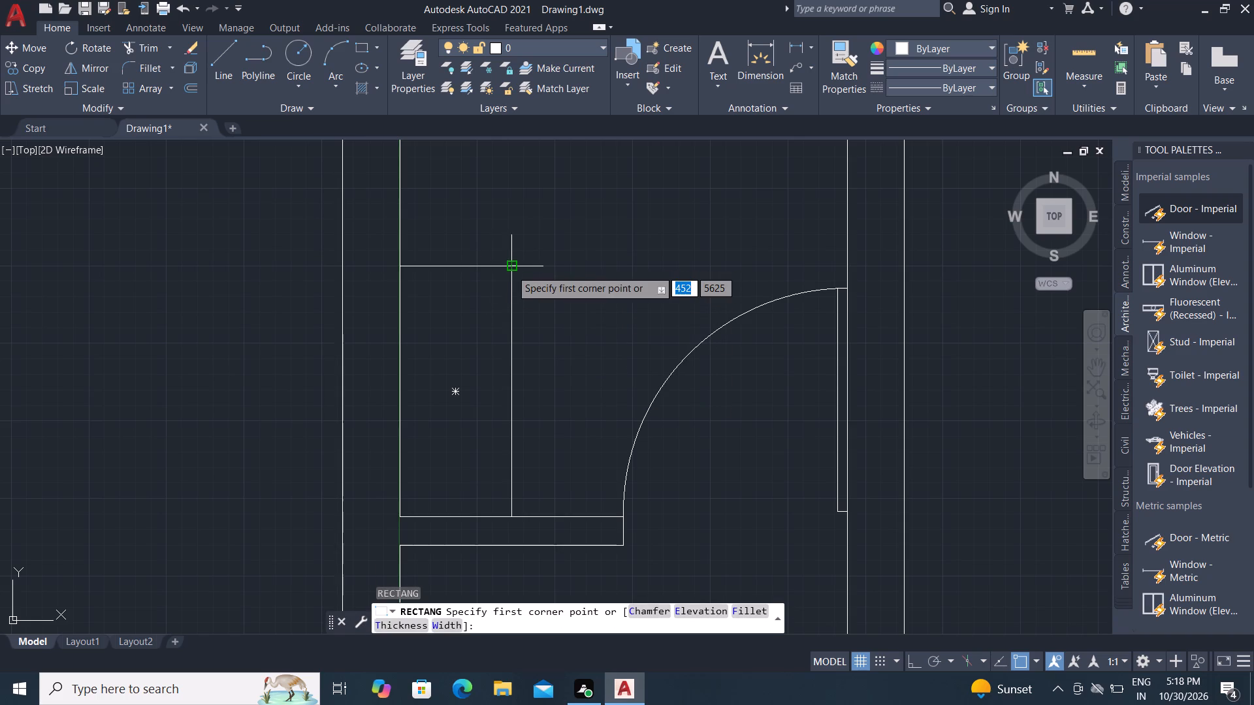
left_click(511, 270)
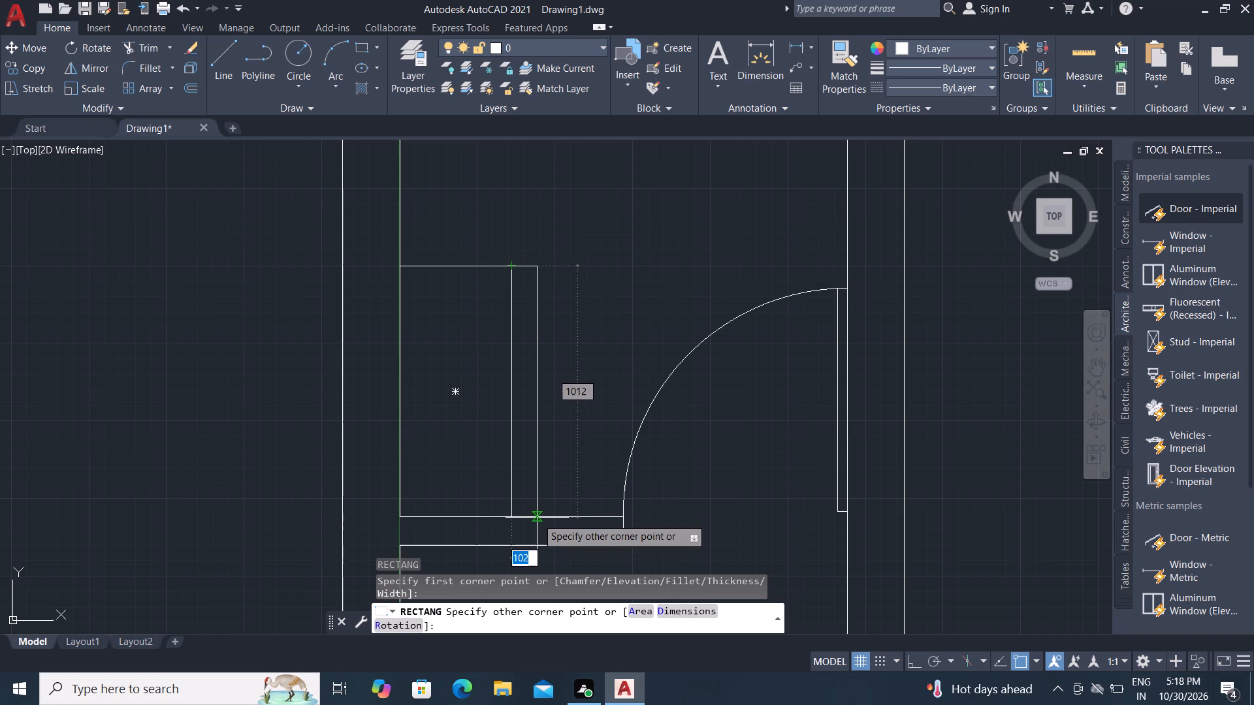
left_click(537, 518)
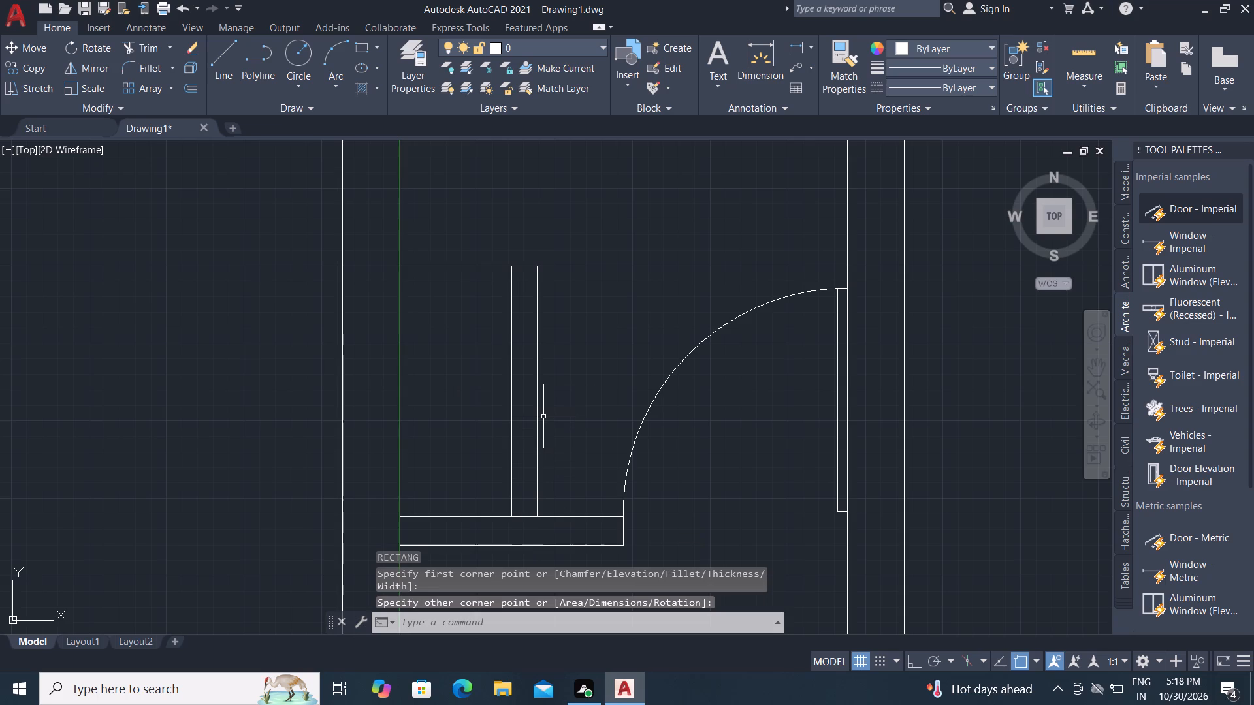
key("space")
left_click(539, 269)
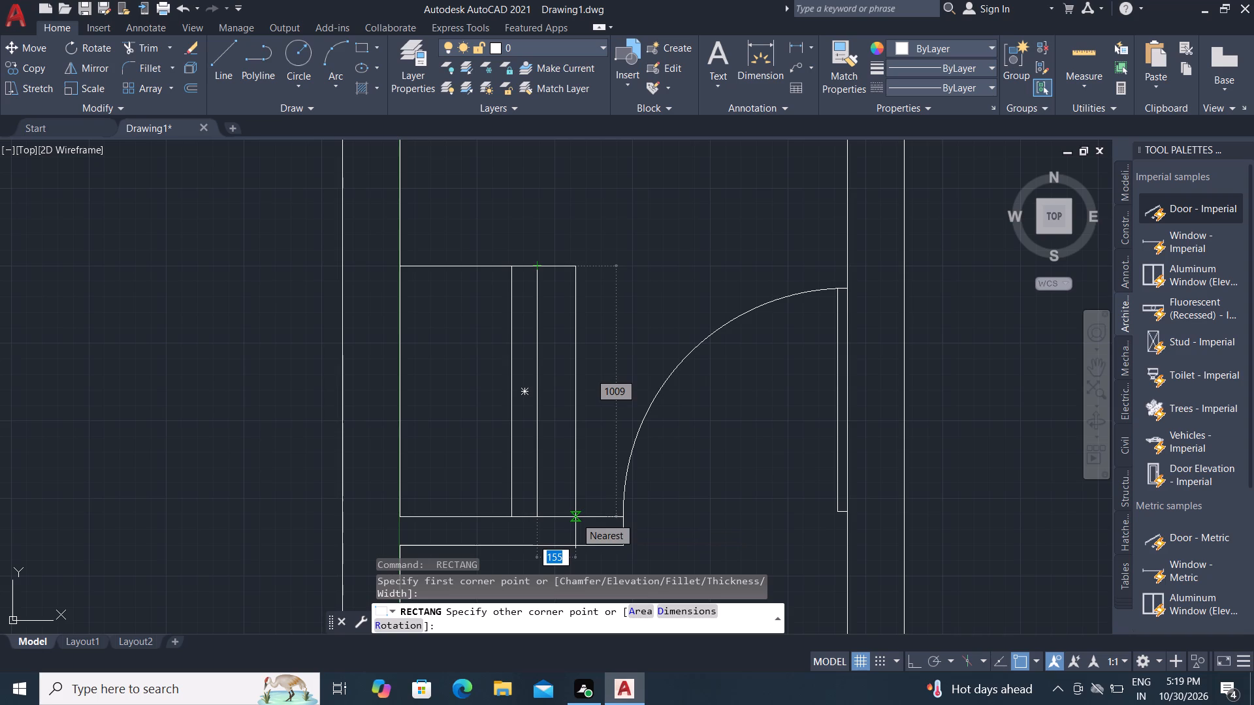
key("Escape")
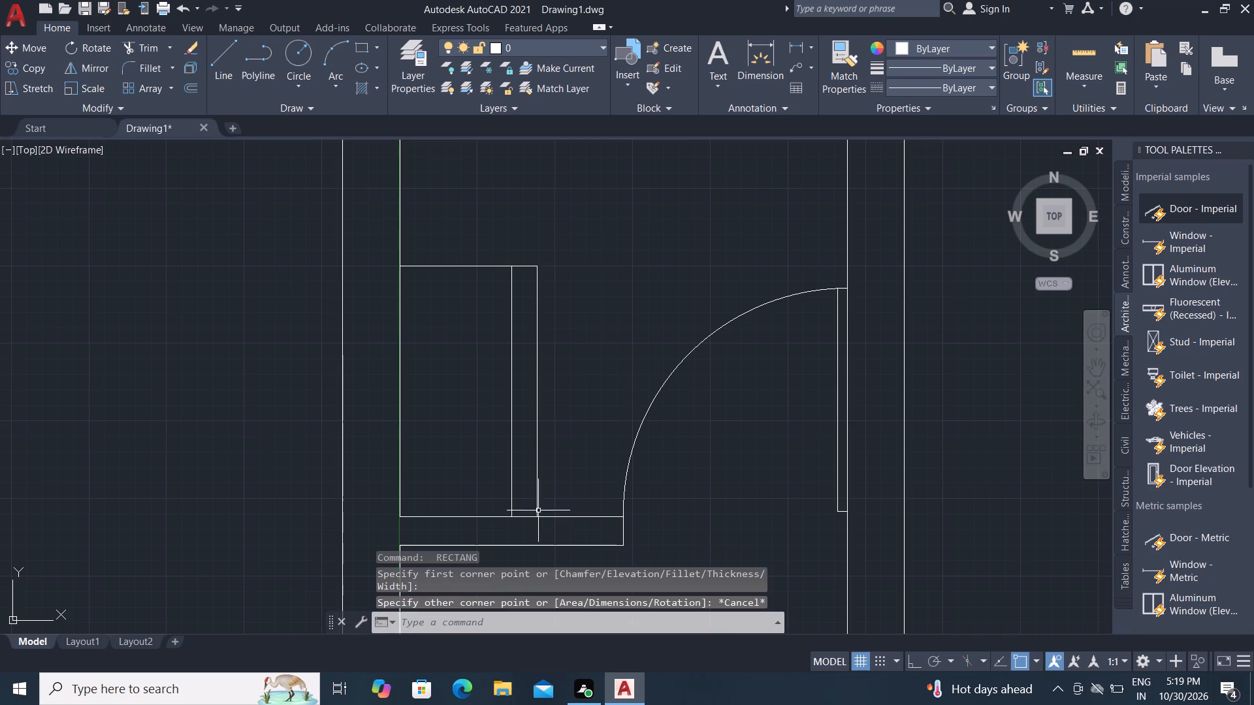
Draw an arc from the corner rectangle's lower right corner up to the outer edge of the adjoining narrow strip.
scroll(520, 517, "up", 2)
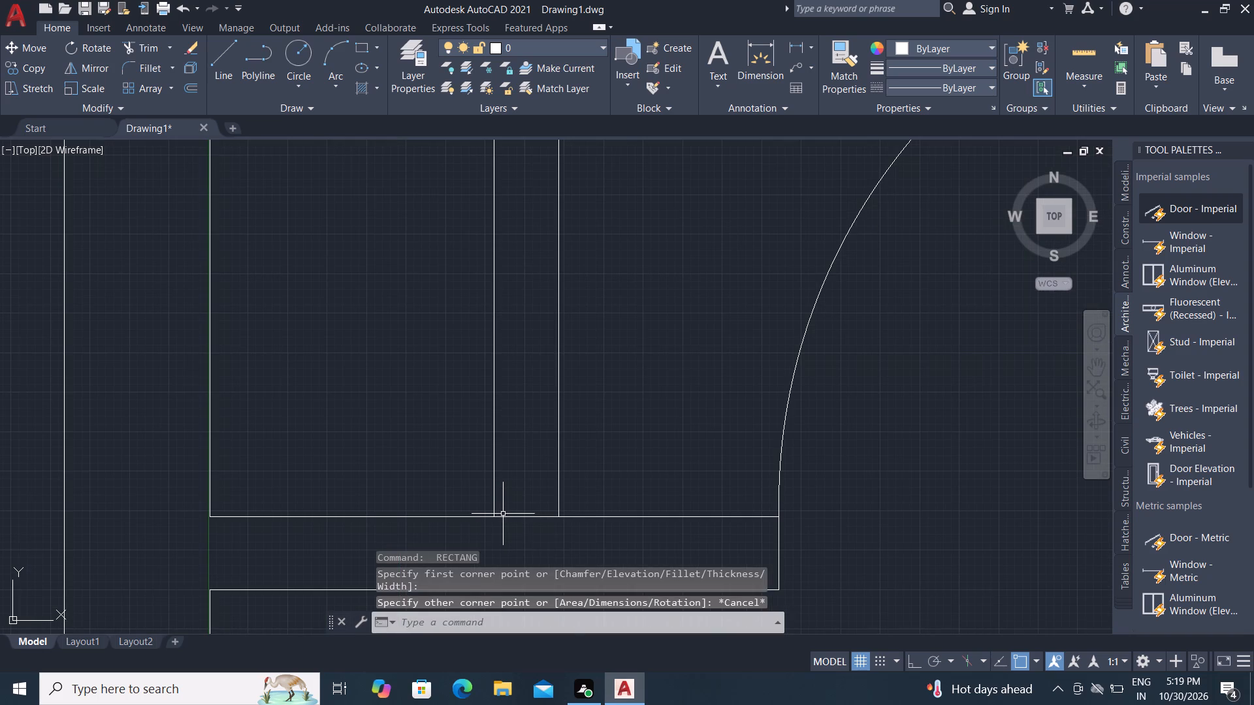
key("a")
key("r")
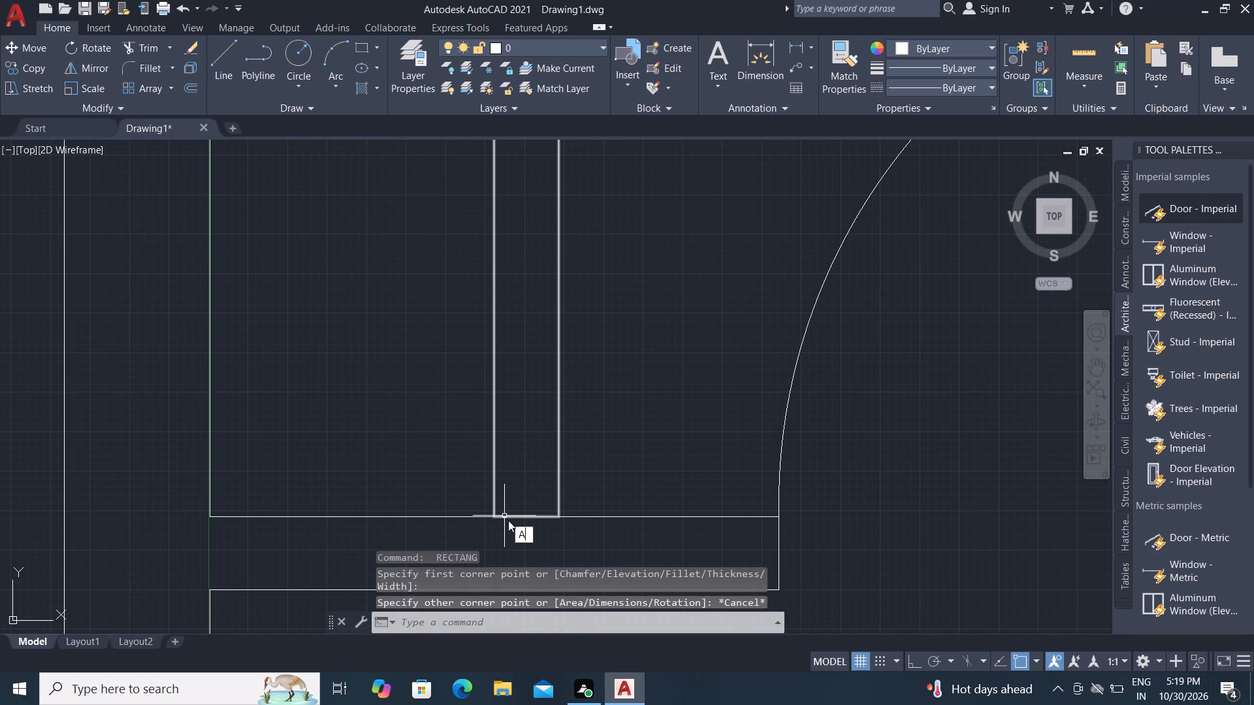
key("c")
key("space")
left_click(497, 514)
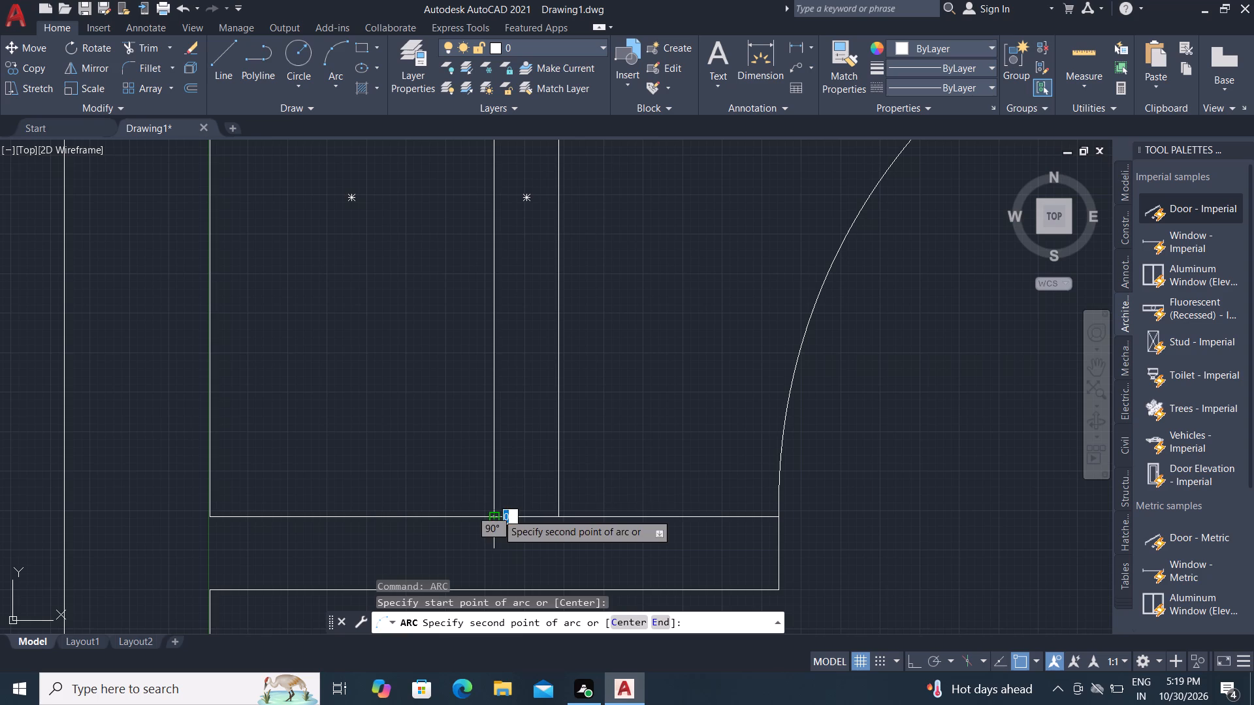
left_click(558, 422)
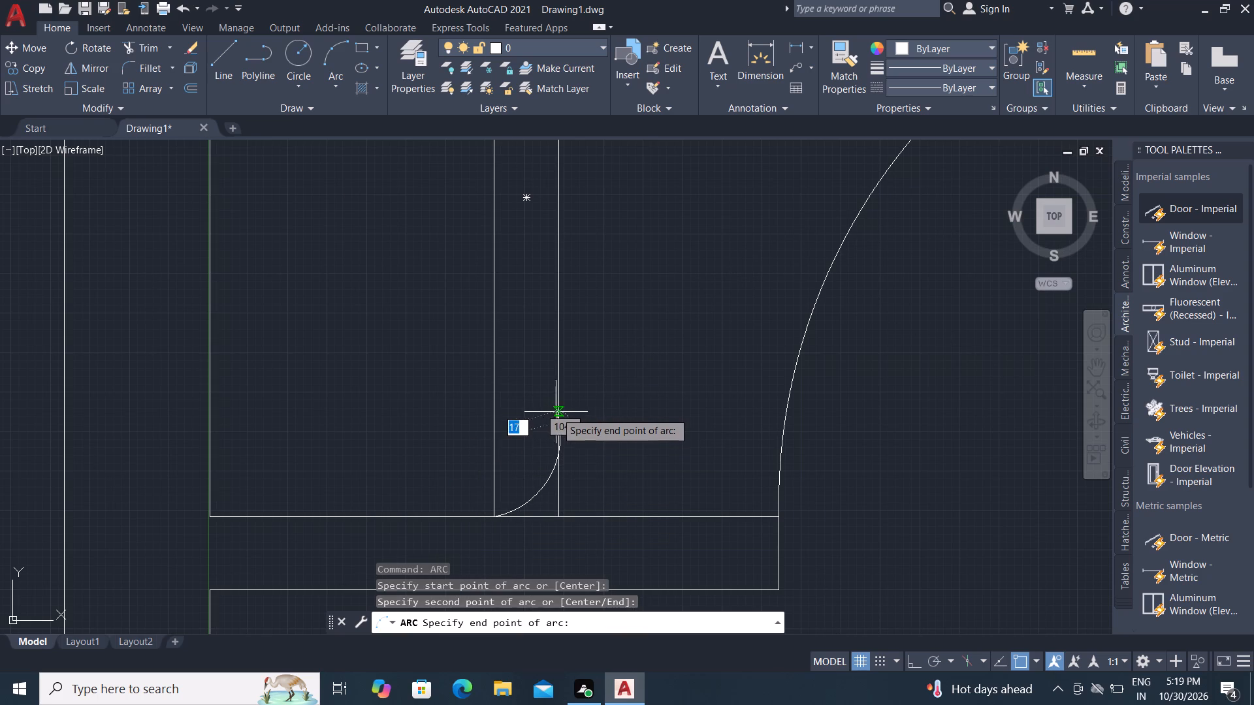
left_click(558, 413)
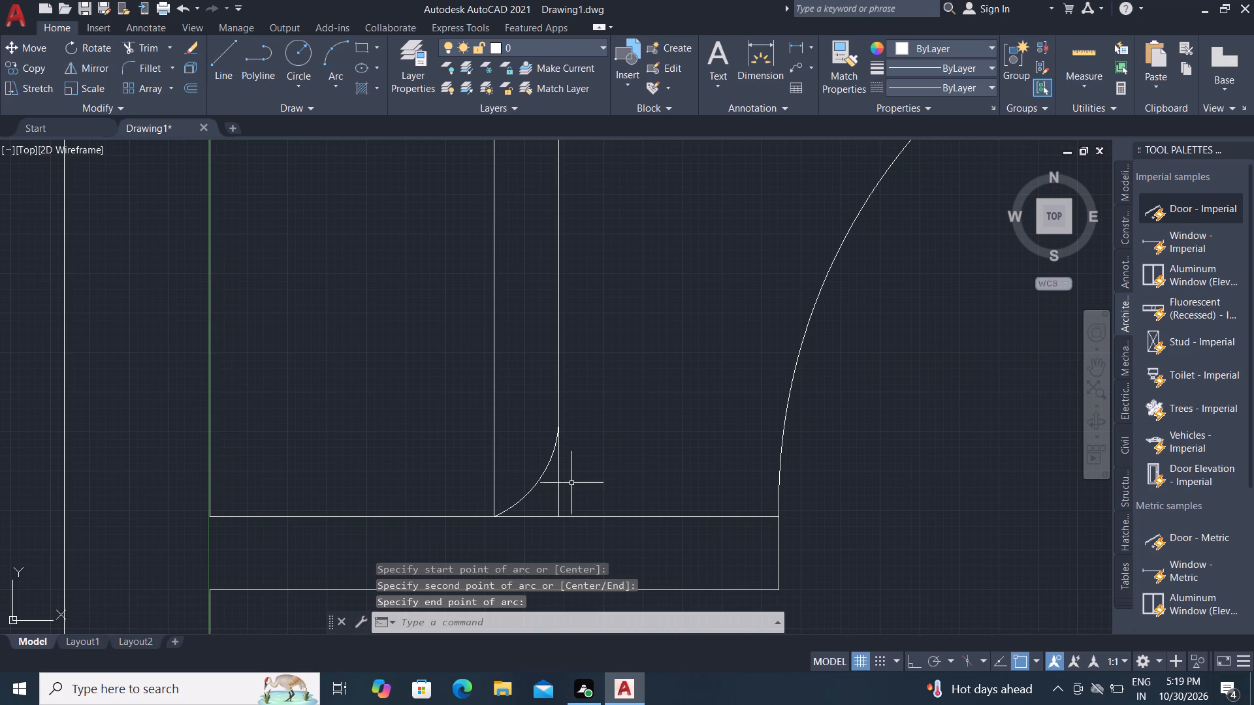
Trim away the square lower corner of the narrow strip outside the arc, leaving a rounded end.
type("TR")
key("space")
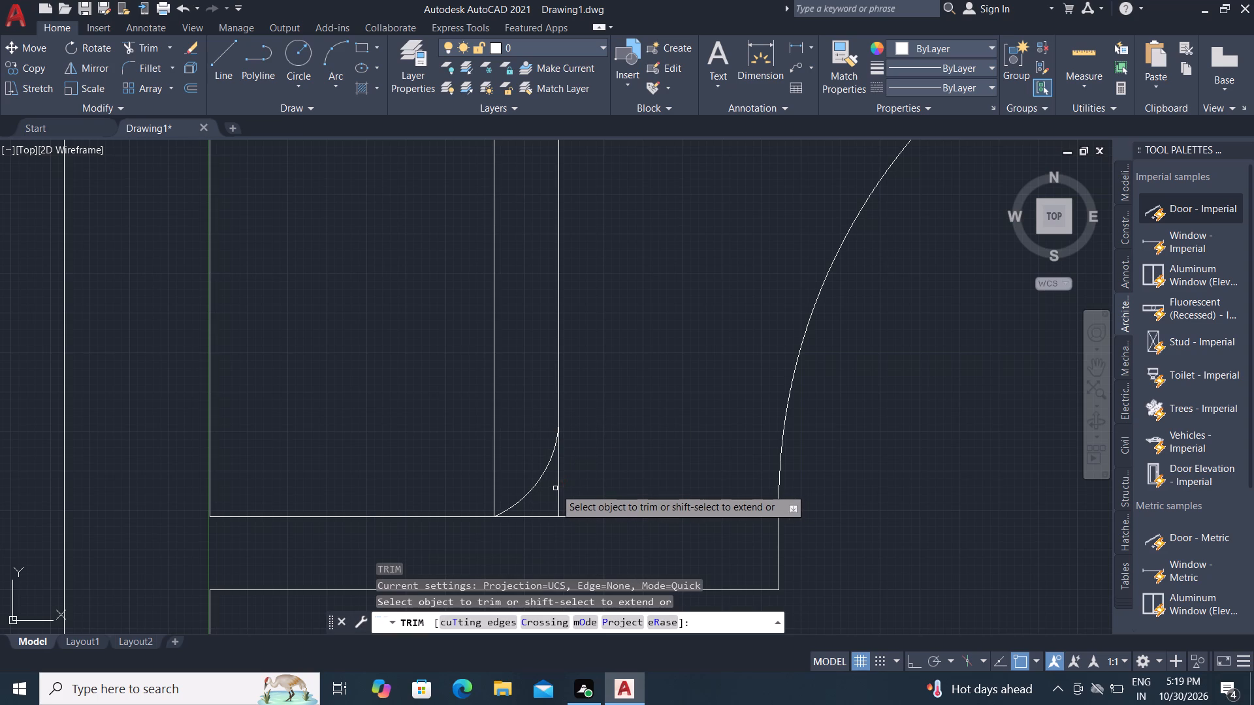
left_click(559, 488)
scroll(608, 437, "down", 2)
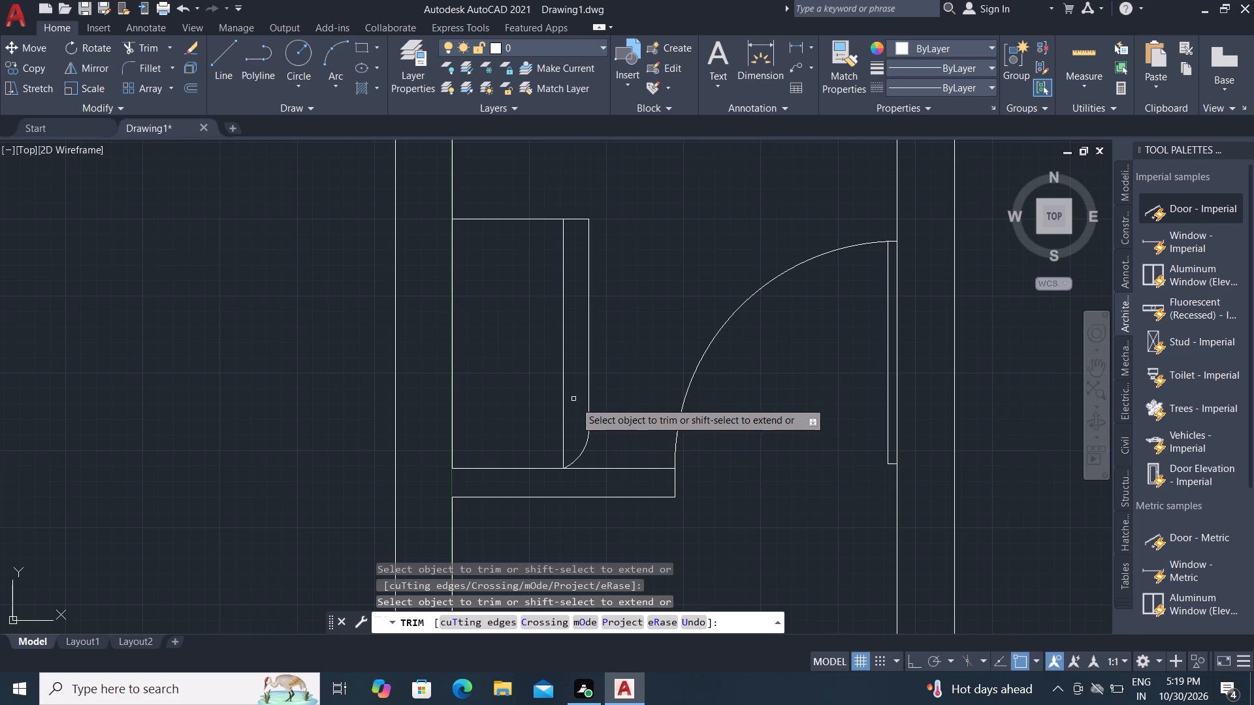
key("Escape")
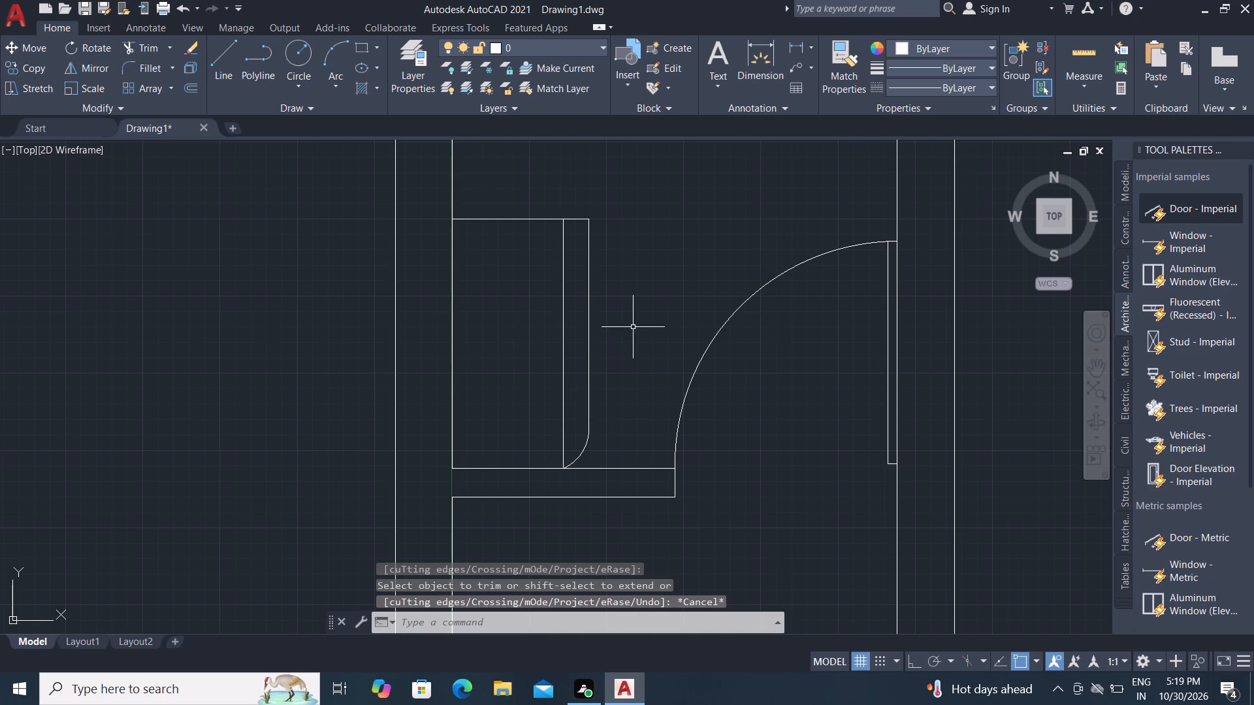
Draw a second strip about 83 by 869 mm beside the first, from its upper right corner down to the arc's top.
key("r")
key("e")
key("c")
key("space")
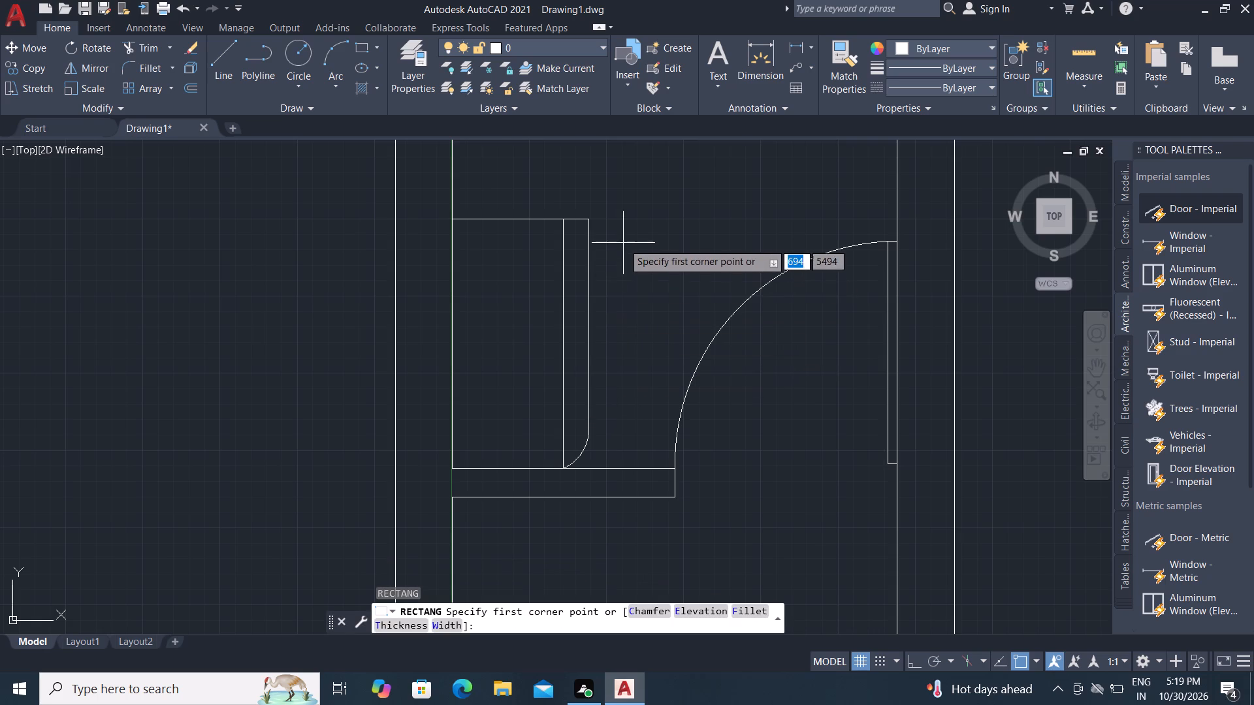
left_click(590, 215)
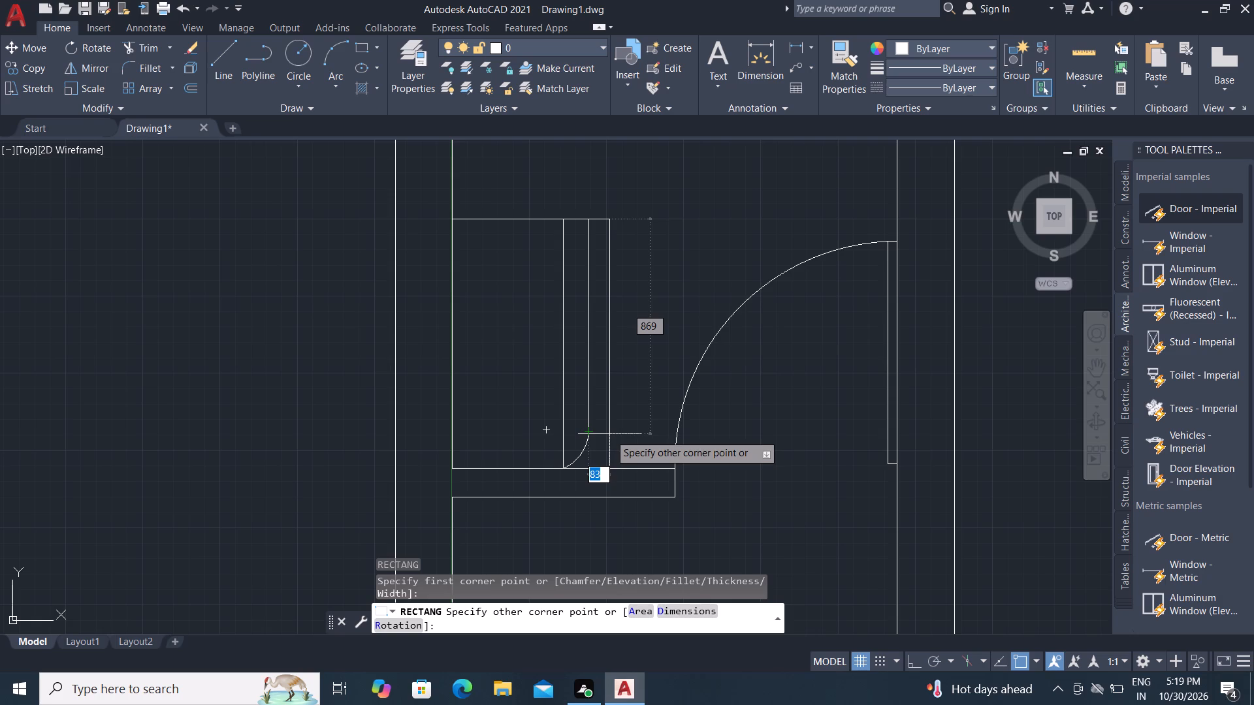
left_click(609, 435)
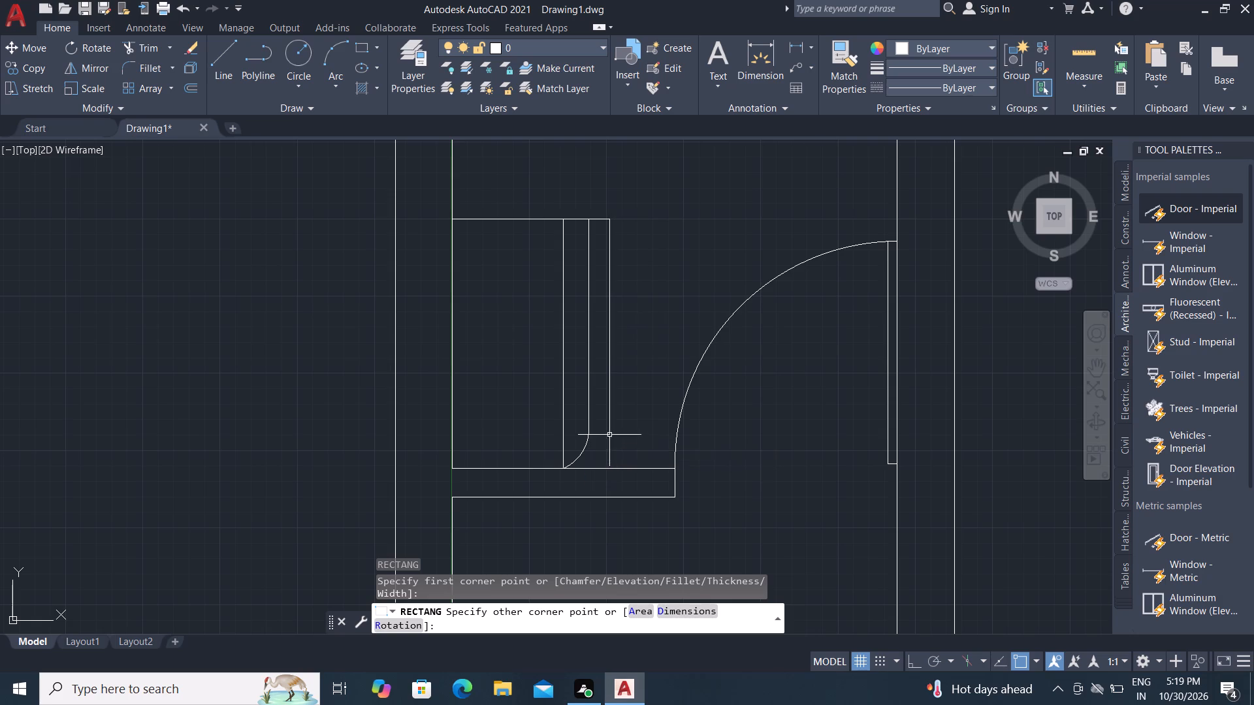
Draw a third, shorter strip about 71 by 737 mm from the second strip's upper right corner.
key("space")
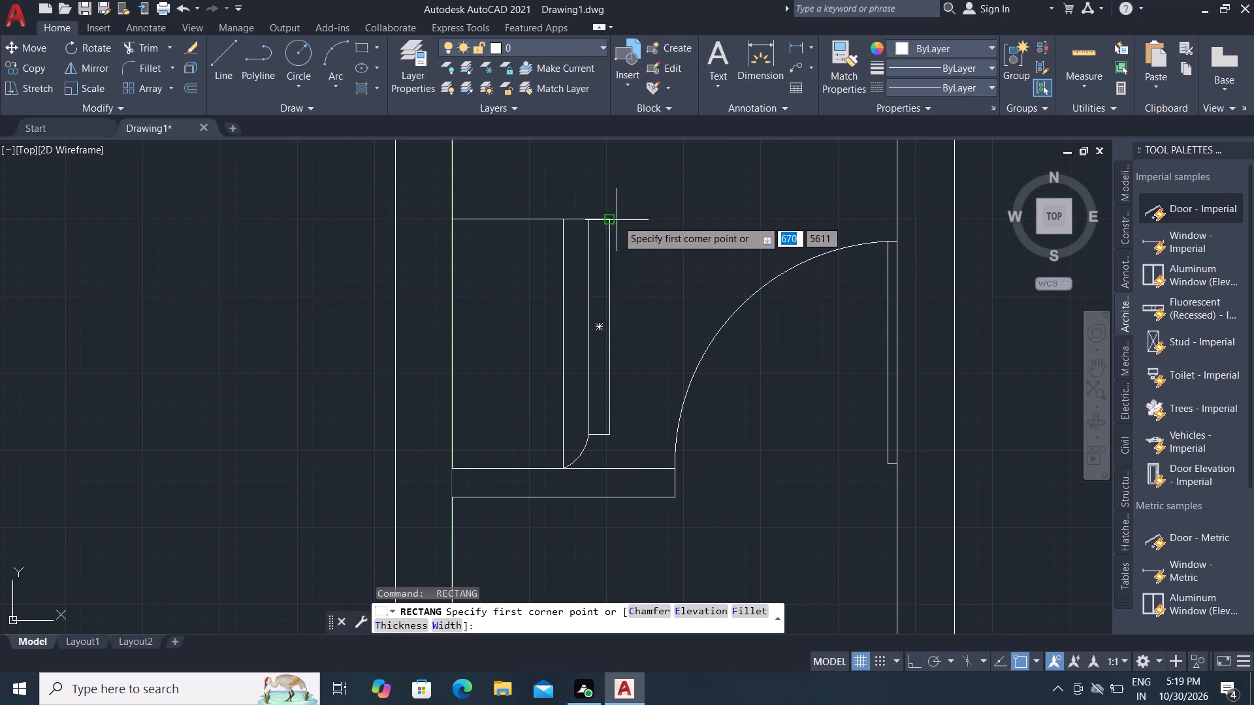
left_click(611, 217)
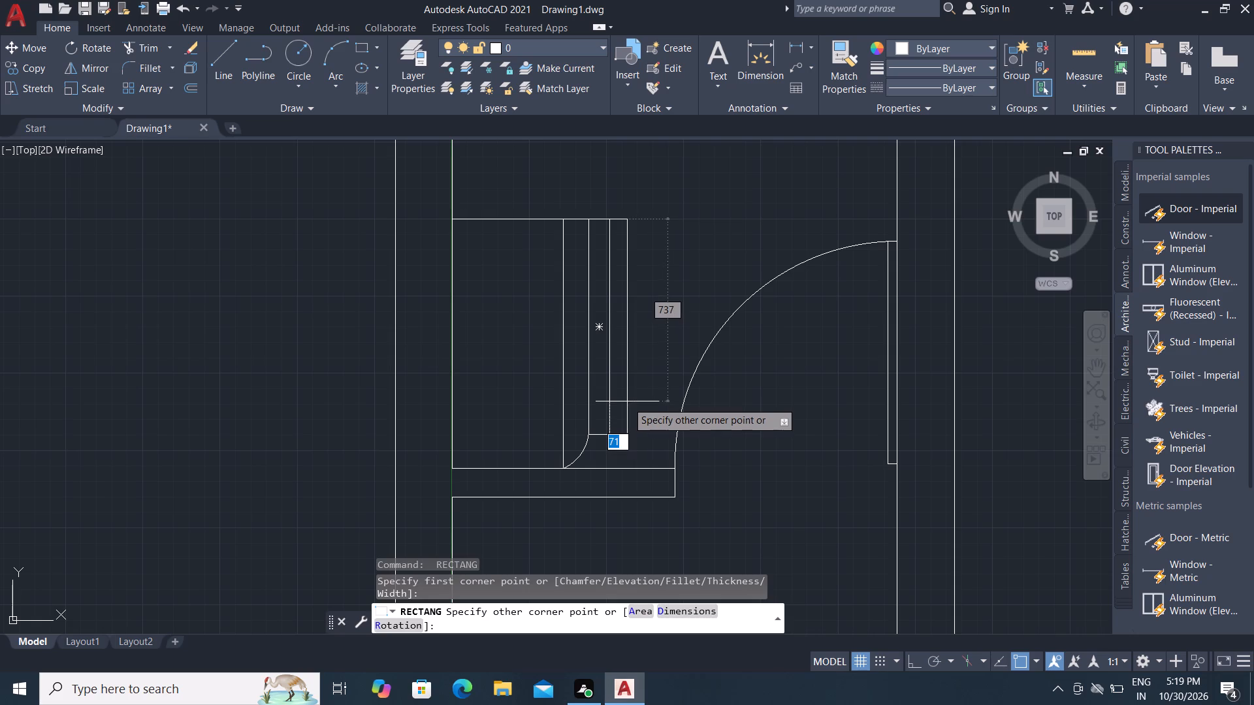
left_click(627, 401)
key("Escape")
Draw an arc from the second strip's lower left corner up its right edge, just past the third strip's lower left corner.
scroll(574, 467, "up", 1)
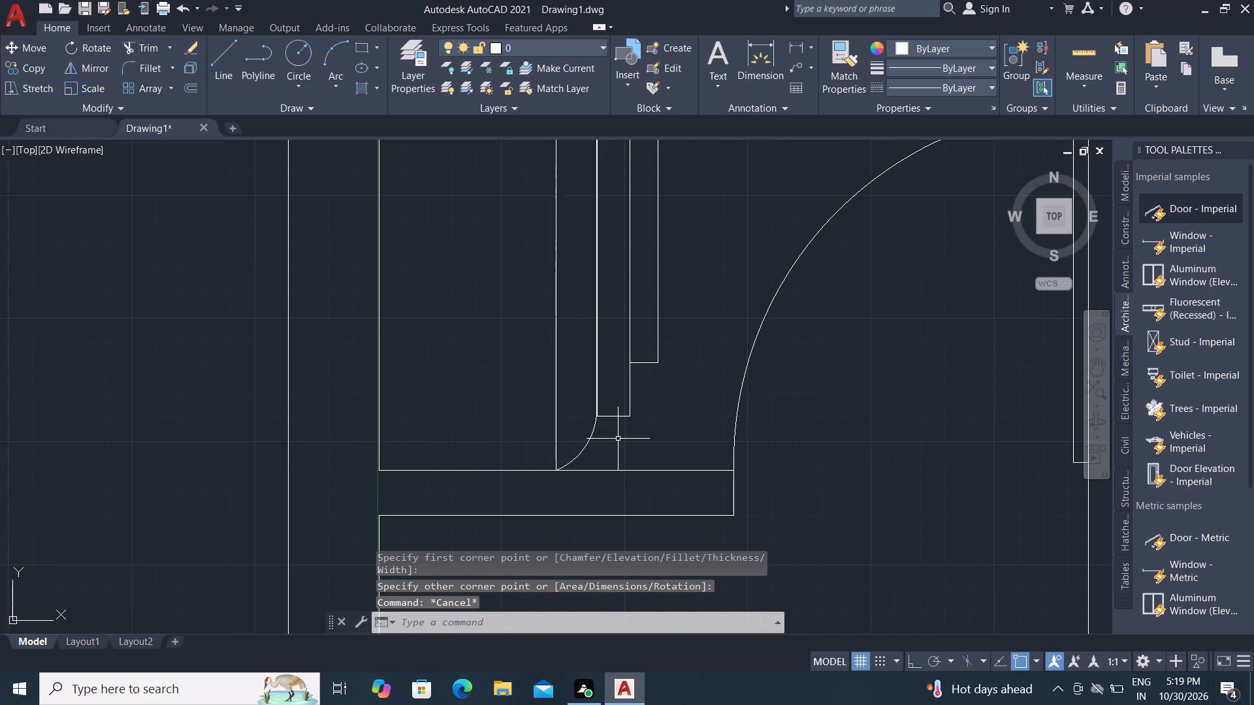
type("ARC")
key("space")
left_click(598, 418)
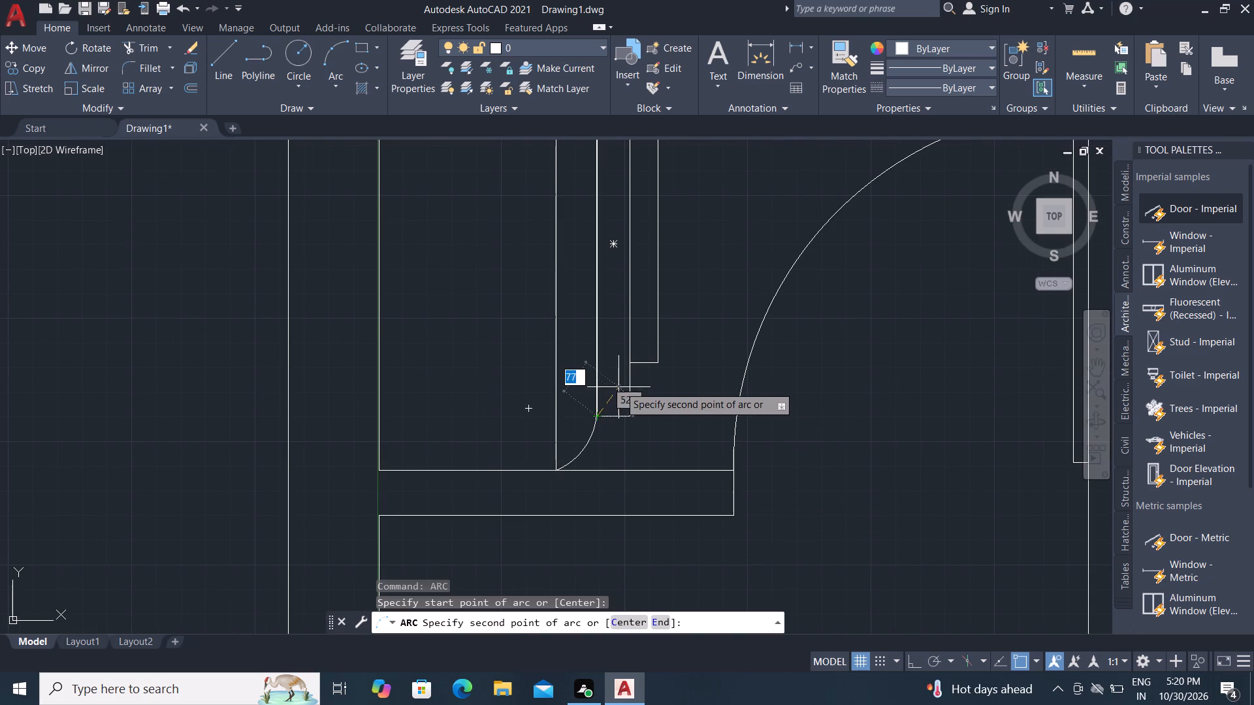
left_click(631, 364)
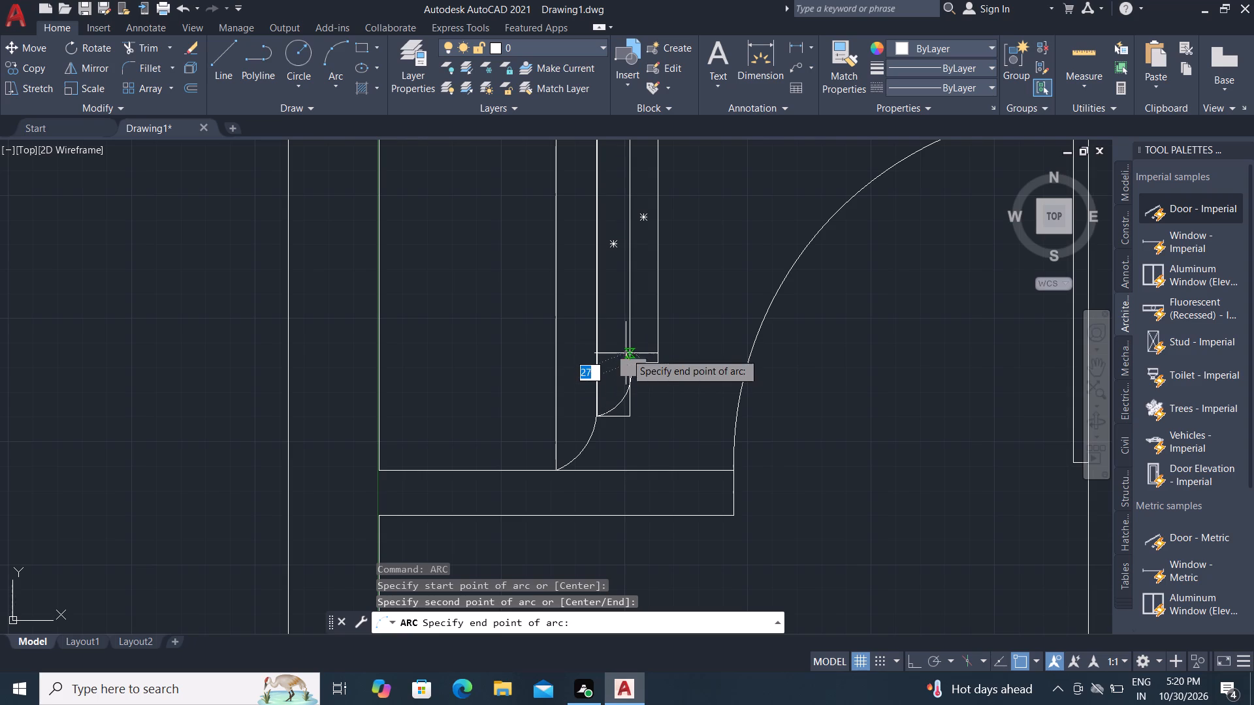
scroll(623, 351, "up", 4)
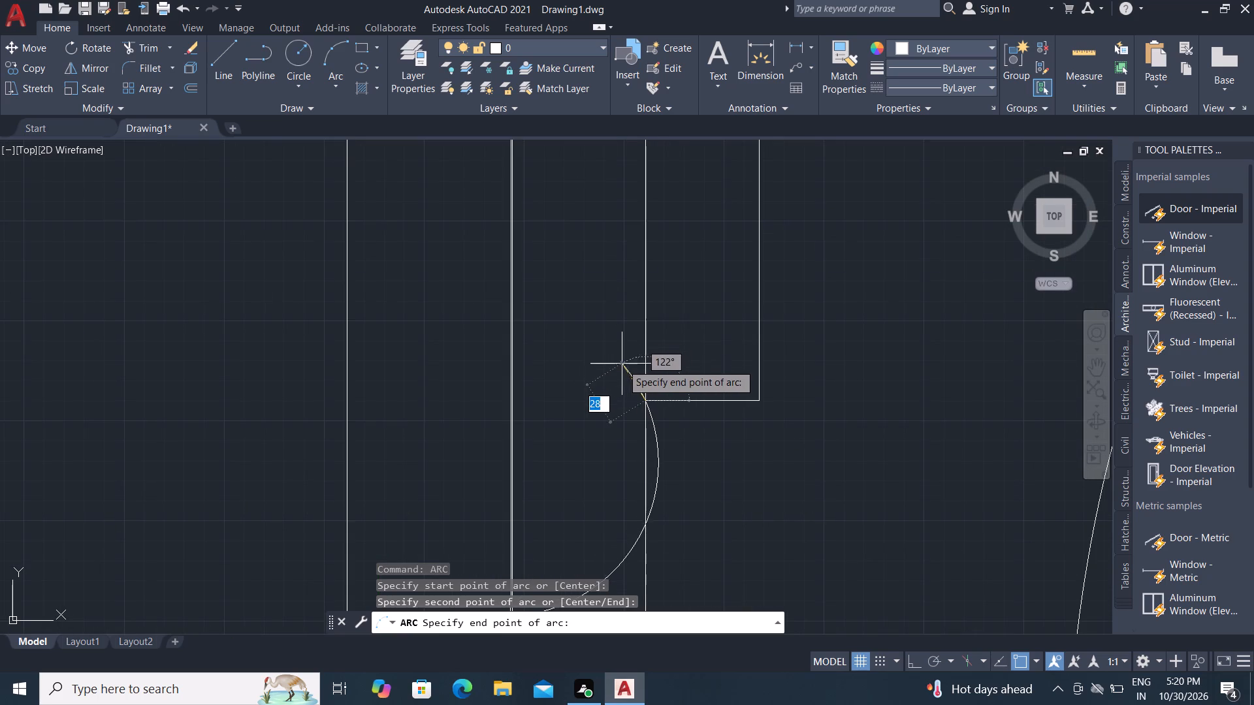
left_click(649, 356)
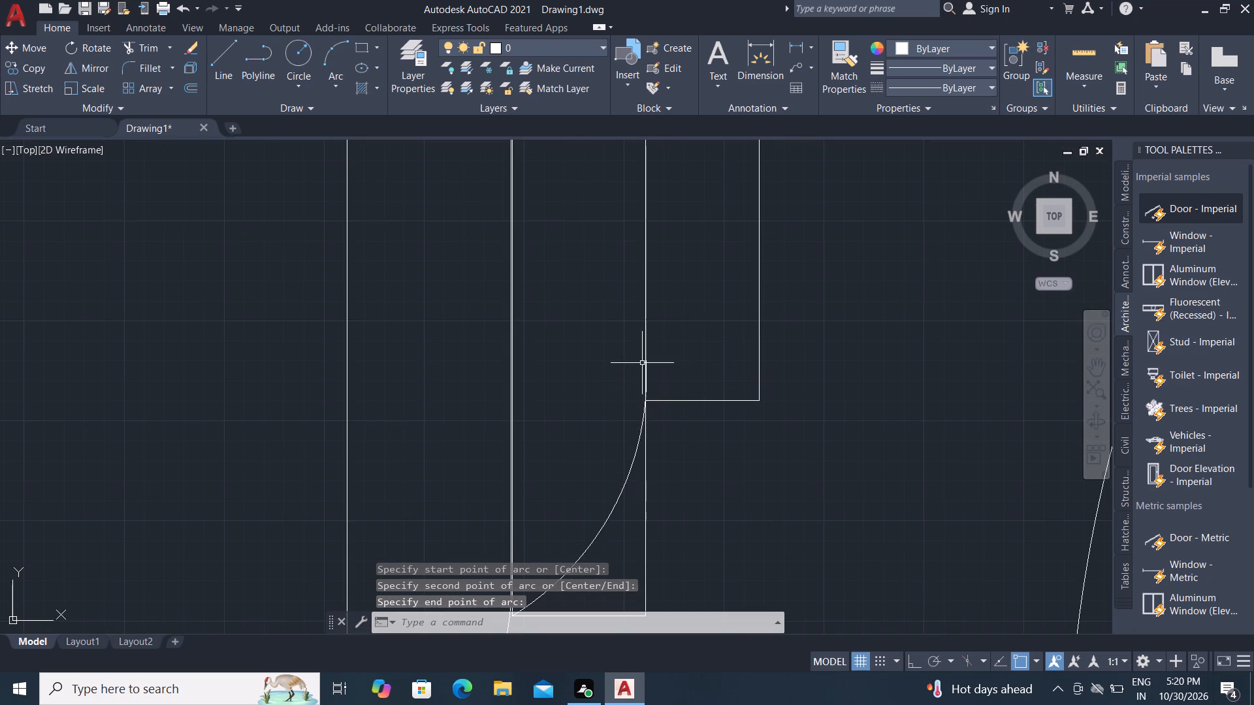
scroll(650, 450, "down", 2)
key("Escape")
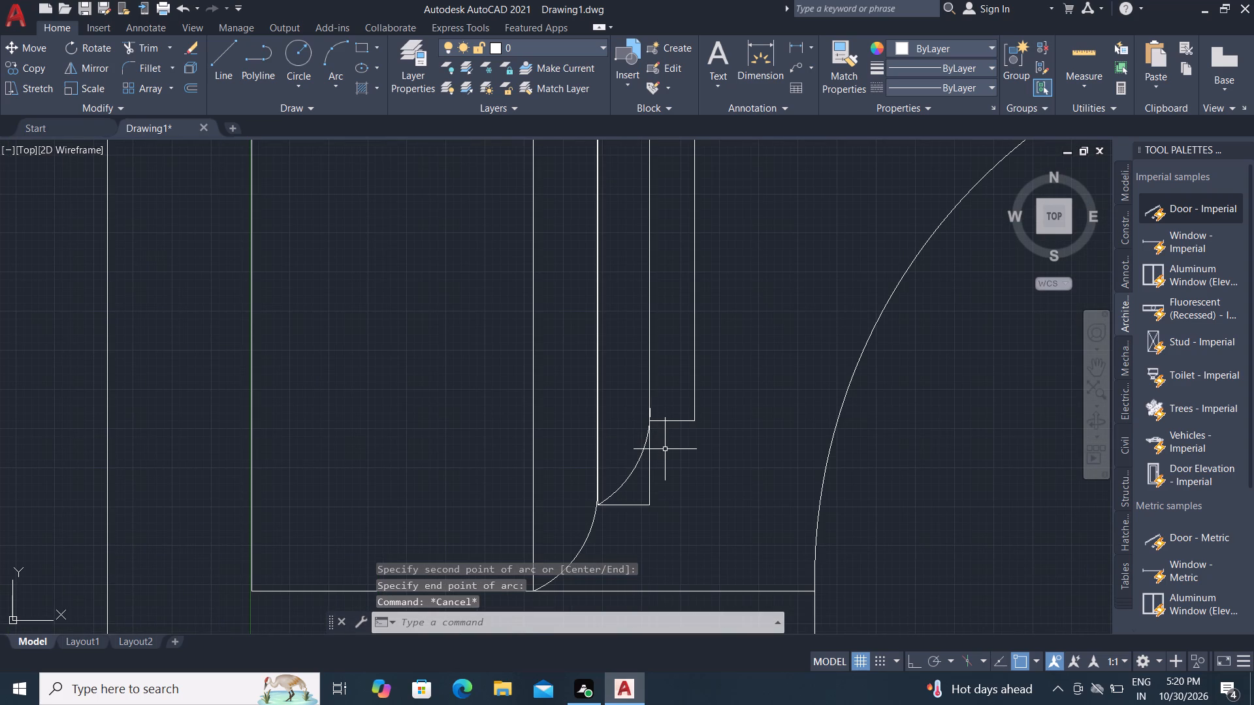
Trim the second strip's square lower corner outside its arc and its left edge overlapping the first strip.
type("TR")
key("space")
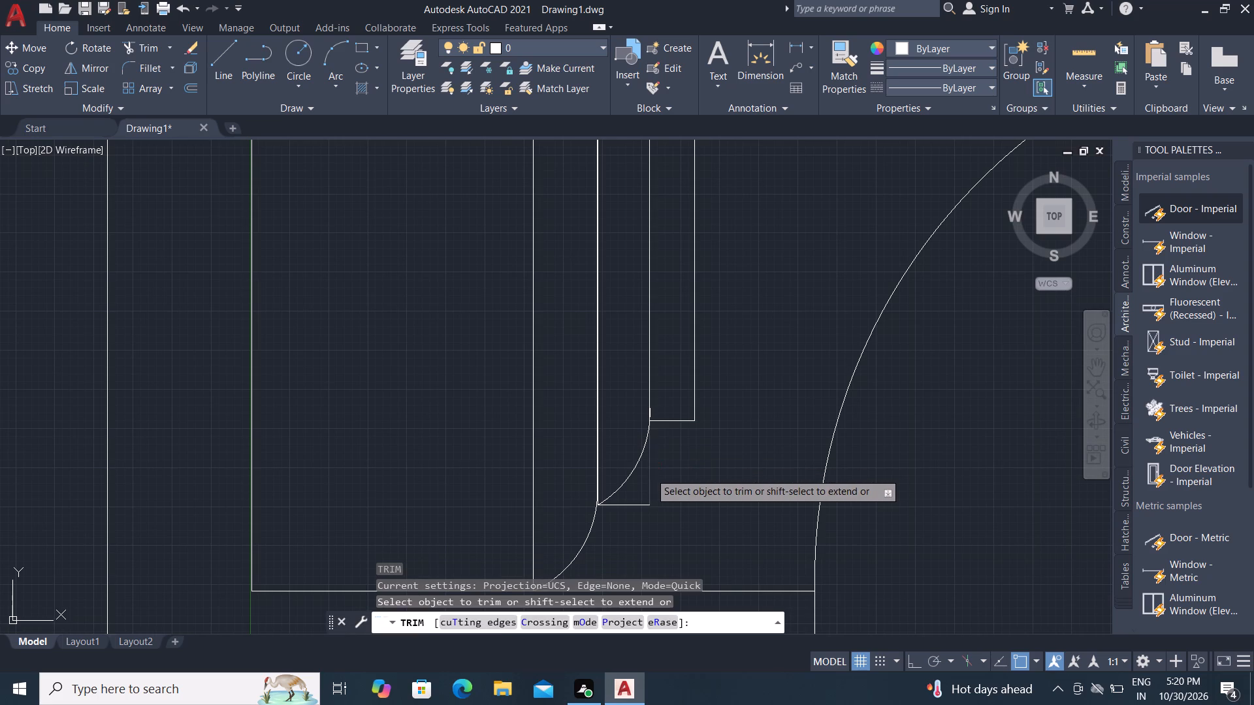
left_click(650, 473)
left_click(625, 505)
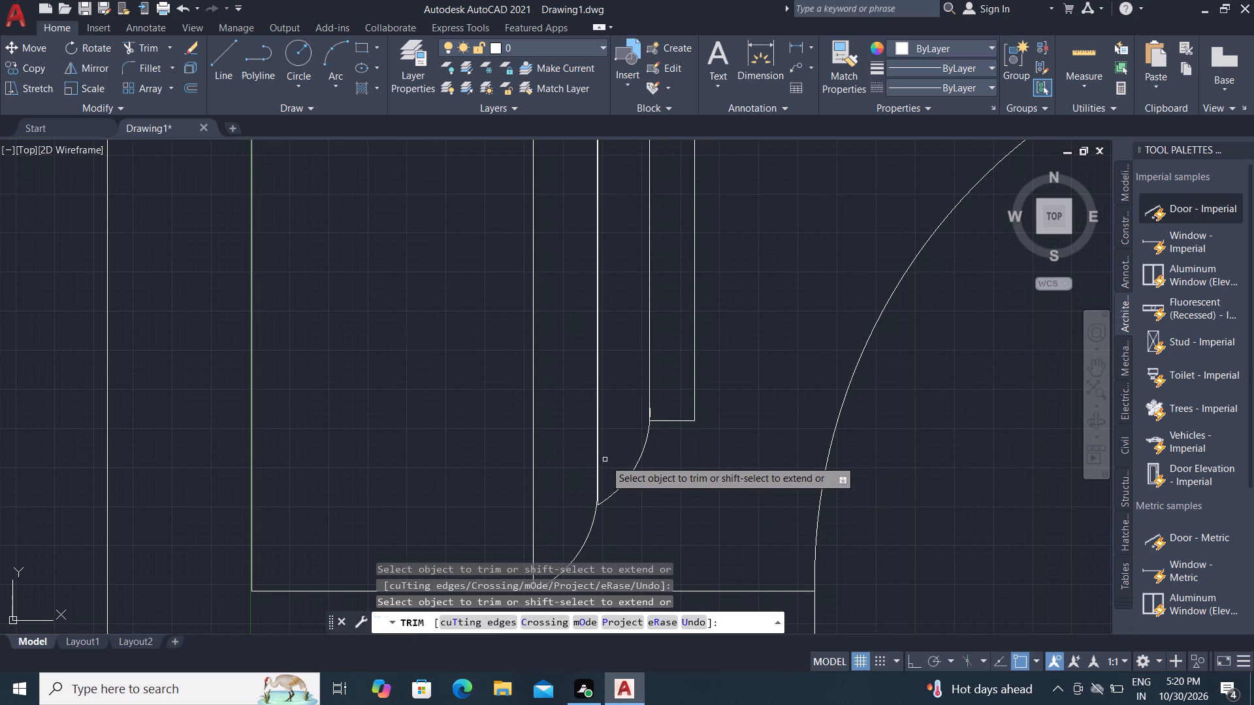
left_click(594, 448)
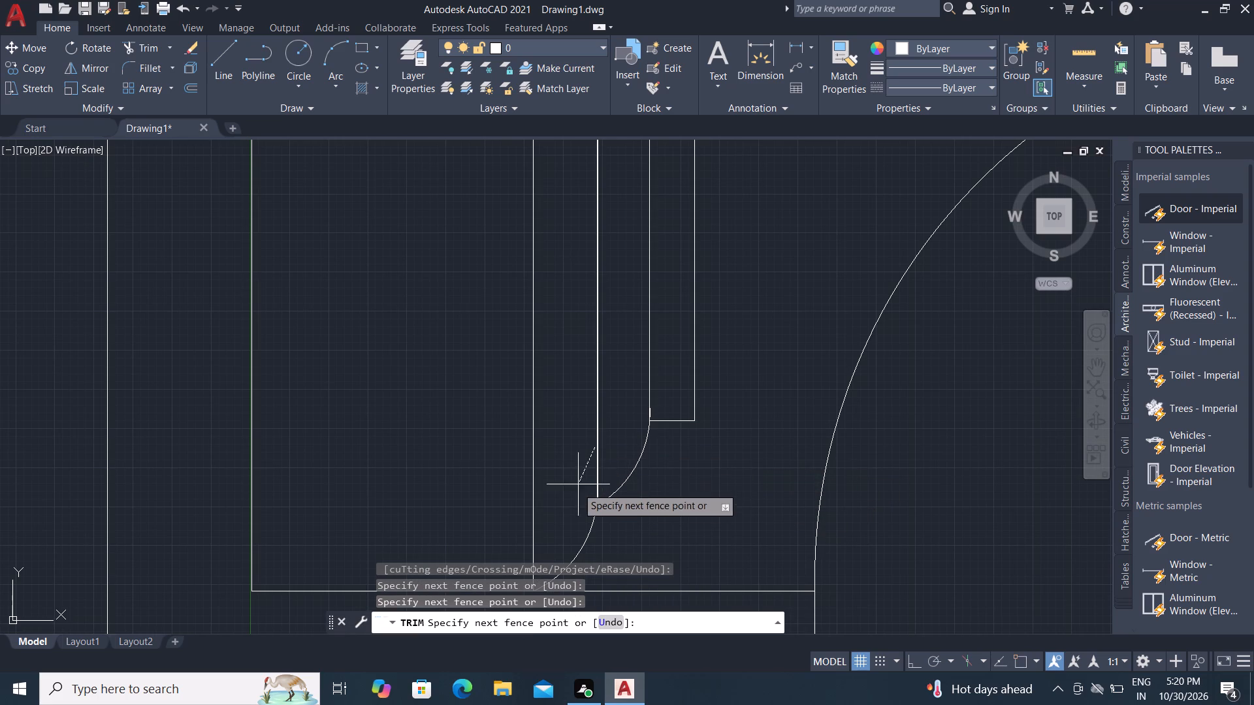
left_click(586, 467)
left_click(596, 466)
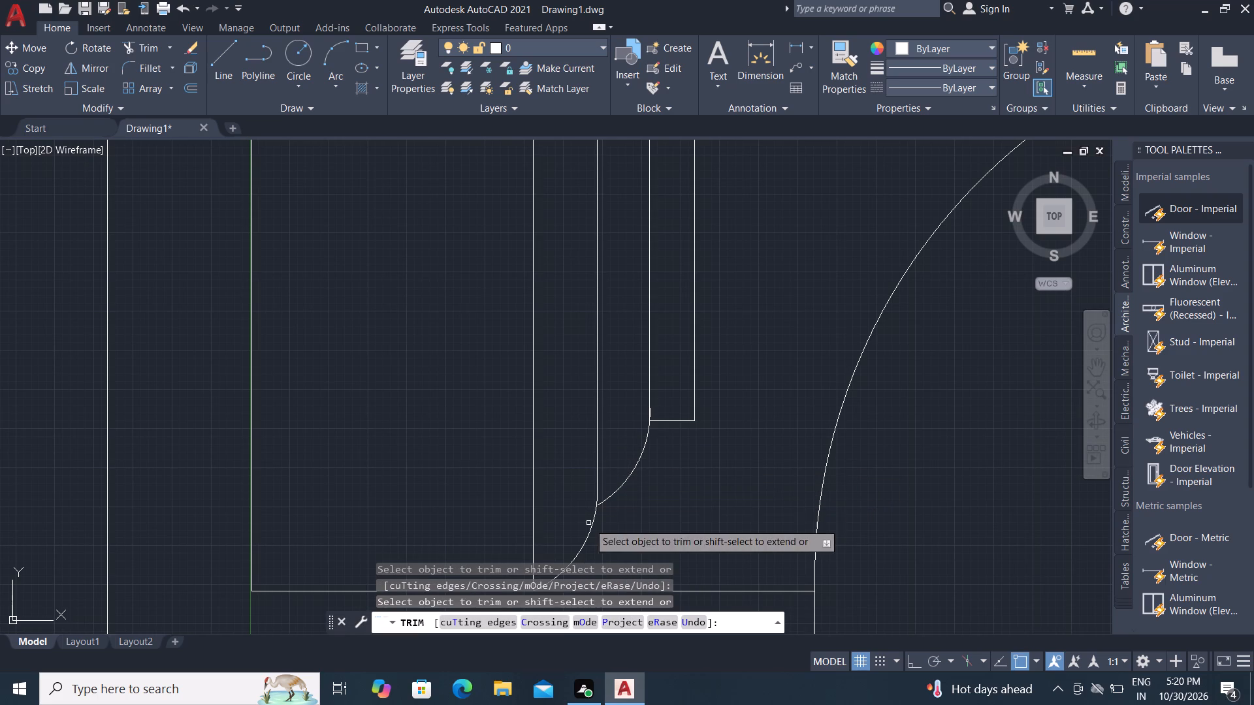
scroll(598, 509, "up", 2)
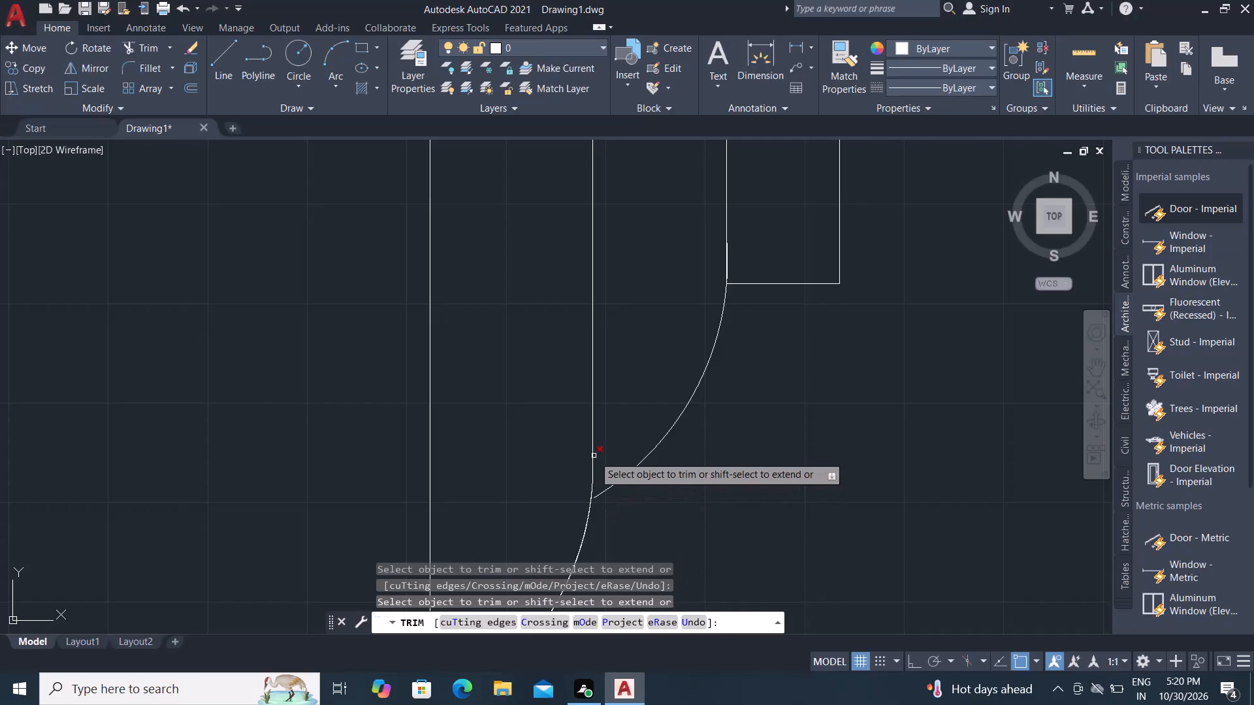
scroll(615, 527, "up", 3)
key("Escape")
key("Escape")
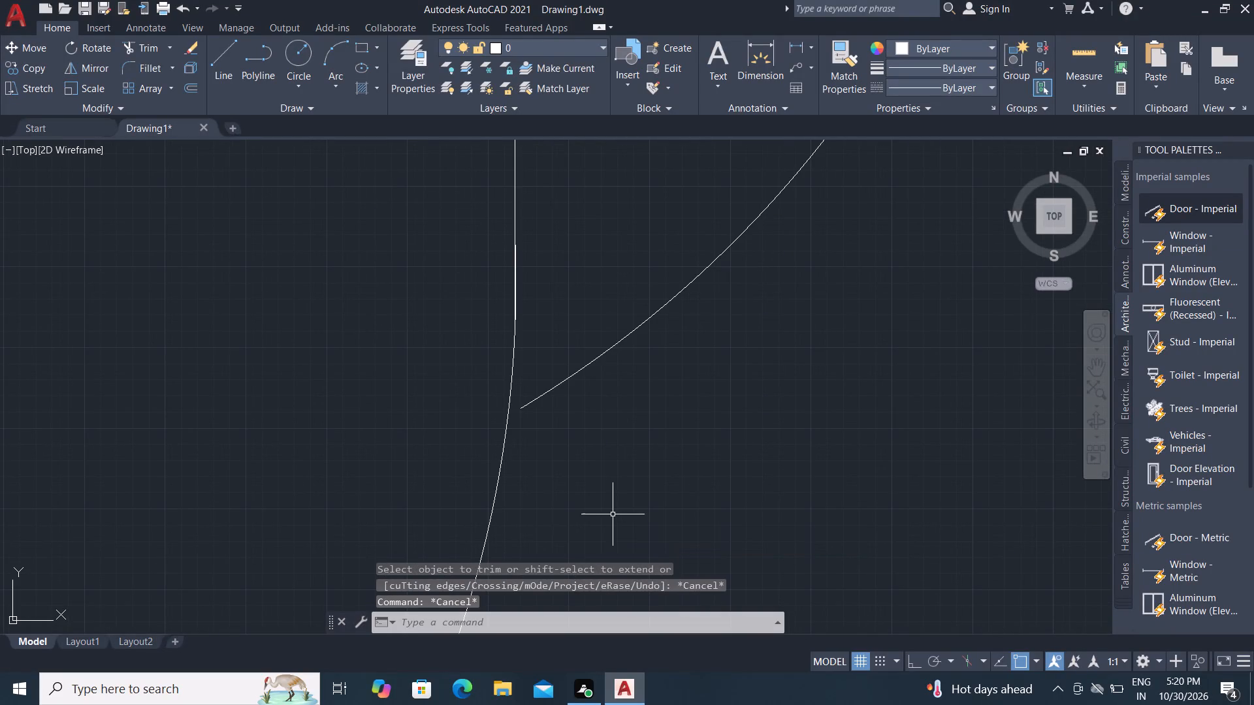
Extend the second strip's arc at its lower end to meet the first strip's arc.
type("EX")
key("space")
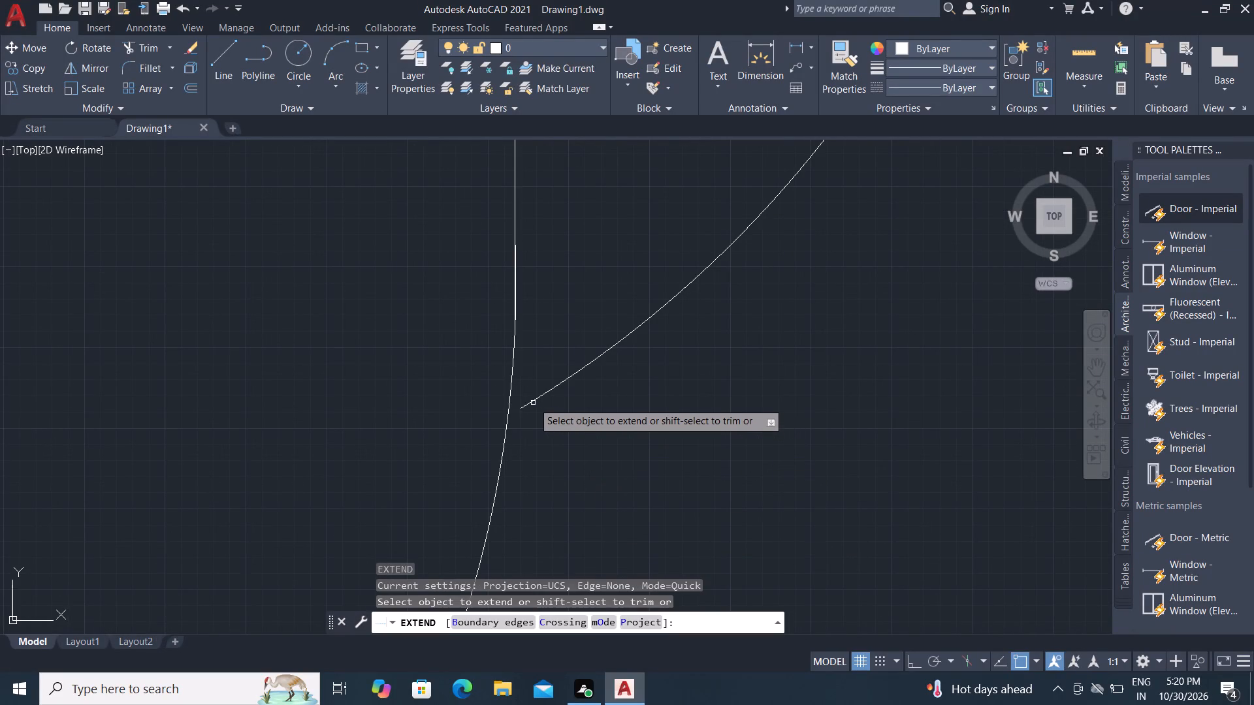
left_click(529, 400)
key("Escape")
scroll(570, 457, "down", 3)
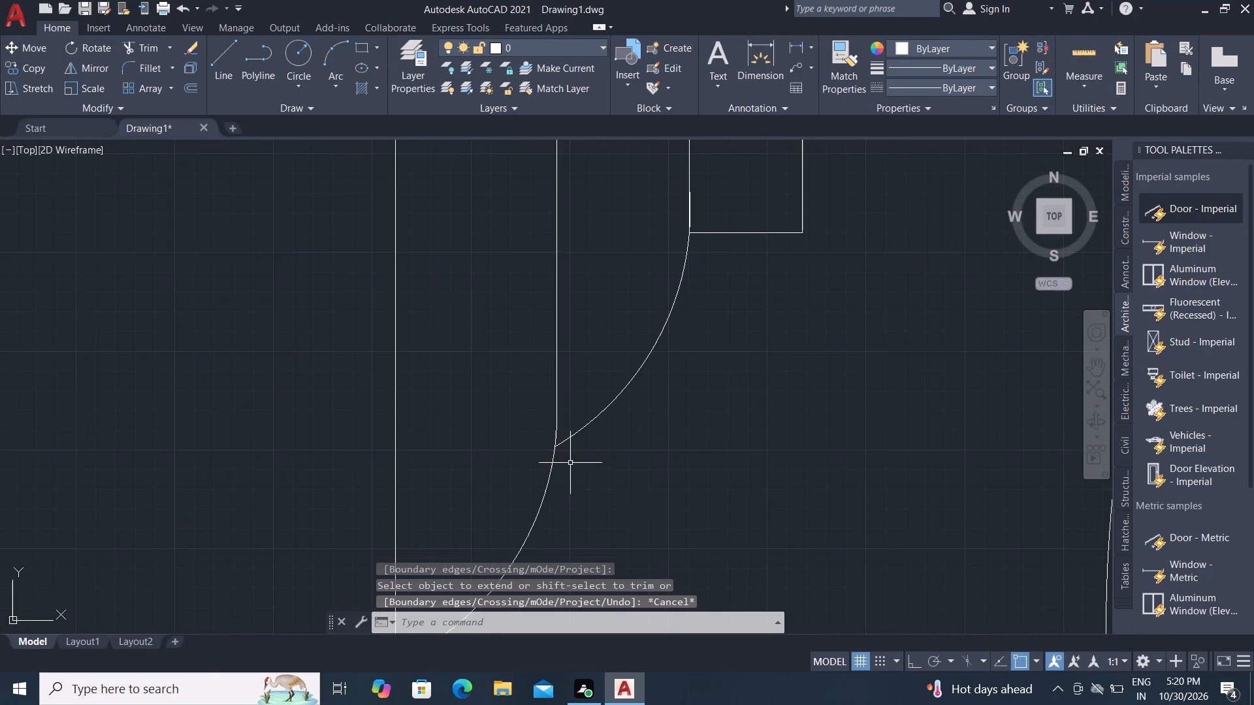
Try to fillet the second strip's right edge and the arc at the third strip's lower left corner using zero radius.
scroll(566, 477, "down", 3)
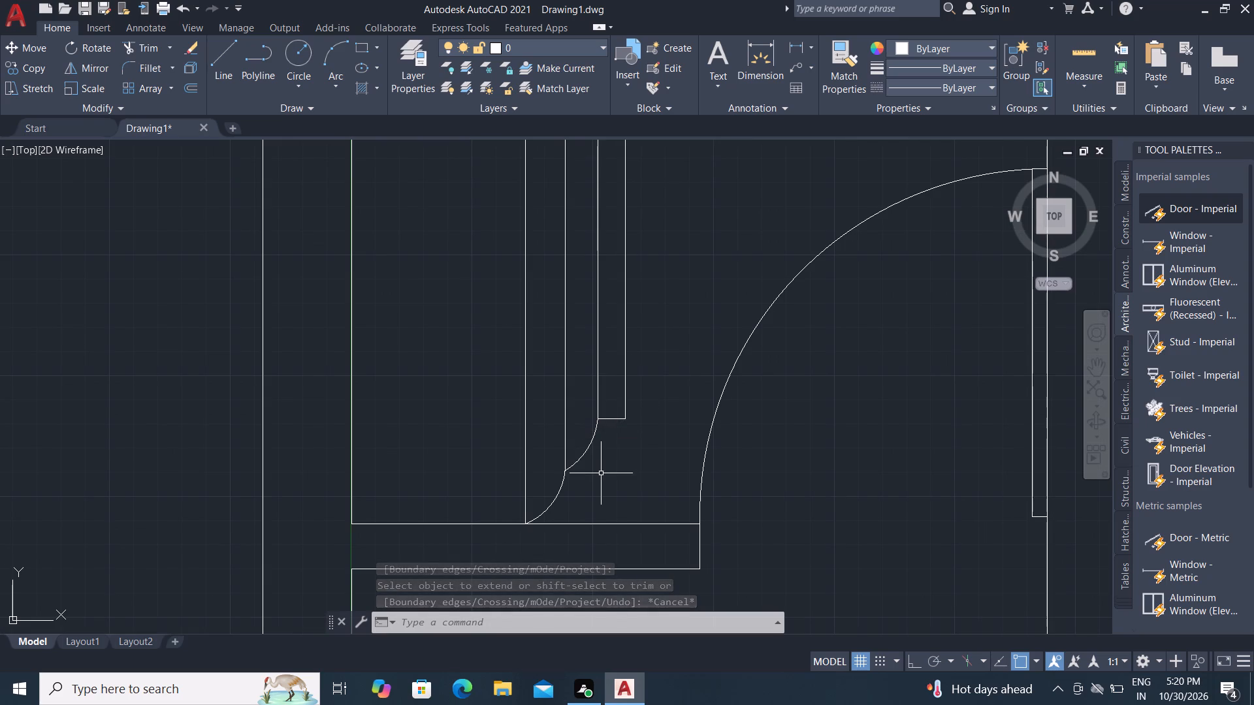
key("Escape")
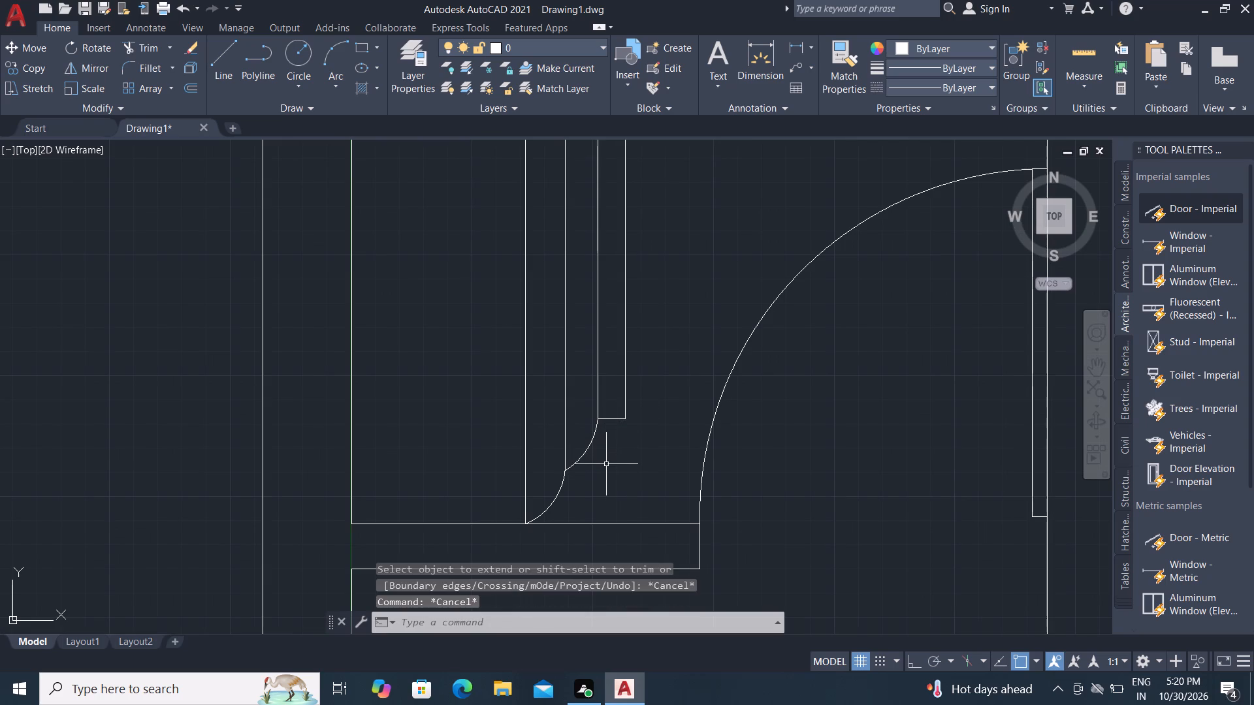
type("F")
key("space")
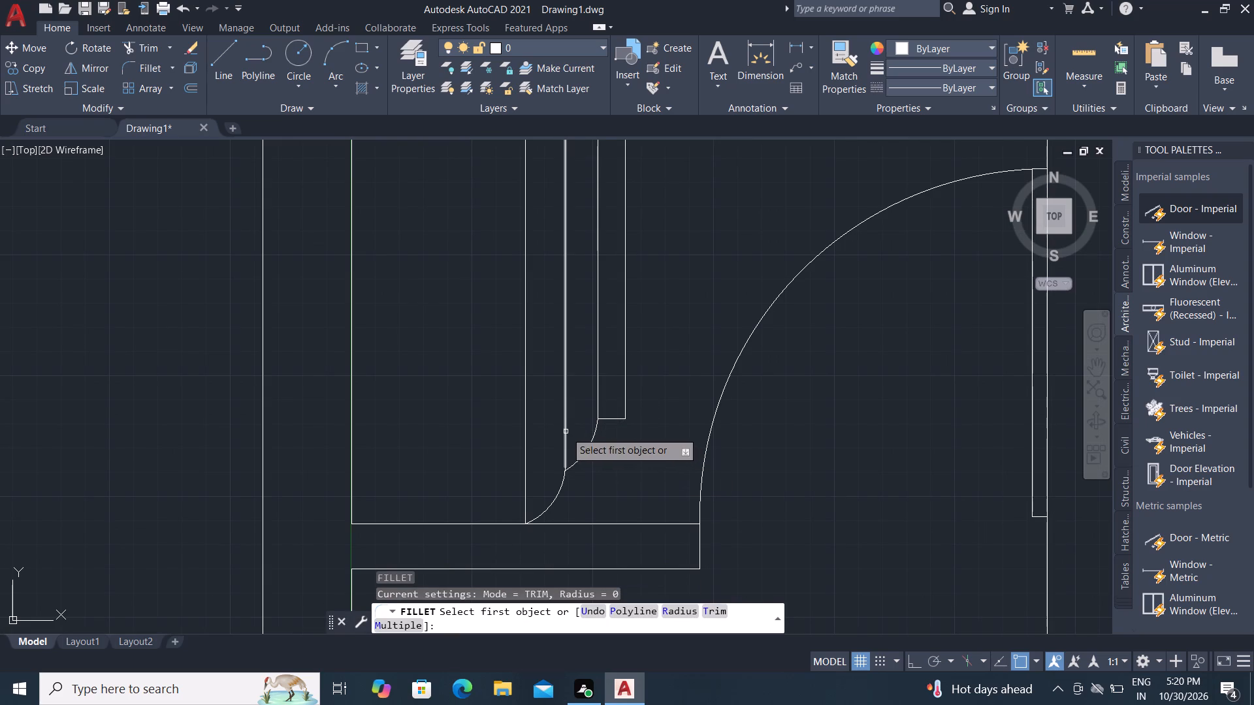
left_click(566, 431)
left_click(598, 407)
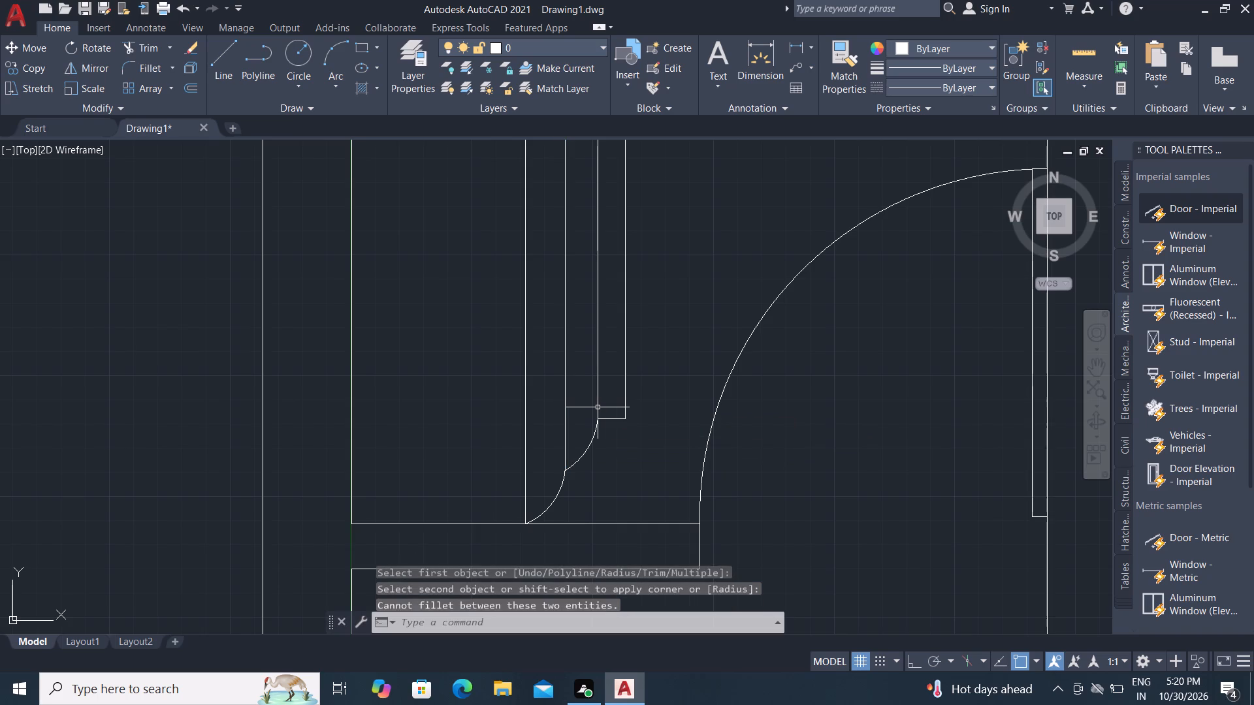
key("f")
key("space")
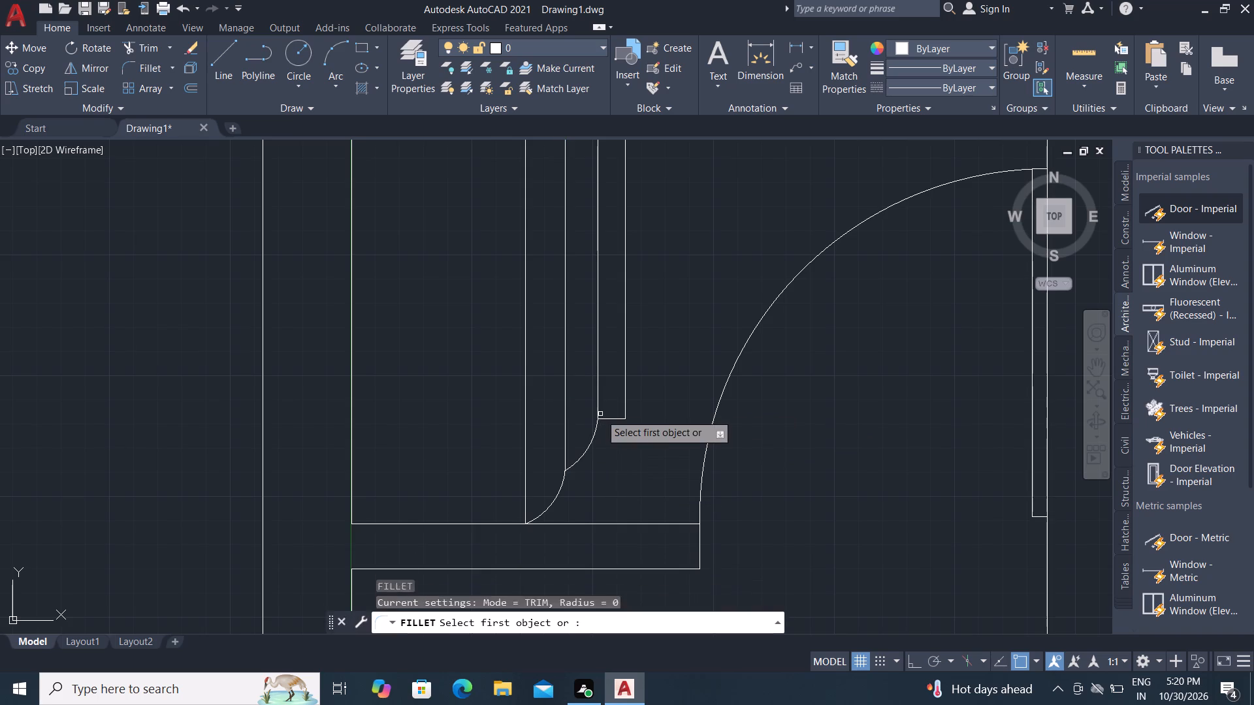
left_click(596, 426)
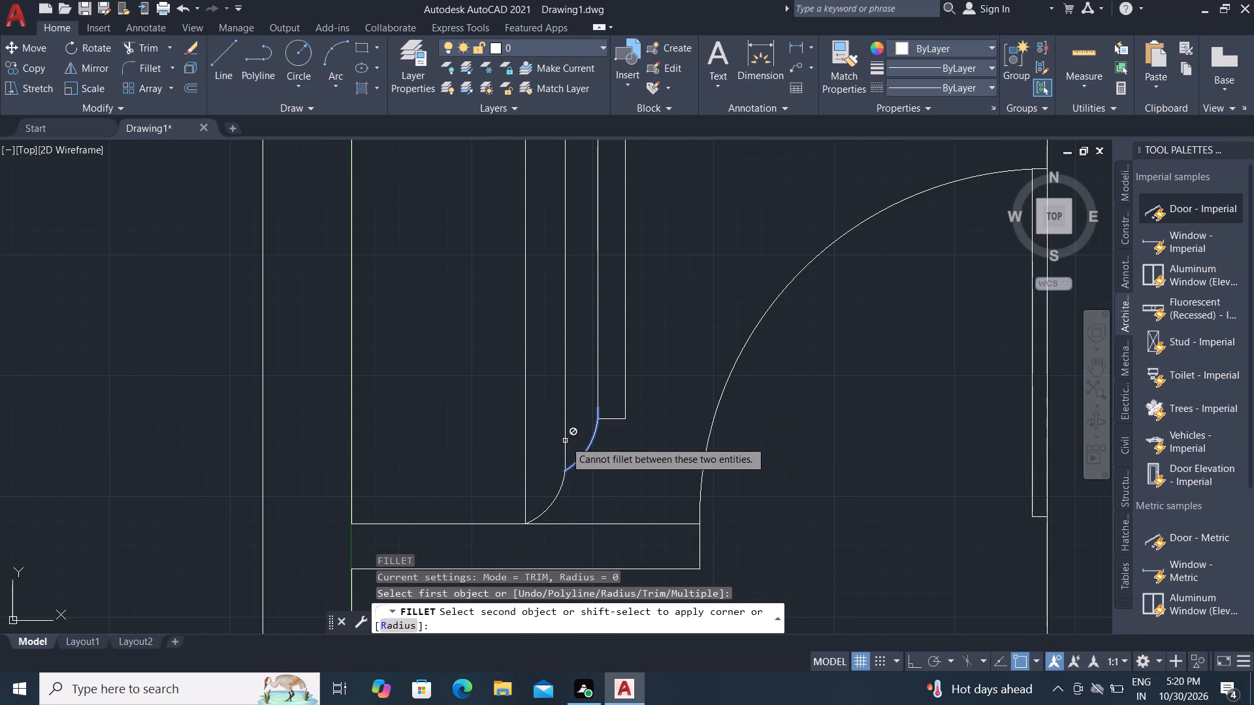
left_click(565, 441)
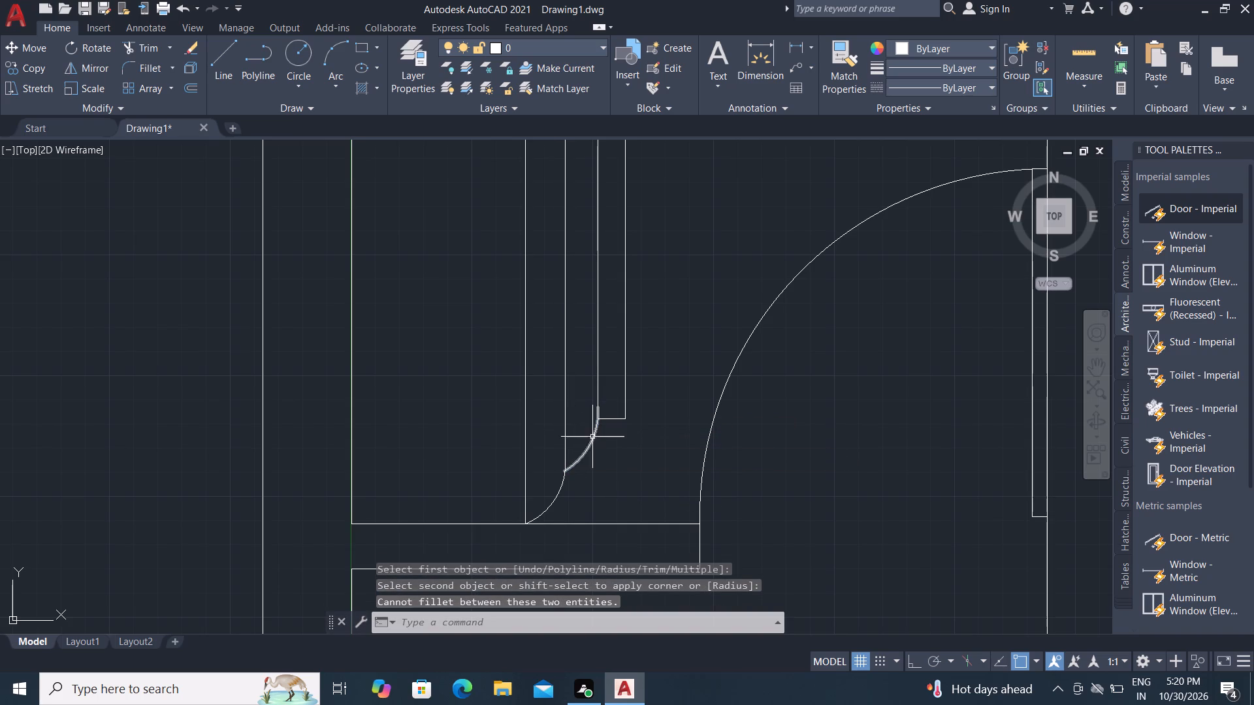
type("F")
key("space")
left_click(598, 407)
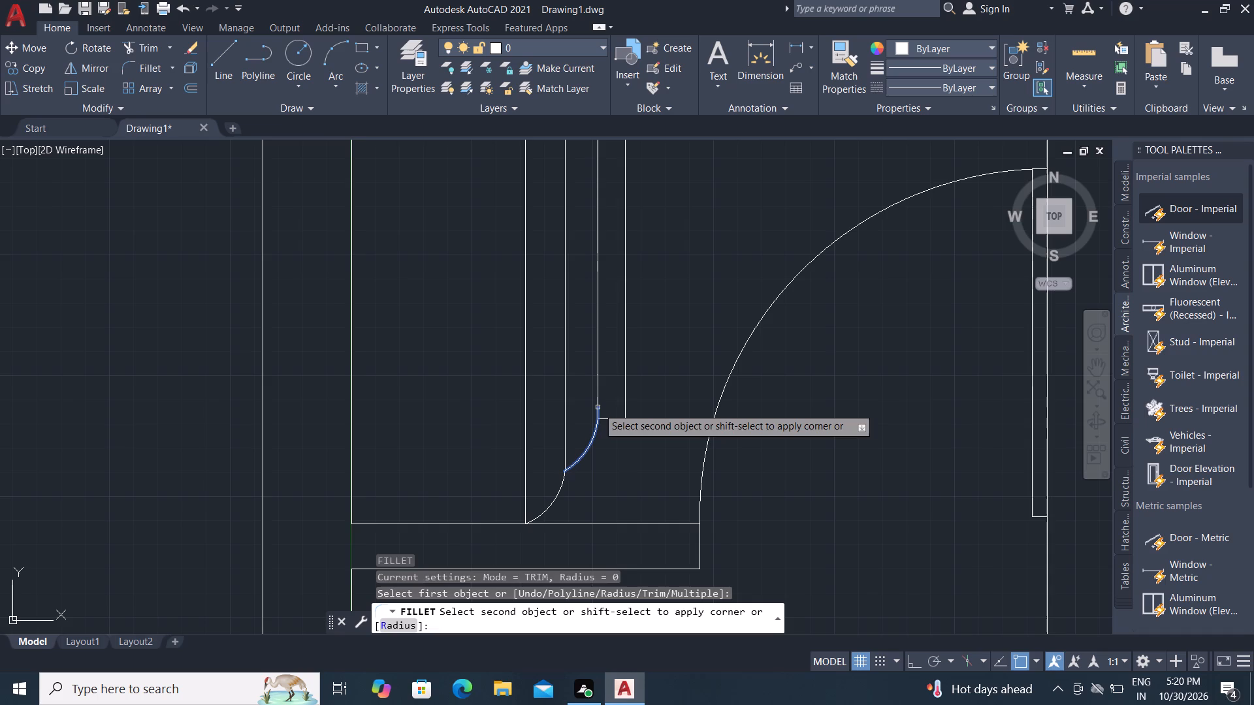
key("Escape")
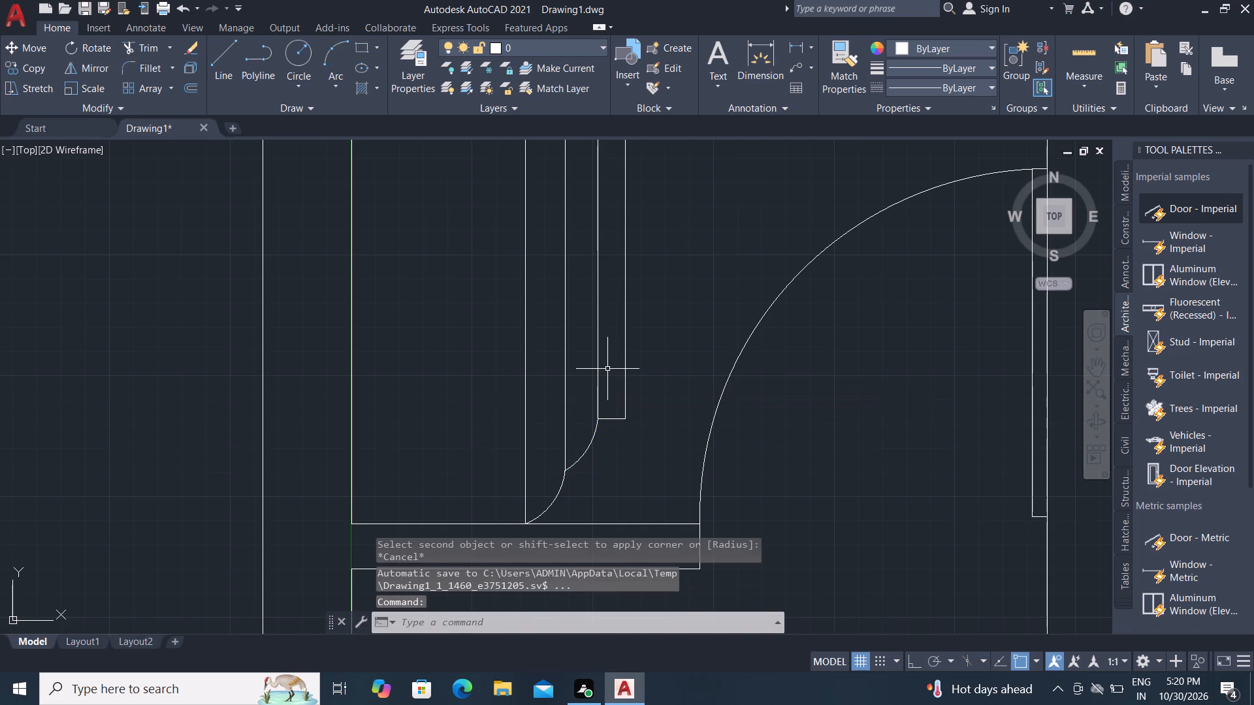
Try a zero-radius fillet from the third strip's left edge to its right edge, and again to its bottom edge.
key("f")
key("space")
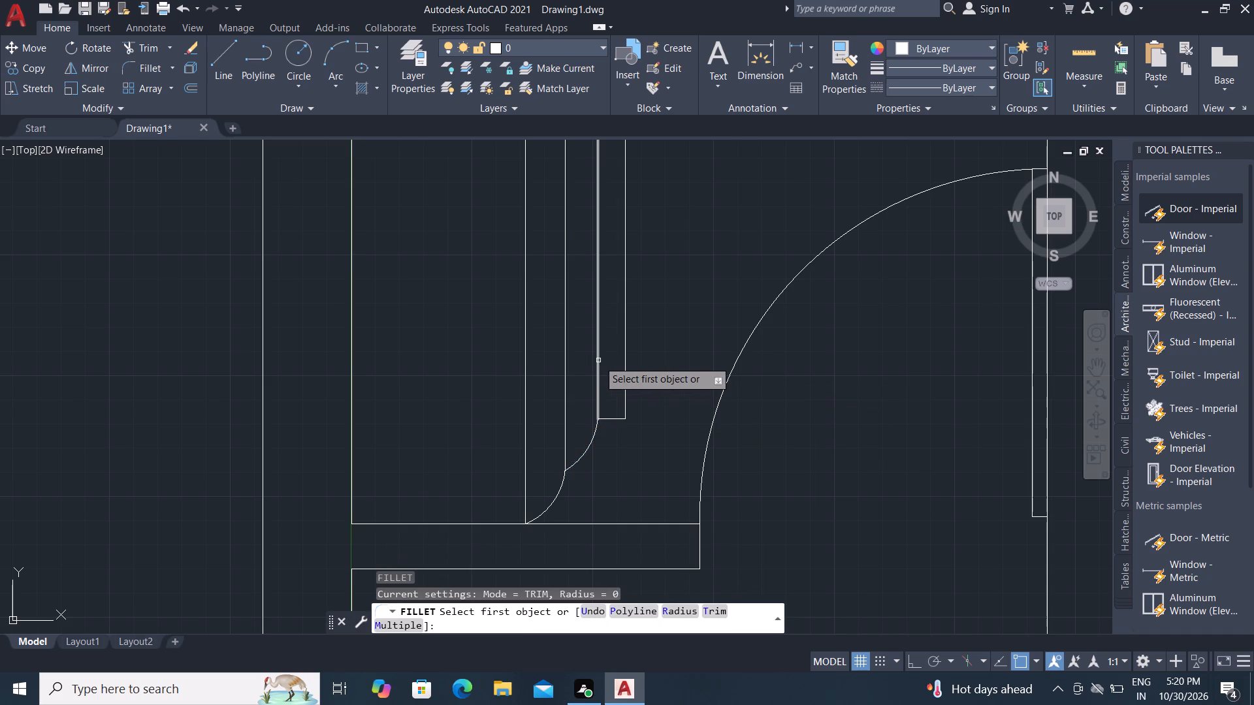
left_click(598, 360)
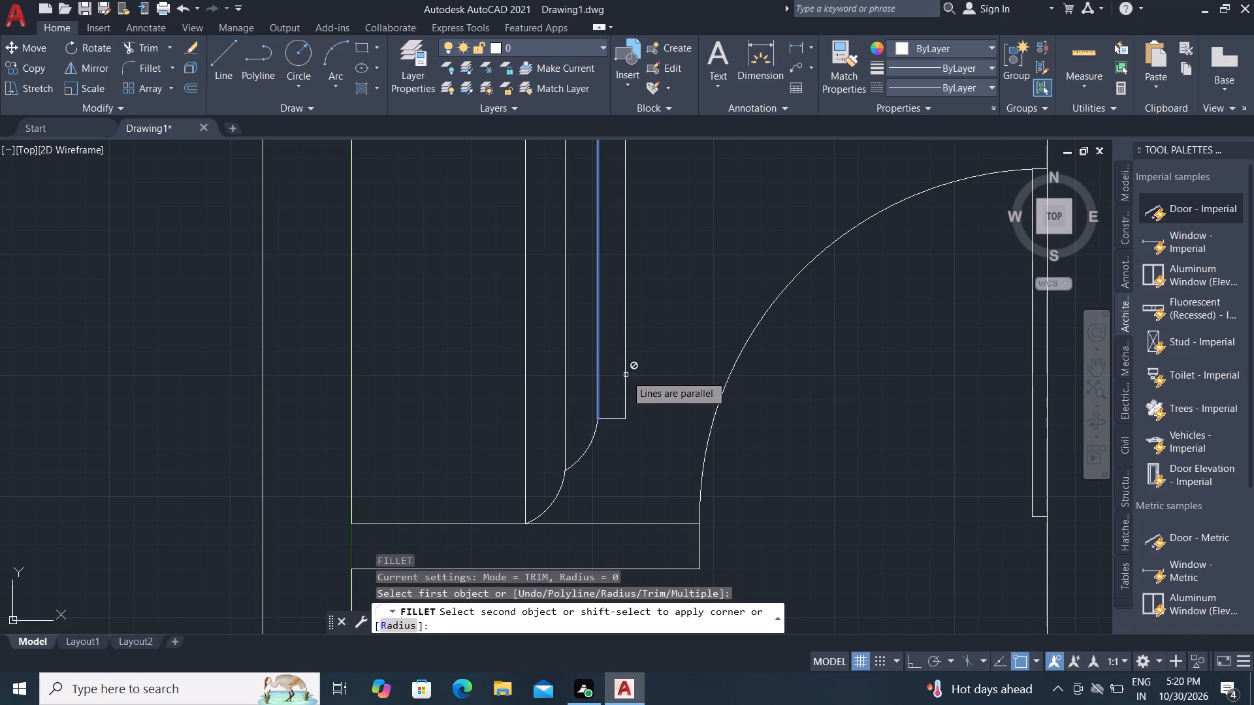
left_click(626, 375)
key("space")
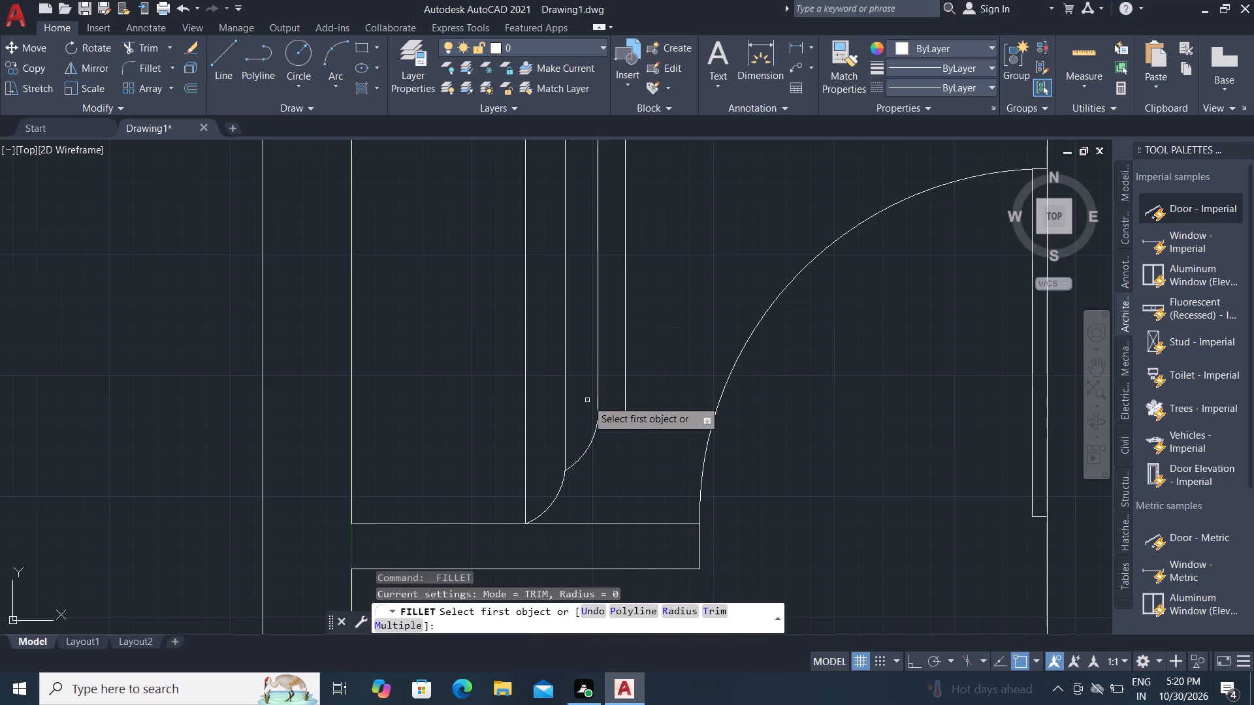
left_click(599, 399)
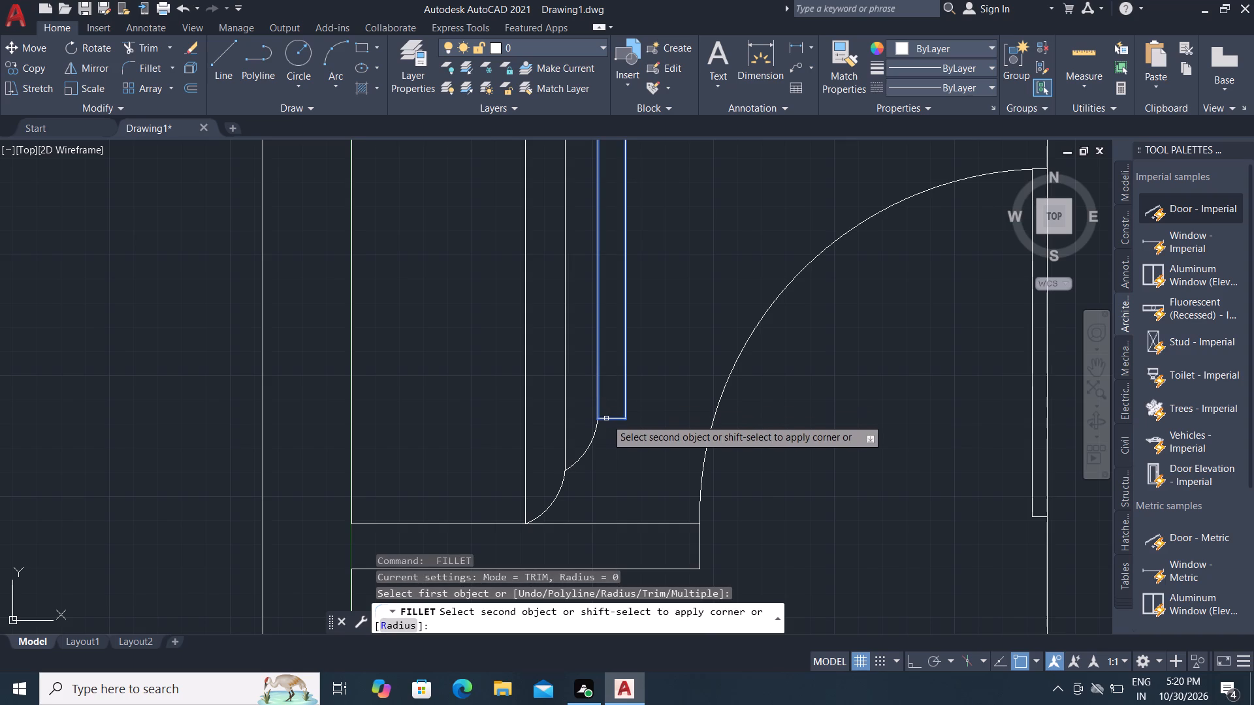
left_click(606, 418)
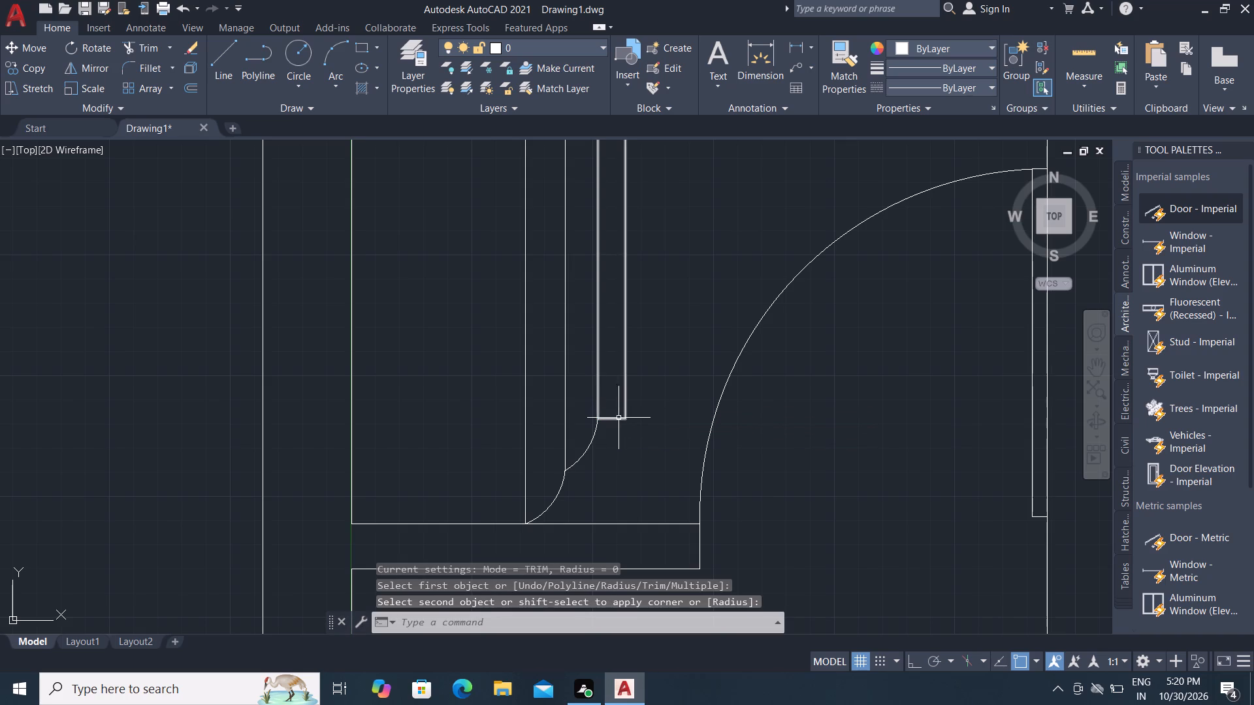
Break the third strip's outline at its lower left and lower right corners.
type("BRE")
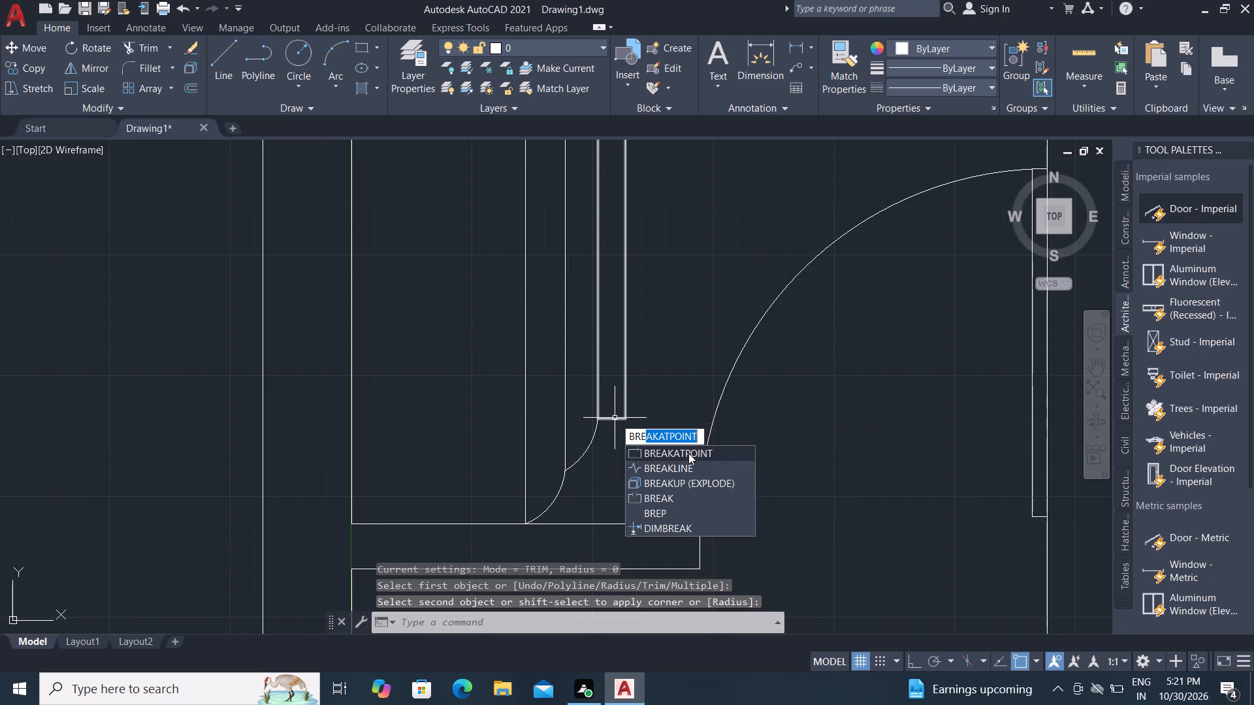
left_click(687, 450)
scroll(584, 437, "up", 3)
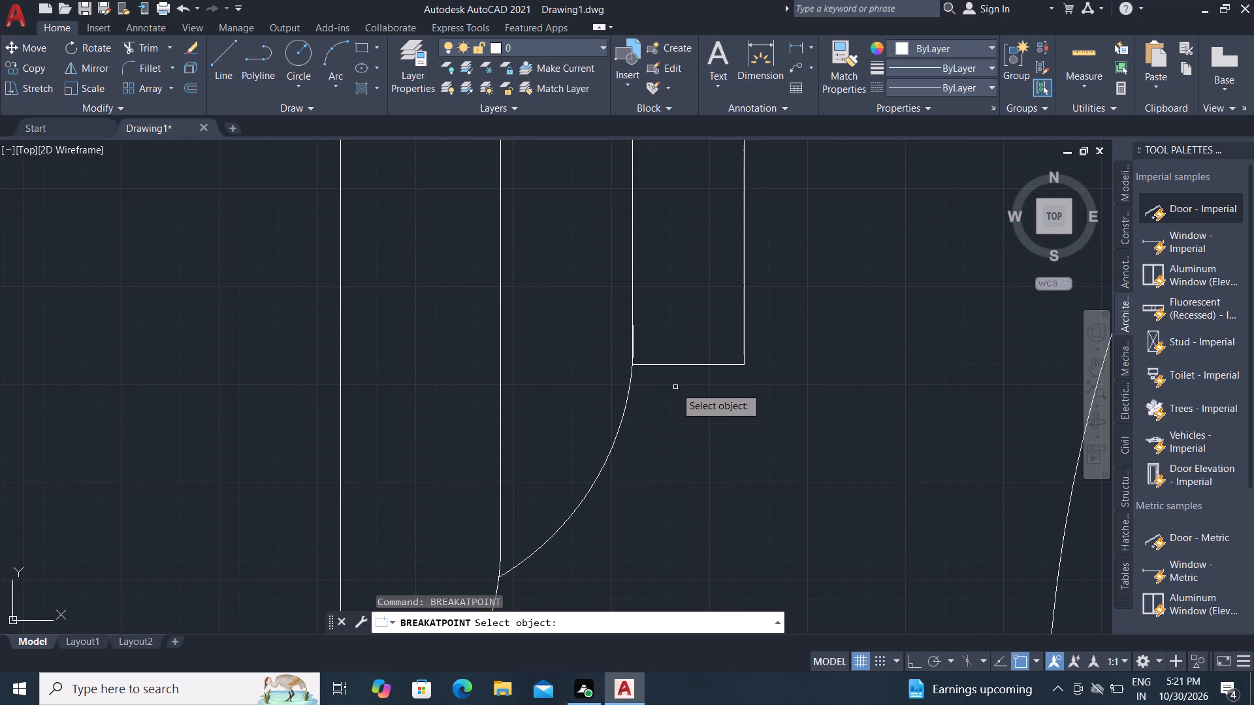
left_click(684, 364)
left_click(630, 364)
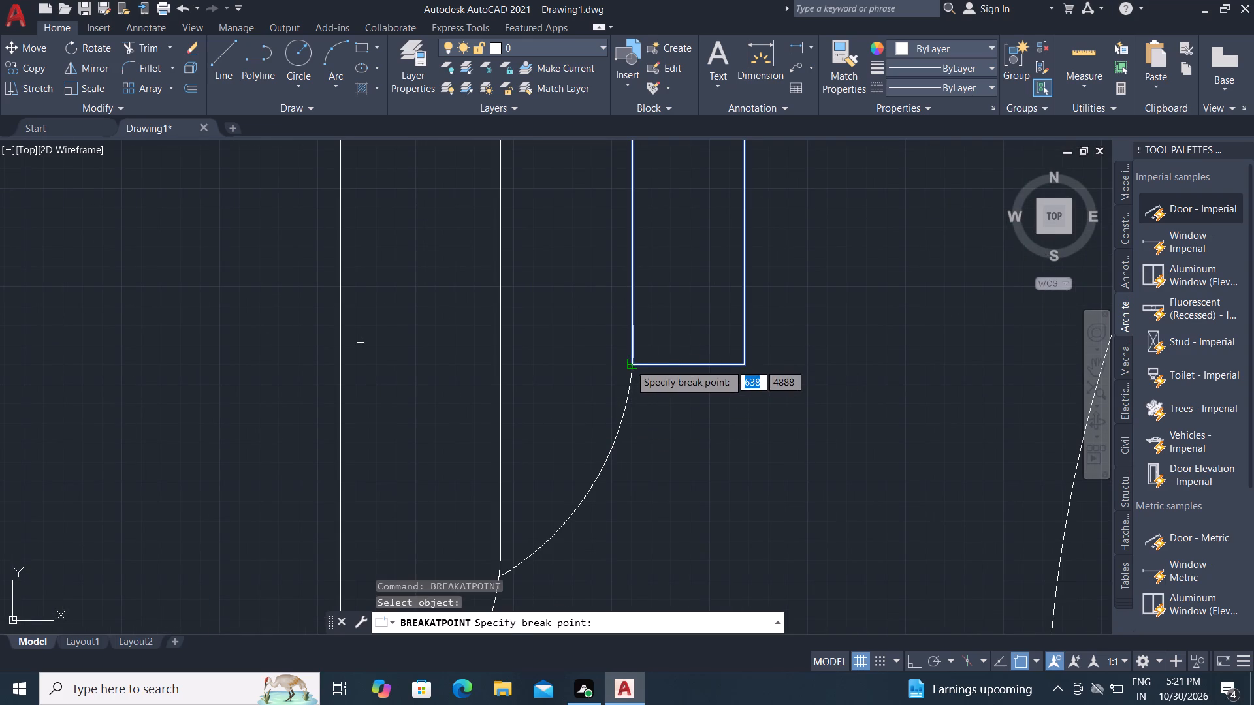
key("space")
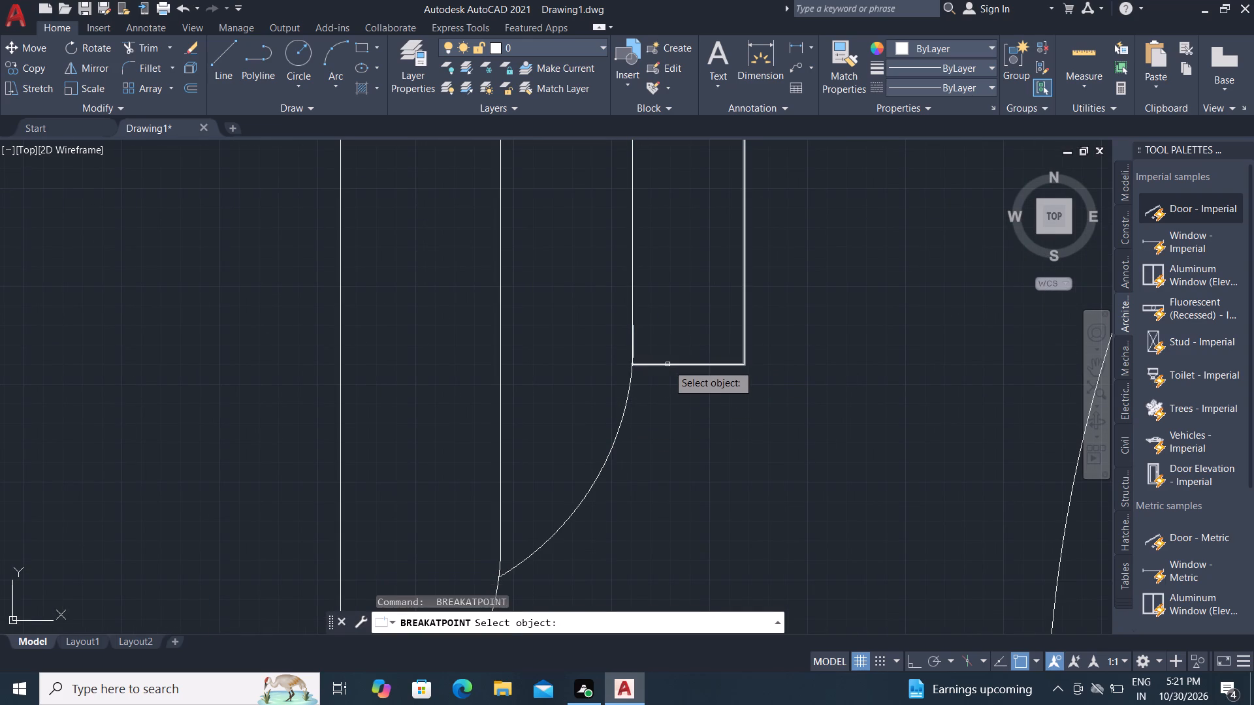
left_click(667, 364)
left_click(745, 363)
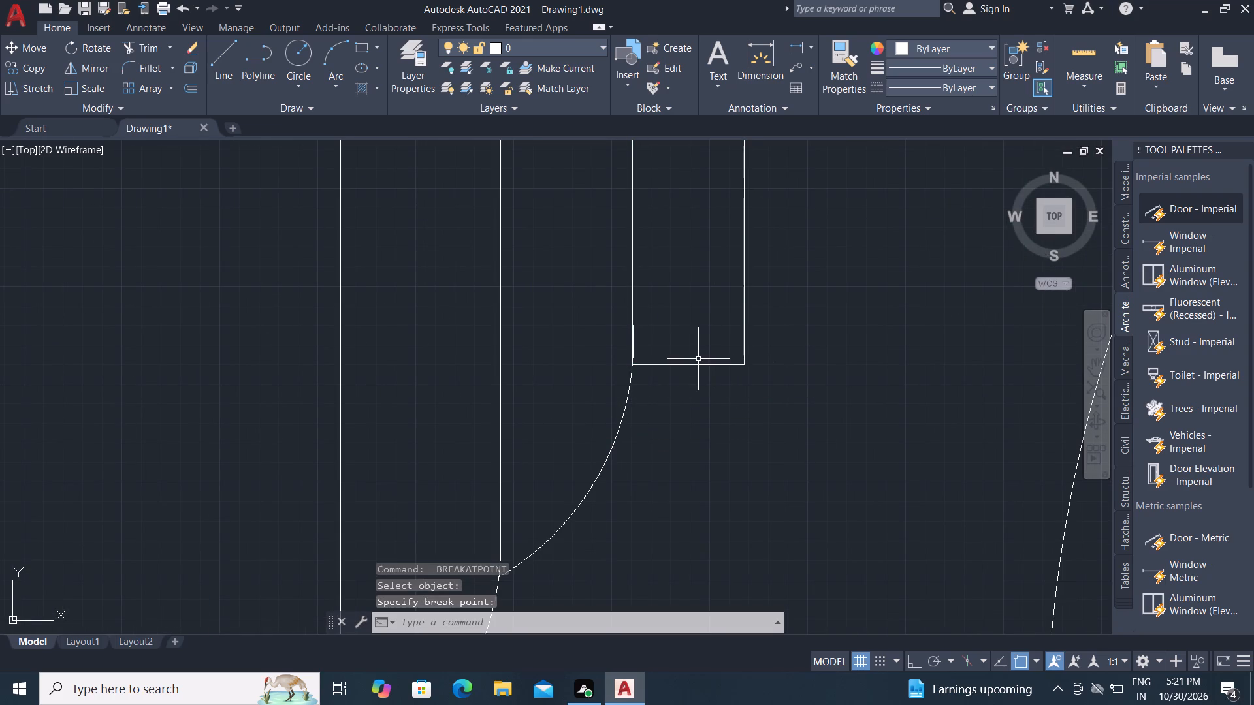
Fillet the third strip's left edge with its bottom edge at zero radius.
key("f")
key("space")
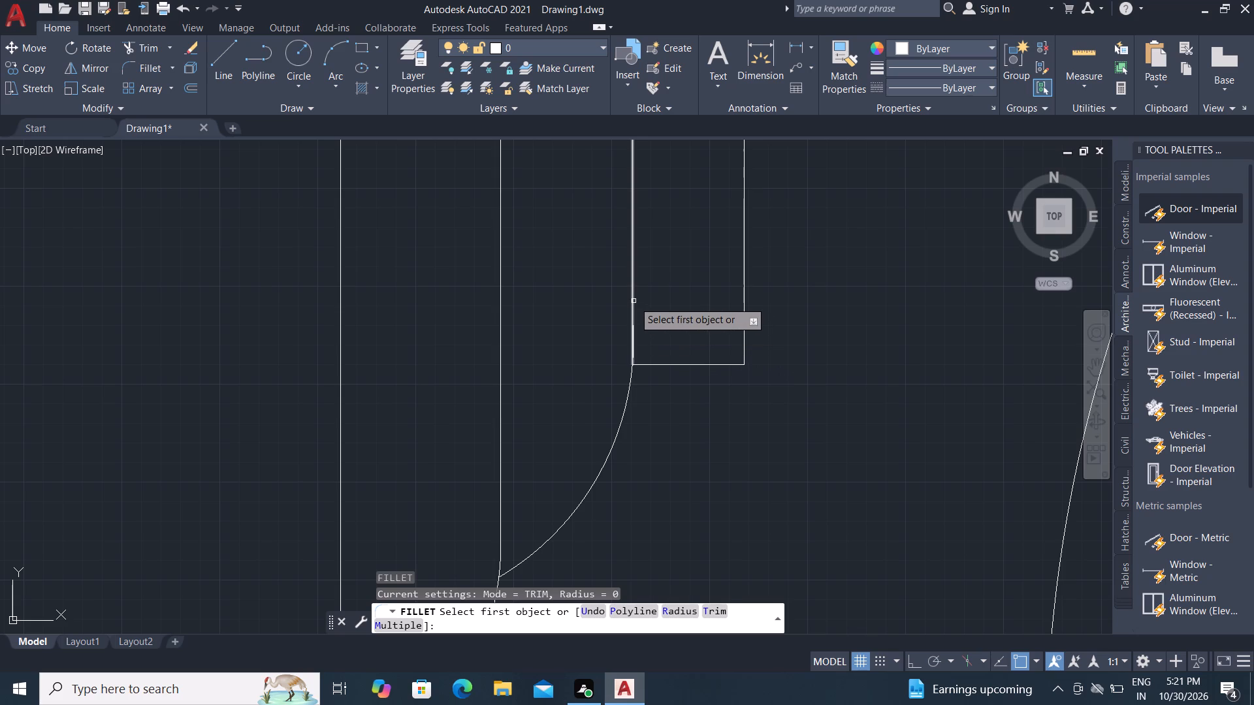
left_click(634, 301)
left_click(676, 364)
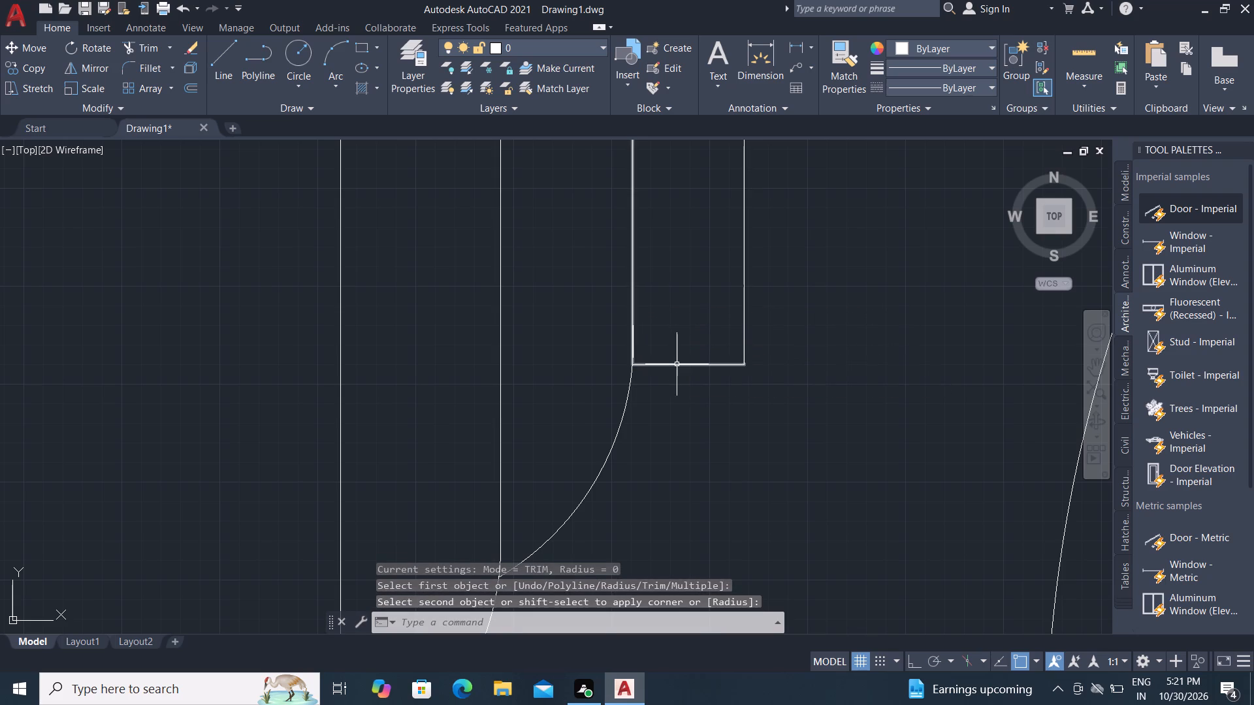
key("Escape")
key("Escape")
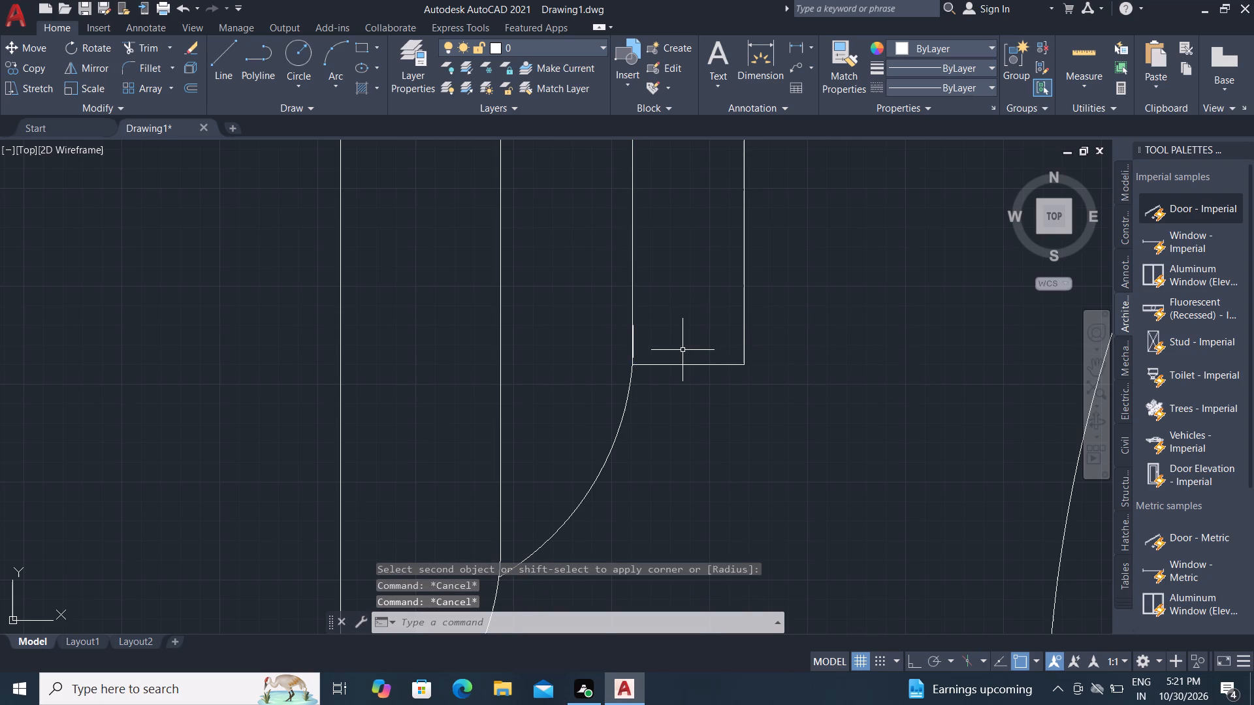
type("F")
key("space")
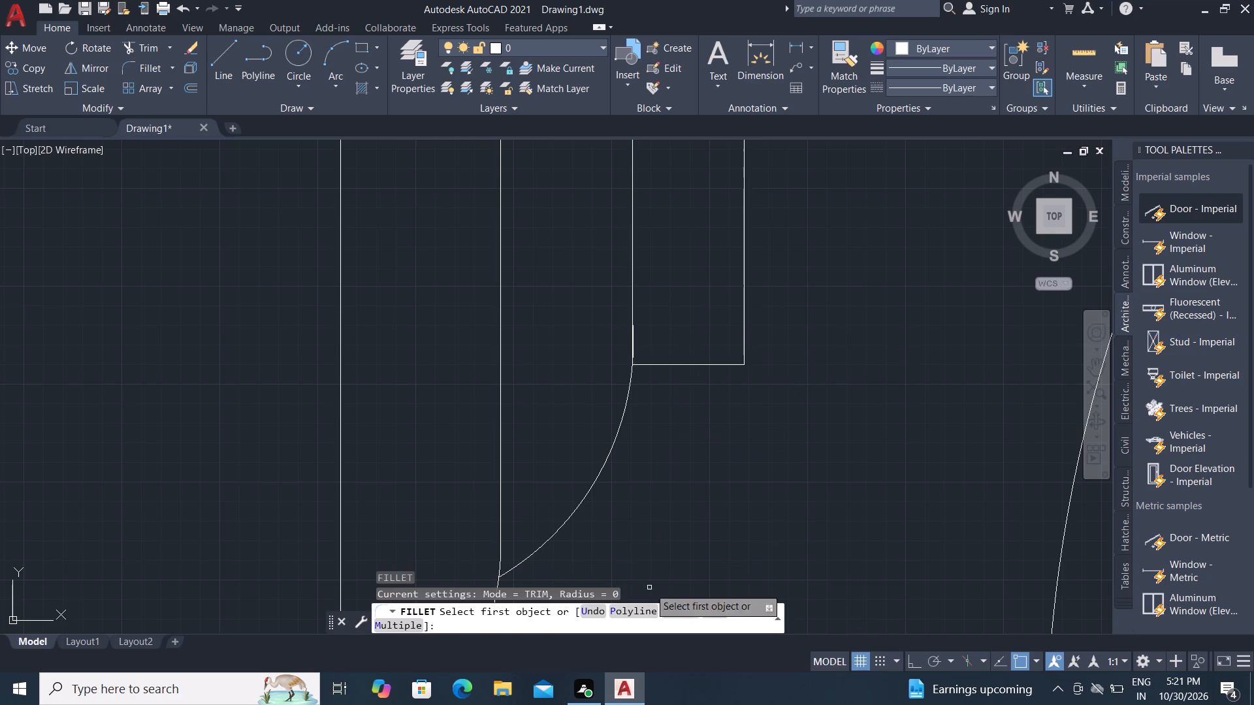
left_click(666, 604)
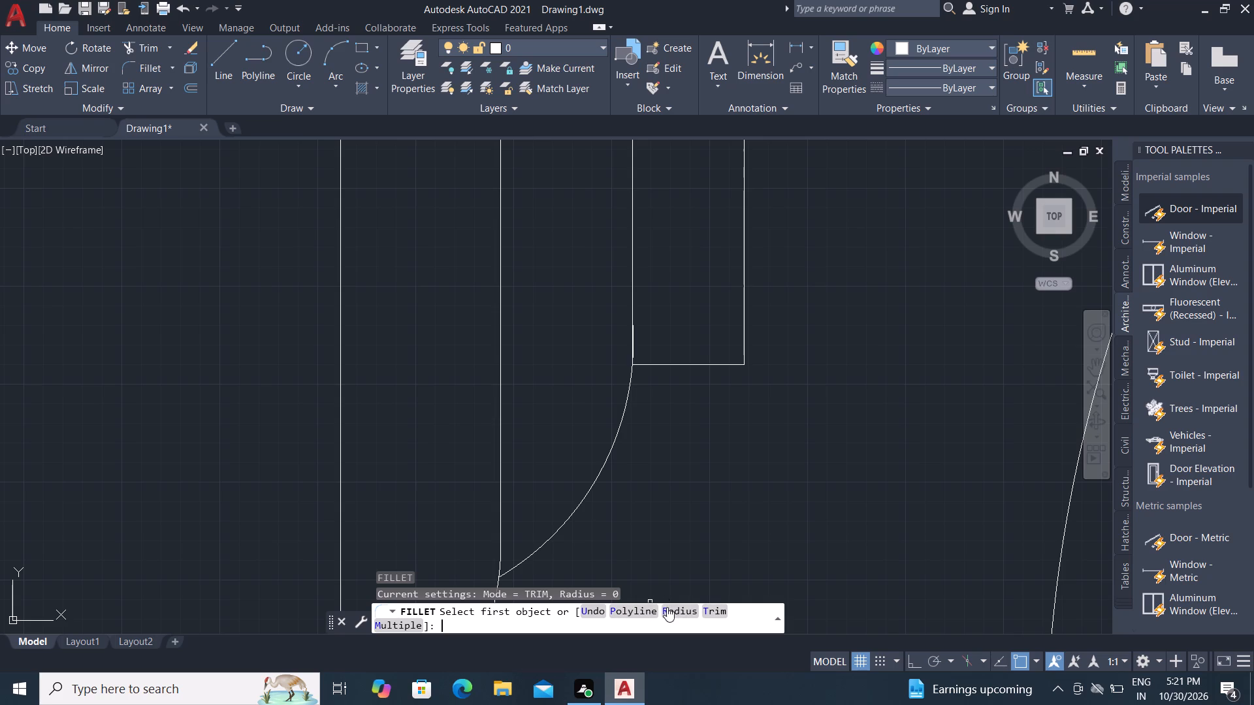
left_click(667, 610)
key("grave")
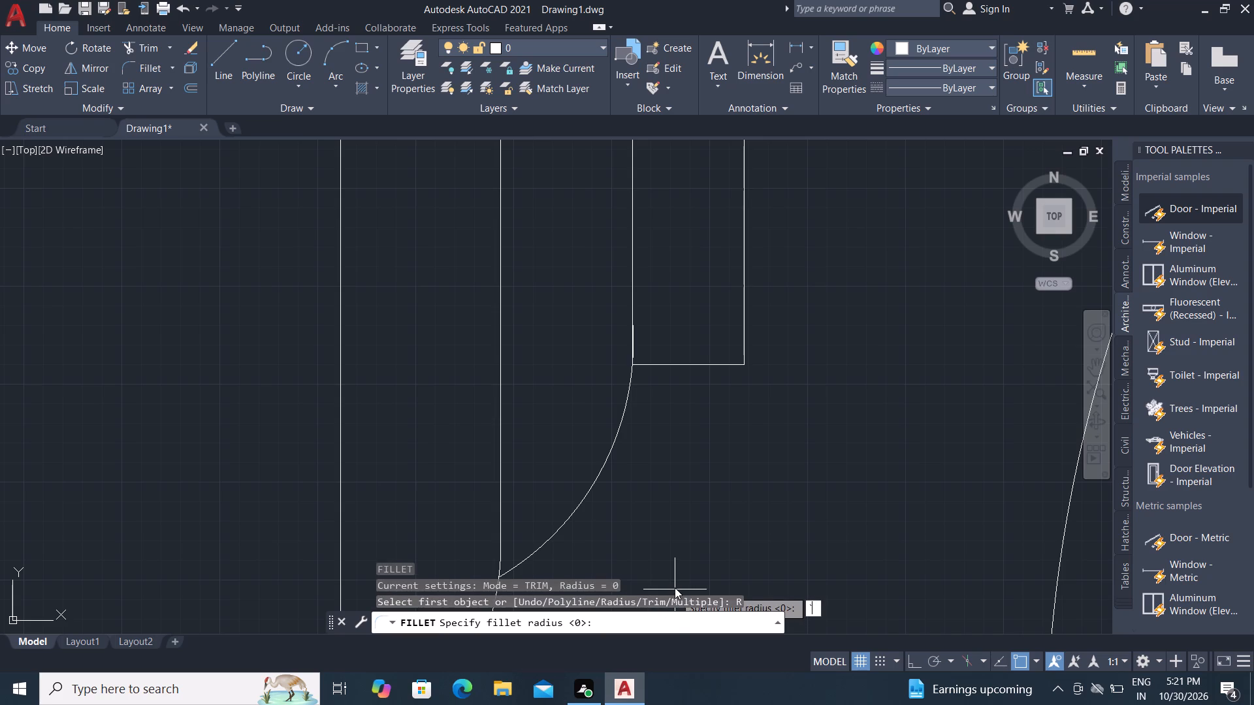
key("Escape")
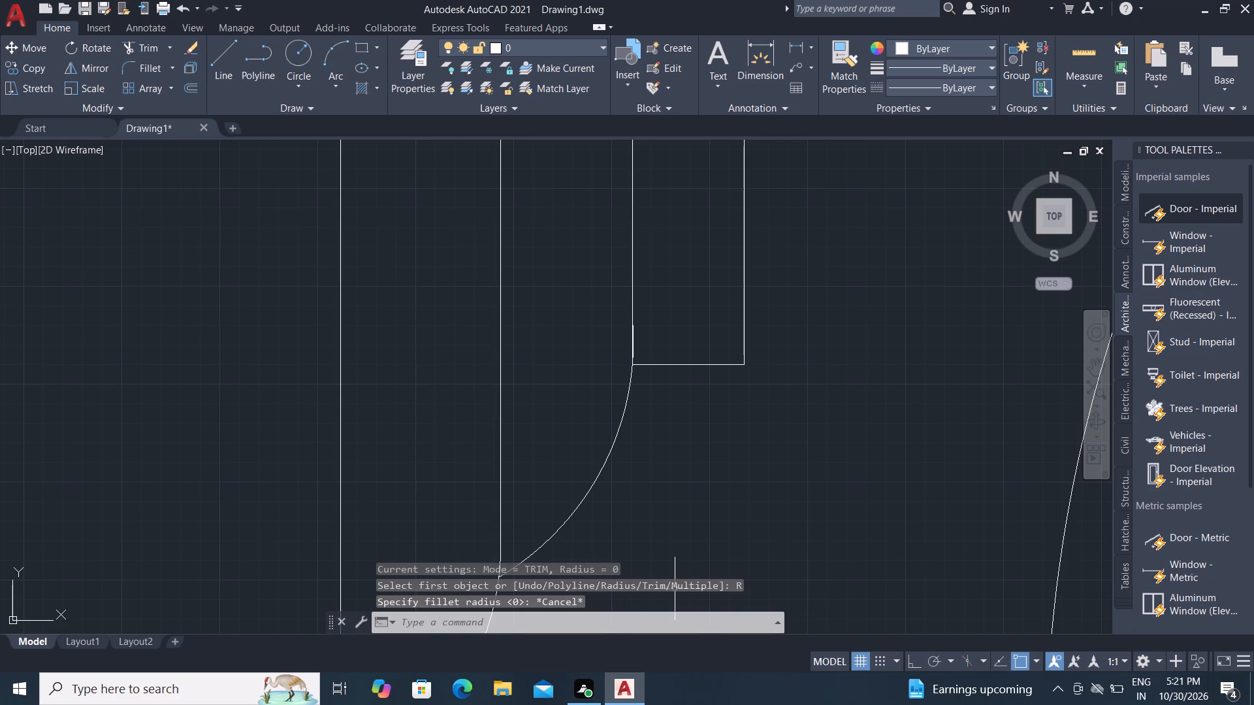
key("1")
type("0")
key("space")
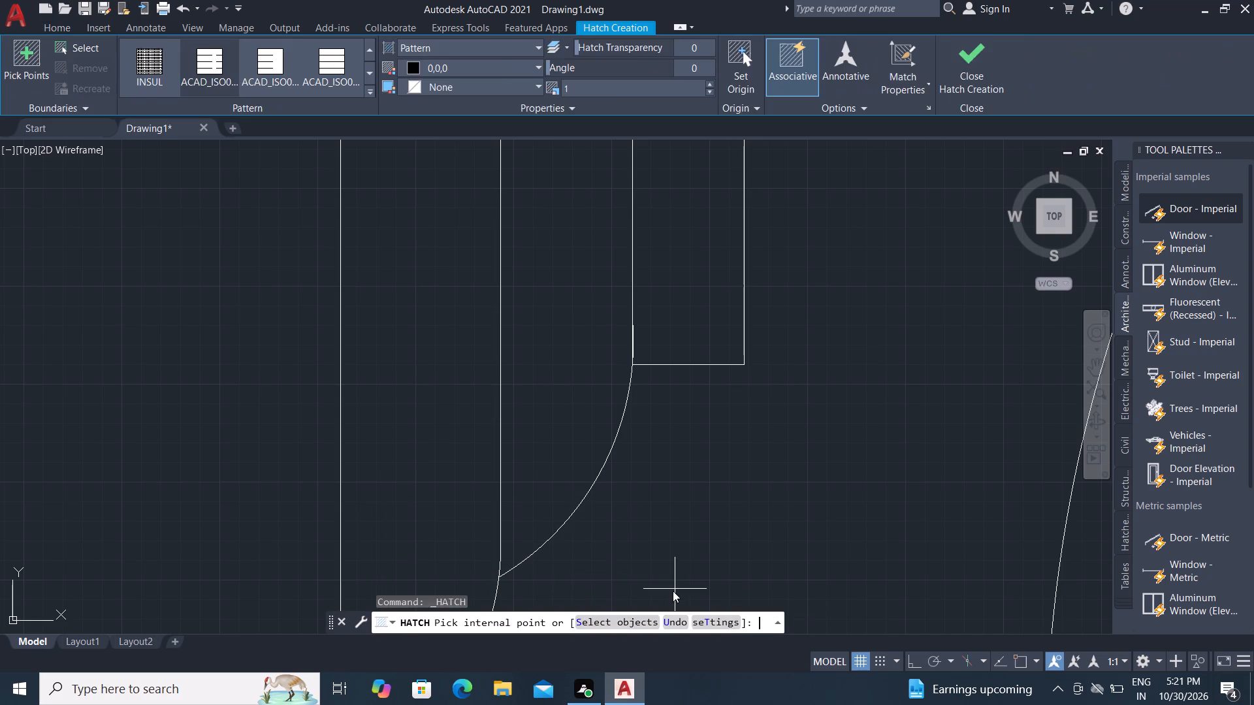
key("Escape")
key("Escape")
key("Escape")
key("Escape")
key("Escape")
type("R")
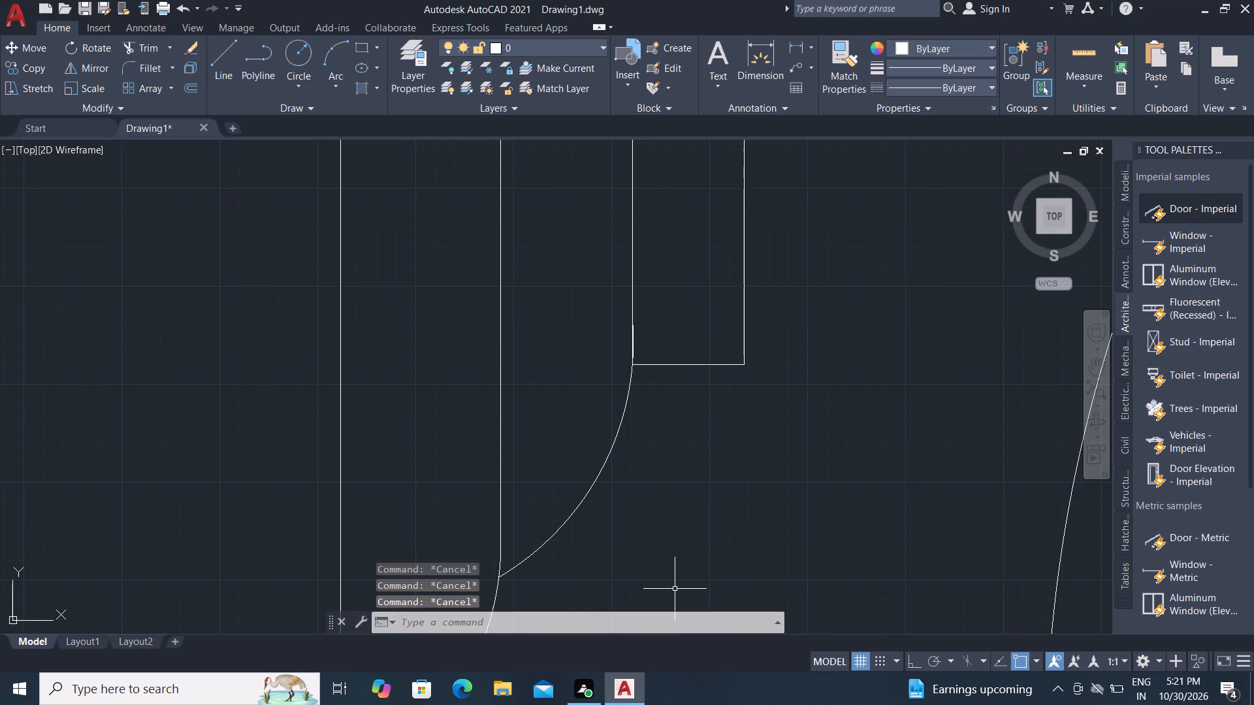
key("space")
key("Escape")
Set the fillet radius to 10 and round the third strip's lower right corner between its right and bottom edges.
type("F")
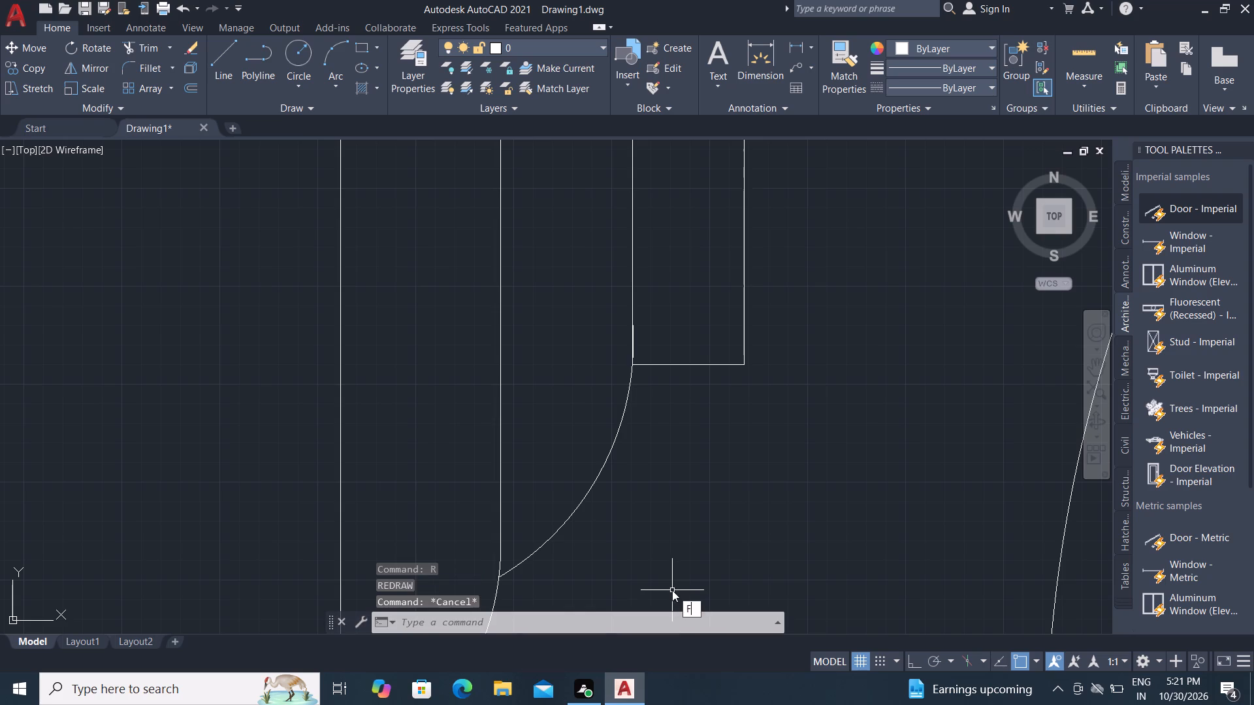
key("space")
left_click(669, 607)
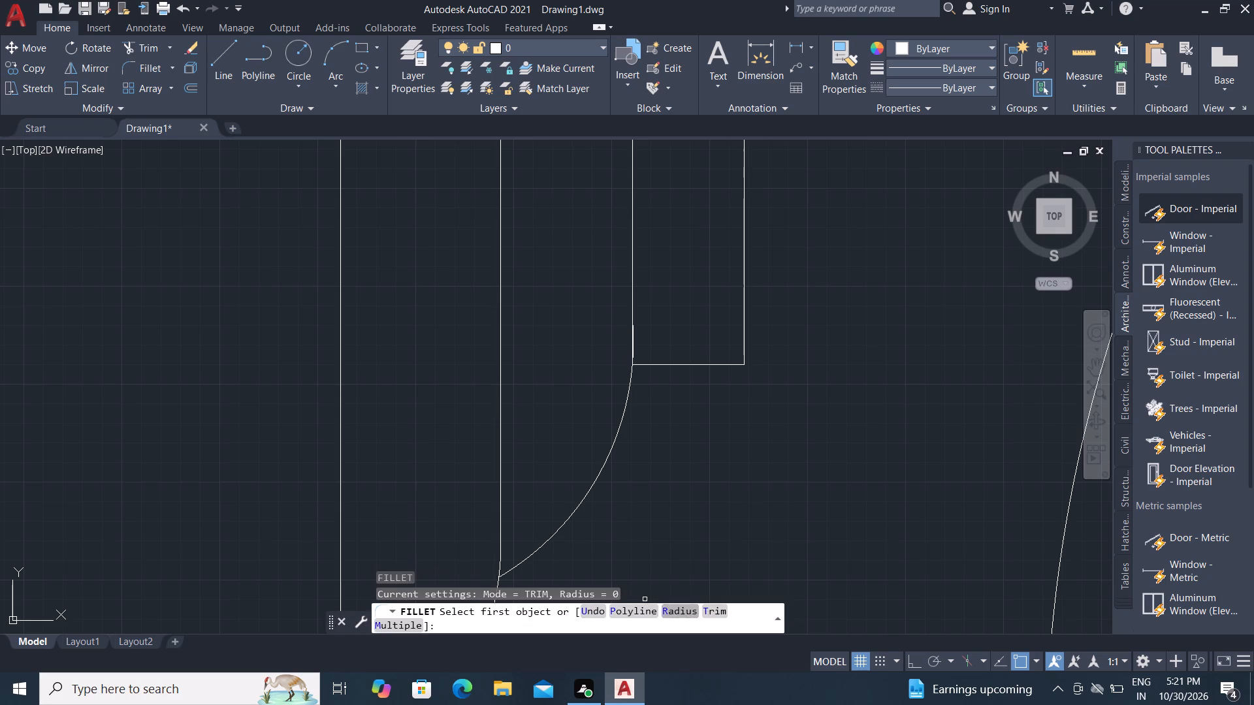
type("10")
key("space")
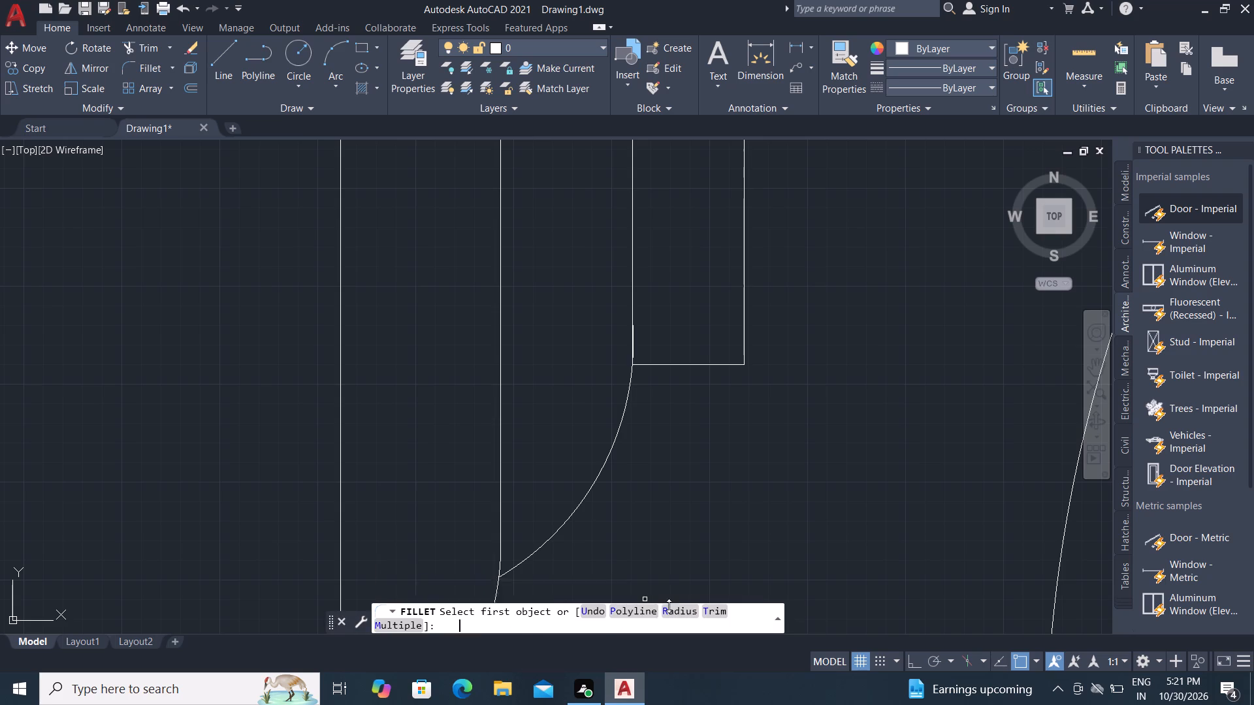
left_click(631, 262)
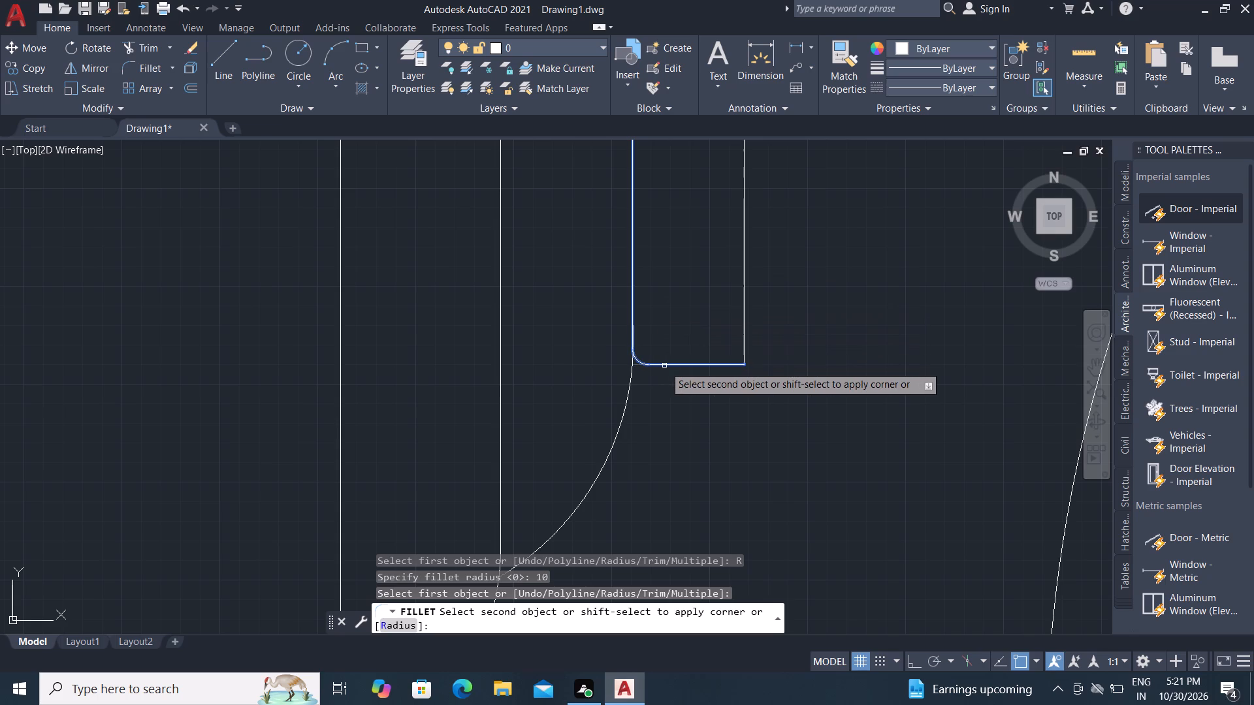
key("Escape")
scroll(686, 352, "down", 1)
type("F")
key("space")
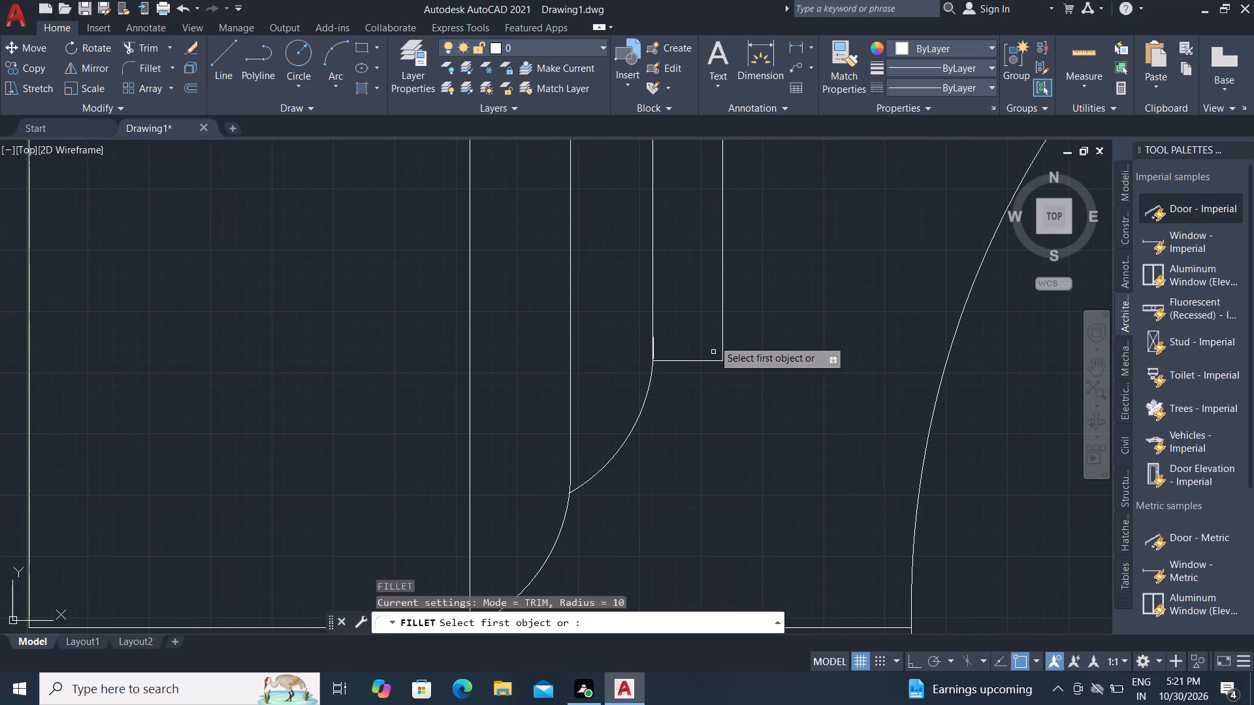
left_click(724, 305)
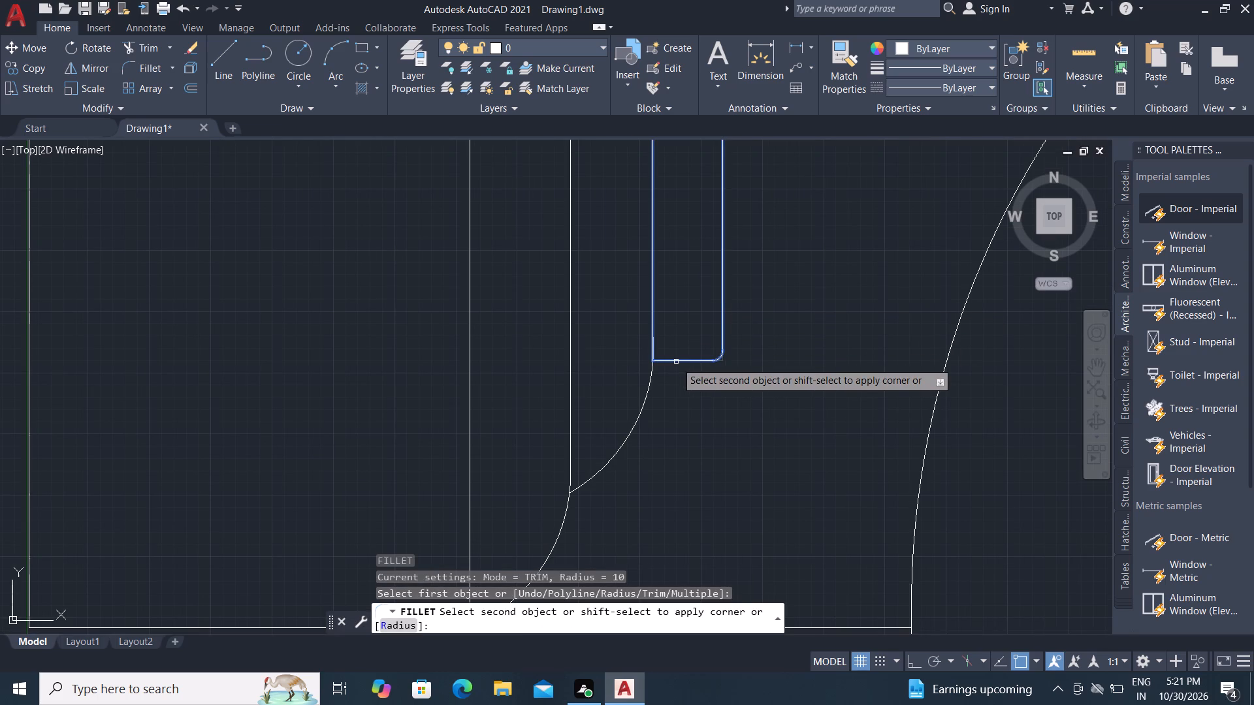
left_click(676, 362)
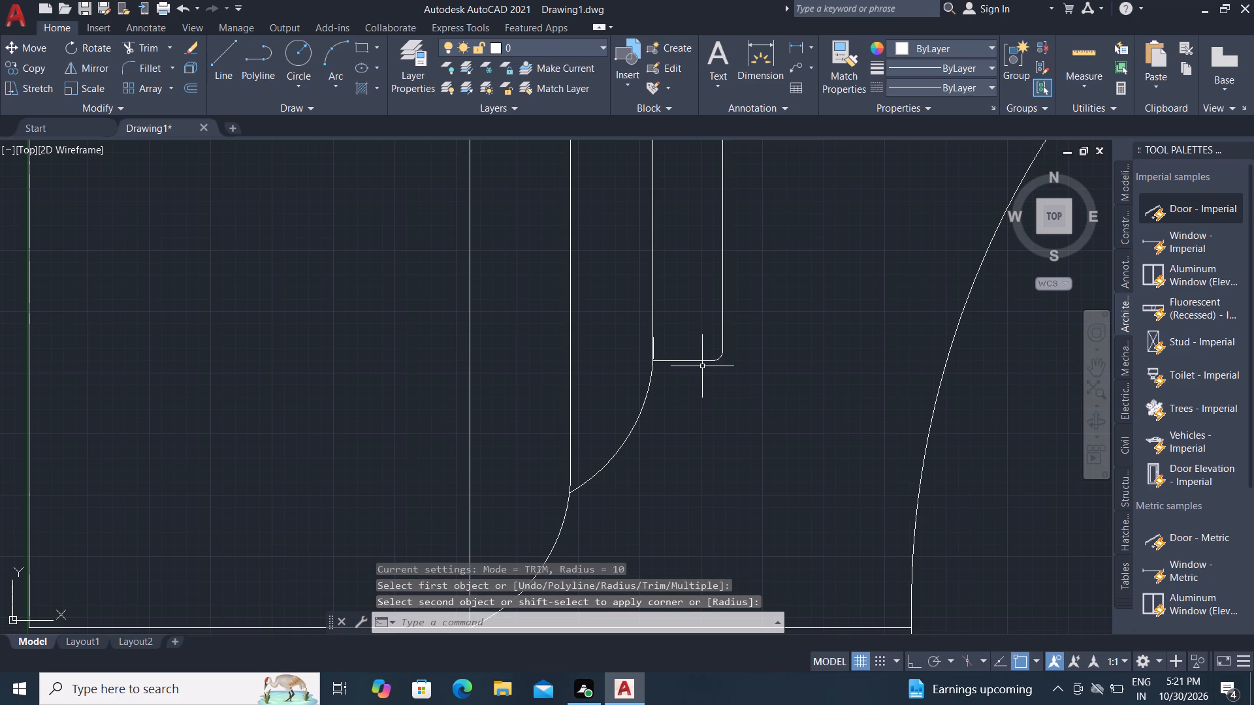
Undo the fillets, breaks, arcs, trims and rectangles back to the fixture body with only the plain, untrimmed first strip beside it.
scroll(688, 453, "down", 2)
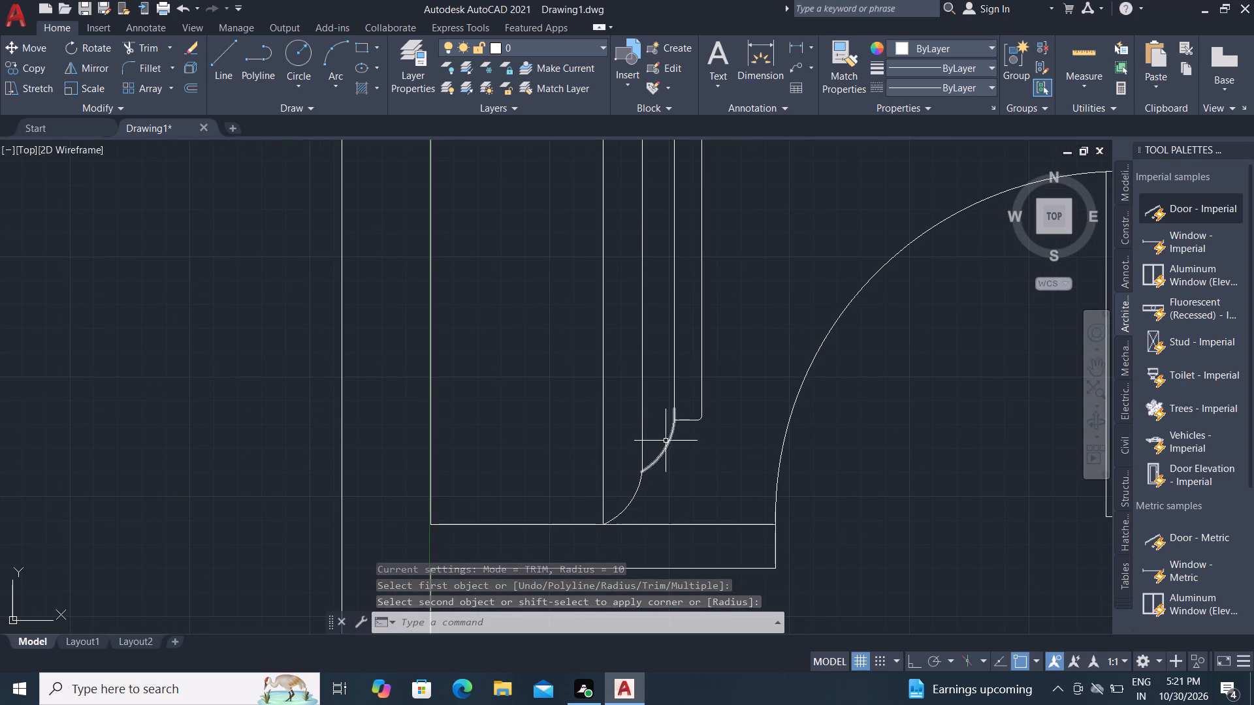
key("ctrl+z")
key("ctrl+z")
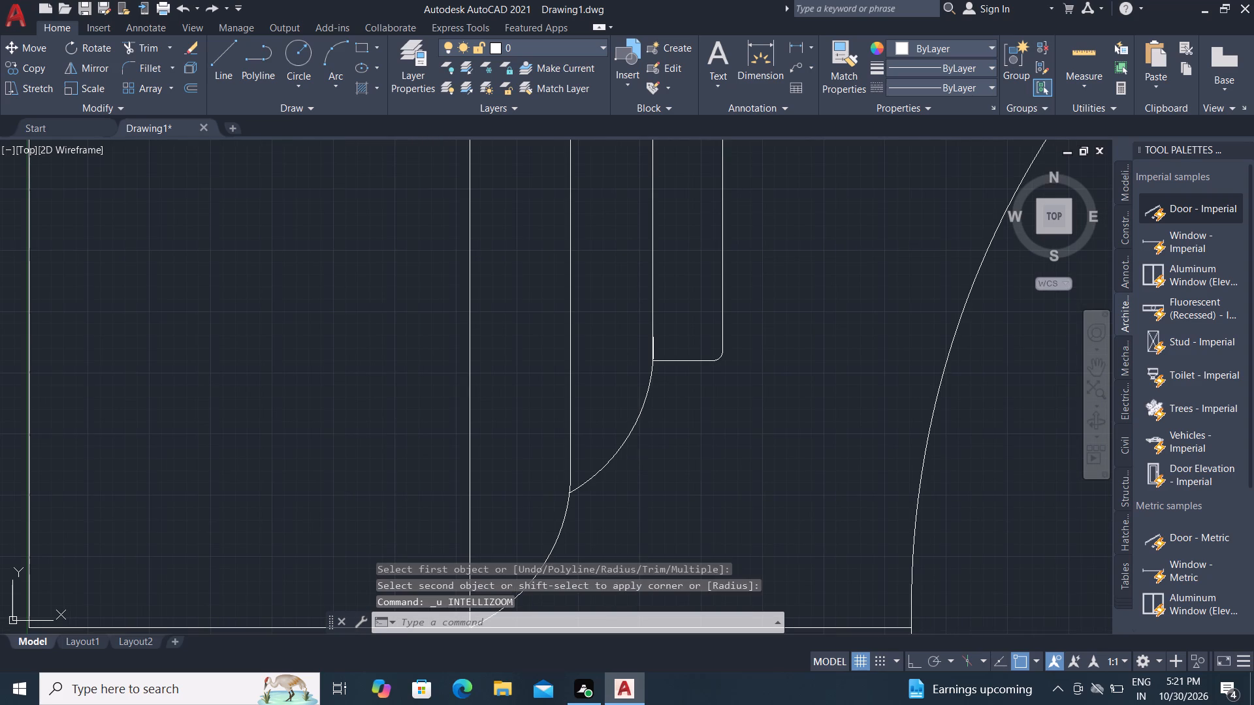
key("ctrl+z")
key("ctrl+z")
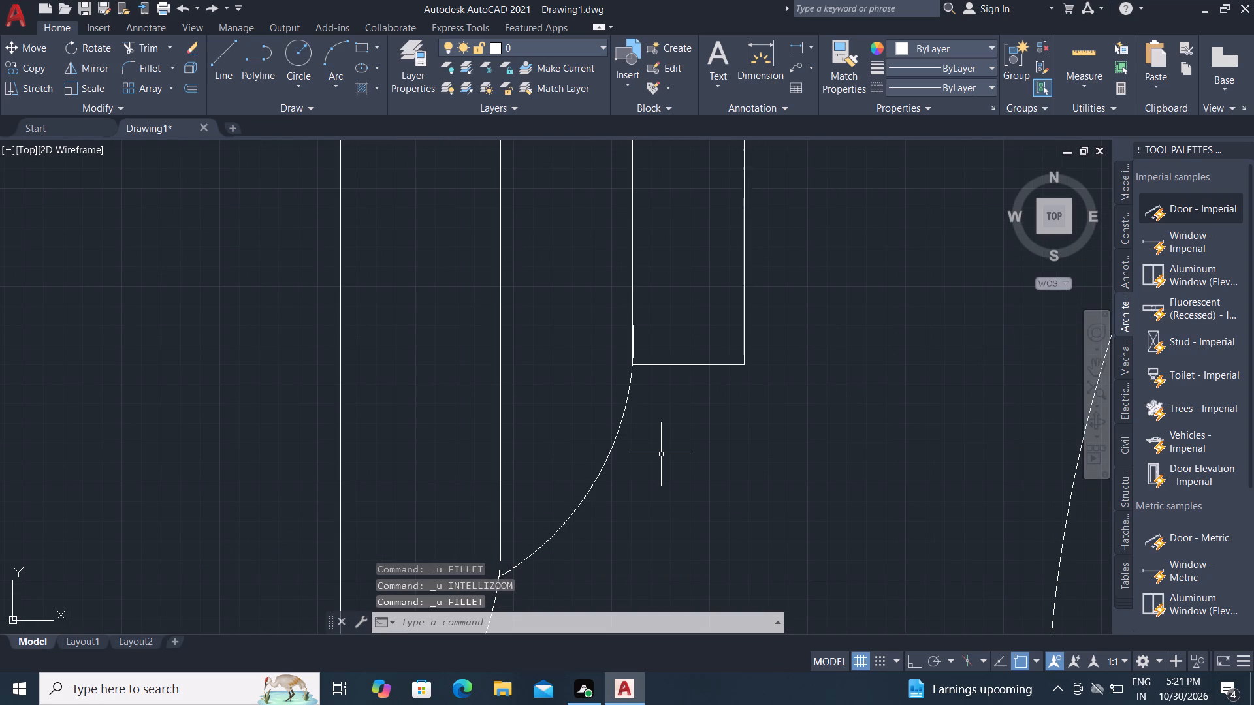
key("ctrl+z")
key("ctrl+z")
key("ctrl+z")
key("ctrl+z")
key("ctrl+z")
key("ctrl+z")
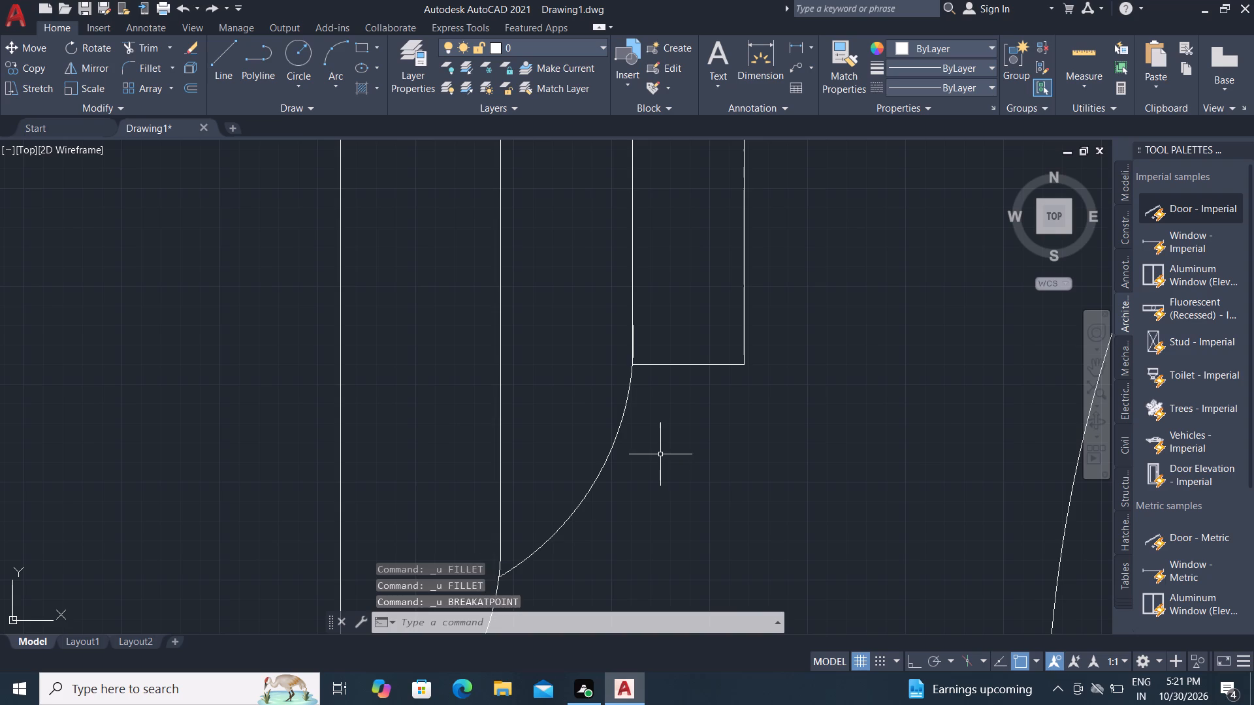
key("ctrl+z")
key("ctrl+z")
key("ctrl+z")
key("ctrl+z")
key("ctrl+z")
key("ctrl+z")
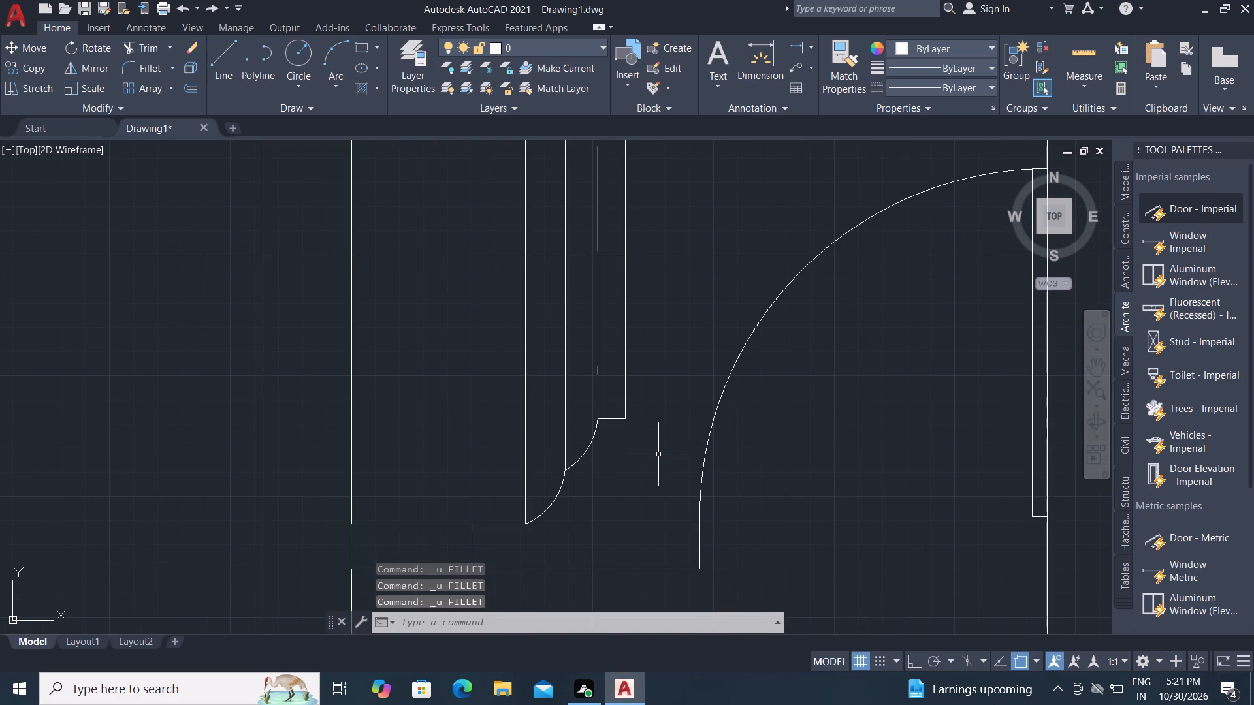
key("ctrl+z")
key("ctrl+z")
key("ctrl+z")
key("ctrl+z")
key("ctrl+z")
key("ctrl+z")
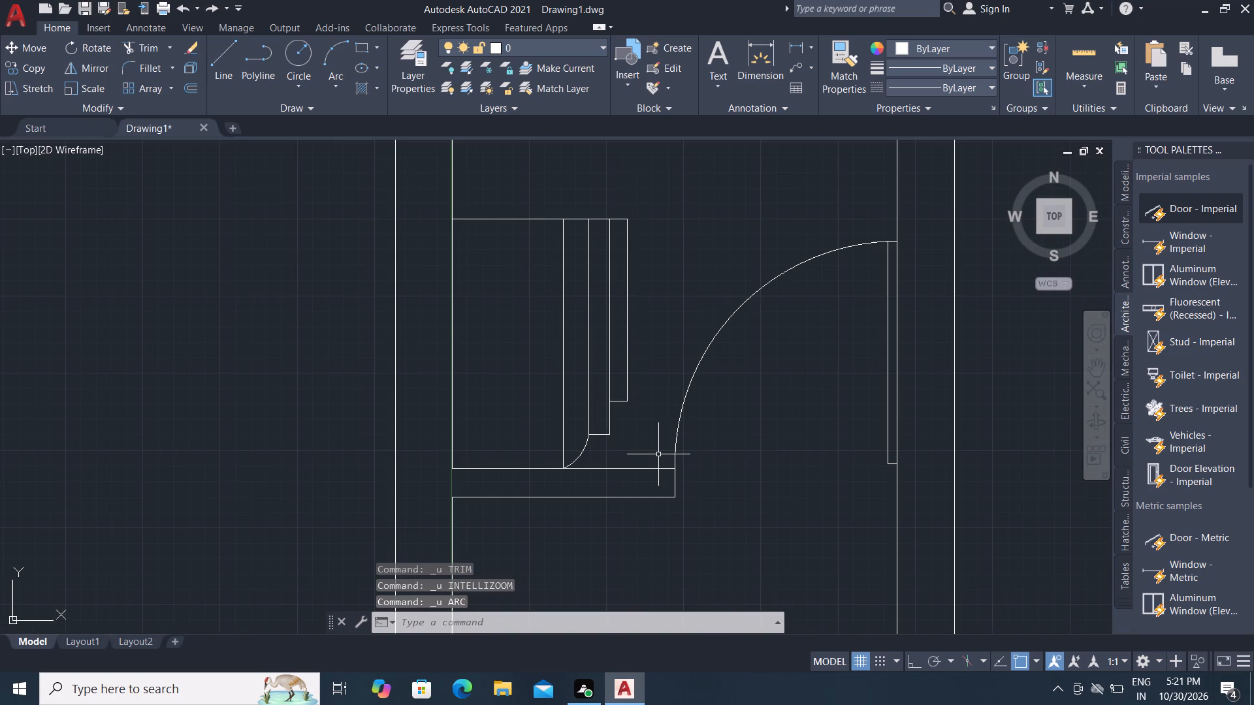
key("ctrl+z")
key("ctrl+z")
key("ctrl+z")
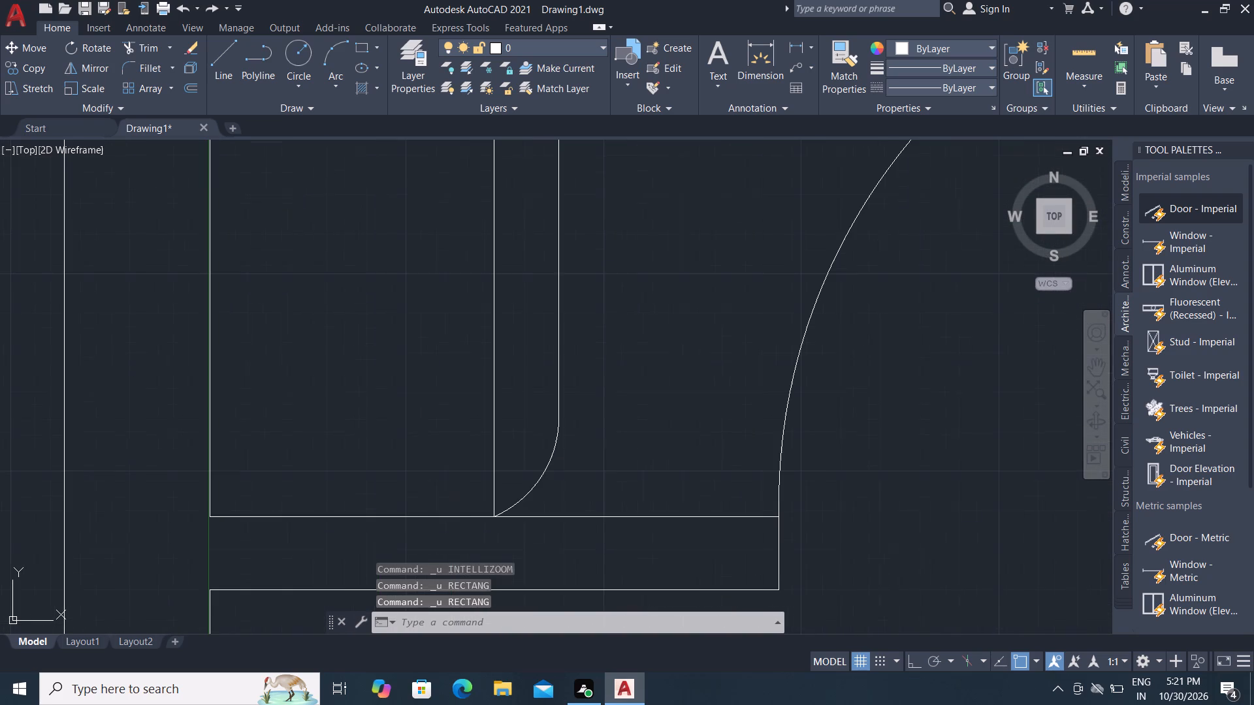
key("ctrl+z")
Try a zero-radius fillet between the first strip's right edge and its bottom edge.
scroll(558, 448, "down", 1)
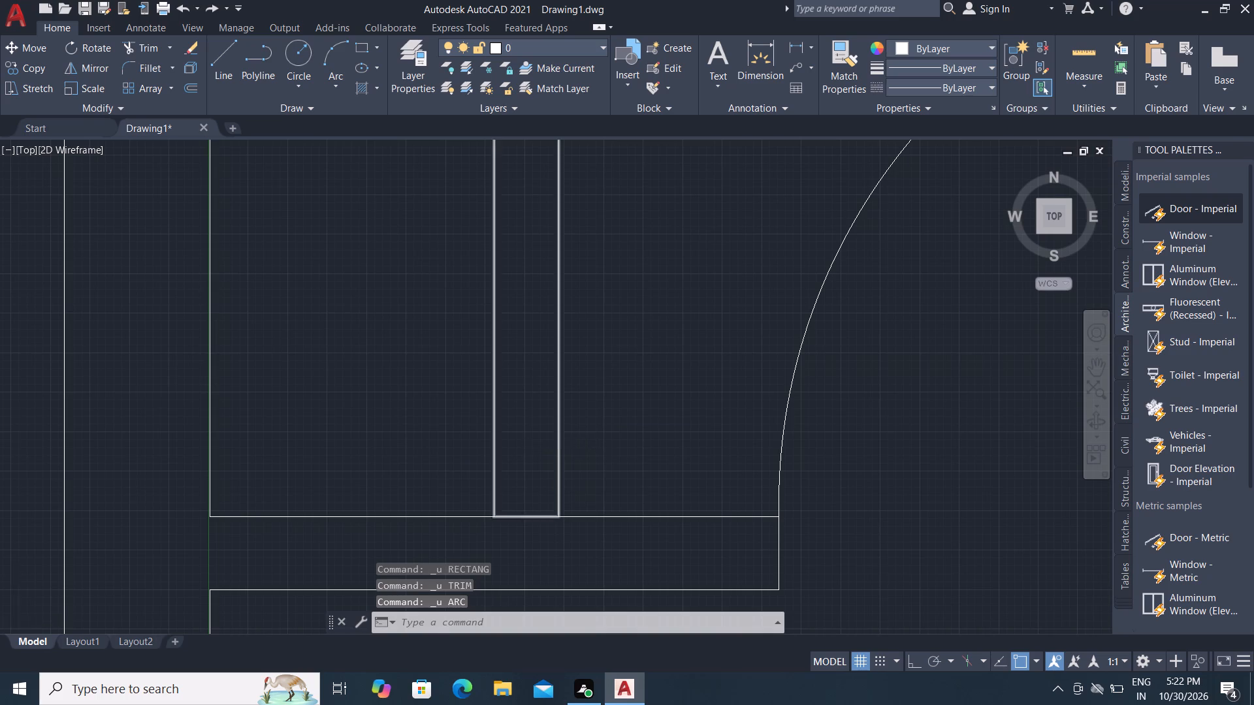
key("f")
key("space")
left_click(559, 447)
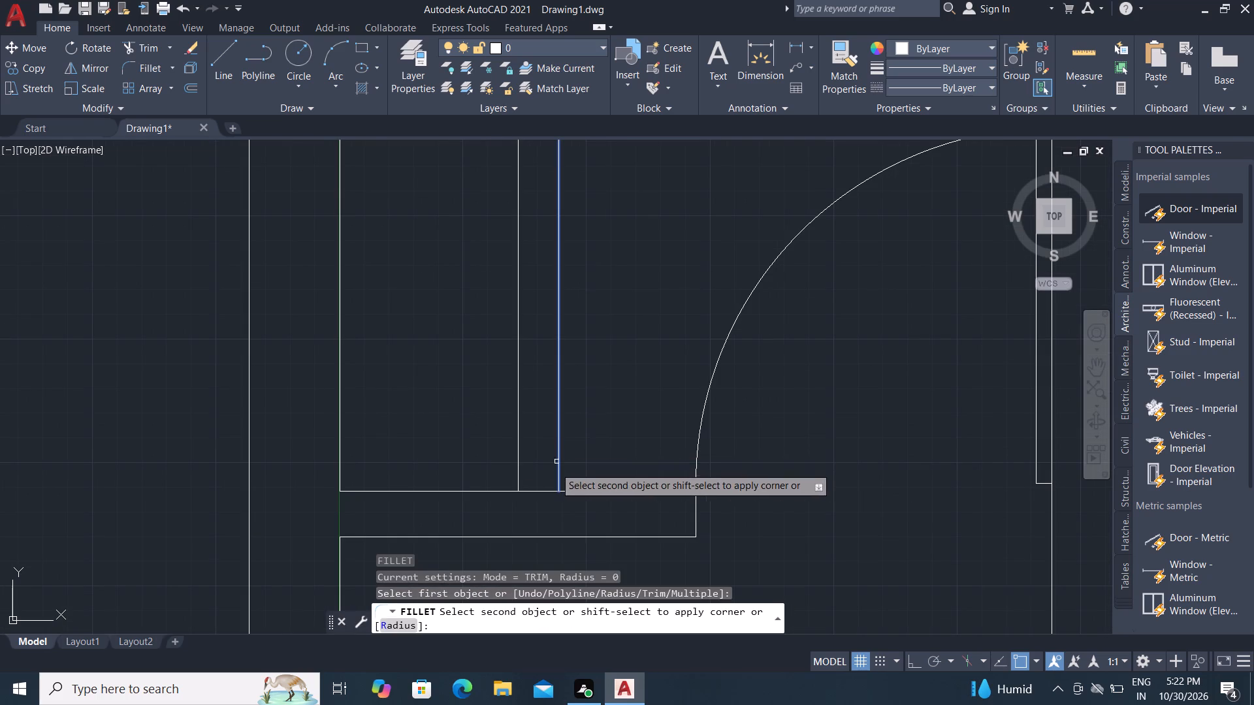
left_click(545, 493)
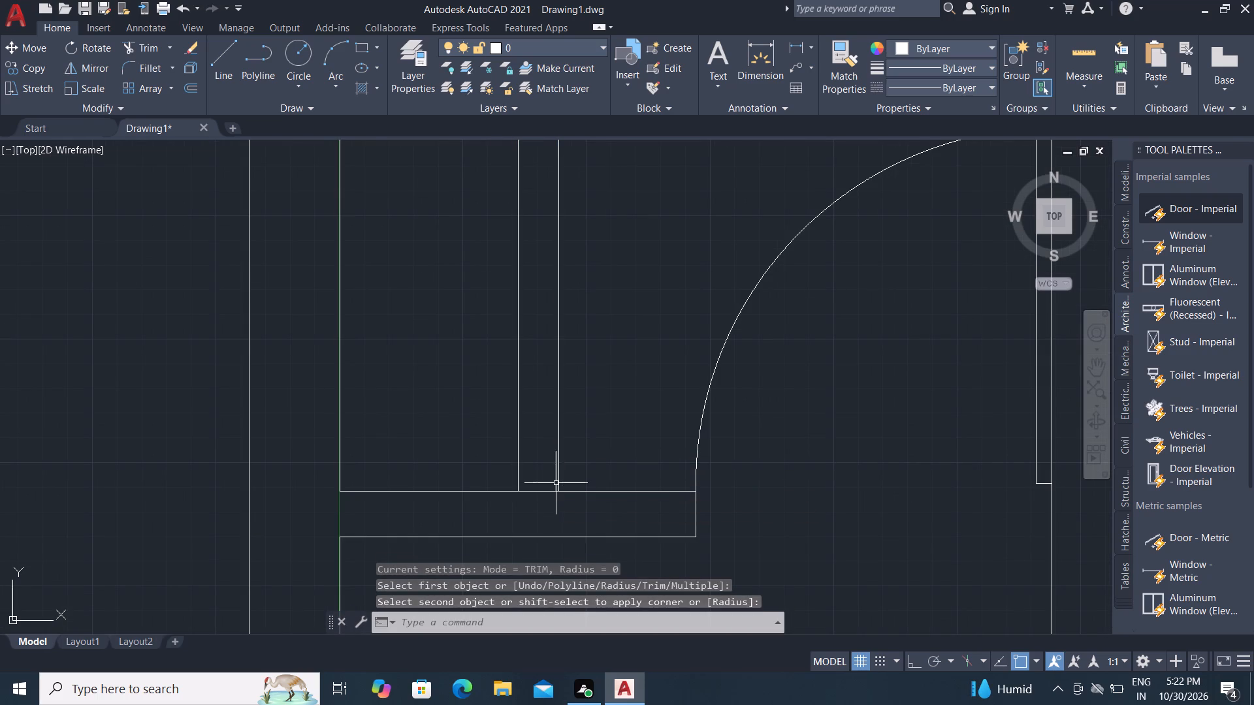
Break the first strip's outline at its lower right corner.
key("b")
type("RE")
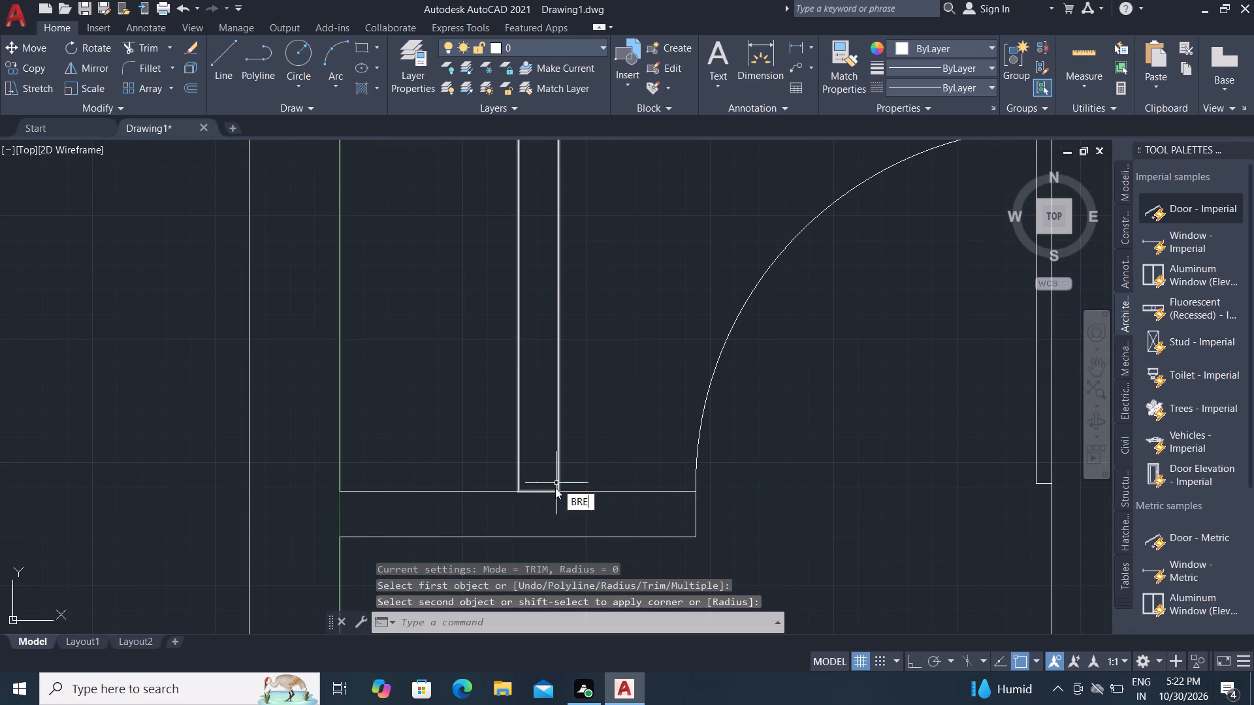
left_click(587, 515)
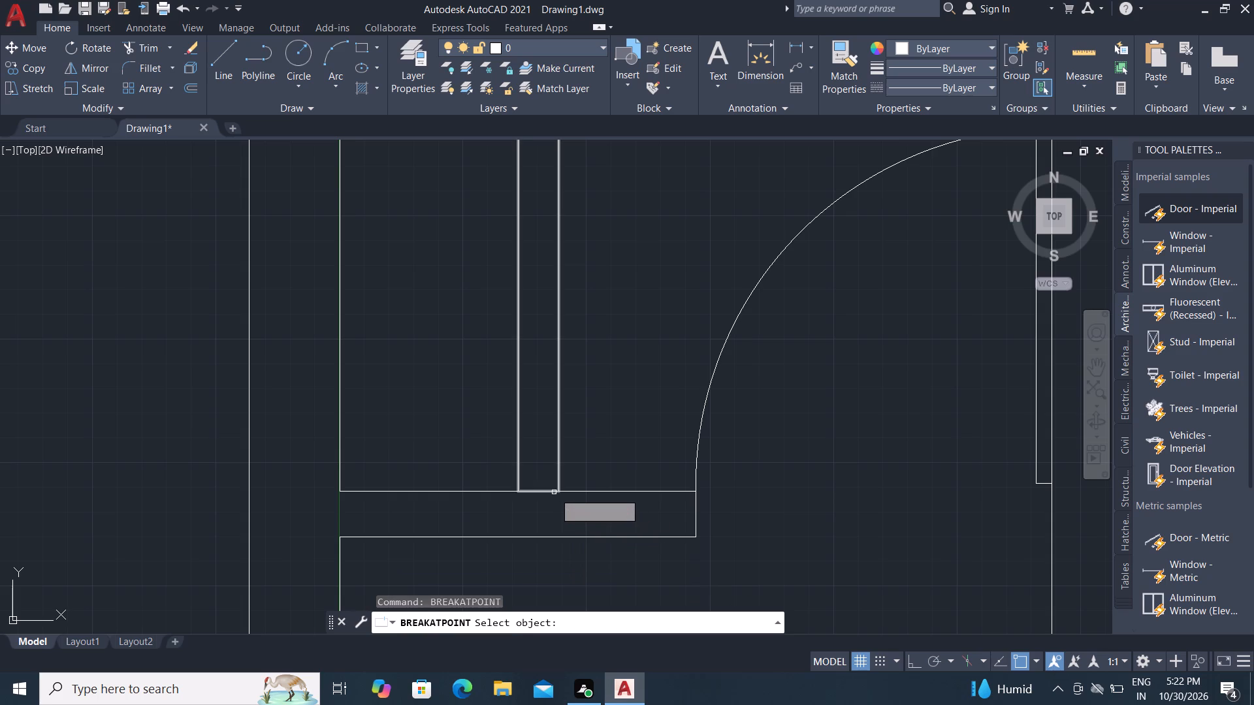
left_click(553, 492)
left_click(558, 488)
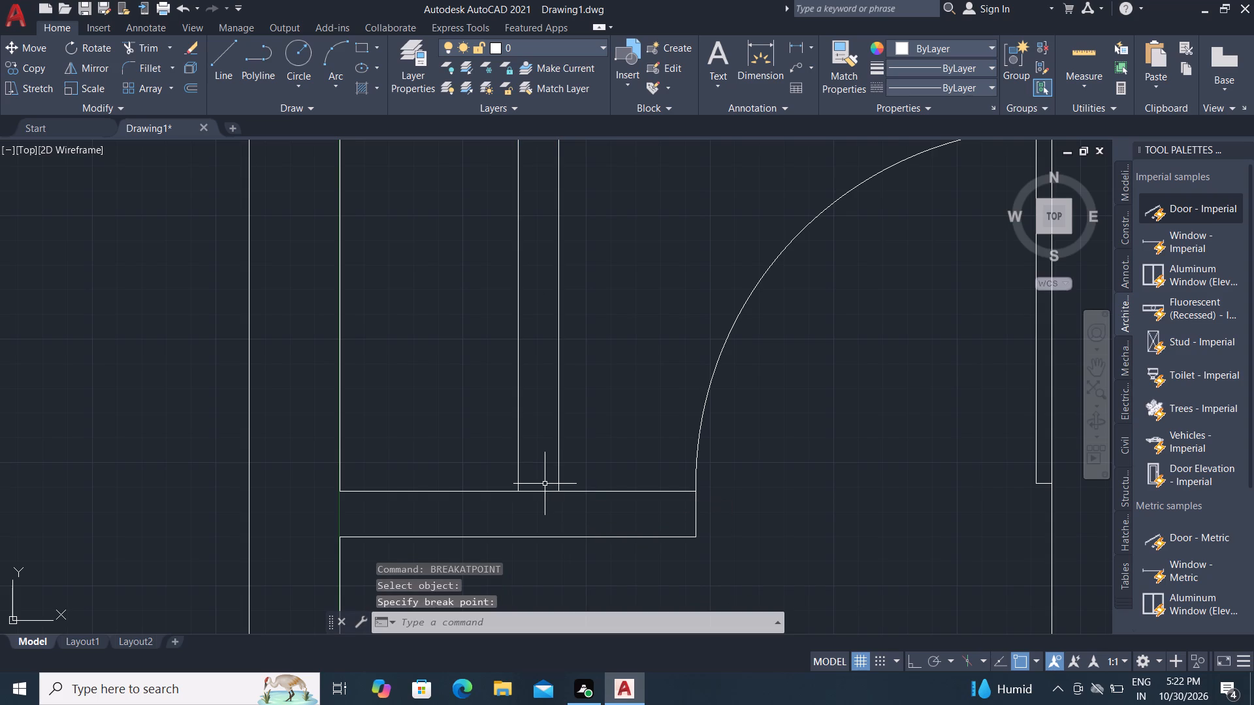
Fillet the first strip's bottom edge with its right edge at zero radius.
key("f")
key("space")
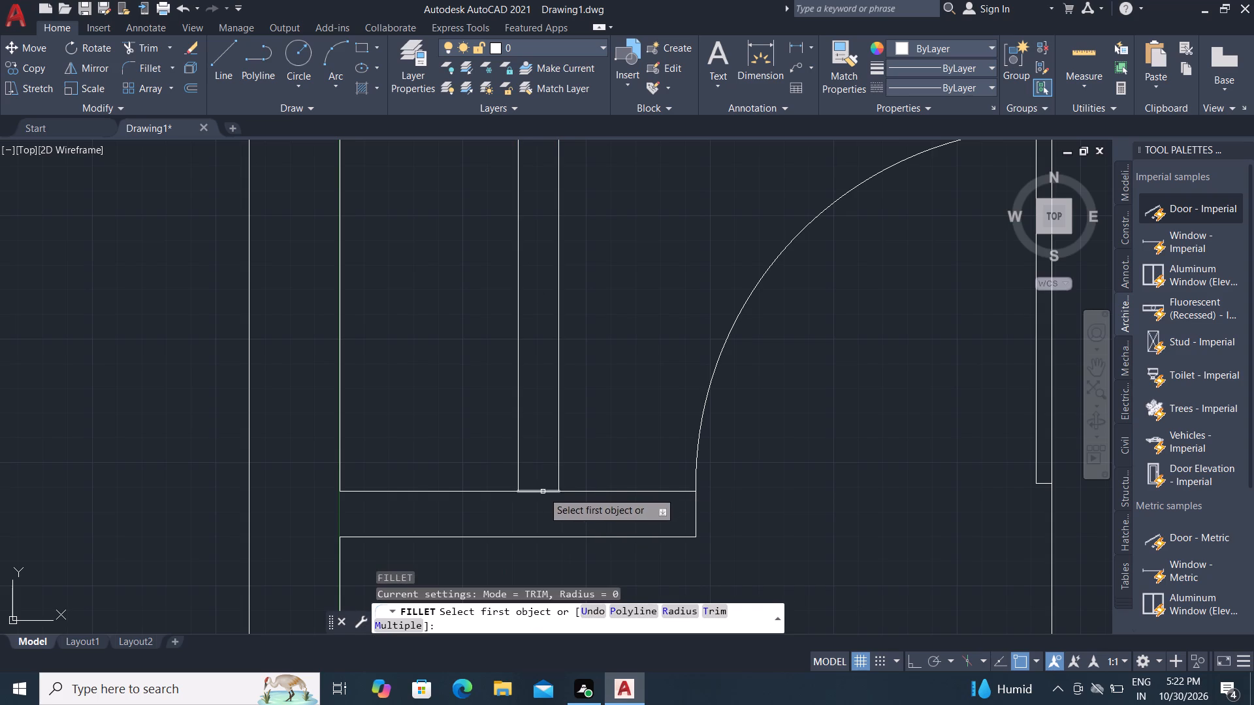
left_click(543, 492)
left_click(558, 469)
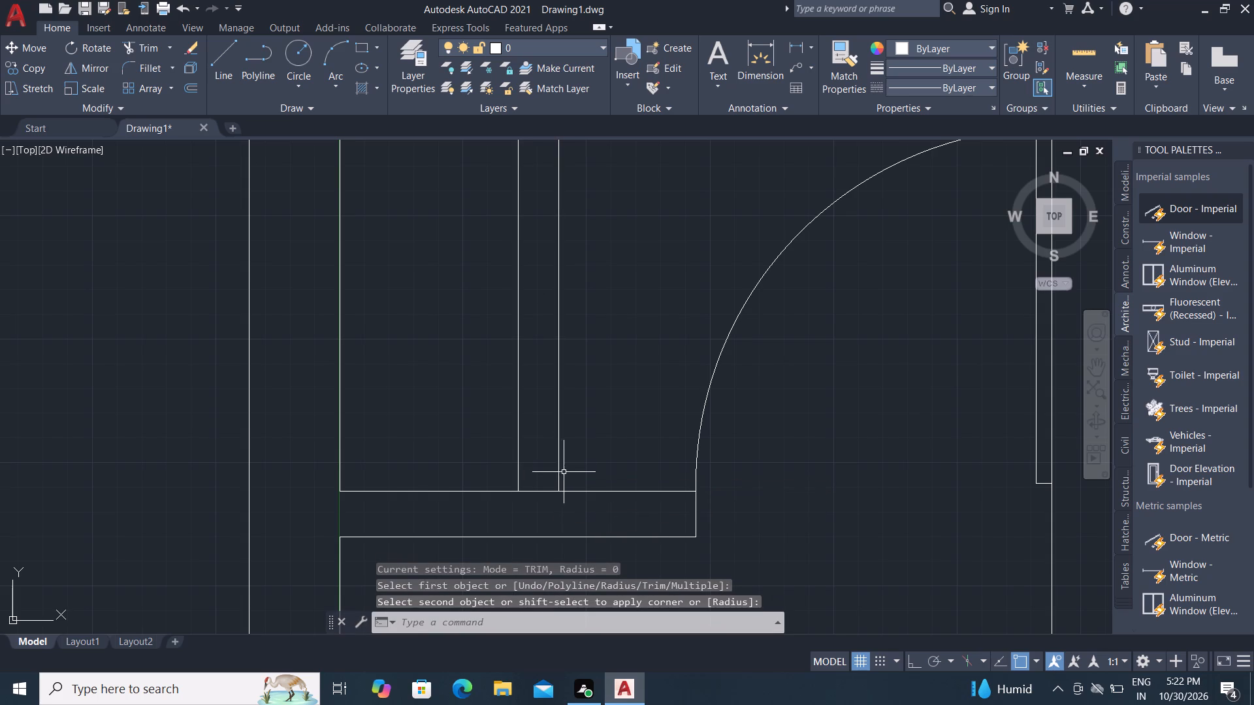
Delete the first strip beside the fixture body.
scroll(553, 504, "down", 2)
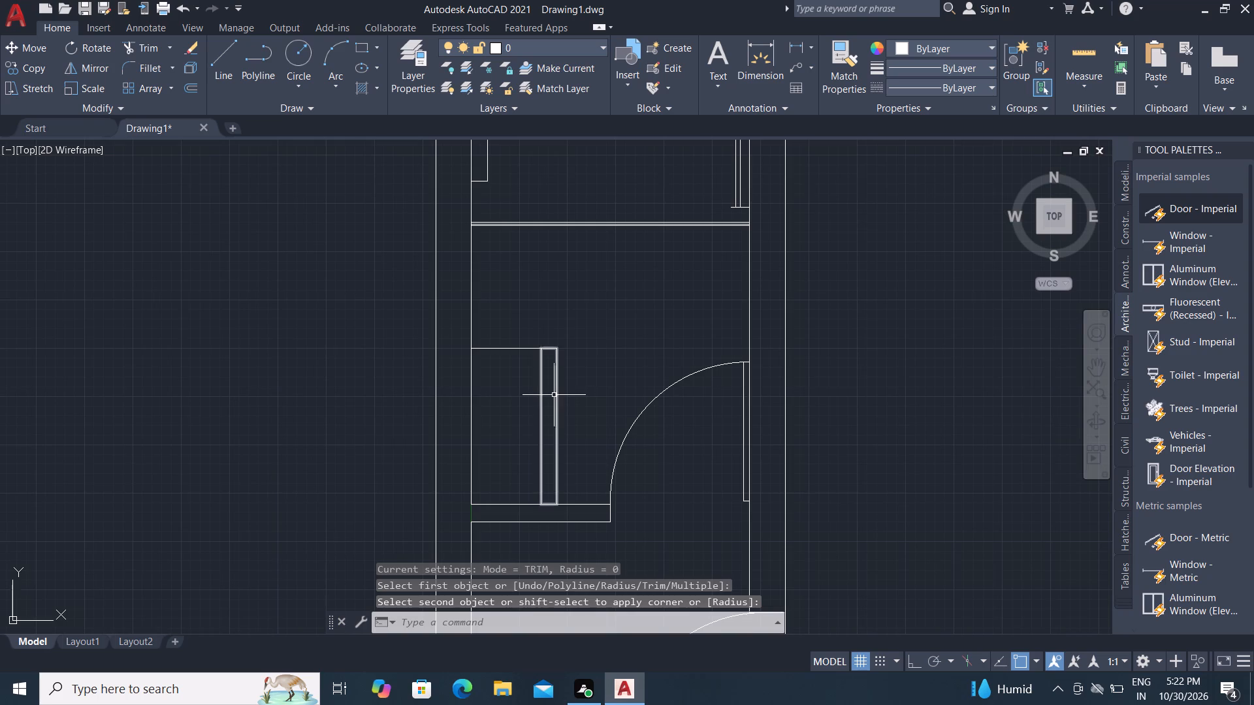
left_click(555, 396)
key("Delete")
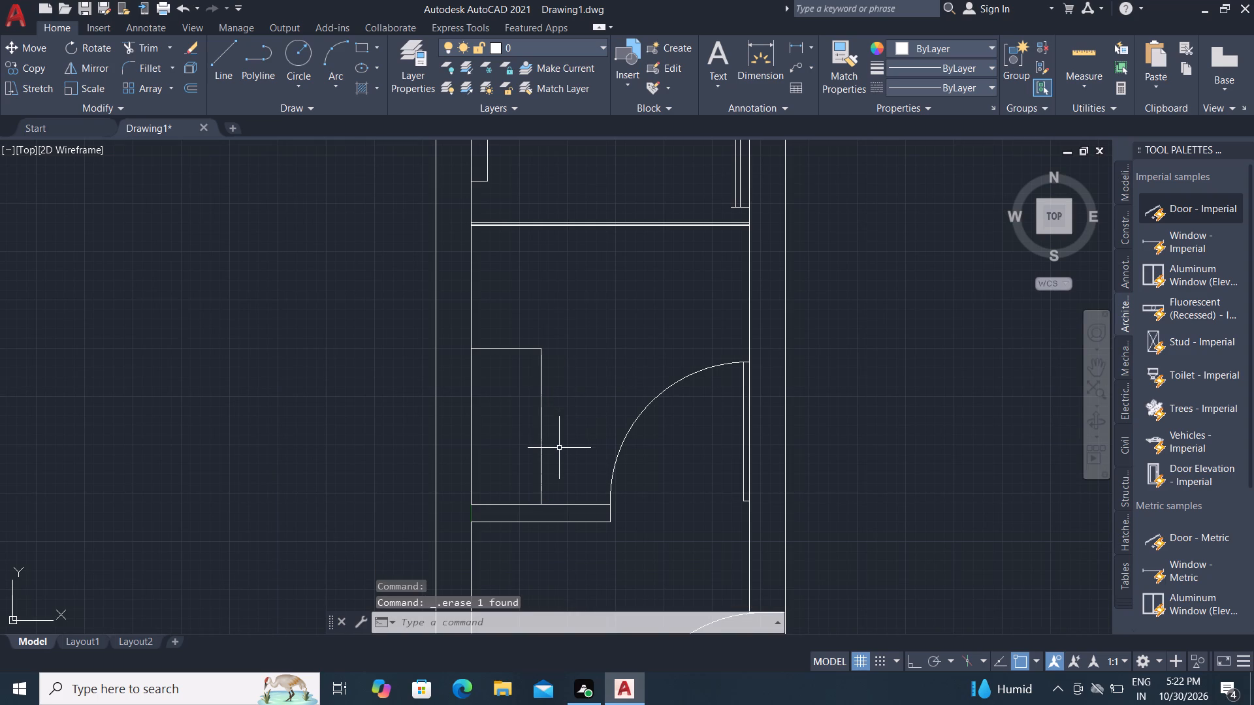
With Ortho on, draw the strip's right edge about 1010 mm up from the wall line and its top edge back to the body's upper right corner.
type("L")
key("space")
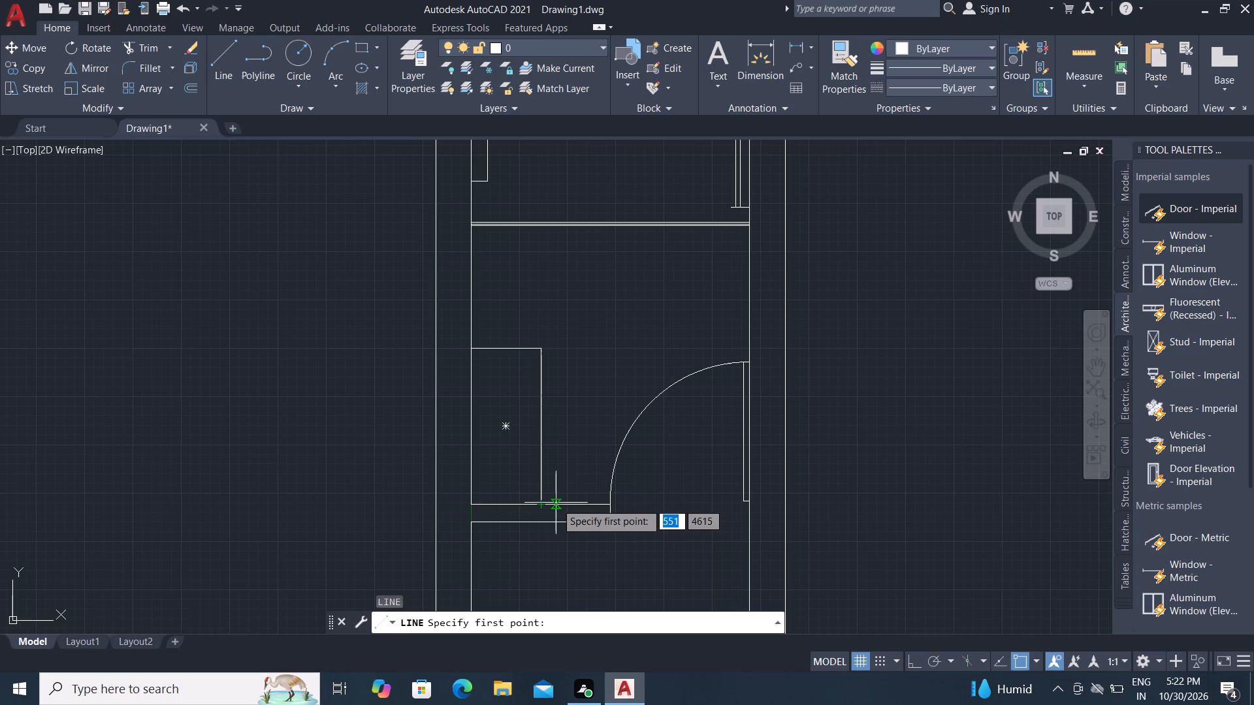
left_click(556, 503)
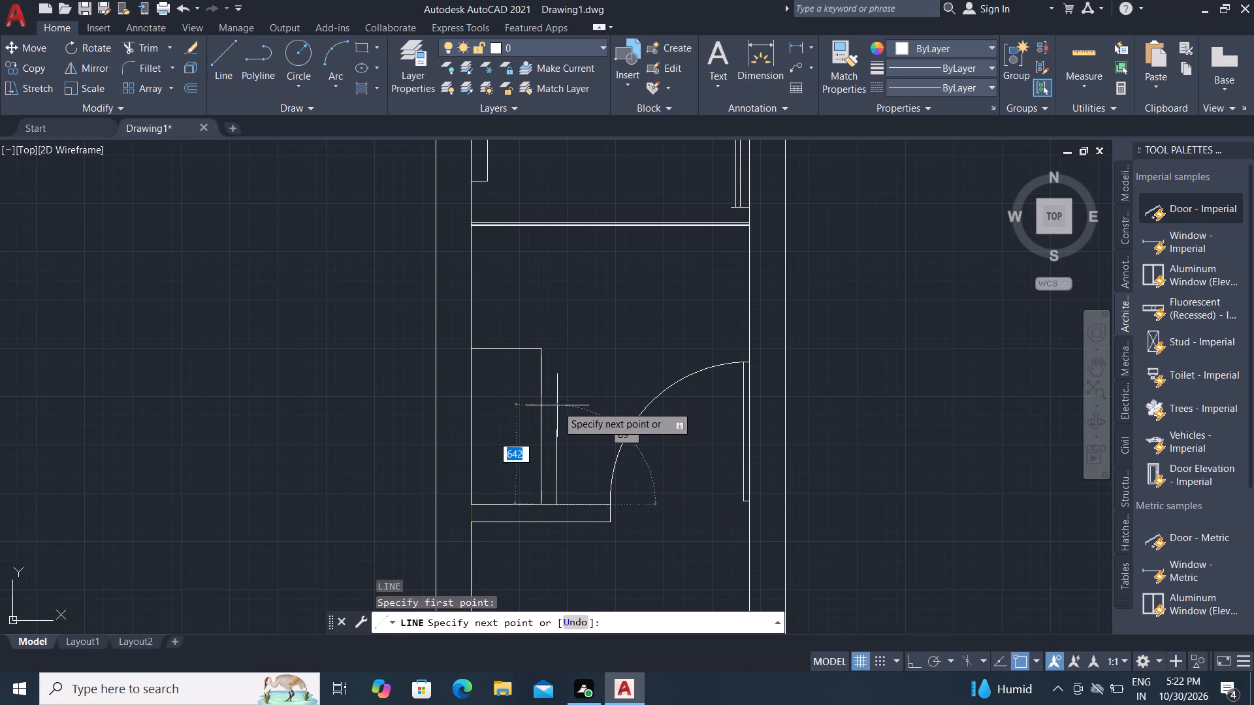
key("F8")
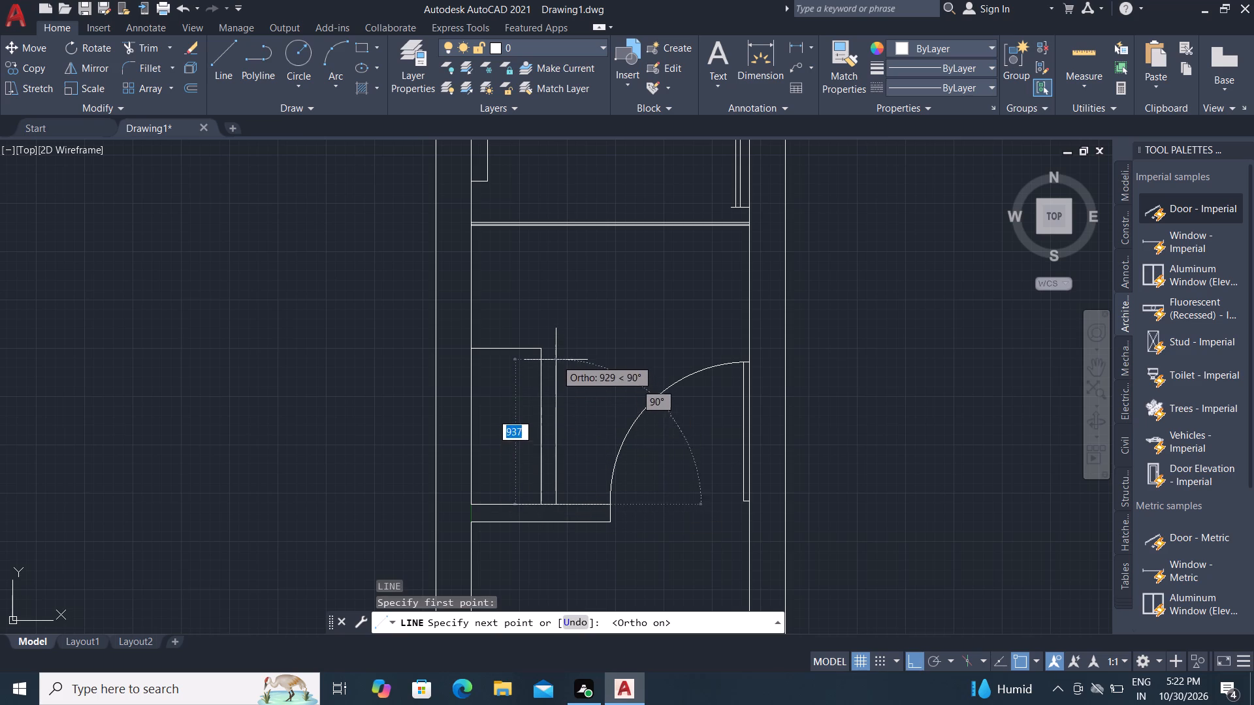
scroll(560, 339, "up", 2)
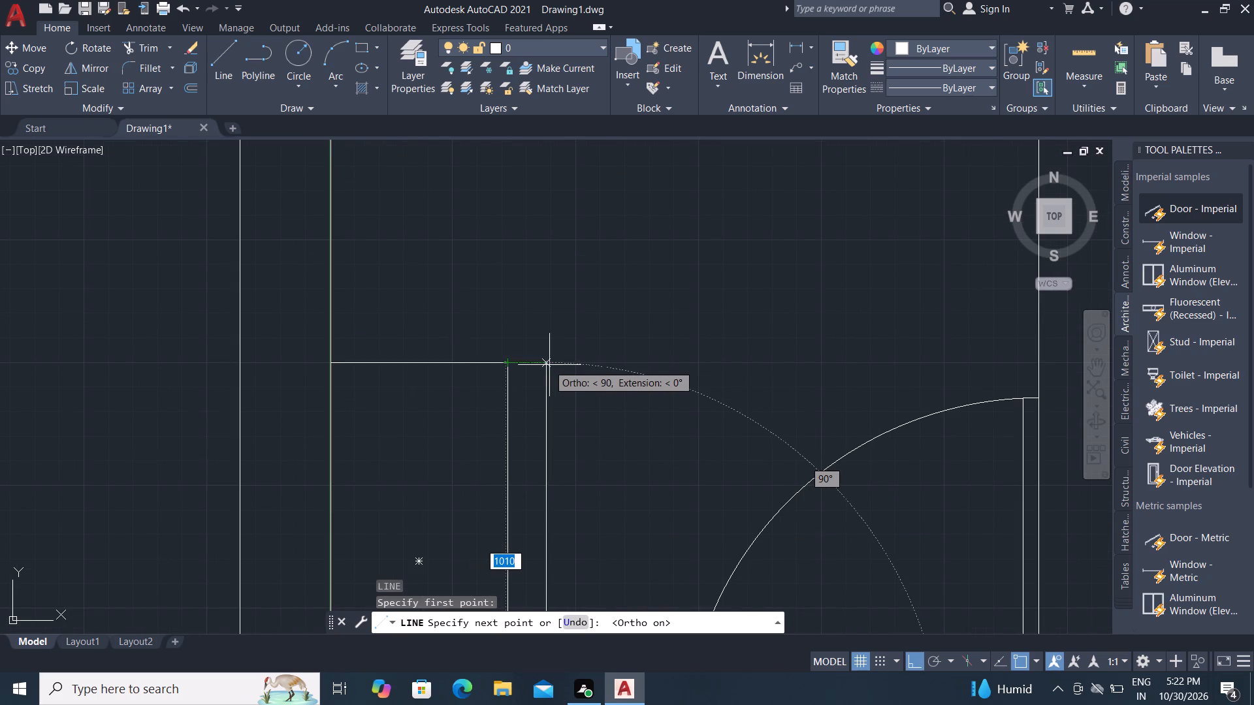
left_click(546, 364)
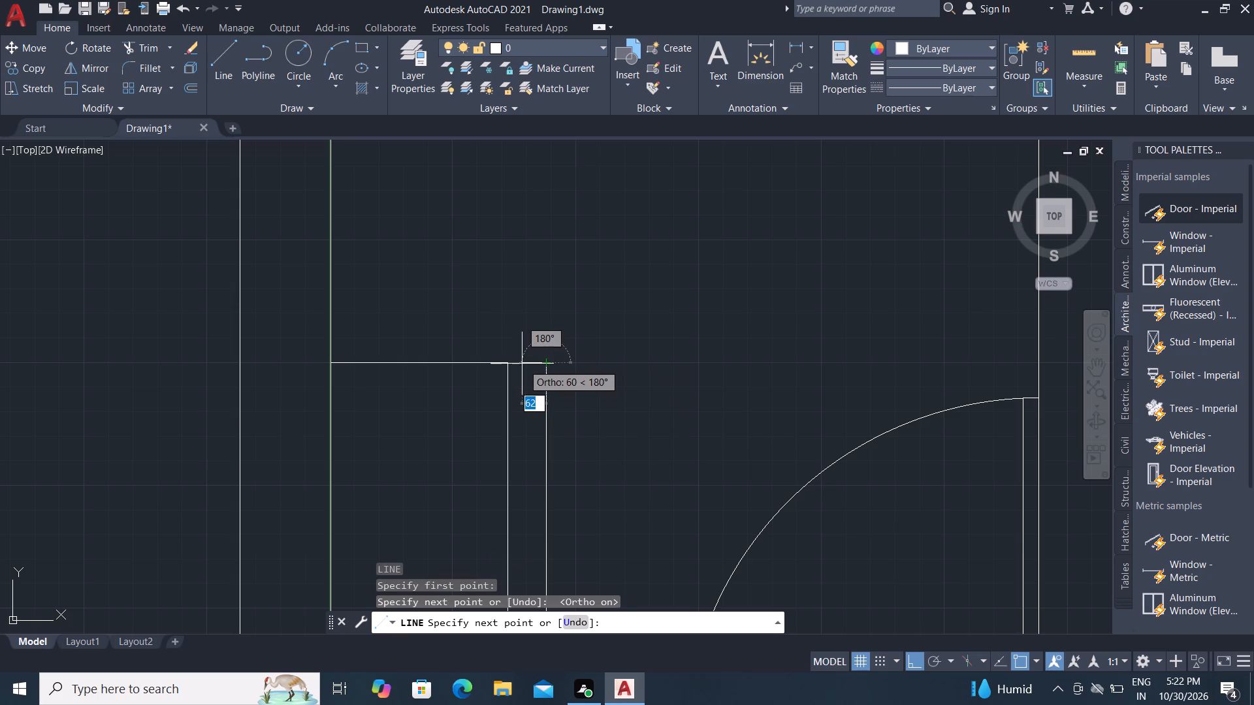
left_click(508, 364)
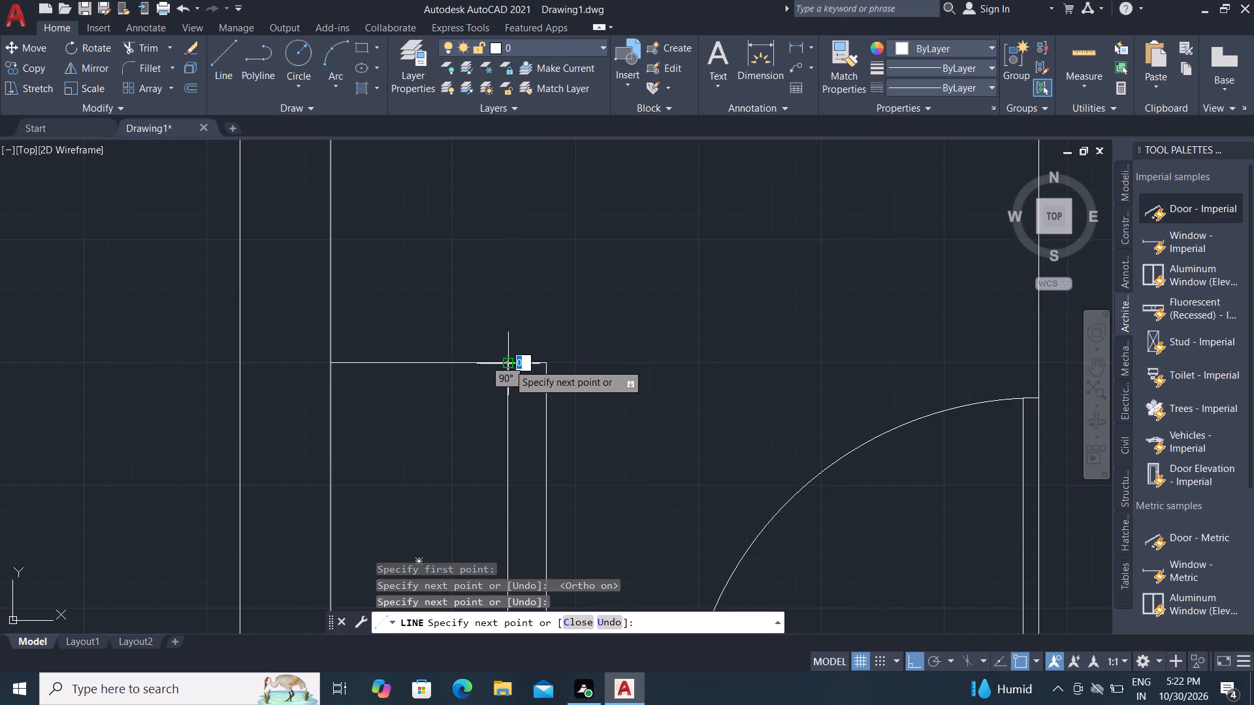
key("Escape")
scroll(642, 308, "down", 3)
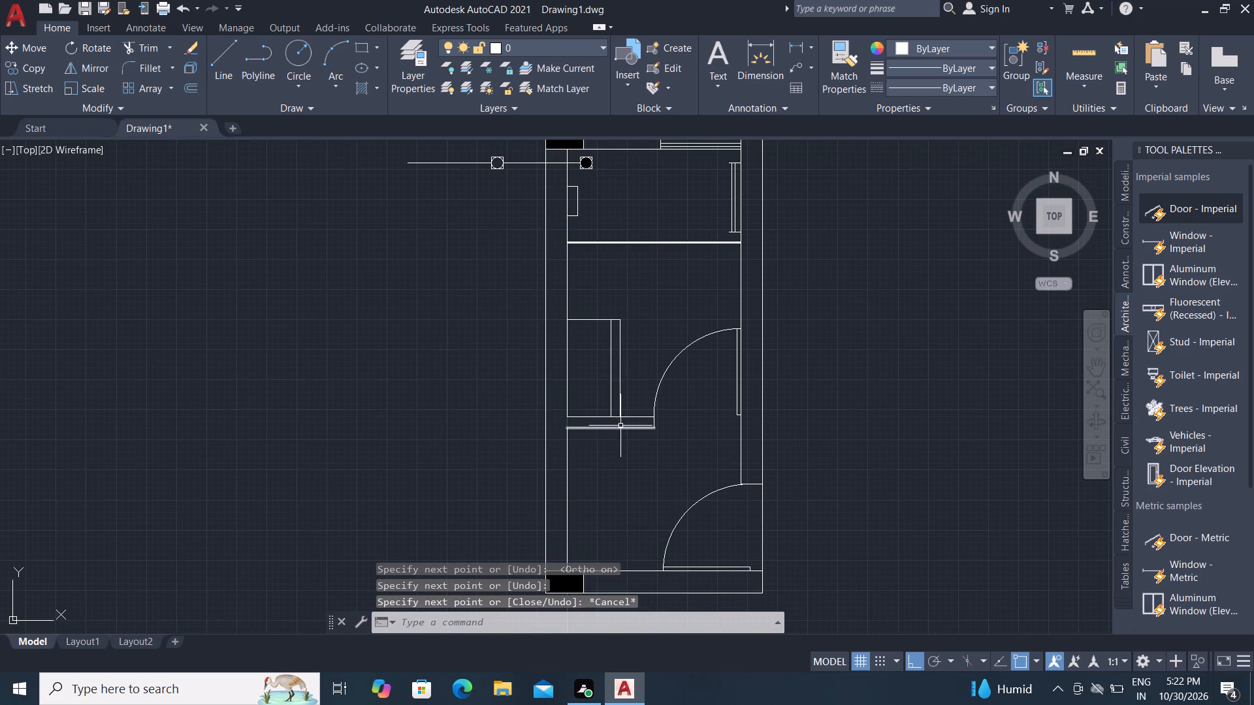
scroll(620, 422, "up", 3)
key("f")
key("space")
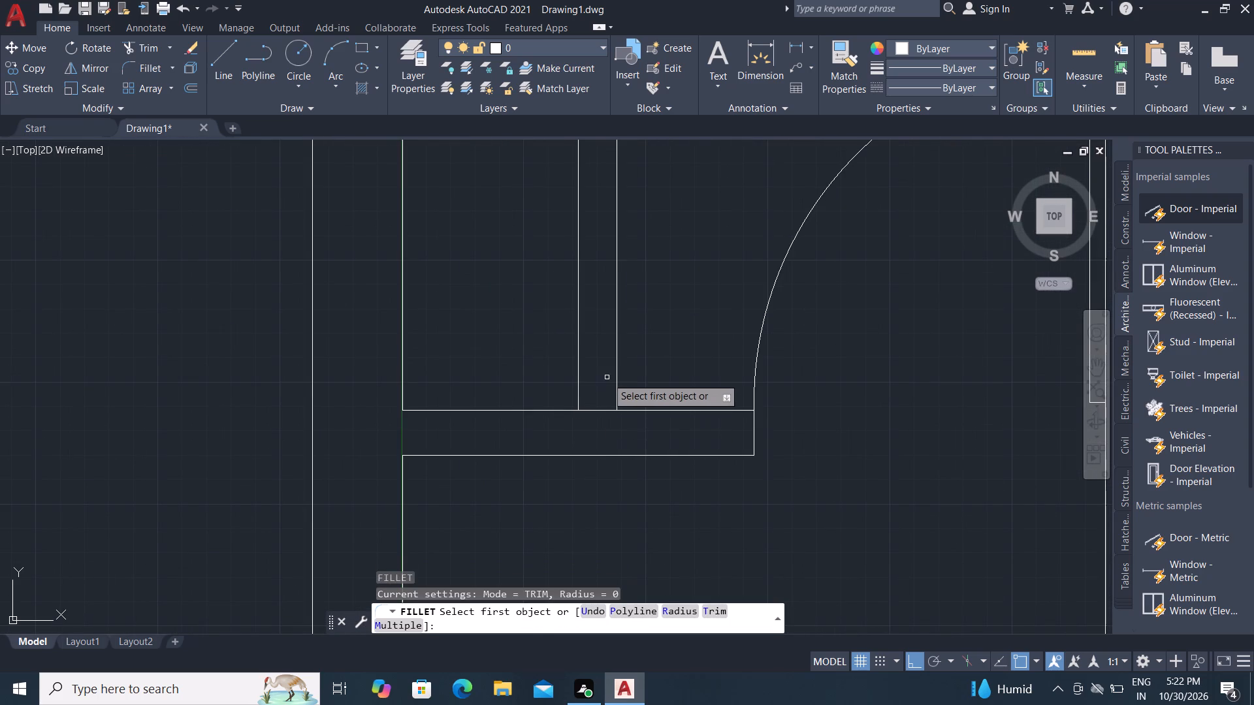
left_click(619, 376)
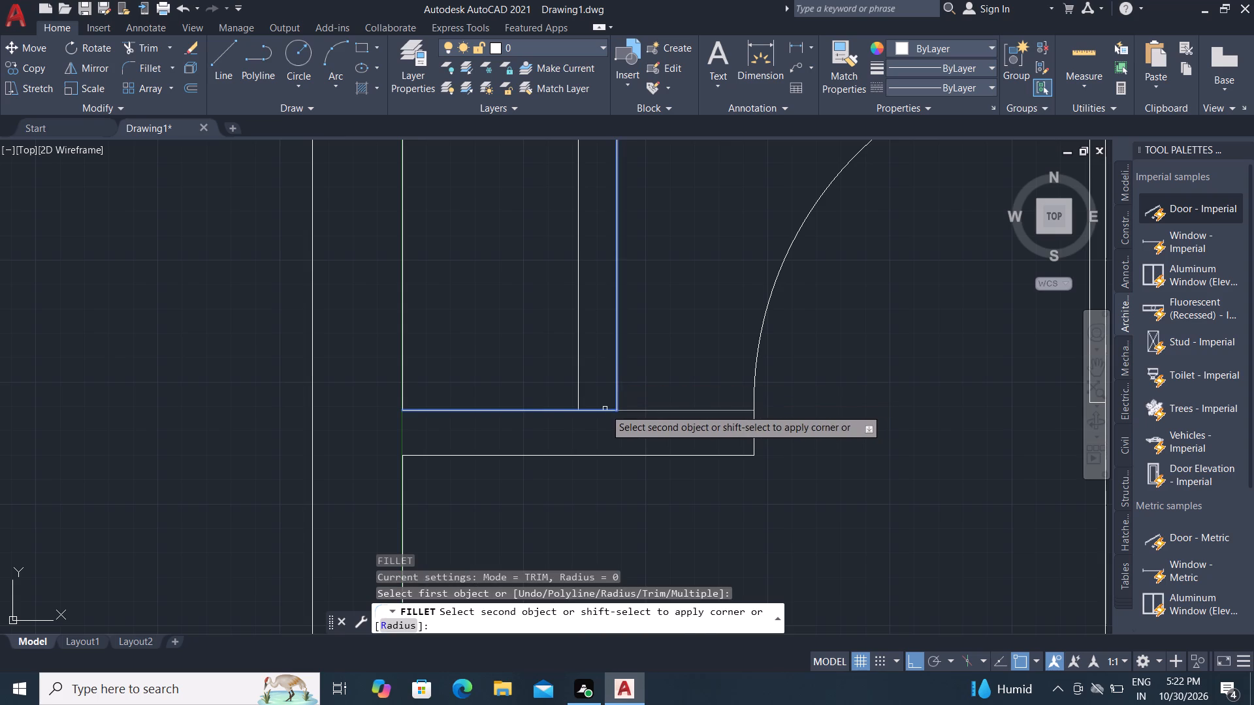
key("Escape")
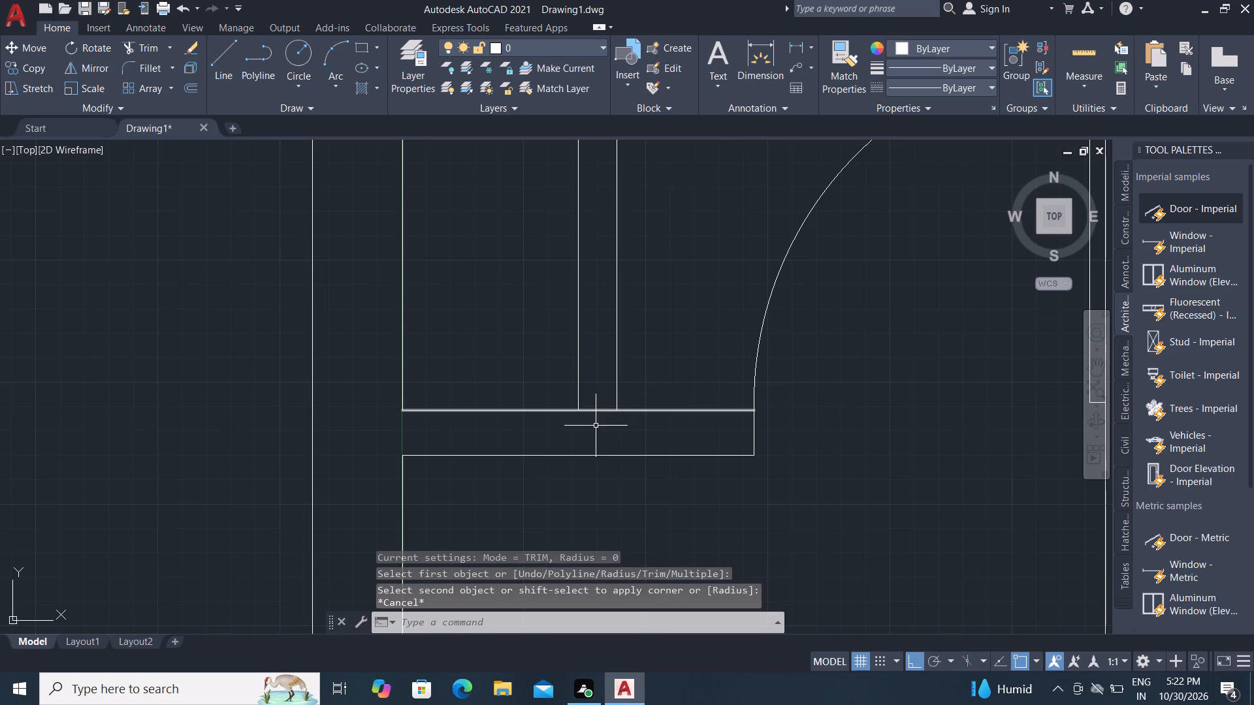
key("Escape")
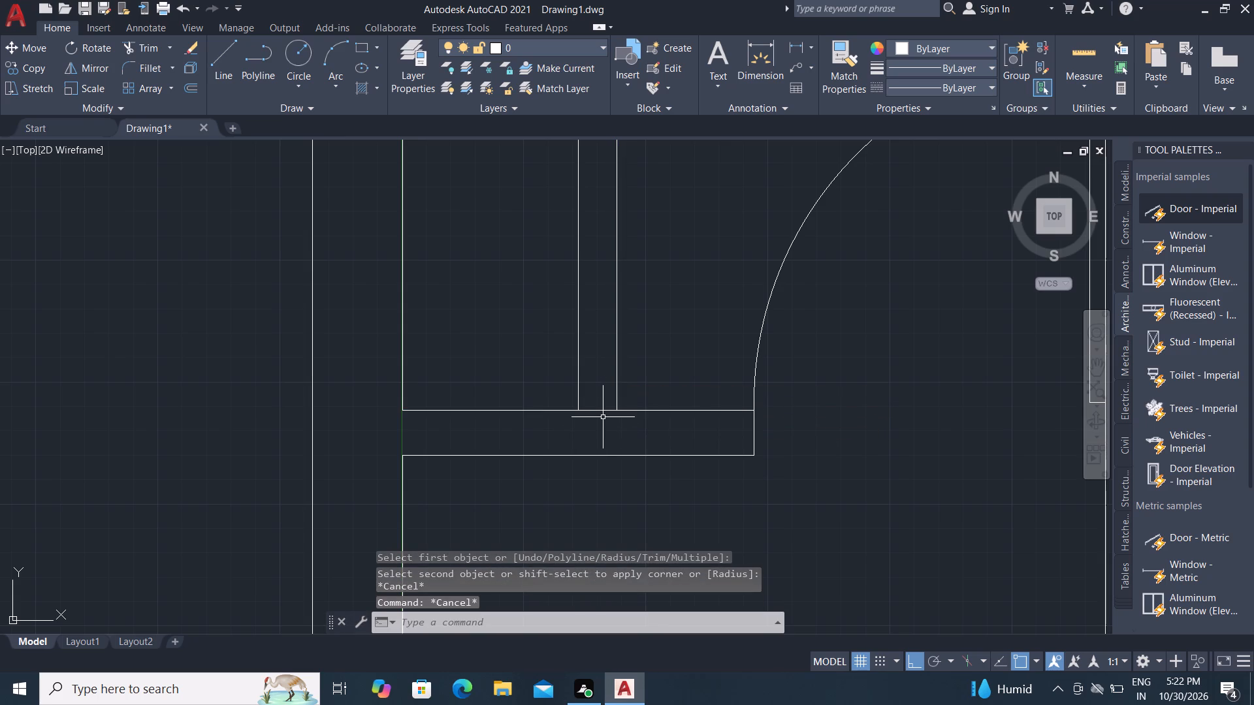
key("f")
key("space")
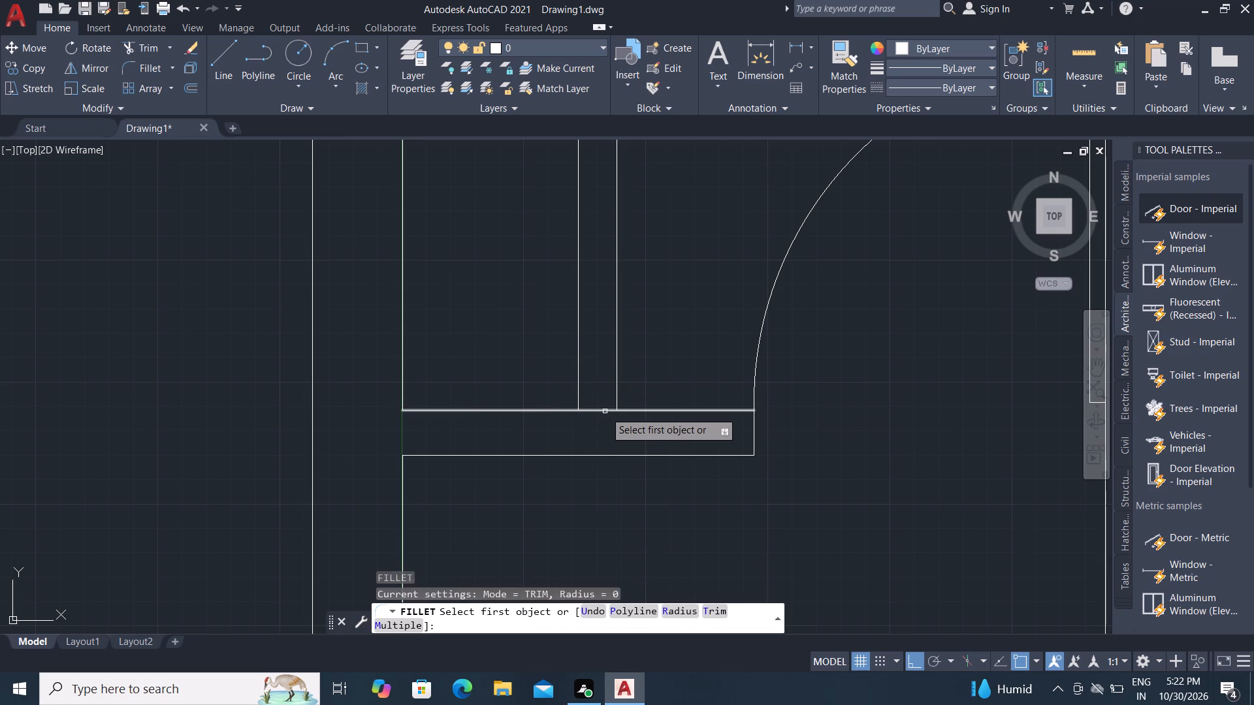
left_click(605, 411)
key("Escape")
Break the strip's right edge and the wall line below it at the point where the two meet.
key("b")
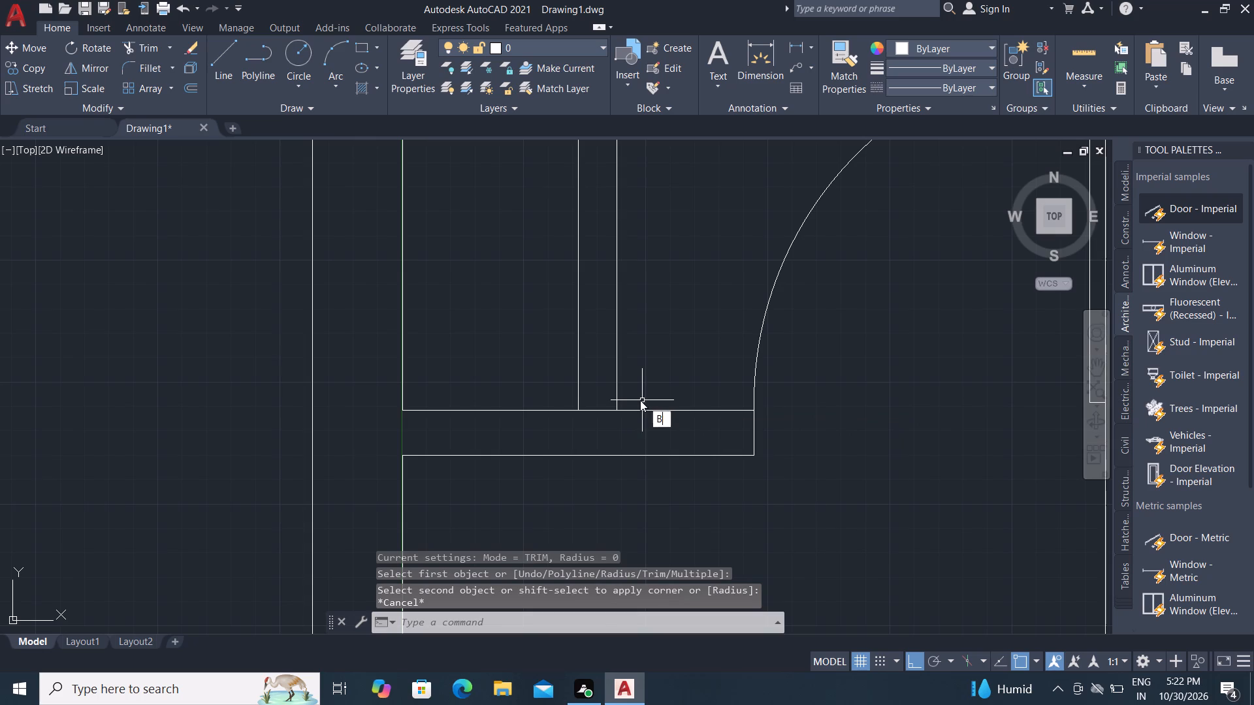
key("r")
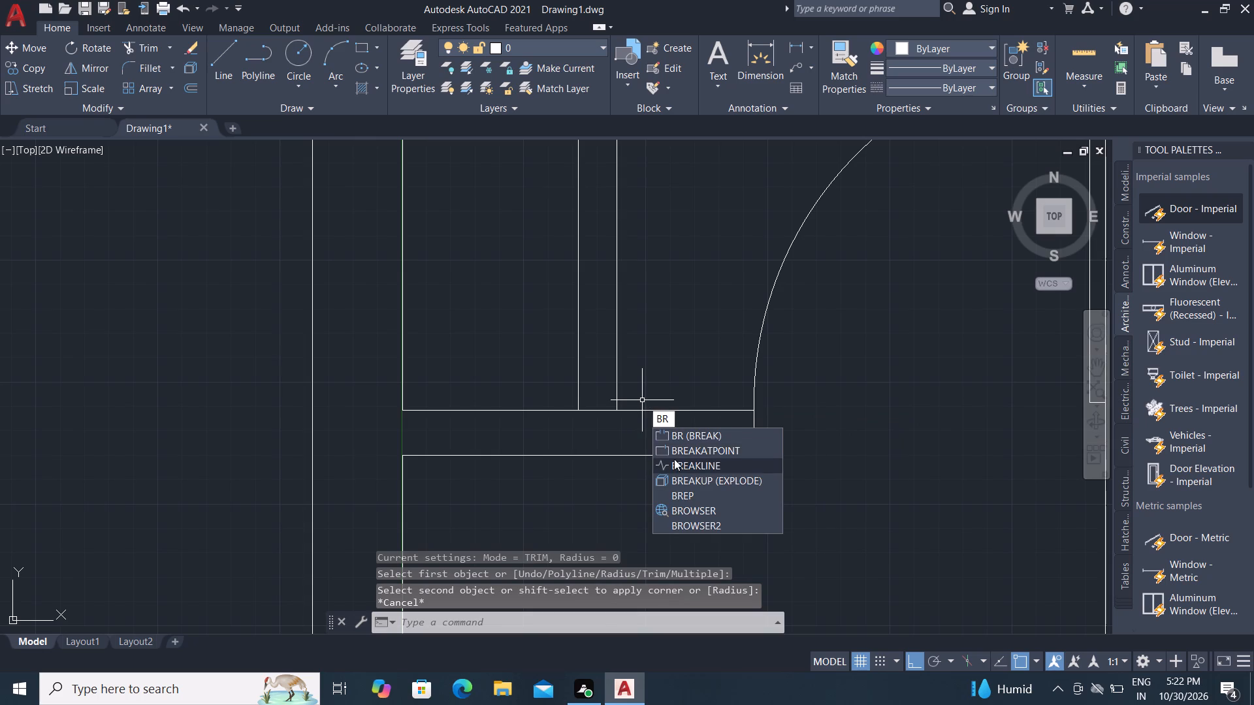
left_click(671, 449)
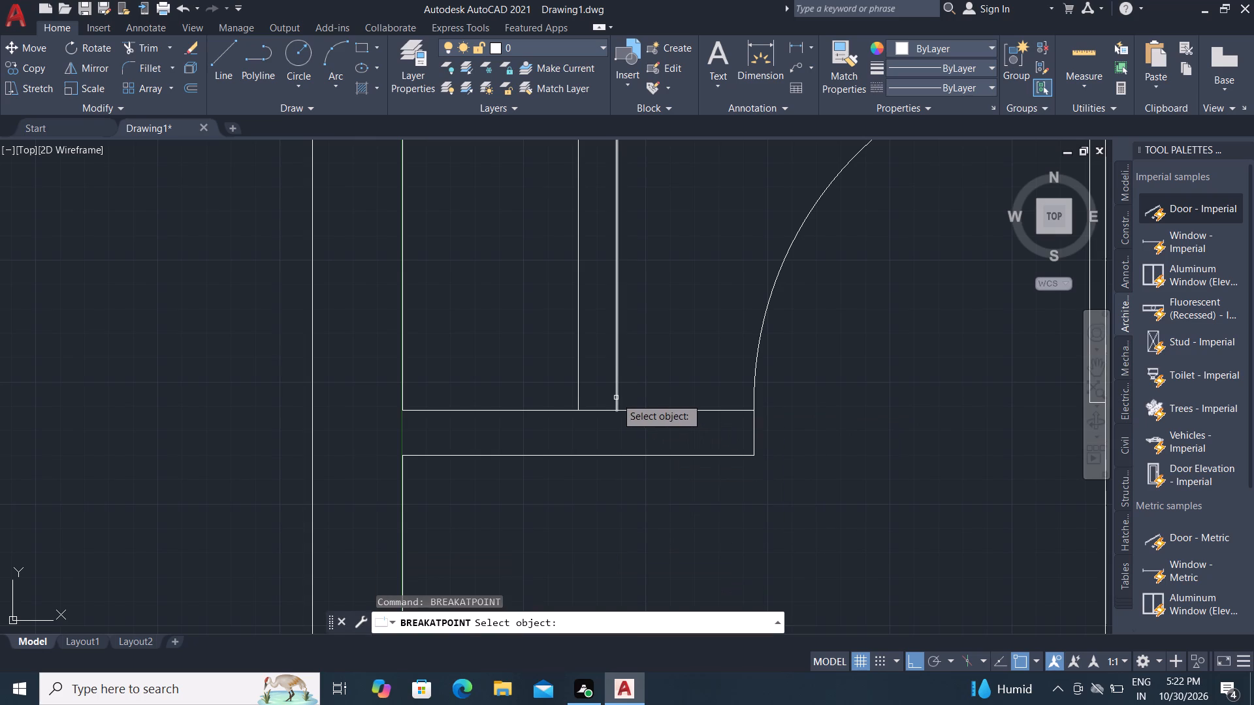
left_click(616, 398)
left_click(620, 411)
key("Escape")
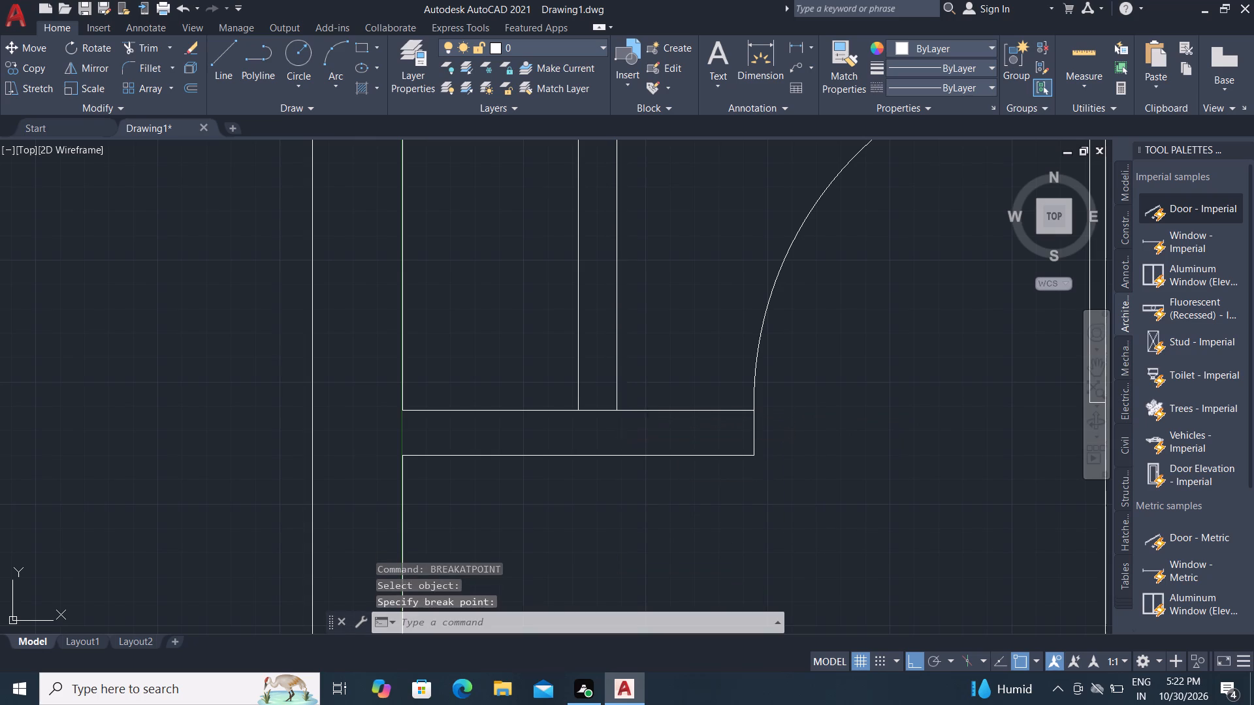
key("space")
left_click(613, 411)
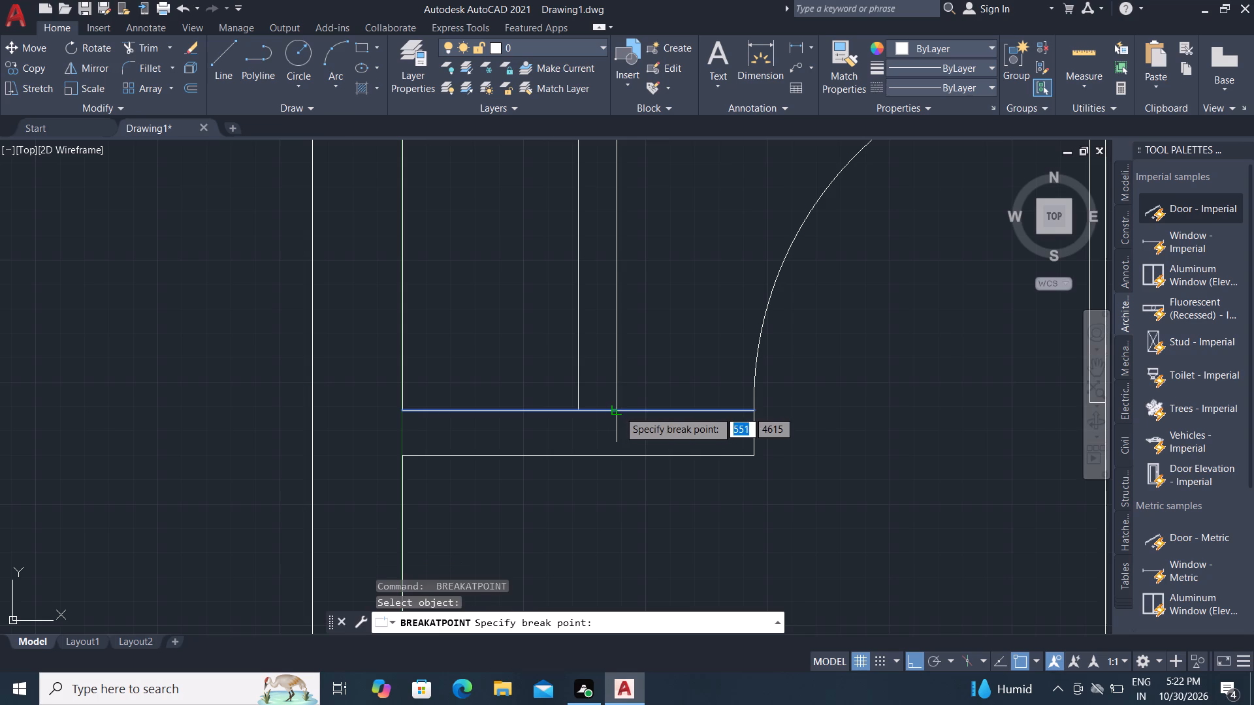
left_click(619, 411)
key("f")
key("b")
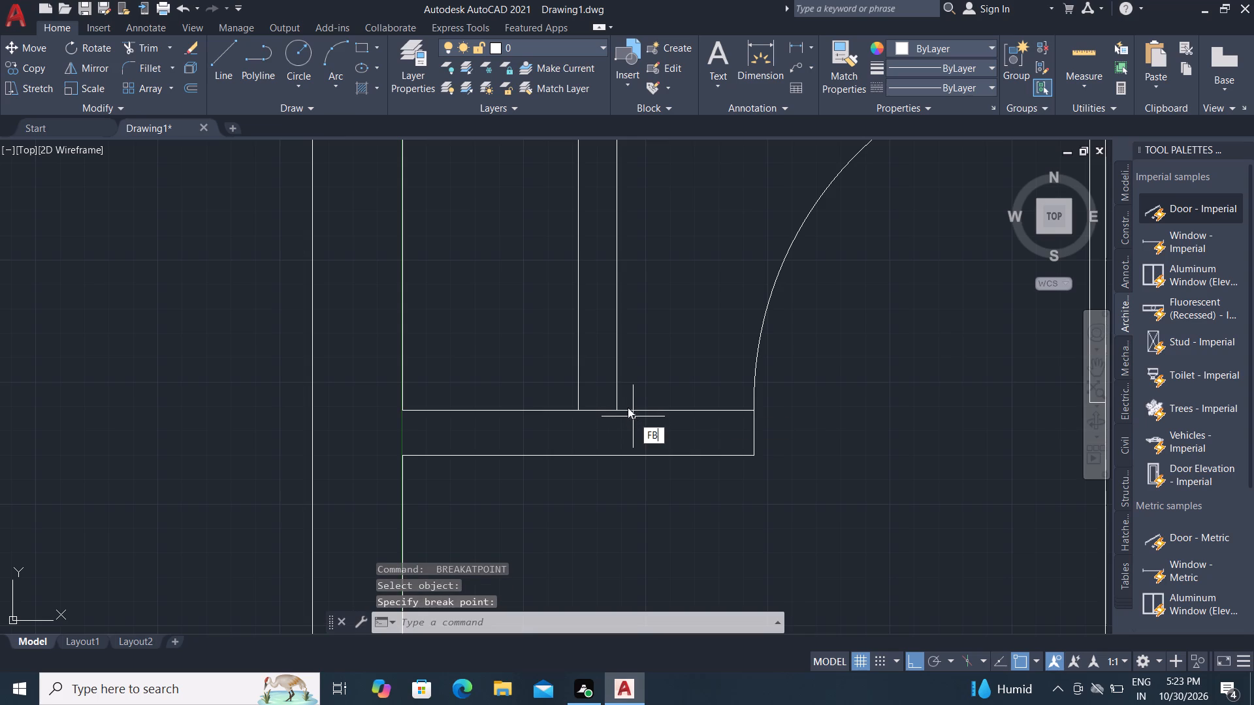
key("Escape")
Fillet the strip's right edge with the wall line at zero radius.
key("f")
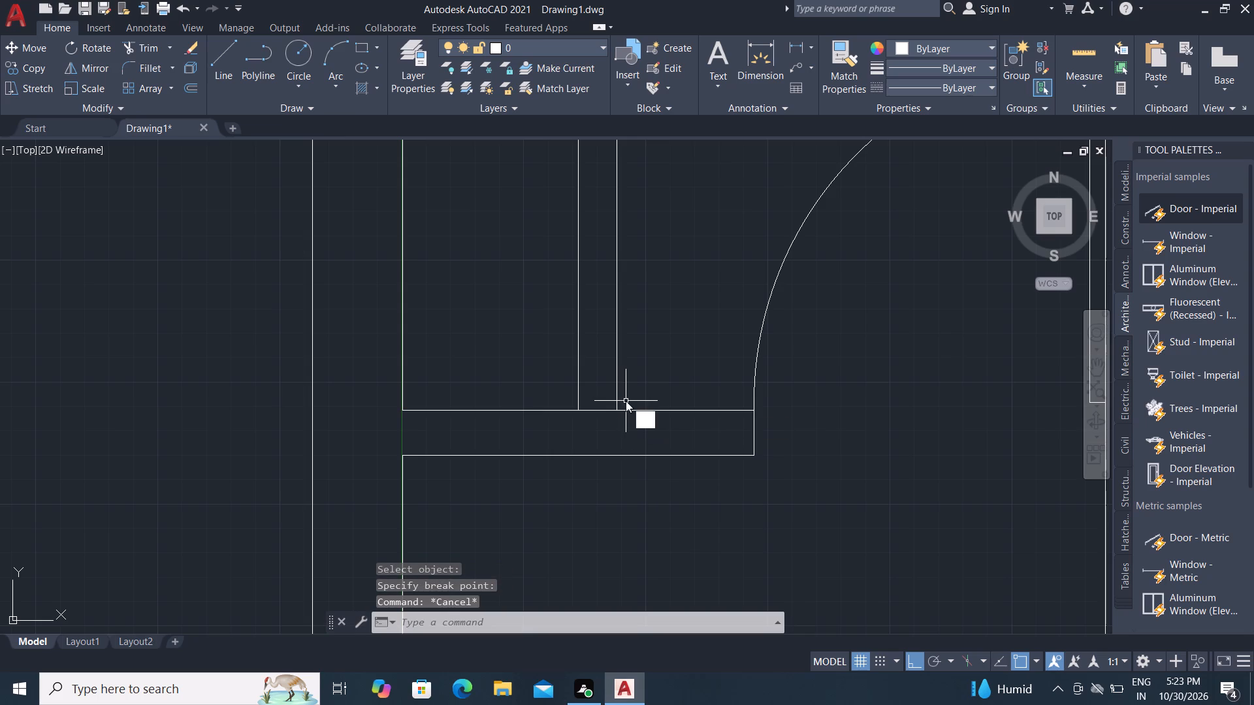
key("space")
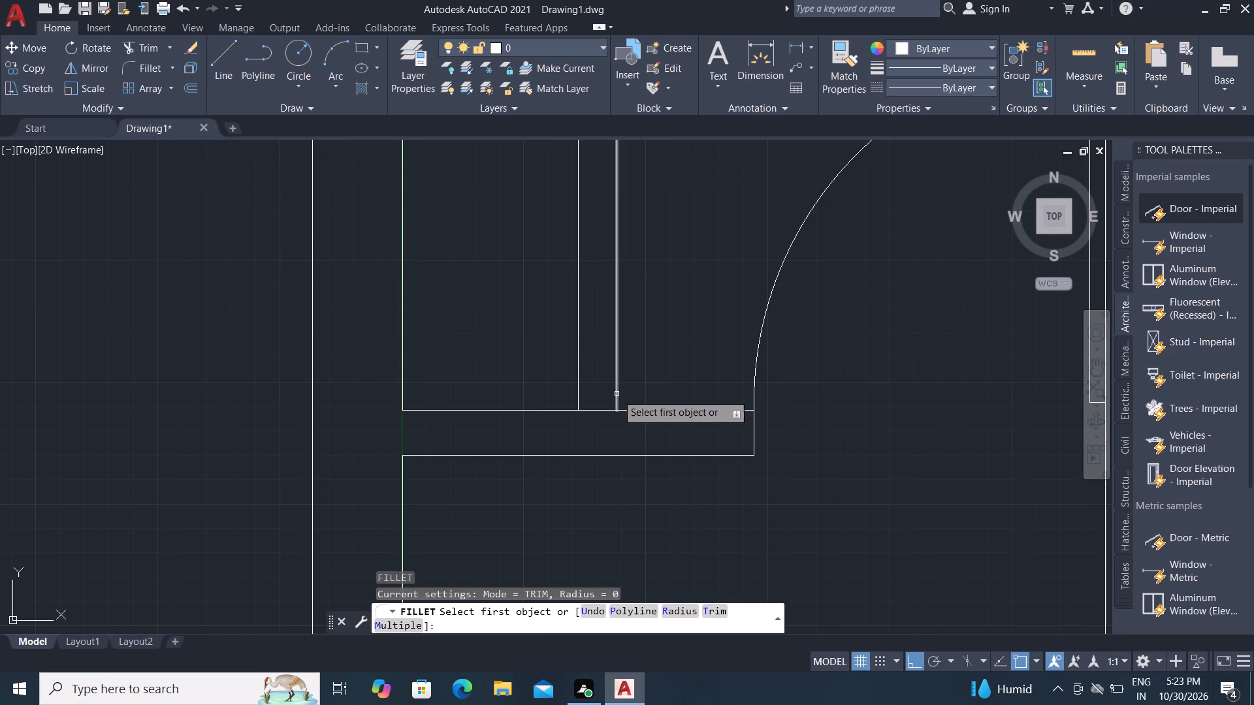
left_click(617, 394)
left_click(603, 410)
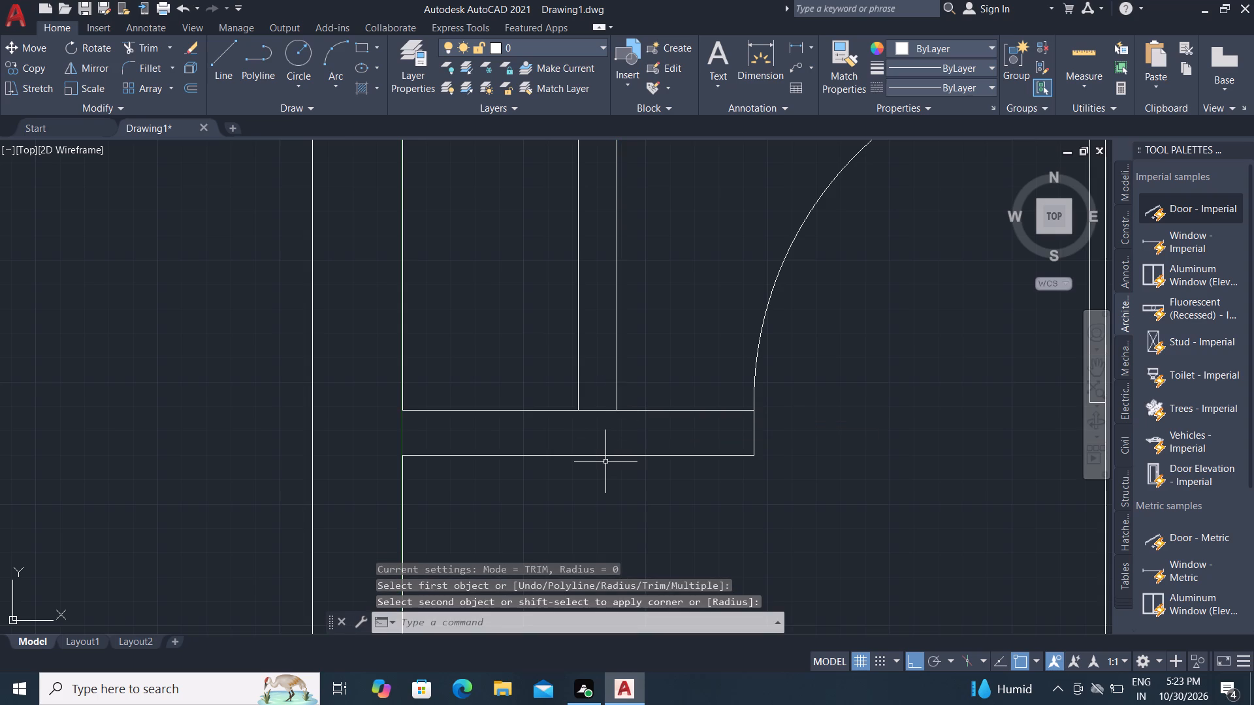
Fillet the strip's right edge with the wall line at a 200 mm radius, and regenerate the model.
key("f")
key("space")
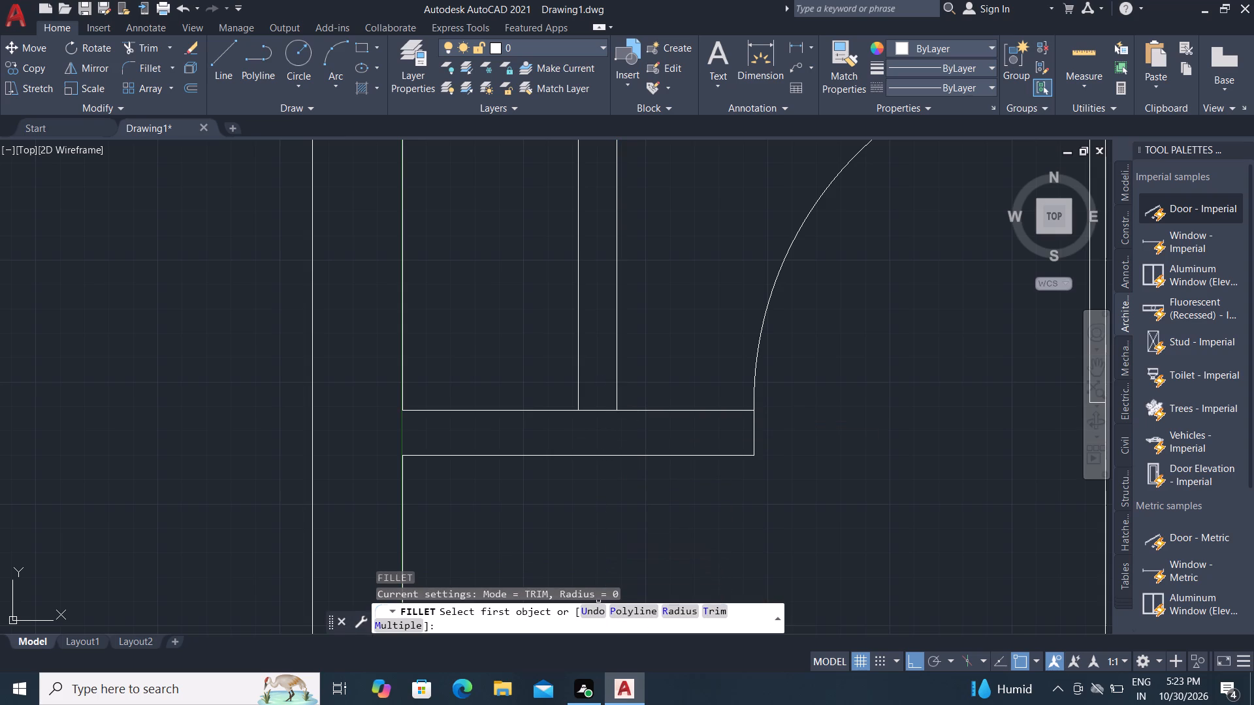
left_click(665, 609)
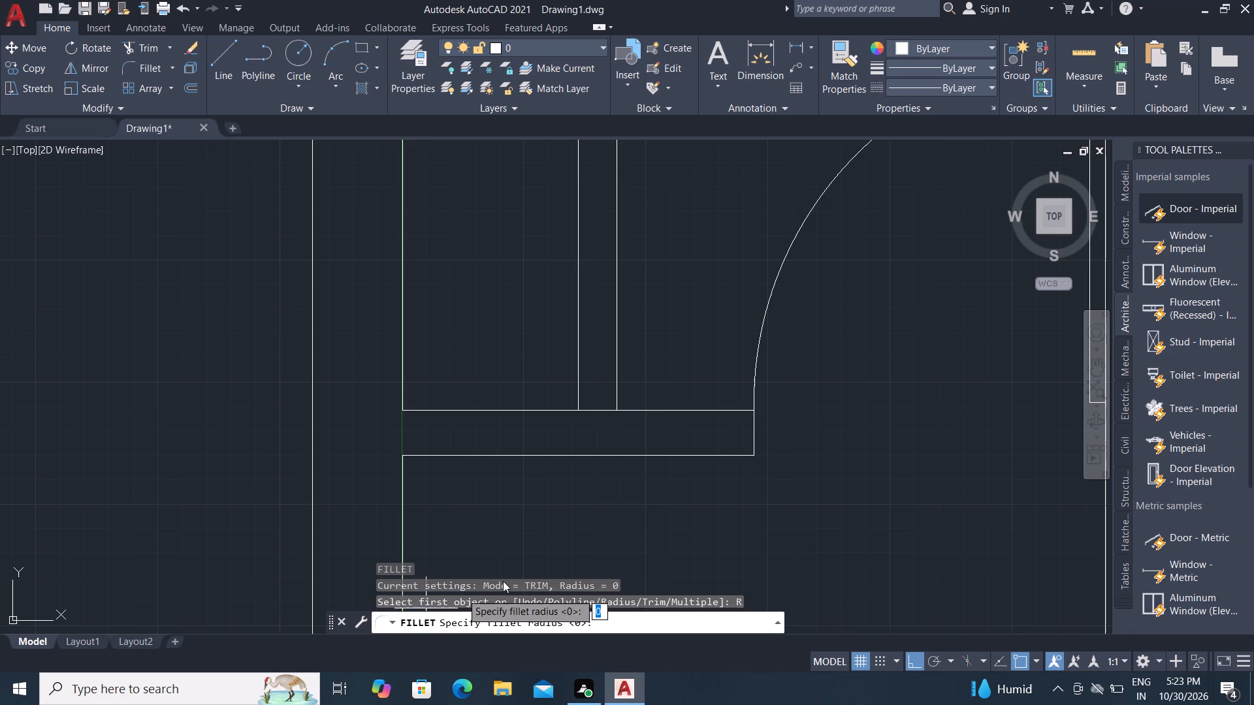
key("1")
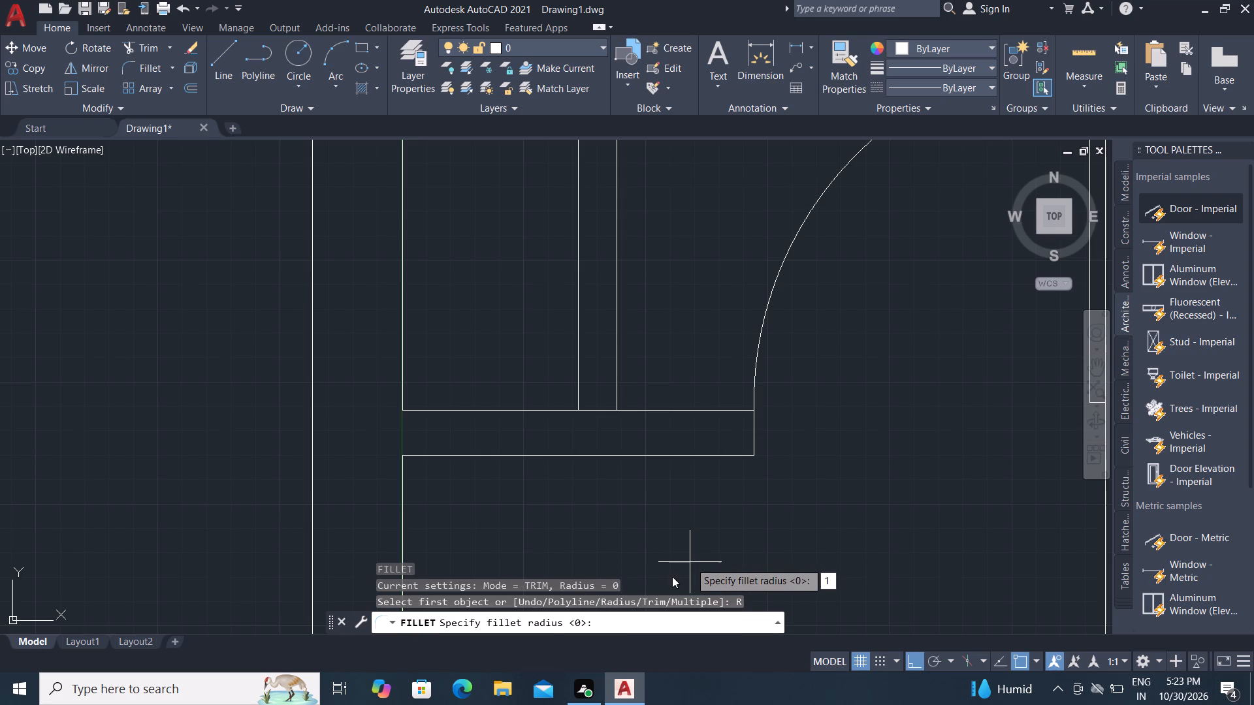
key("BackSpace")
key("2")
key("0")
key("0")
key("space")
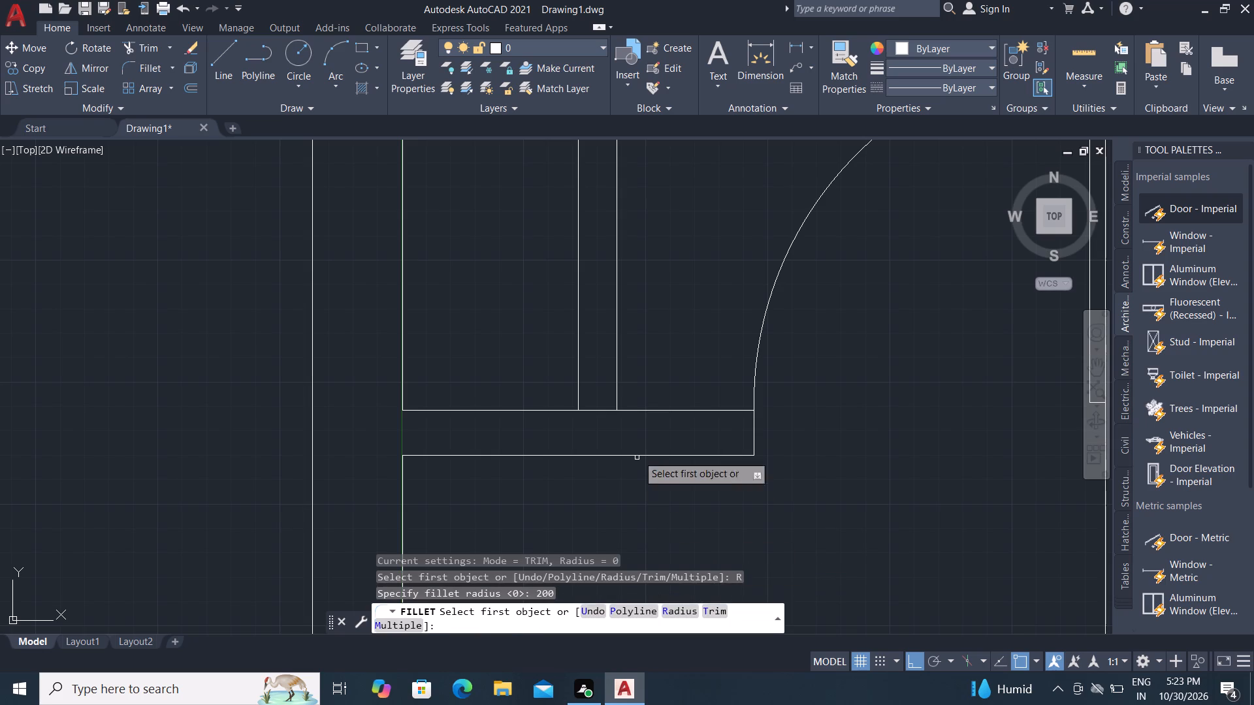
left_click(617, 392)
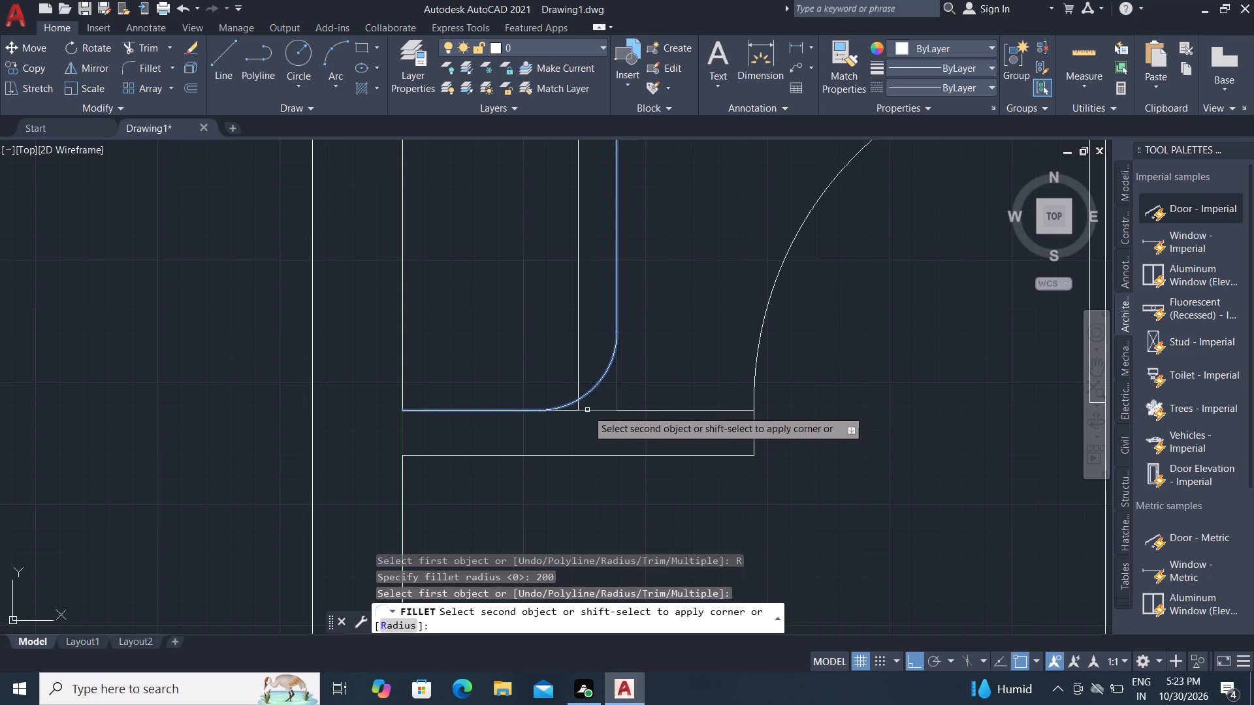
left_click(587, 410)
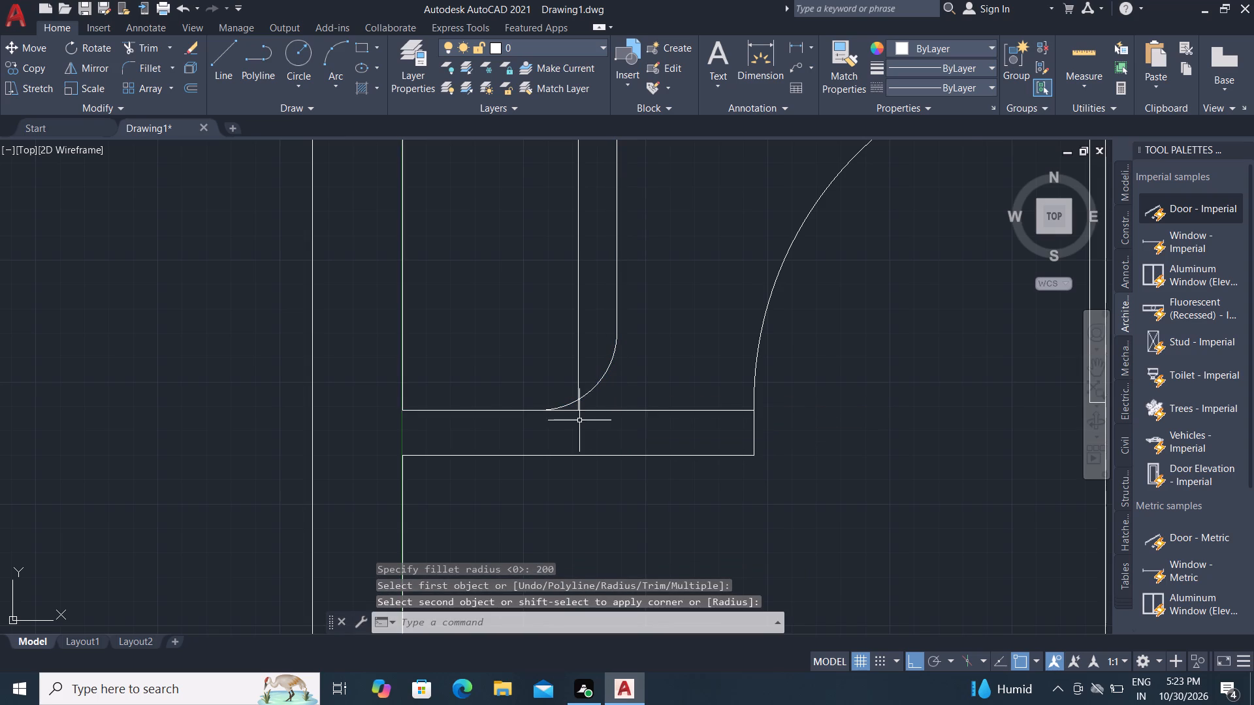
scroll(598, 416, "down", 1)
type("RE")
key("space")
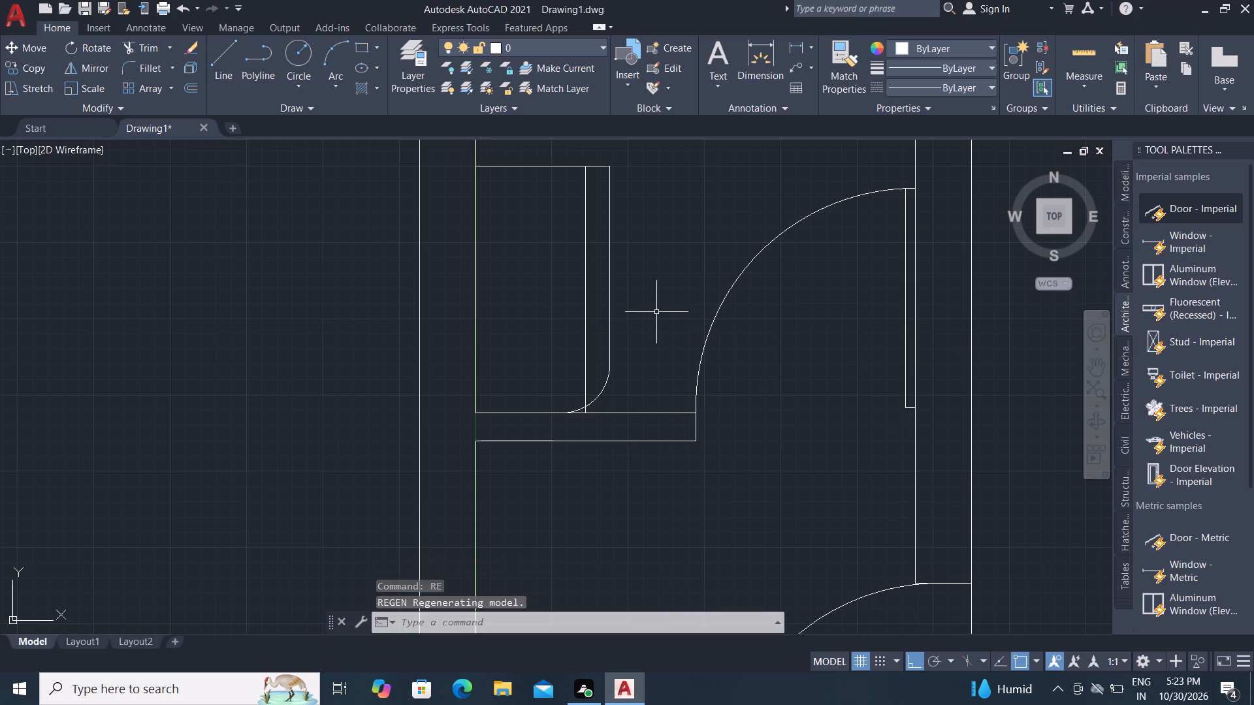
Draw a short horizontal line outward from the fillet arc's upper end and a vertical line up past the fixture's top edge.
scroll(609, 371, "up", 3)
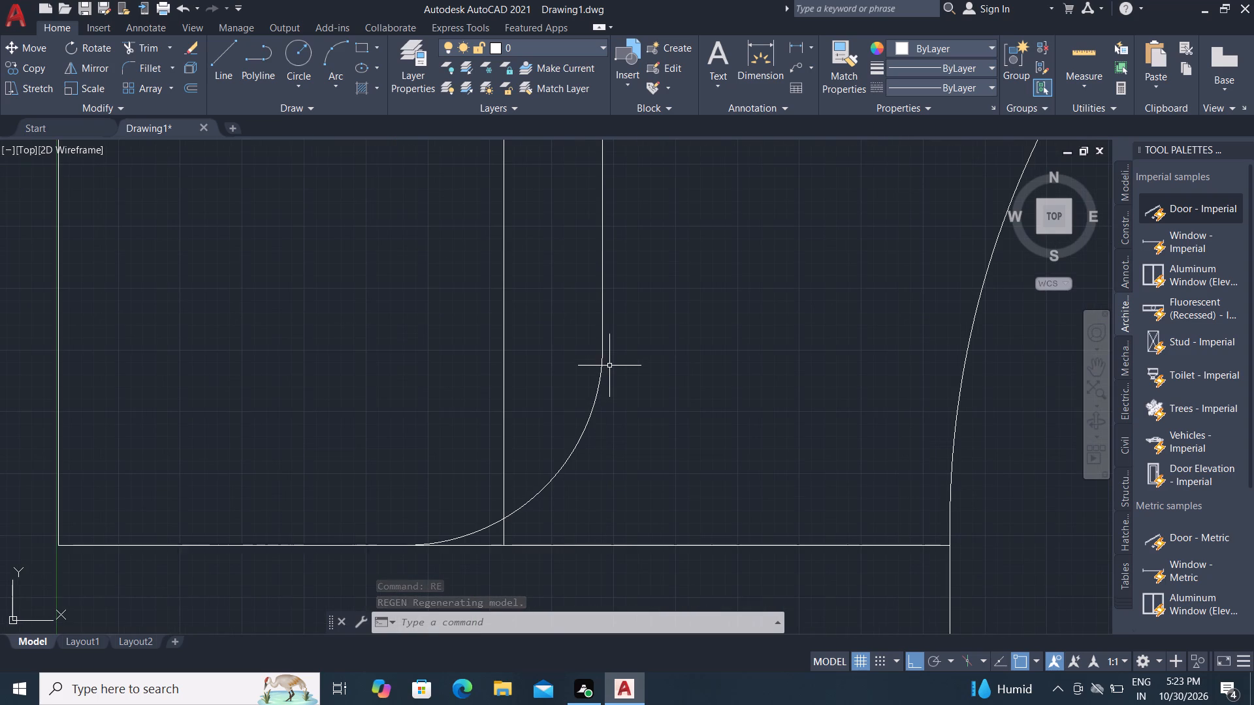
key("l")
key("space")
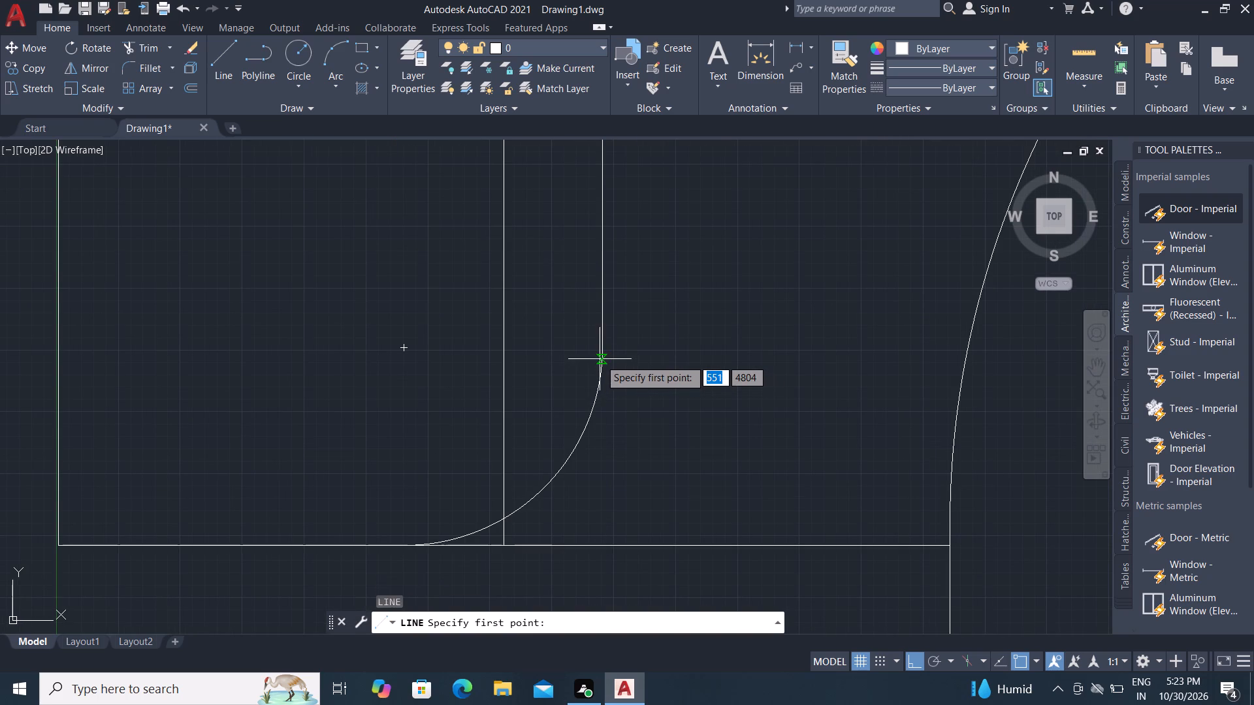
left_click(602, 352)
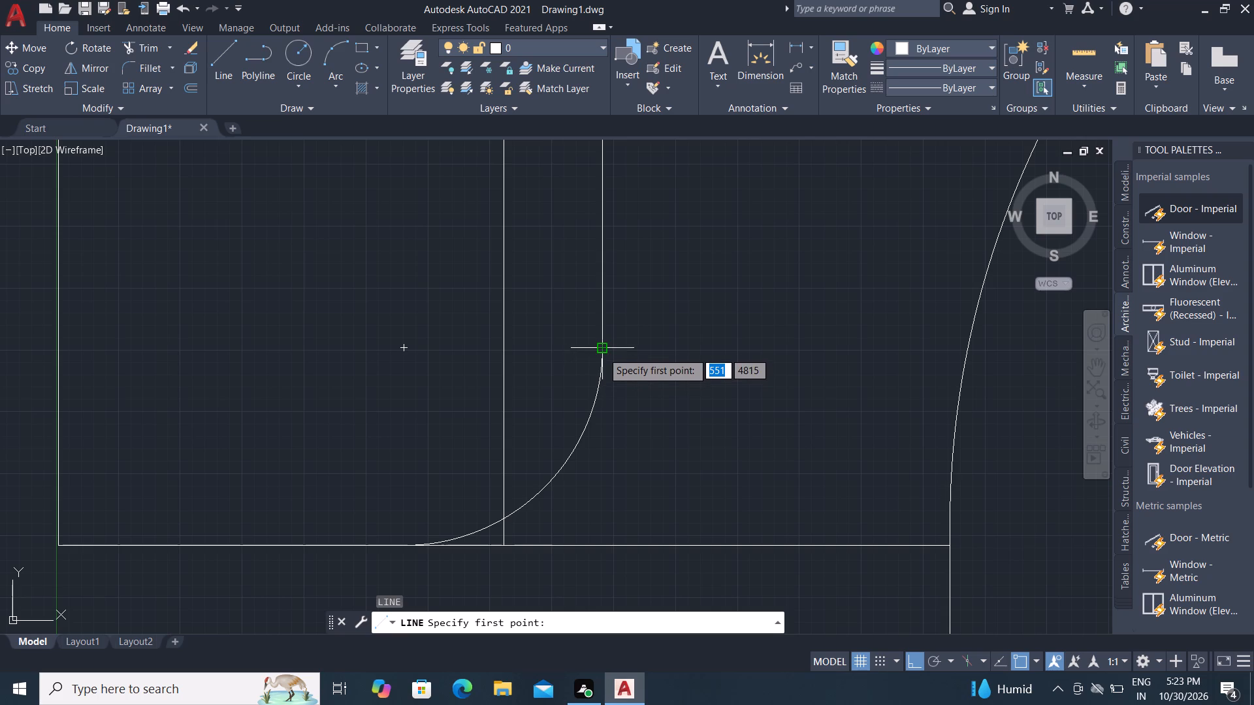
left_click(684, 349)
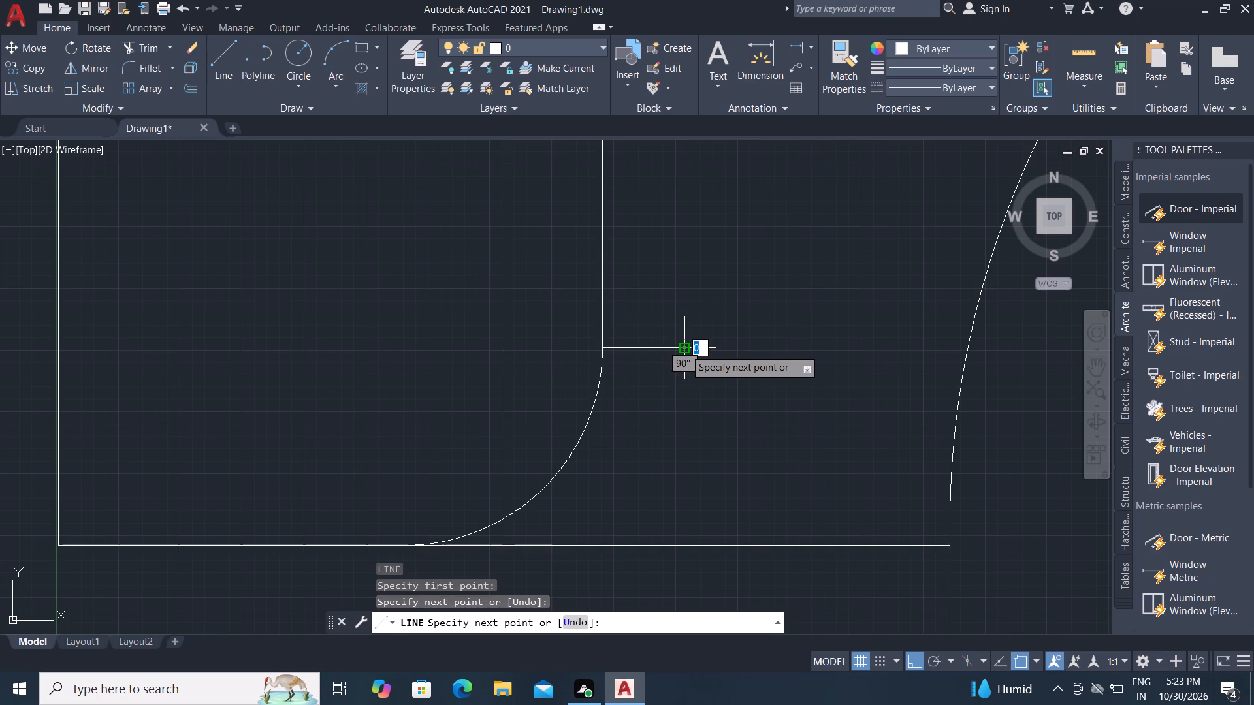
scroll(687, 350, "down", 2)
scroll(679, 292, "down", 4)
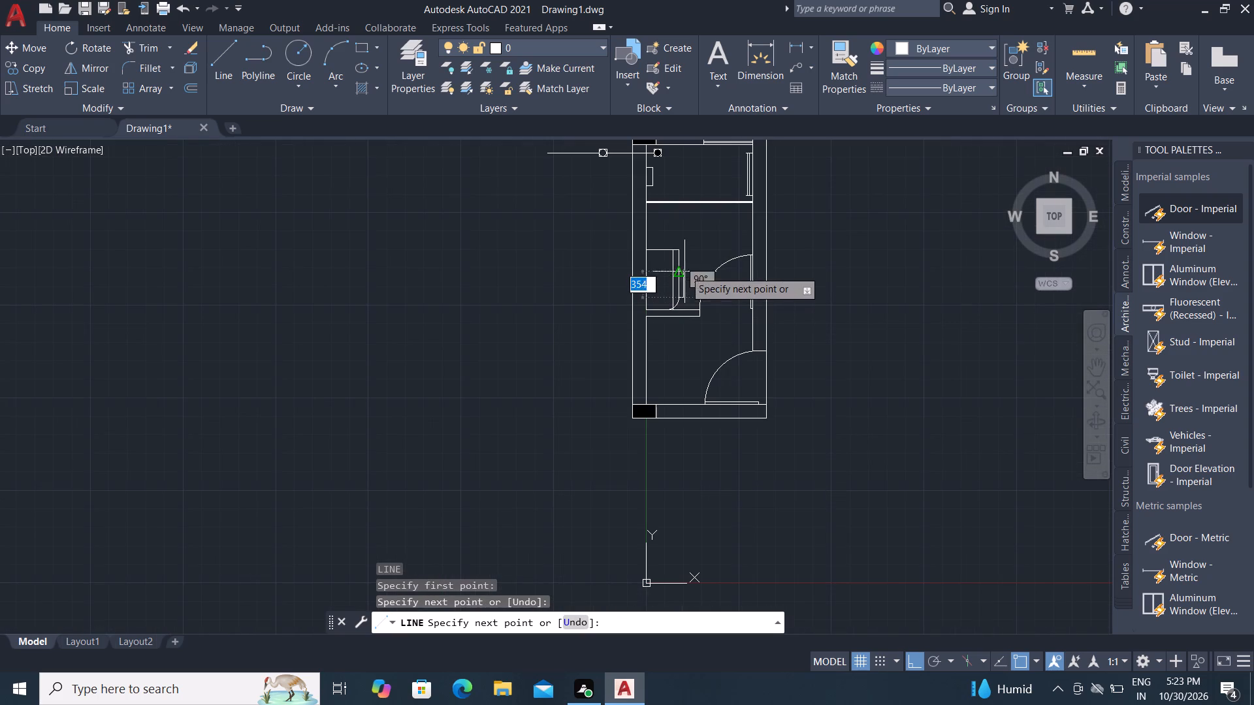
left_click(696, 242)
scroll(680, 253, "up", 2)
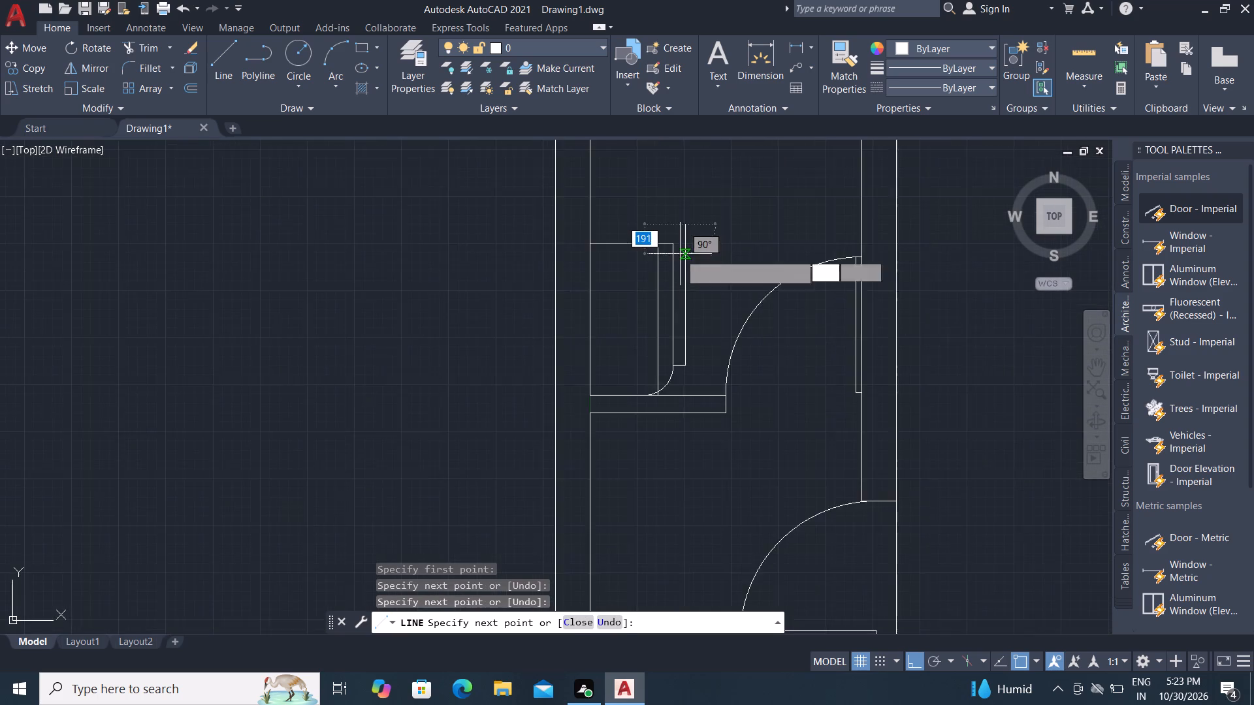
scroll(679, 254, "up", 3)
key("Escape")
key("Escape")
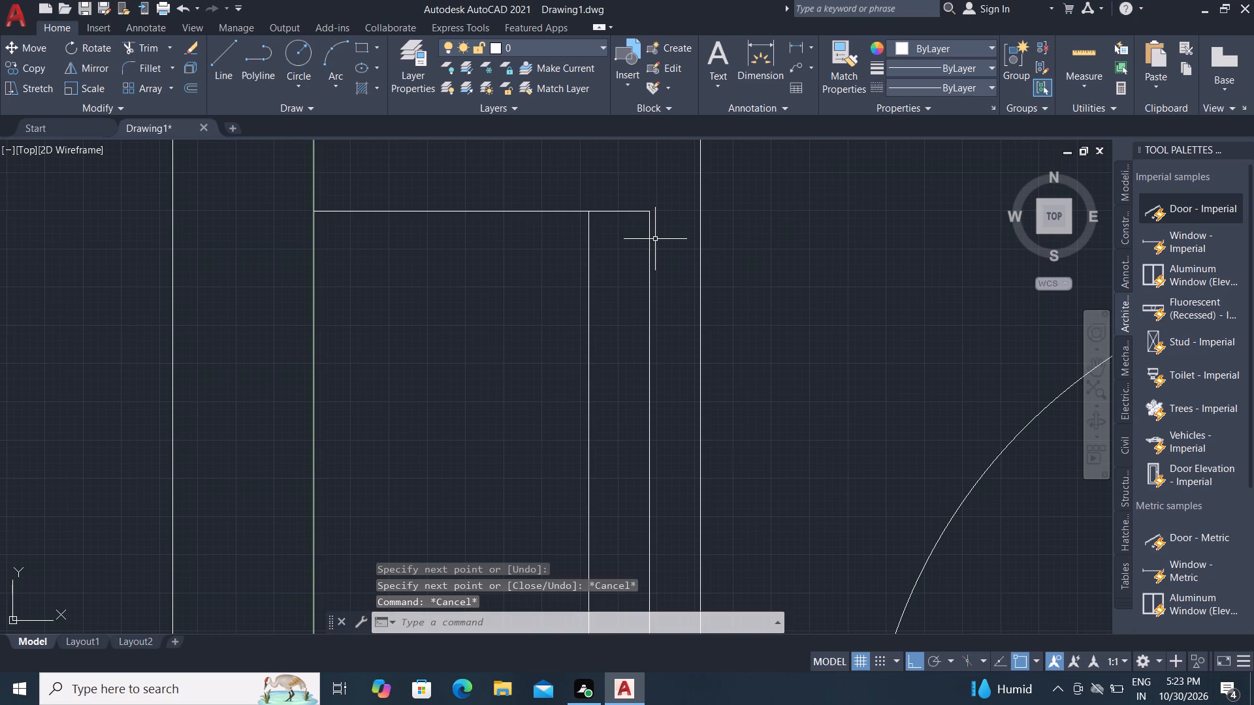
Extend the fixture's top edge to the new outer vertical line.
key("r")
key("Escape")
type("EX")
key("space")
left_click(642, 210)
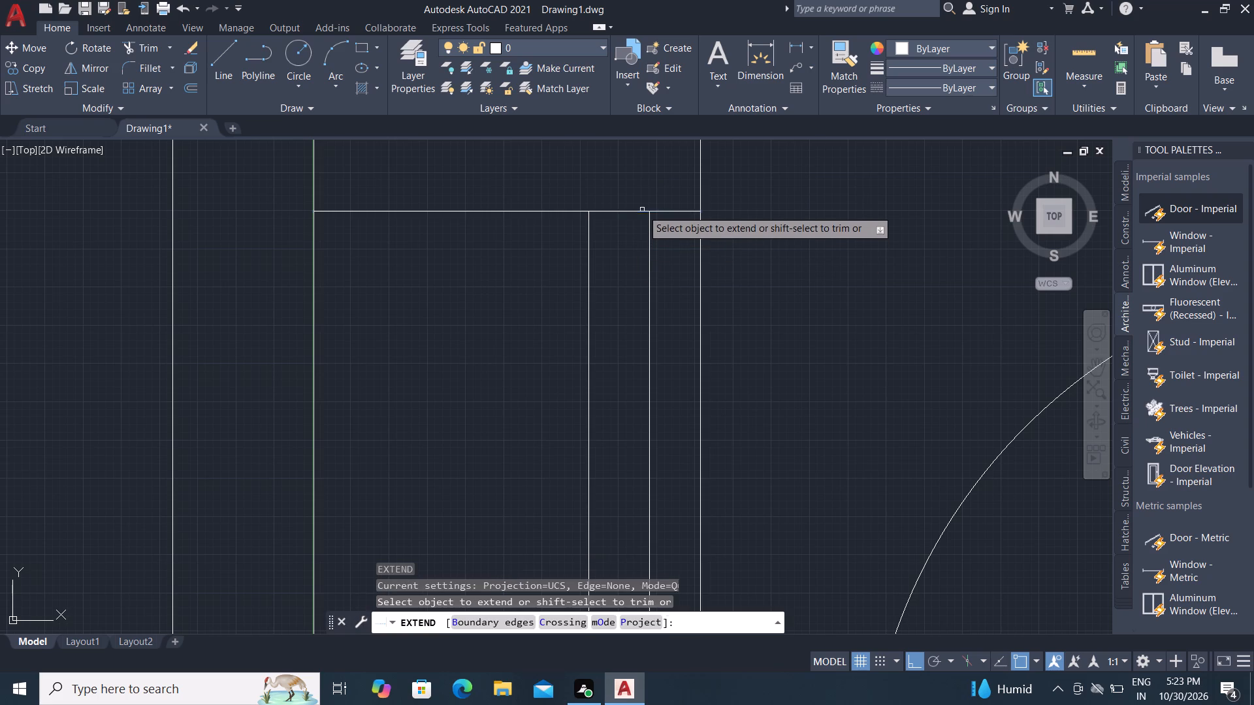
key("Escape")
Trim the part of the outer vertical line that overshoots the fixture's top edge.
type("TR")
key("space")
scroll(727, 289, "down", 2)
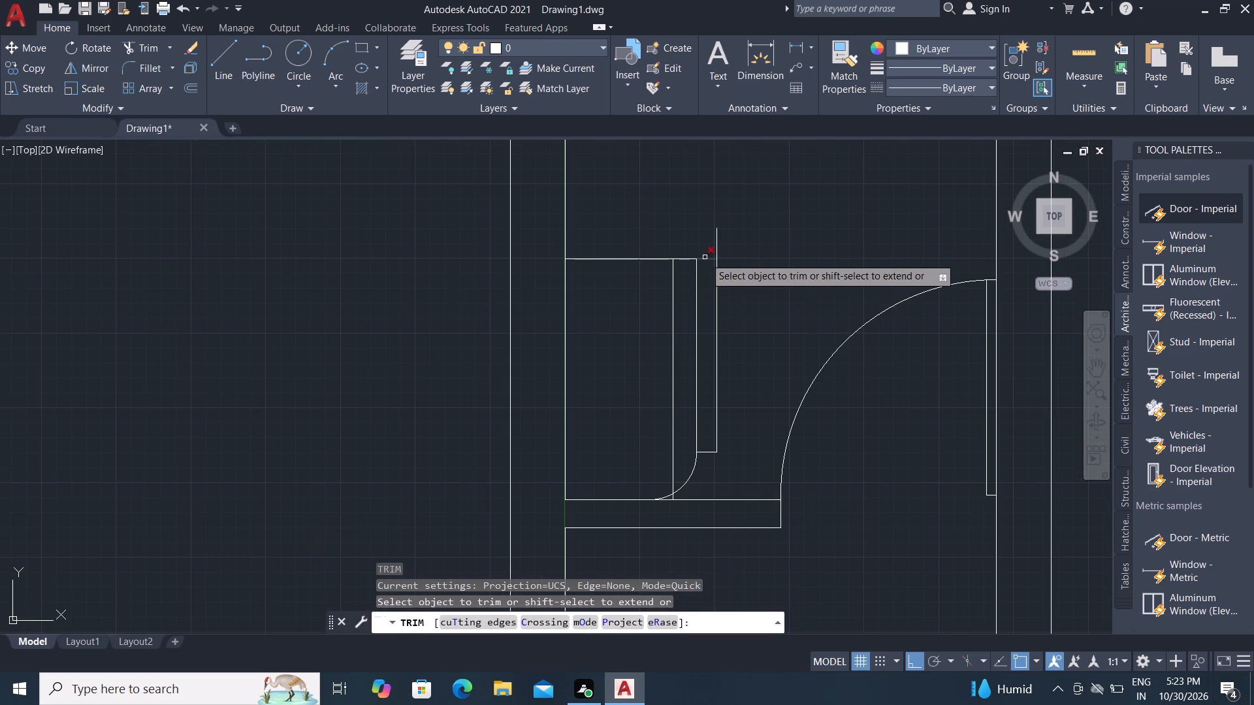
left_click(709, 251)
left_click(737, 249)
key("Escape")
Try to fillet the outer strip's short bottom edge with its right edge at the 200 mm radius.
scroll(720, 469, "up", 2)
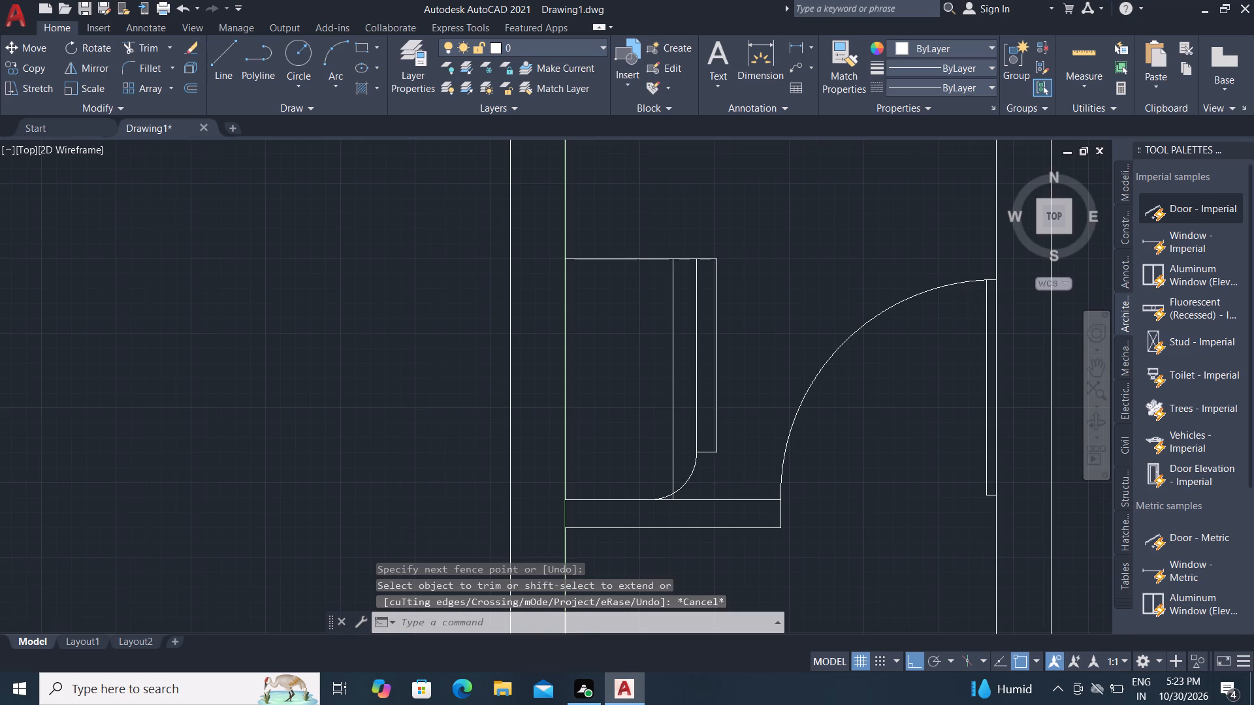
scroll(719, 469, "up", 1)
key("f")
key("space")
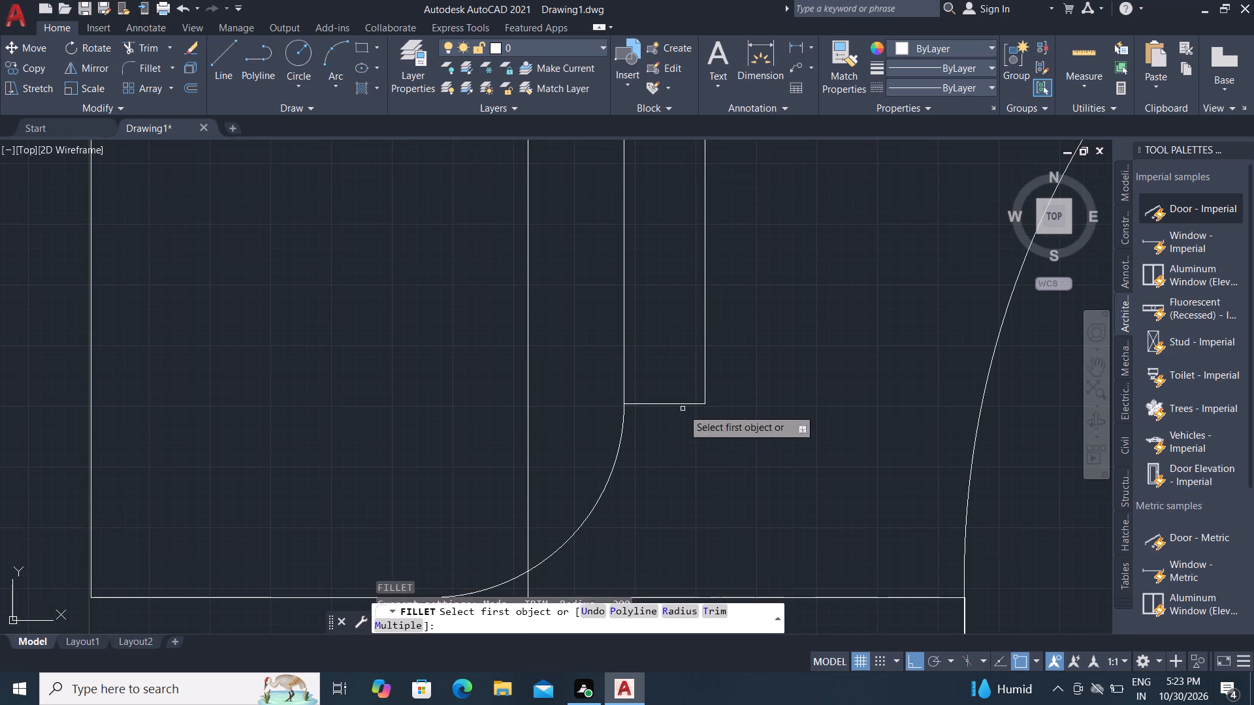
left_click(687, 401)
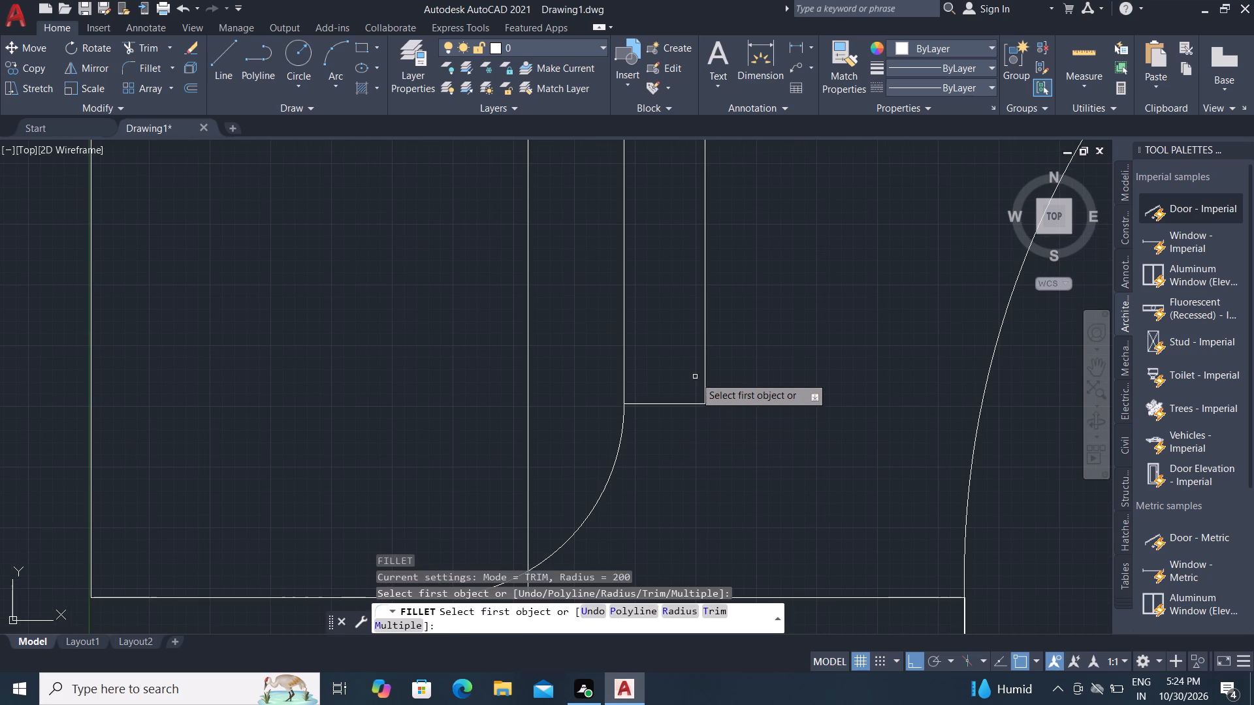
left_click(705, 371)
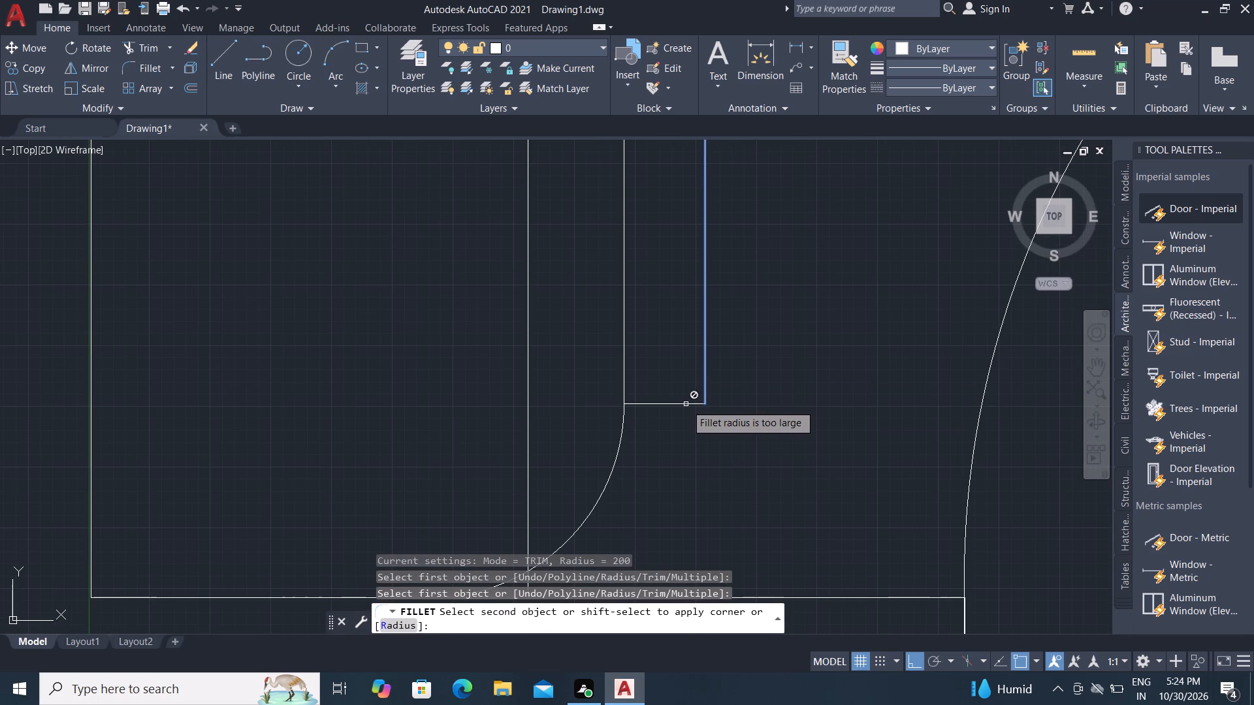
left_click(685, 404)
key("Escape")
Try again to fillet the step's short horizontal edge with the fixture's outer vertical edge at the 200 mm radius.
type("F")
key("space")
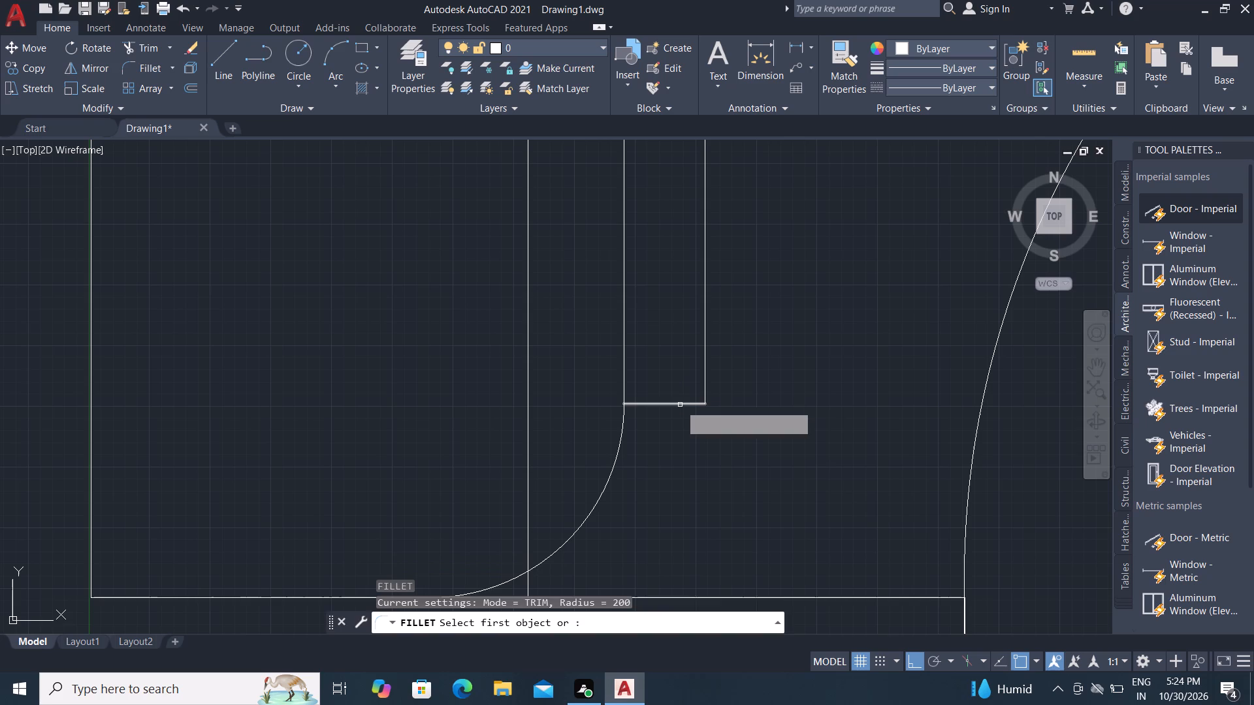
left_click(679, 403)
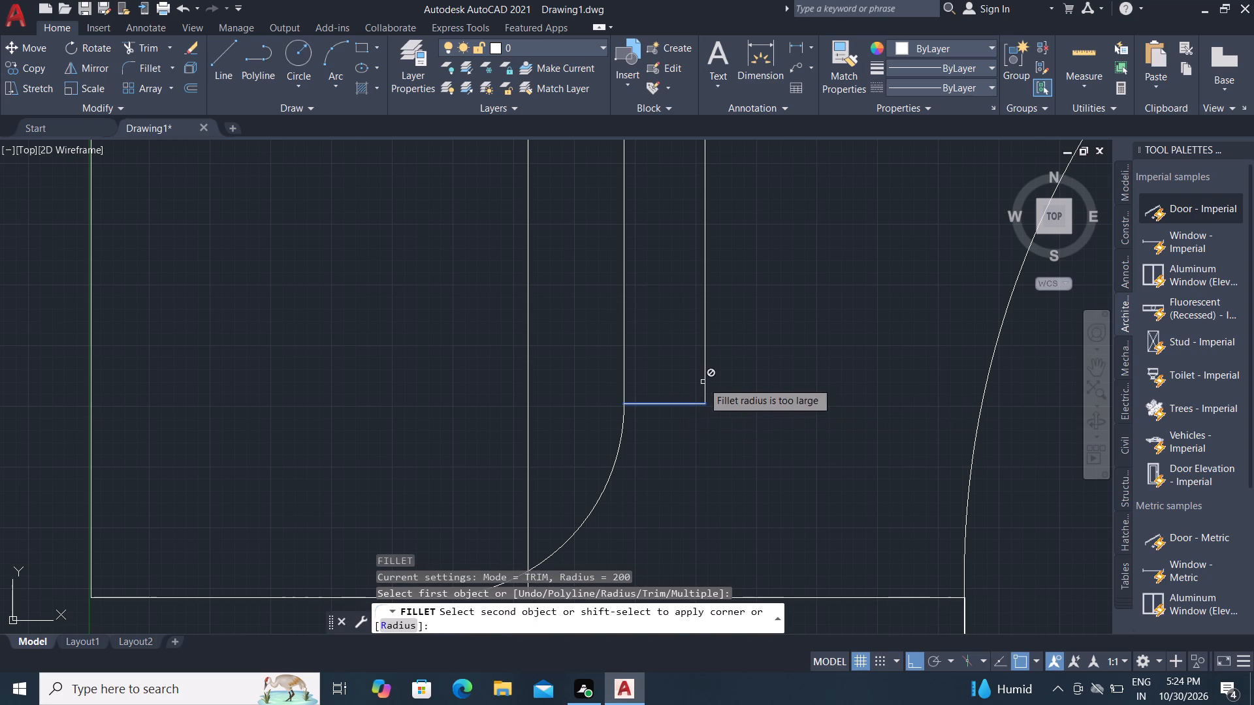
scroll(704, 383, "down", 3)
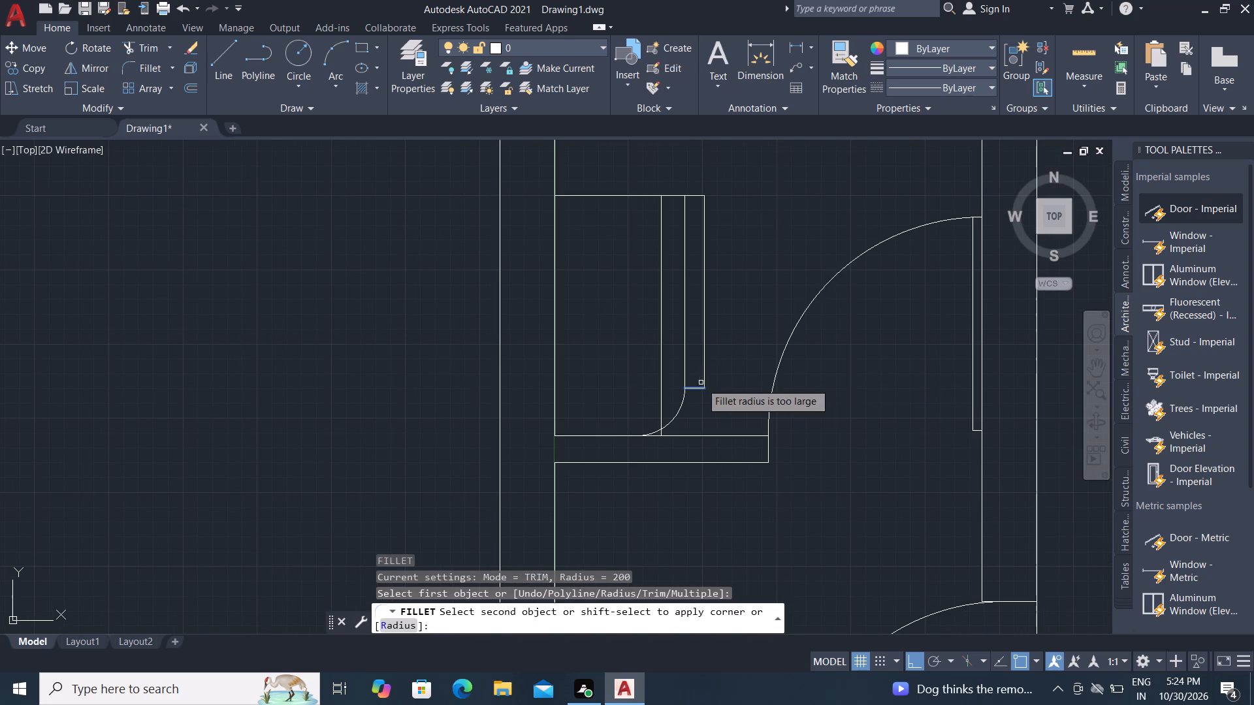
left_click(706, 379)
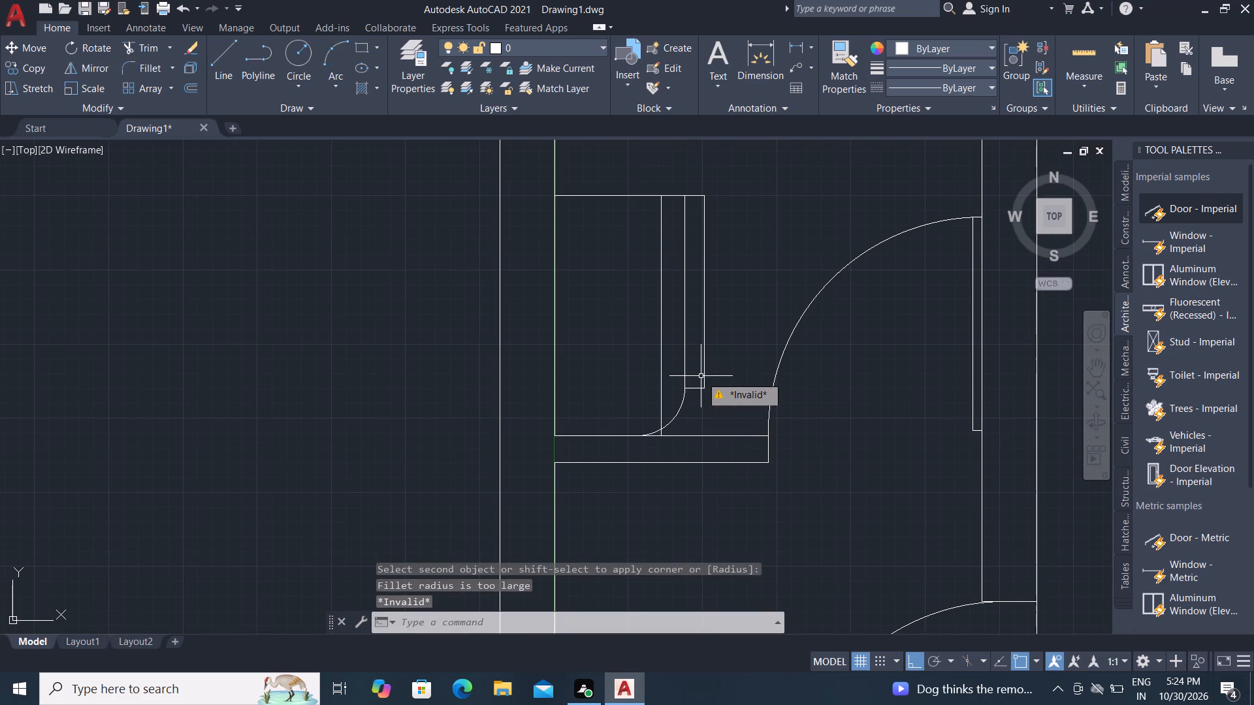
Trim away the two inner vertical lines of the fixture, including the stub below the large corner arc.
scroll(704, 366, "up", 1)
type("TR")
key("space")
scroll(643, 461, "up", 5)
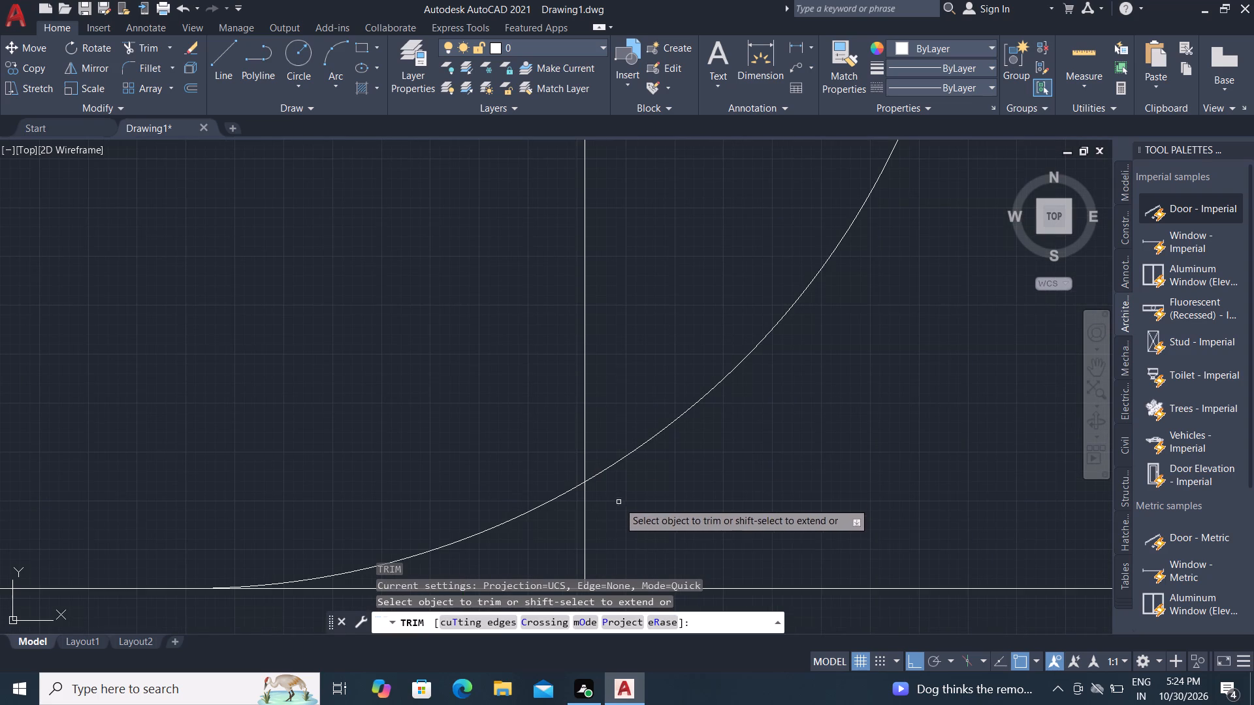
left_click(585, 516)
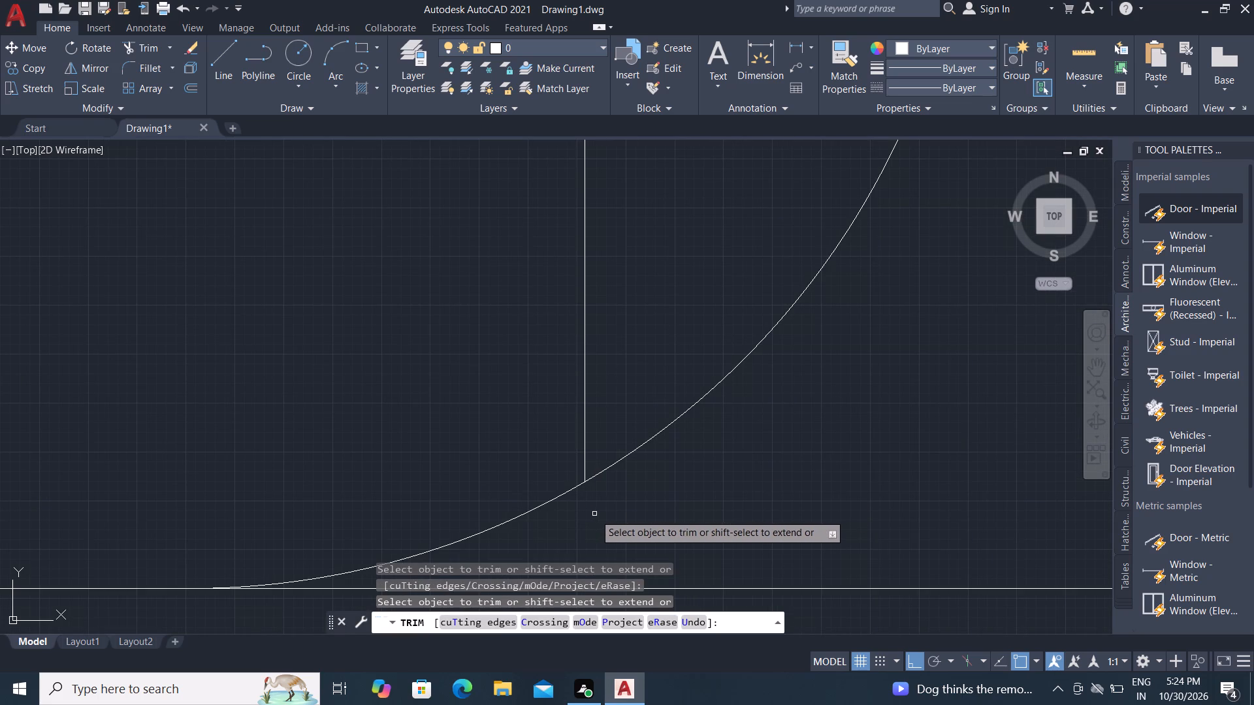
scroll(595, 512, "down", 4)
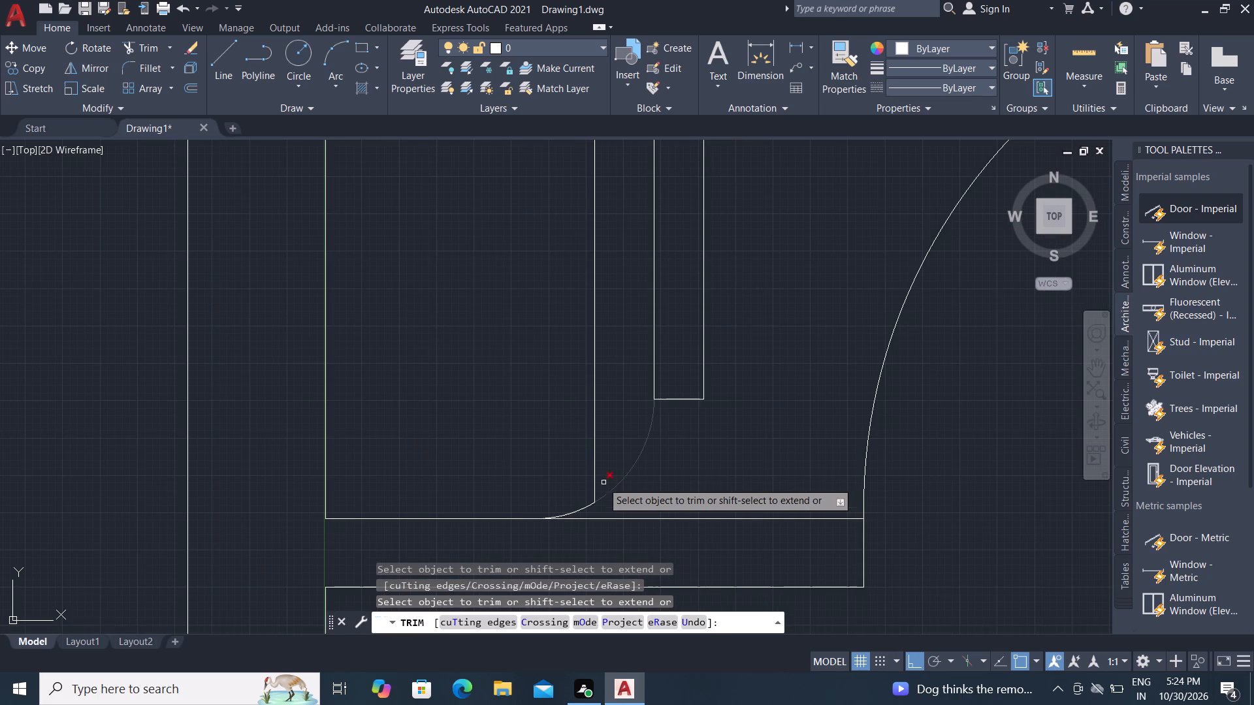
left_click(593, 462)
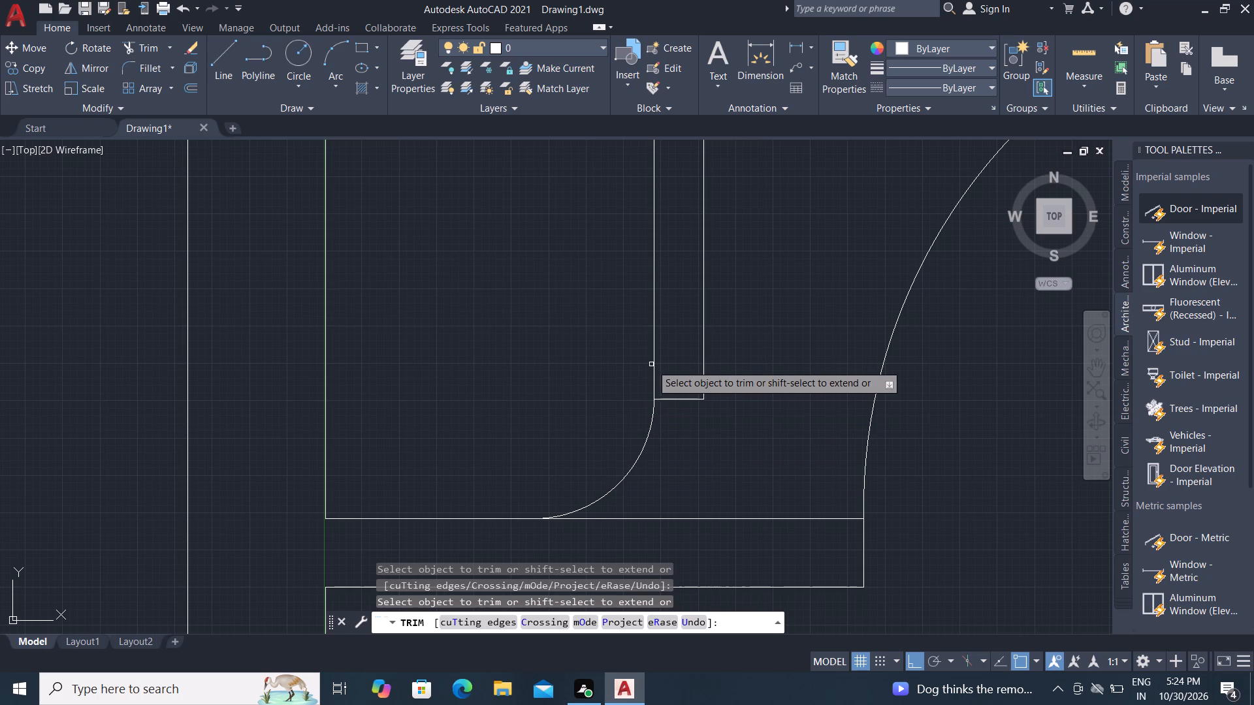
left_click(654, 371)
scroll(666, 441, "down", 2)
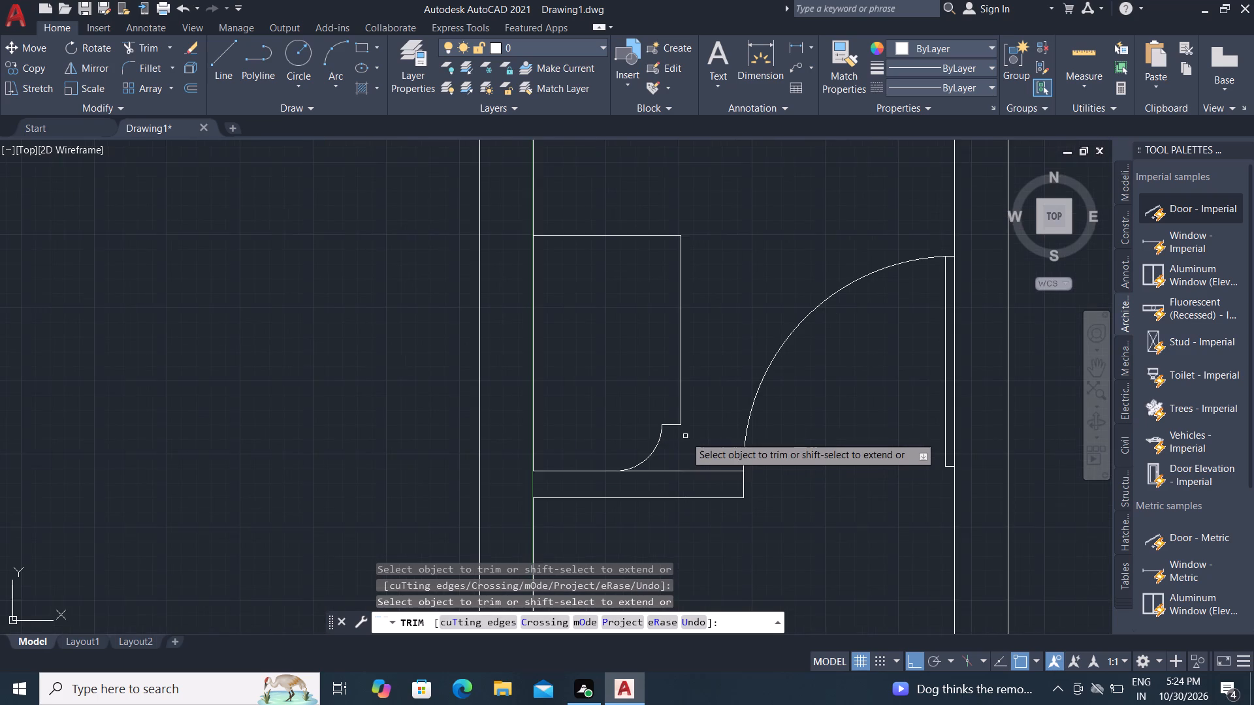
scroll(684, 433, "up", 3)
key("Escape")
scroll(684, 445, "down", 3)
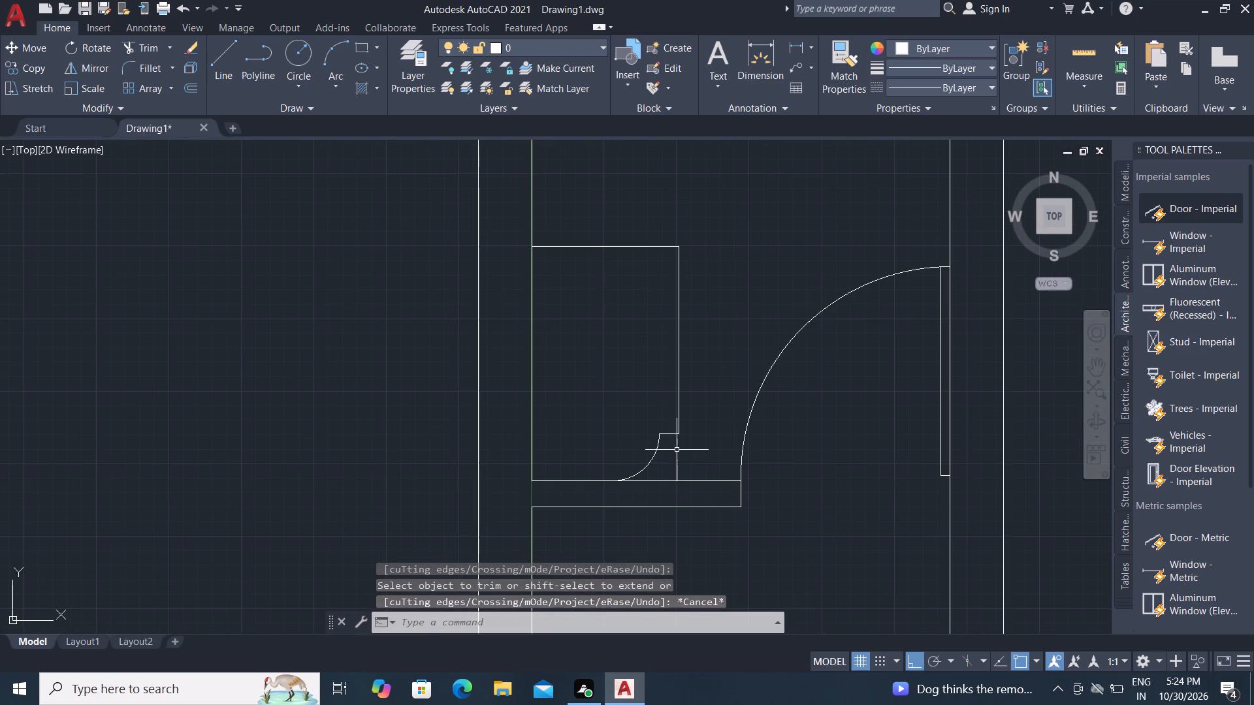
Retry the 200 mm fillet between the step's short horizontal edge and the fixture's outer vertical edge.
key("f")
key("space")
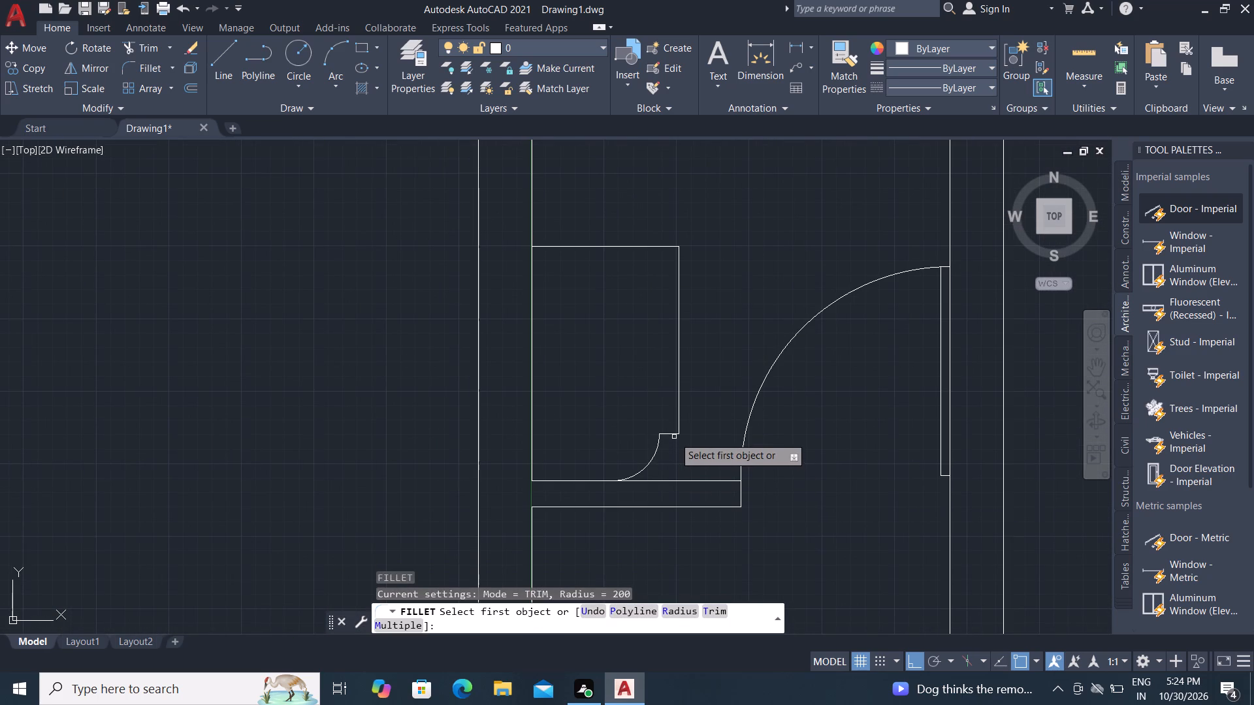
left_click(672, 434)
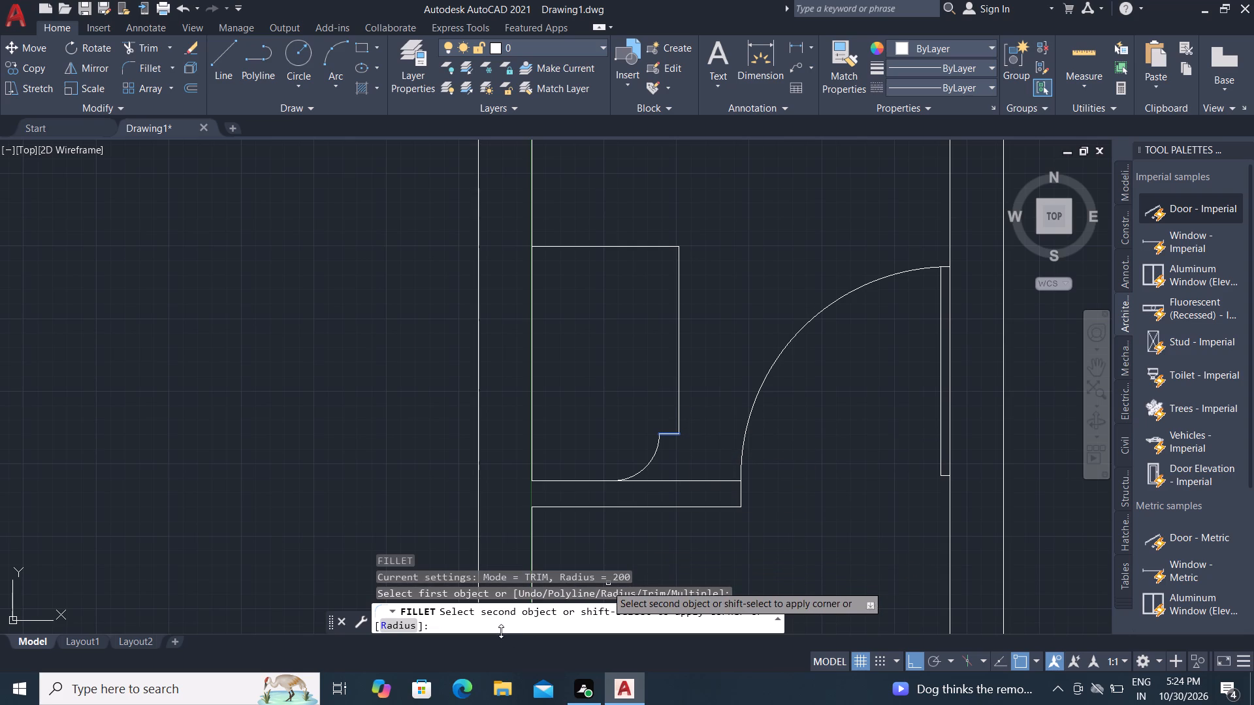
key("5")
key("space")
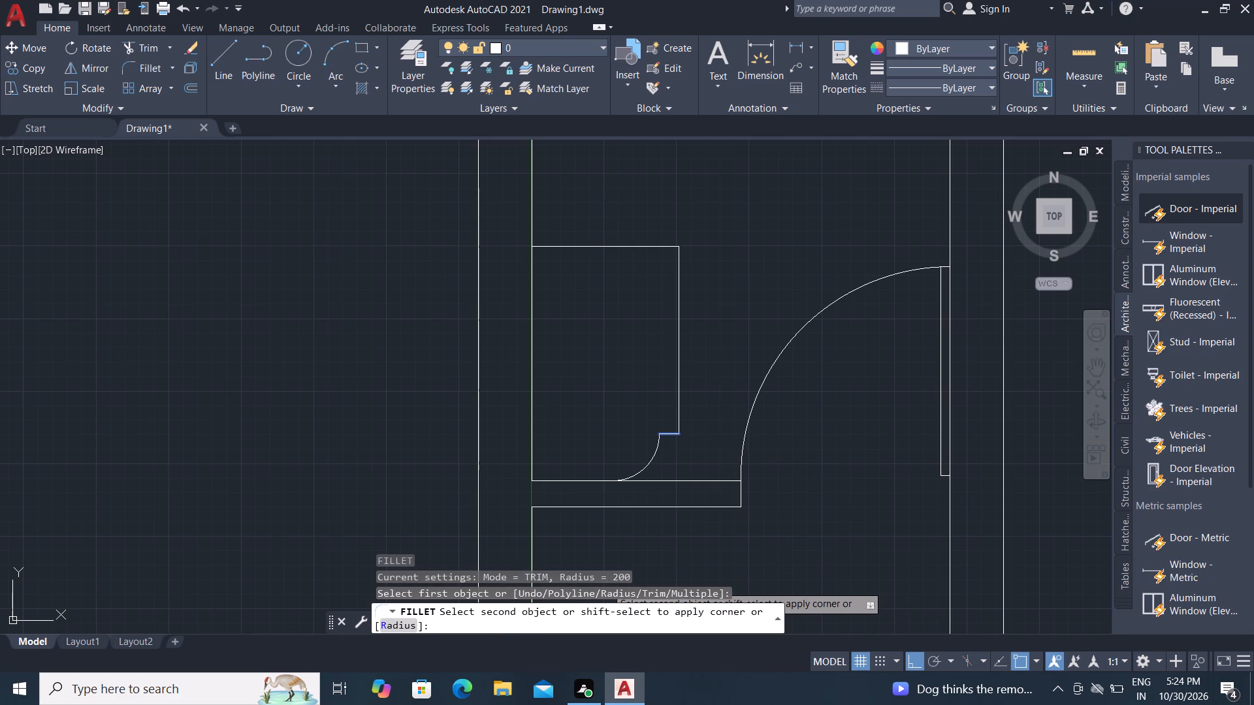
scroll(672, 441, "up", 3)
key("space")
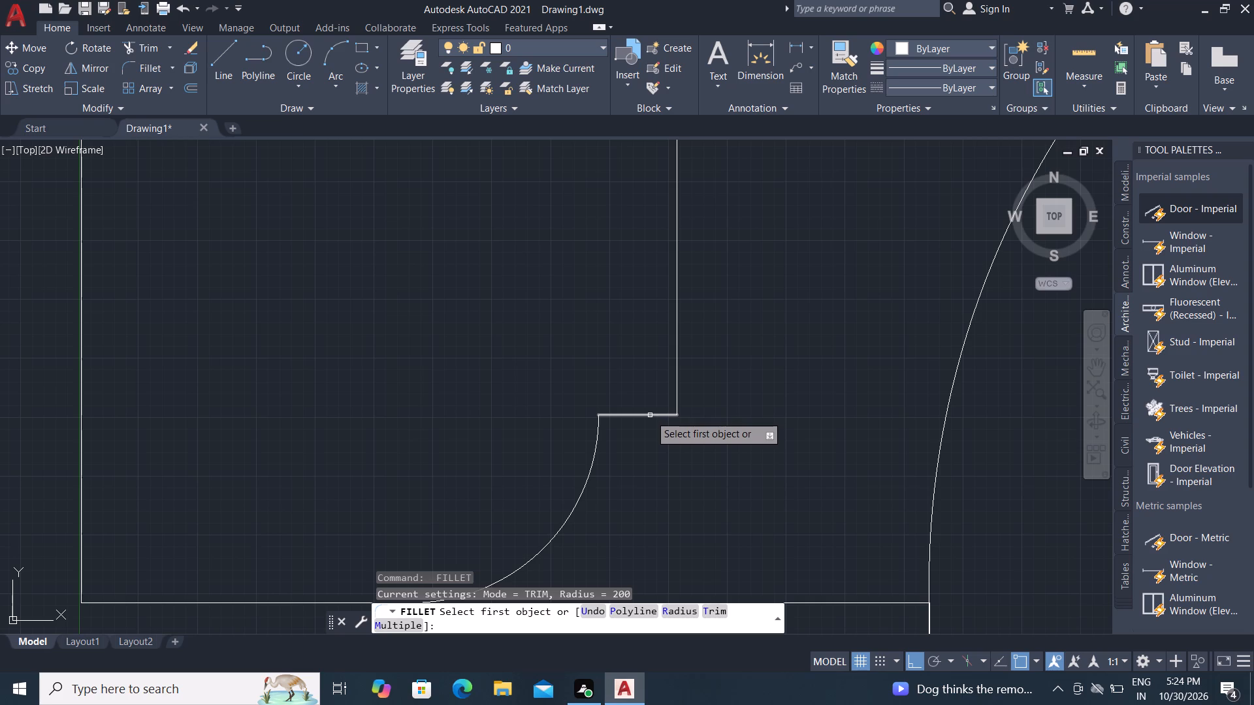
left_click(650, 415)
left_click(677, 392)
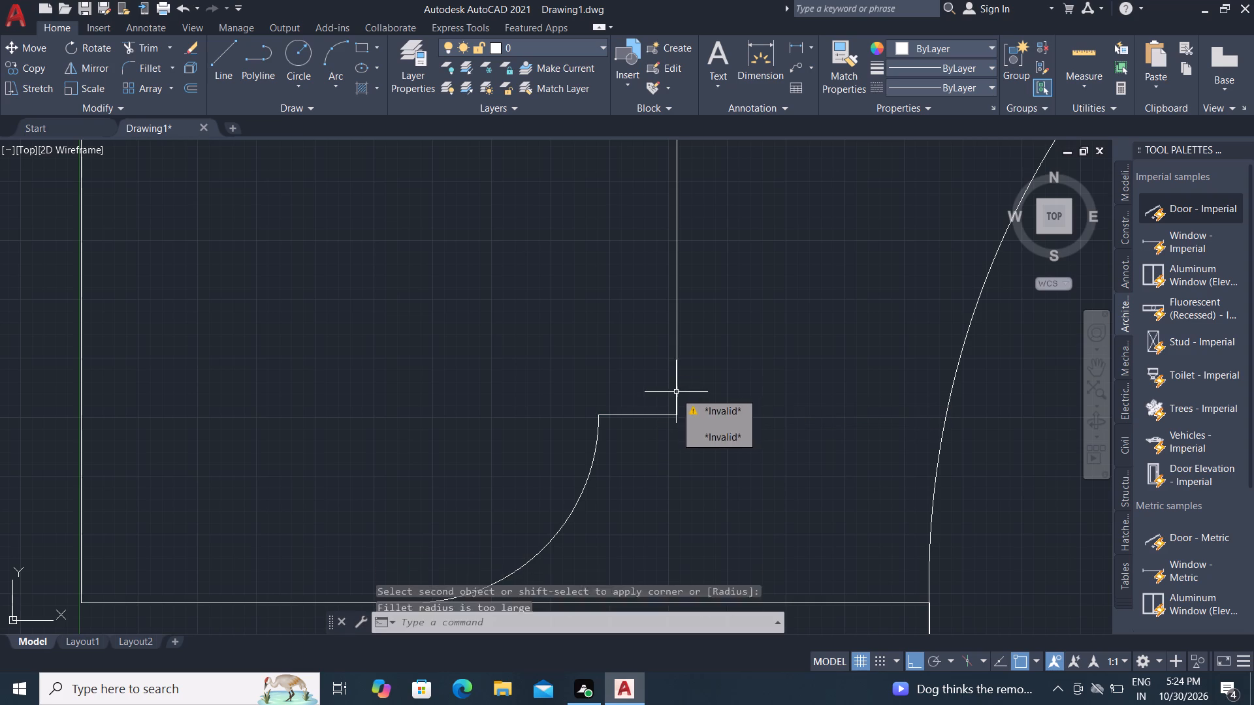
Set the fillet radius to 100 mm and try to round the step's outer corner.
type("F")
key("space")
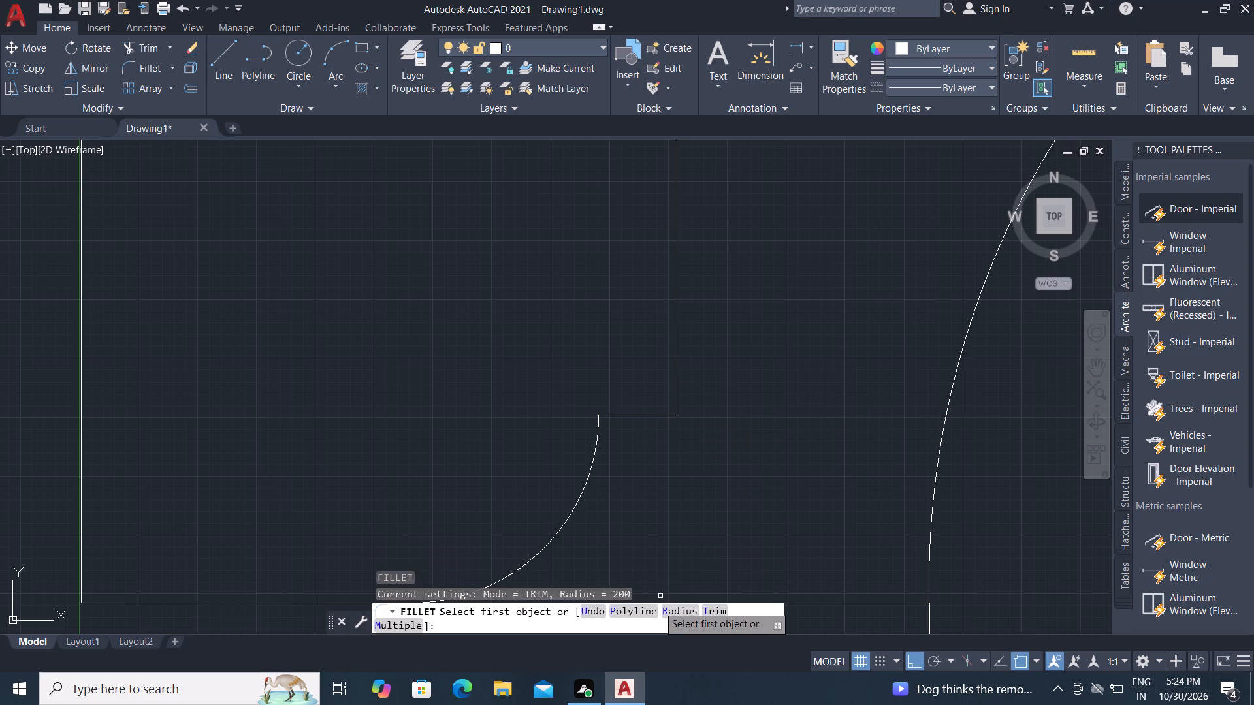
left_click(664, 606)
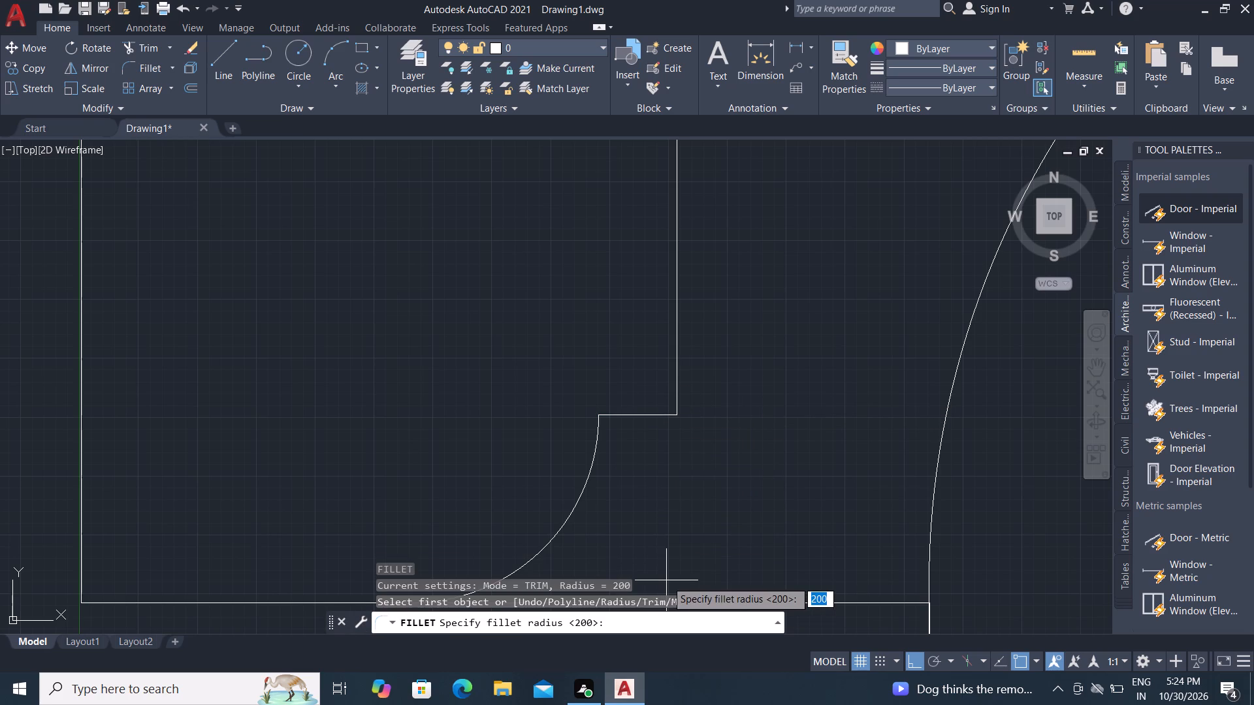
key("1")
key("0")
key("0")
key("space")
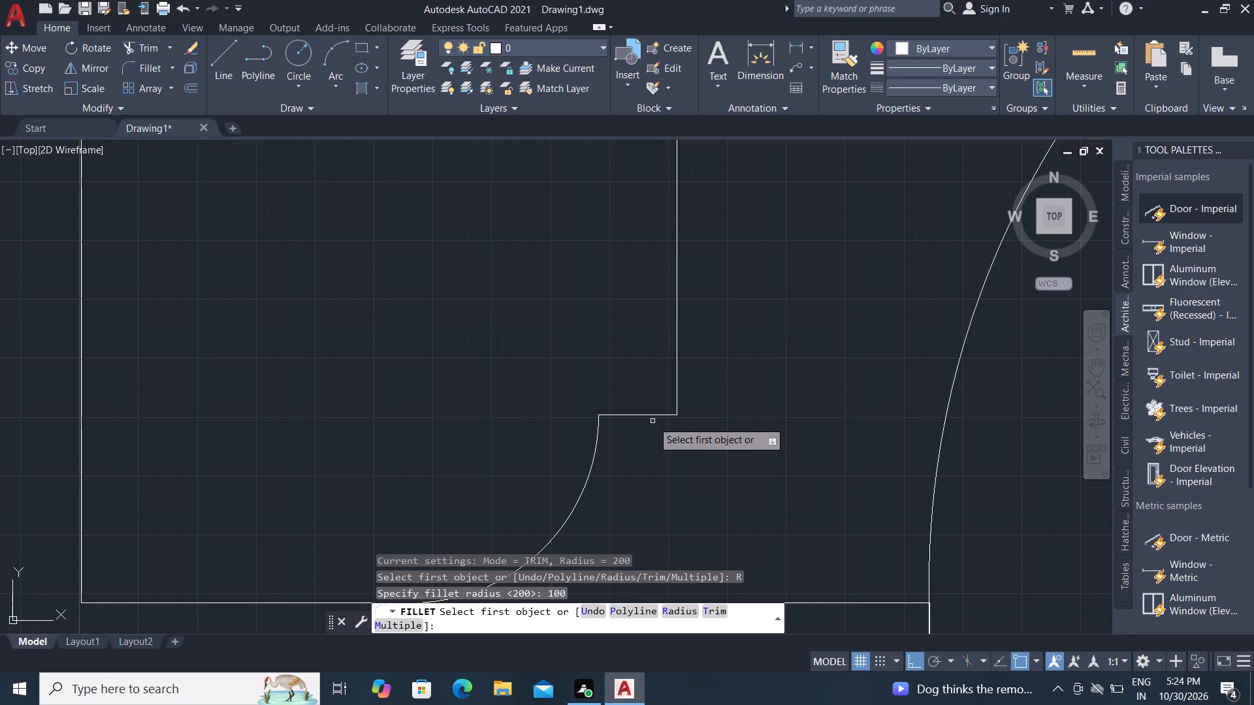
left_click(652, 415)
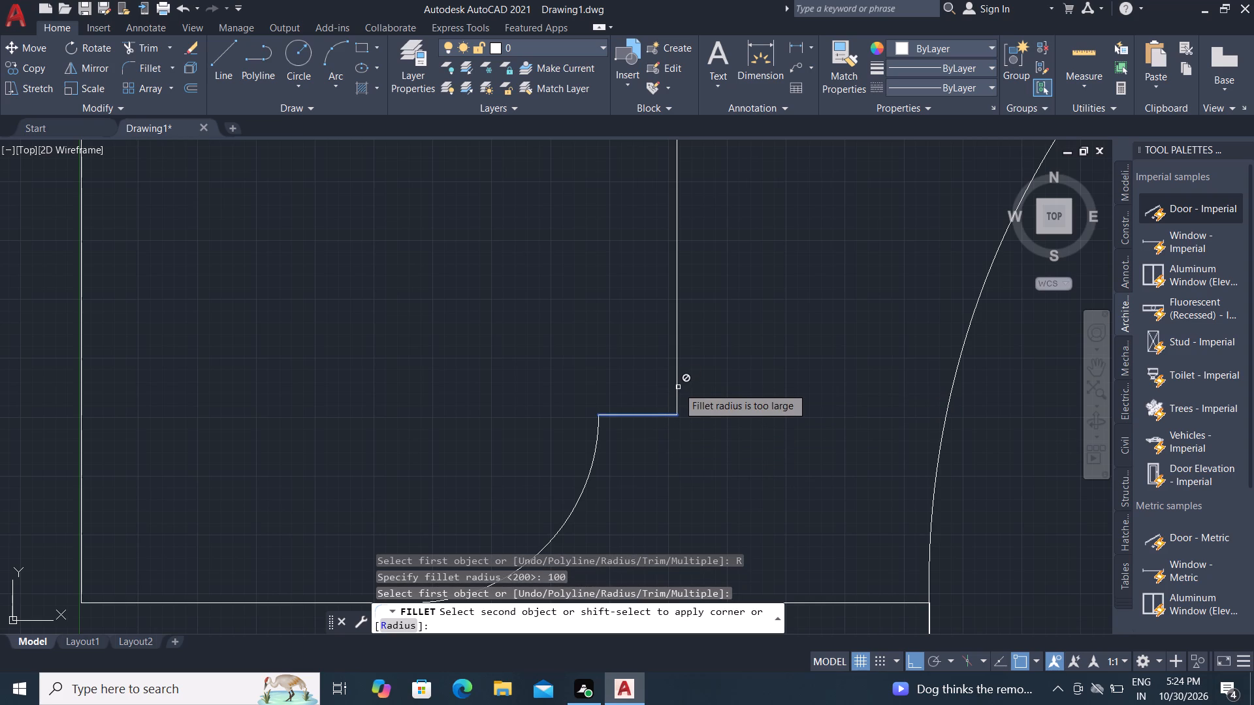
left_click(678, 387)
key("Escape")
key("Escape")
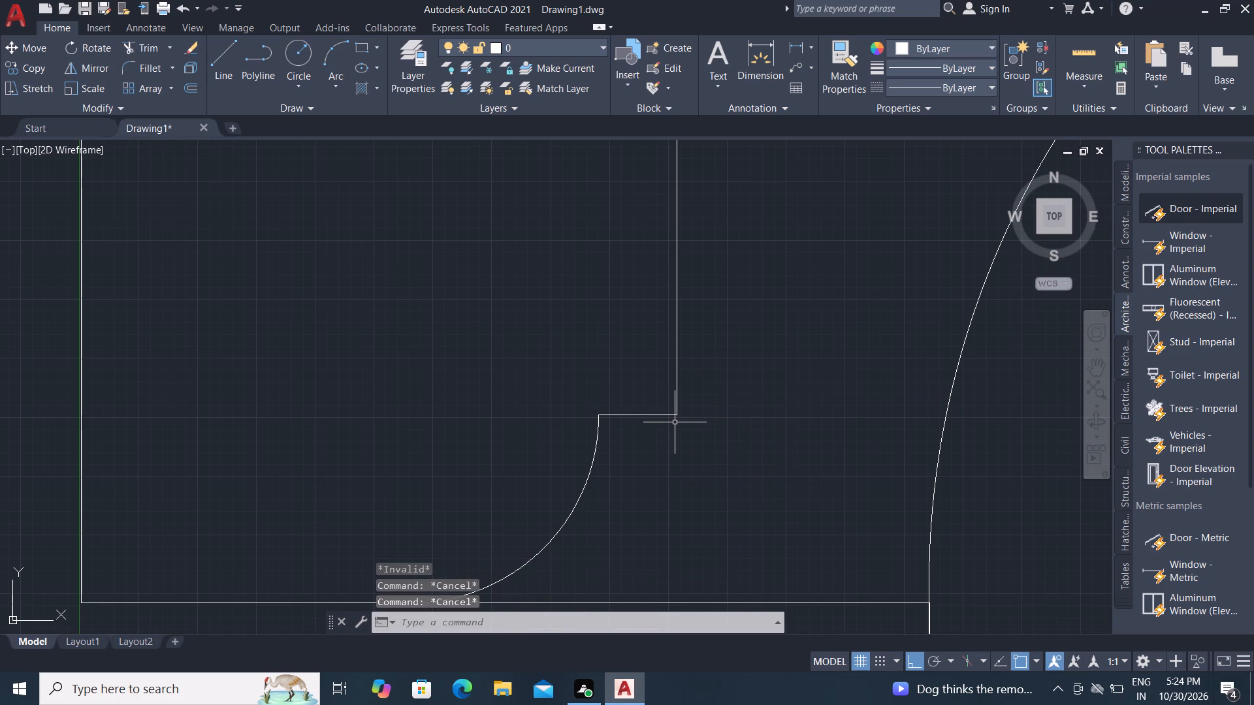
Fillet the step's short horizontal edge and the fixture's outer vertical edge with a 50 mm radius.
type("F")
key("space")
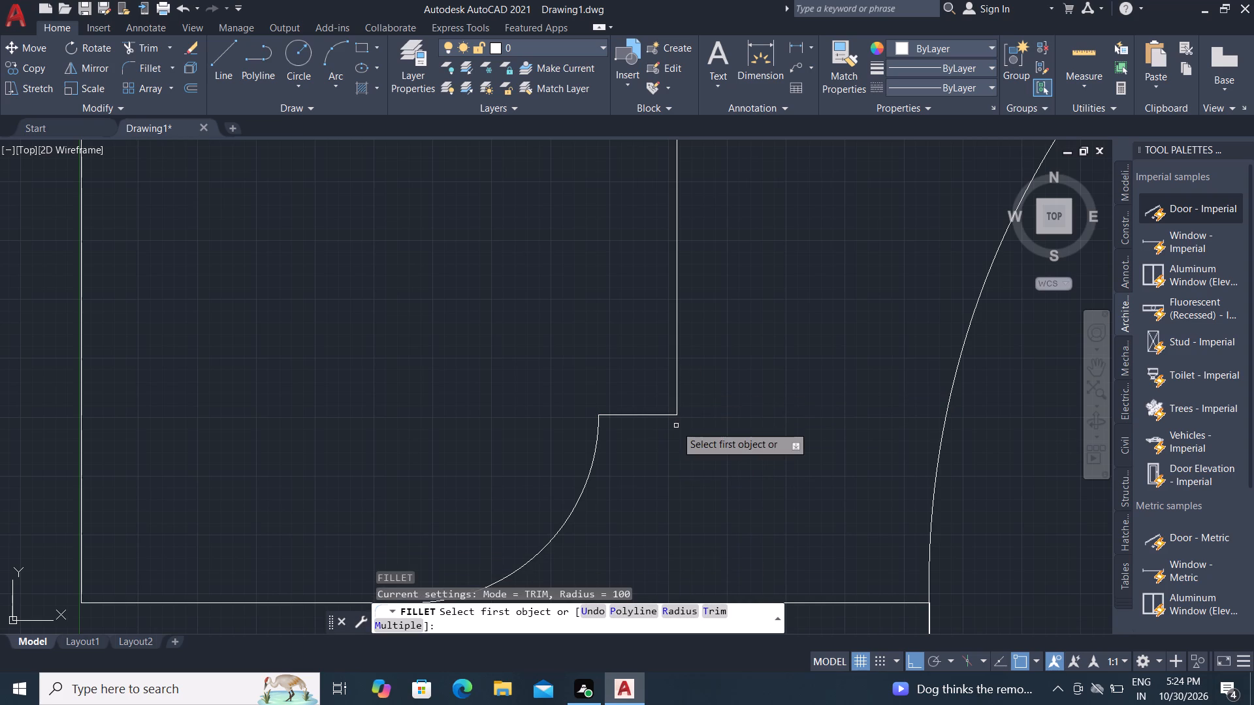
left_click(664, 608)
key("5")
key("0")
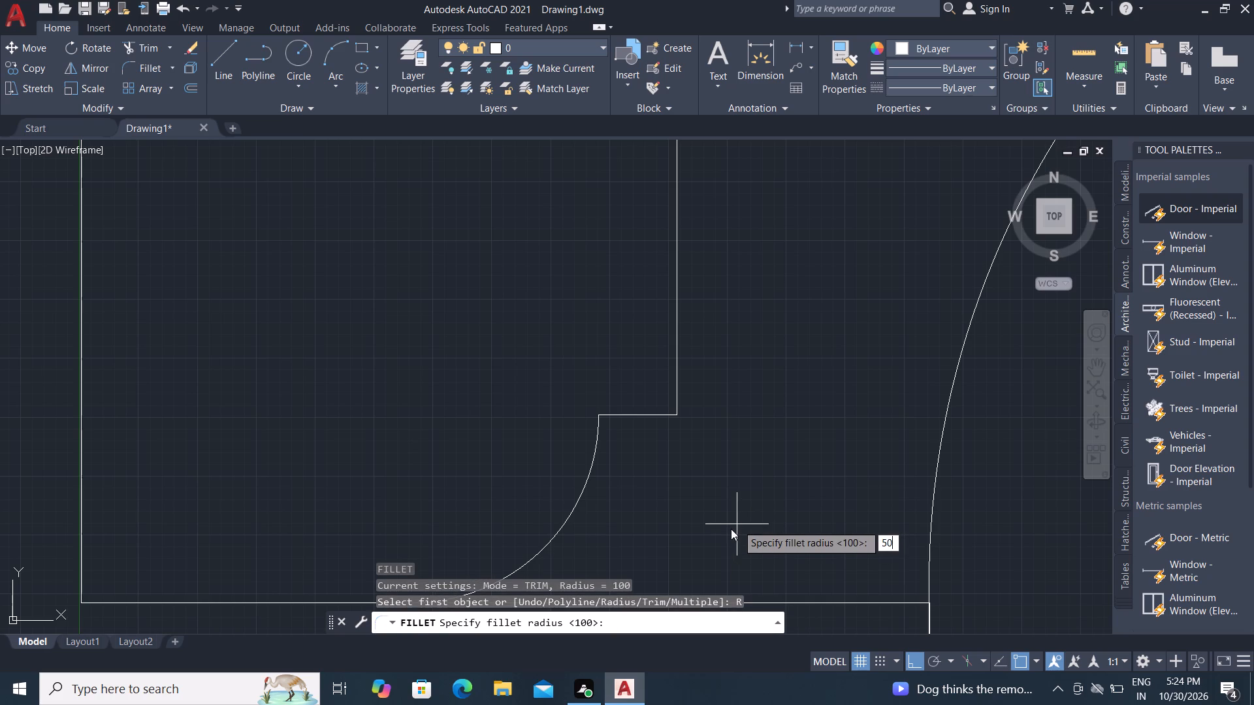
key("space")
left_click(678, 401)
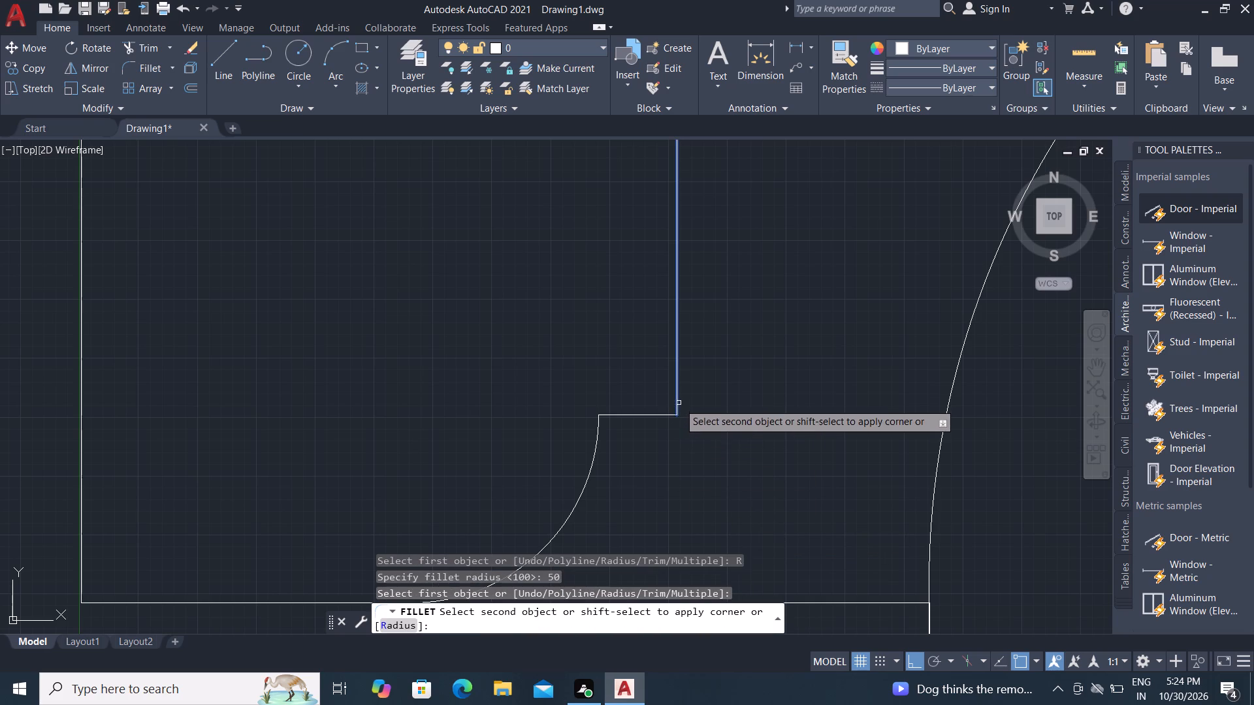
left_click(671, 414)
scroll(707, 455, "down", 2)
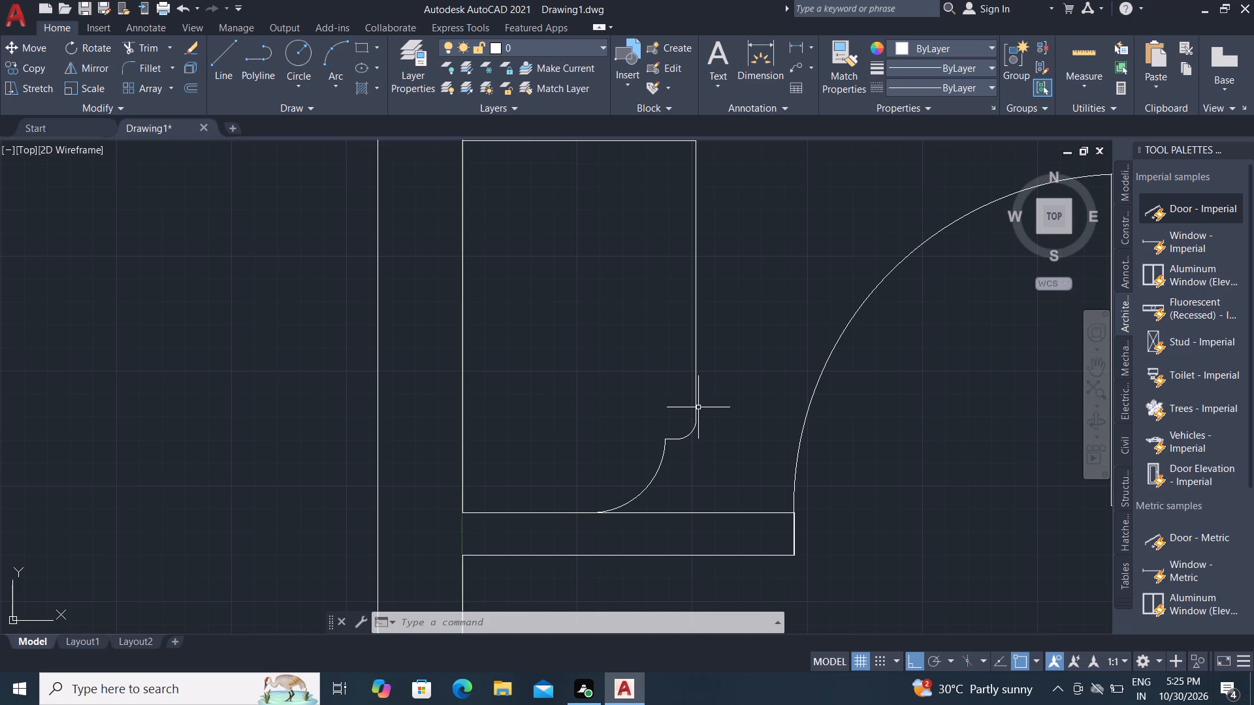
scroll(696, 398, "down", 1)
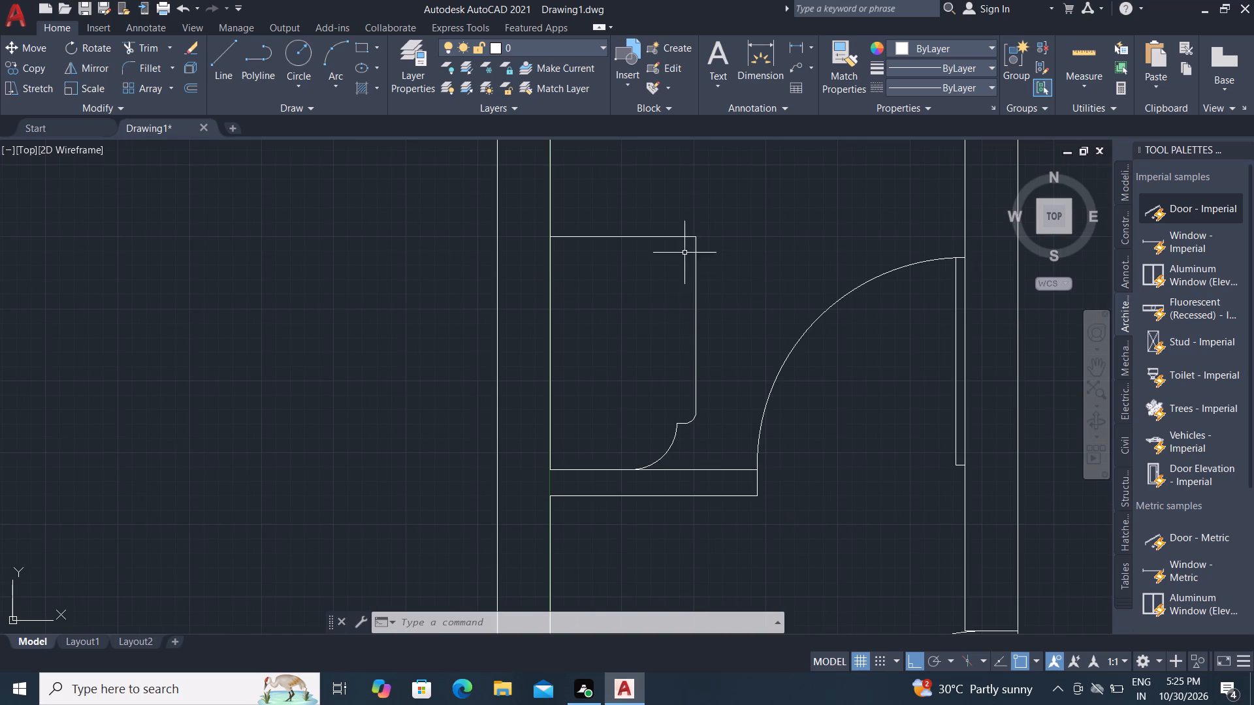
Mirror the fixture's bottom edge and rounded stepped corner about a horizontal line through the outer edge's midpoint, keeping the originals.
left_click(623, 381)
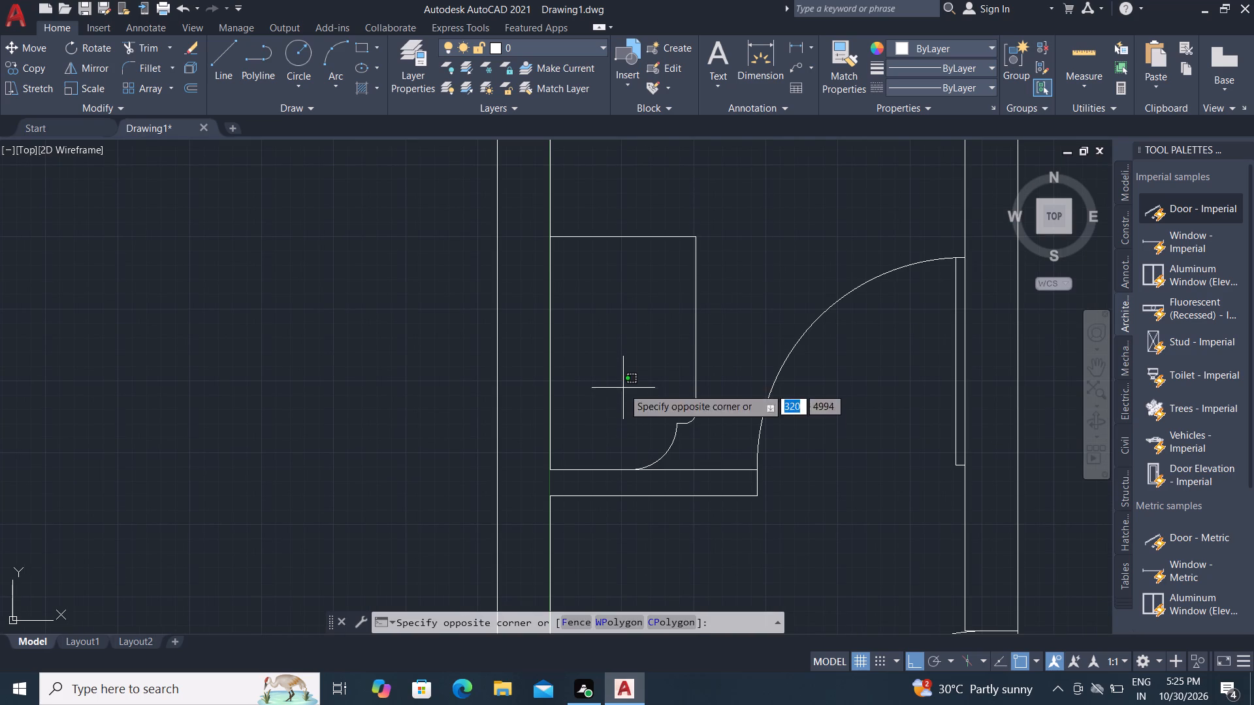
left_click(709, 471)
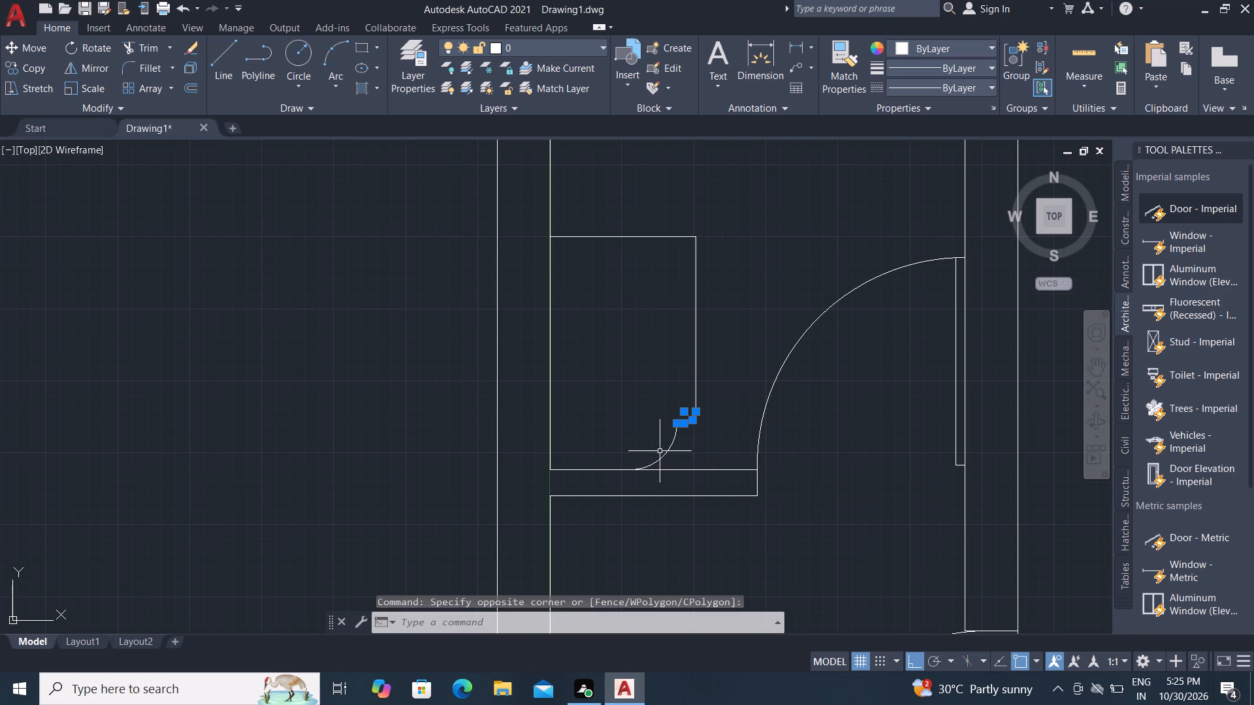
left_click(664, 458)
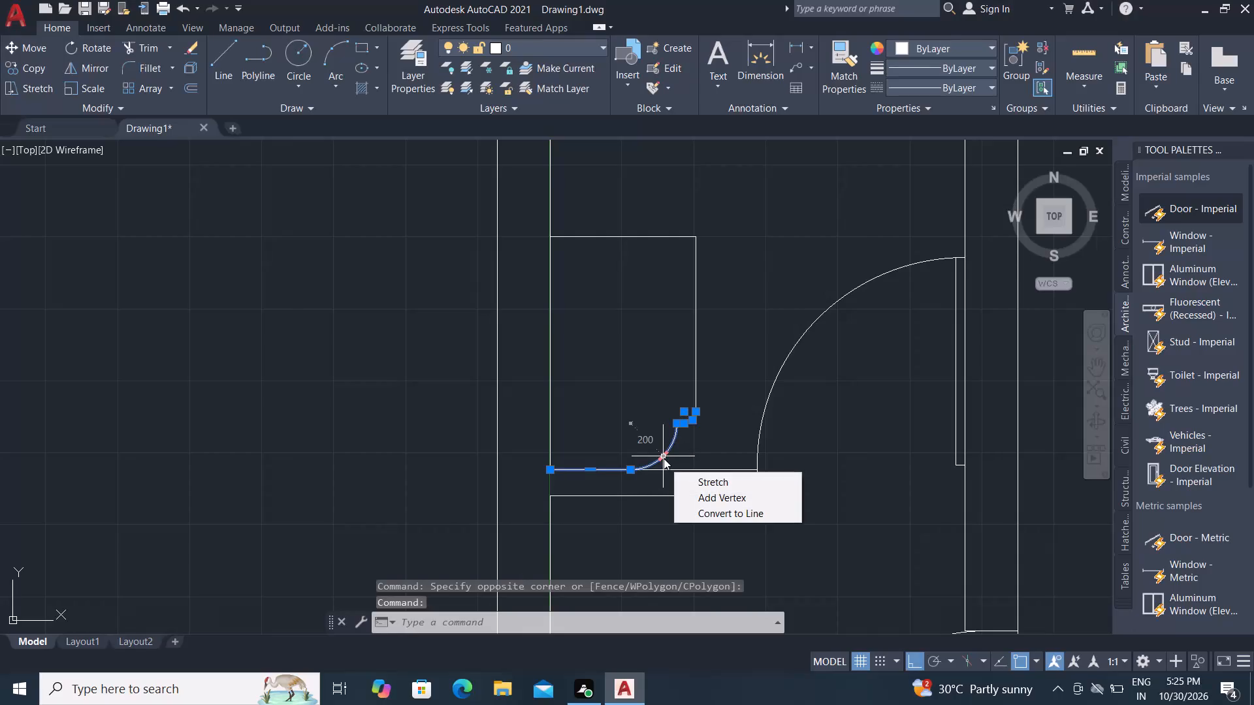
key("m")
key("i")
key("space")
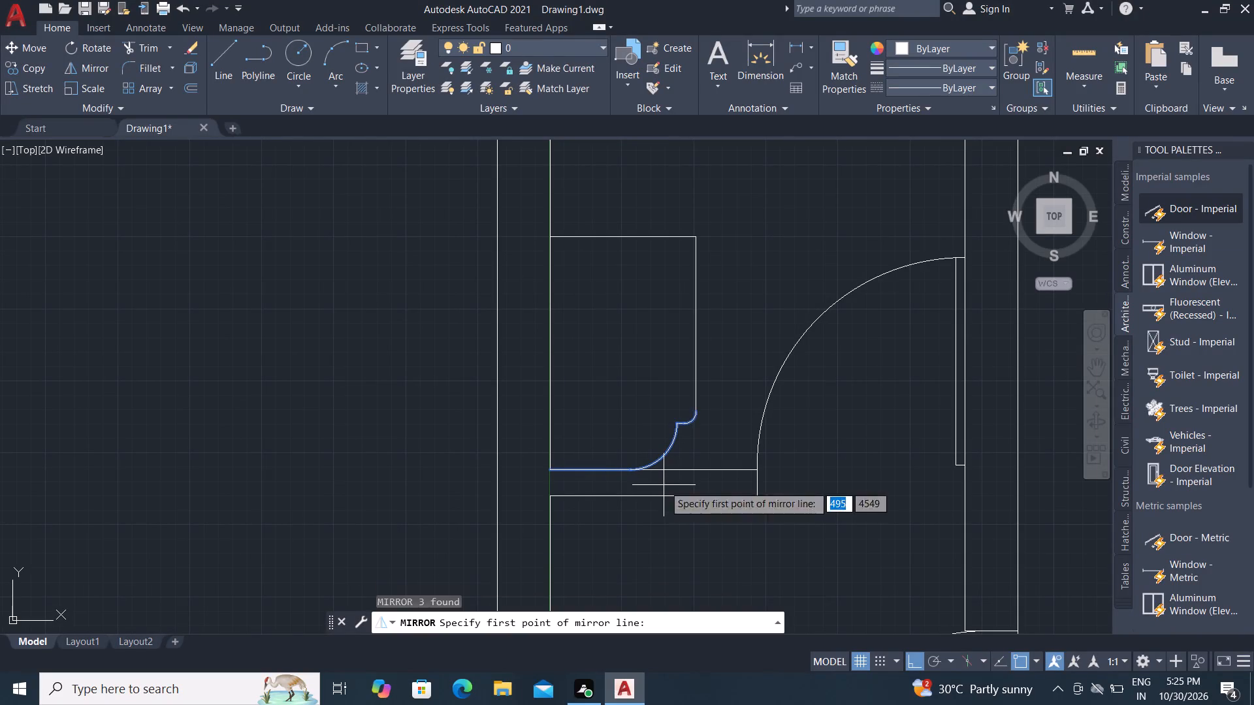
left_click(696, 327)
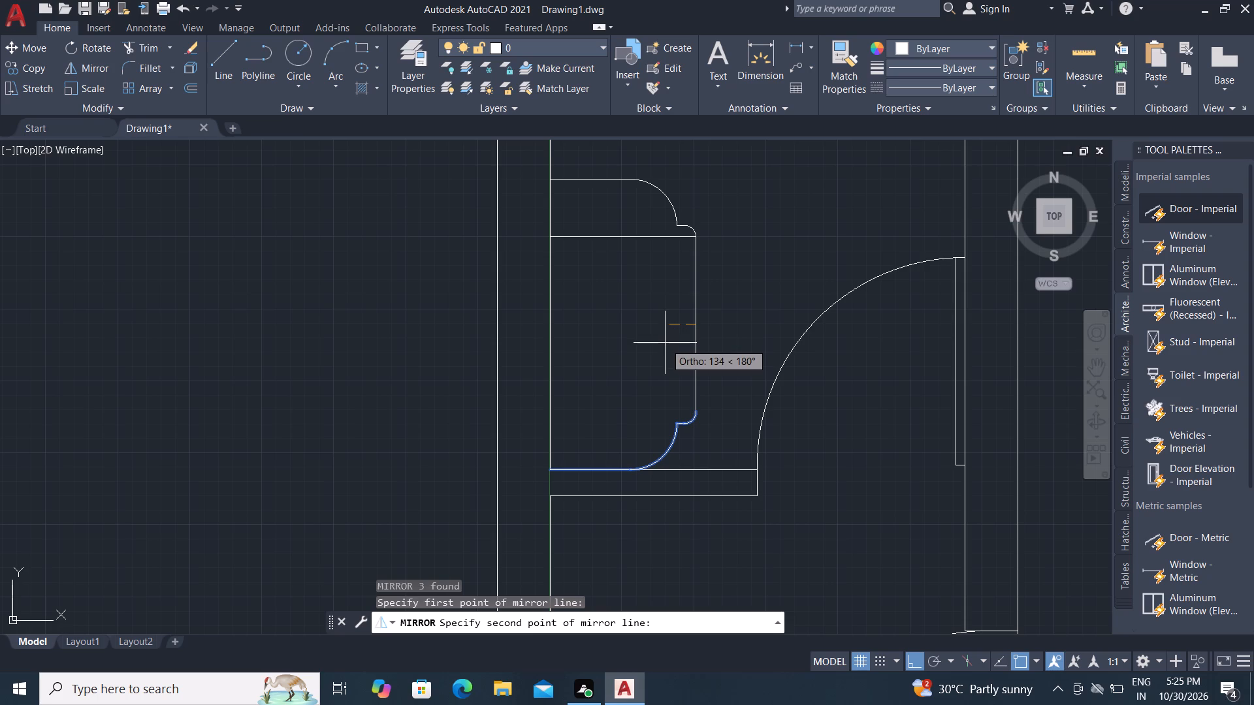
left_click(663, 344)
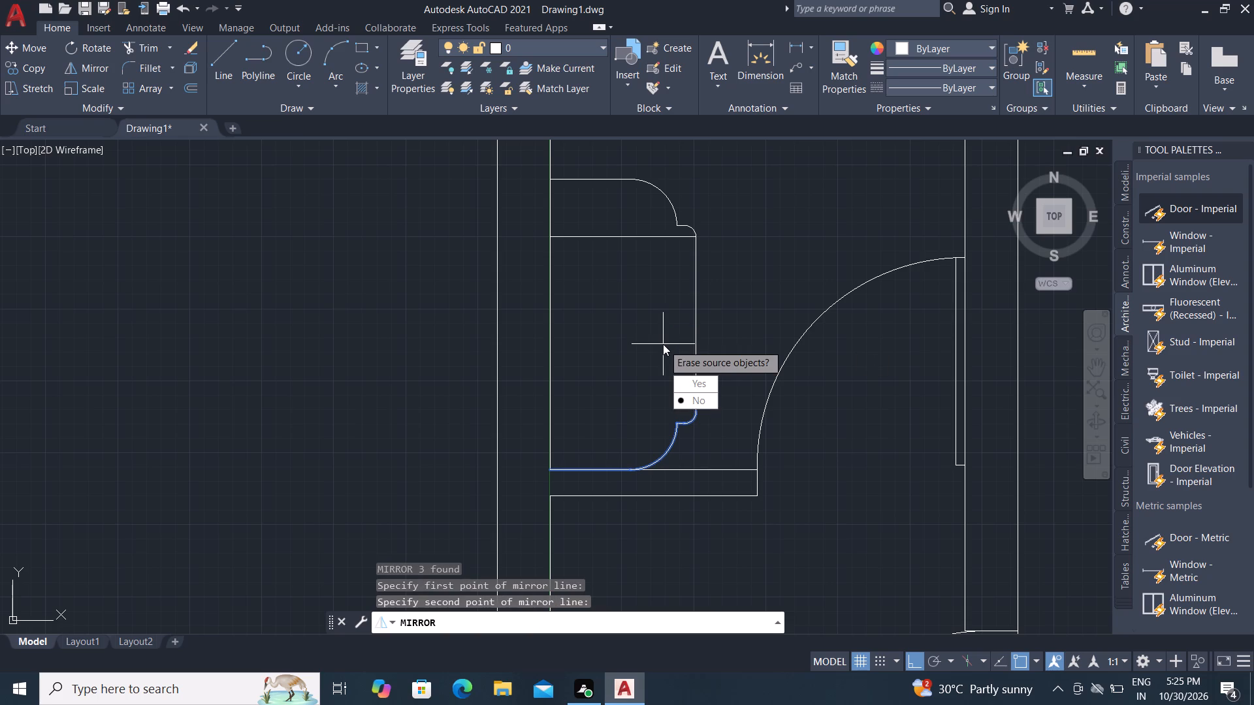
left_click_drag(679, 396, 663, 344)
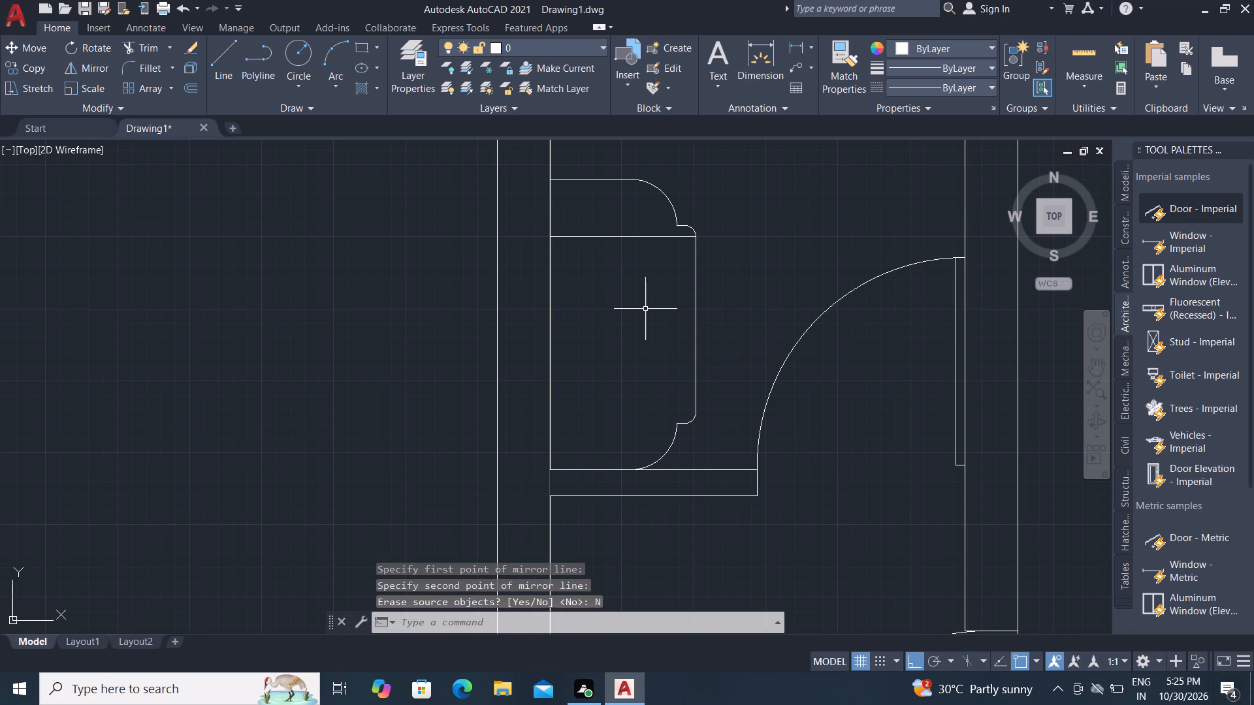
Trim away the old straight top edge inside the mirrored fixture outline.
type("TR")
key("space")
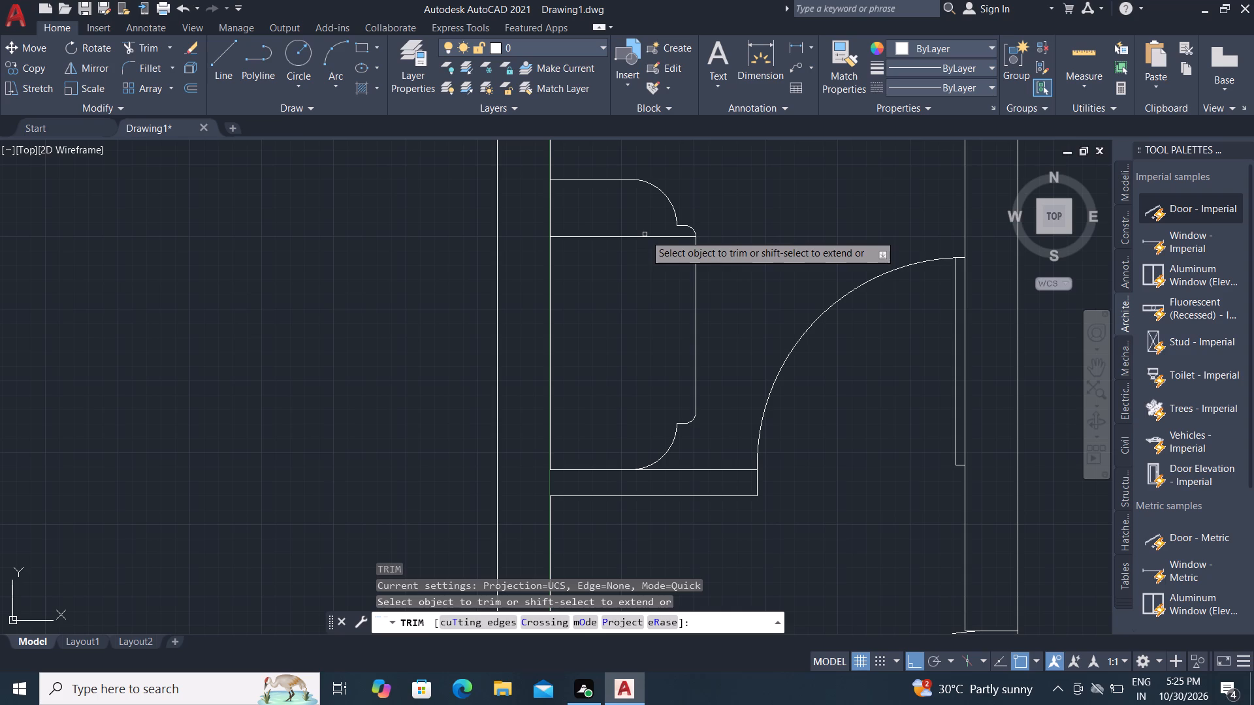
left_click(645, 234)
left_click(656, 250)
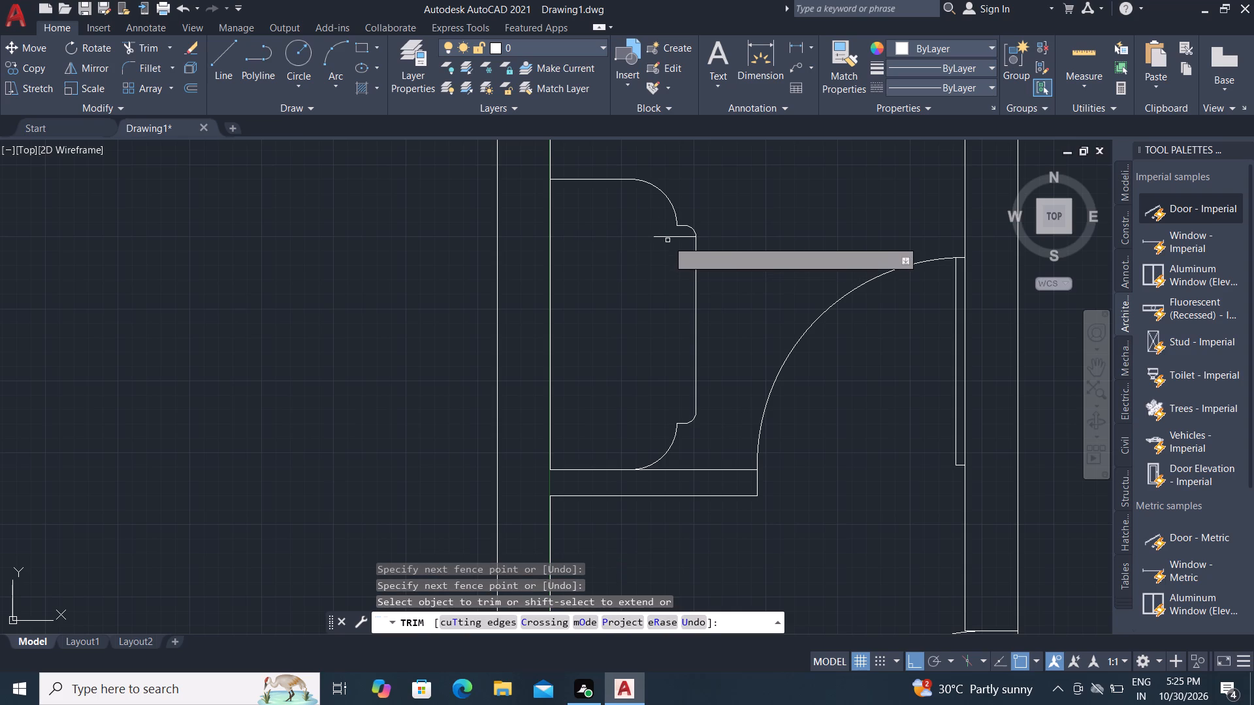
left_click(667, 238)
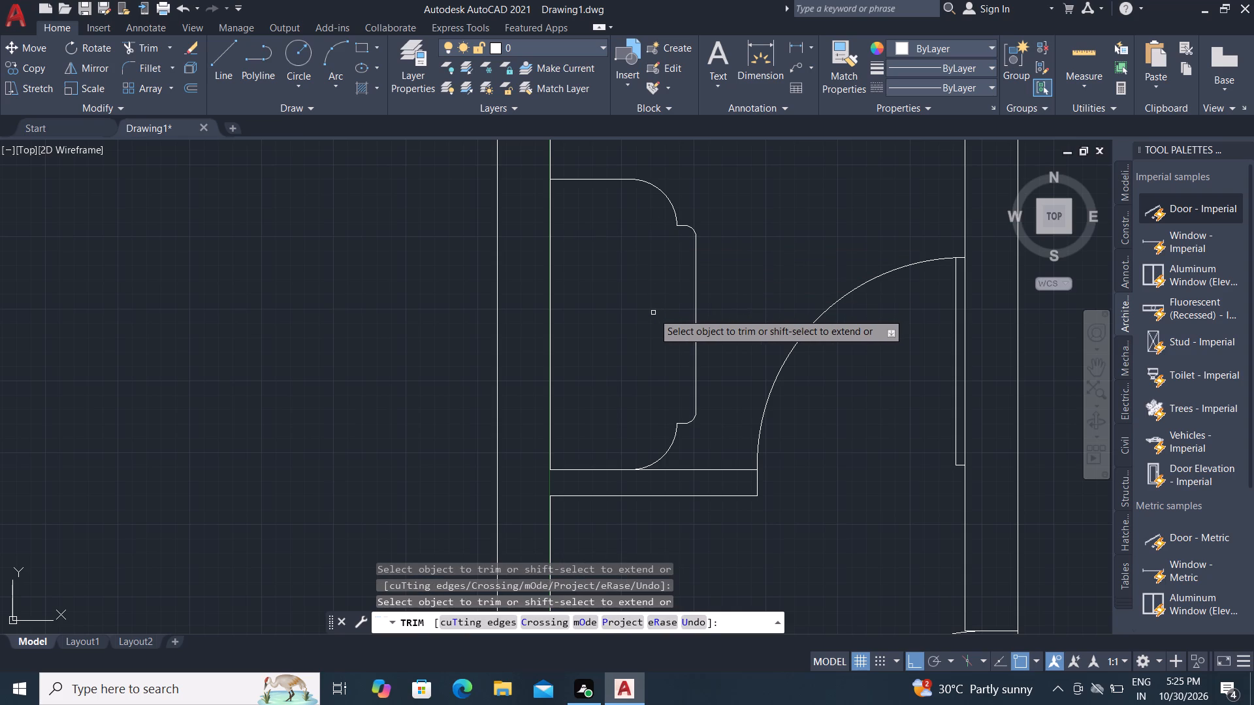
Draw a three-point arc through the upper and lower ends of the fixture's outer vertical edge, ending beyond the outer wall.
key("Escape")
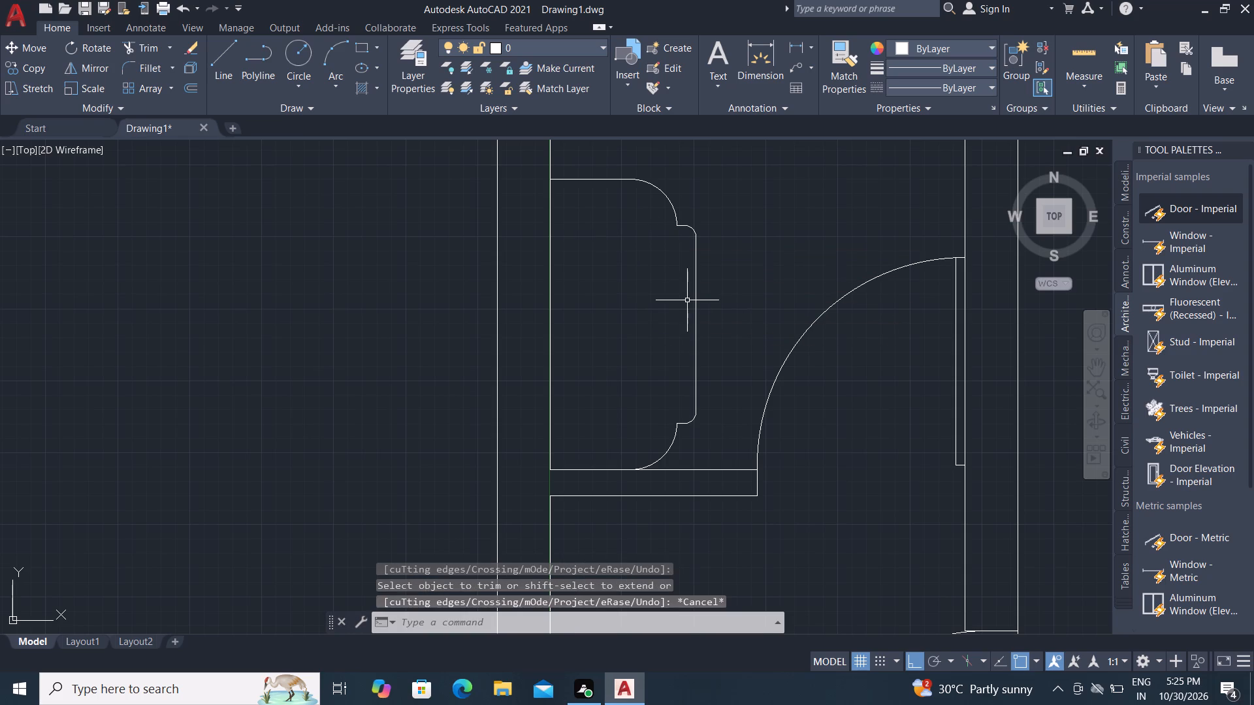
type("ARC")
key("space")
left_click(692, 241)
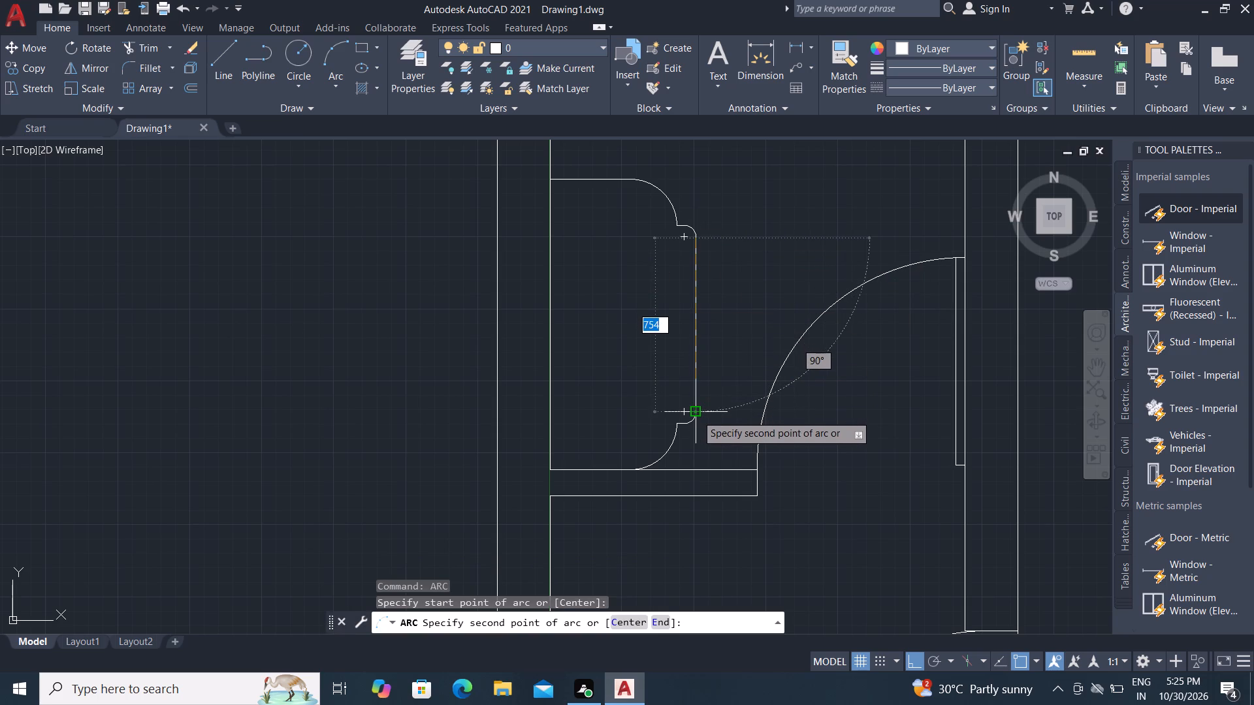
left_click(696, 415)
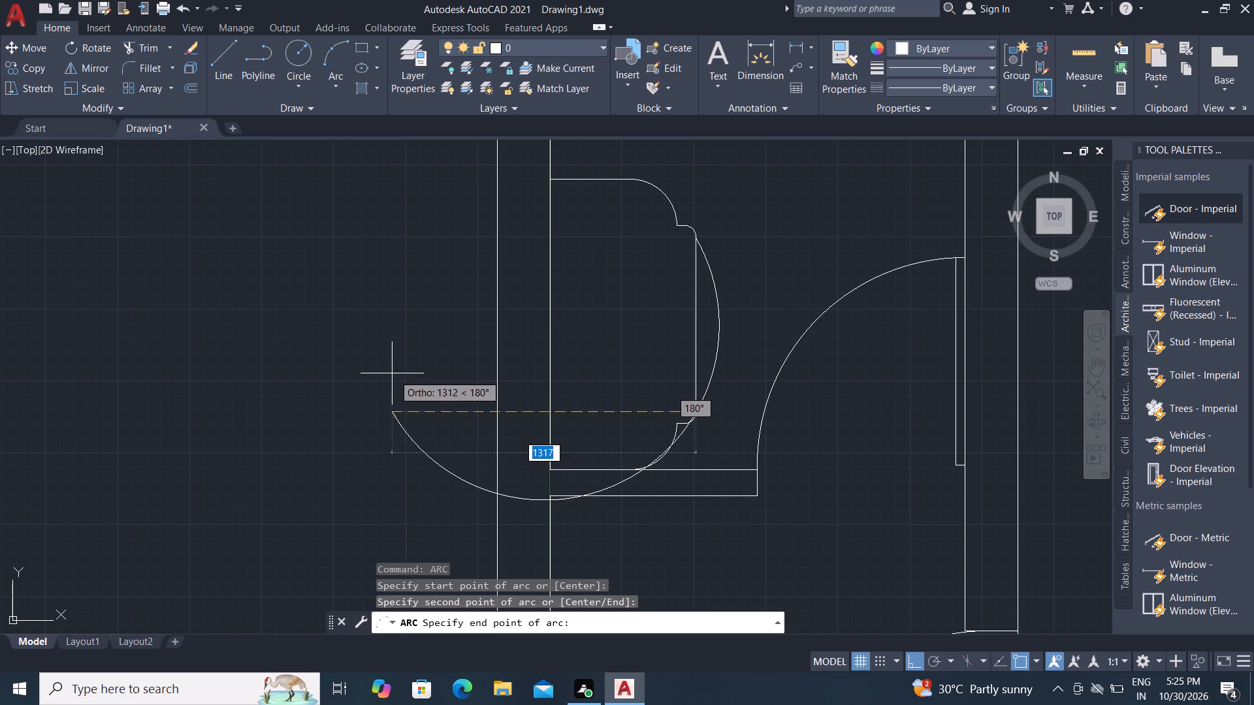
left_click(253, 352)
key("Escape")
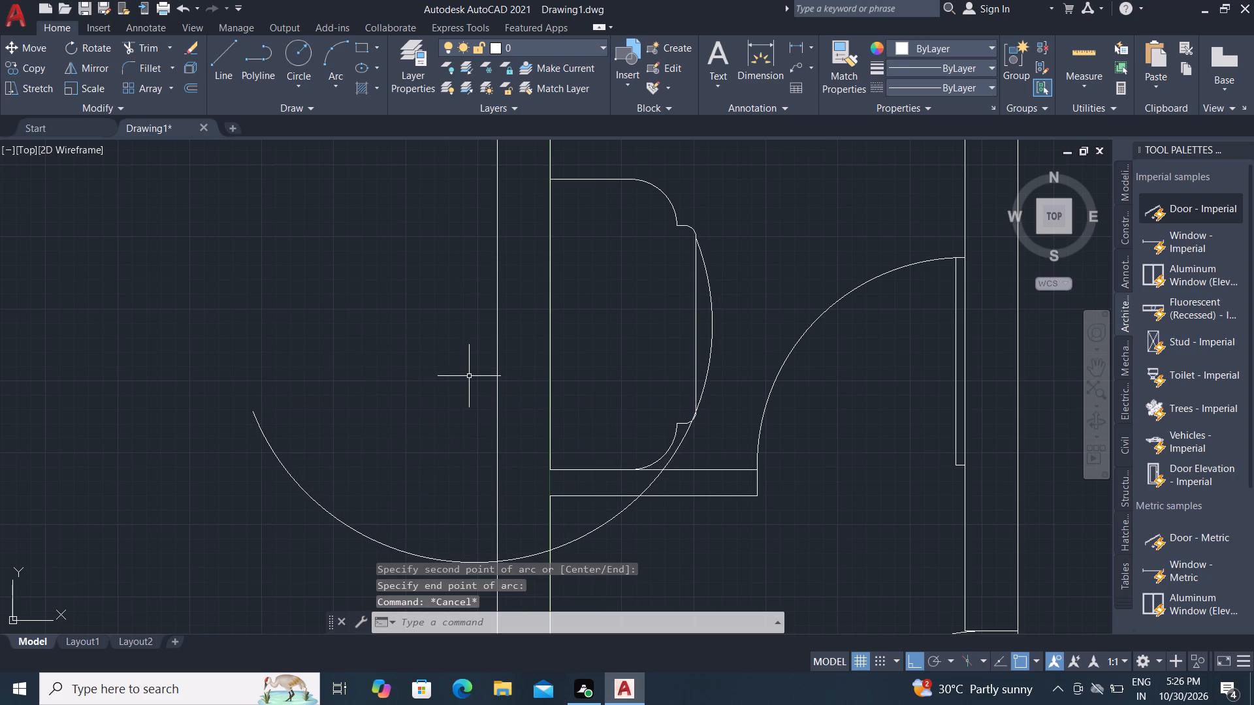
Trim away the arc's excess from beyond the outer wall up to the lower end of the fixture's outer vertical edge.
key("t")
type("R")
key("space")
left_click(430, 447)
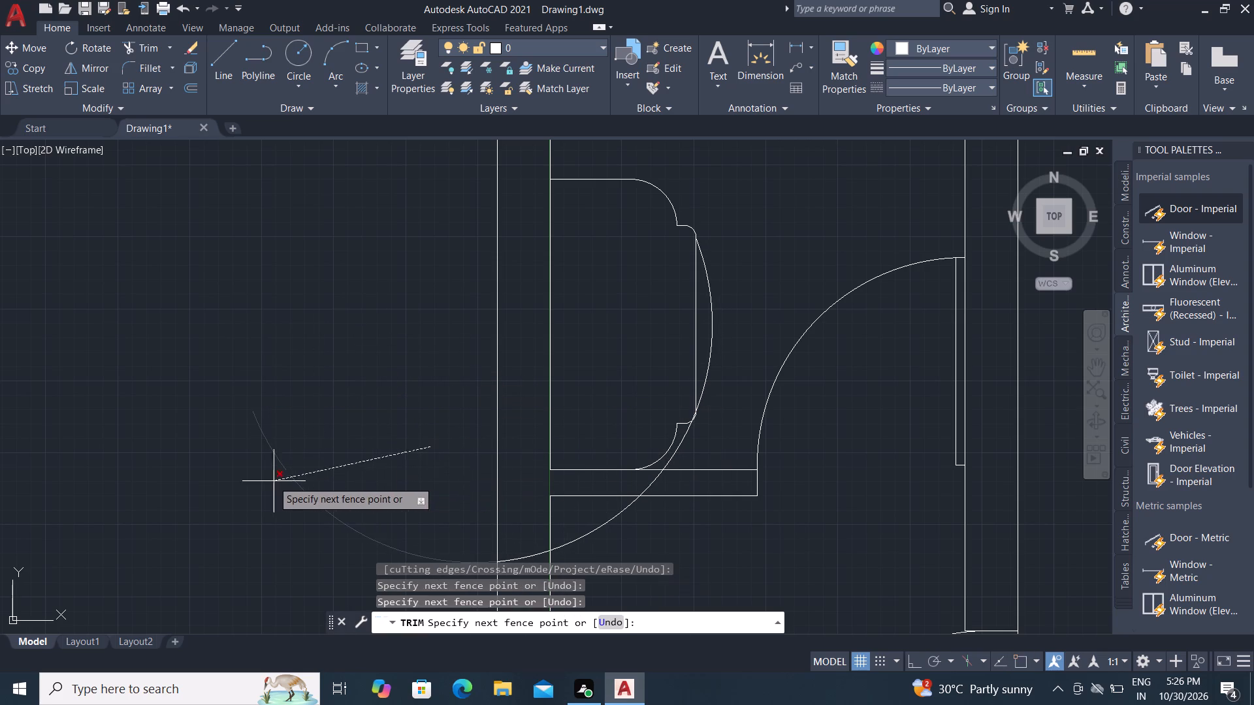
left_click(259, 475)
scroll(346, 379, "down", 1)
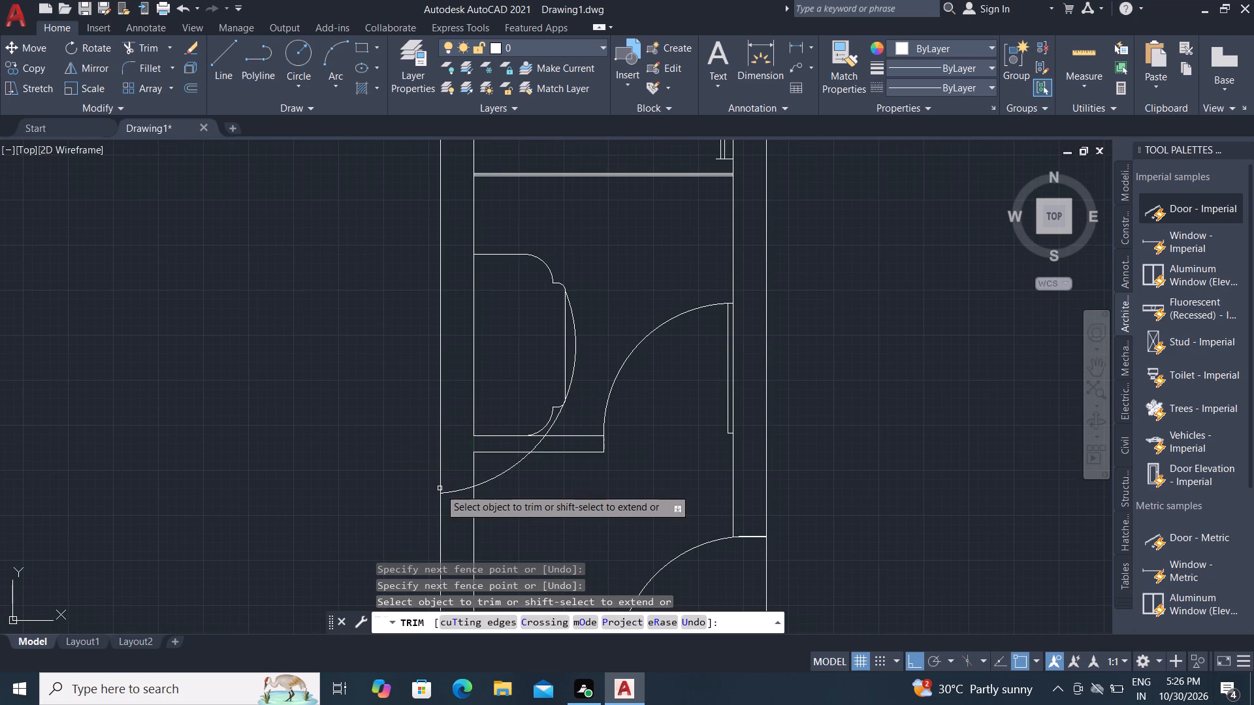
left_click(461, 490)
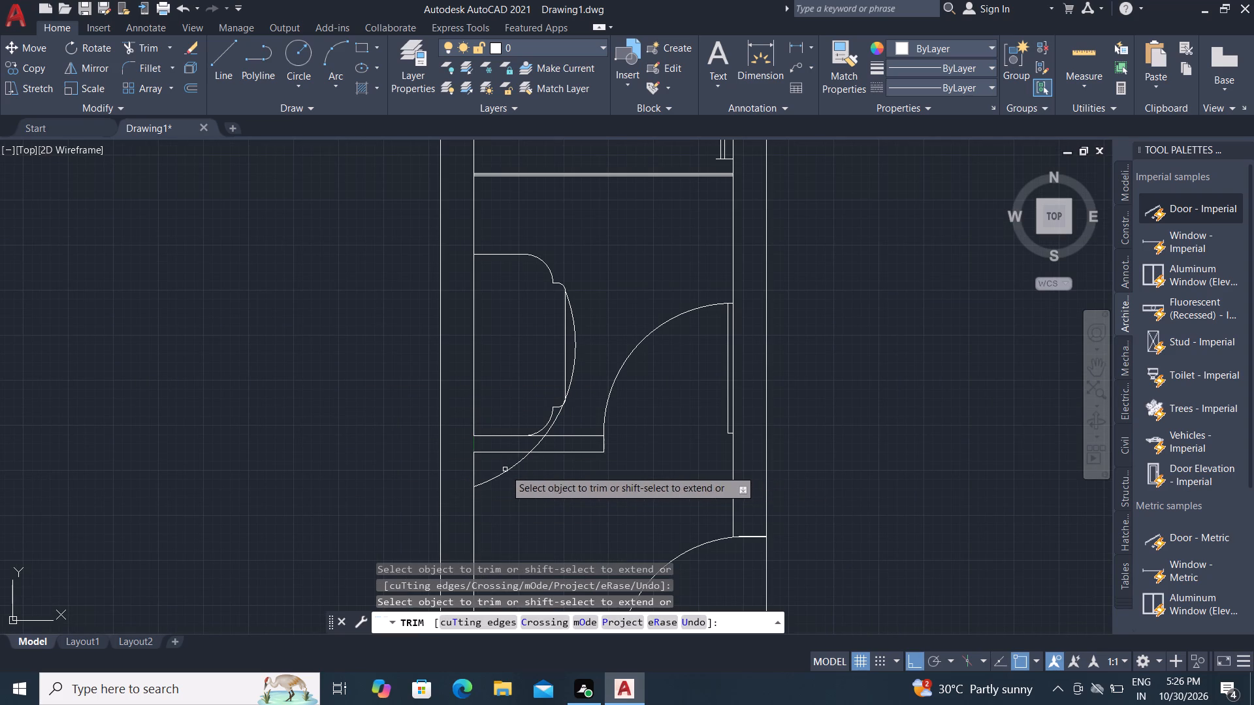
left_click(504, 469)
scroll(534, 439, "up", 3)
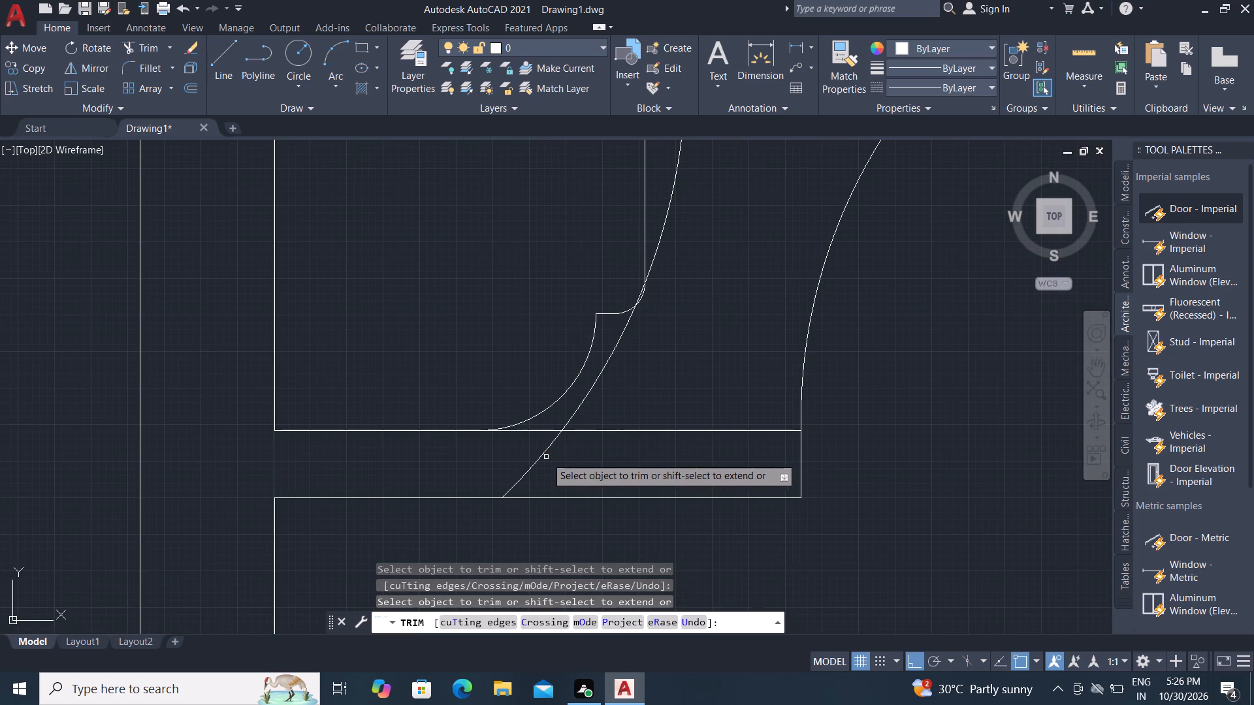
left_click(546, 457)
left_click(536, 446)
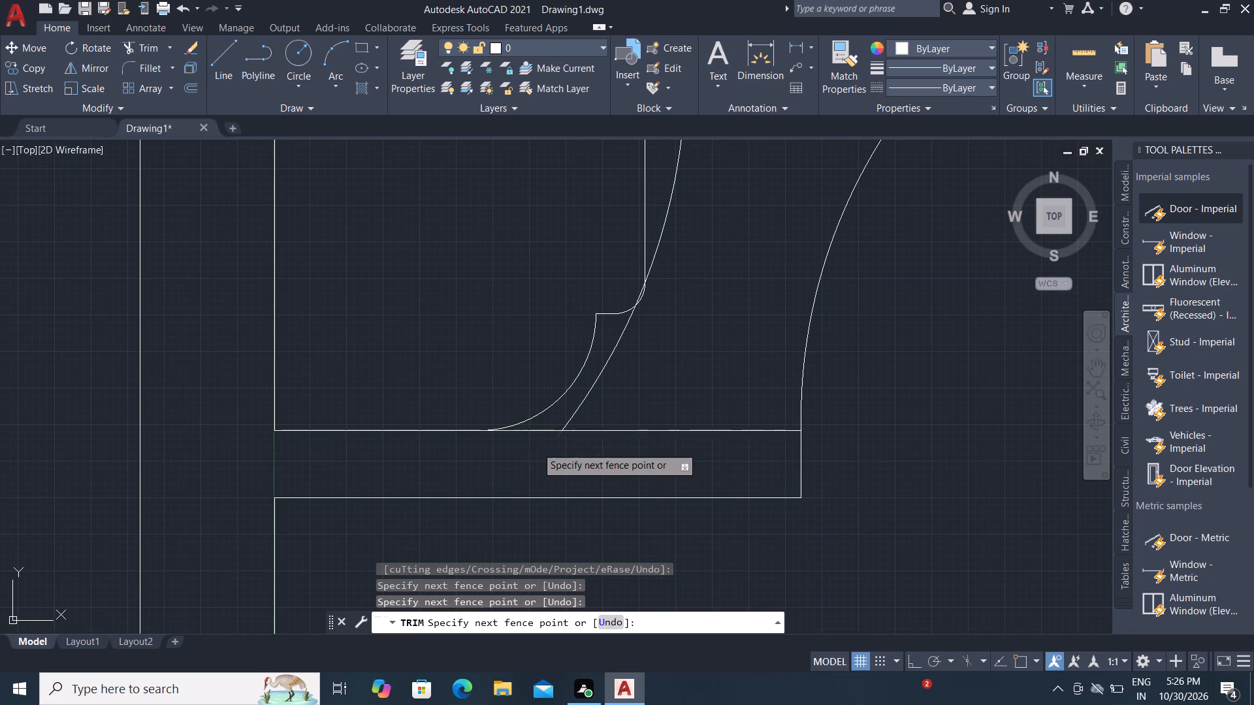
left_click(600, 377)
scroll(625, 307, "up", 3)
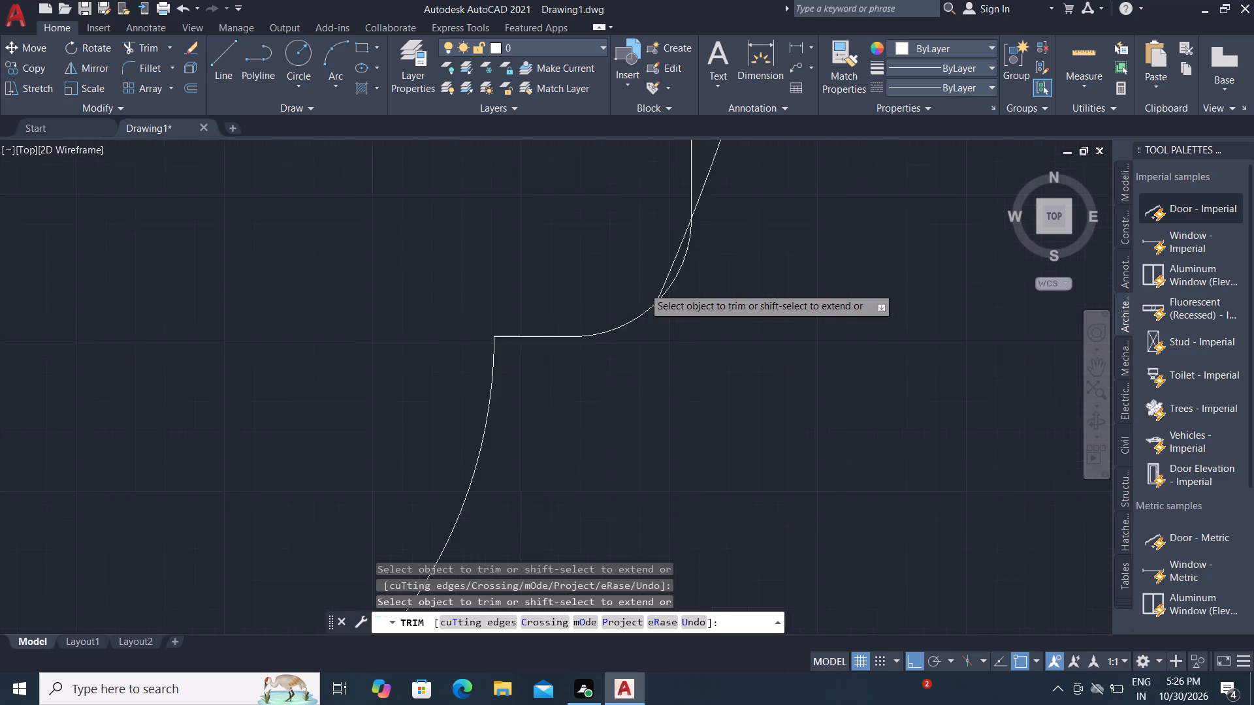
scroll(645, 279, "up", 1)
left_click(673, 280)
scroll(707, 524, "down", 2)
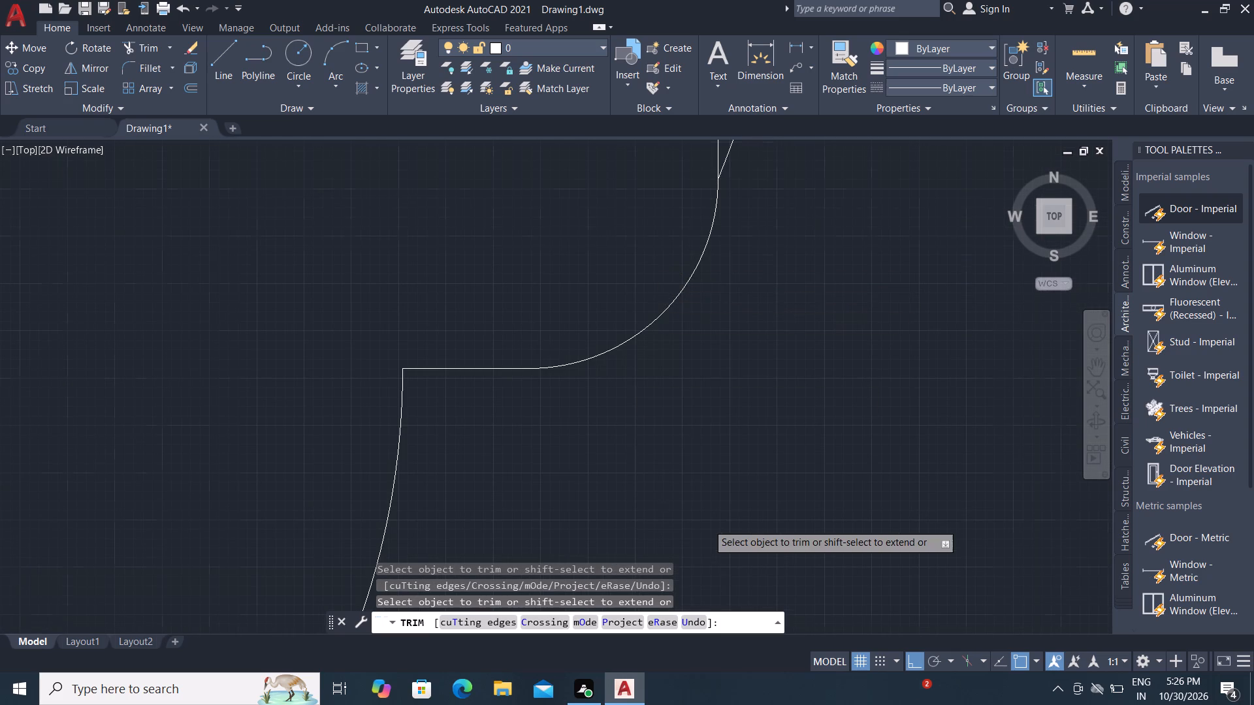
scroll(707, 524, "down", 4)
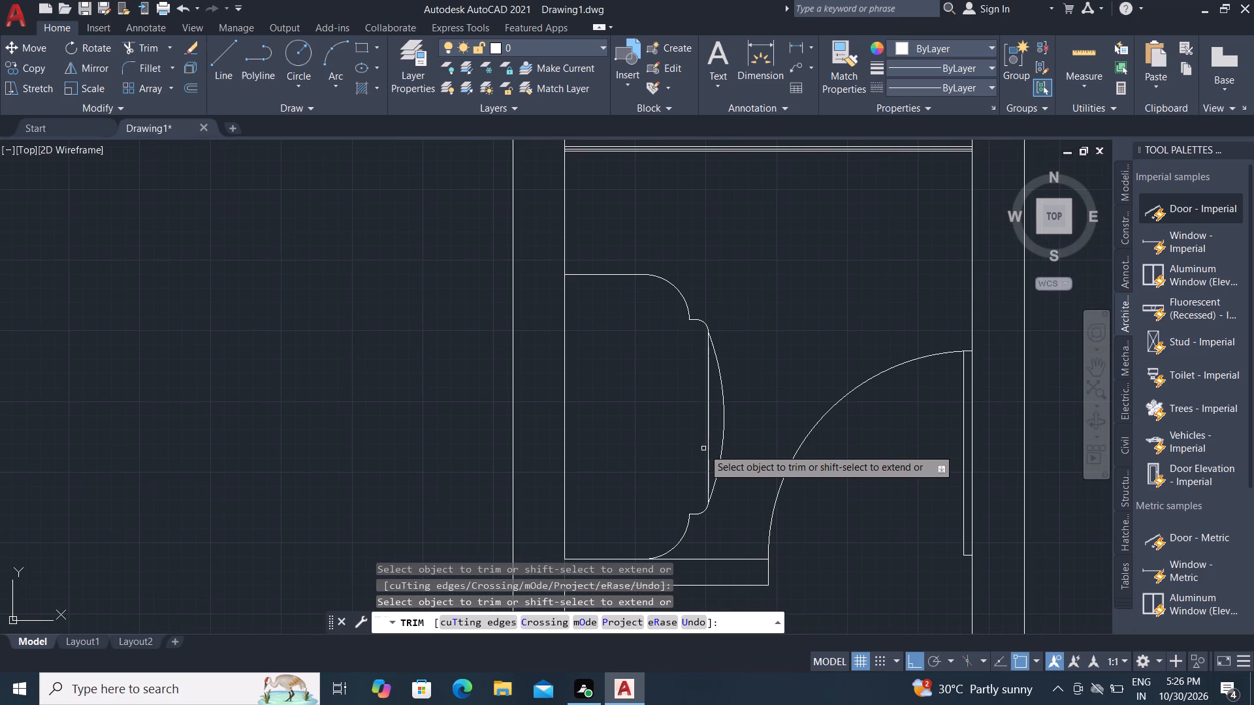
Trim away the fixture's straight outer vertical edge so only the bulging arc closes the front.
left_click(703, 448)
left_click(714, 448)
scroll(634, 396, "down", 1)
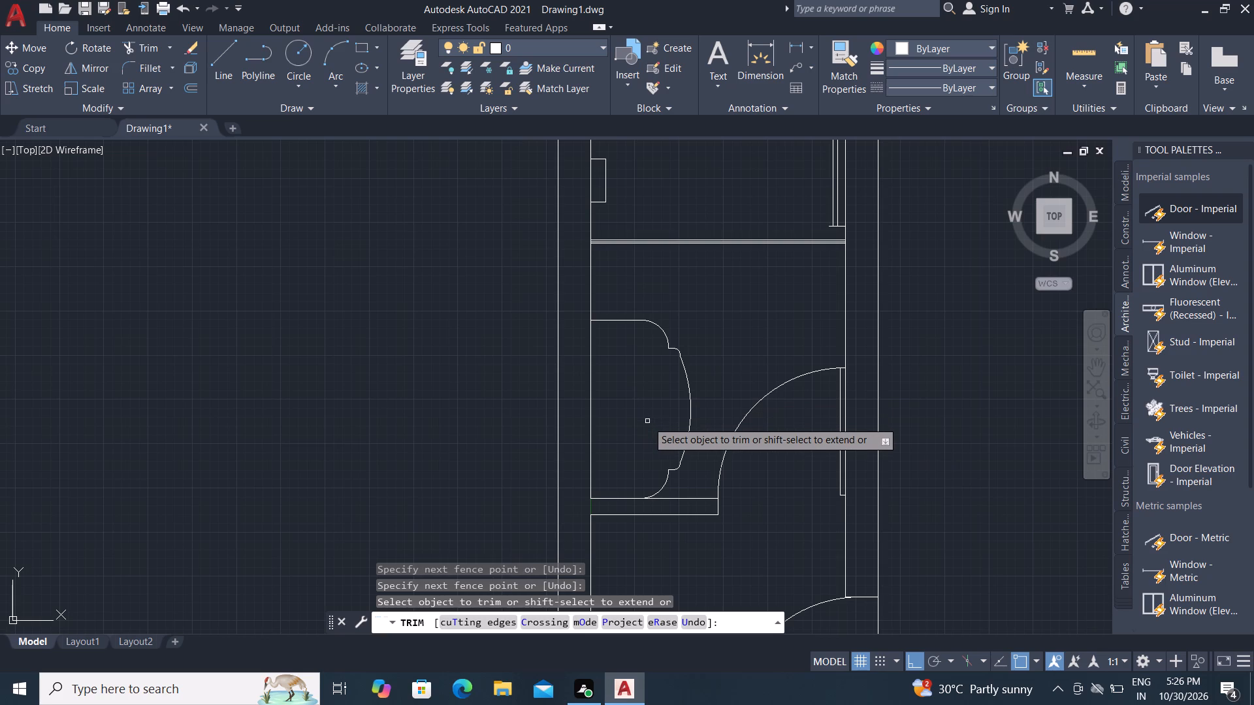
key("Escape")
key("Escape")
key("Escape")
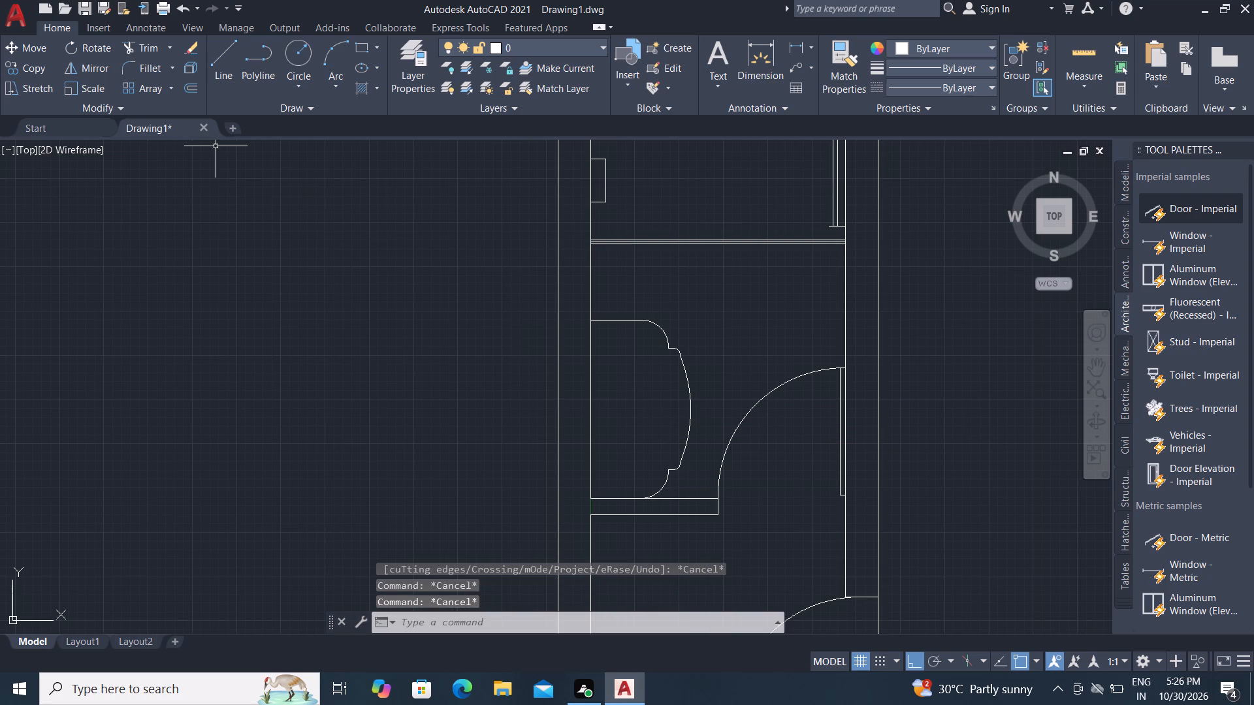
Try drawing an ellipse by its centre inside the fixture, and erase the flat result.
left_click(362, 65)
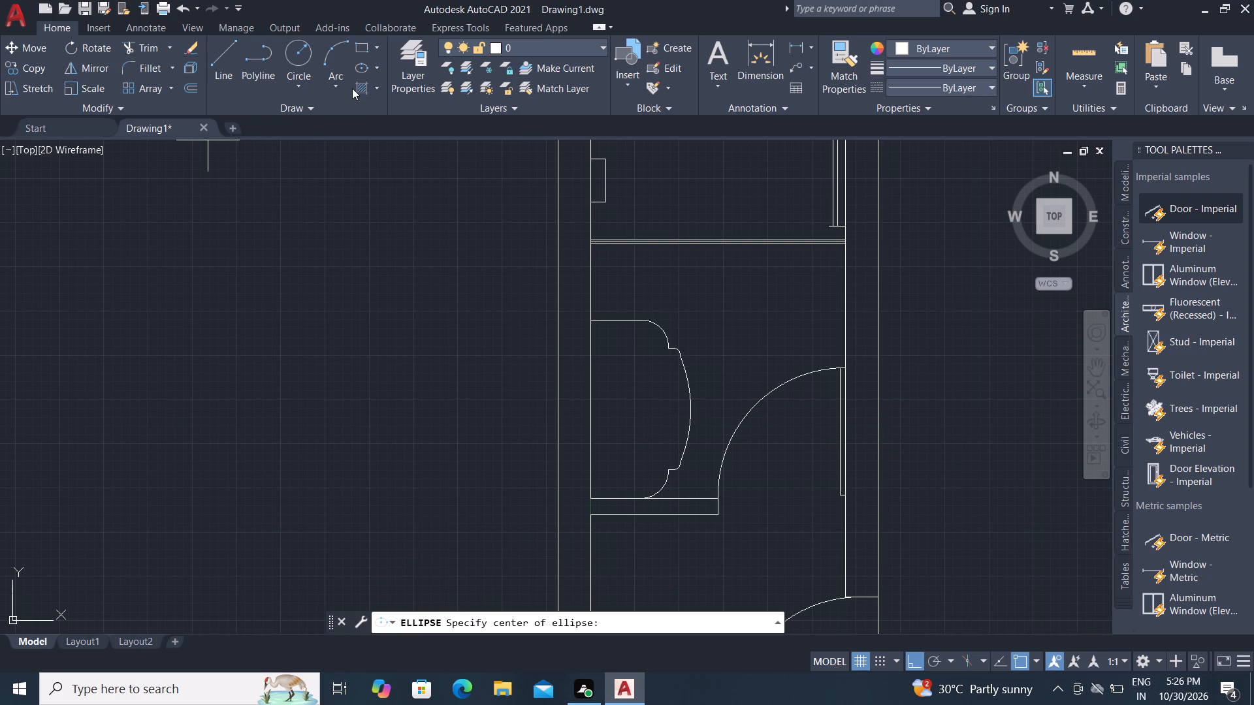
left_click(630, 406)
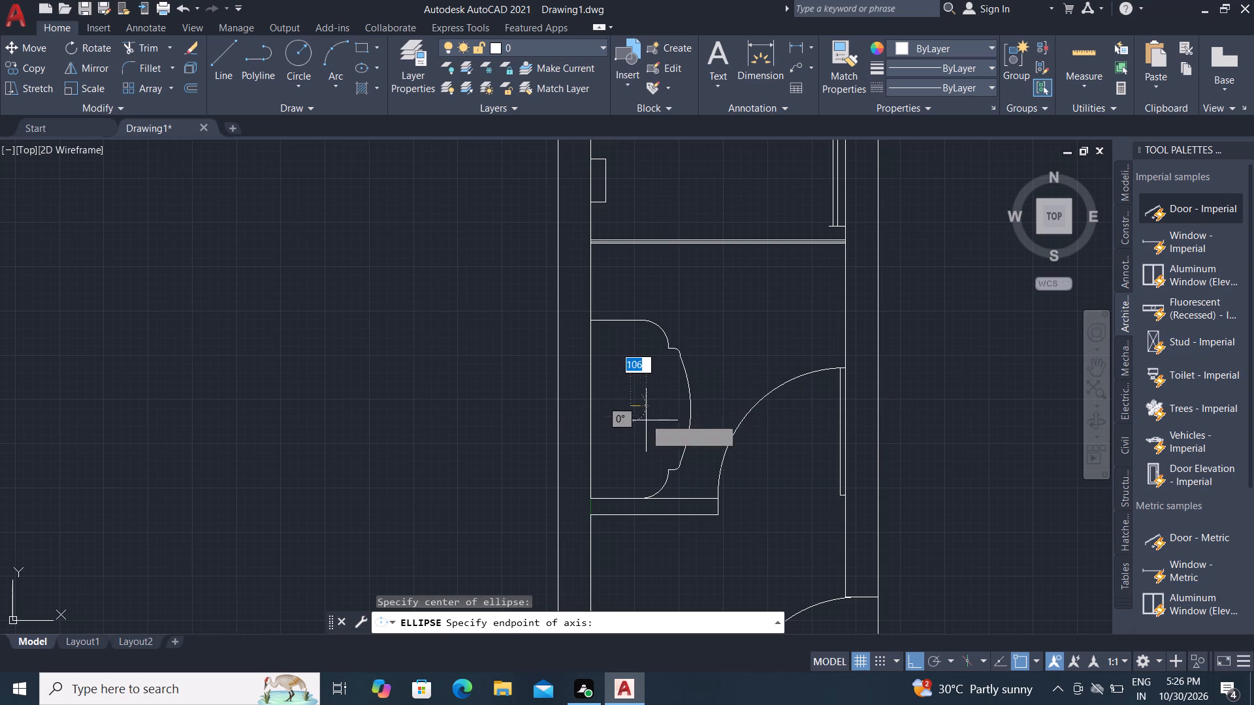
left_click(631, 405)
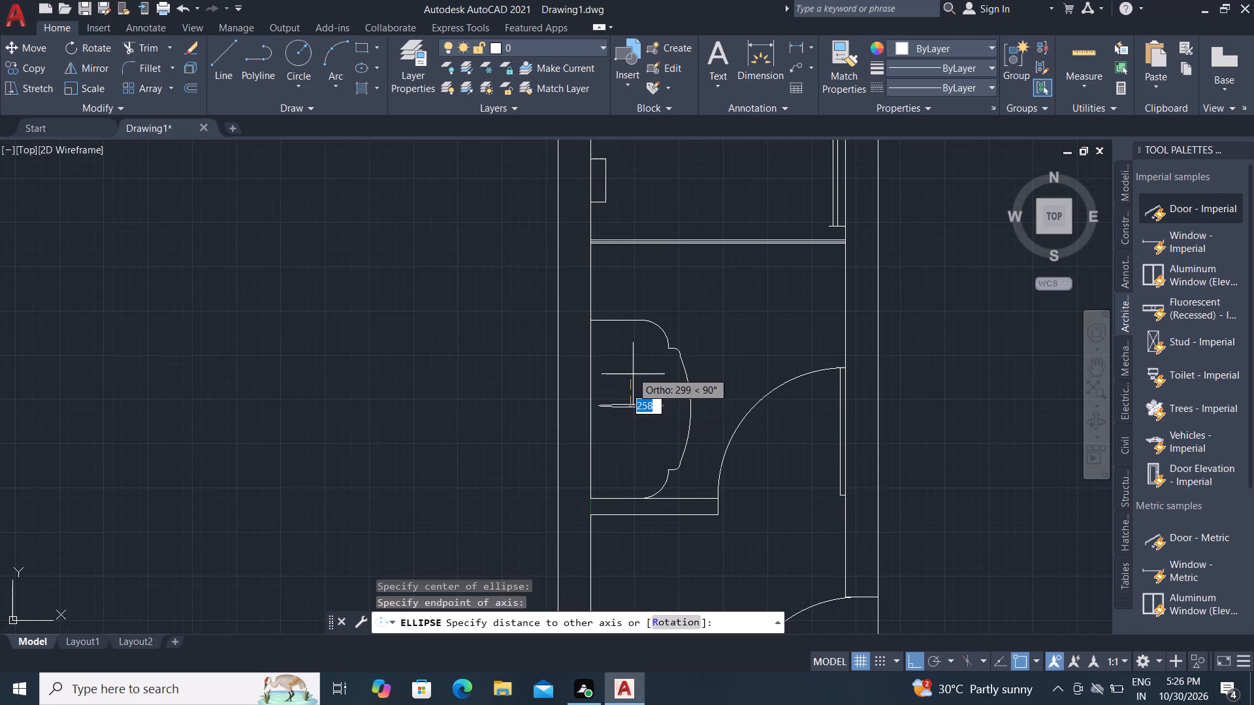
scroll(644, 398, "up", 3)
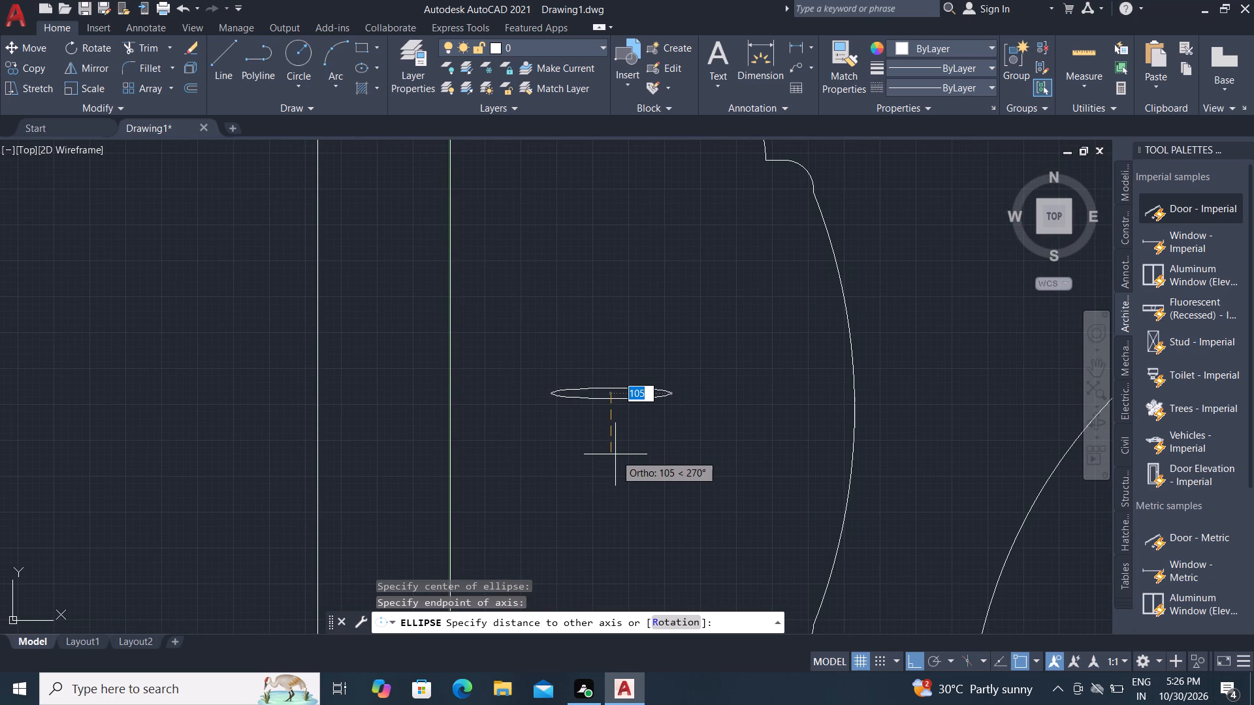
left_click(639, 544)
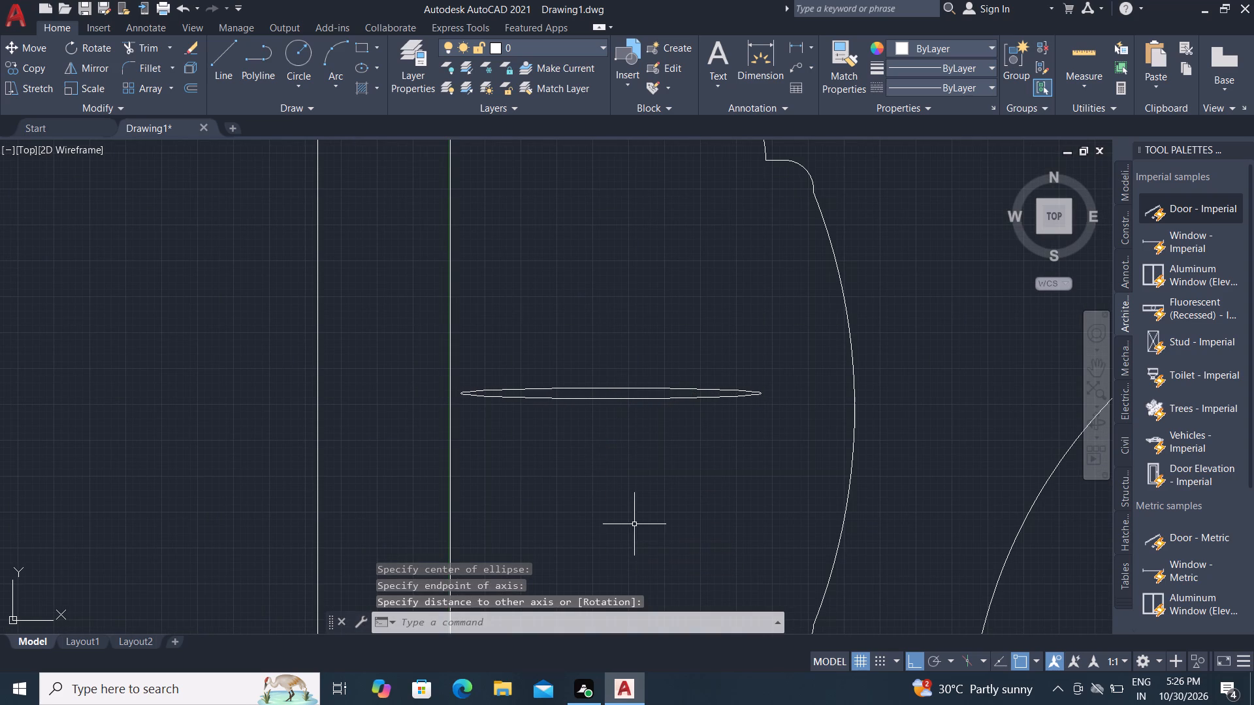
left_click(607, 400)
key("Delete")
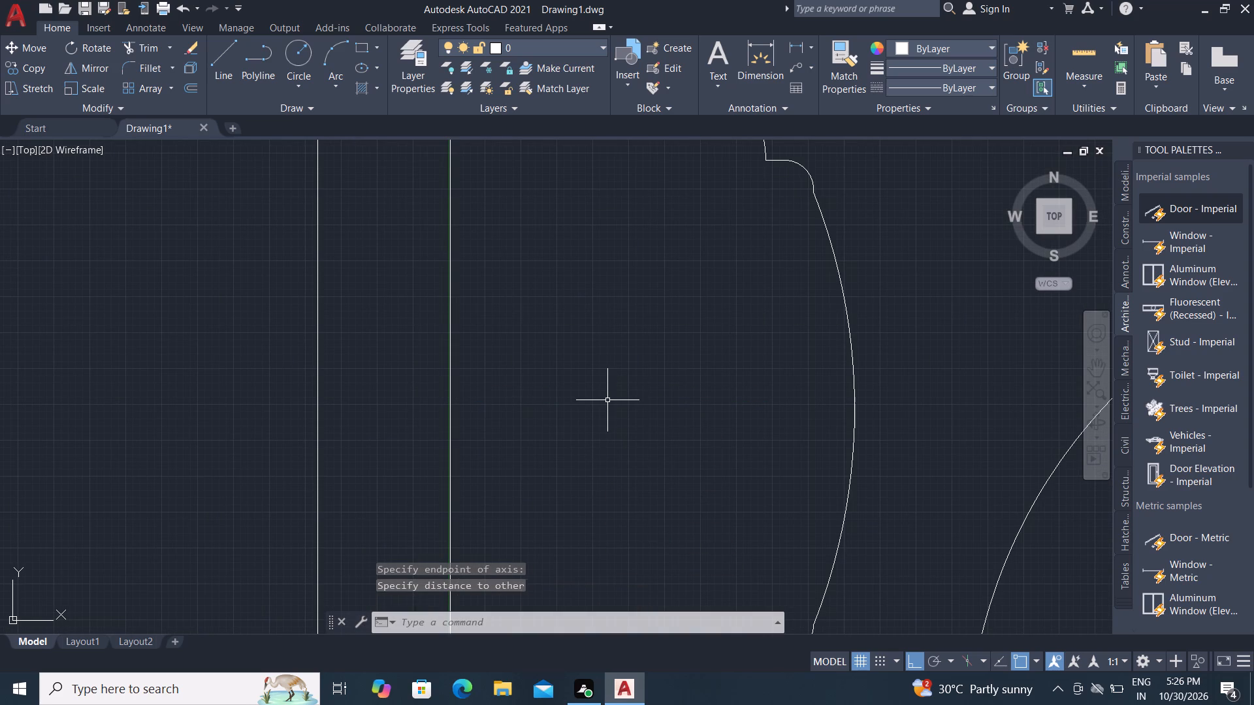
Draw an upright ellipse by its centre inside the fixture, with its long axis vertical.
left_click(362, 63)
scroll(526, 262, "down", 1)
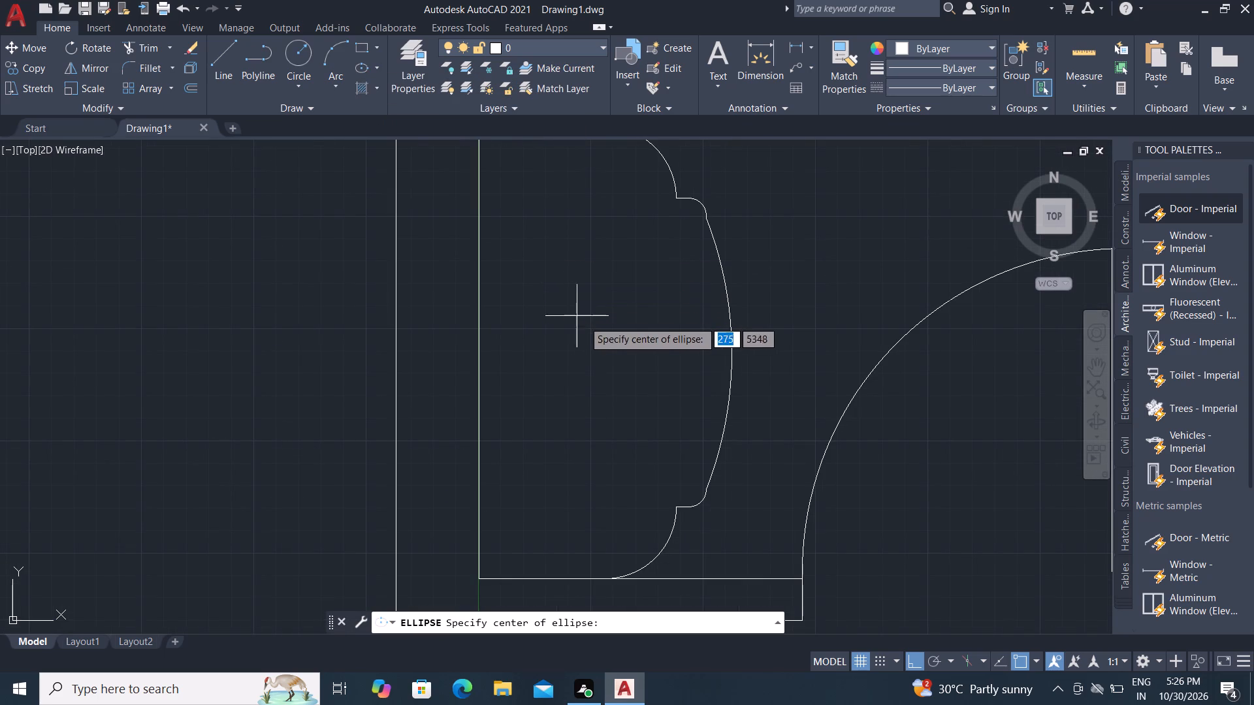
left_click(579, 332)
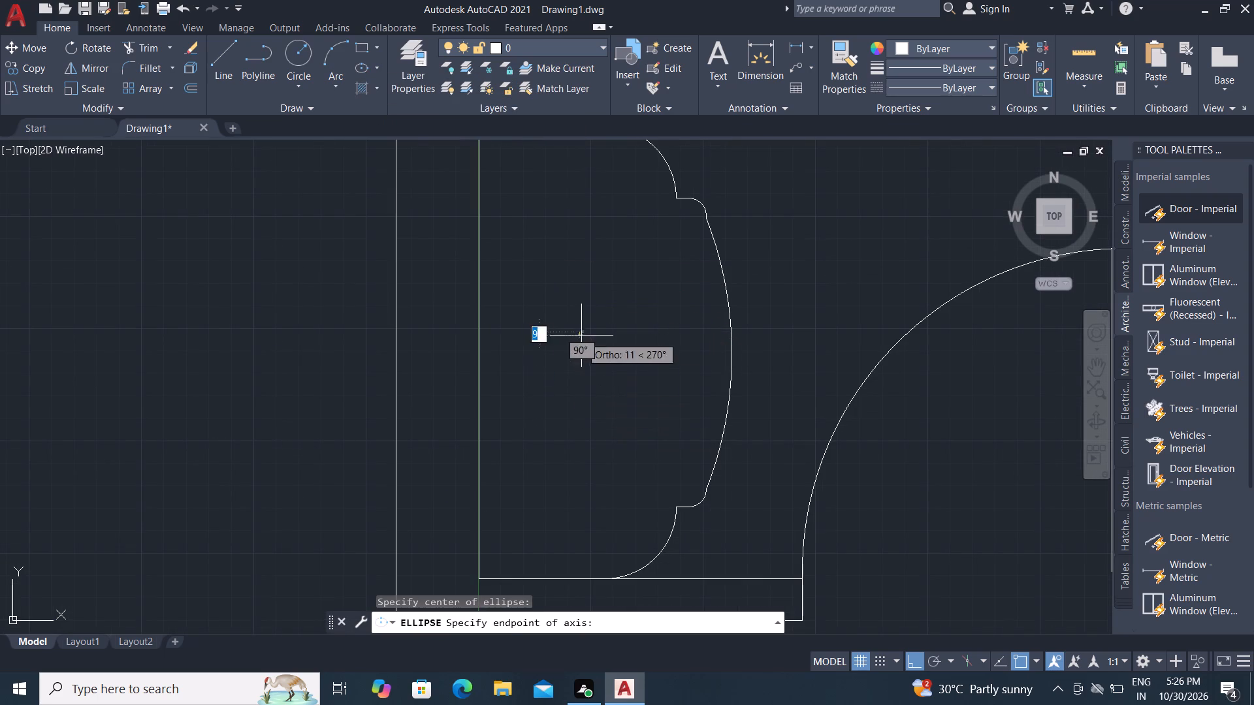
left_click(580, 231)
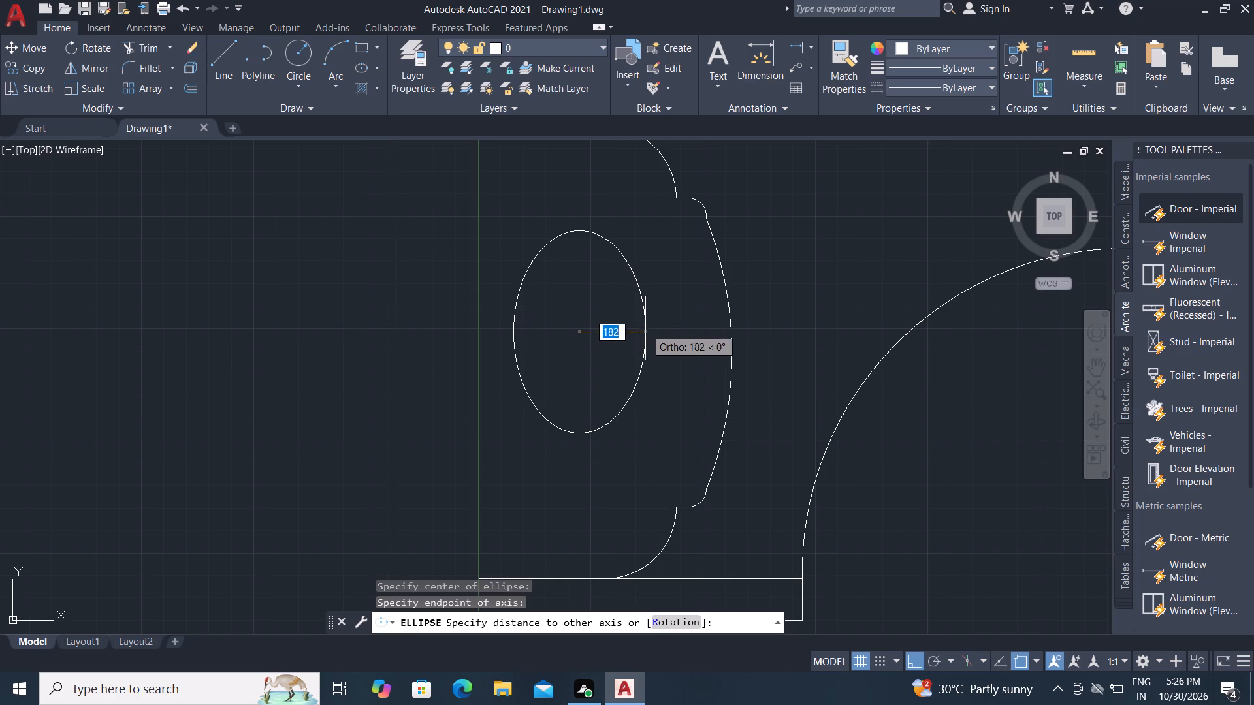
left_click(654, 344)
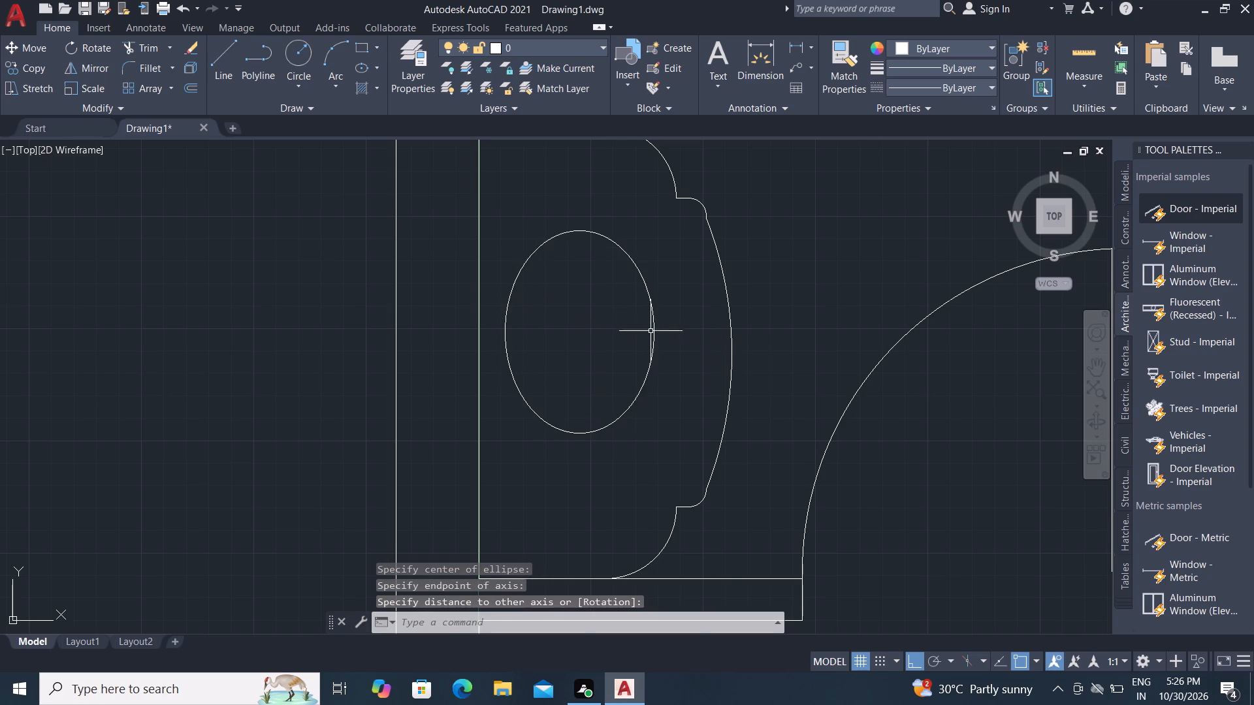
Move the ellipse by its centre about 86 mm diagonally down toward the fixture's curved edge, with Ortho off.
left_click(654, 328)
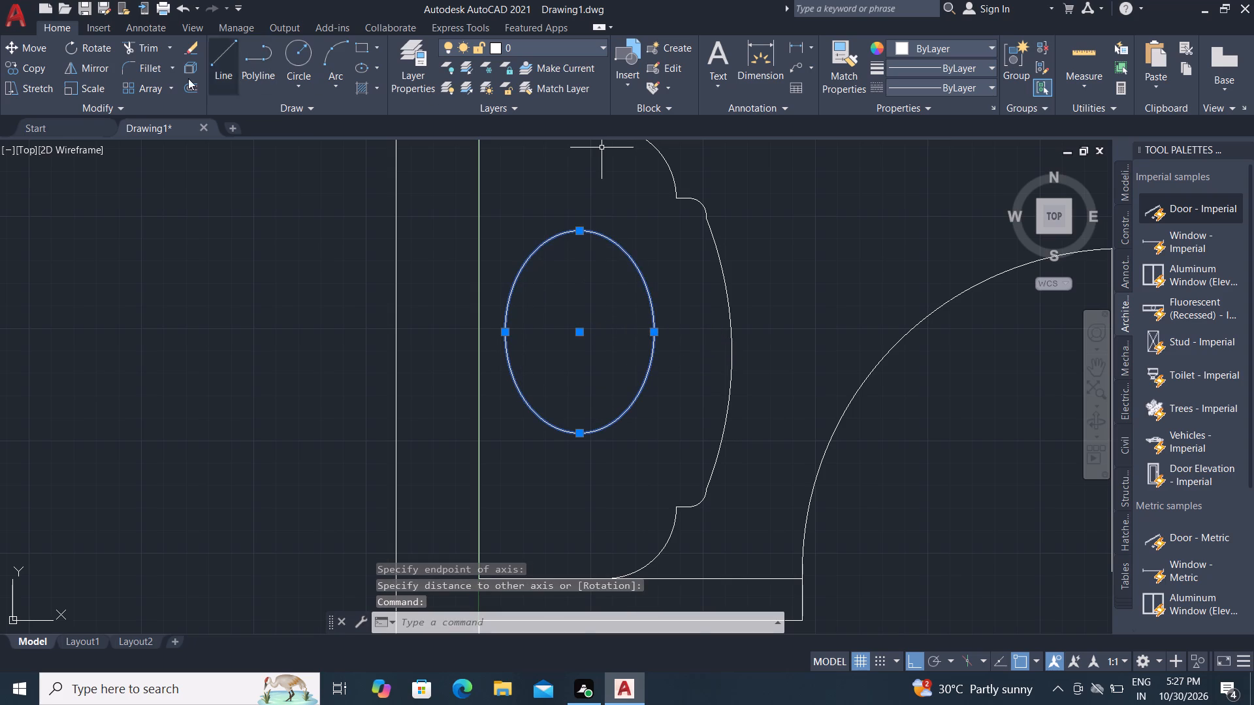
left_click(10, 46)
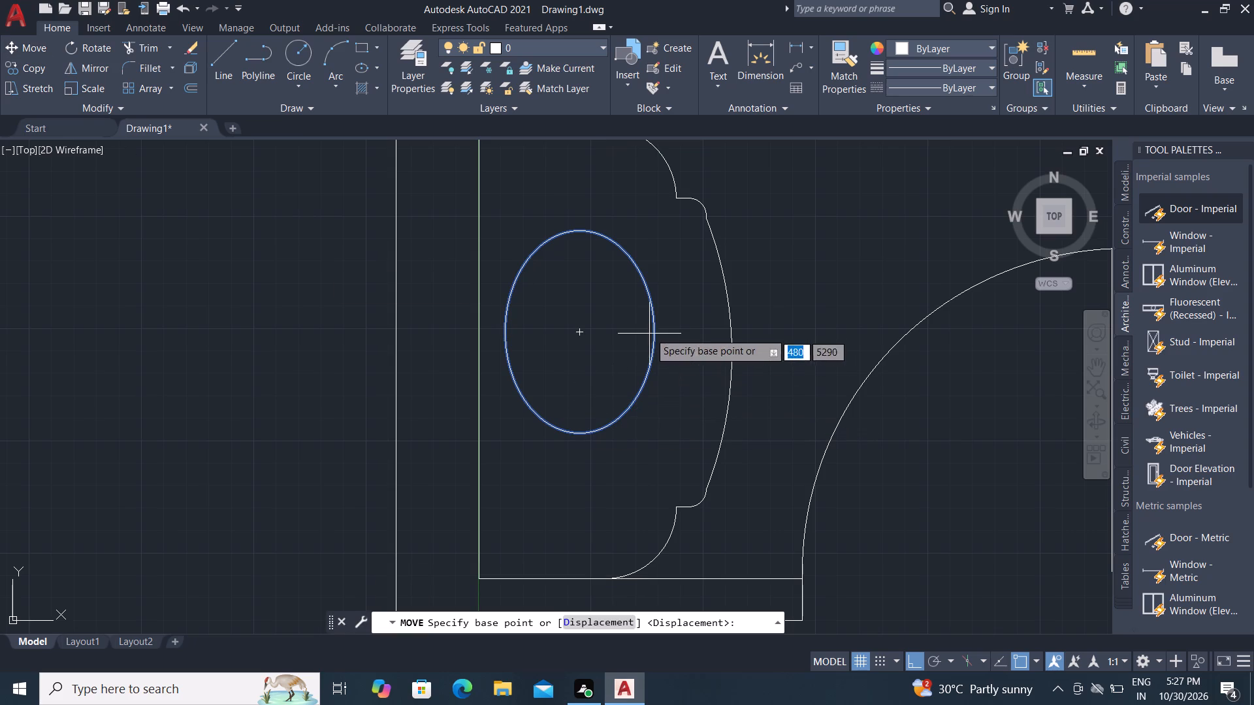
left_click(579, 331)
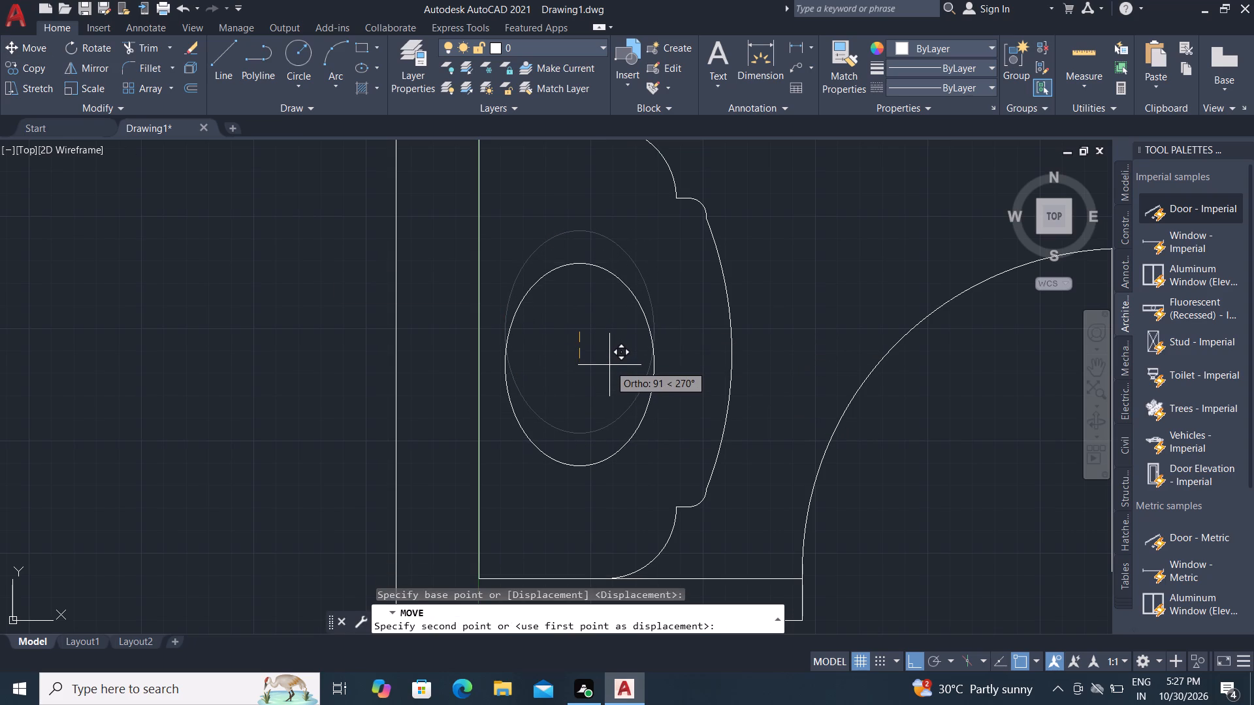
key("F8")
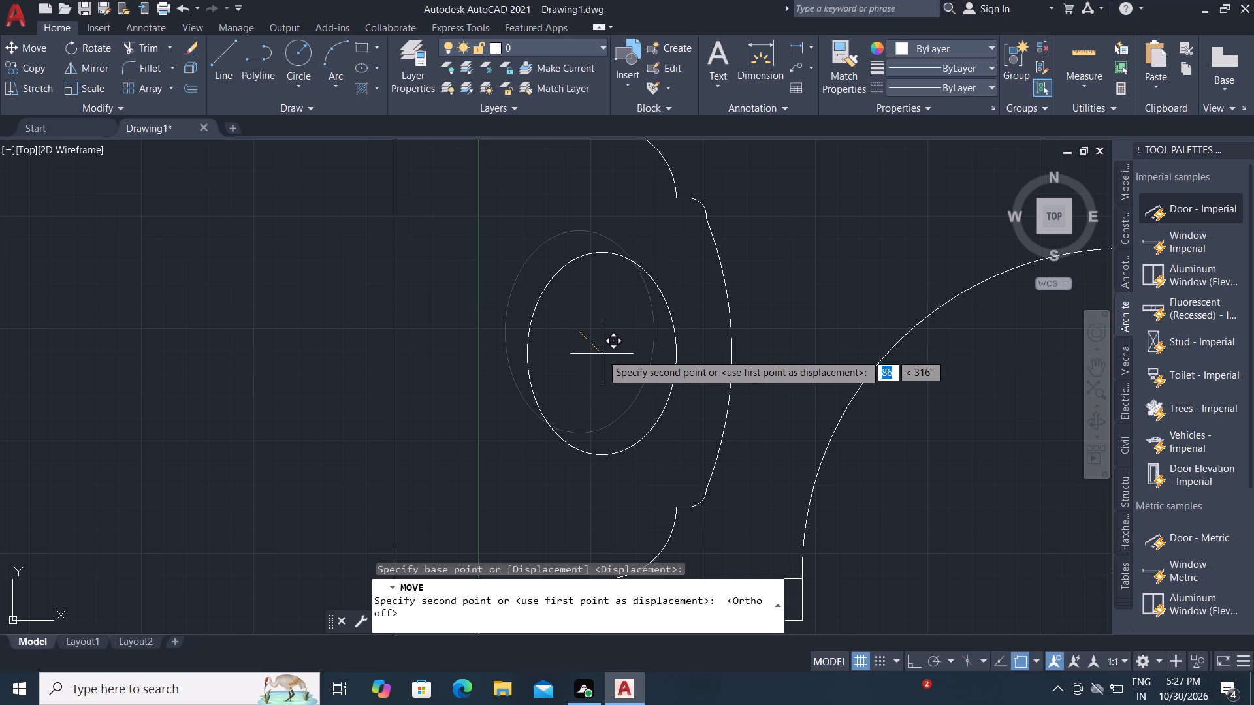
left_click(601, 354)
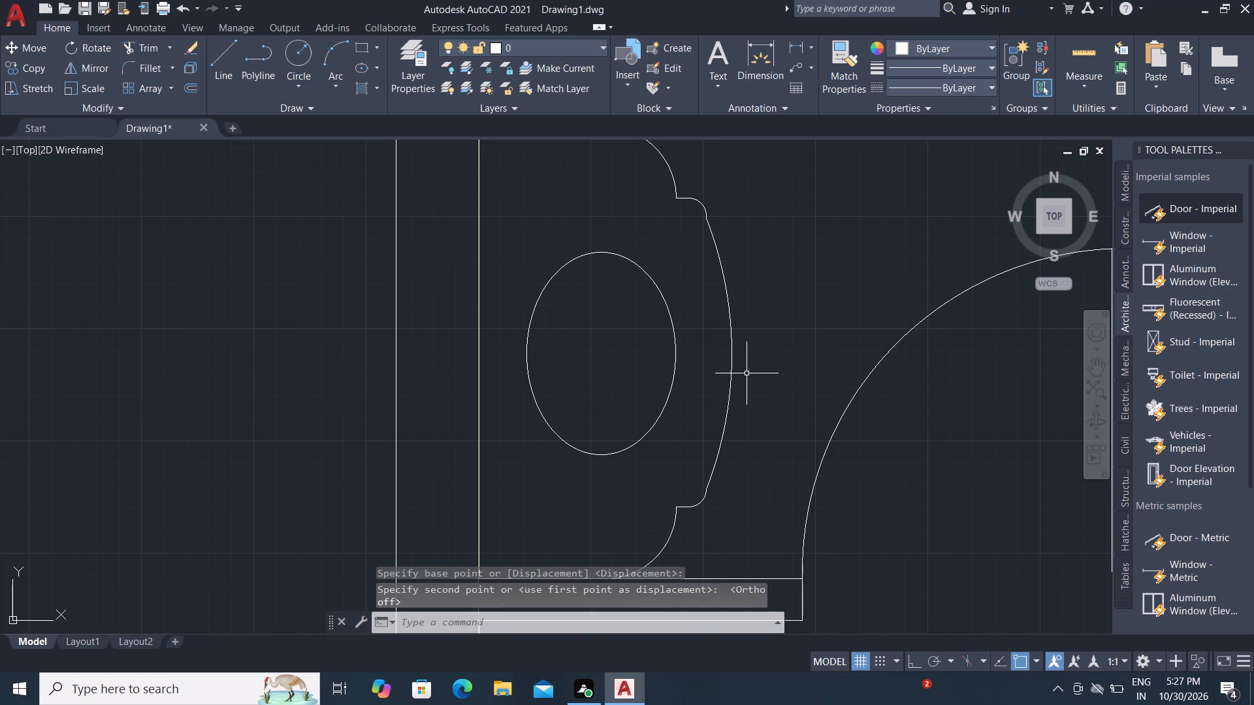
Offset the ellipse 20 mm inward to form the basin rim.
key("o")
key("space")
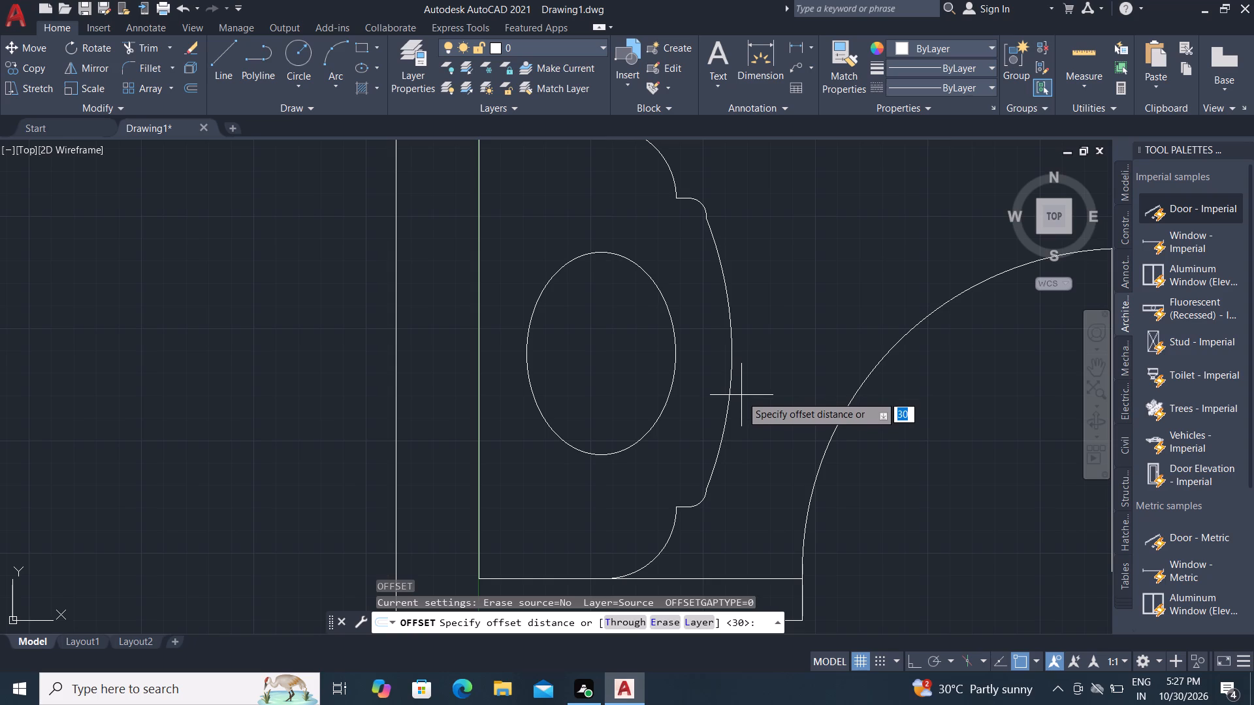
key("2")
key("Delete")
key("0")
key("Return")
left_click(673, 369)
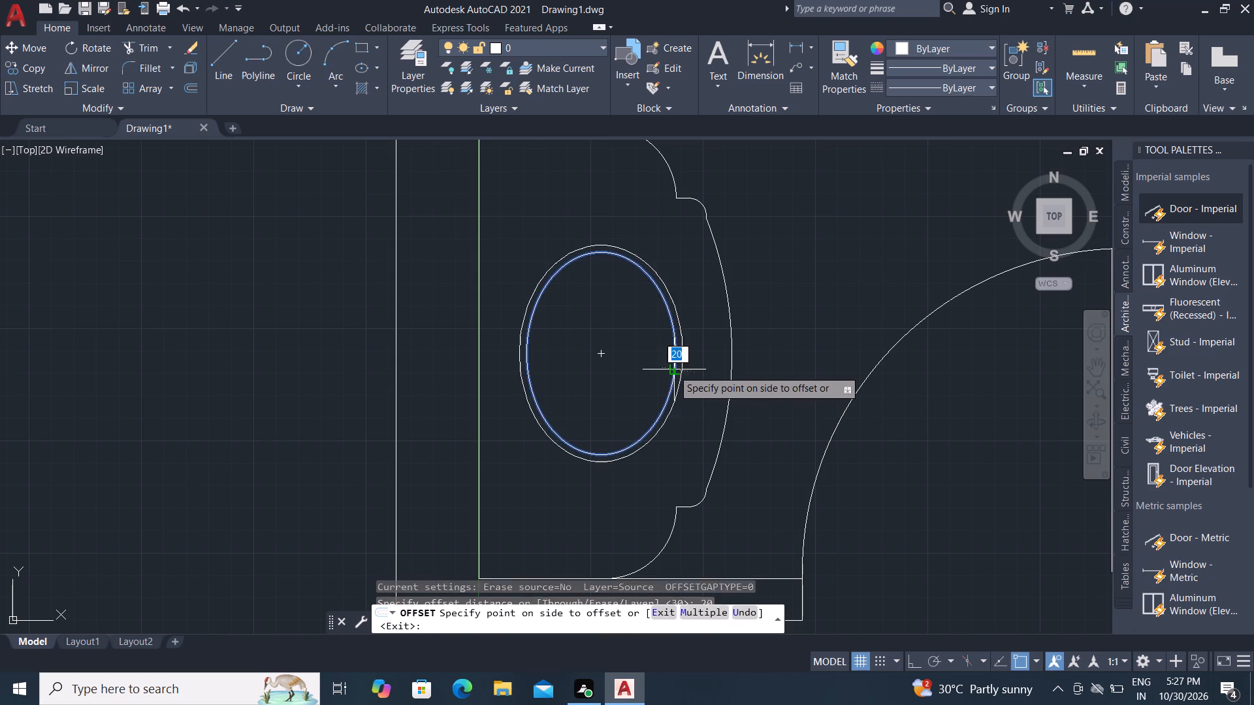
left_click(632, 371)
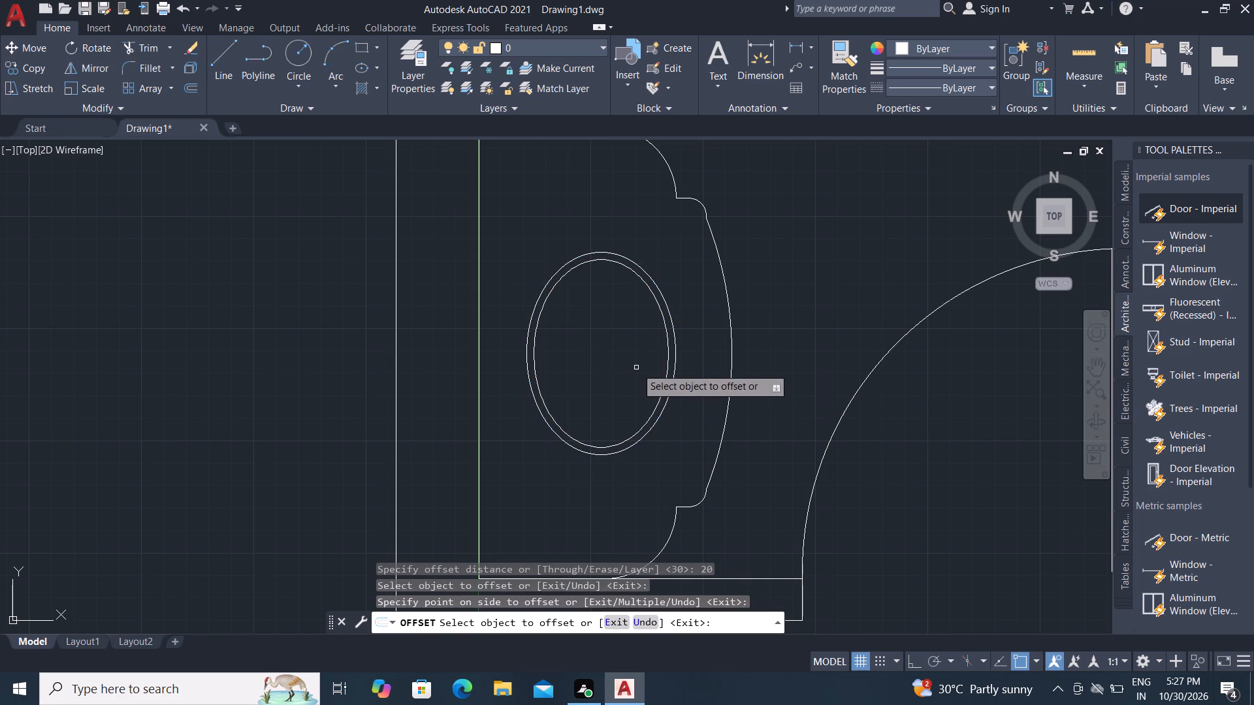
Copy the curved-front fixture with its basin about 3080 mm away into the empty space west of the plan.
key("Escape")
key("Escape")
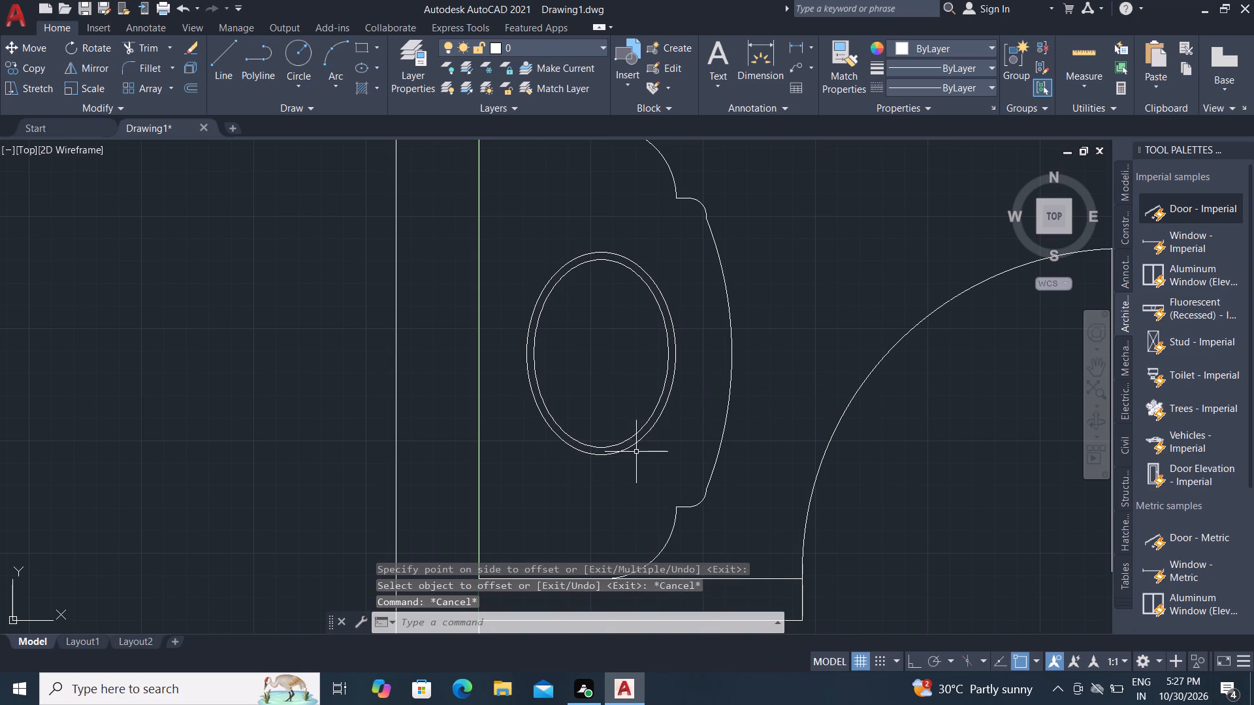
scroll(636, 448, "down", 1)
middle_click_drag(537, 253, 531, 452)
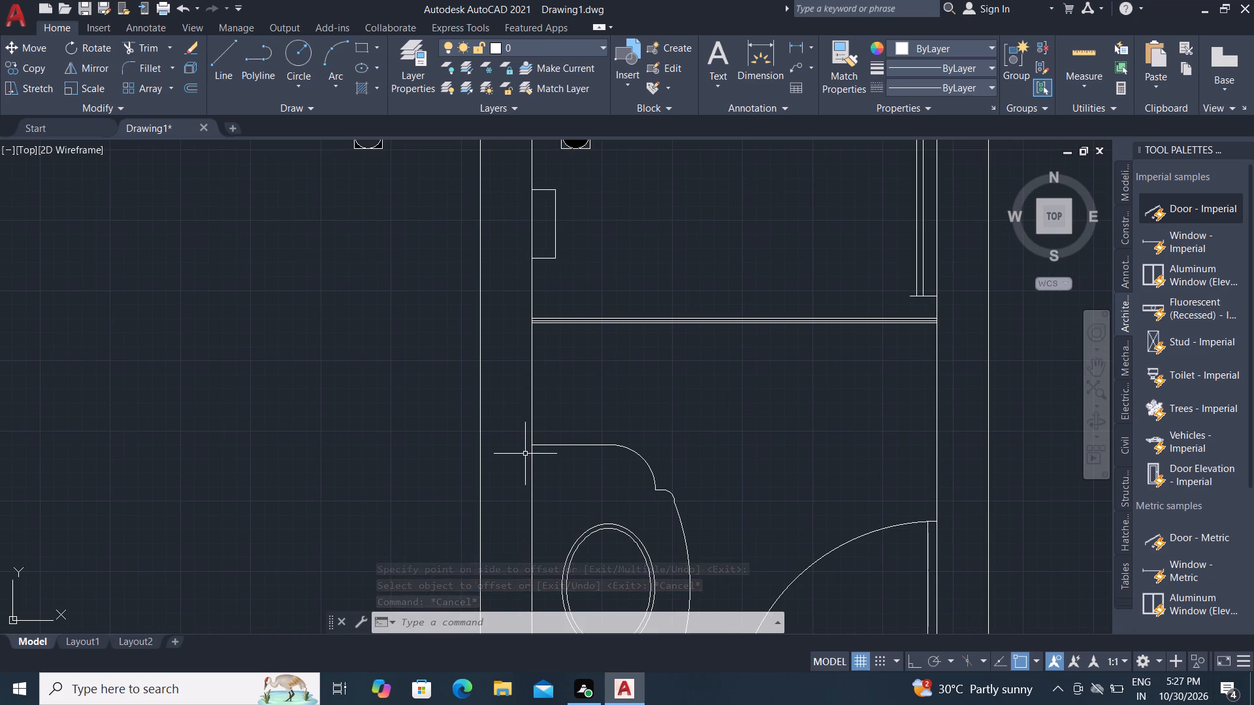
scroll(536, 429, "down", 2)
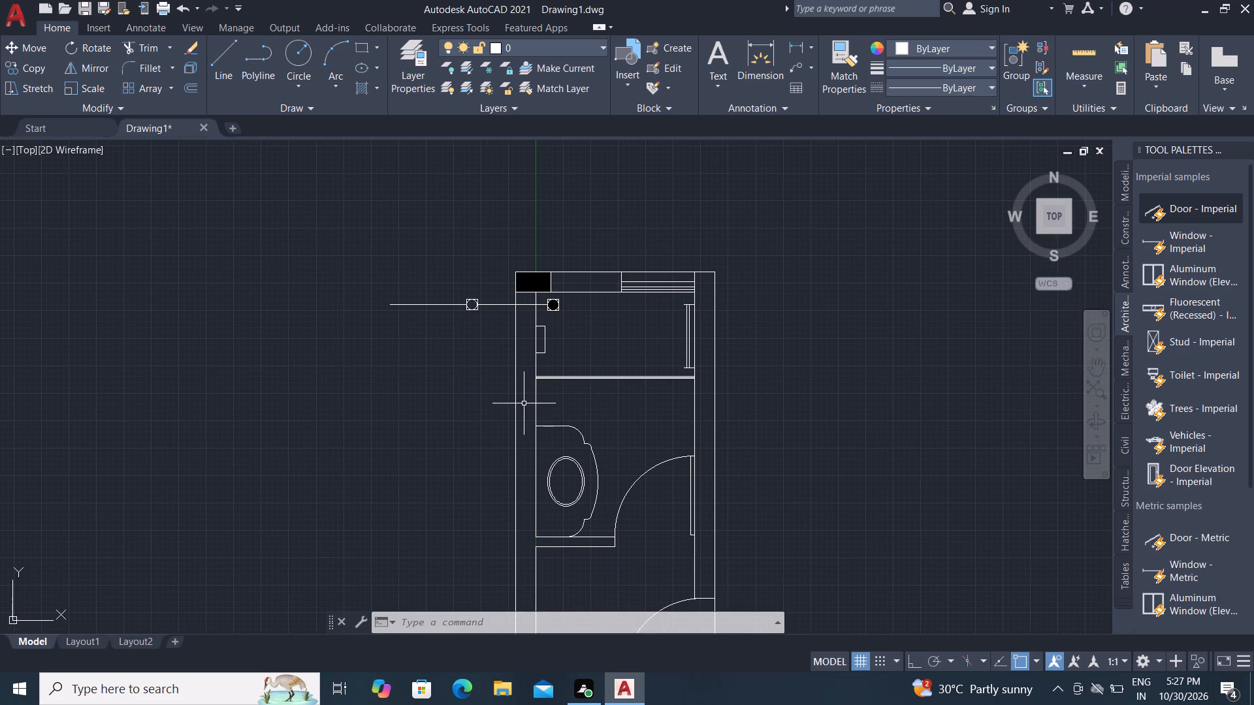
left_click(524, 412)
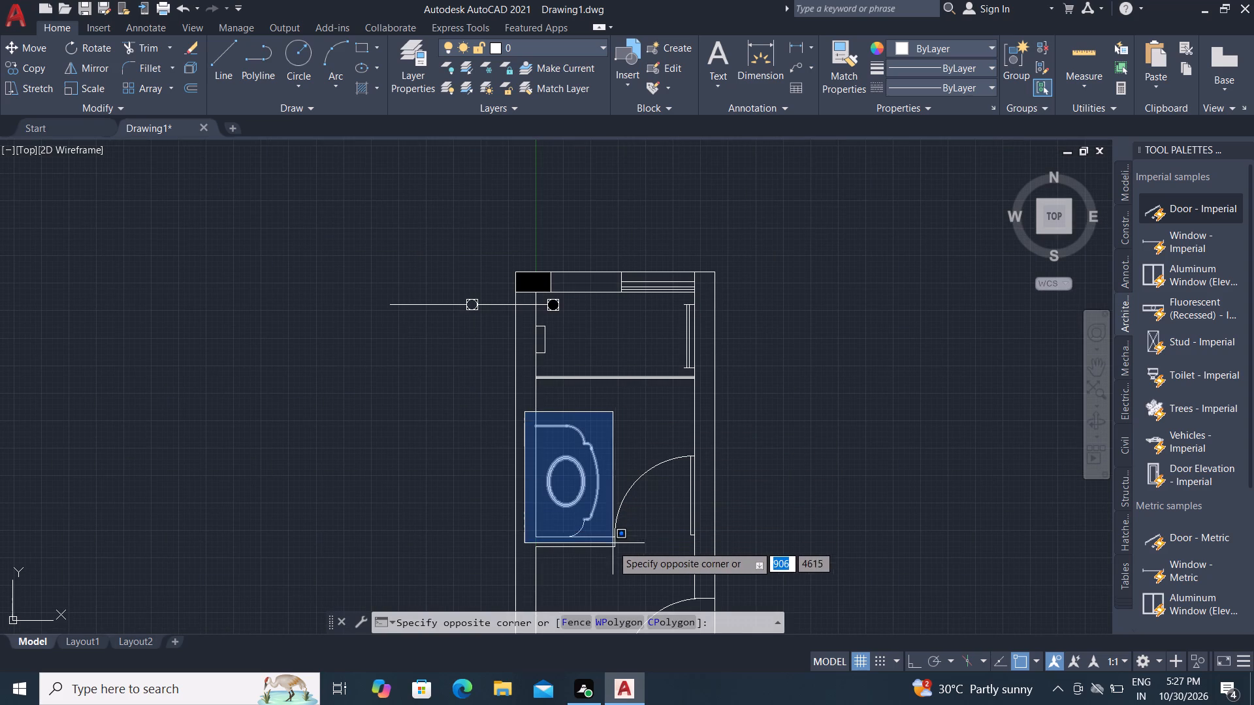
left_click(607, 548)
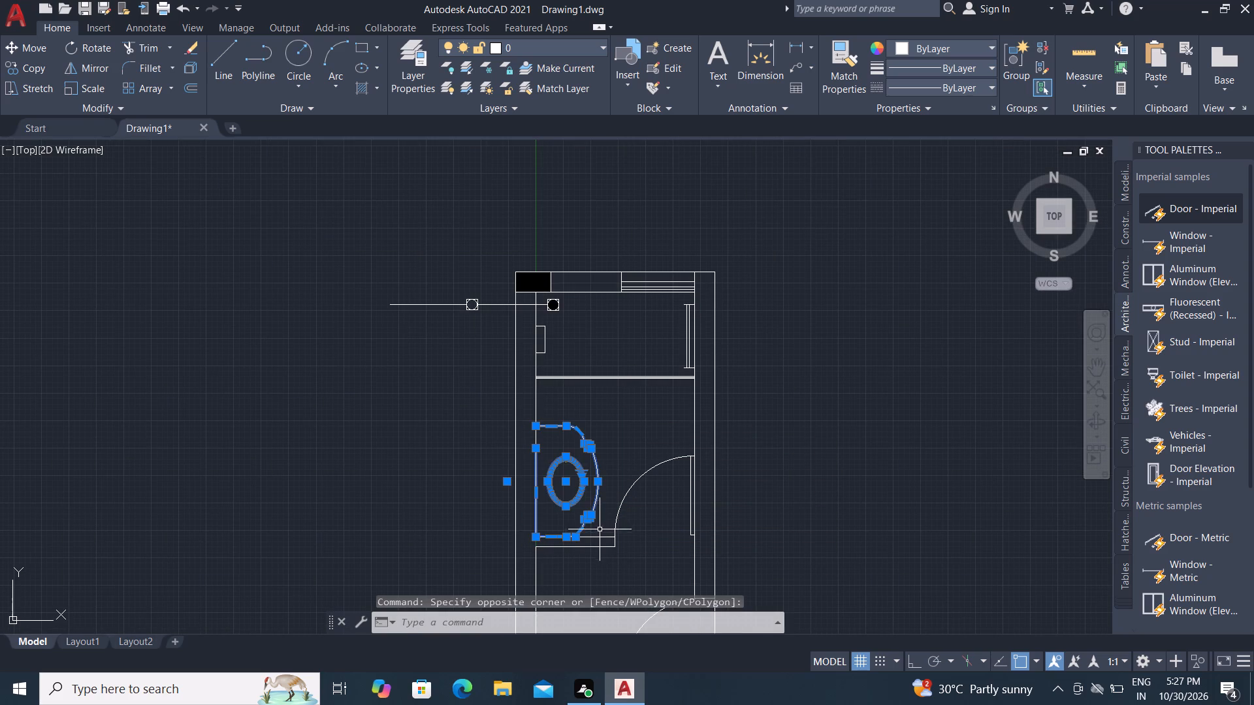
key("c")
key("o")
key("space")
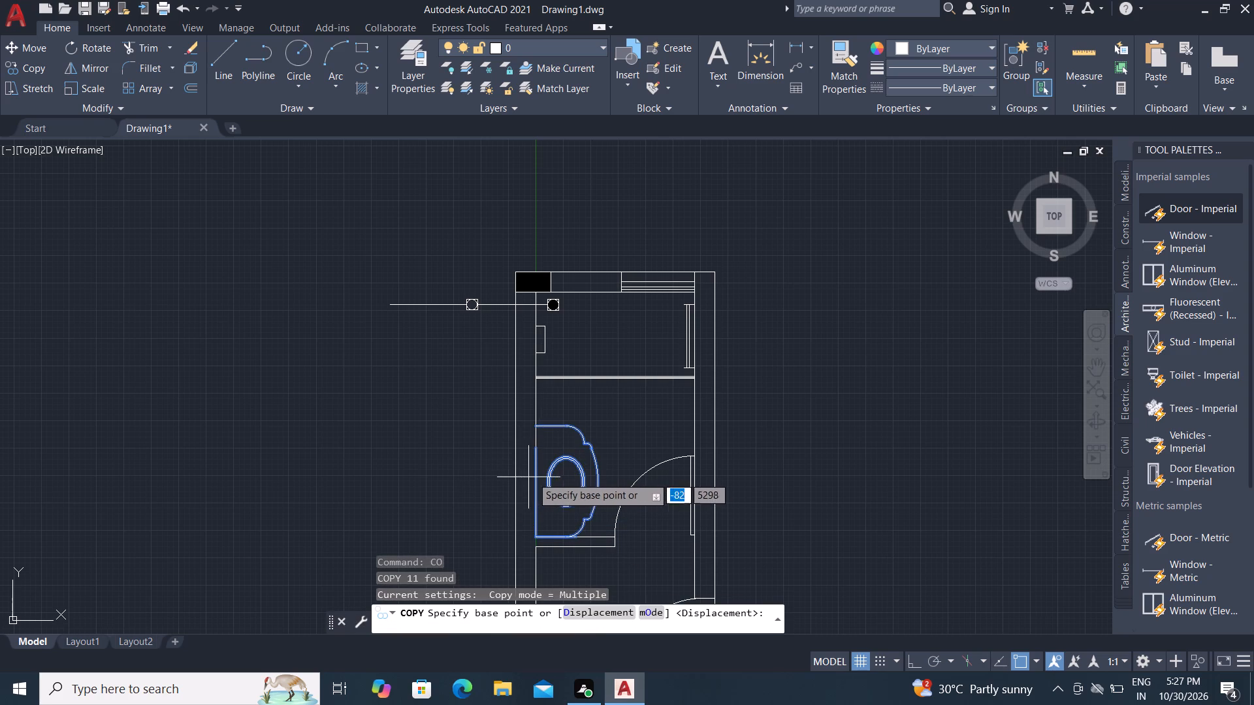
left_click(537, 479)
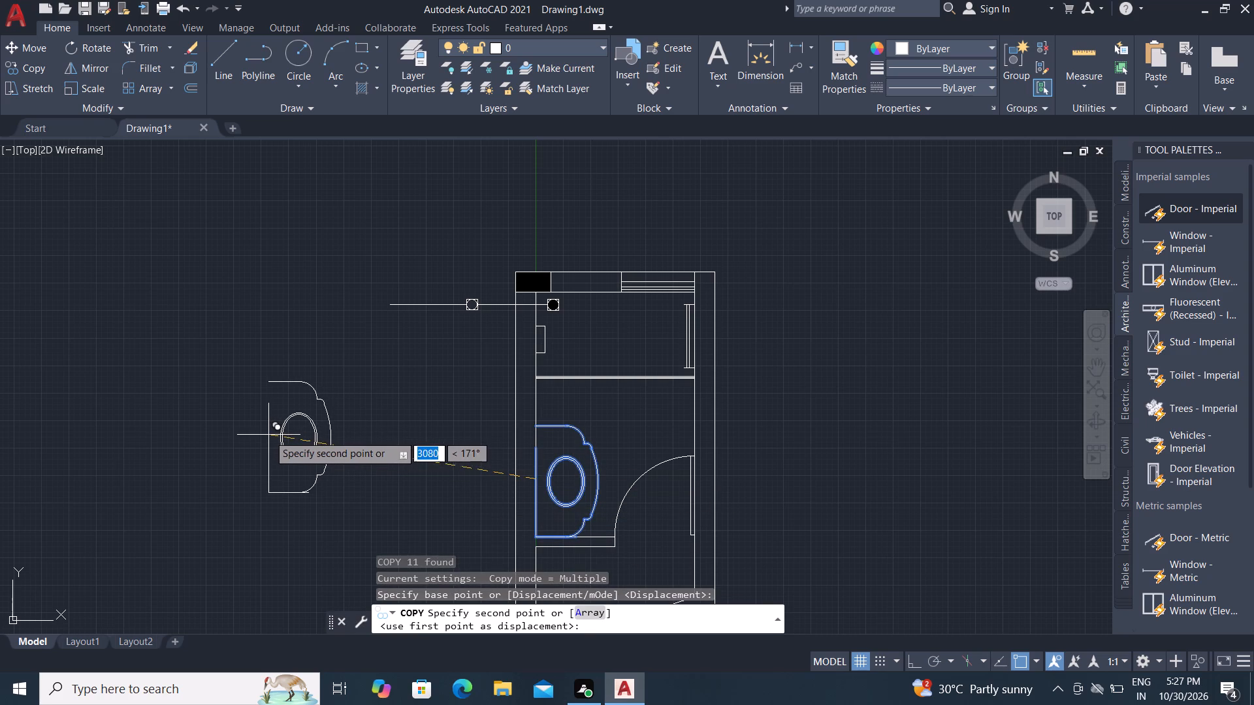
left_click(268, 435)
key("Escape")
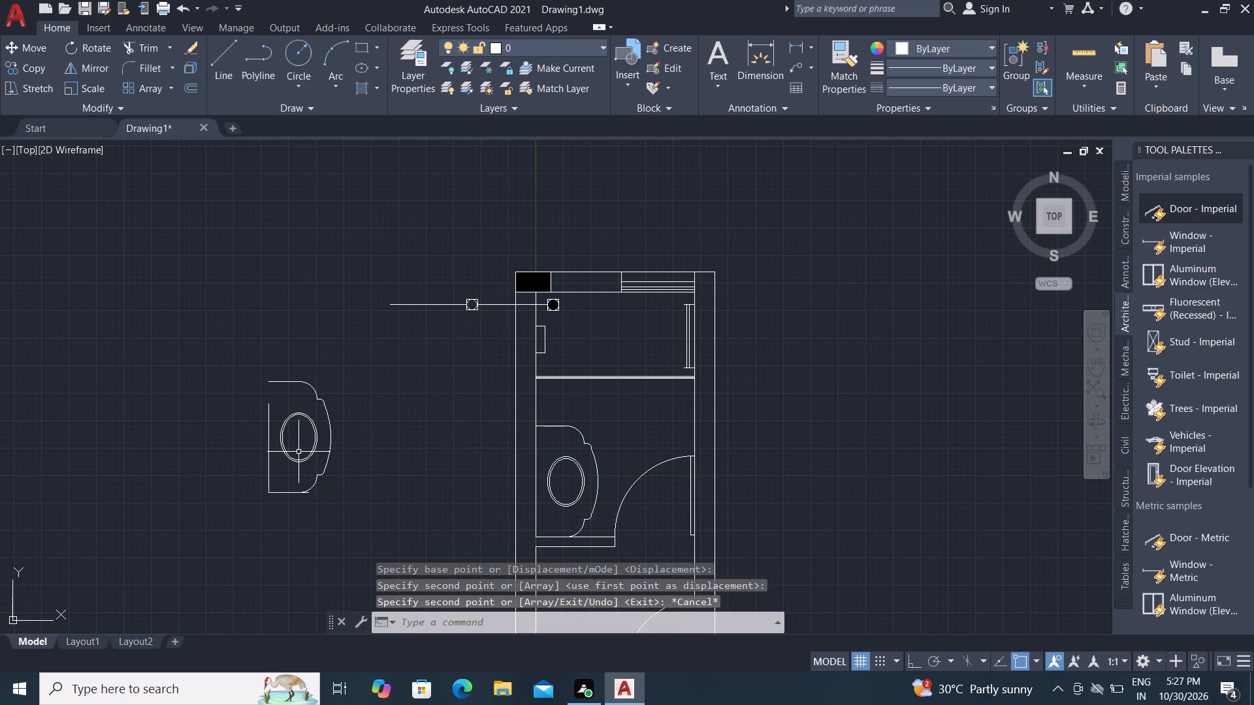
Extend the copied fixture's vertical back edge up to its top edge.
scroll(294, 452, "up", 2)
key("e")
key("x")
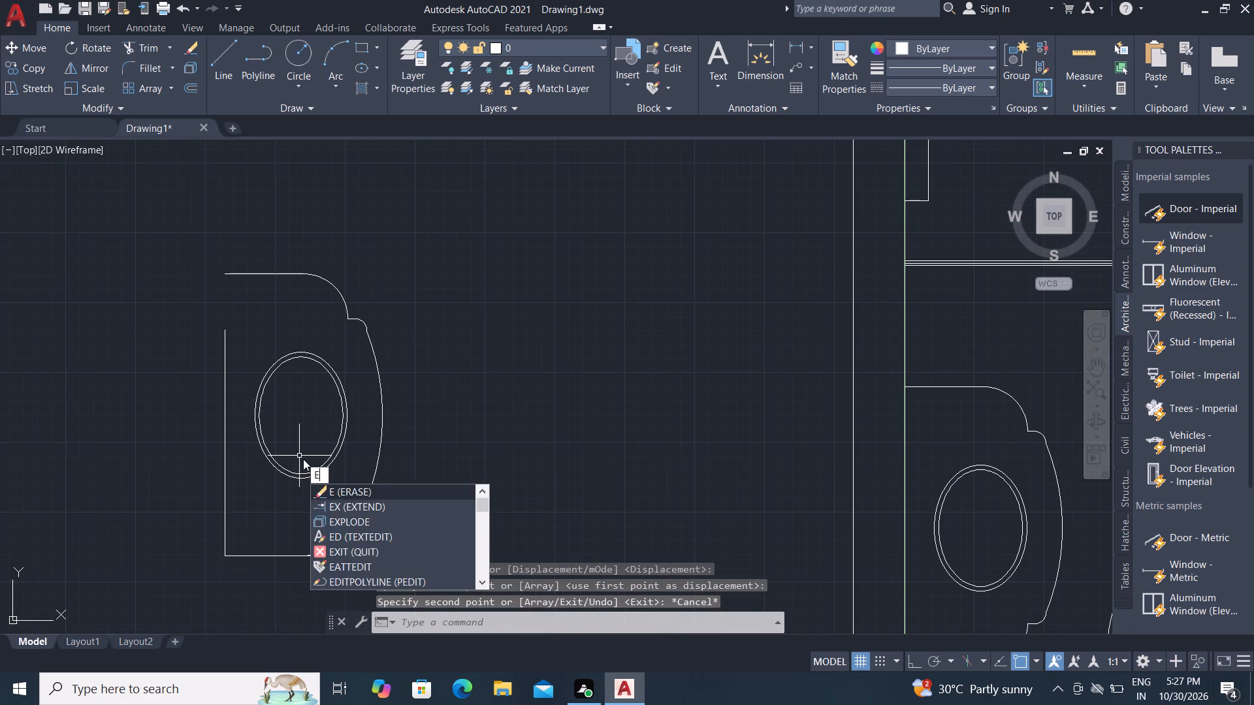
key("space")
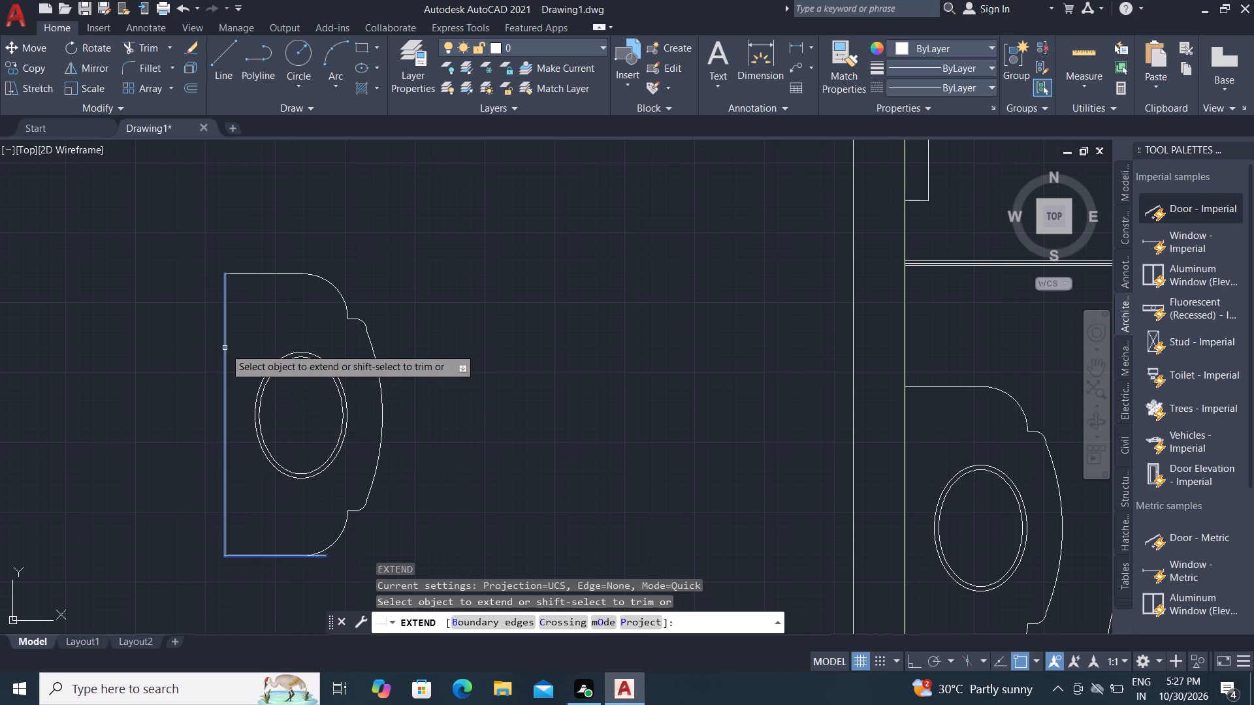
left_click(225, 348)
key("Escape")
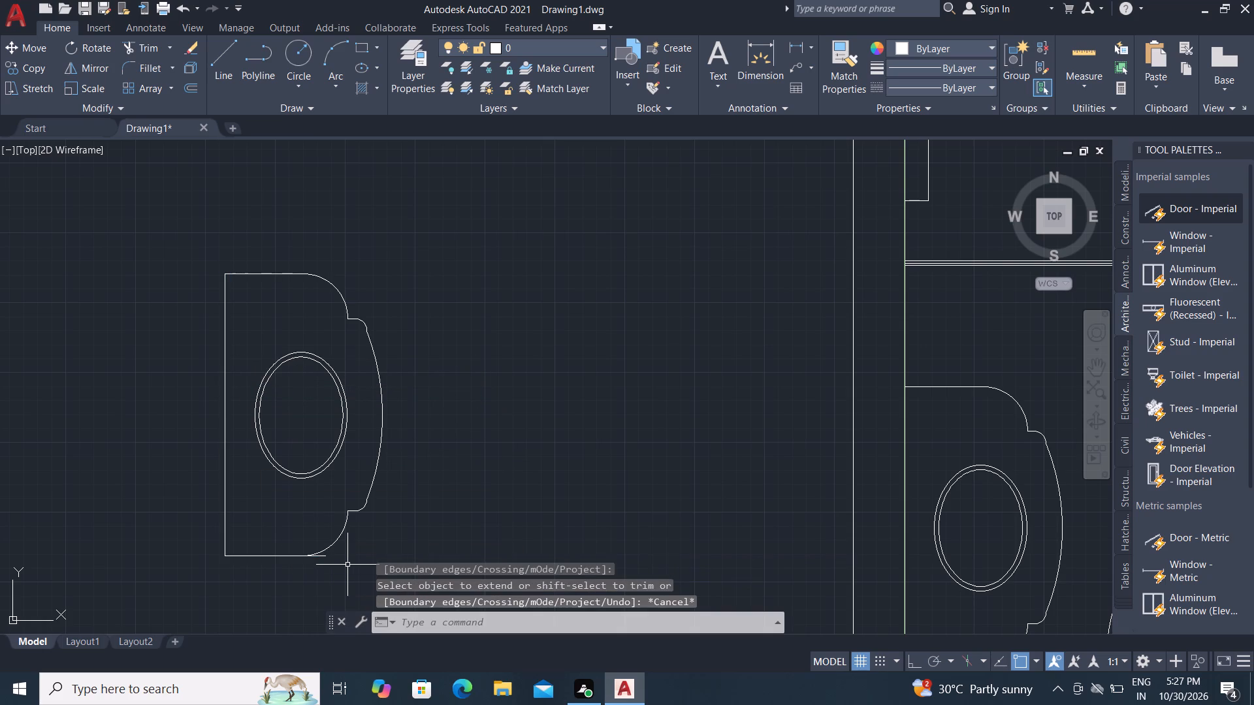
Regenerate the drawing and trim the copied fixture's bottom line where it overhangs the corner arc.
key("r")
key("e")
key("space")
scroll(332, 551, "up", 4)
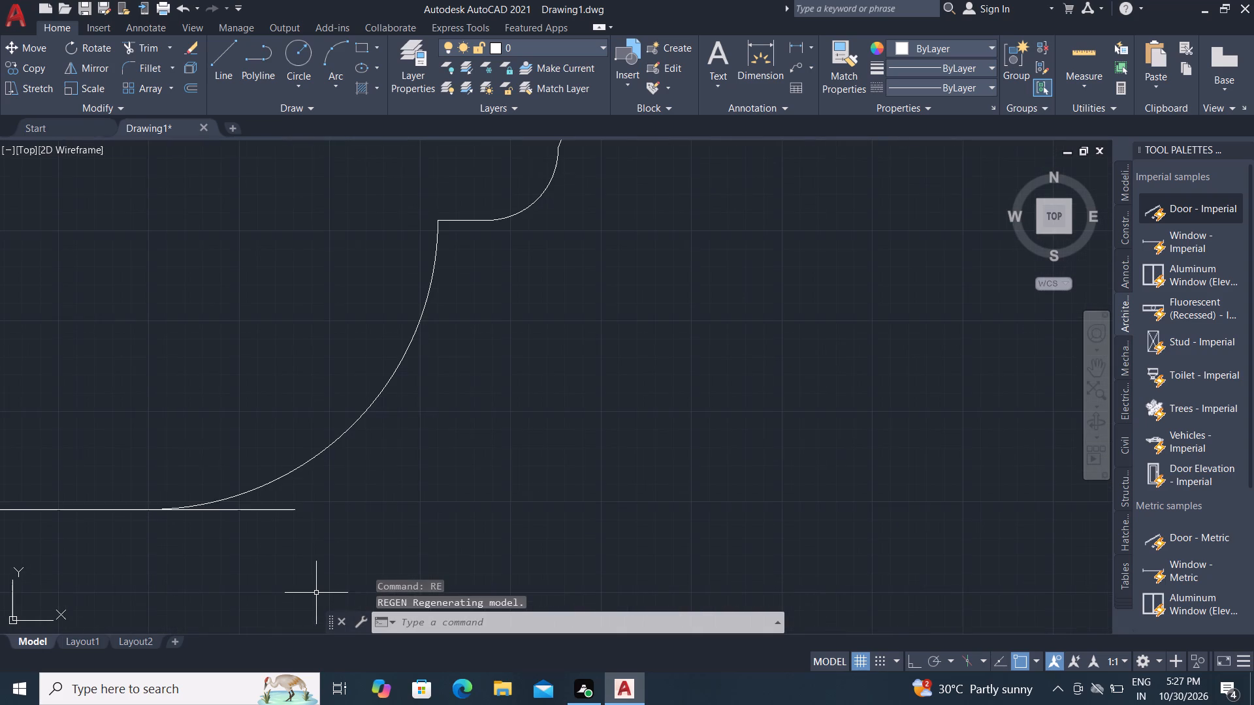
key("Escape")
key("Escape")
key("Escape")
type("TR")
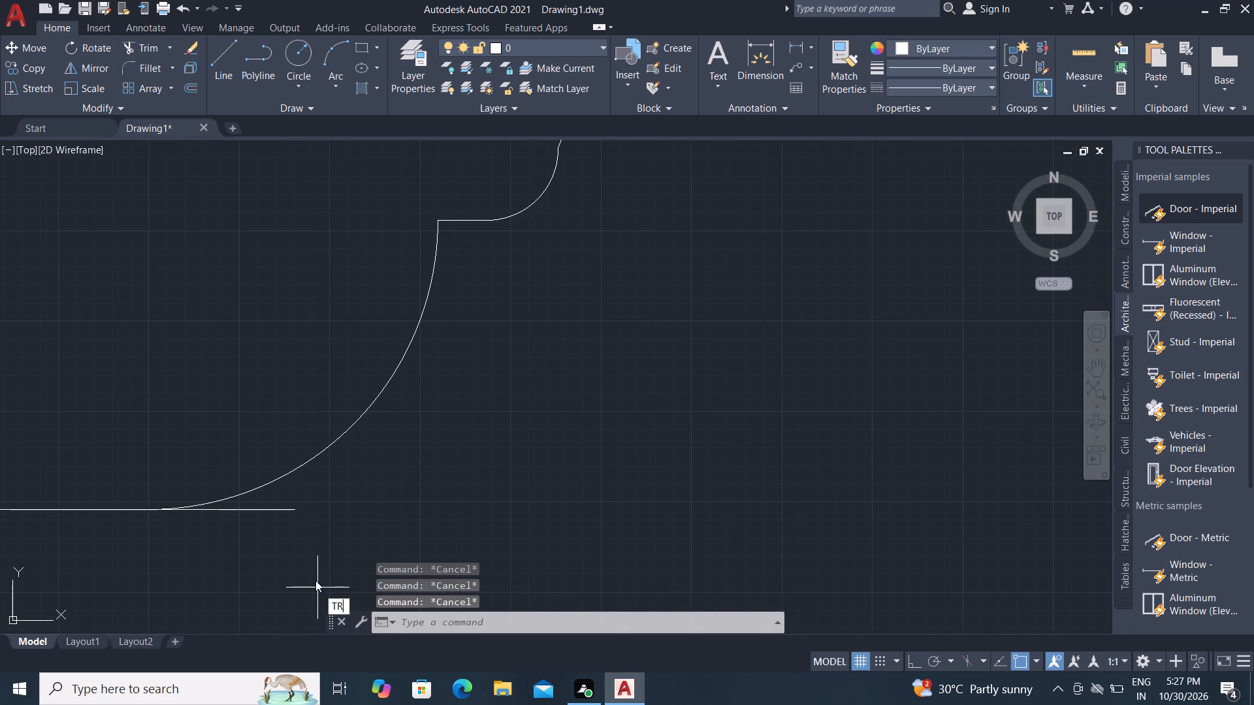
key("space")
left_click(294, 509)
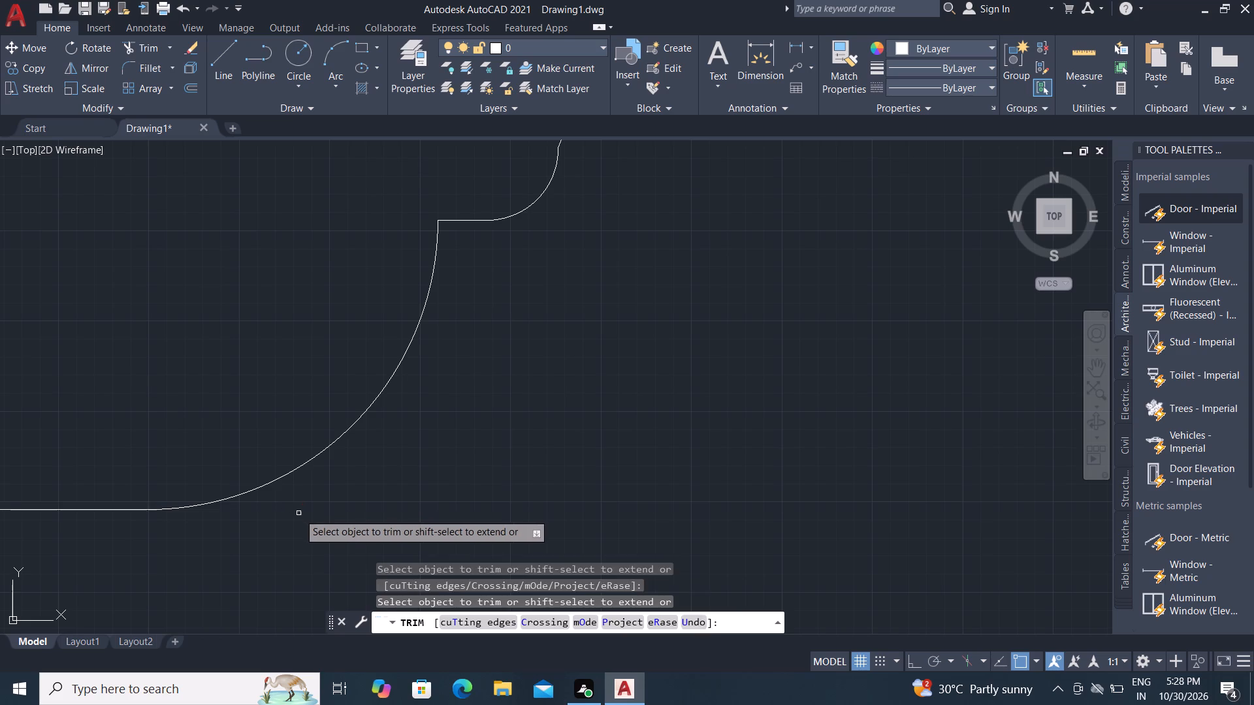
key("Escape")
key("Escape")
scroll(308, 542, "down", 3)
key("grave")
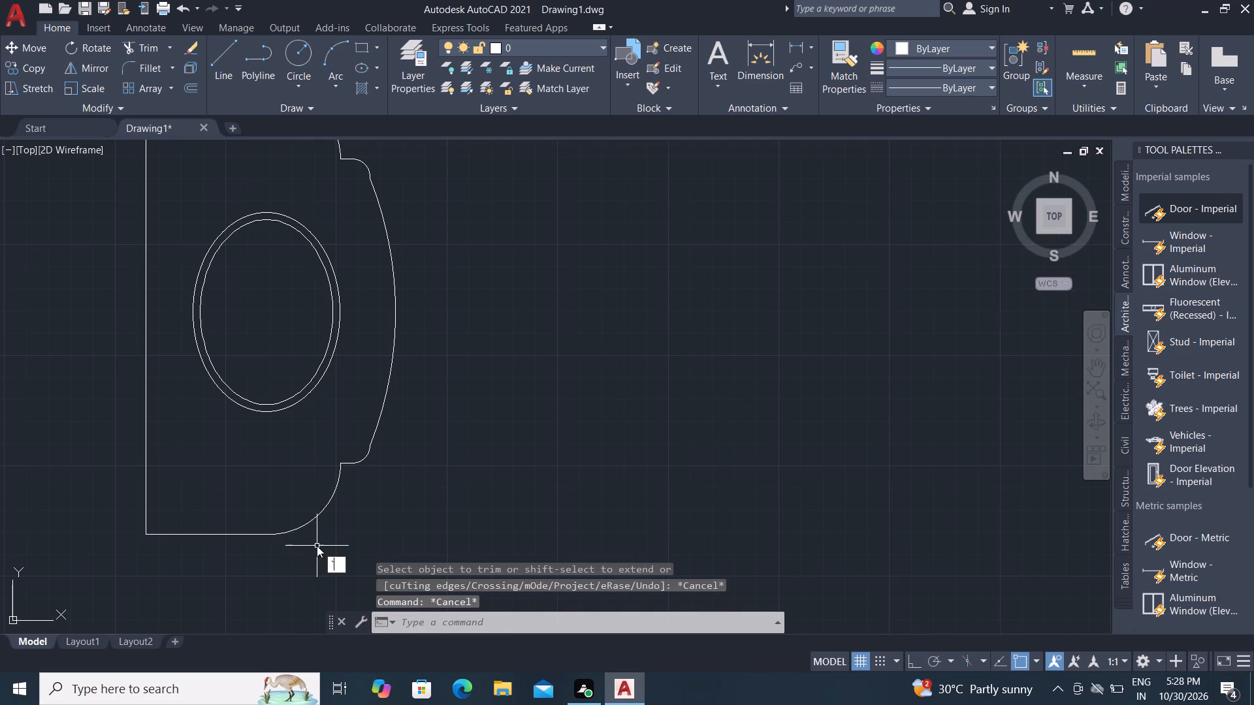
key("Escape")
key("Escape")
Scale the whole copied fixture down freehand, using its lower back corner as the base point.
scroll(313, 540, "down", 3)
left_click(244, 397)
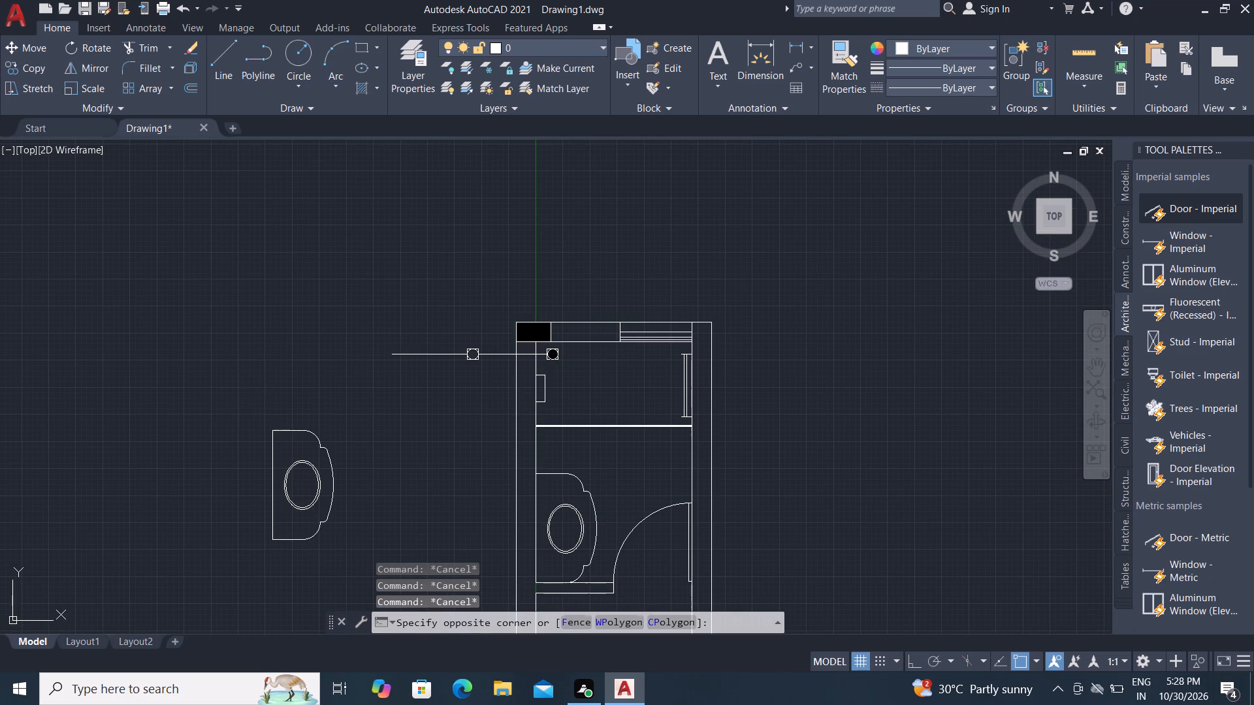
left_click(357, 557)
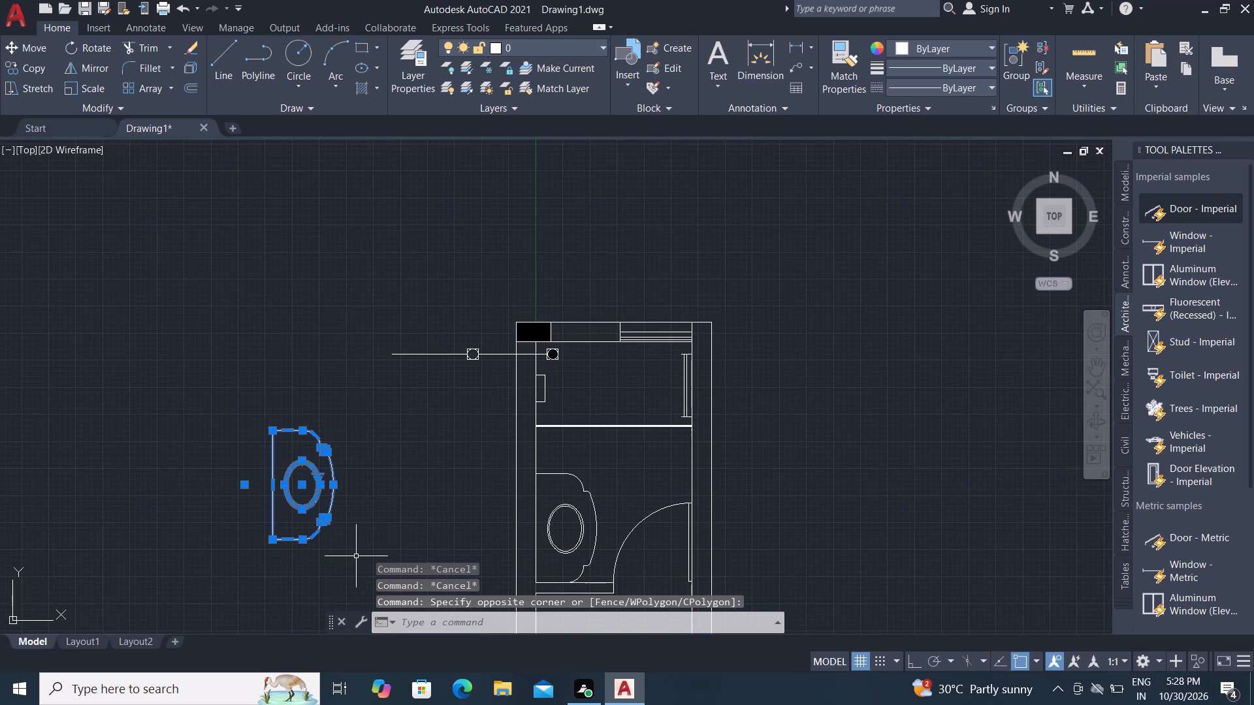
type("SC")
key("space")
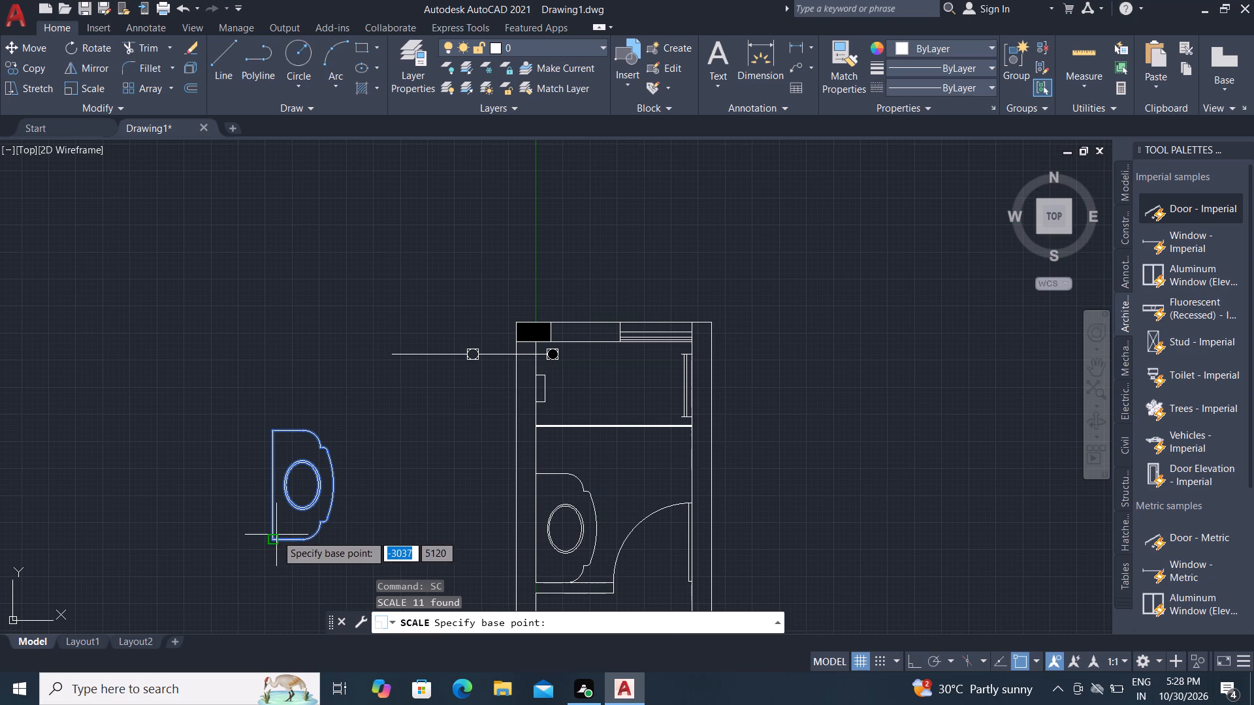
left_click(275, 540)
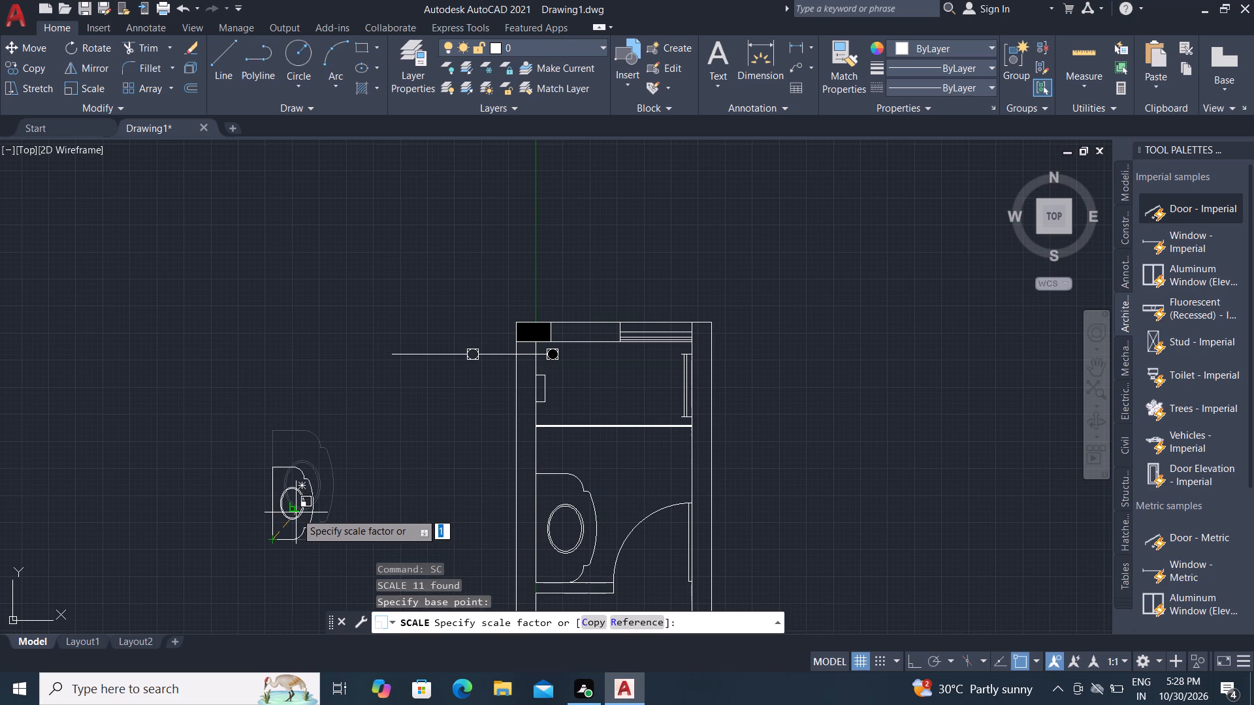
left_click(296, 512)
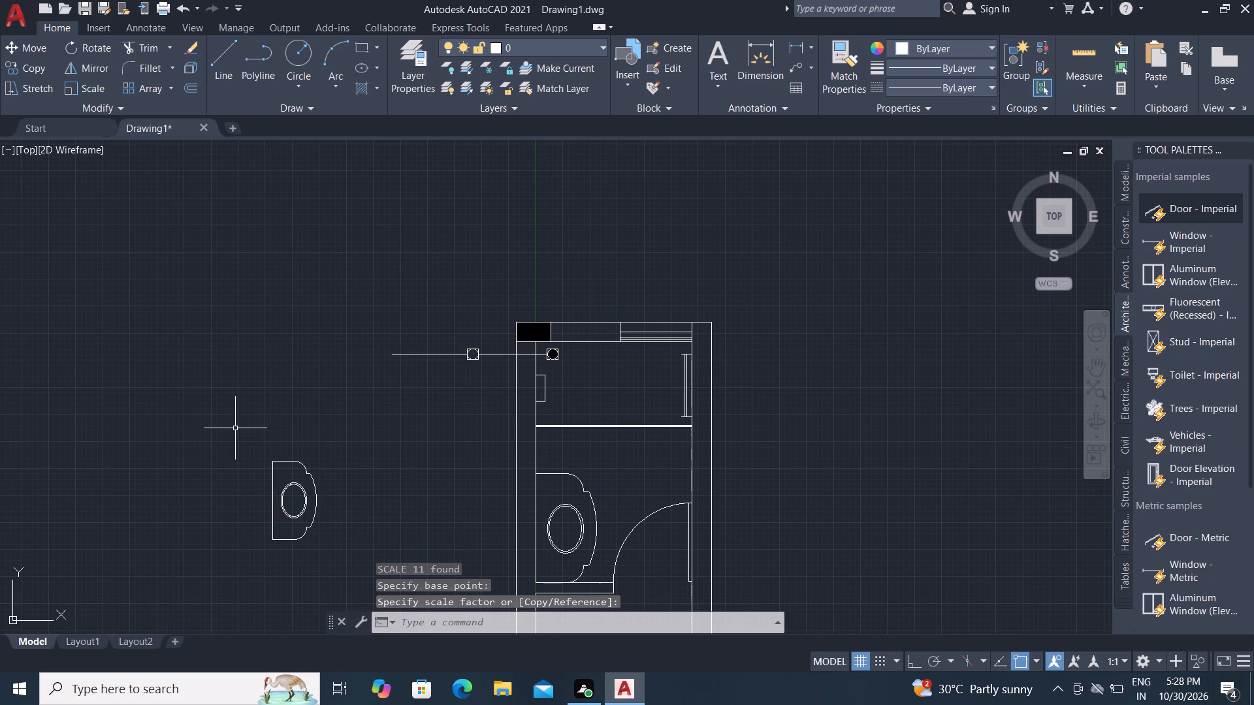
Scale the copied fixture down a second time, again freehand from its lower back corner.
left_click(234, 428)
left_click(347, 566)
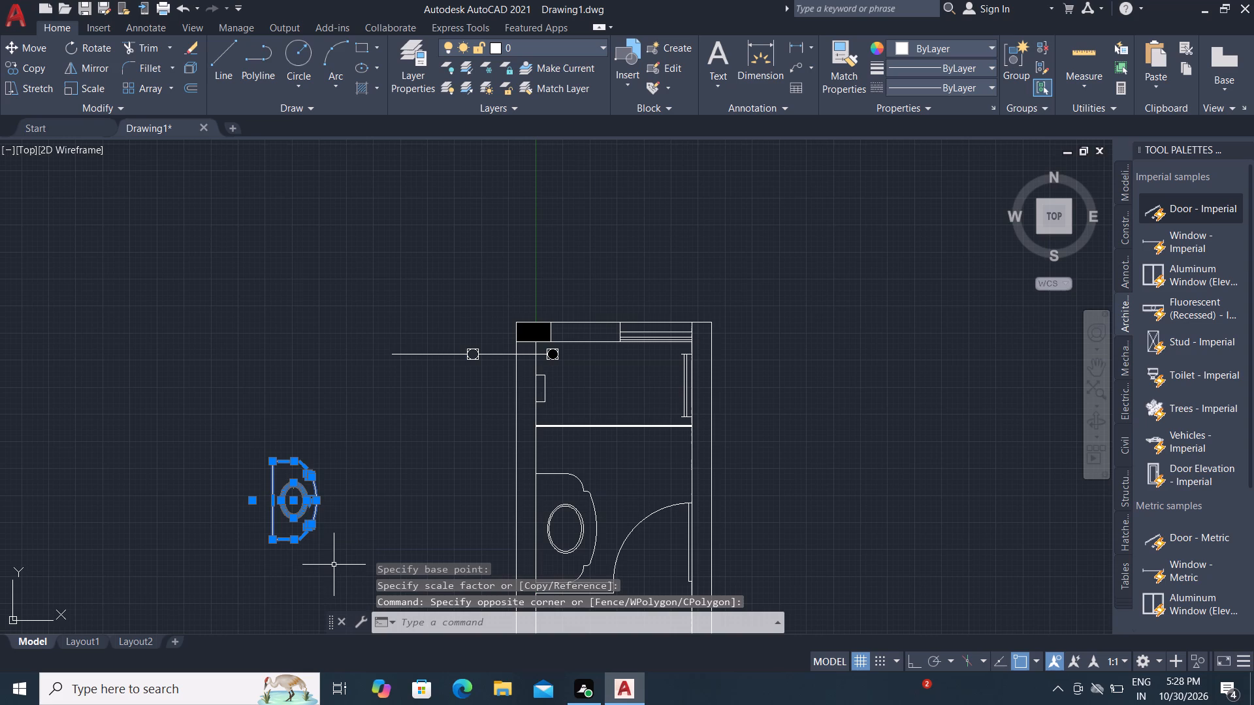
type("SC")
key("space")
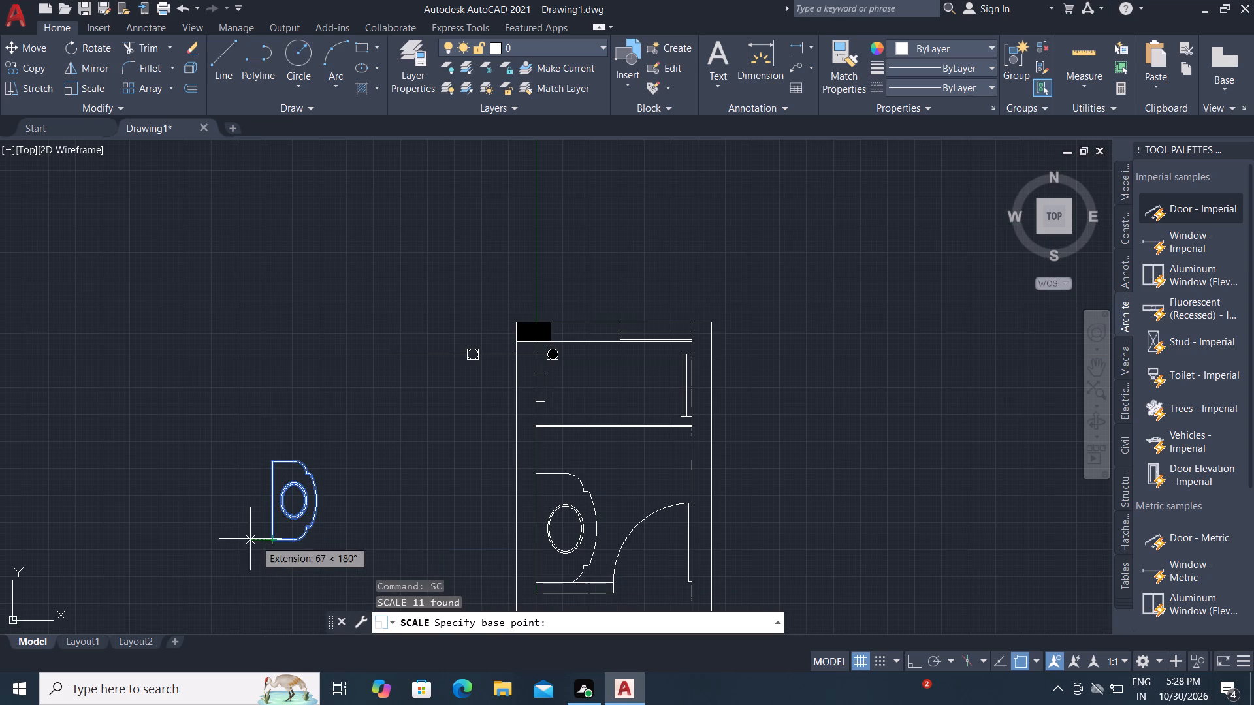
left_click(275, 542)
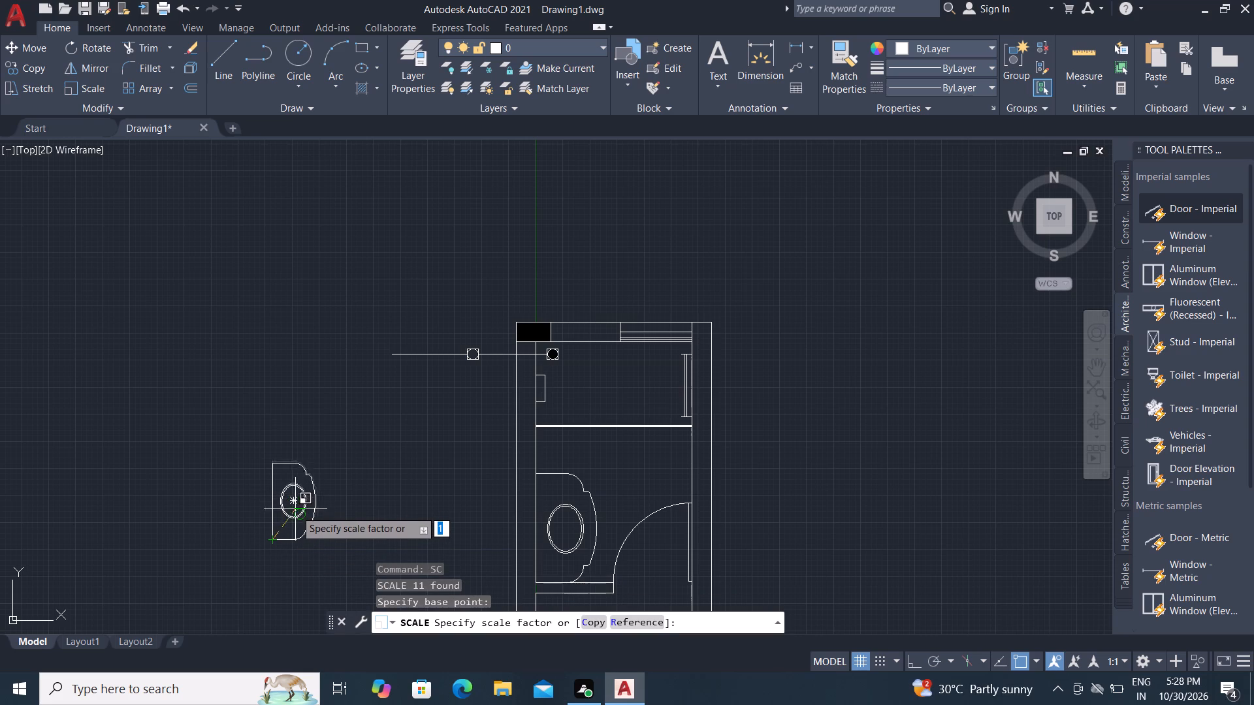
left_click(293, 520)
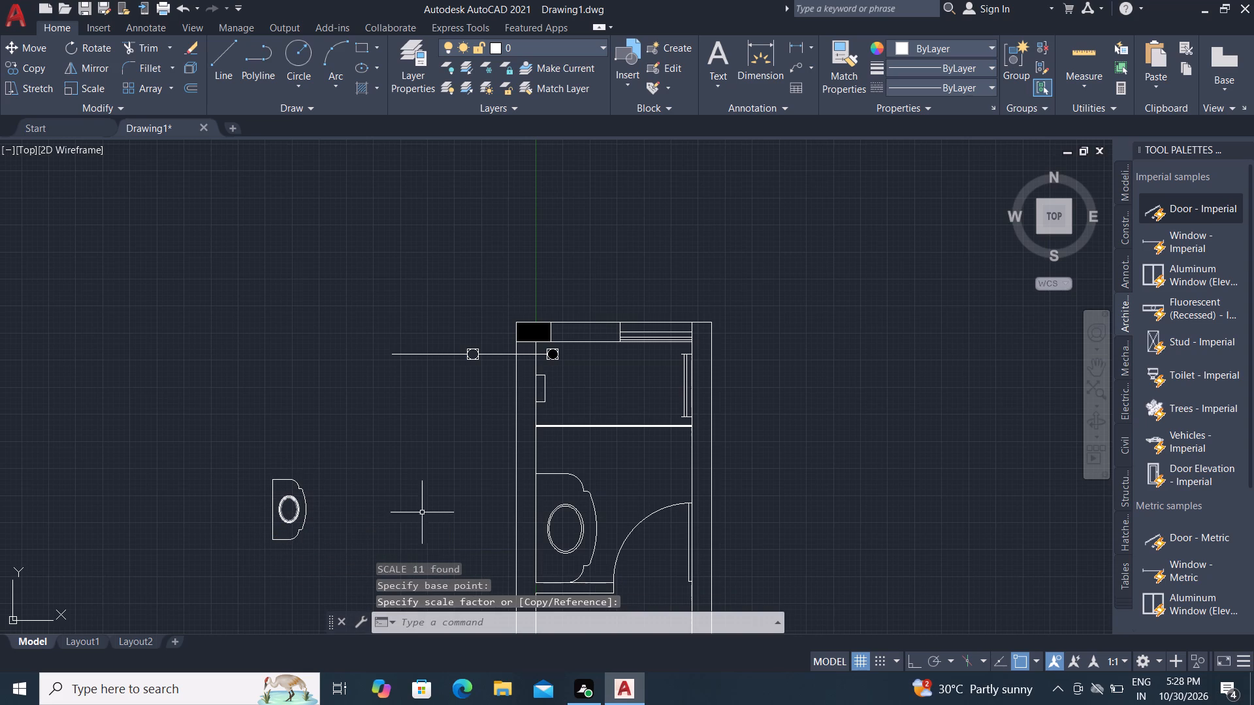
Erase the original full-size fixture and basin inside the room.
middle_click_drag(605, 524, 566, 376)
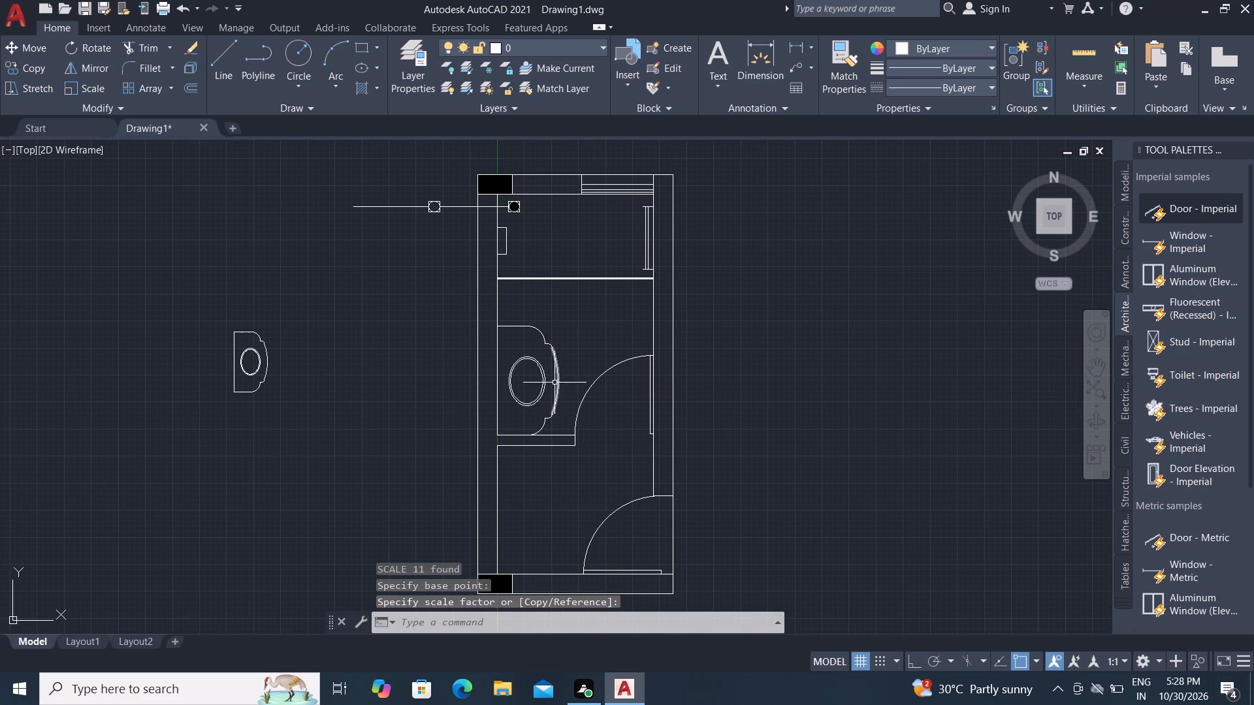
left_click(485, 304)
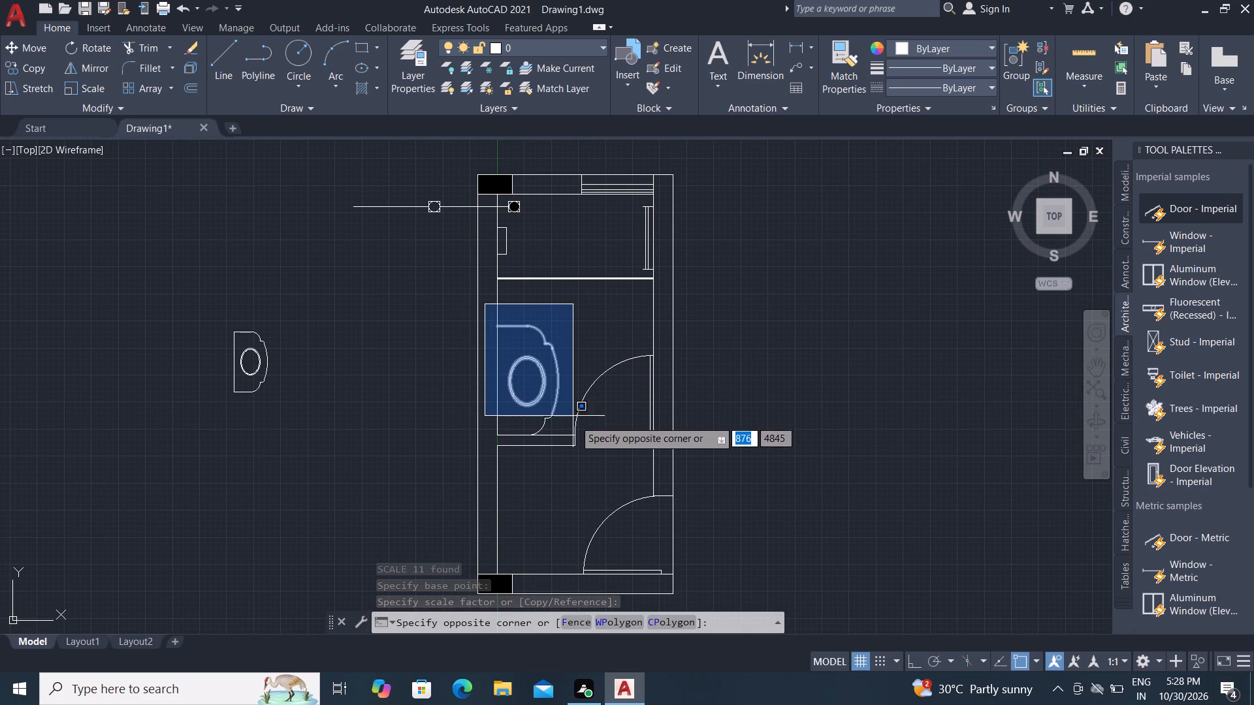
left_click(567, 446)
key("Delete")
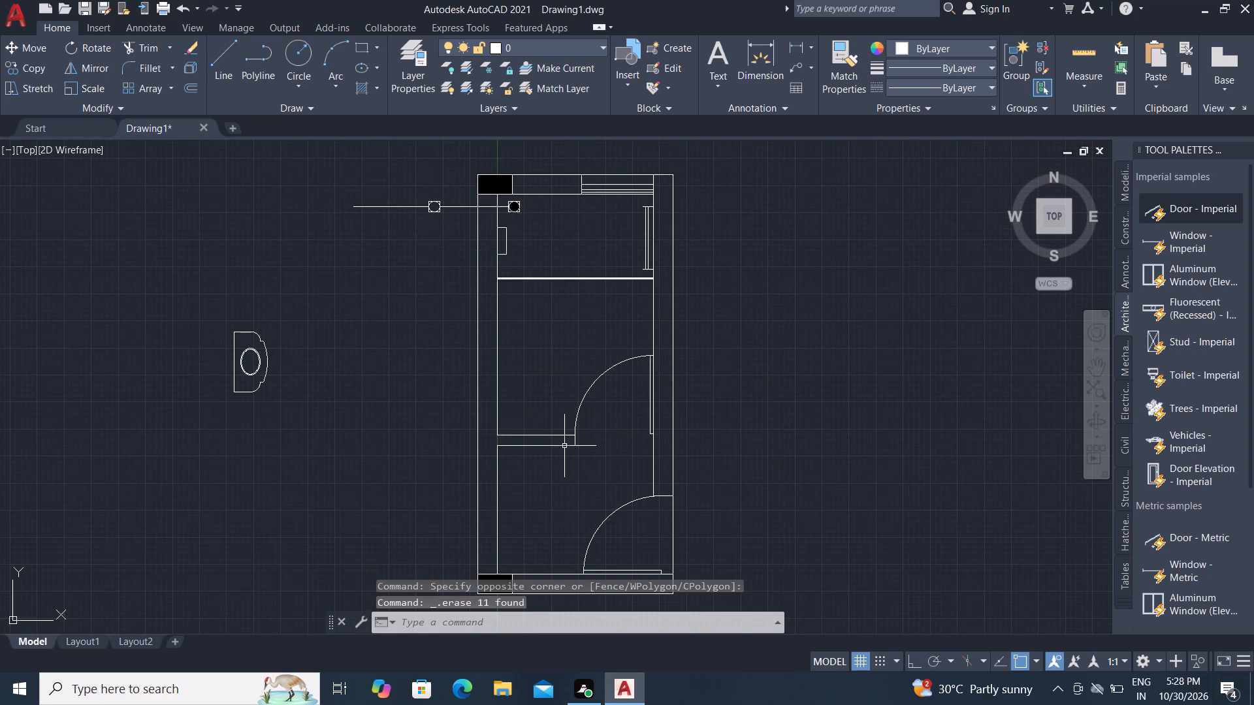
Move the reduced fixture by its lower back corner to the room corner where the west wall meets the lower partition.
left_click(210, 306)
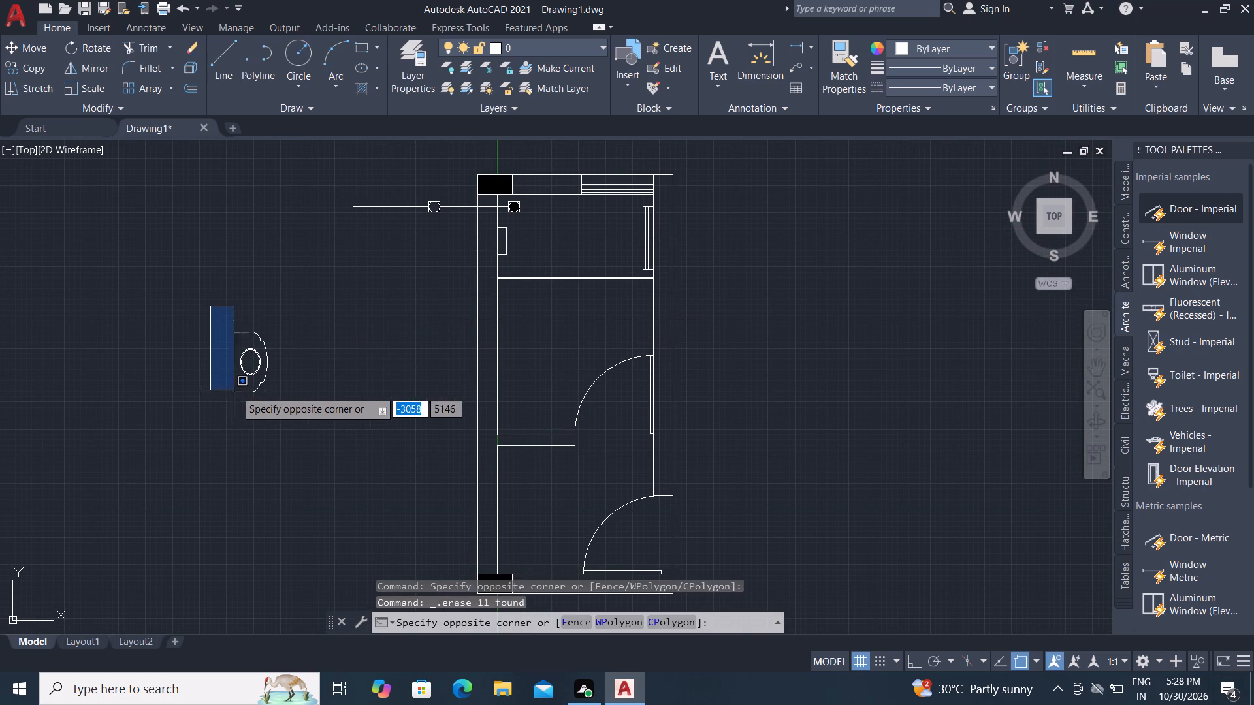
left_click(292, 405)
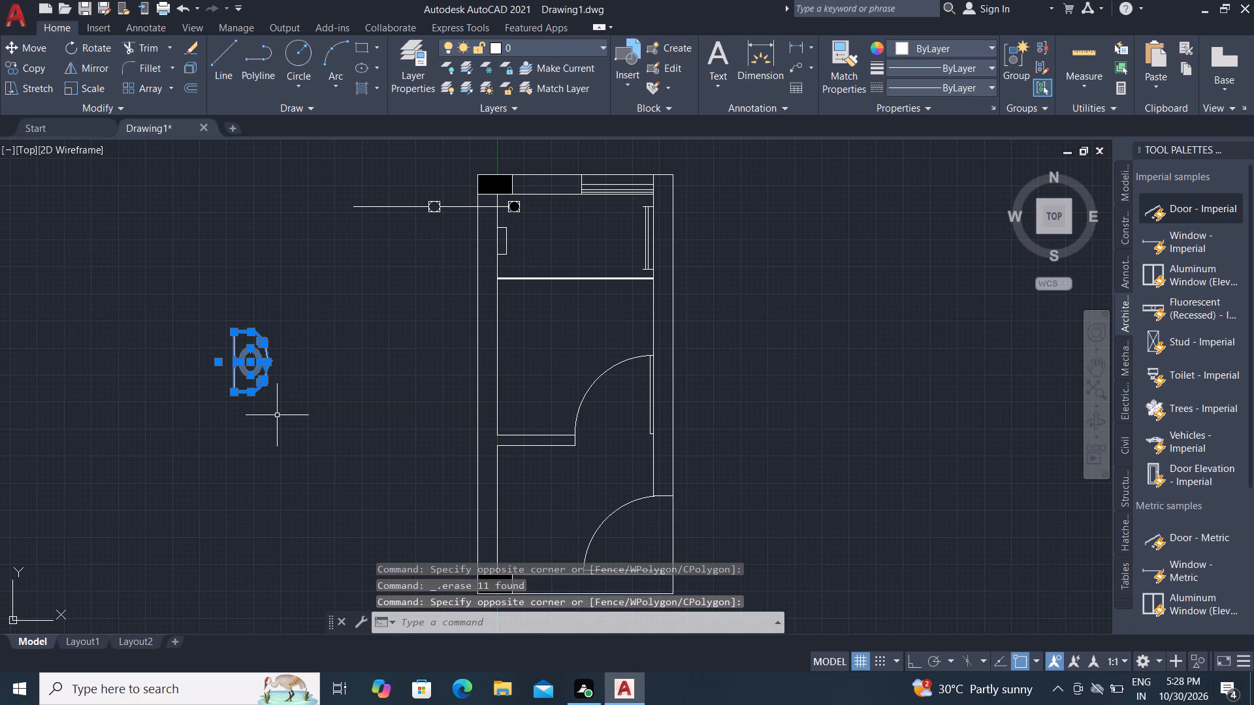
key("m")
key("space")
scroll(236, 391, "up", 2)
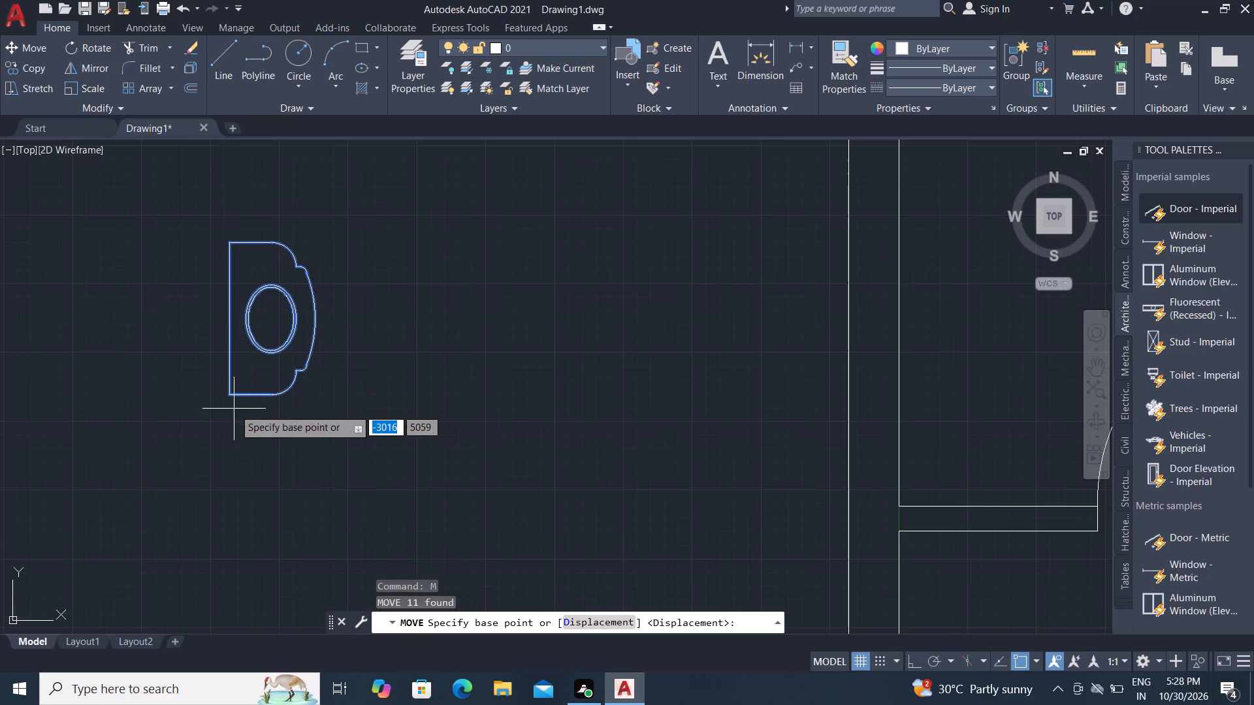
left_click(227, 392)
scroll(190, 402, "down", 2)
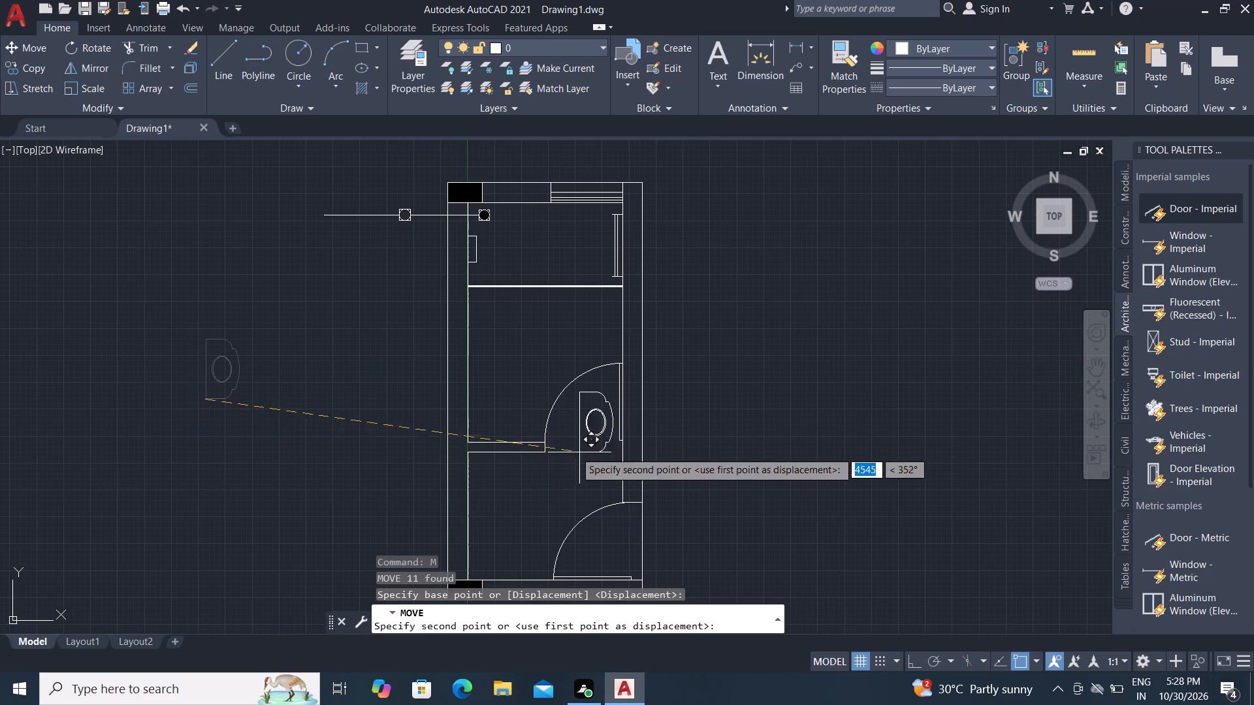
left_click(469, 444)
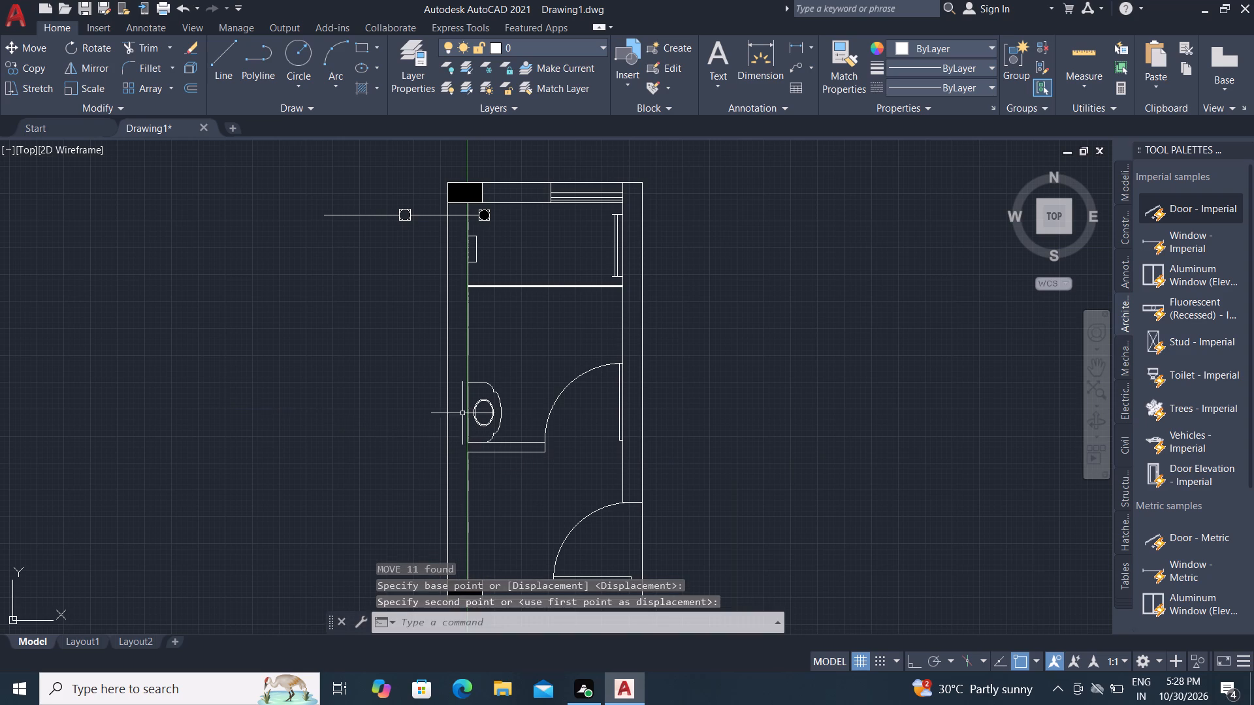
Draw a small rectangle about 95 mm wide against the west wall, starting at the basin fixture's upper back corner.
scroll(472, 356, "up", 2)
key("r")
key("e")
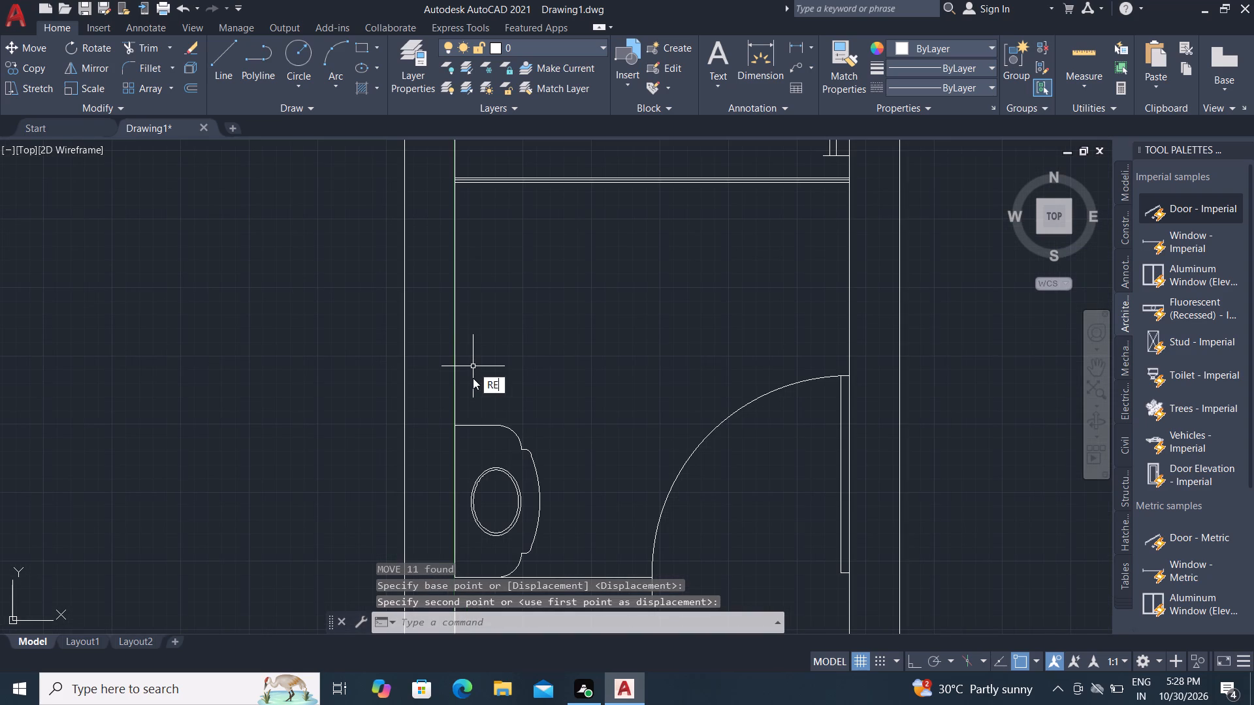
key("c")
key("space")
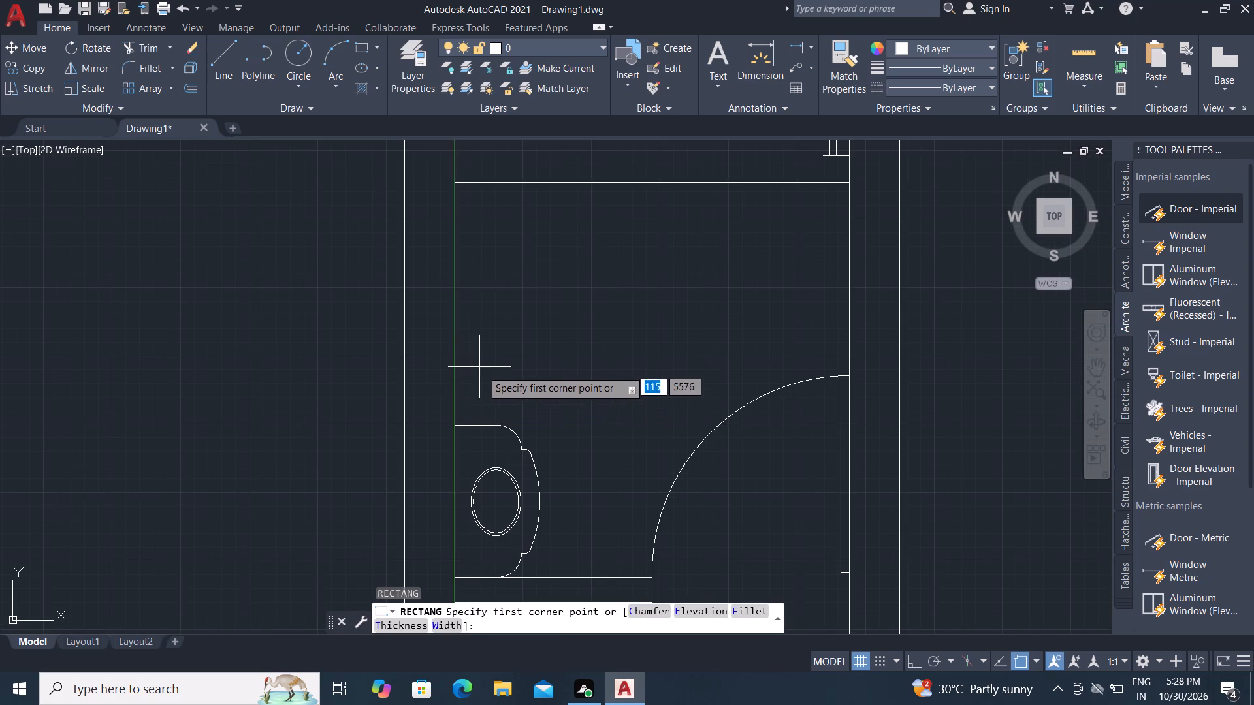
left_click(454, 426)
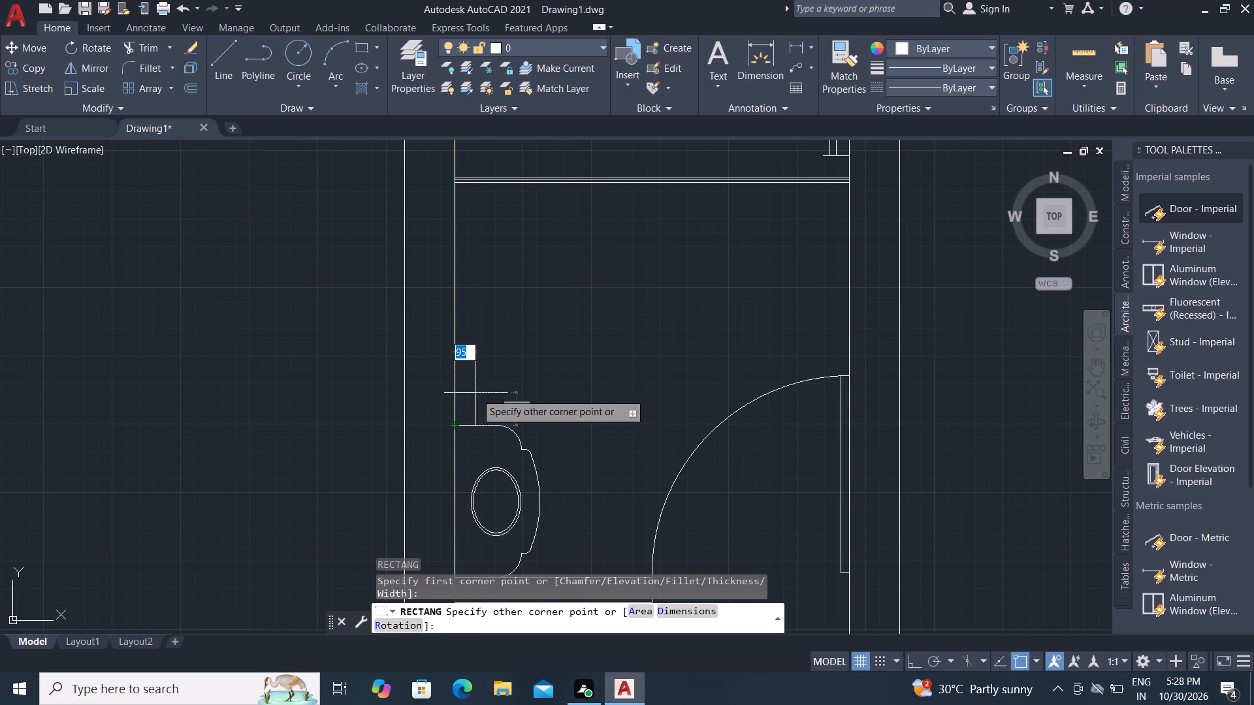
left_click(475, 393)
Draw a line about 1743 mm long from the small rectangle's top-edge midpoint to the bottom quadrant of the filled circle in the upper room.
scroll(498, 431, "down", 2)
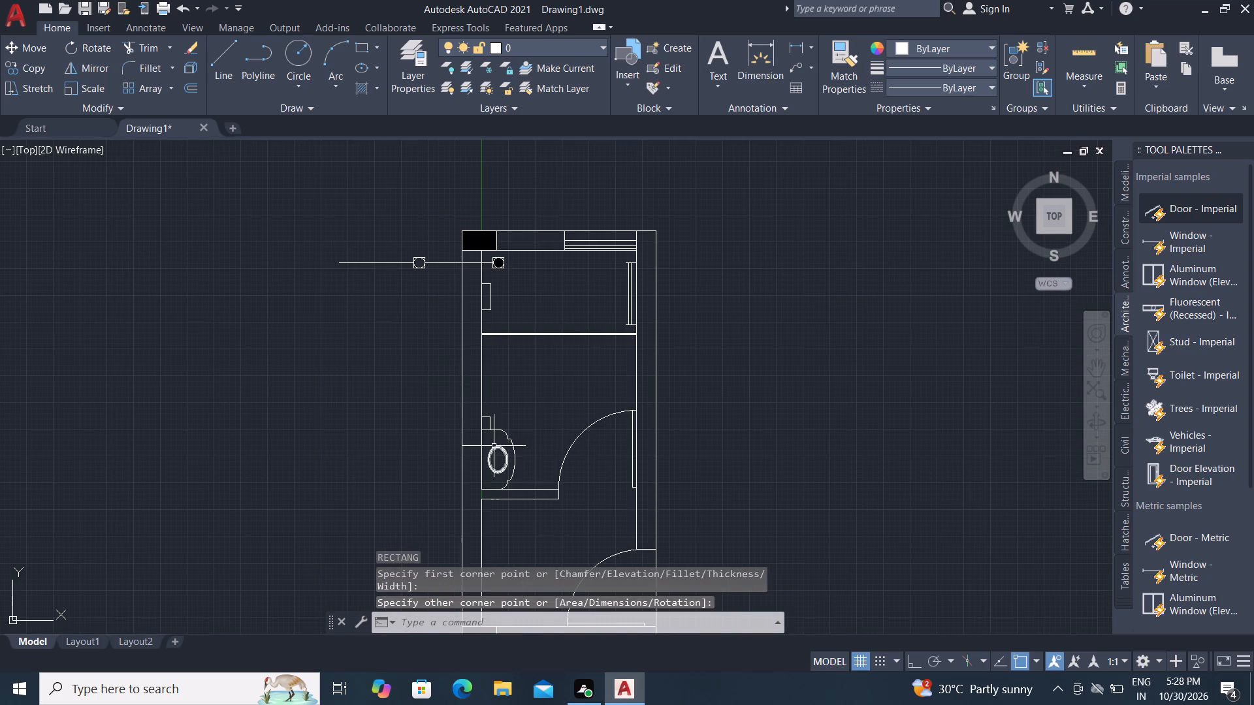
left_click(217, 55)
scroll(490, 417, "up", 1)
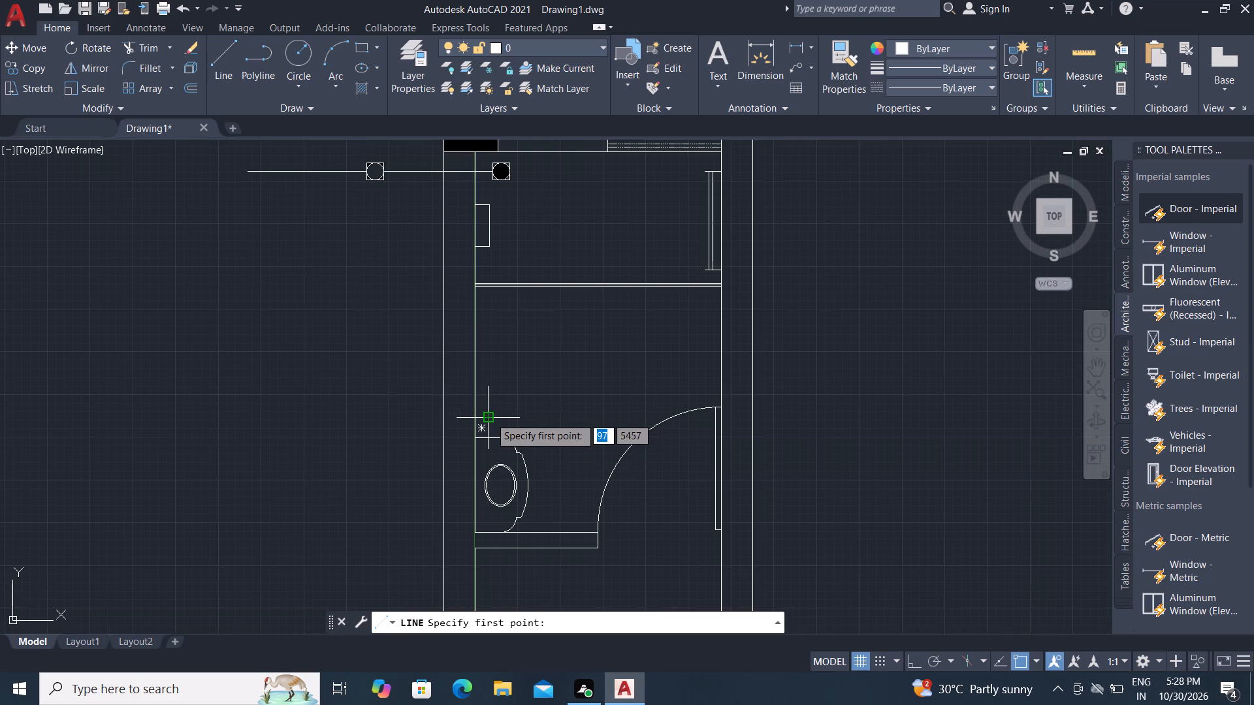
scroll(483, 417, "up", 4)
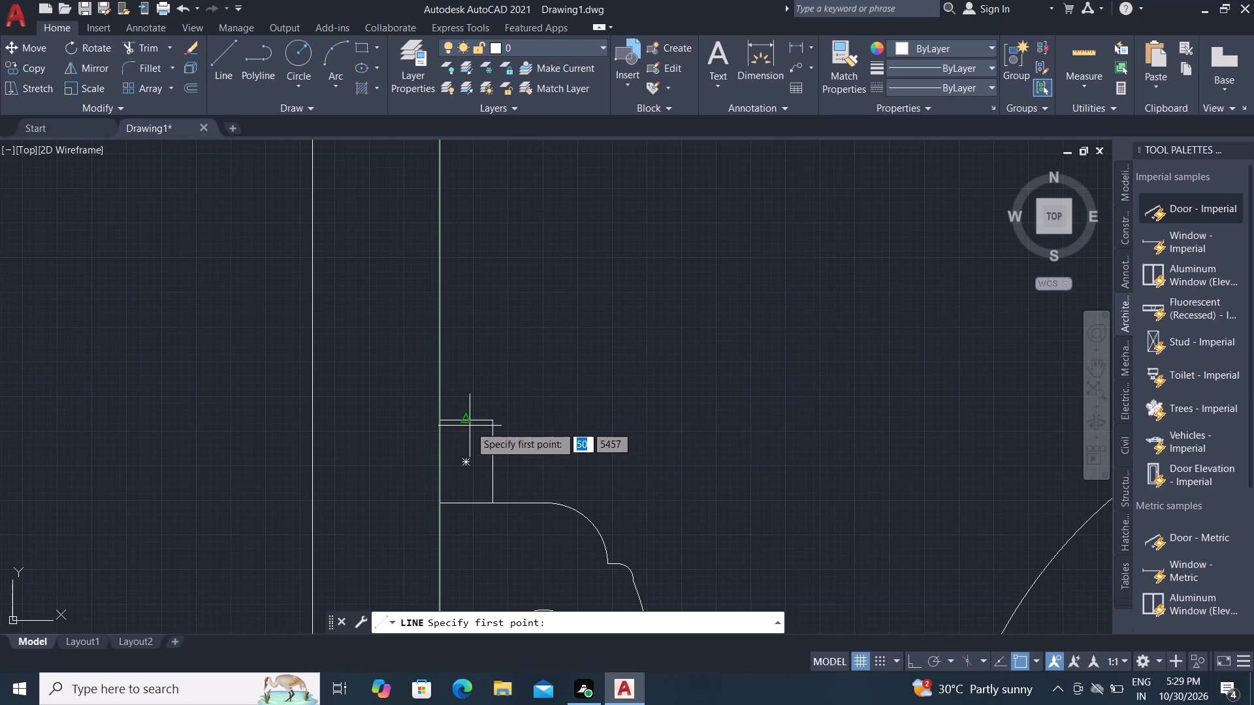
left_click(469, 420)
scroll(497, 388, "down", 5)
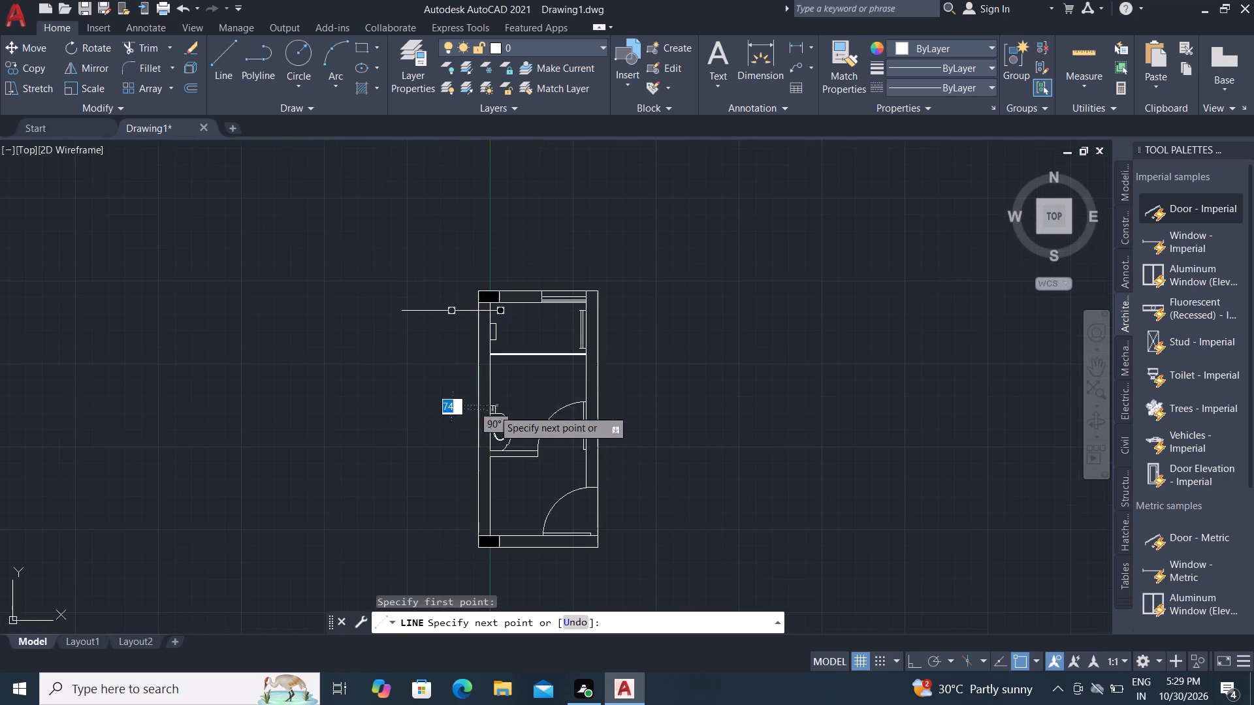
scroll(504, 307, "up", 3)
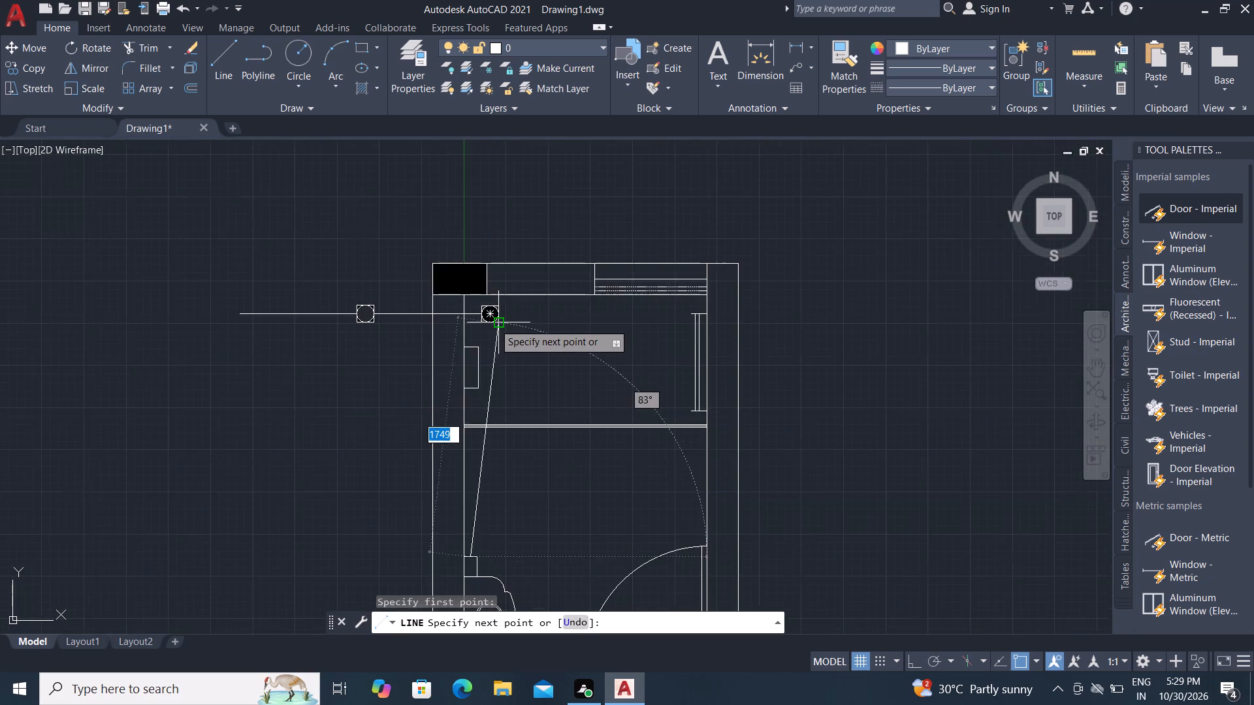
scroll(494, 323, "up", 2)
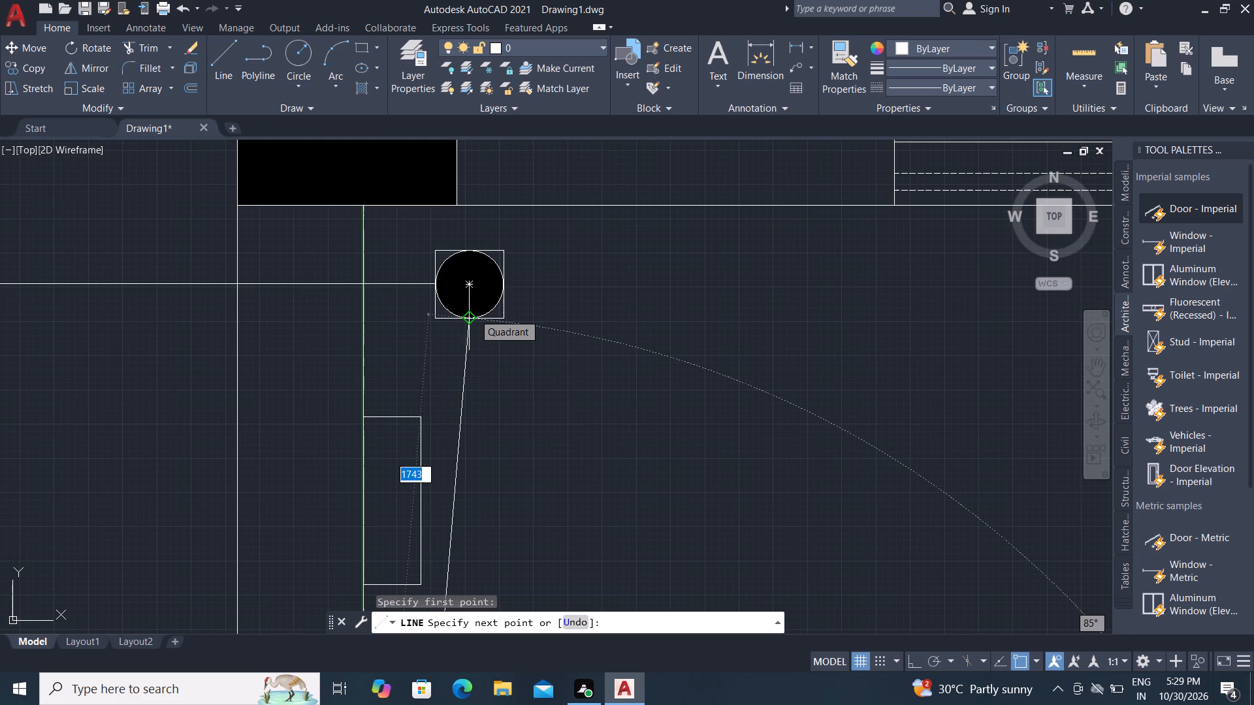
left_click(474, 313)
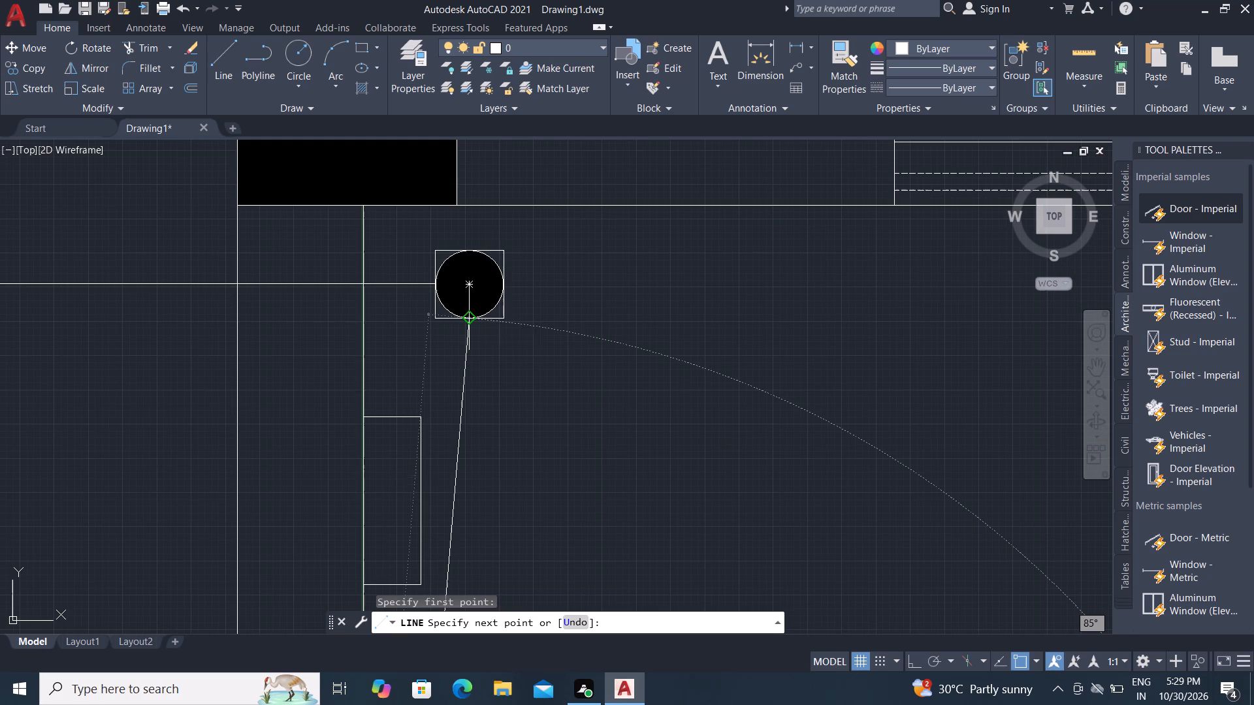
key("Escape")
scroll(524, 270, "down", 2)
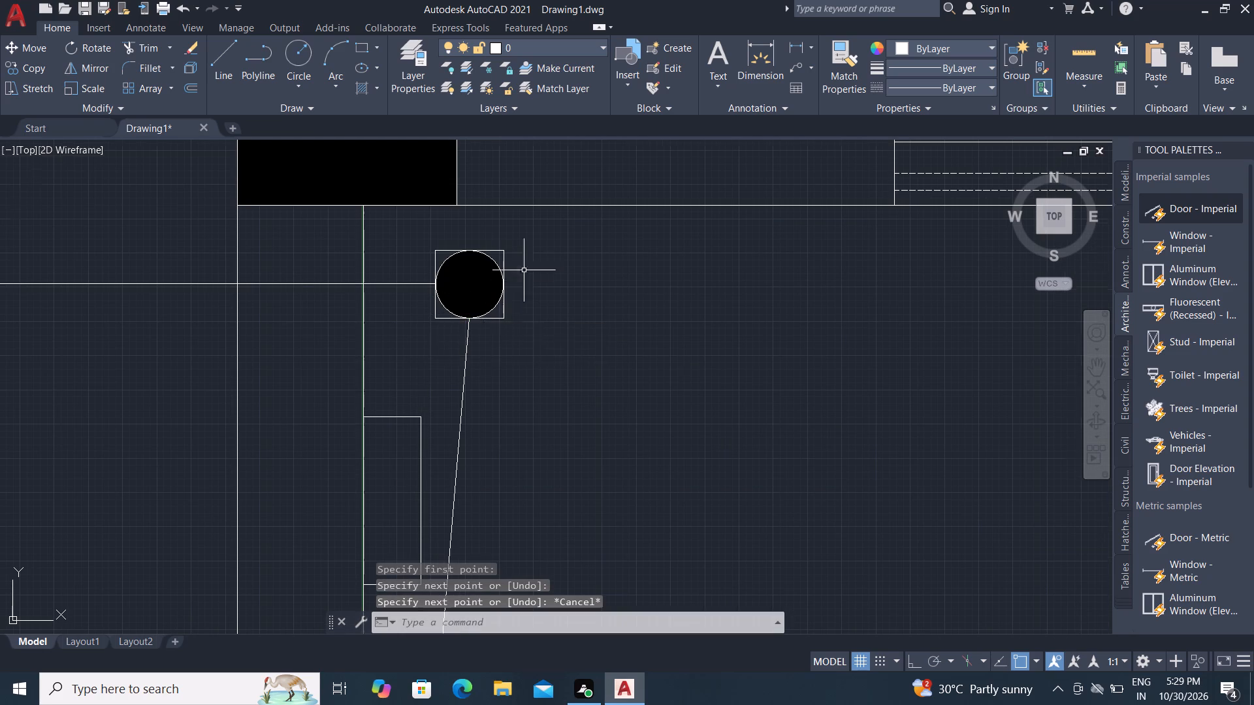
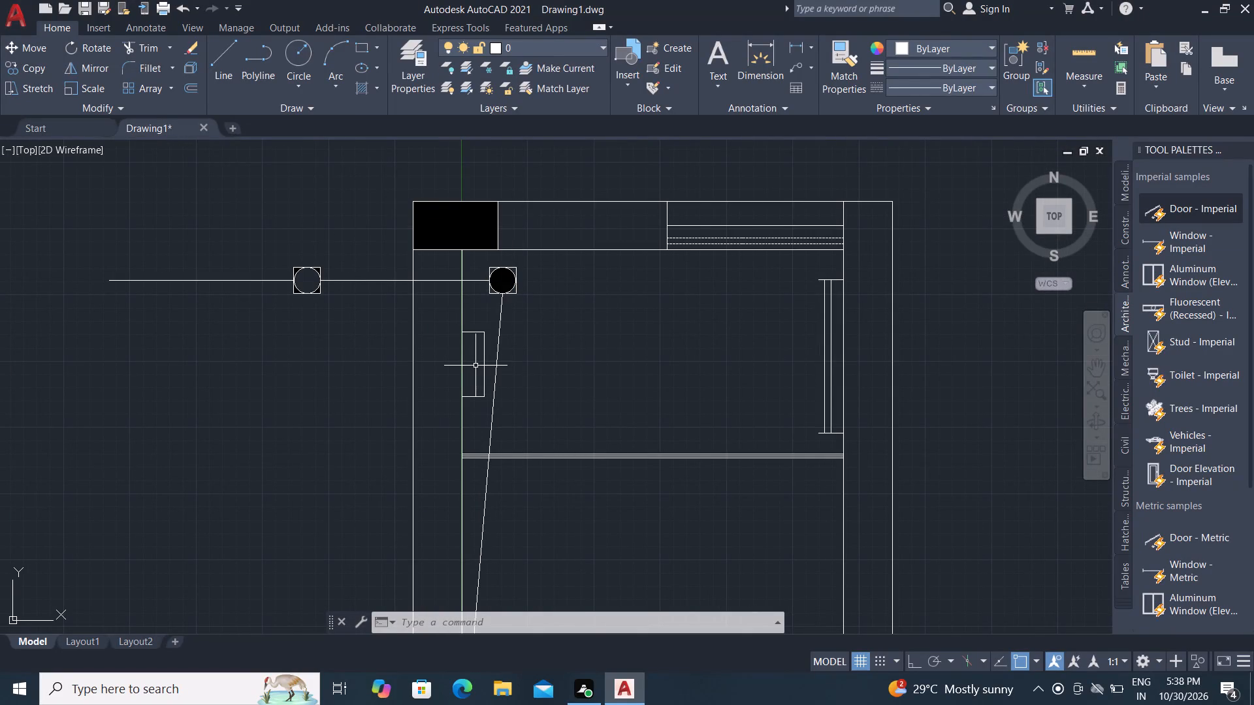
Draw two connected lines from the upper room's west-wall rectangle's upper wall corner: about 75 mm diagonally down at 44°, and about 66 mm back to the wall.
scroll(475, 366, "up", 3)
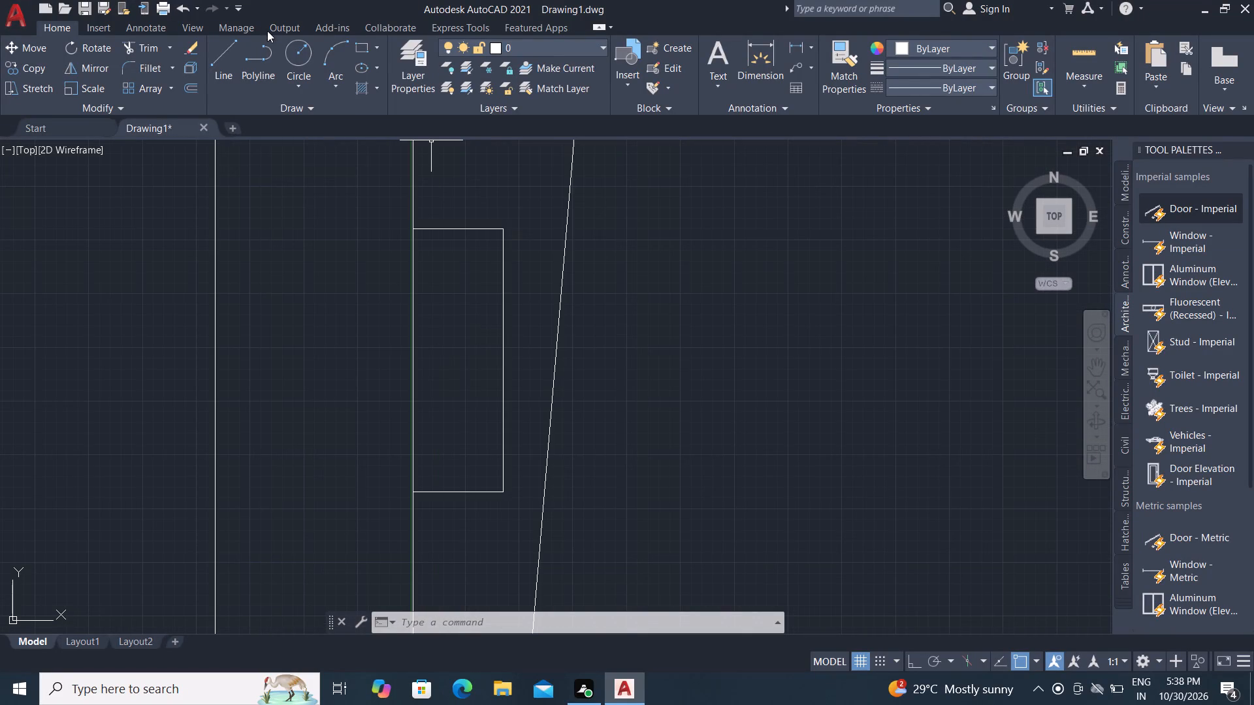
left_click(227, 44)
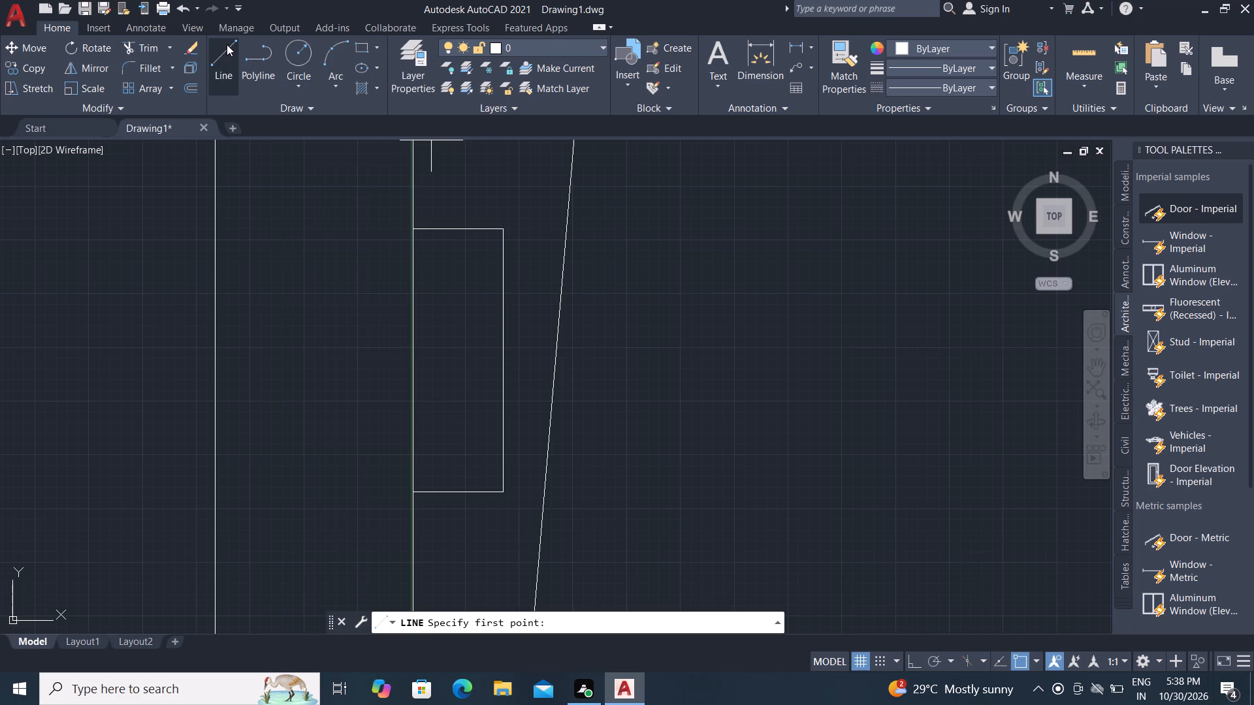
left_click(417, 225)
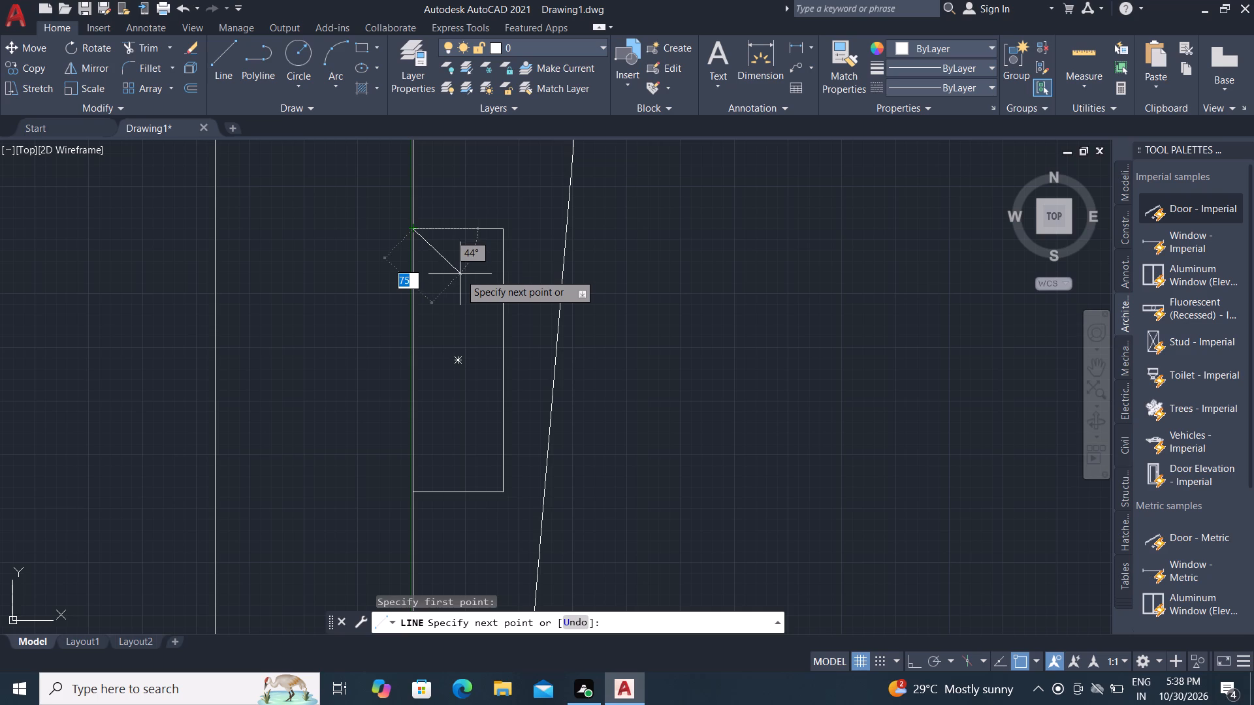
left_click(460, 274)
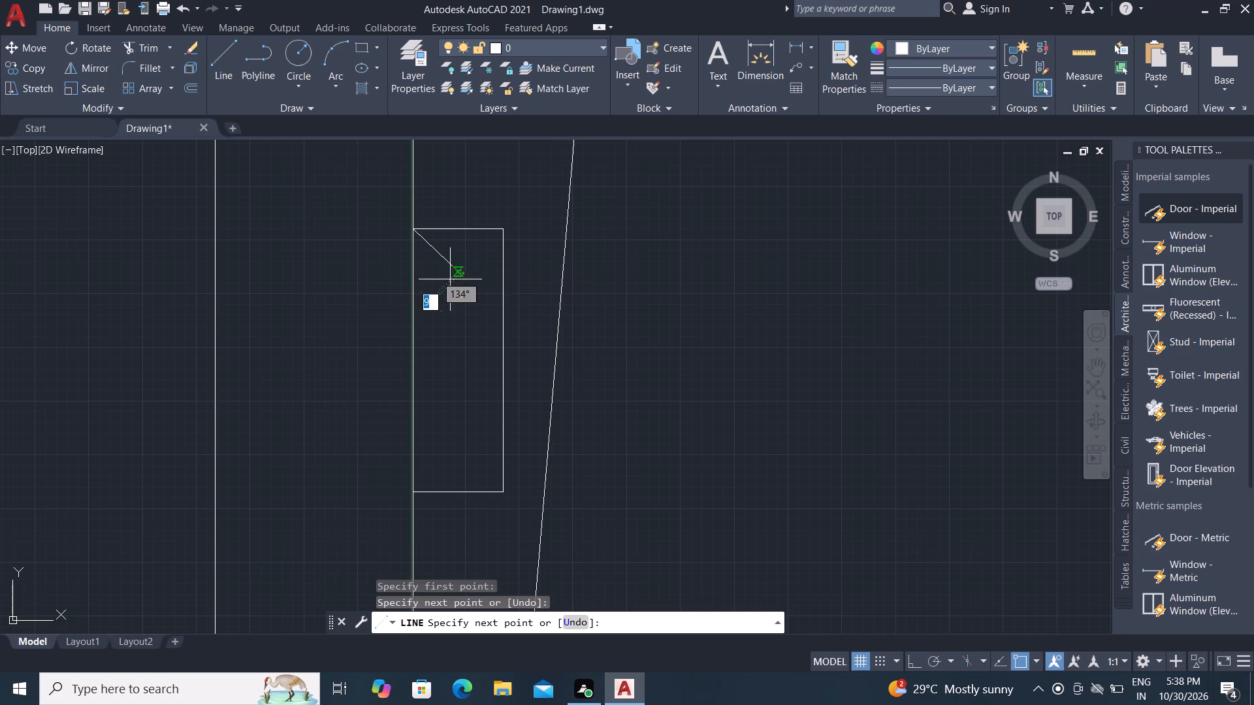
left_click(415, 305)
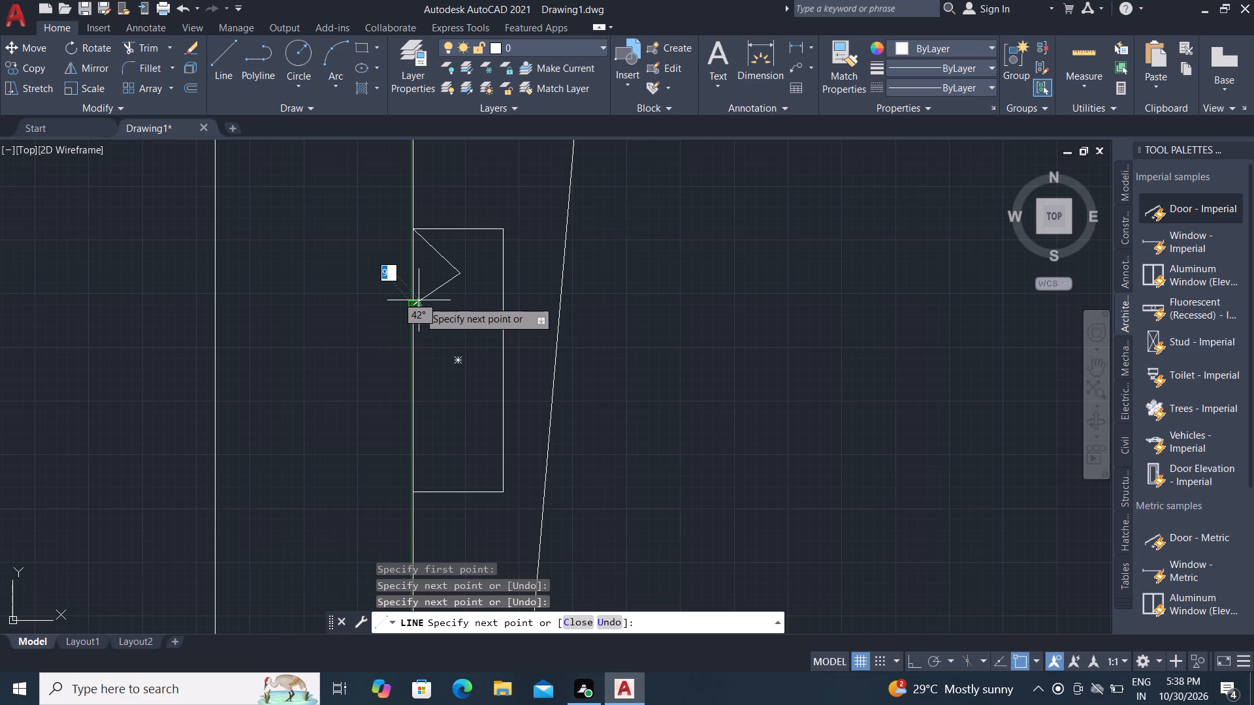
key("Escape")
Erase the lower line that runs back to the wall, keeping the first diagonal.
scroll(431, 236, "down", 1)
scroll(433, 251, "up", 3)
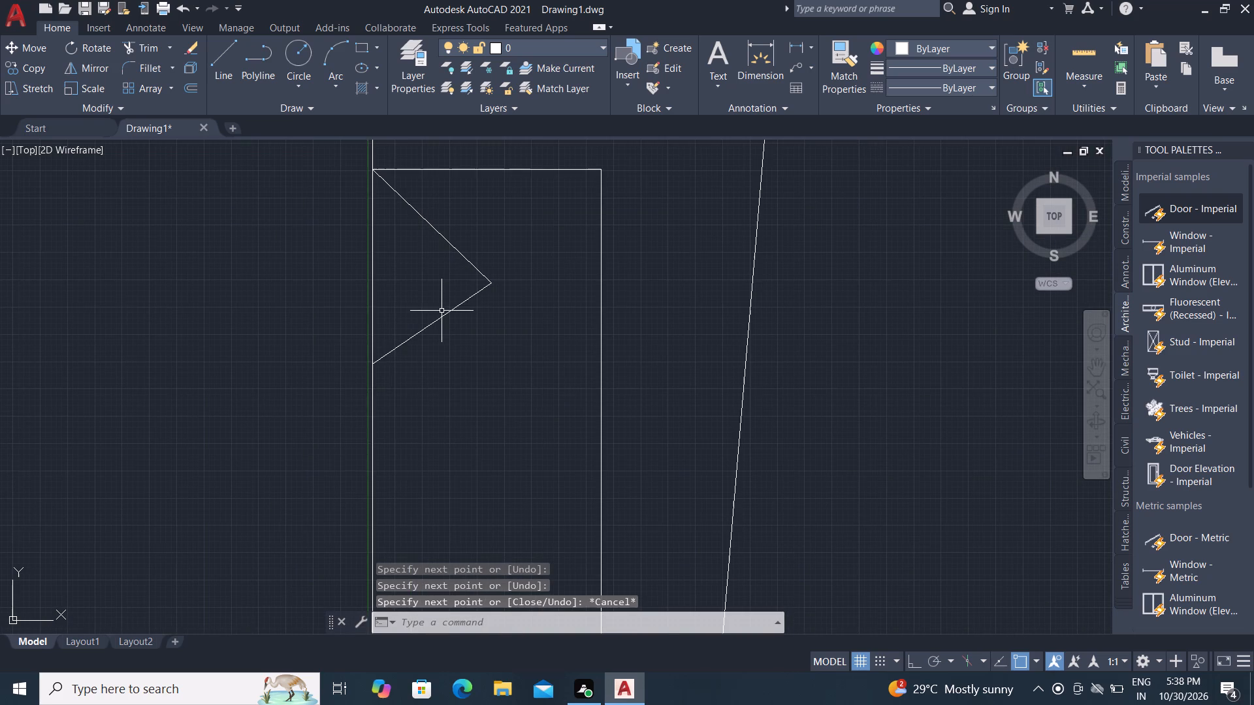
left_click(443, 315)
key("Delete")
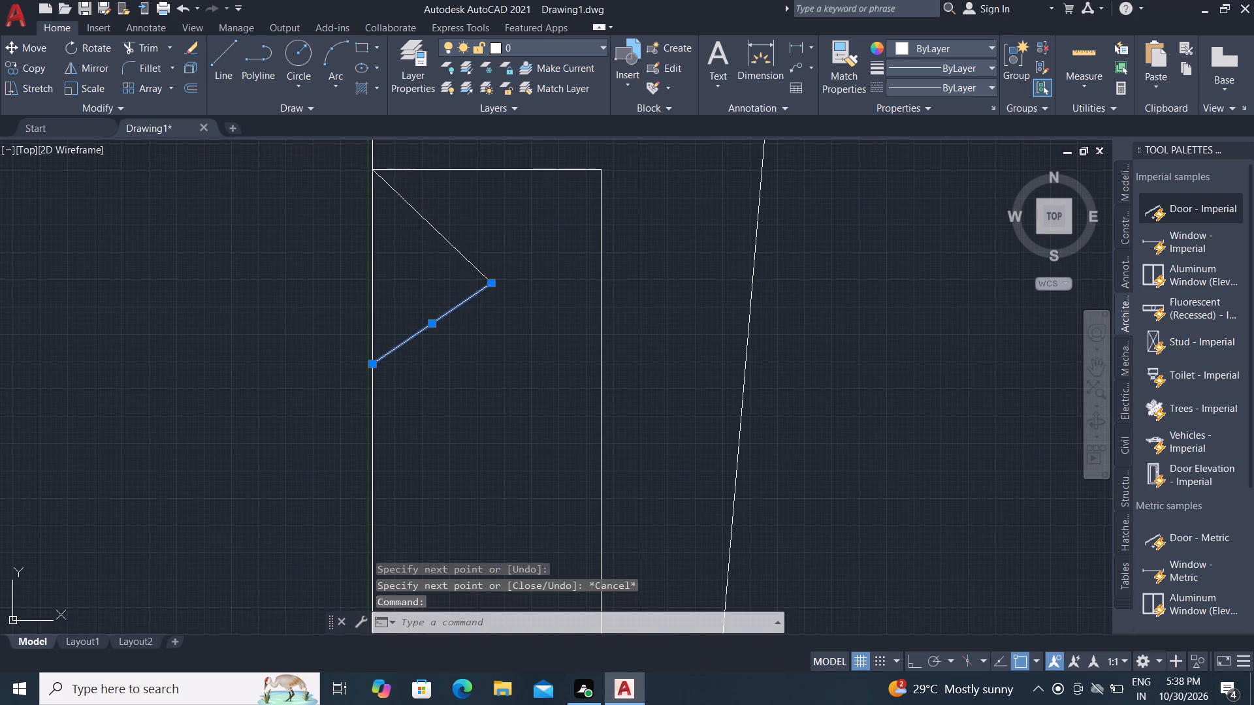
Mirror the diagonal about a horizontal line from its inner end to the wall, keeping the source line.
key("m")
key("i")
key("space")
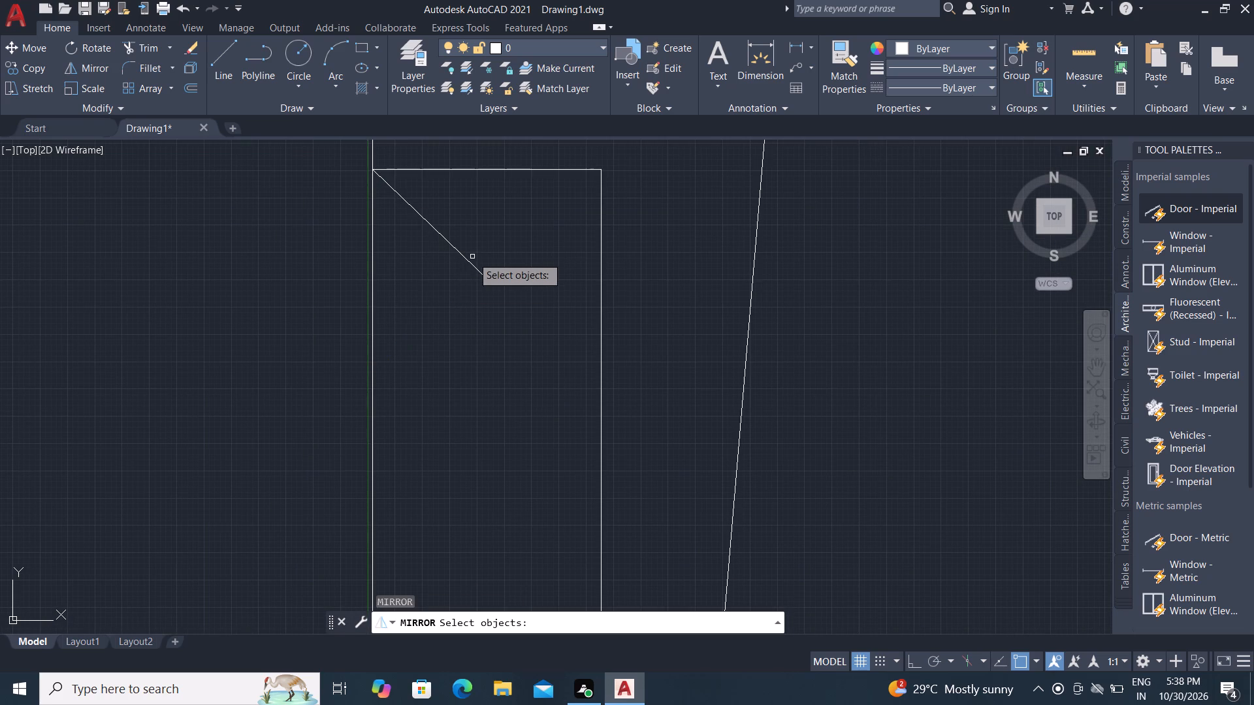
left_click(468, 260)
right_click(468, 260)
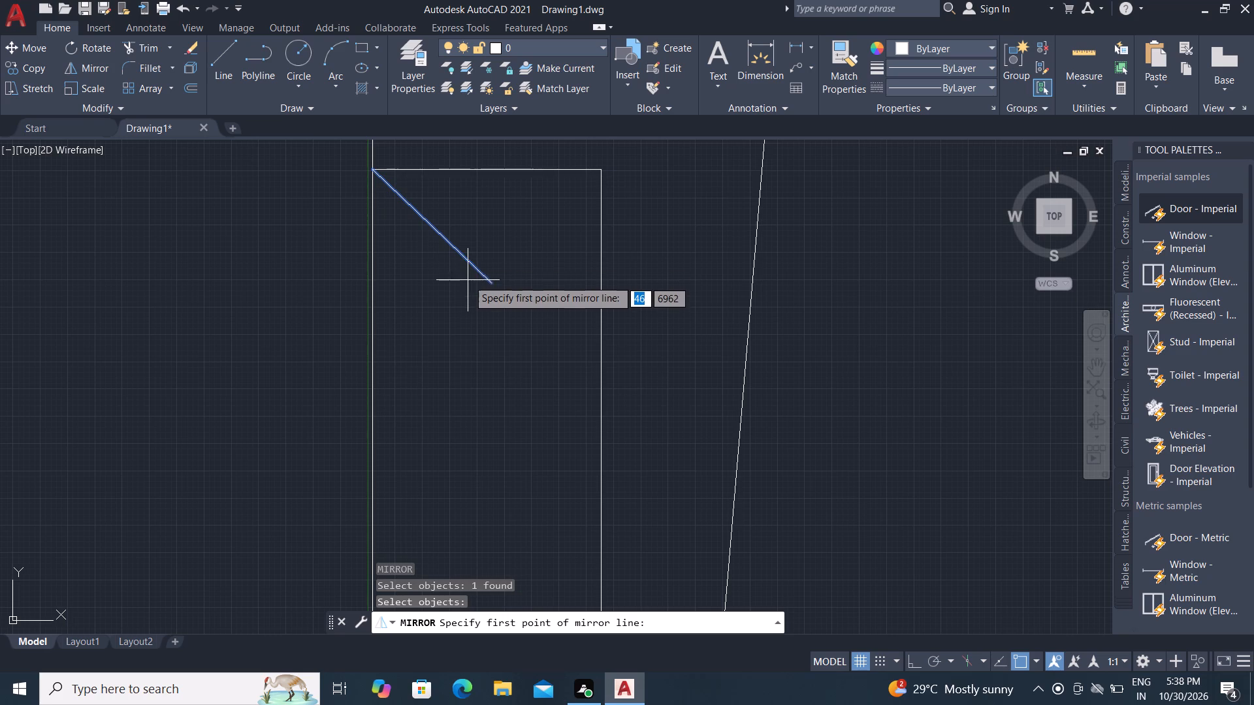
left_click(490, 286)
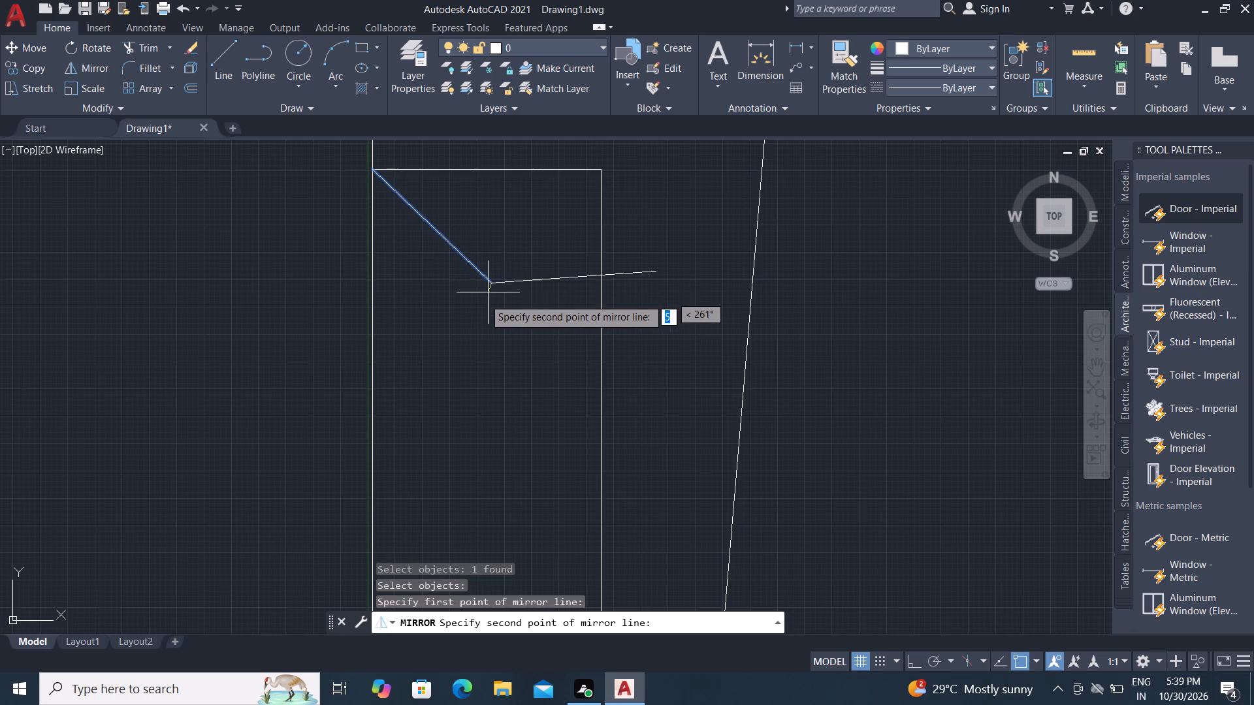
left_click(374, 287)
left_click_drag(387, 341, 374, 287)
Join the diagonal and its mirrored copy into a single V-shaped polyline.
left_click(351, 152)
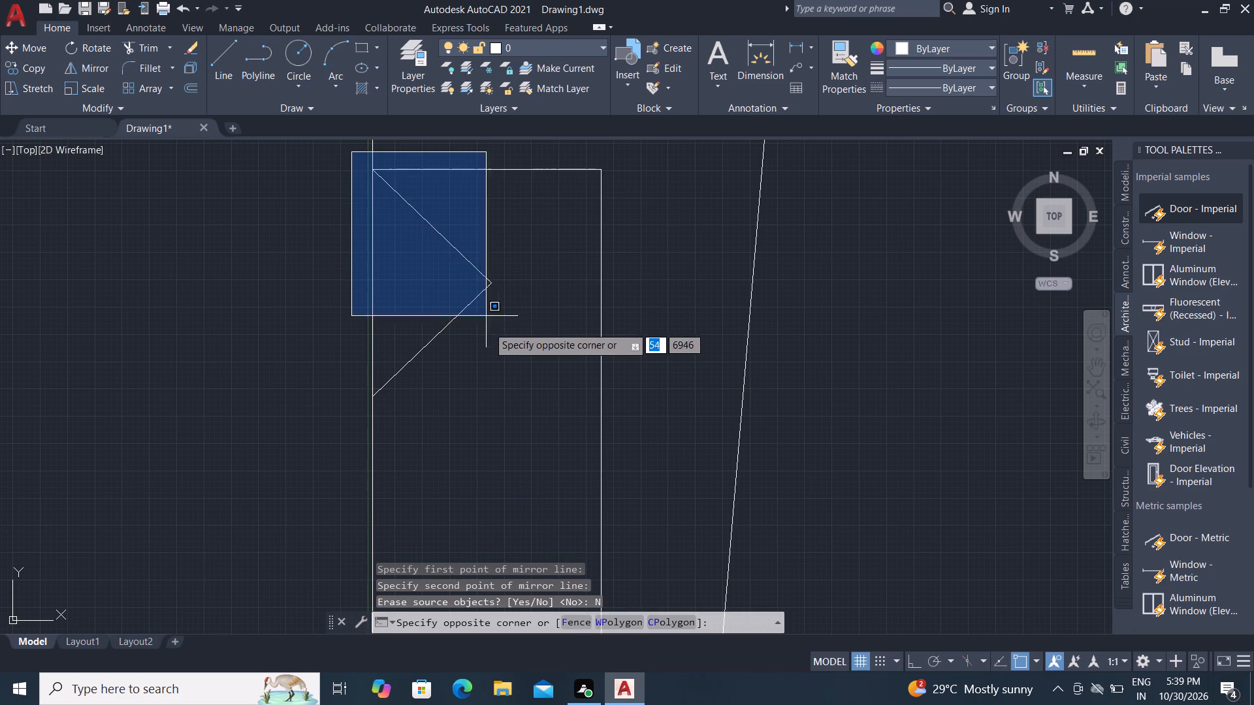
left_click(502, 415)
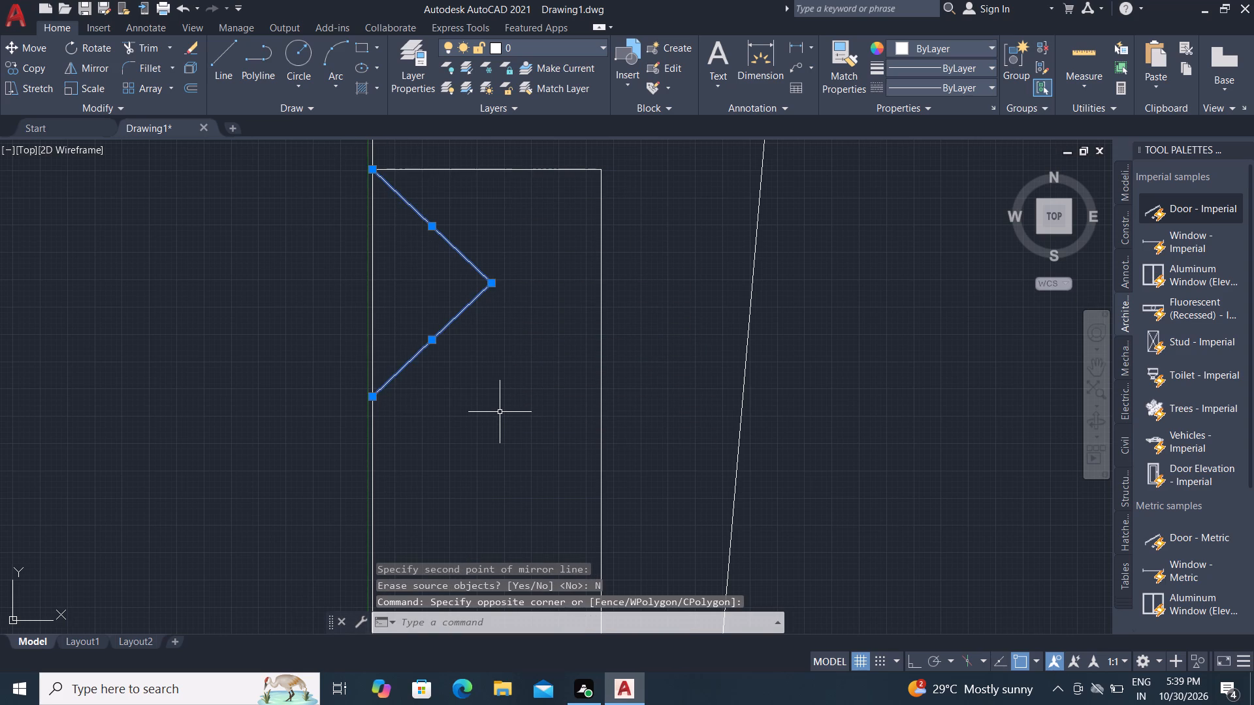
type("J")
key("space")
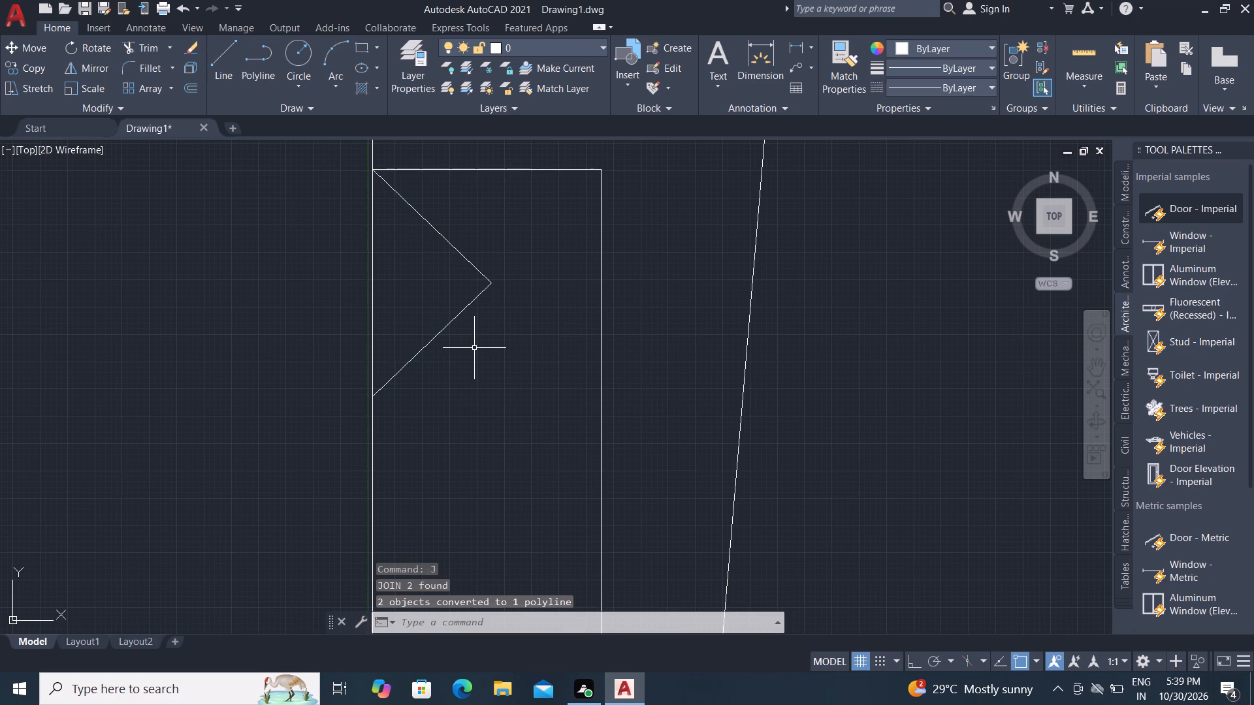
Copy the V-shaped polyline by its upper wall end twice down the wall, placing each copy at the previous one's lower end.
key("c")
key("o")
key("space")
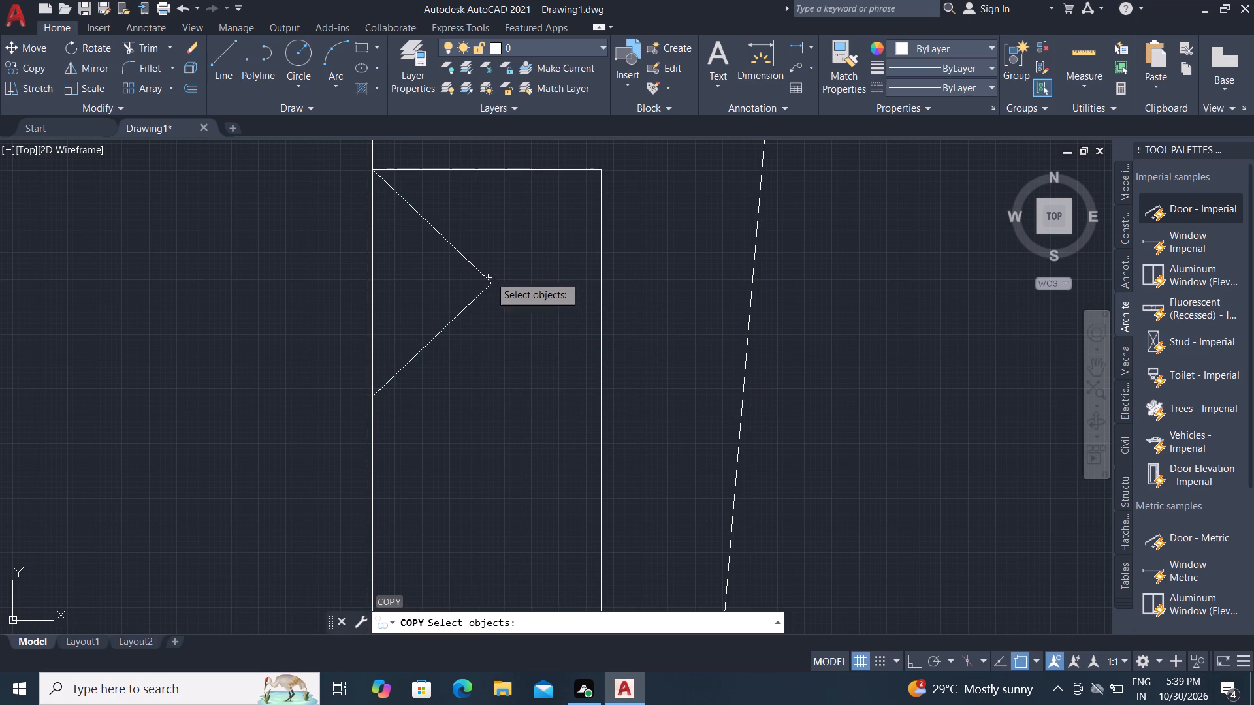
left_click(442, 236)
right_click(441, 234)
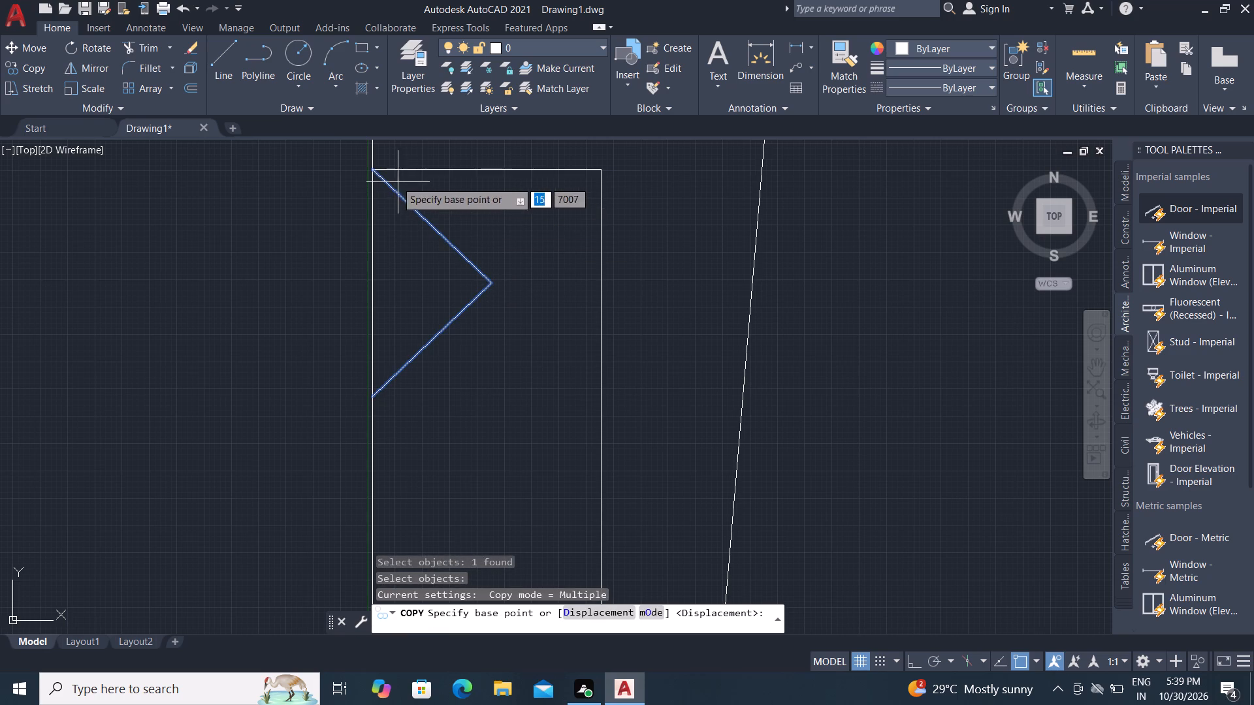
left_click(377, 169)
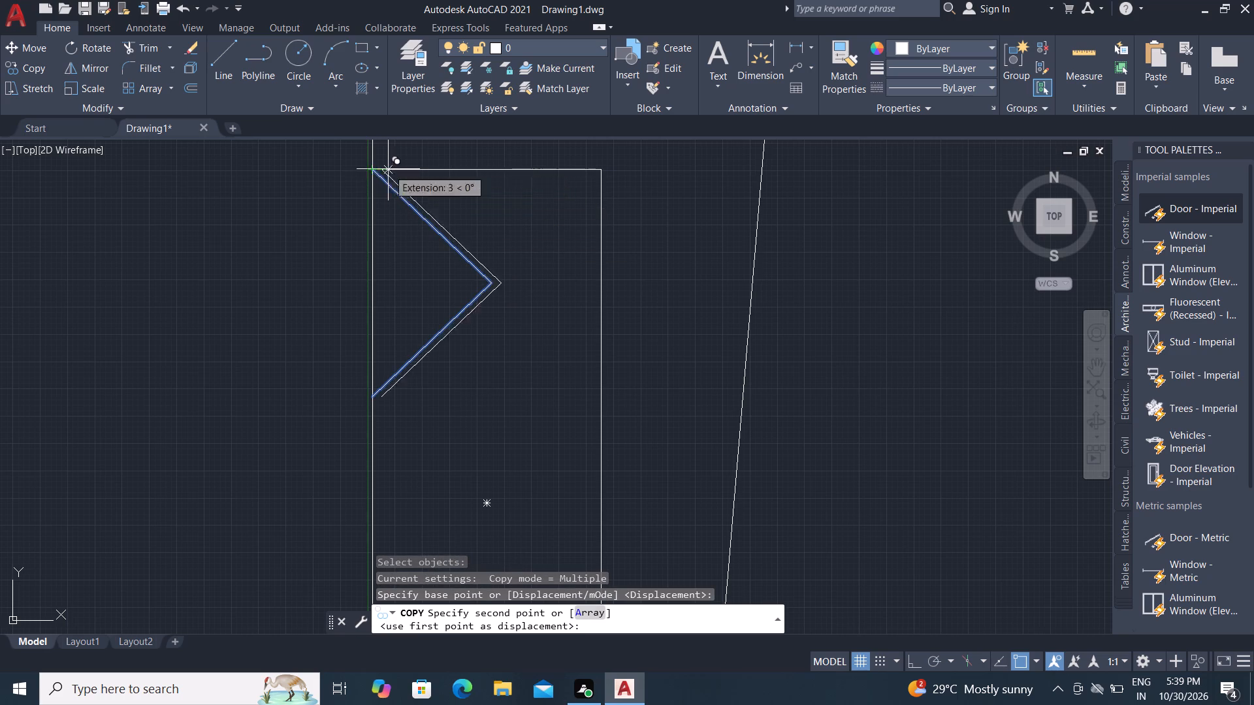
scroll(395, 164, "down", 1)
left_click(377, 311)
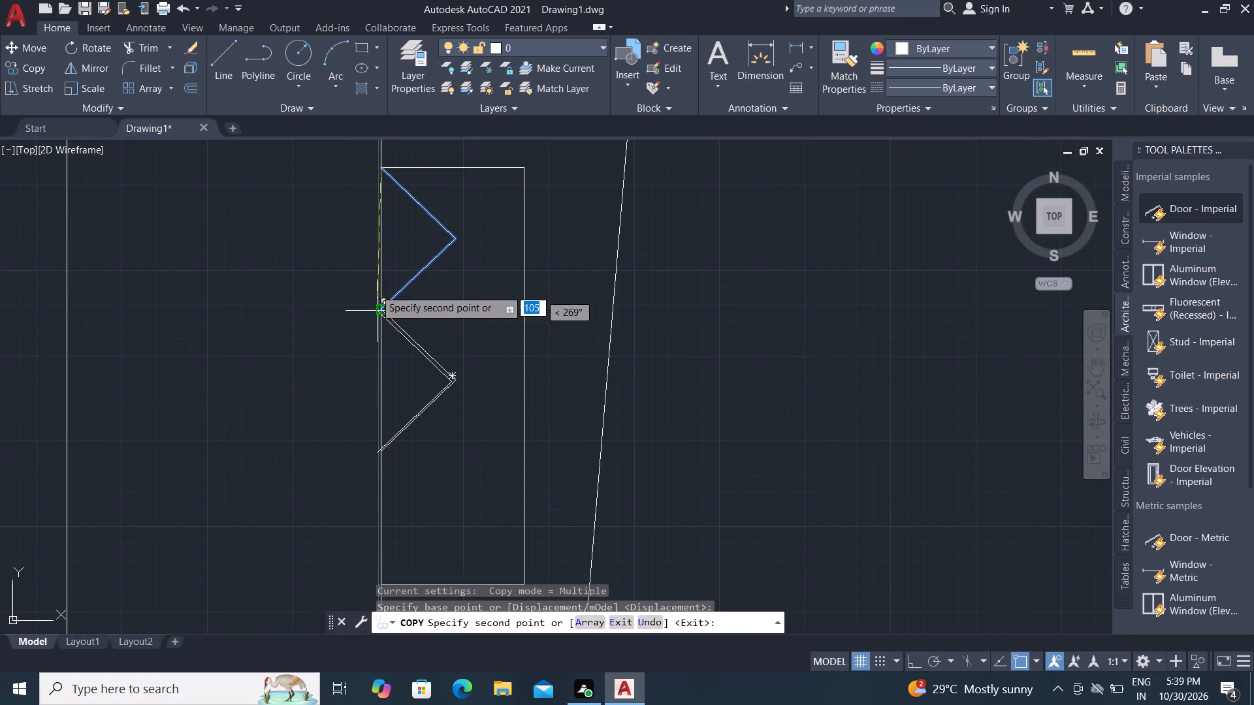
scroll(374, 247, "down", 2)
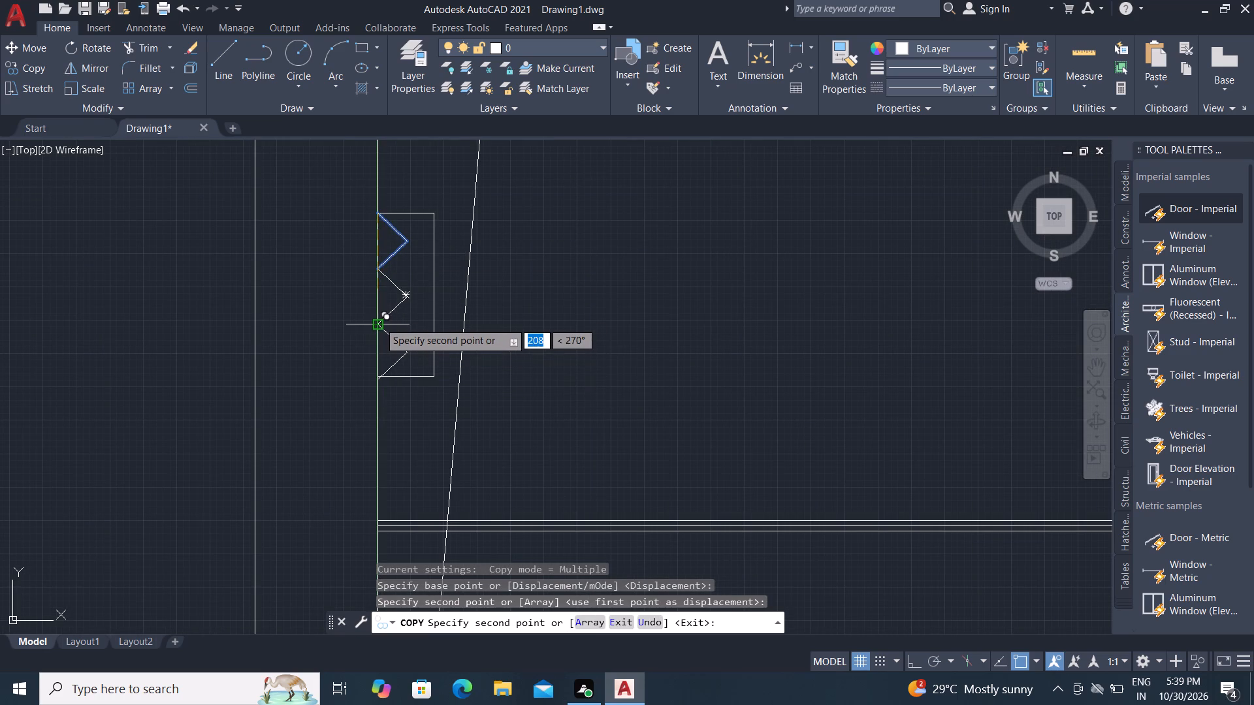
scroll(379, 321, "up", 5)
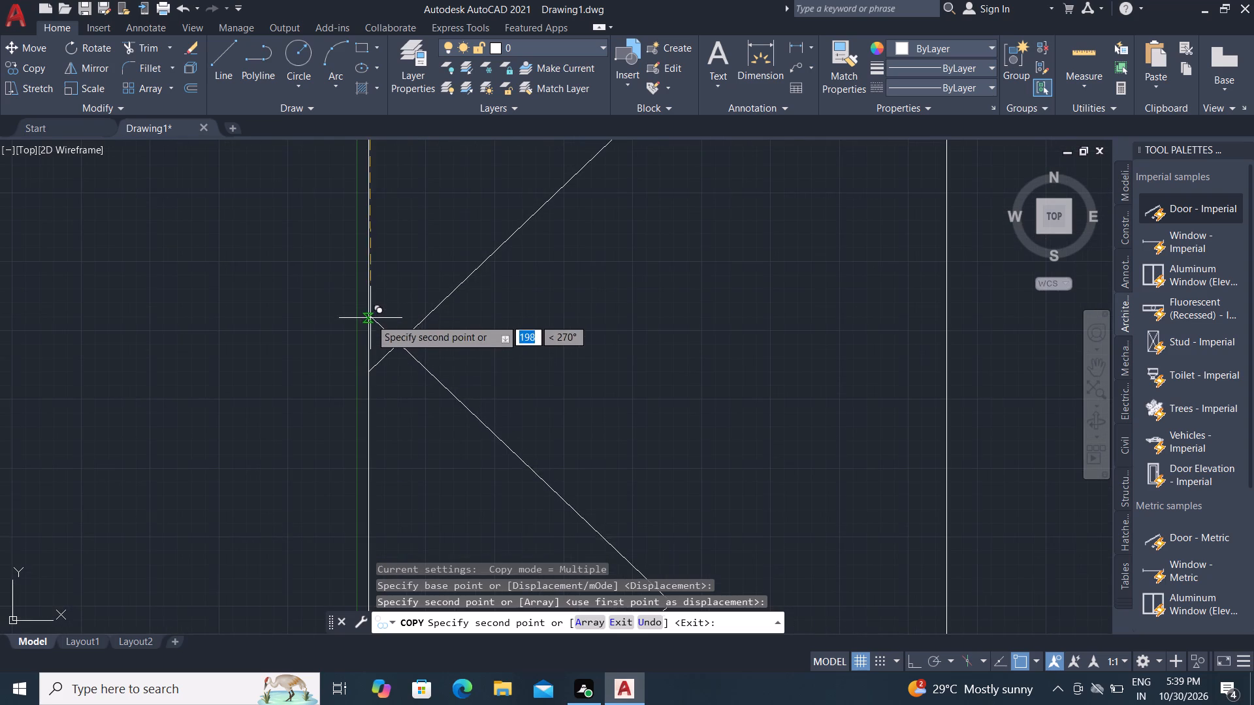
scroll(375, 366, "down", 3)
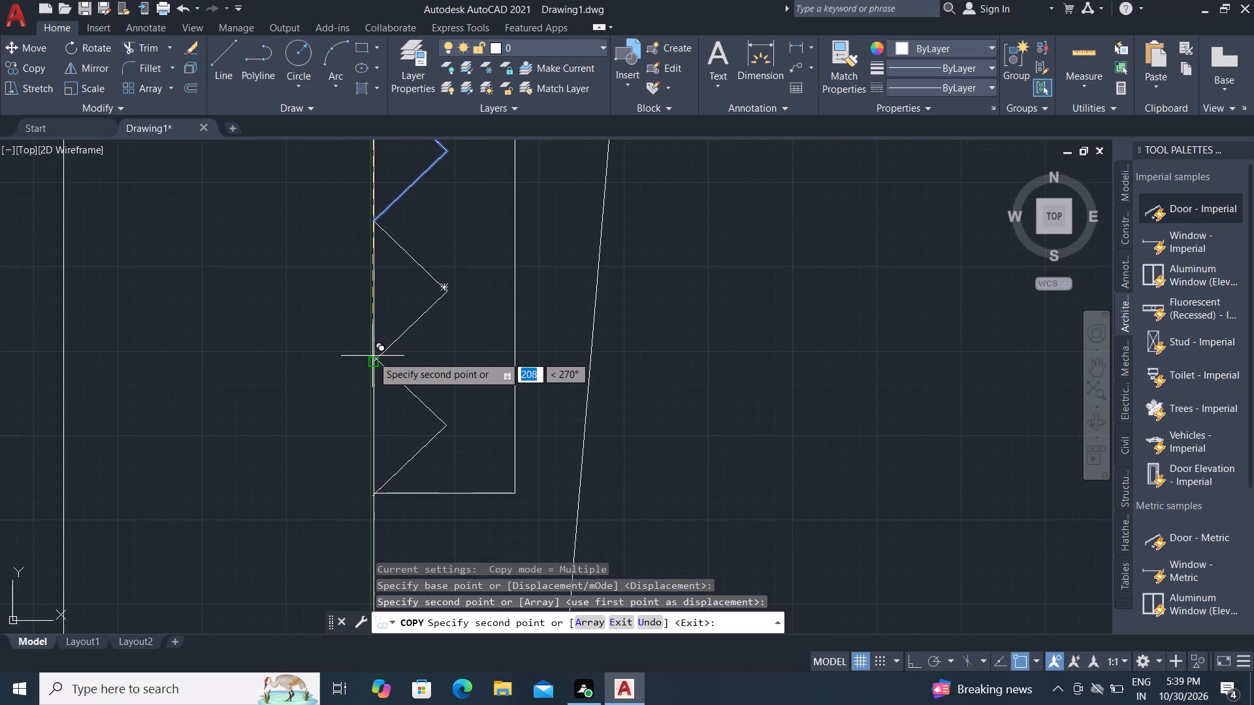
left_click(372, 356)
scroll(401, 366, "up", 2)
scroll(399, 382, "down", 3)
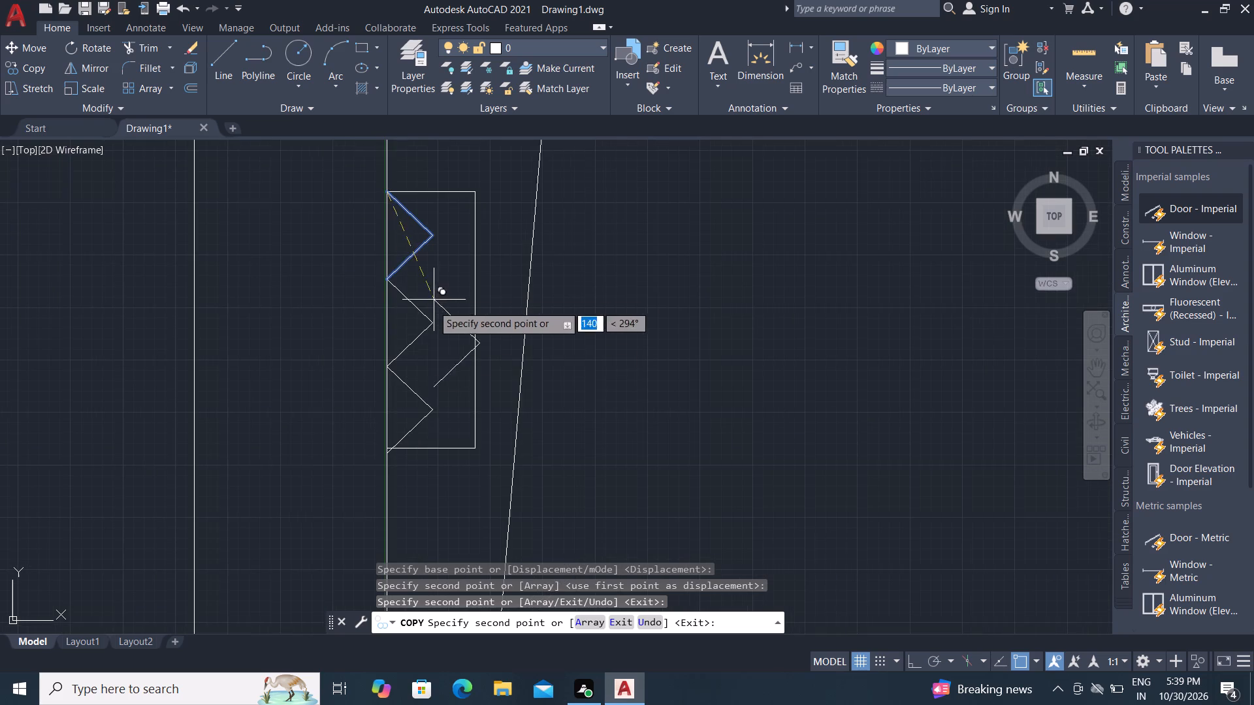
scroll(375, 443, "up", 4)
scroll(387, 442, "down", 1)
key("Escape")
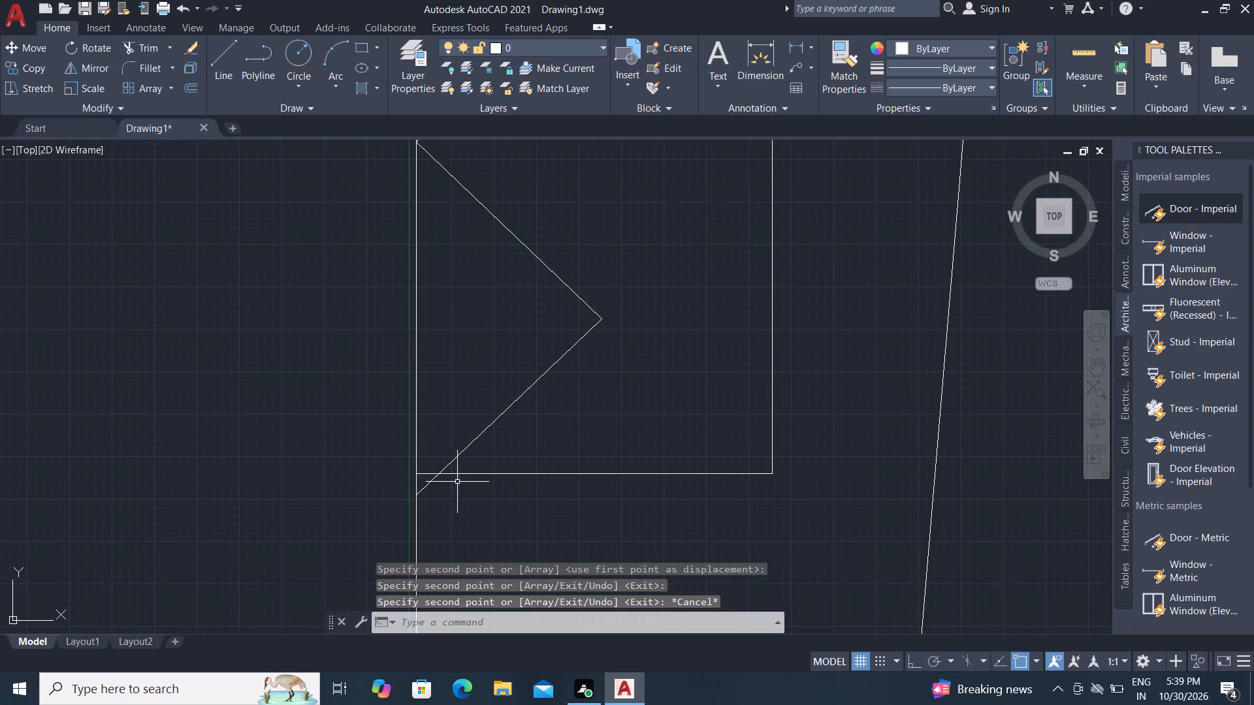
Trim away the lowest V's lower leg, including the part that overshoots the rectangle's bottom edge.
scroll(453, 484, "down", 1)
scroll(457, 477, "up", 3)
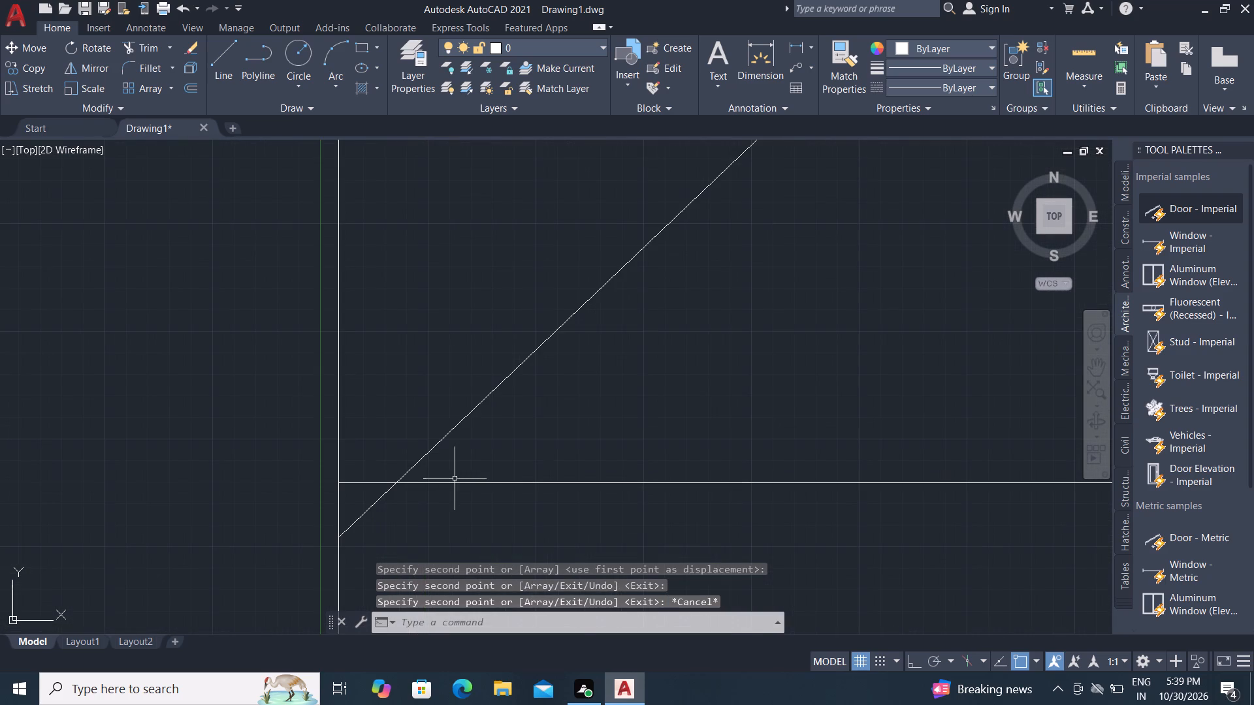
key("t")
key("r")
key("space")
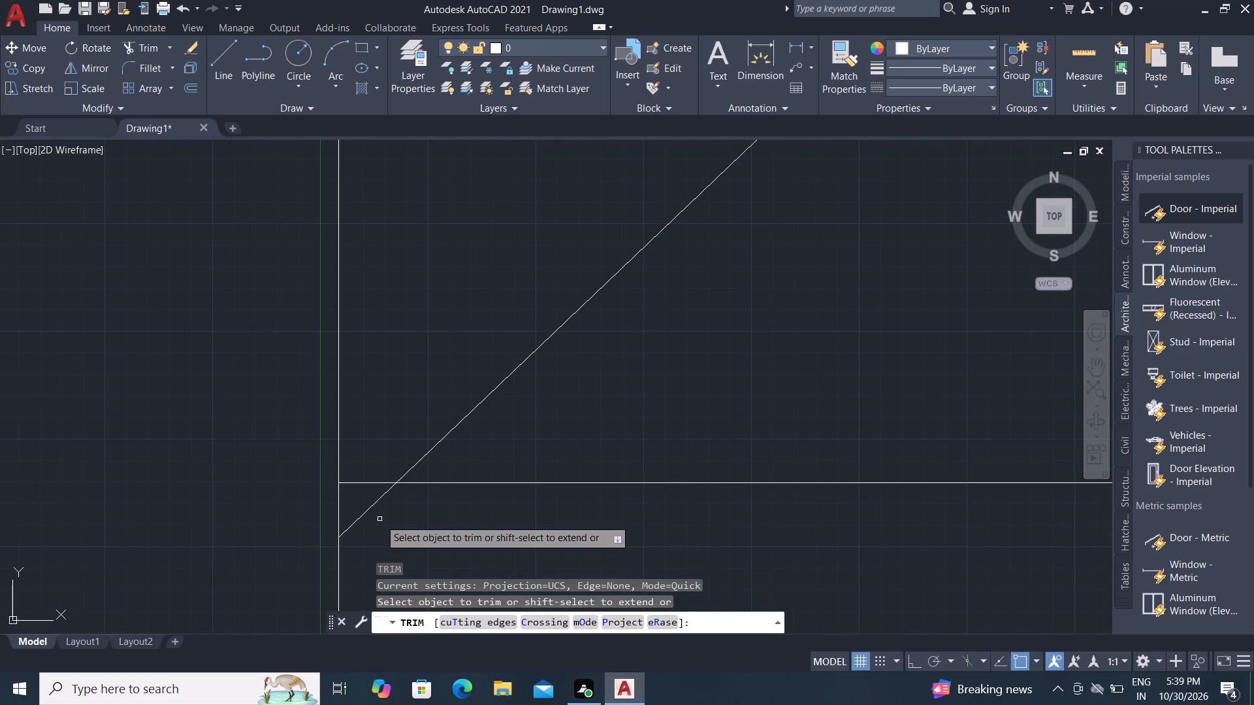
left_click(376, 504)
scroll(392, 513, "down", 3)
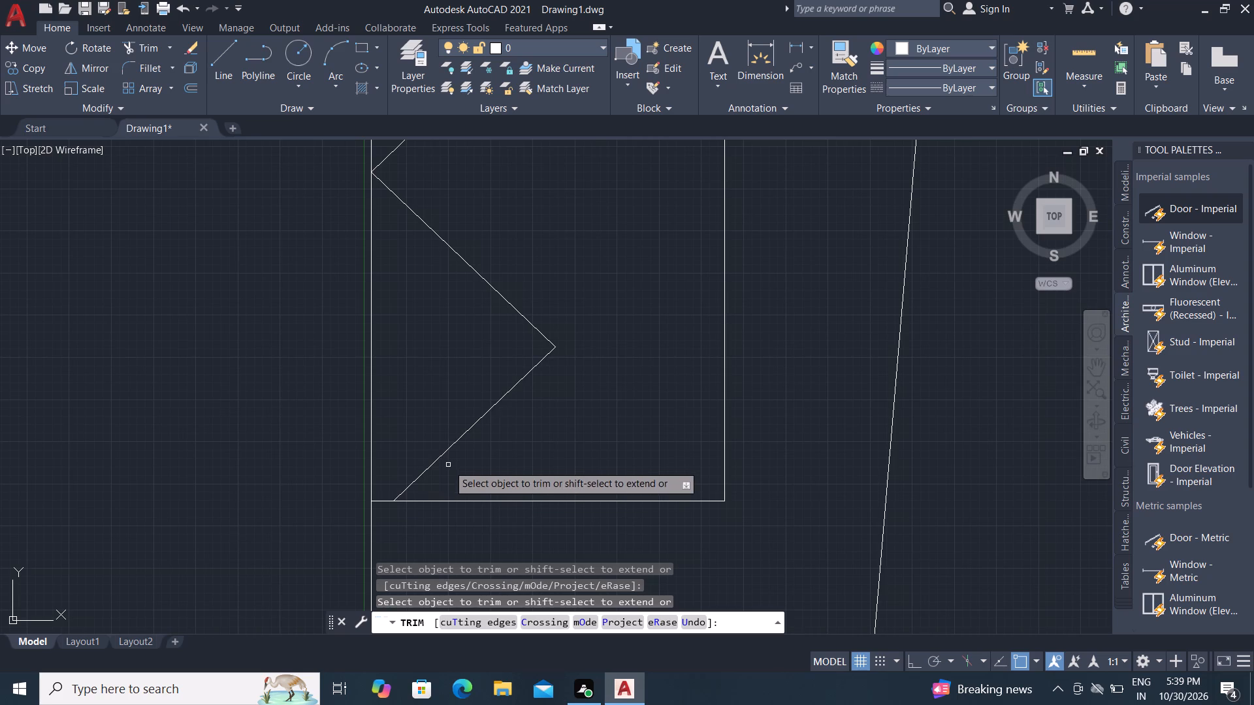
left_click(440, 459)
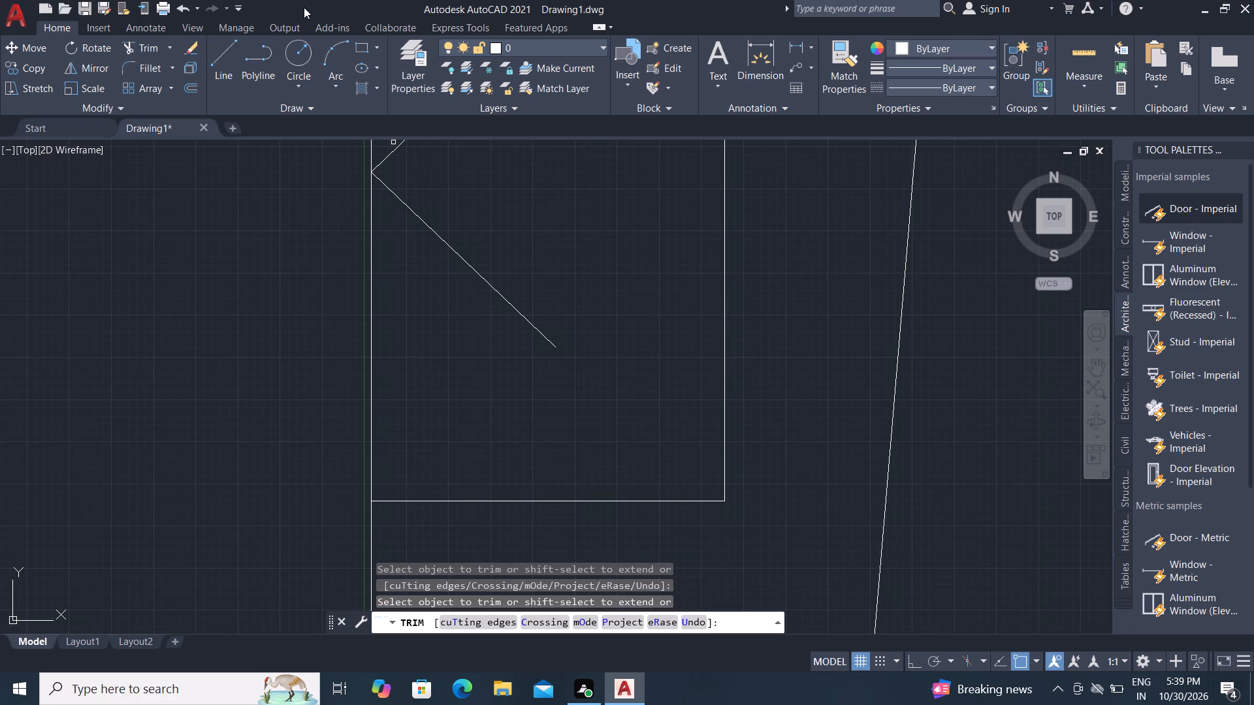
key("Escape")
Draw a line from just short of the lowest diagonal's inner end to the rectangle's lower wall corner.
key("l")
key("space")
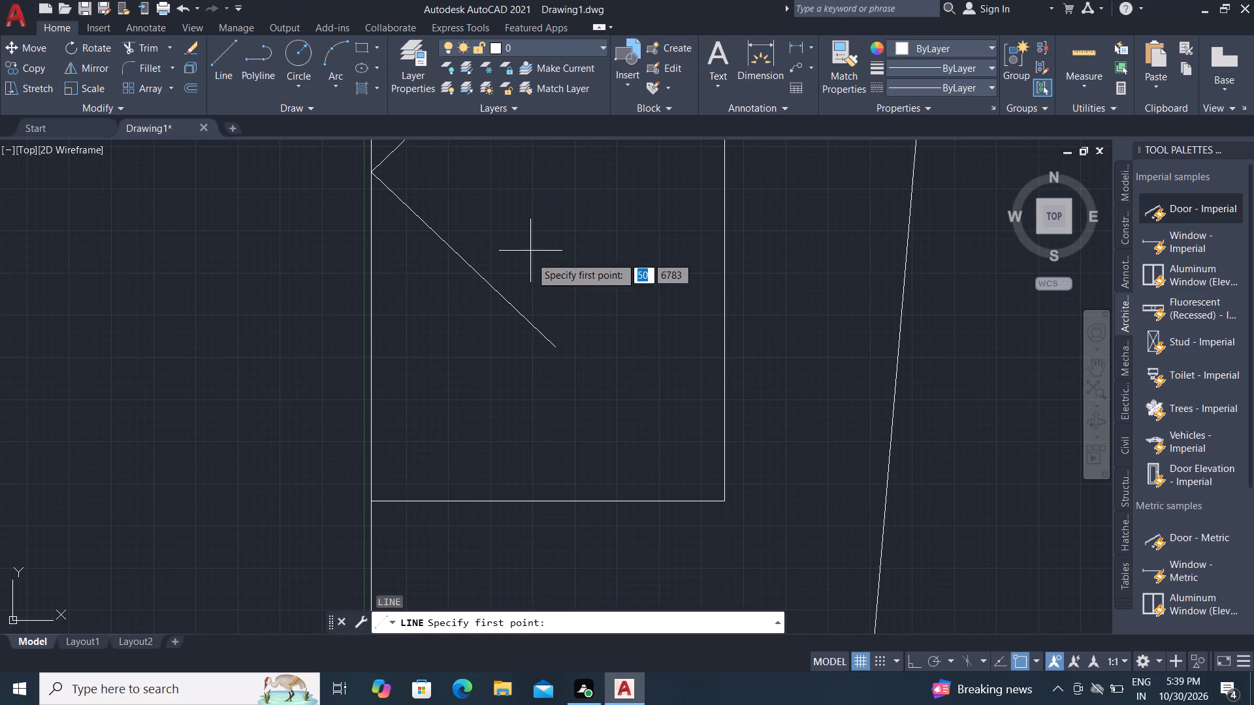
left_click(537, 332)
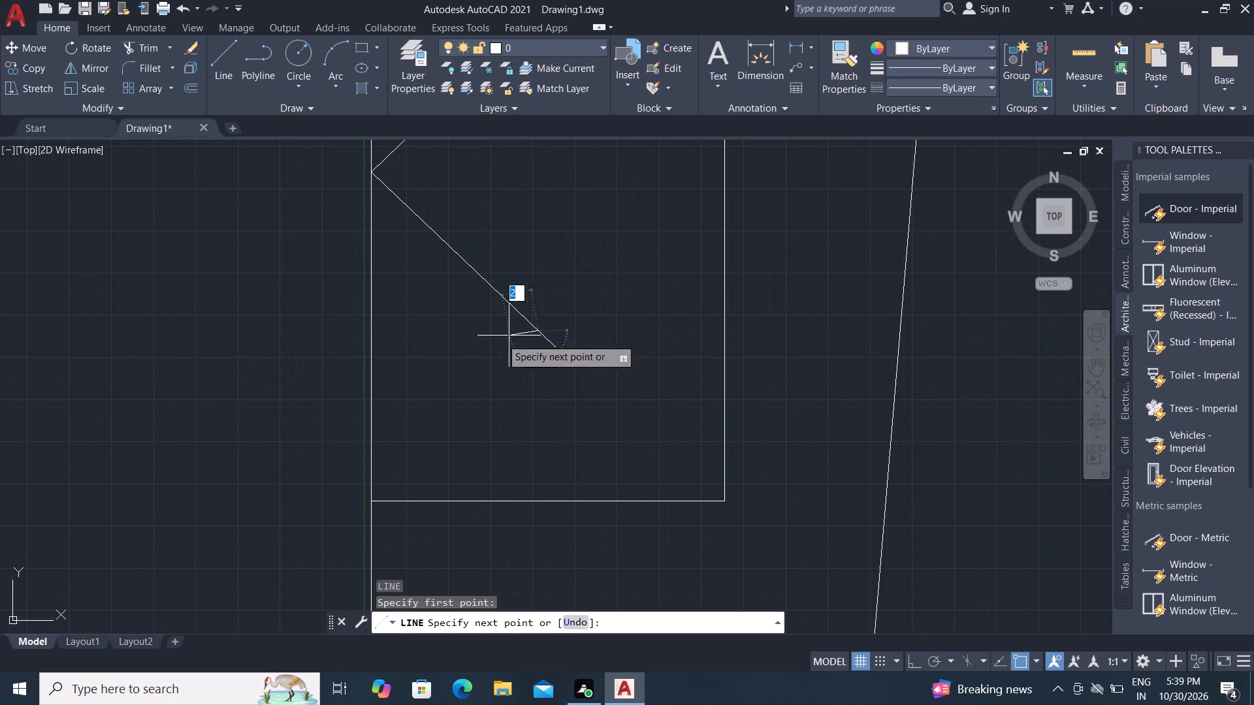
left_click(376, 501)
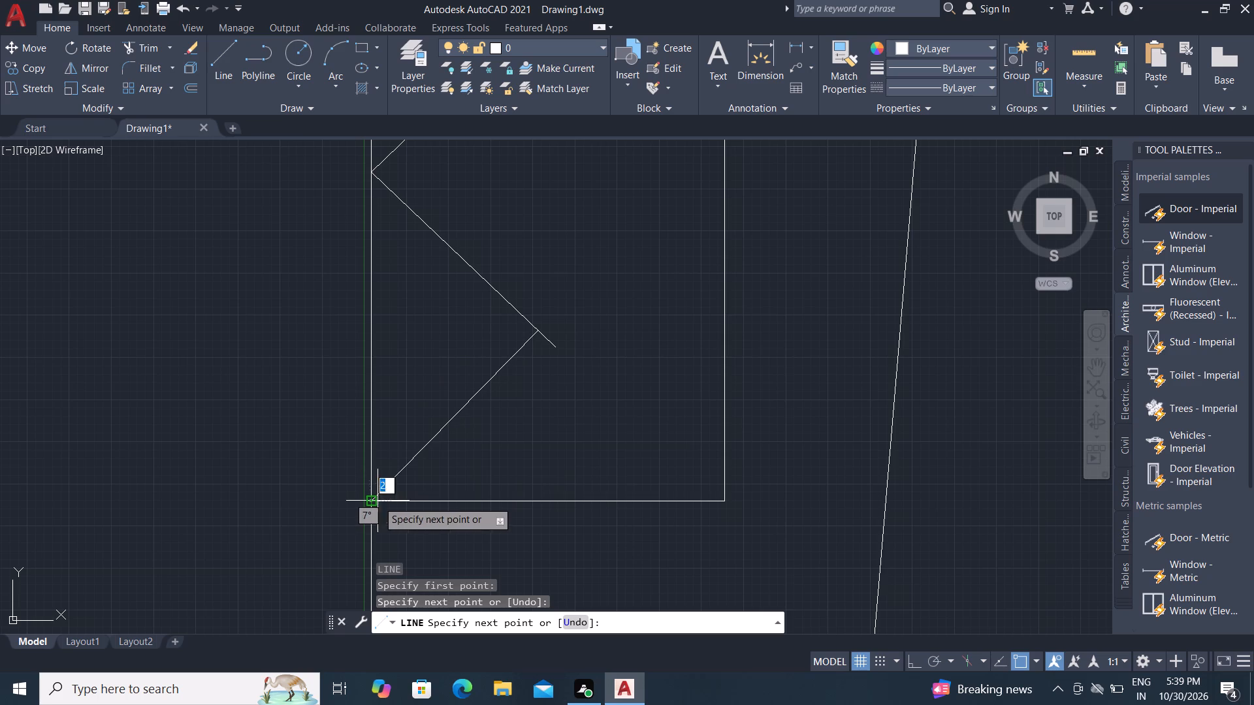
key("Escape")
Trim the short stub of the lowest diagonal that extends past the new line.
type("TR")
key("space")
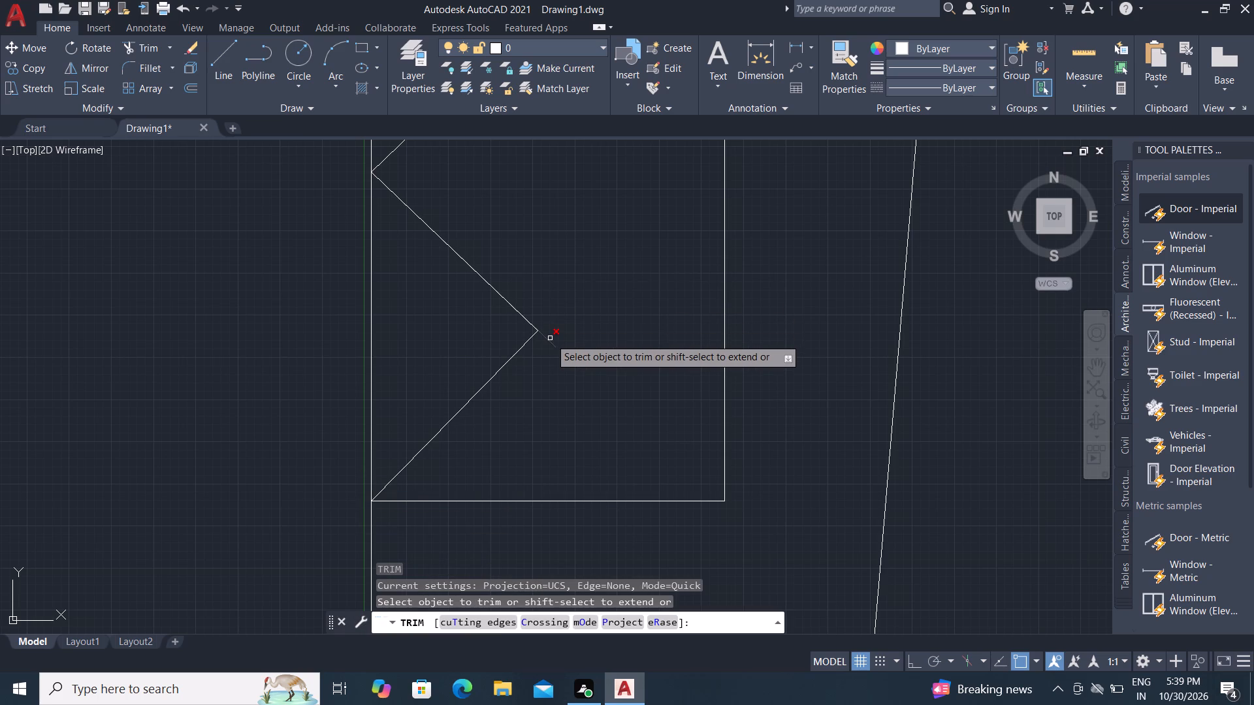
left_click(550, 338)
scroll(551, 295, "down", 4)
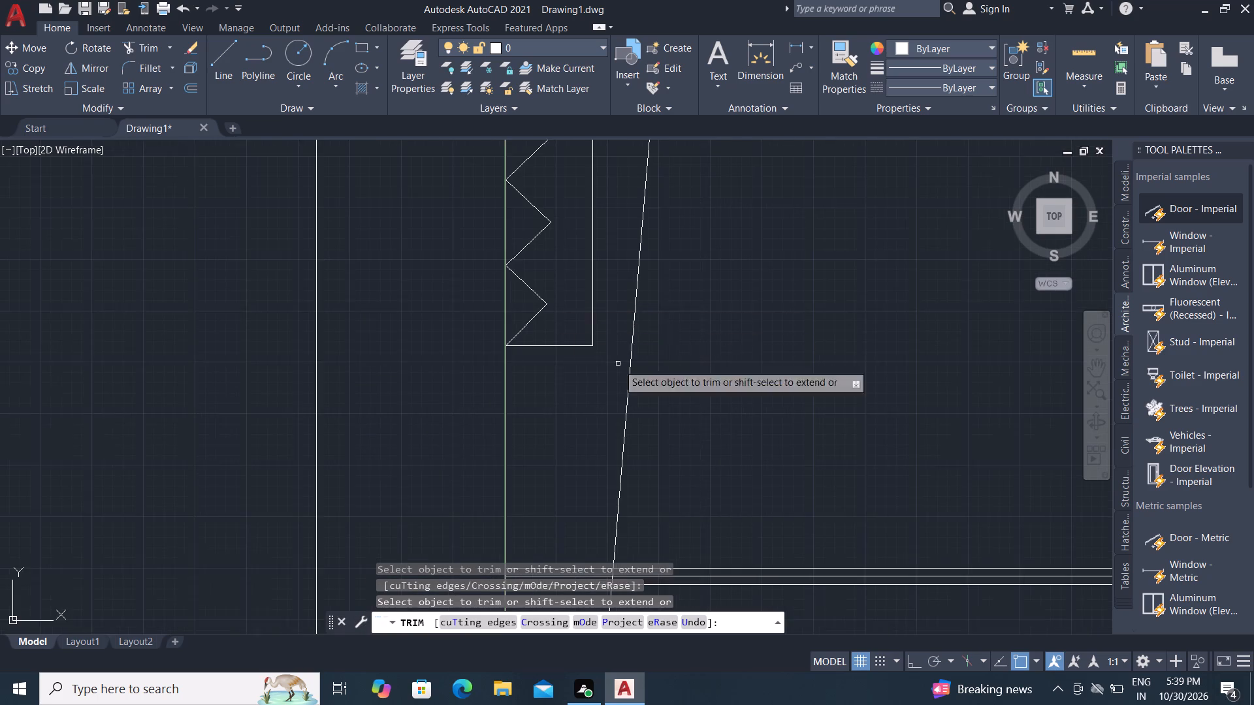
scroll(606, 289, "down", 3)
scroll(596, 252, "up", 3)
key("Escape")
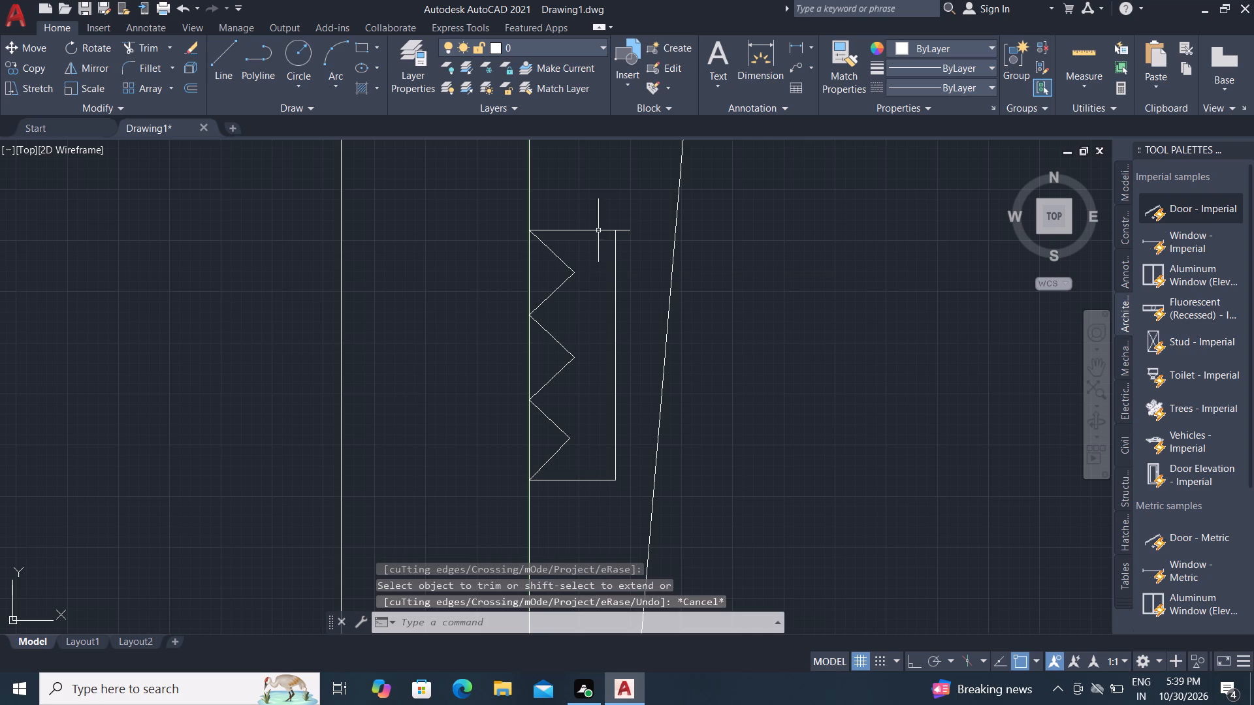
Draw a vertical line about 306 mm long from the rectangle's top-edge midpoint to its bottom-edge midpoint.
key("l")
key("space")
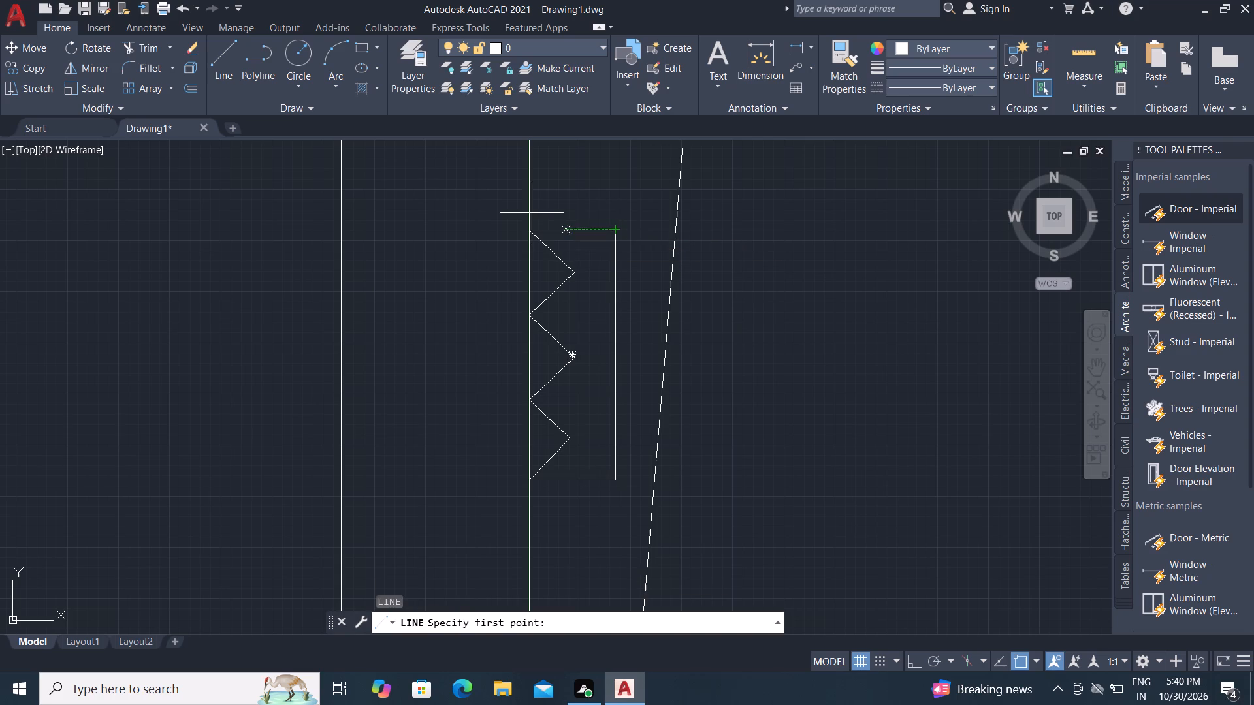
left_click(571, 230)
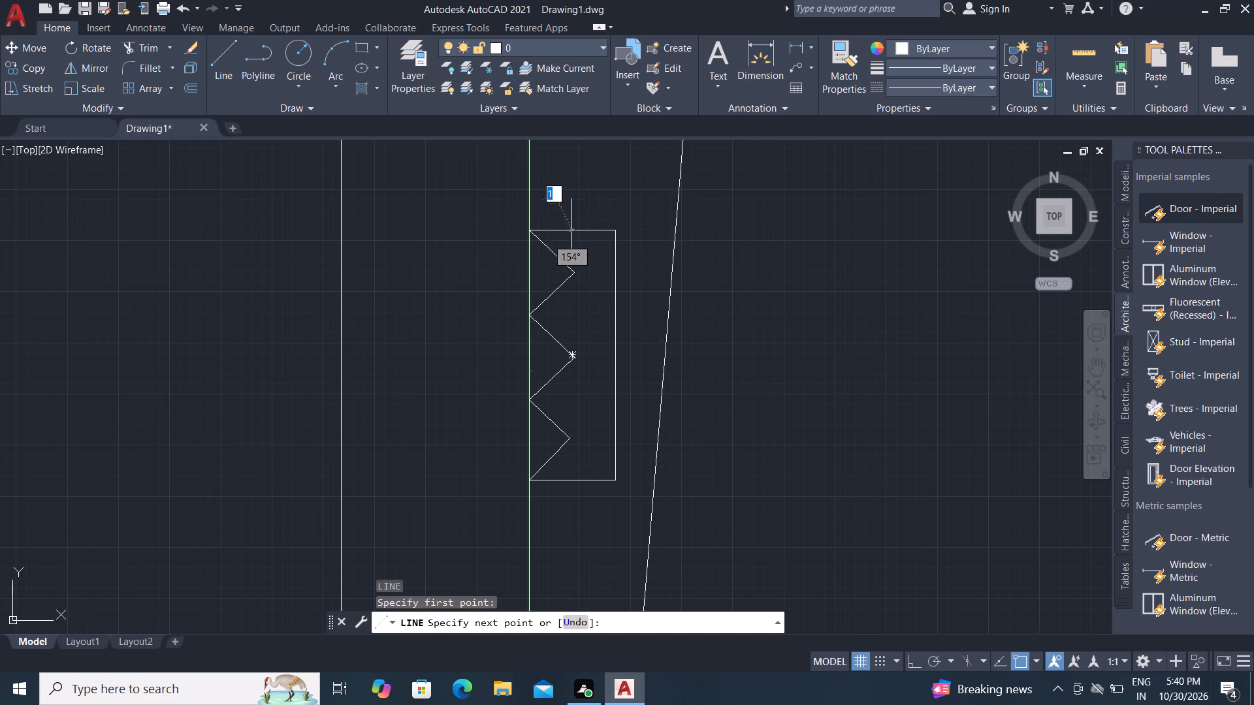
left_click(568, 485)
key("Escape")
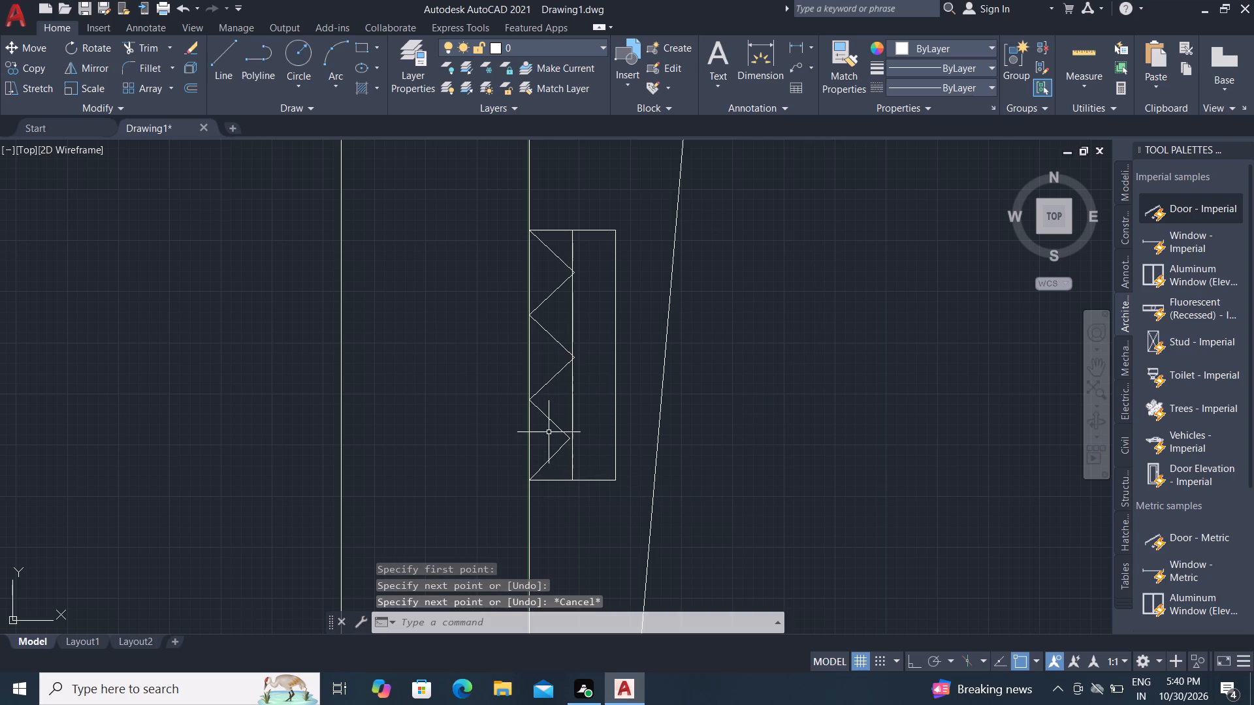
Trim away the lowest V's lower leg, which runs from its inner tip to the rectangle's lower wall corner.
scroll(549, 420, "up", 4)
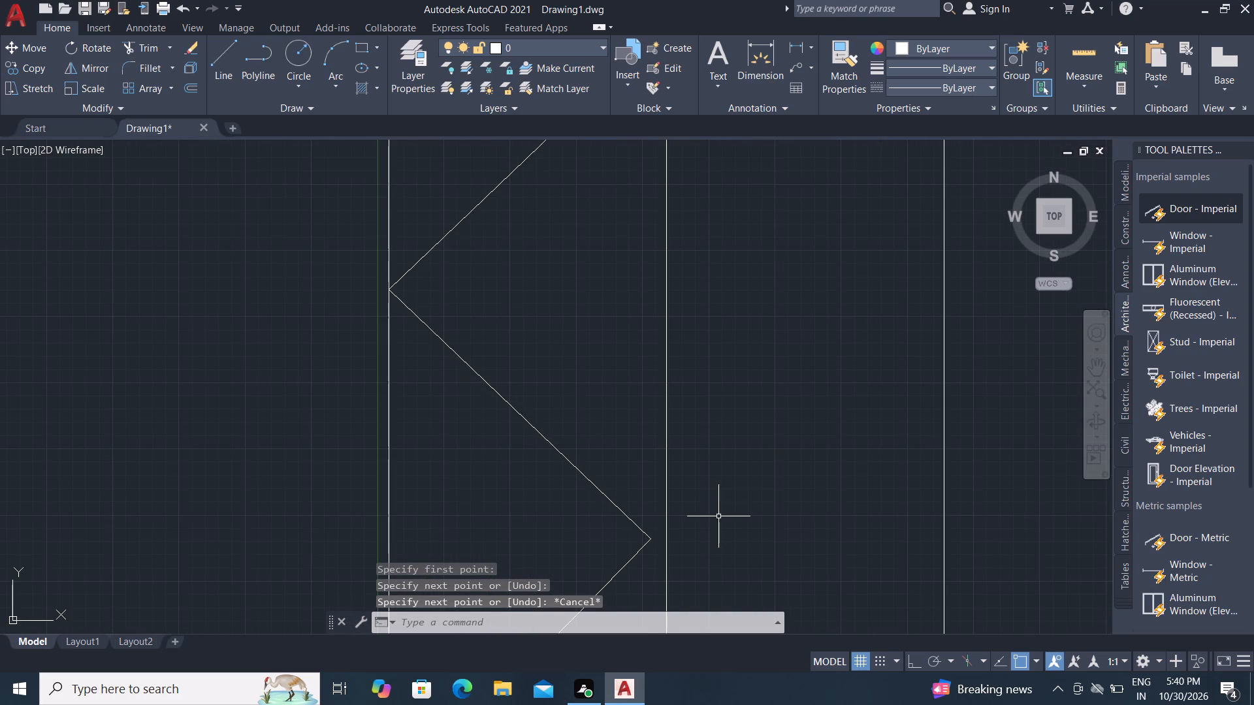
scroll(641, 473, "down", 1)
scroll(647, 526, "up", 2)
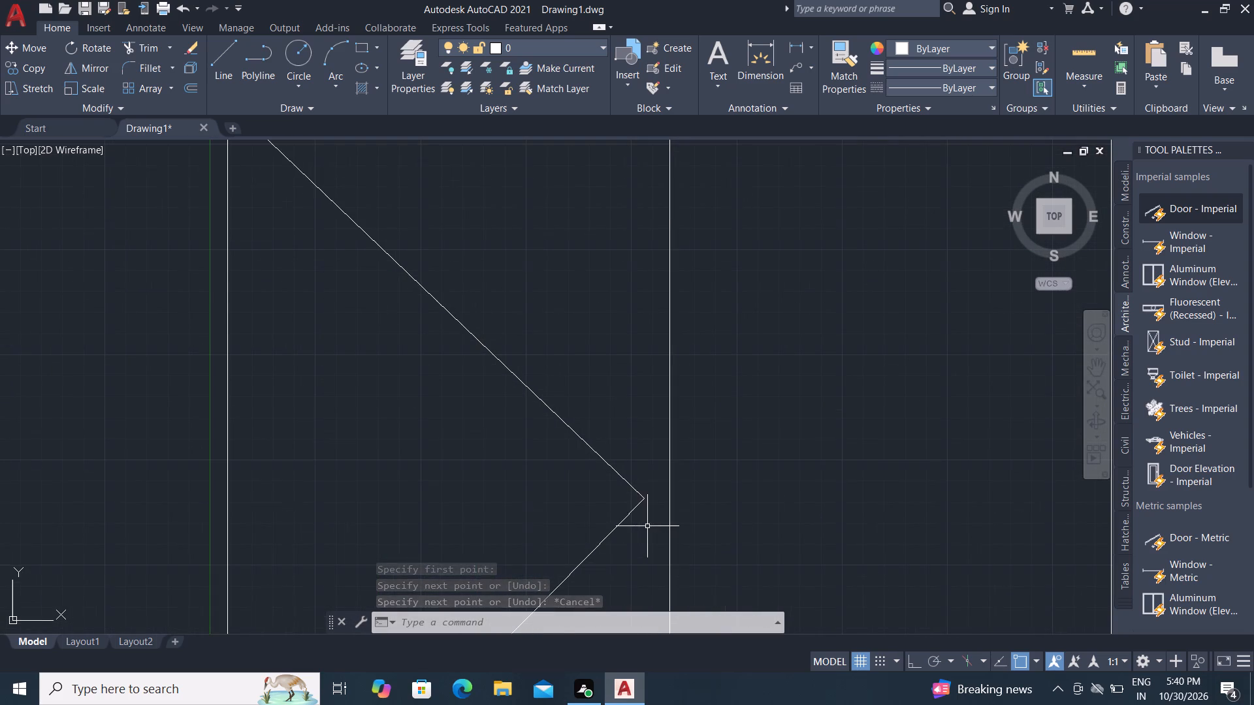
type("TR")
key("space")
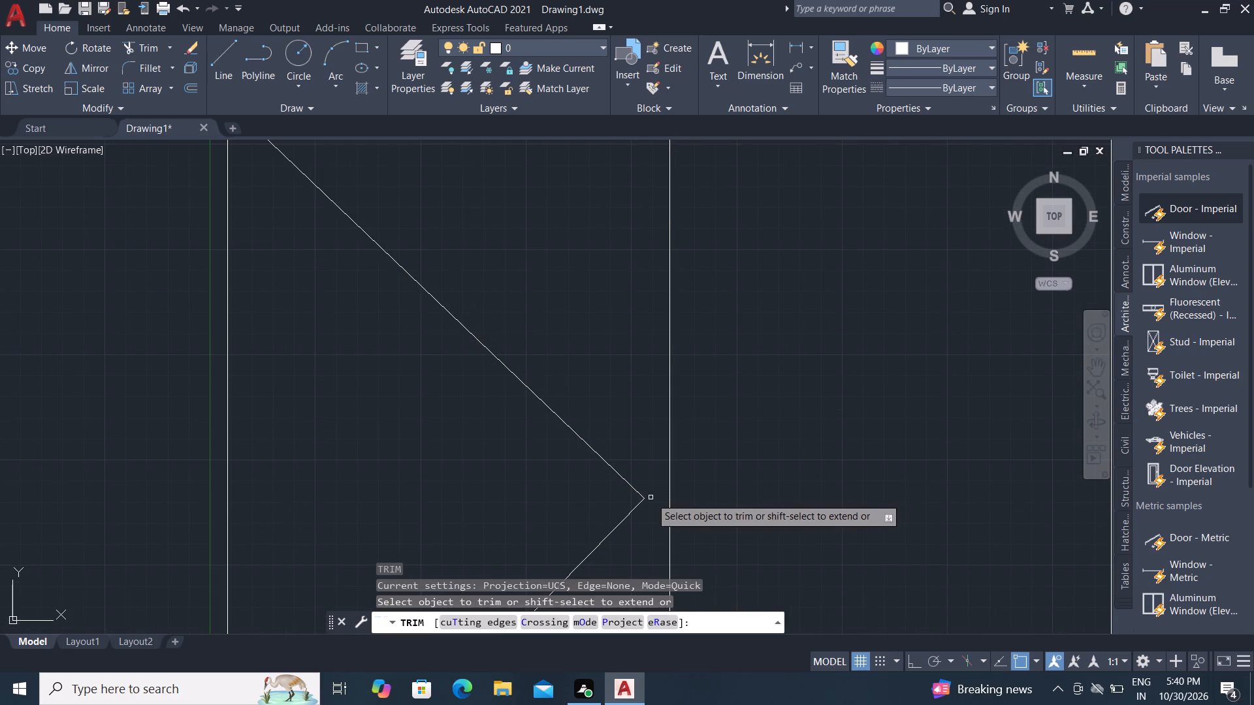
left_click(641, 504)
key("Escape")
Extend the lowest V's remaining upper leg to the rectangle's vertical centre line.
scroll(663, 416, "down", 2)
key("e")
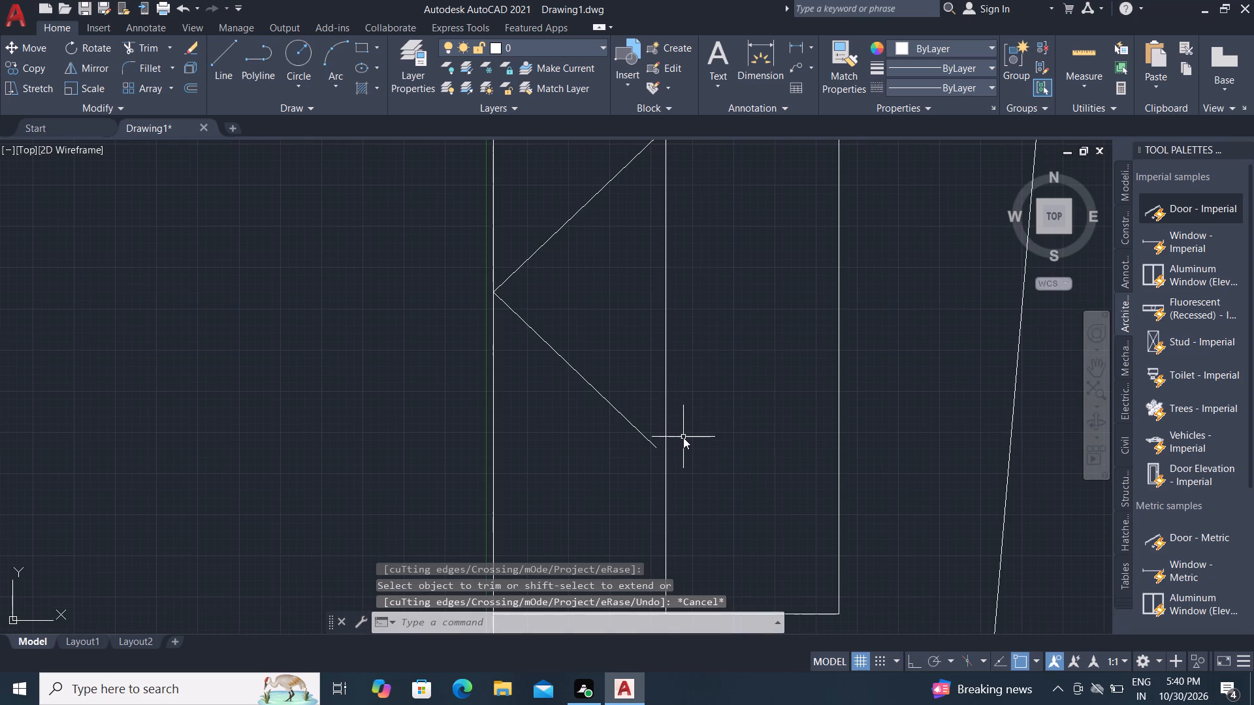
key("x")
key("space")
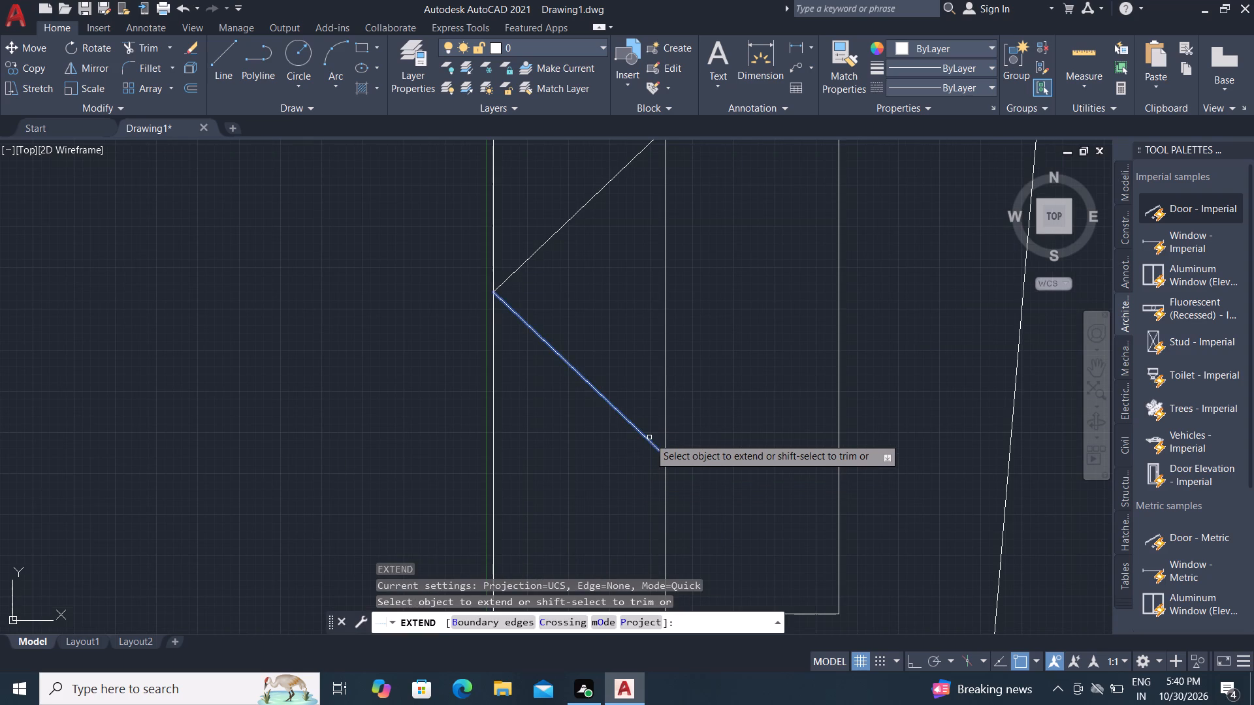
left_click(652, 444)
scroll(692, 435, "down", 2)
key("Escape")
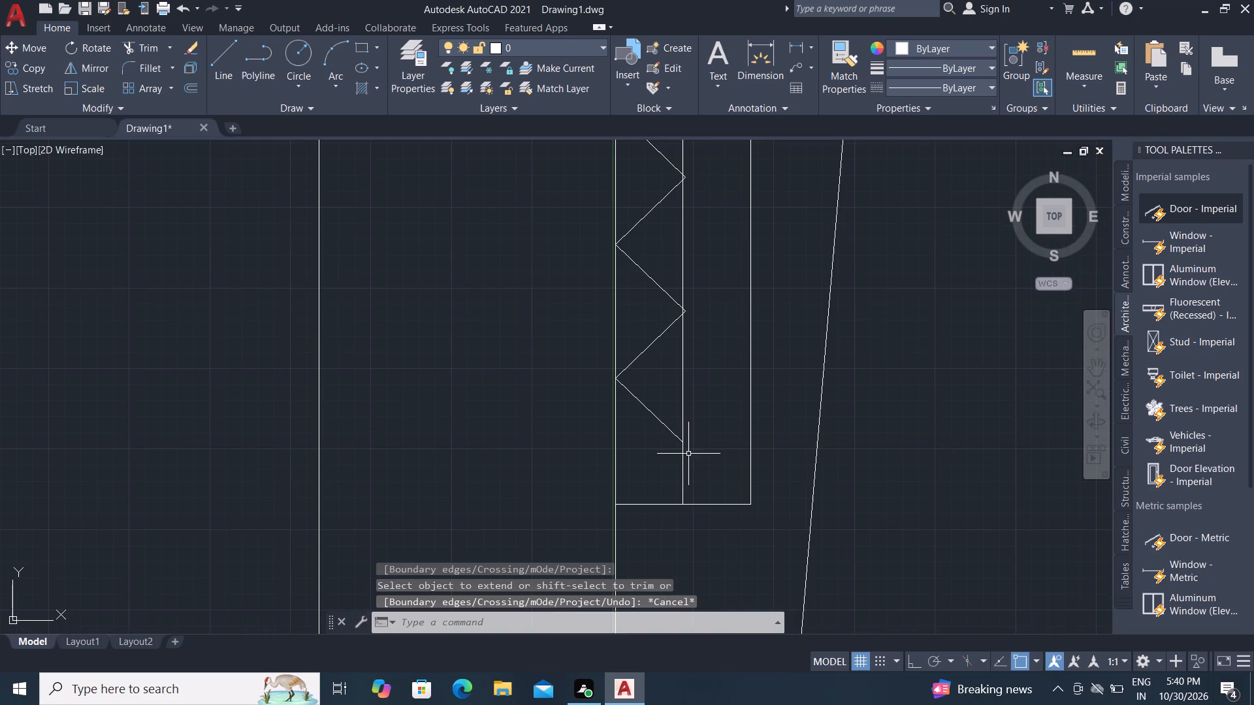
Draw a line about 71 mm long from the extended diagonal's end on the centre line to the rectangle's lower wall corner.
scroll(687, 454, "up", 3)
middle_click_drag(650, 514, 627, 306)
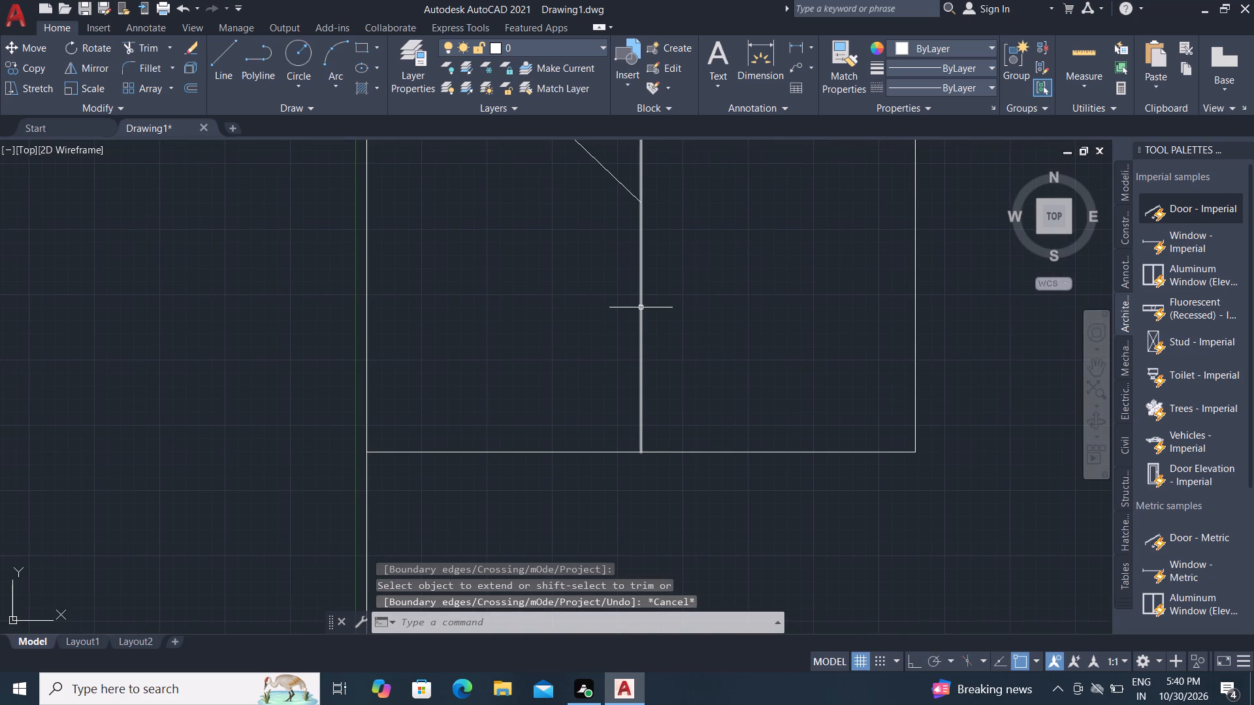
type("L")
key("space")
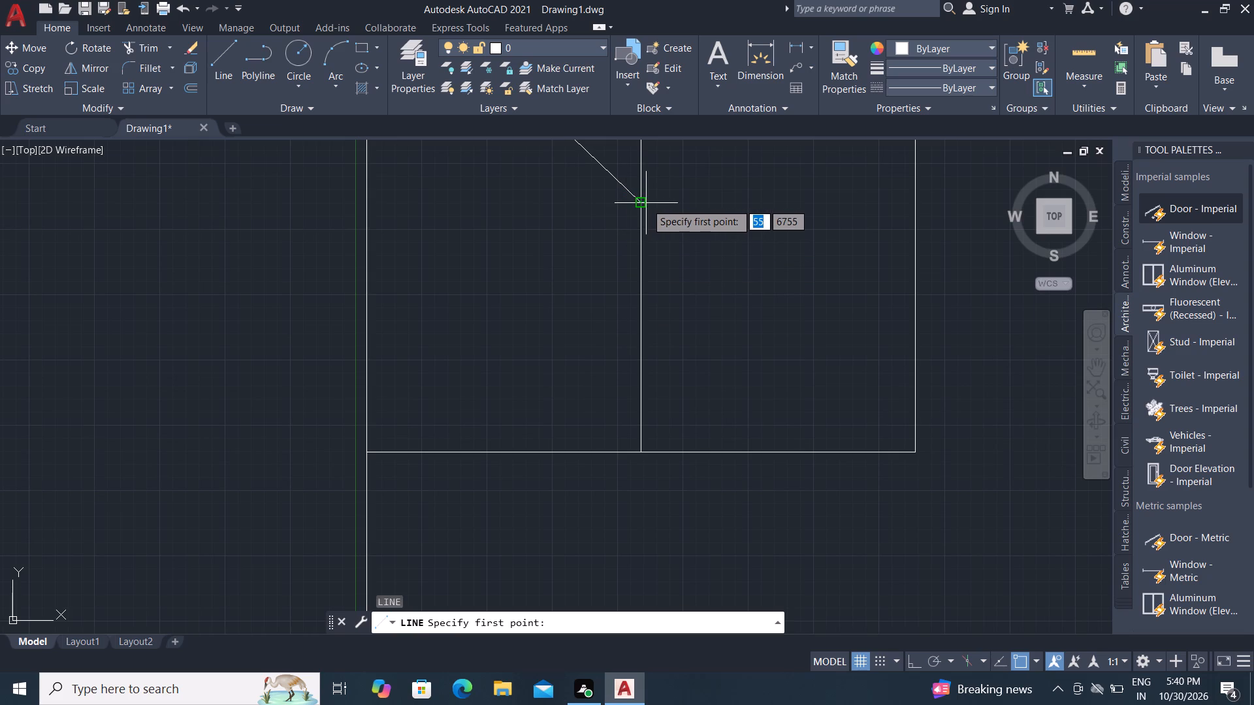
left_click(638, 202)
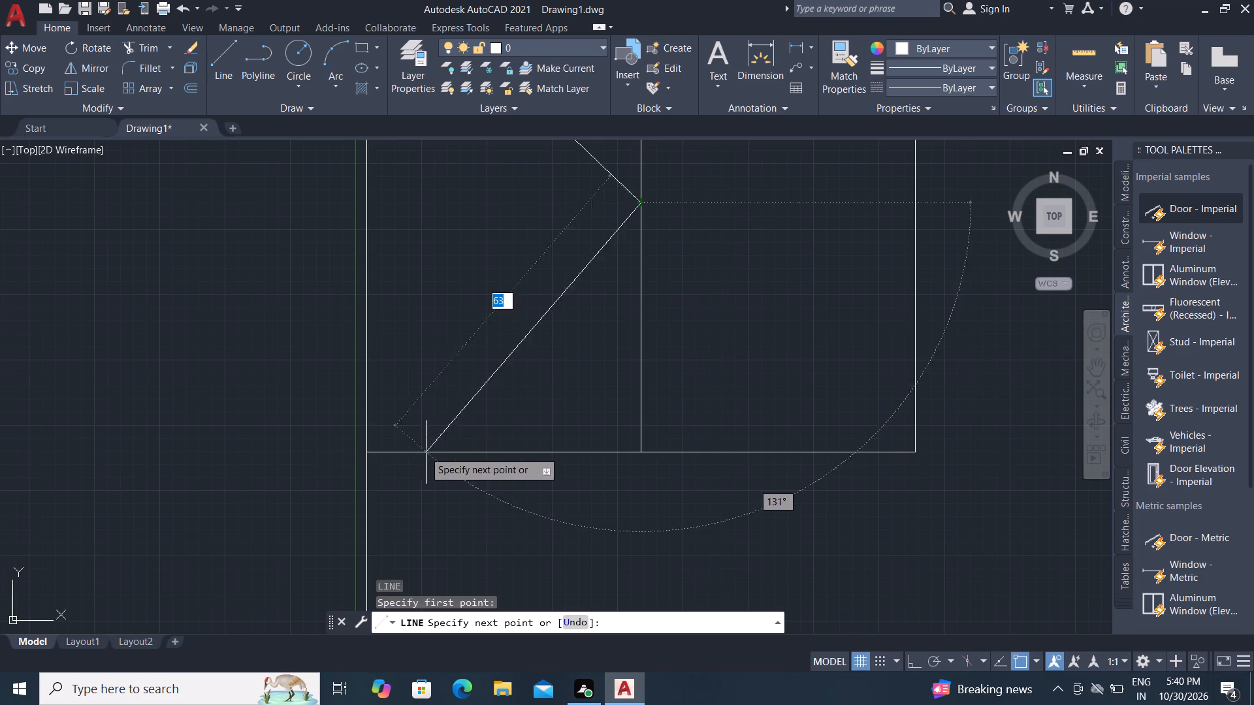
left_click(365, 452)
key("Escape")
scroll(487, 486, "down", 3)
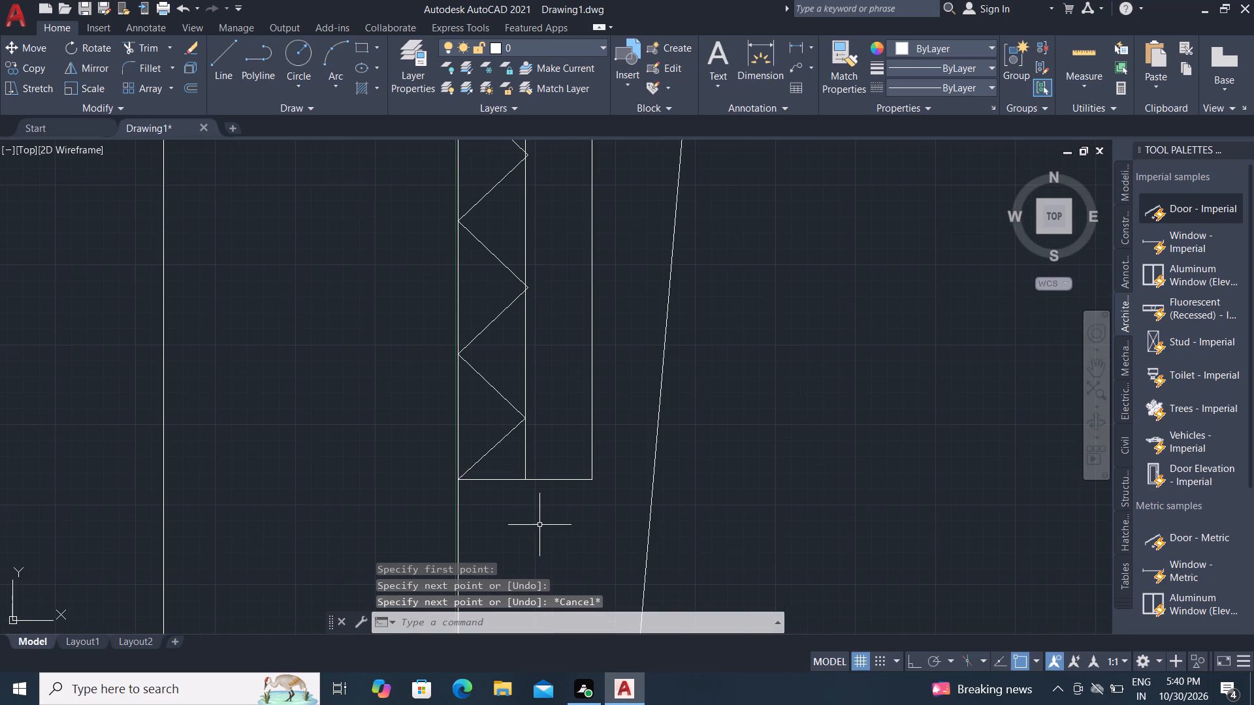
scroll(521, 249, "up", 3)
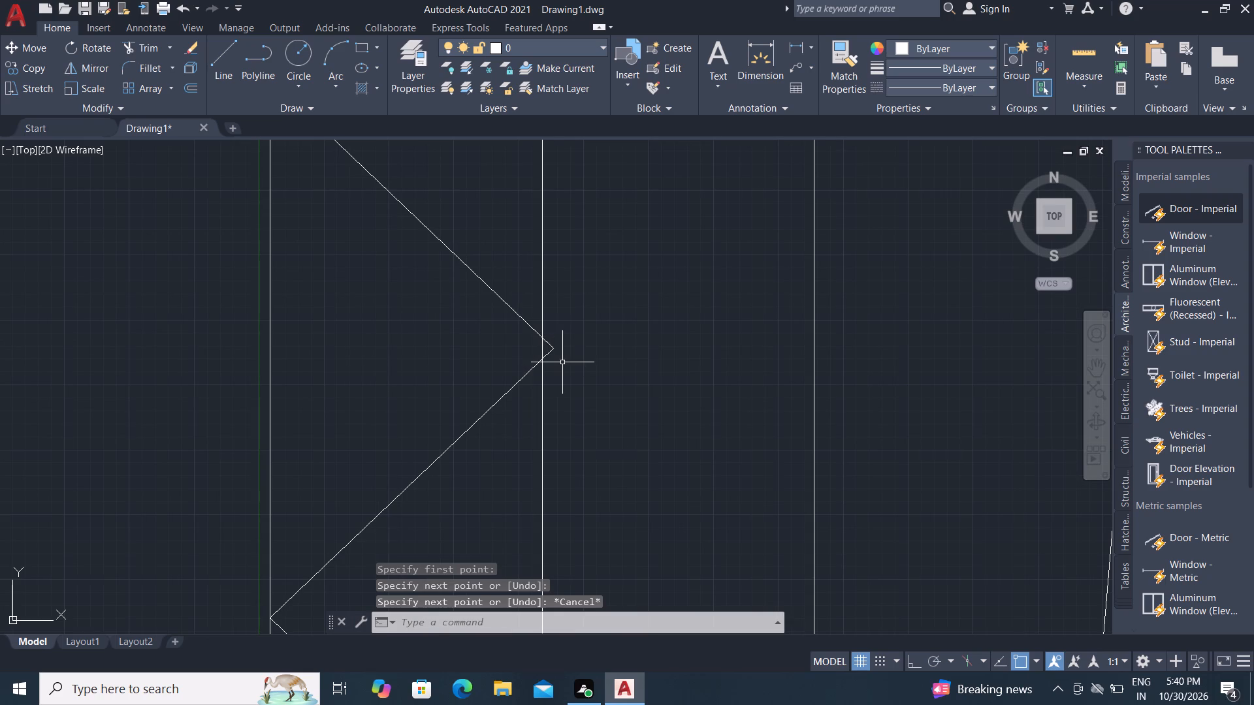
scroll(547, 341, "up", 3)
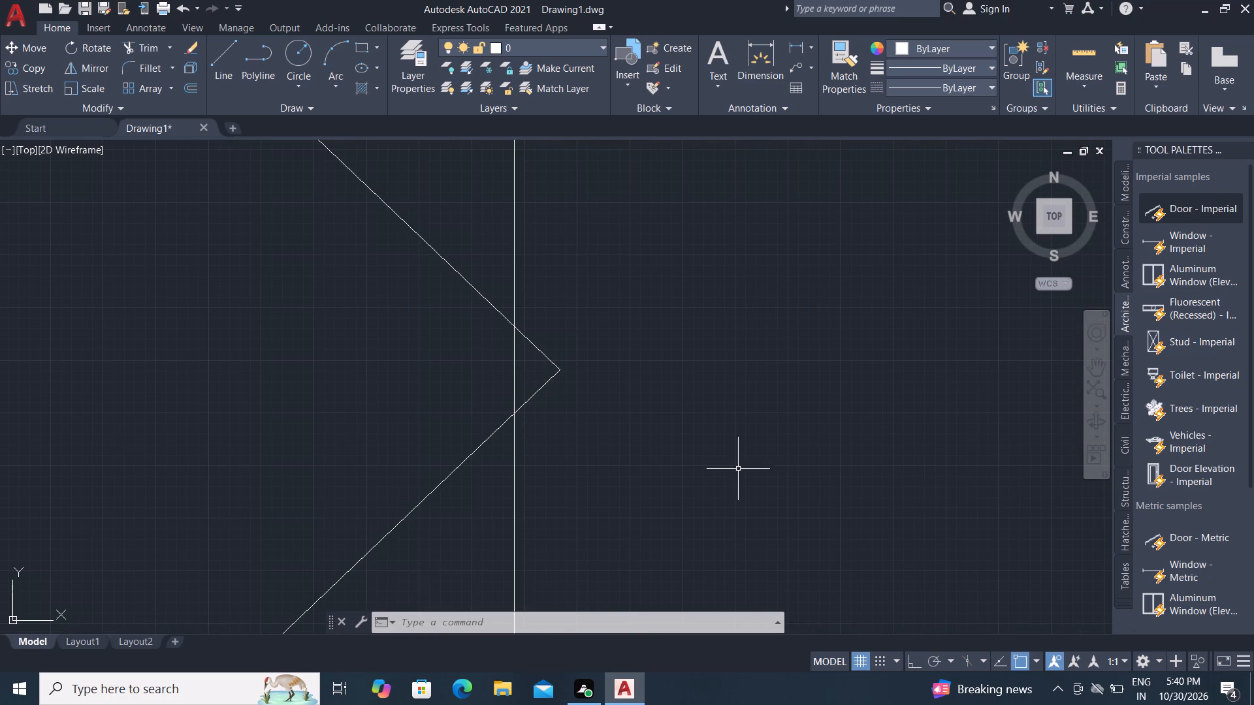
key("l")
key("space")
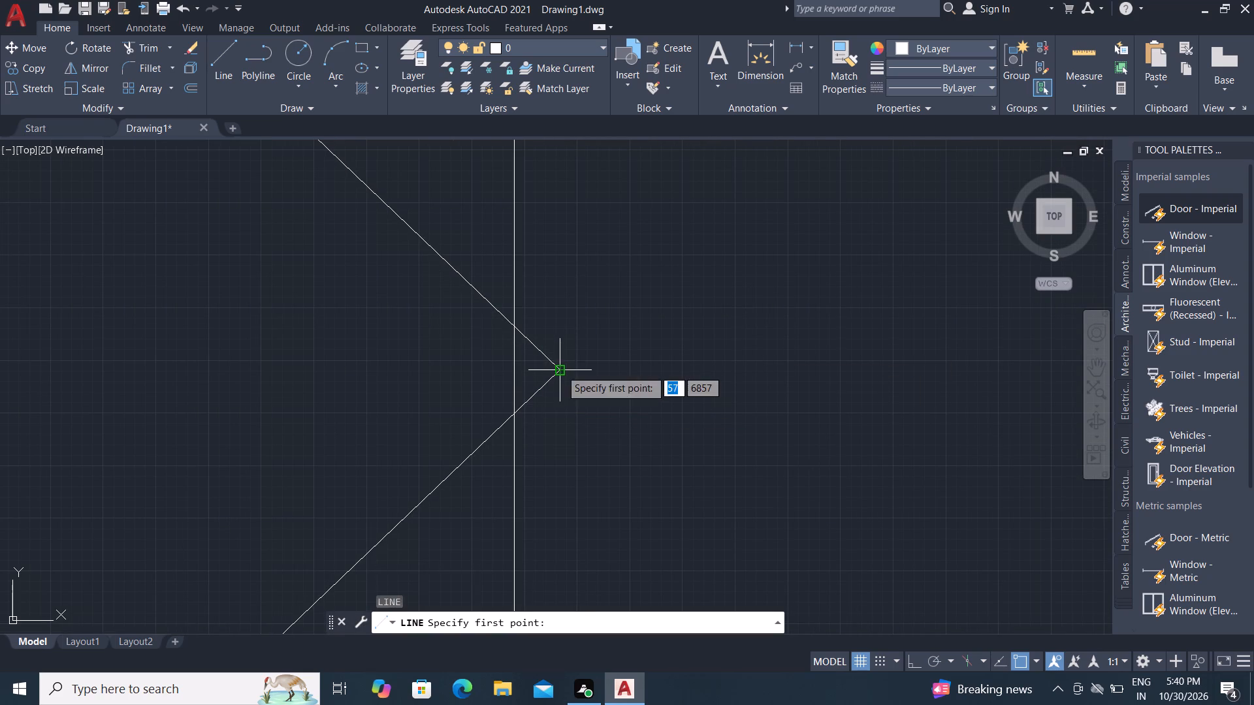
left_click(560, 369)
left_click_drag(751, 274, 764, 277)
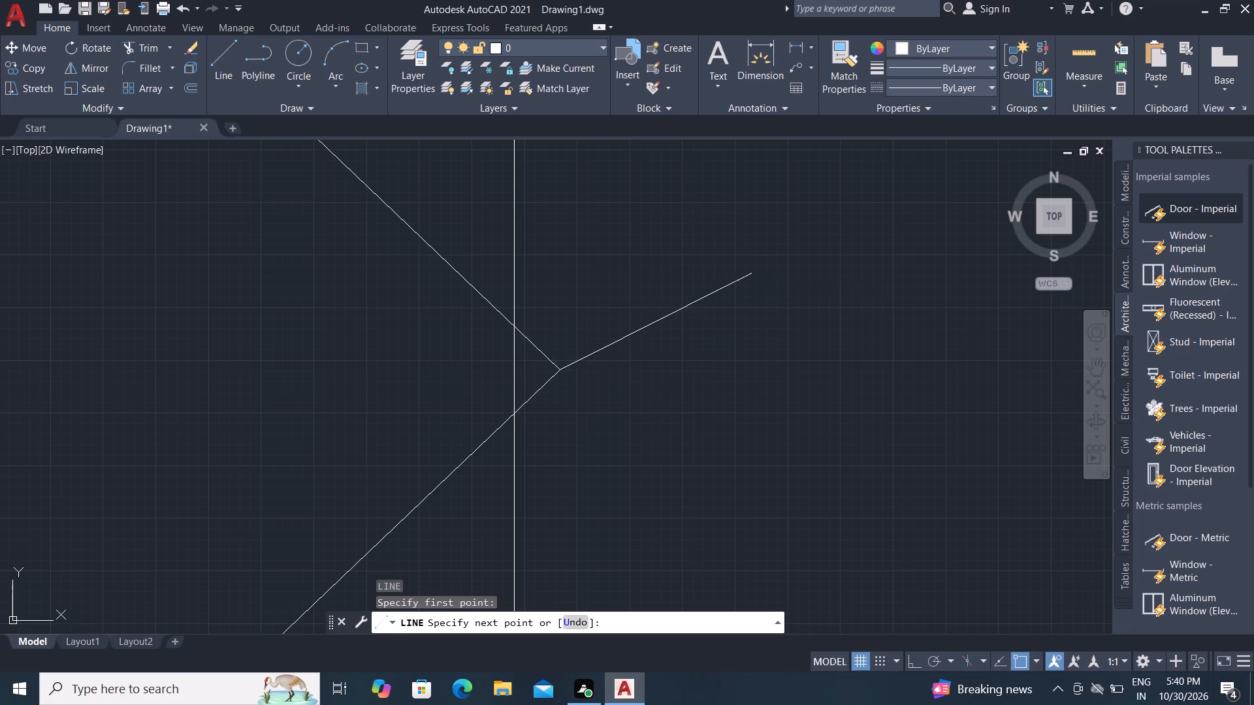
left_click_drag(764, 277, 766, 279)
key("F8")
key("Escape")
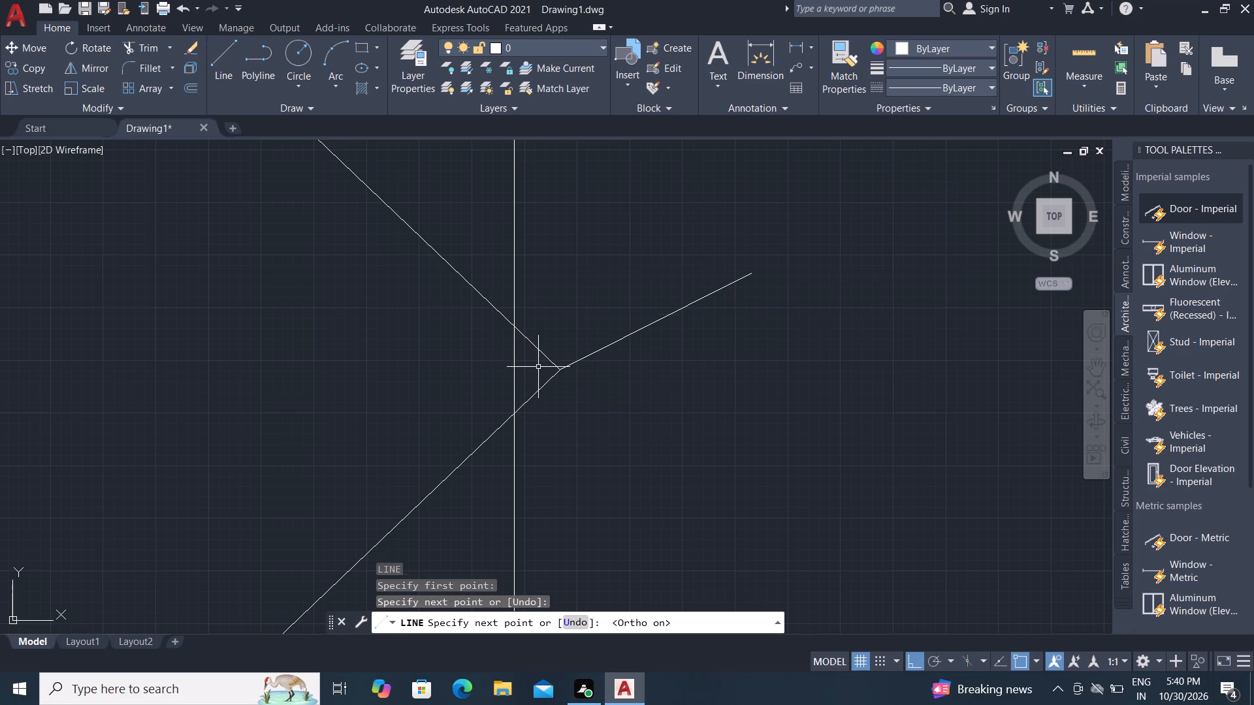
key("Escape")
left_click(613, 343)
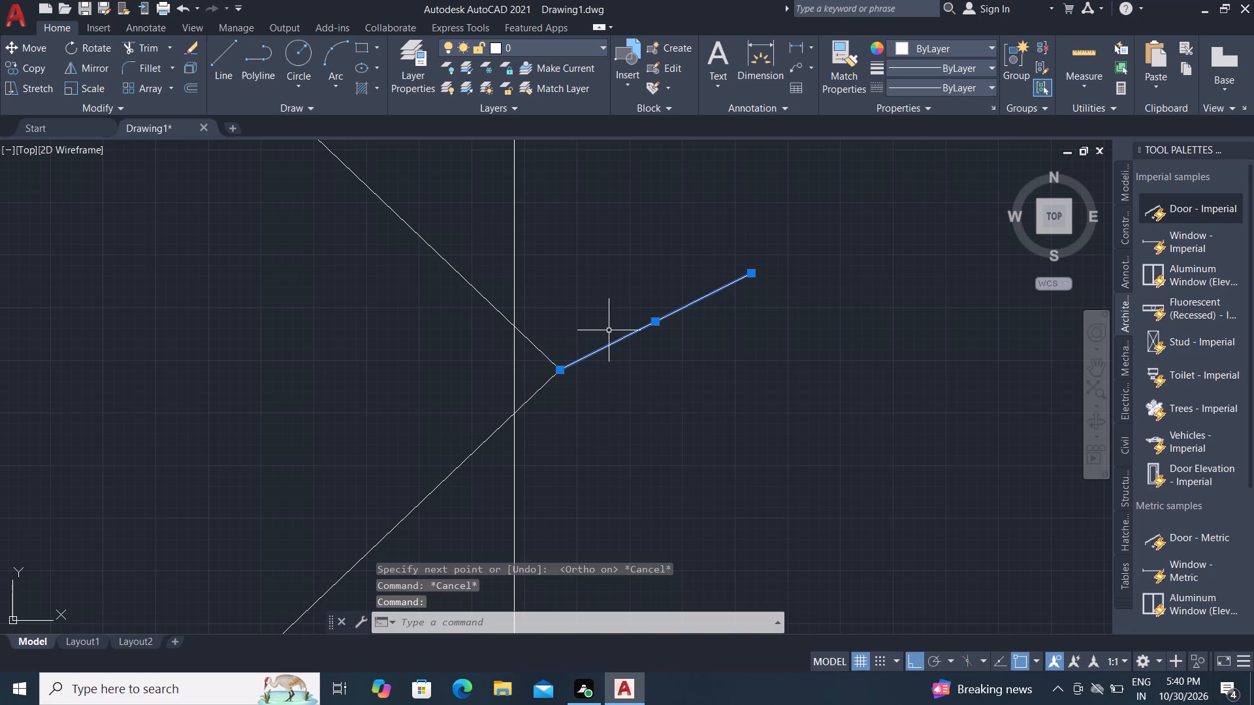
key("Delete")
Draw a short horizontal line from the middle V's overshooting tip across the vertical centre line towards the wall.
key("l")
key("space")
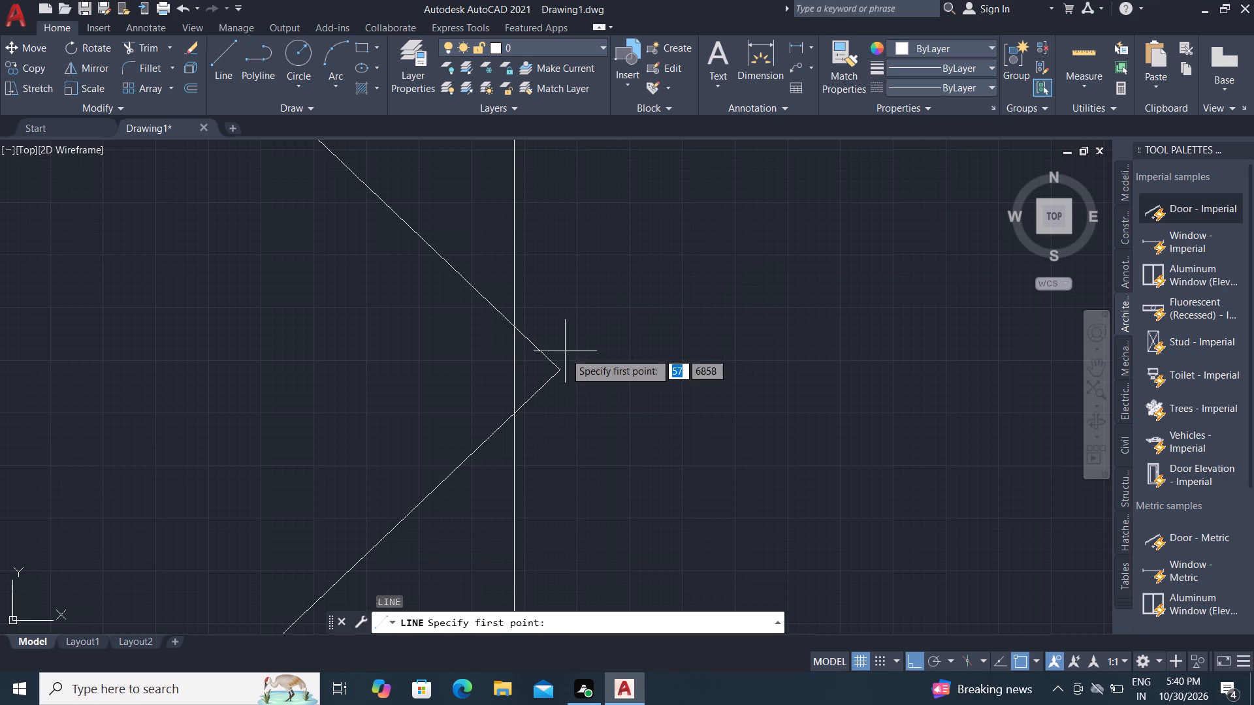
left_click(561, 369)
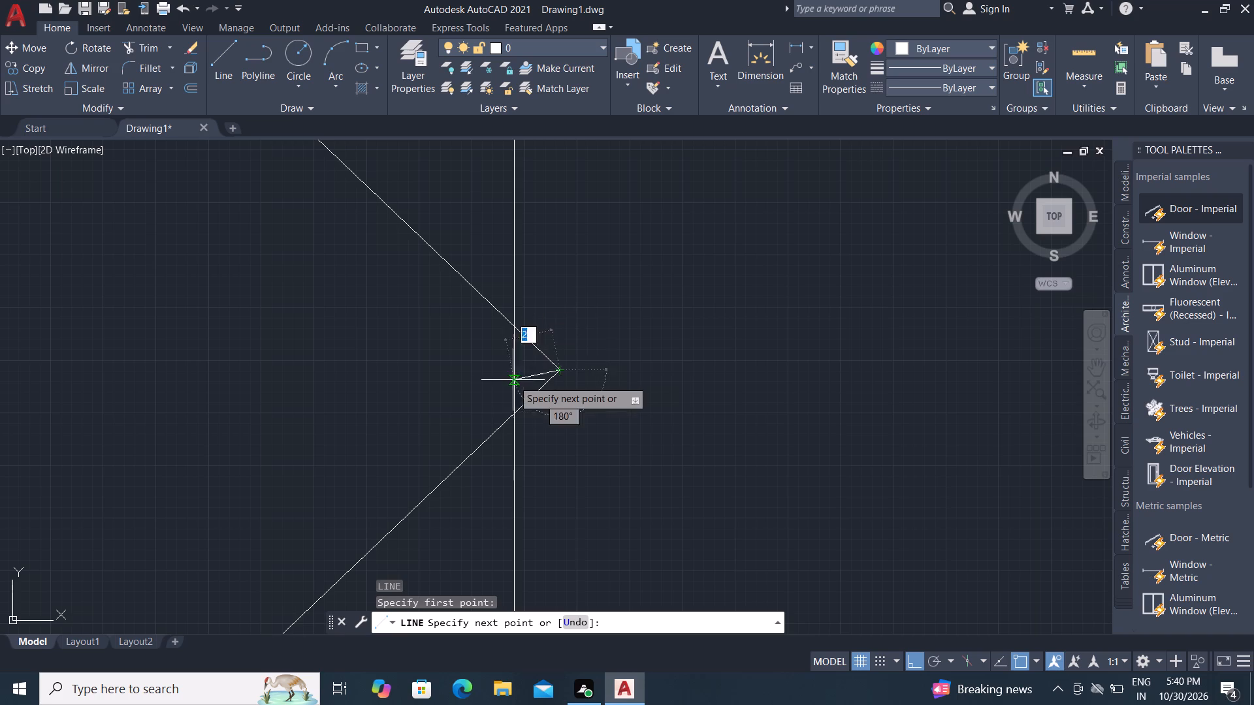
left_click(487, 376)
key("Escape")
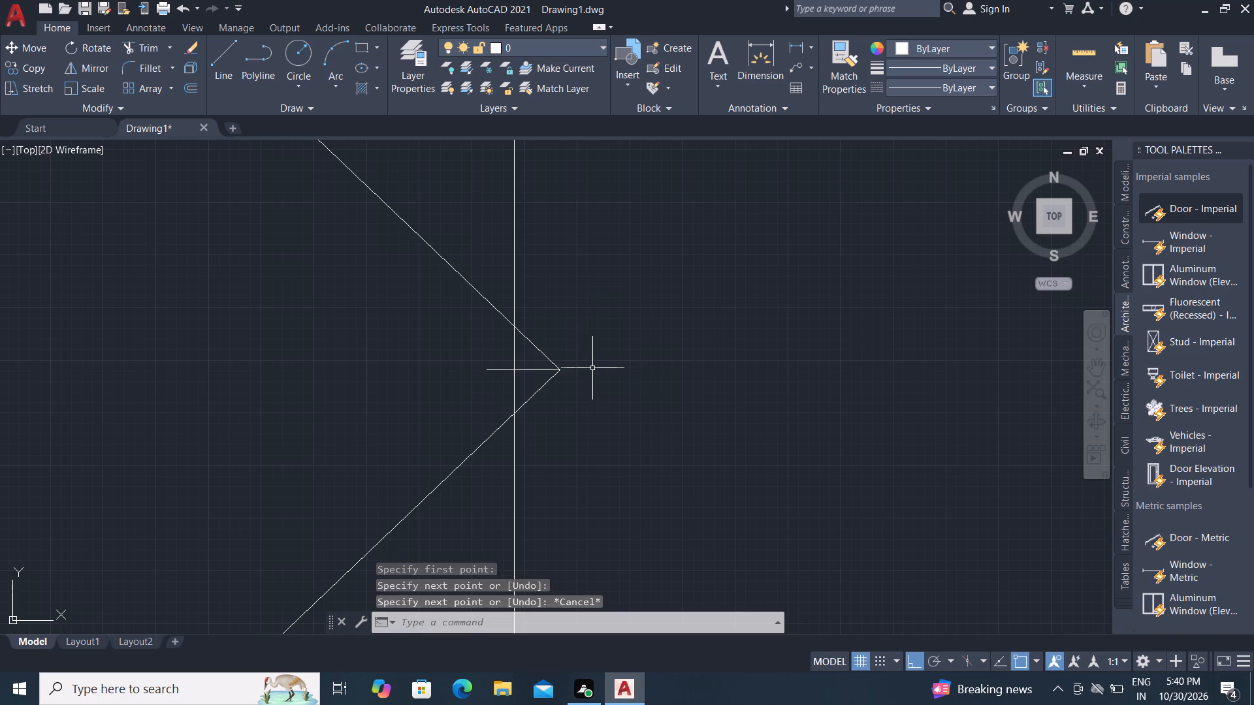
Trim away both legs of the middle V, including the tip ends that overshoot the vertical centre line.
type("TR")
key("space")
left_click(542, 350)
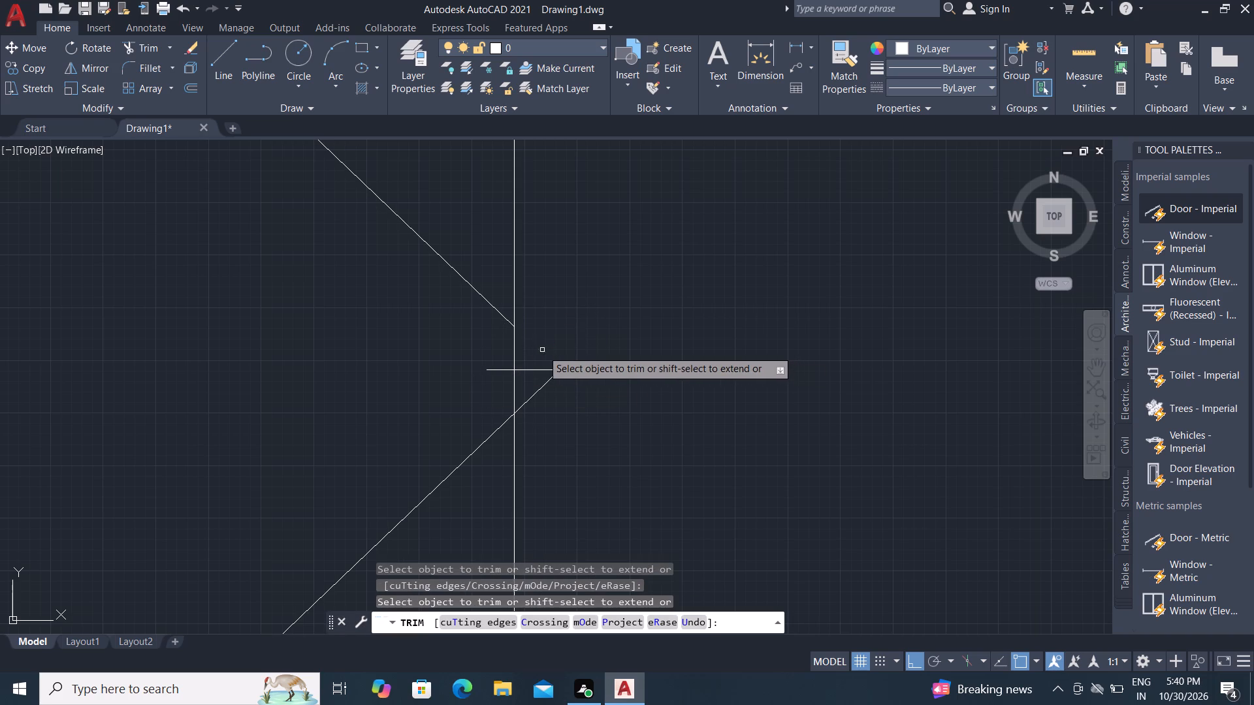
left_click(538, 386)
scroll(539, 368, "down", 2)
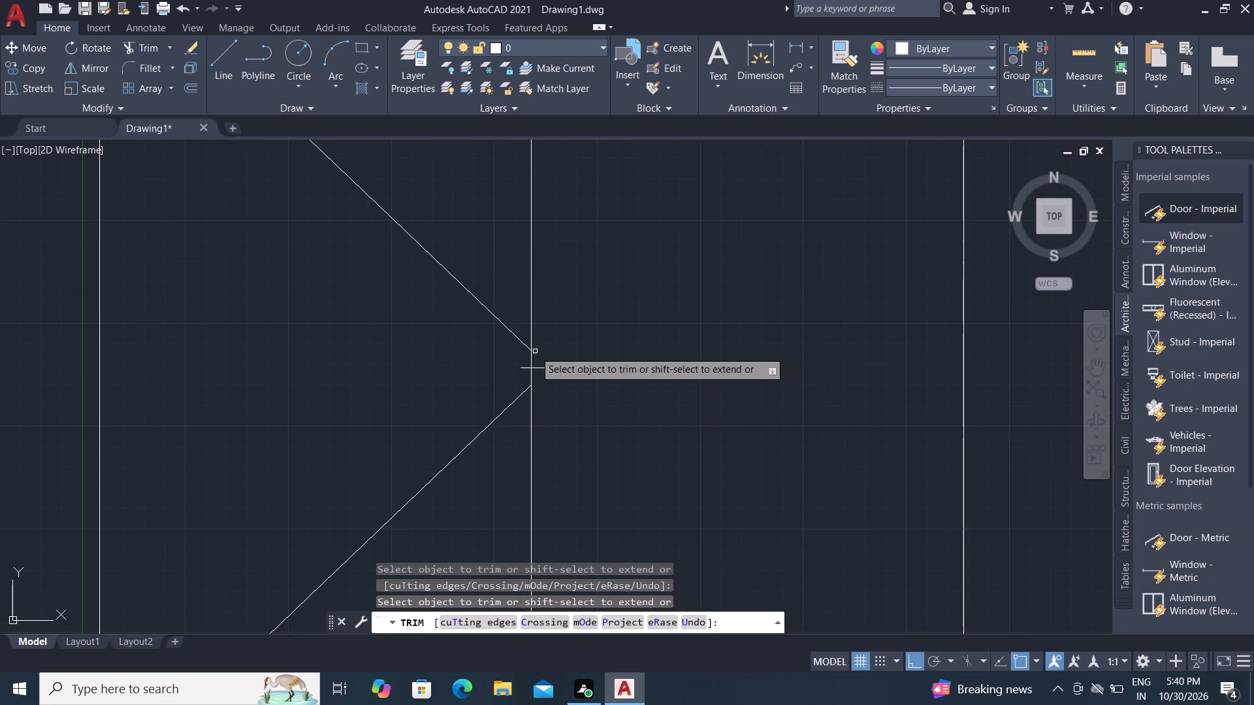
scroll(525, 347, "down", 2)
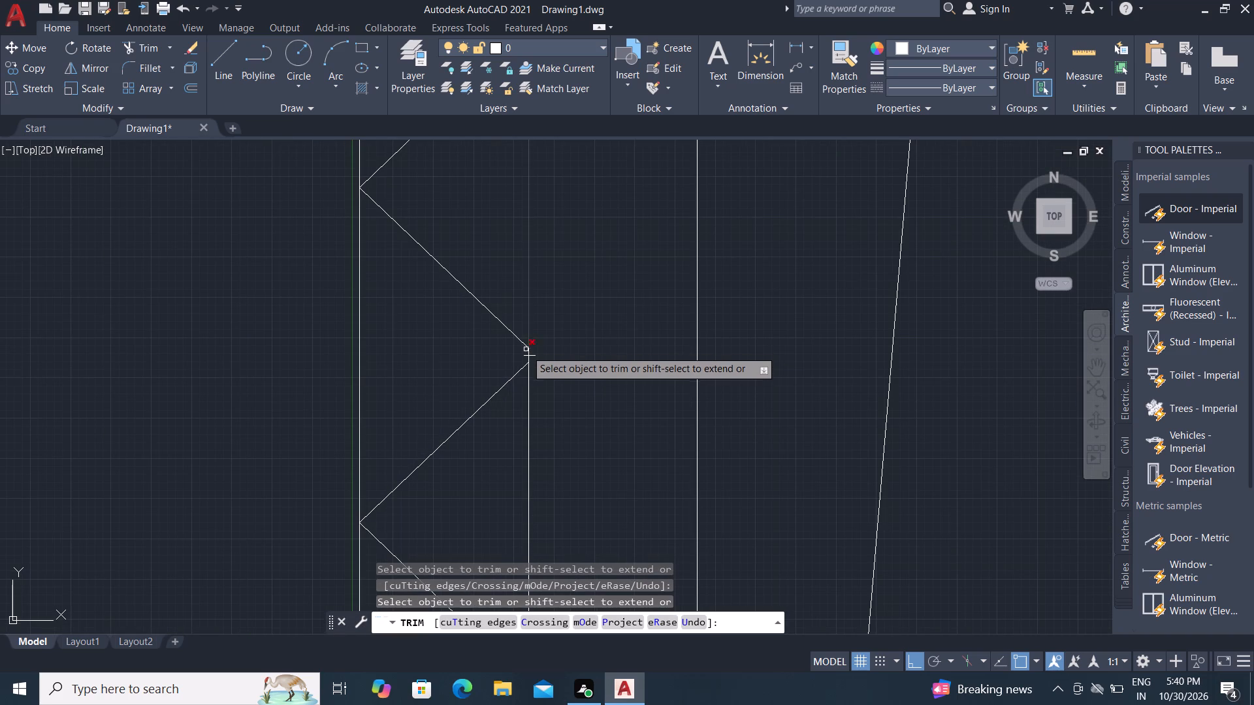
left_click(518, 369)
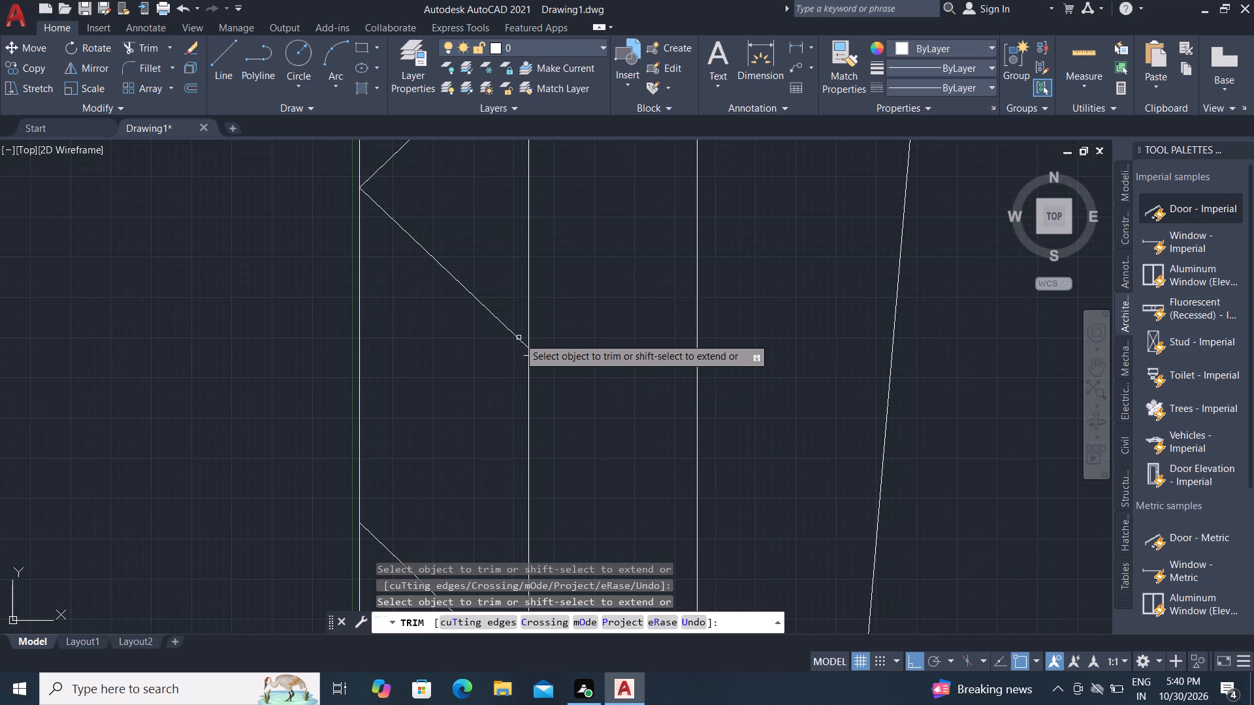
left_click(519, 337)
key("Escape")
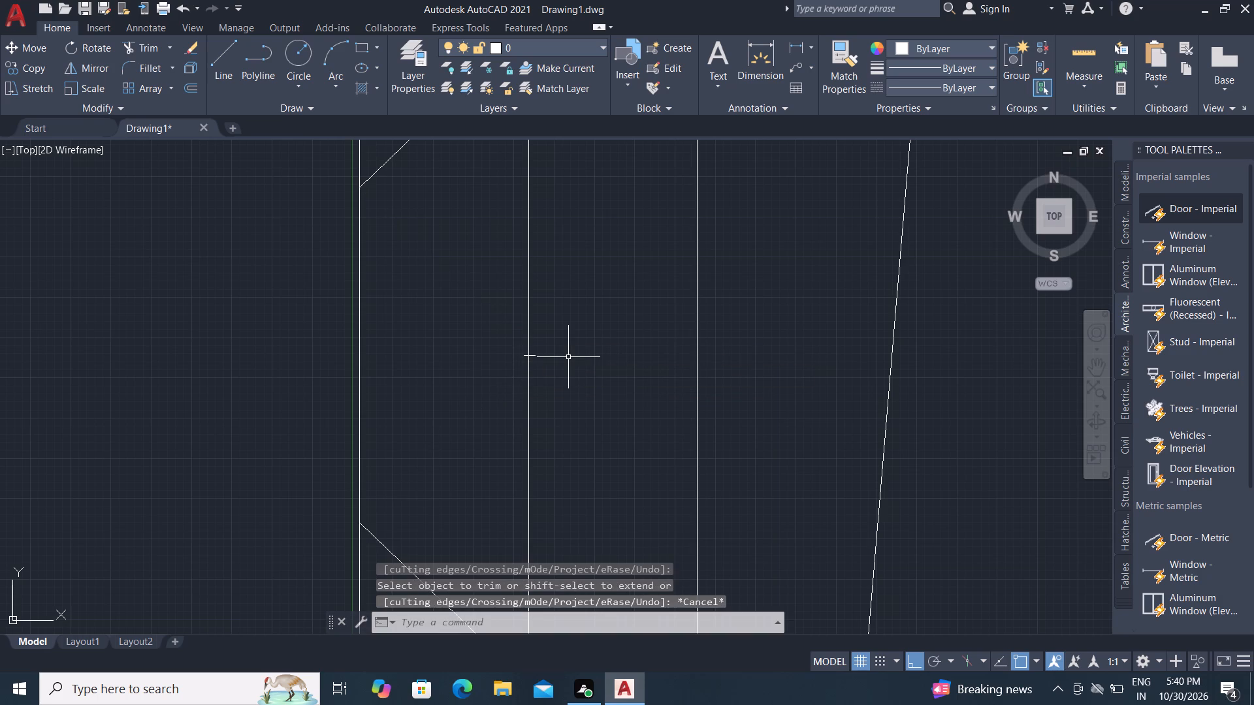
Draw a line about 74 mm long from the short horizontal line's crossing with the centre line down to the lowest V's wall vertex.
type("L")
key("space")
scroll(532, 353, "up", 3)
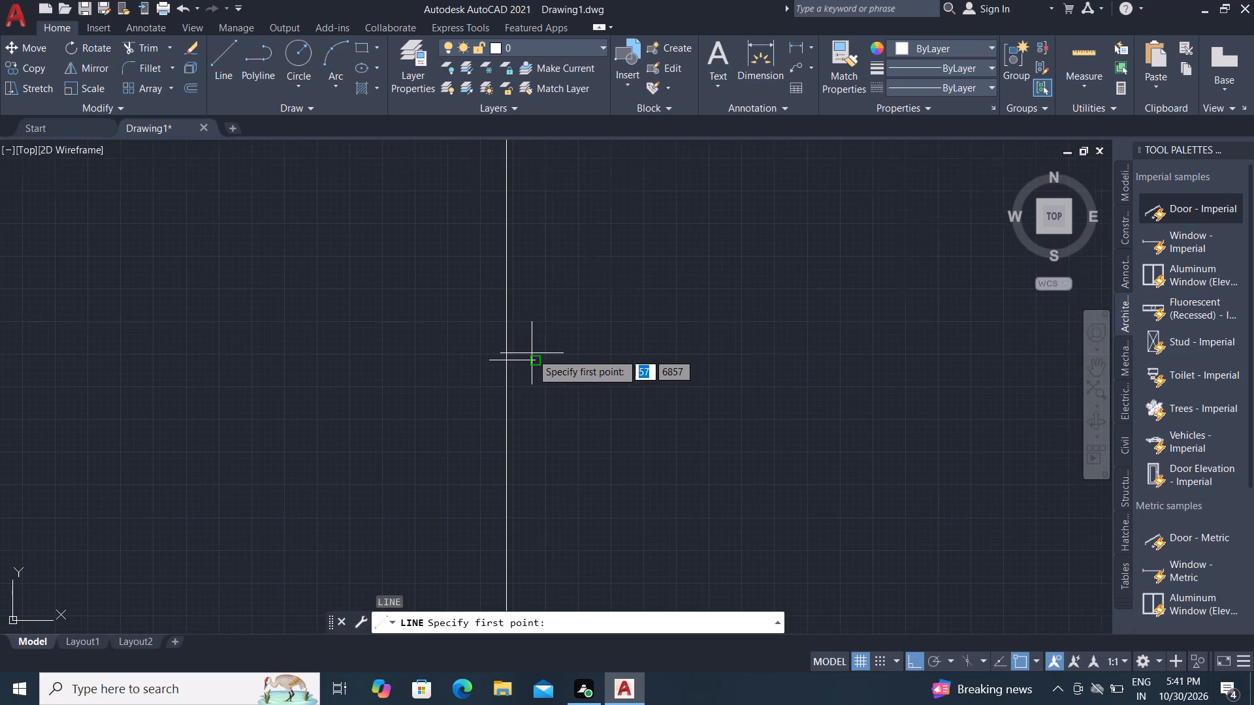
left_click(502, 362)
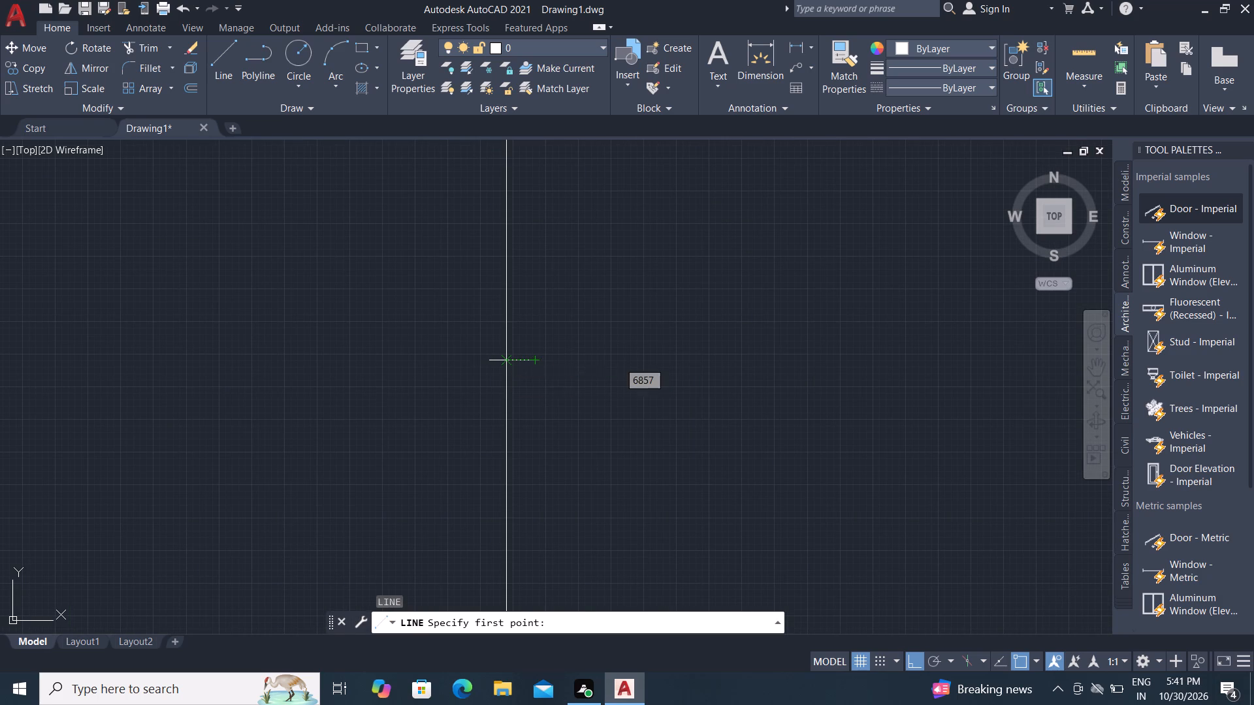
scroll(515, 268, "down", 3)
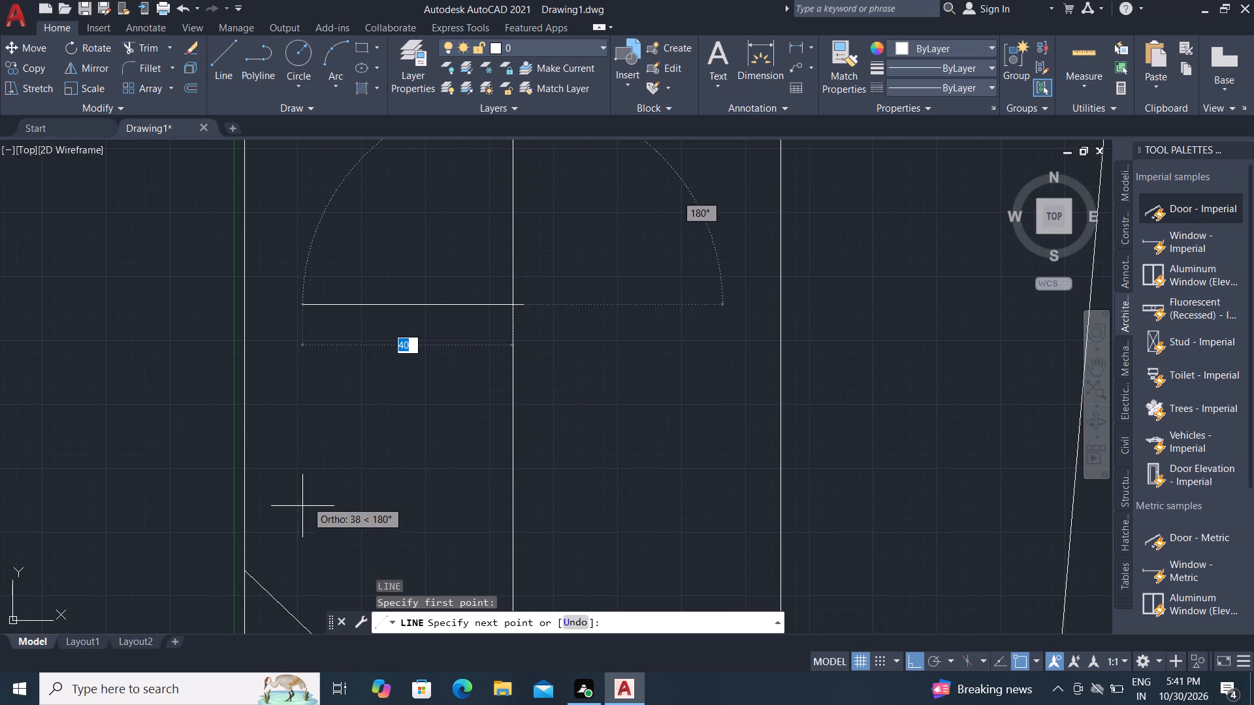
key("F8")
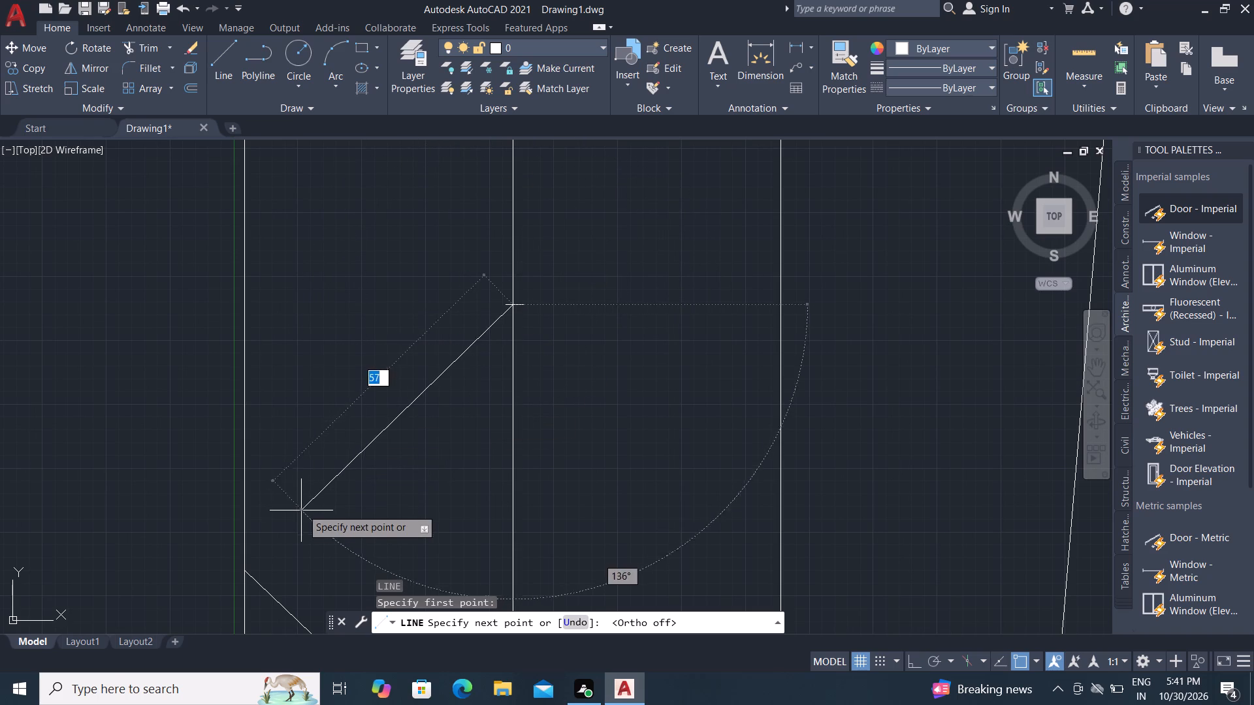
left_click(248, 570)
key("grave")
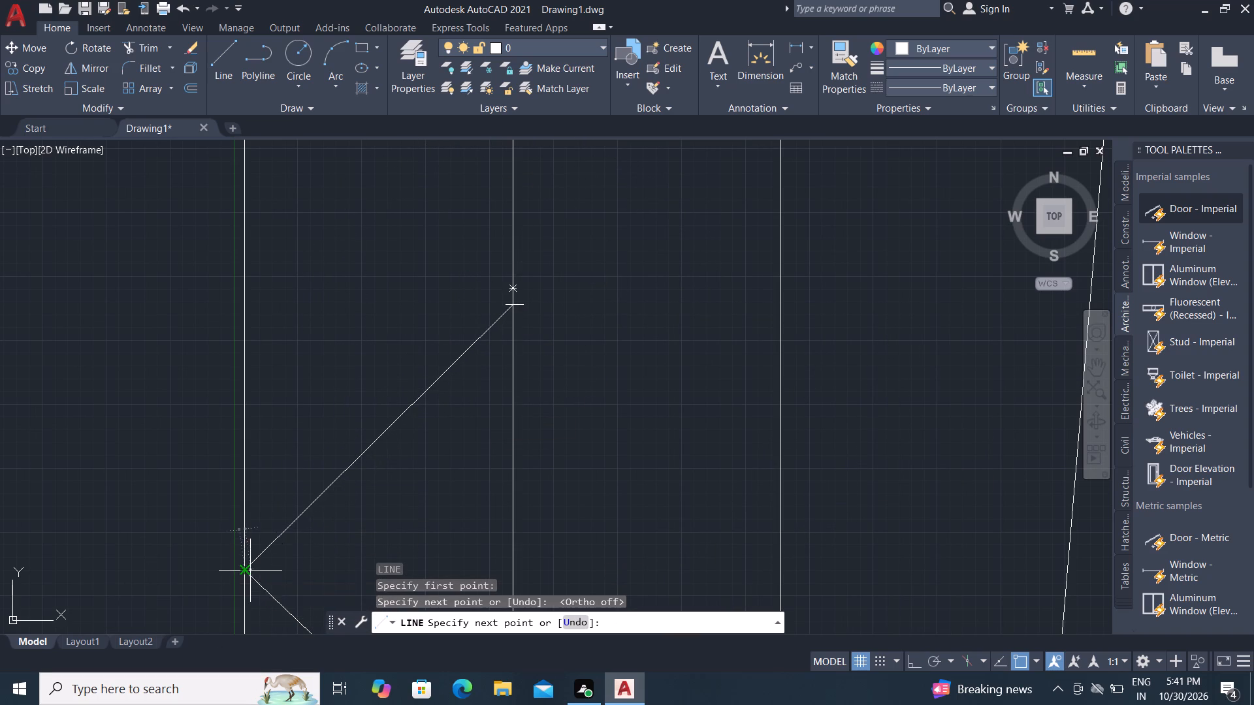
scroll(353, 415, "down", 1)
key("Escape")
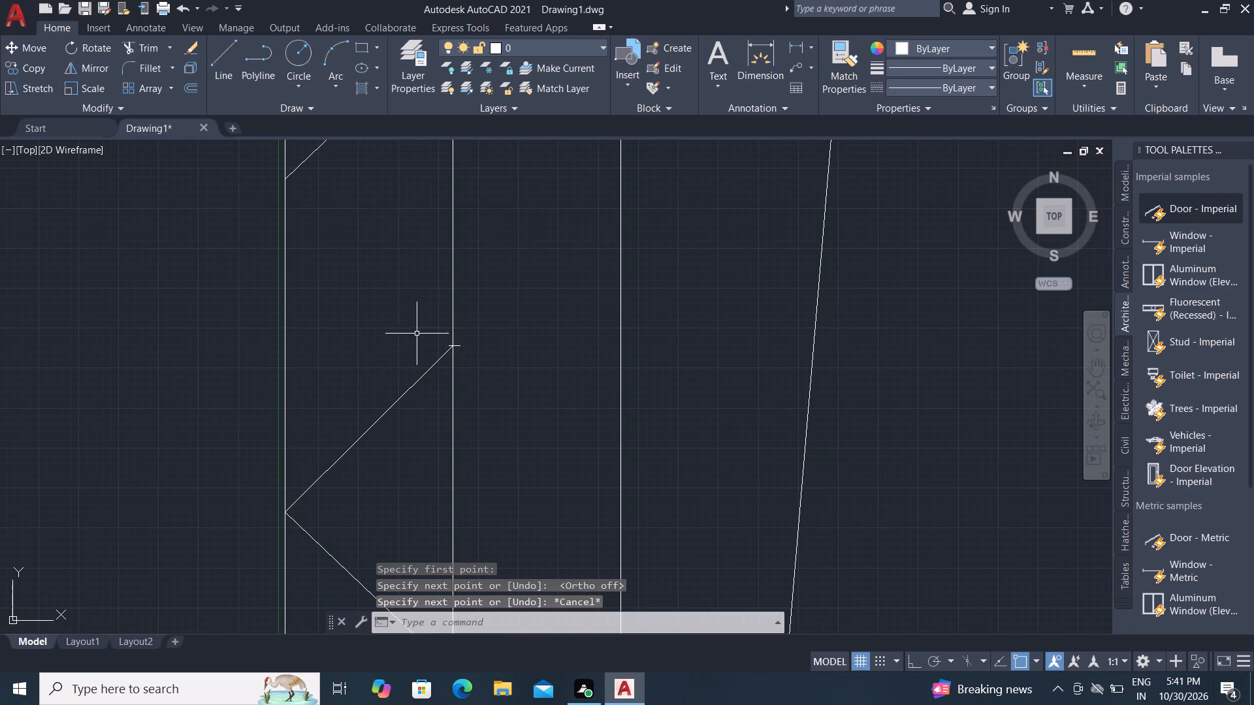
Draw a line about 74 mm long from the same centre-line crossing up to the top V's lower leg, ending just short of the wall.
type("L")
key("space")
scroll(443, 335, "up", 3)
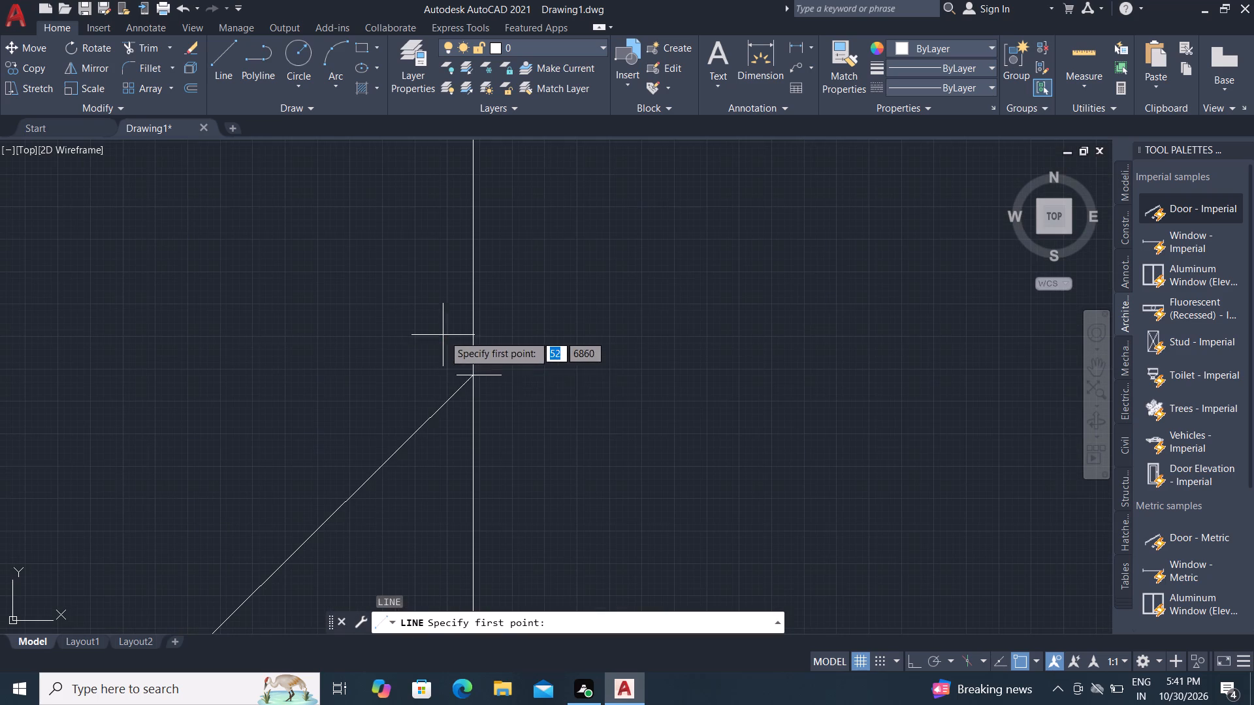
left_click(475, 375)
scroll(303, 302, "down", 5)
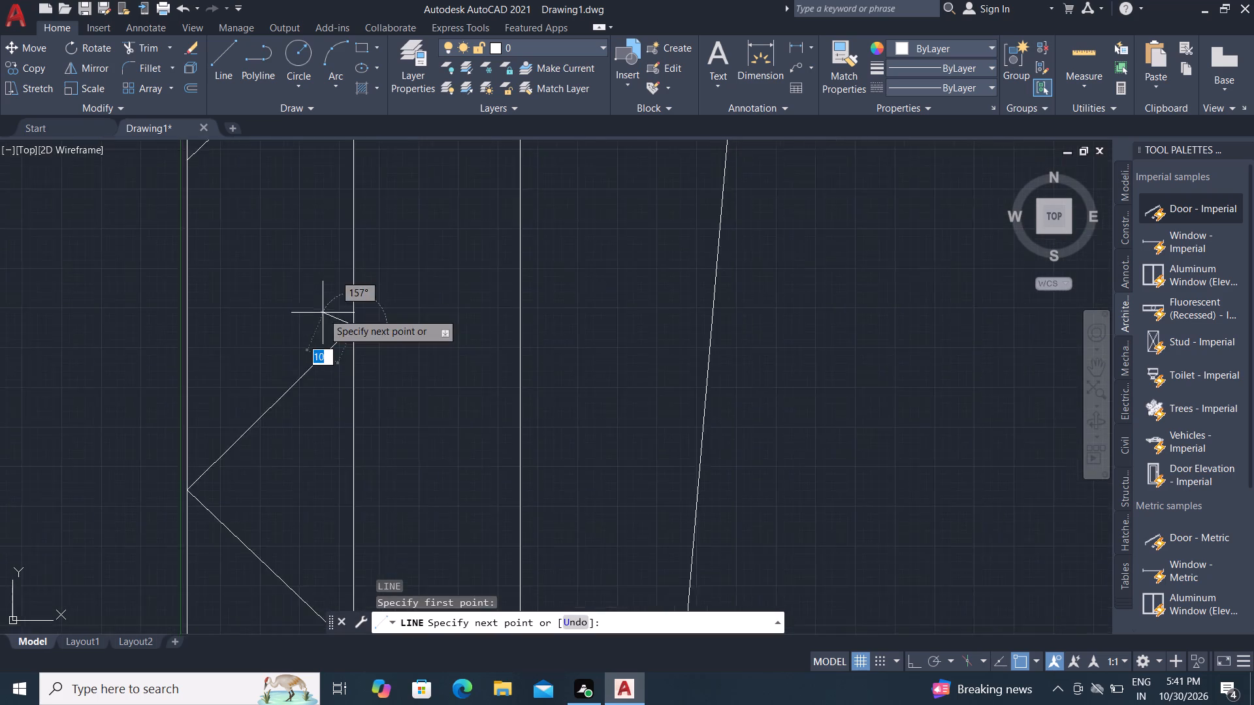
scroll(323, 313, "down", 1)
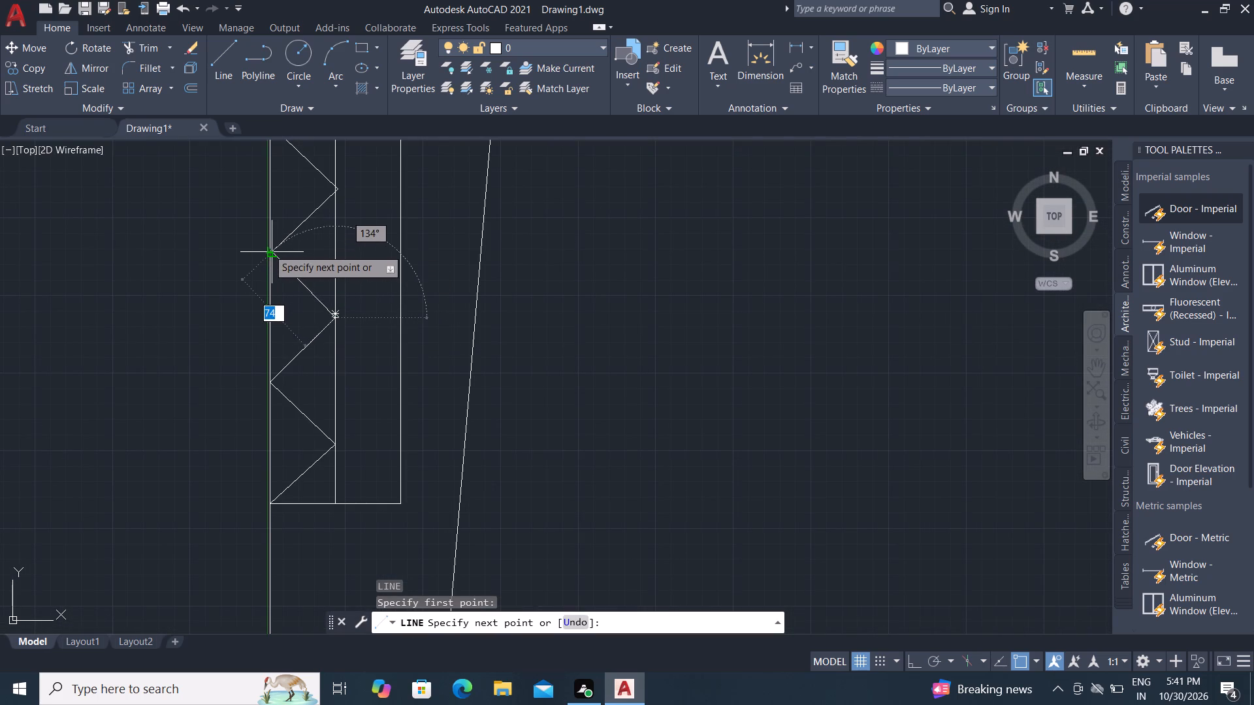
left_click(268, 249)
scroll(273, 241, "up", 7)
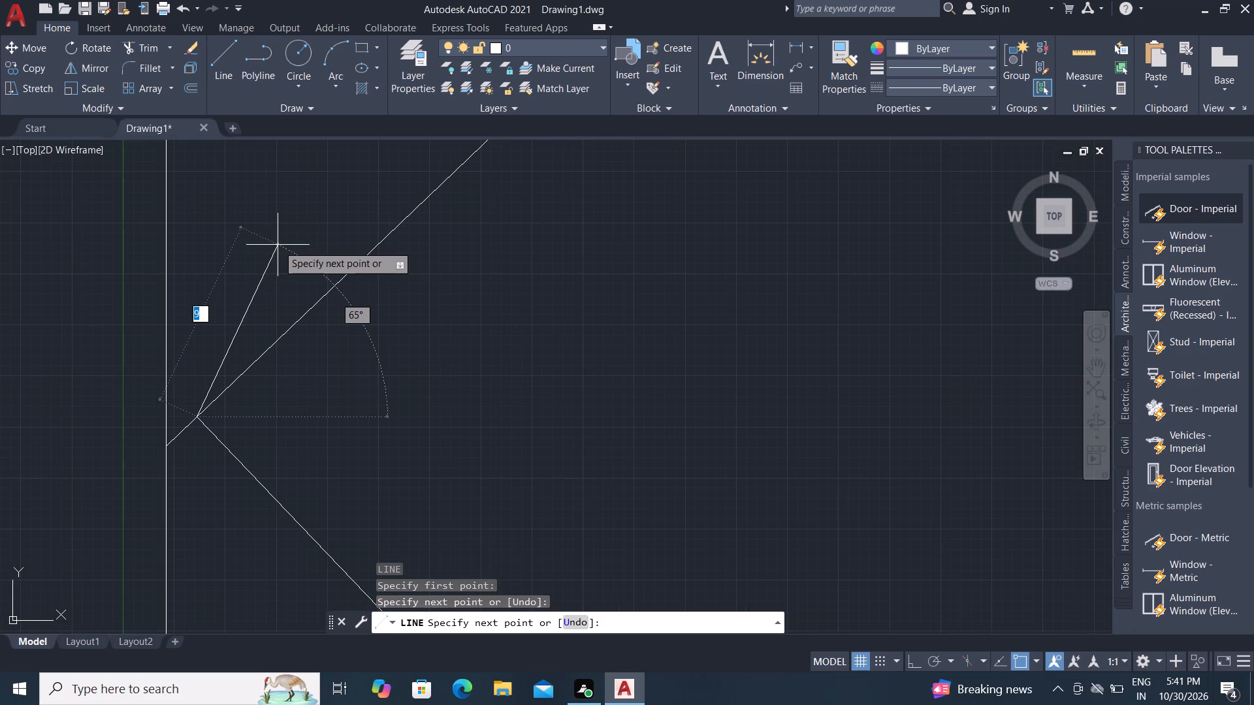
key("Escape")
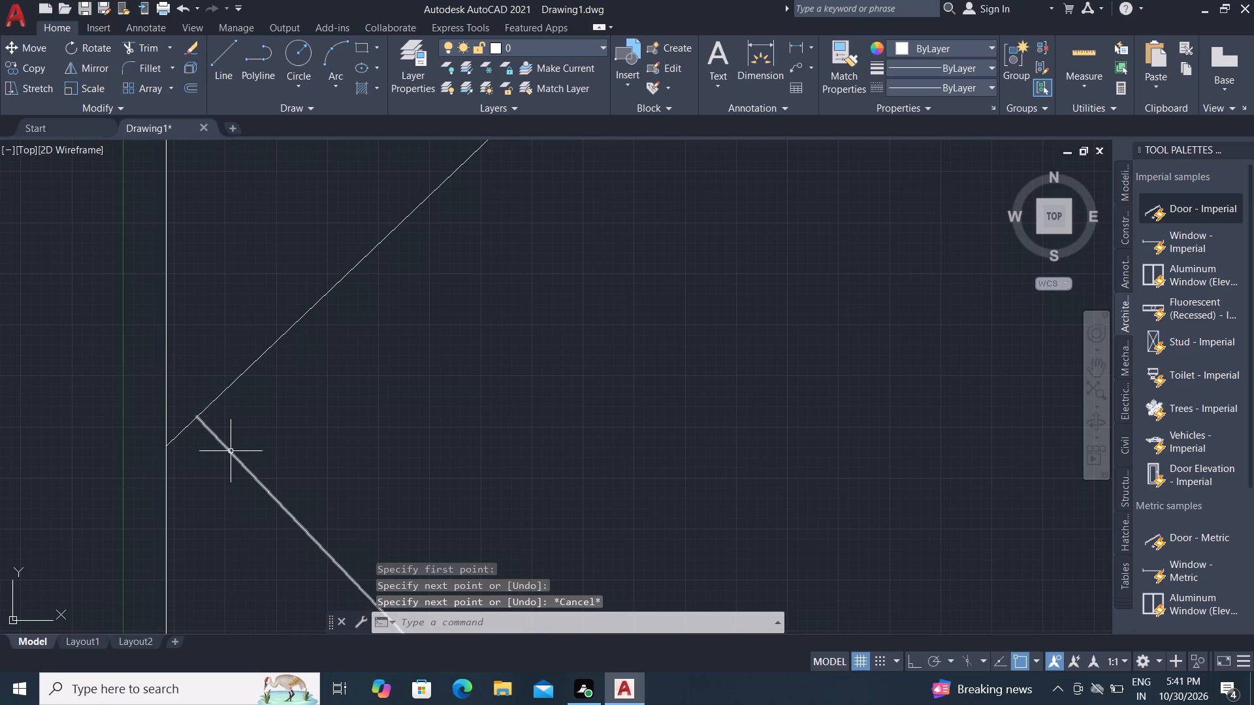
Erase the diagonal that runs up from the centre-line crossing and stops just short of the wall.
left_click(231, 451)
key("Delete")
Draw a line about 74 mm long from the middle crossing on the centre line up to the top V's lower wall vertex.
scroll(340, 315, "down", 3)
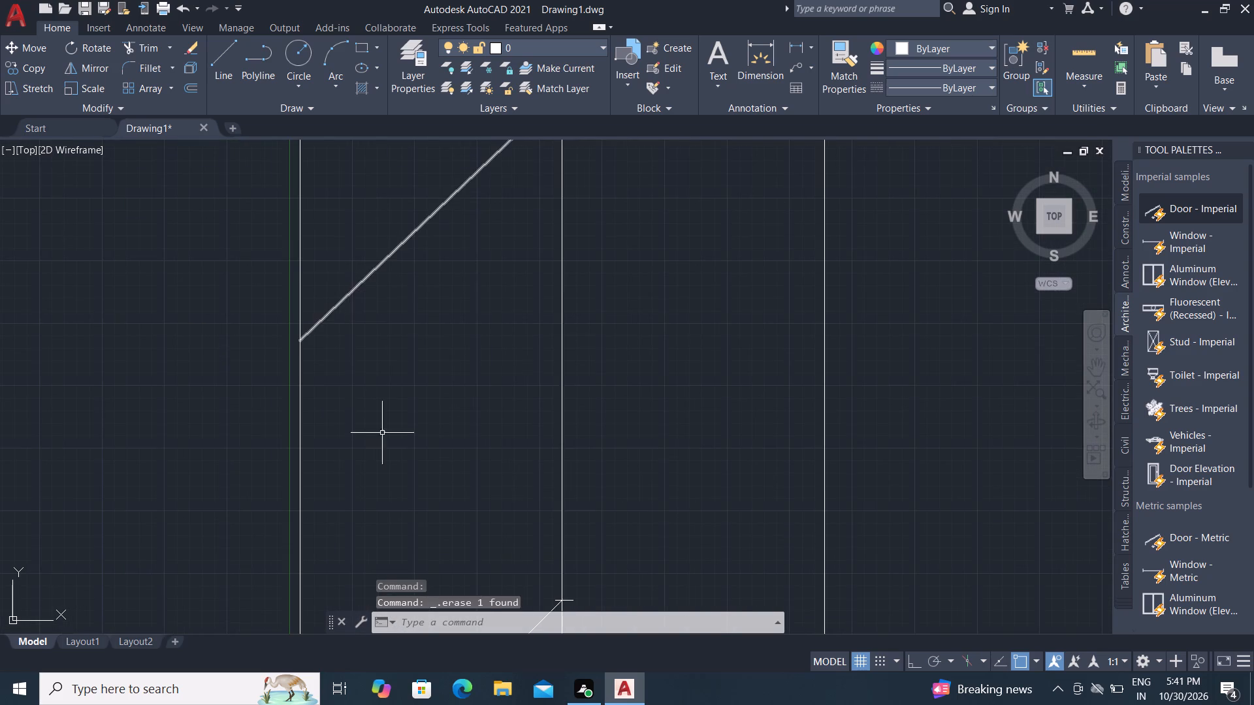
scroll(547, 450, "down", 1)
type("L")
key("space")
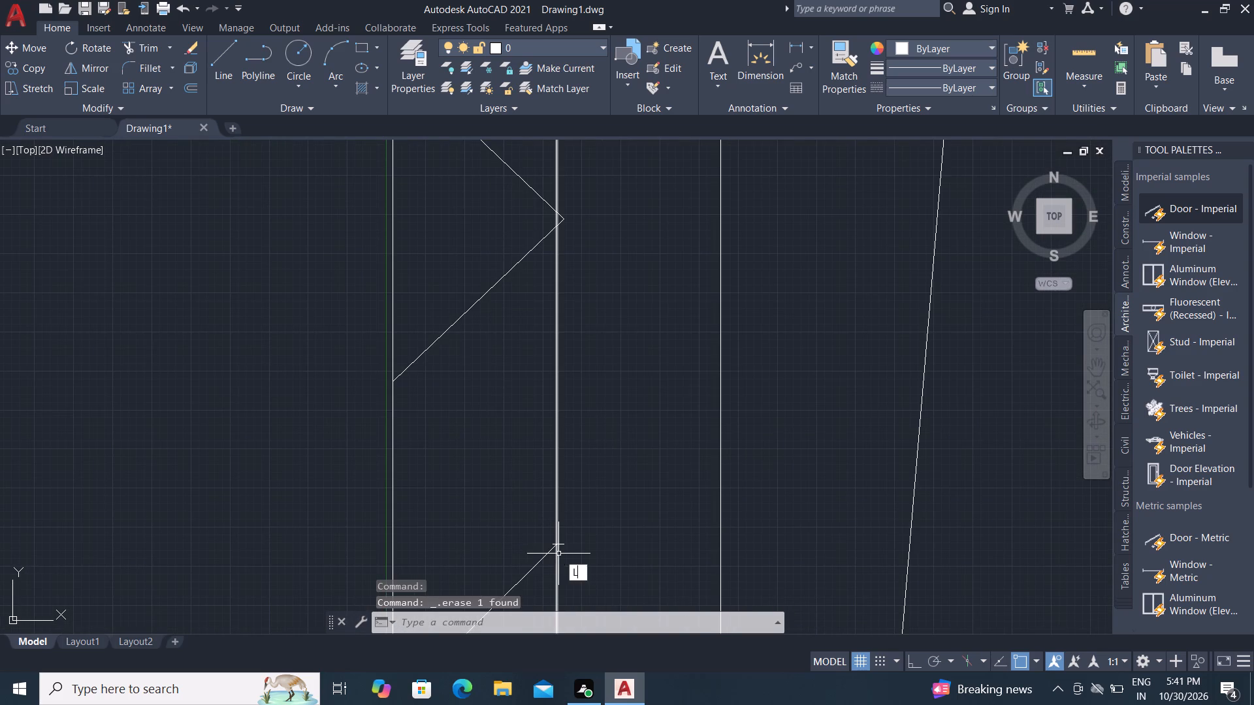
scroll(558, 554, "up", 2)
left_click(555, 534)
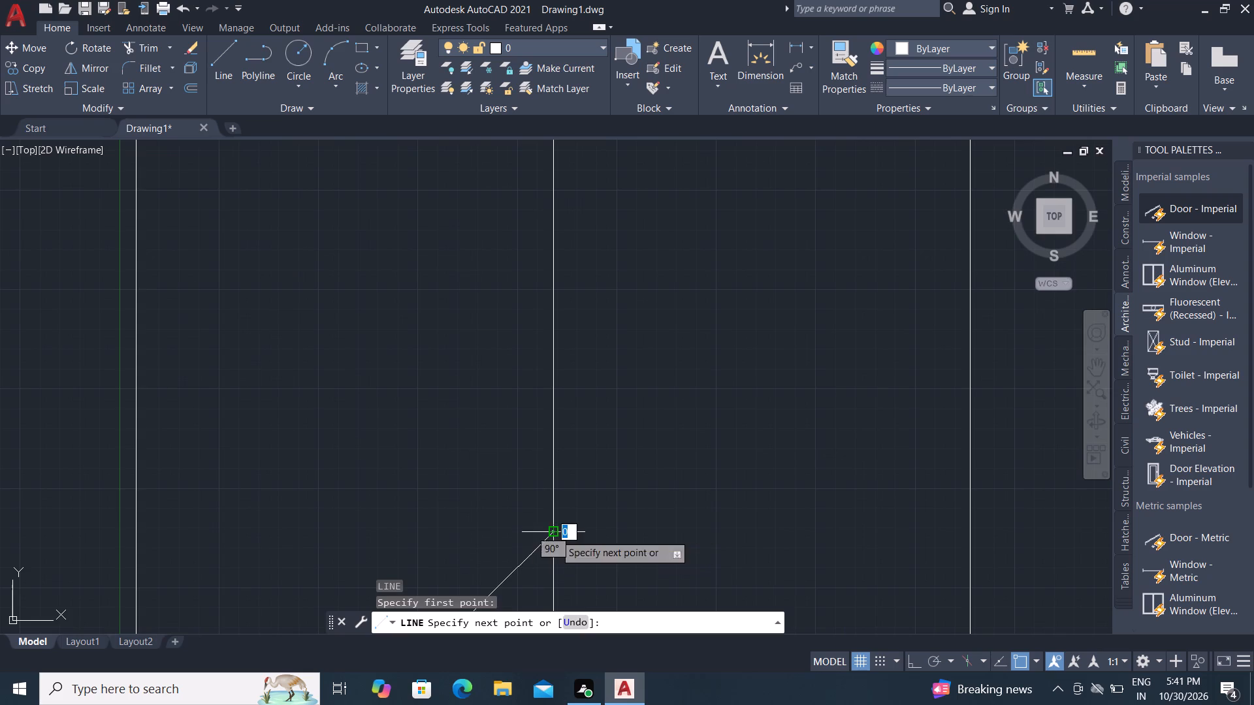
scroll(462, 404, "down", 2)
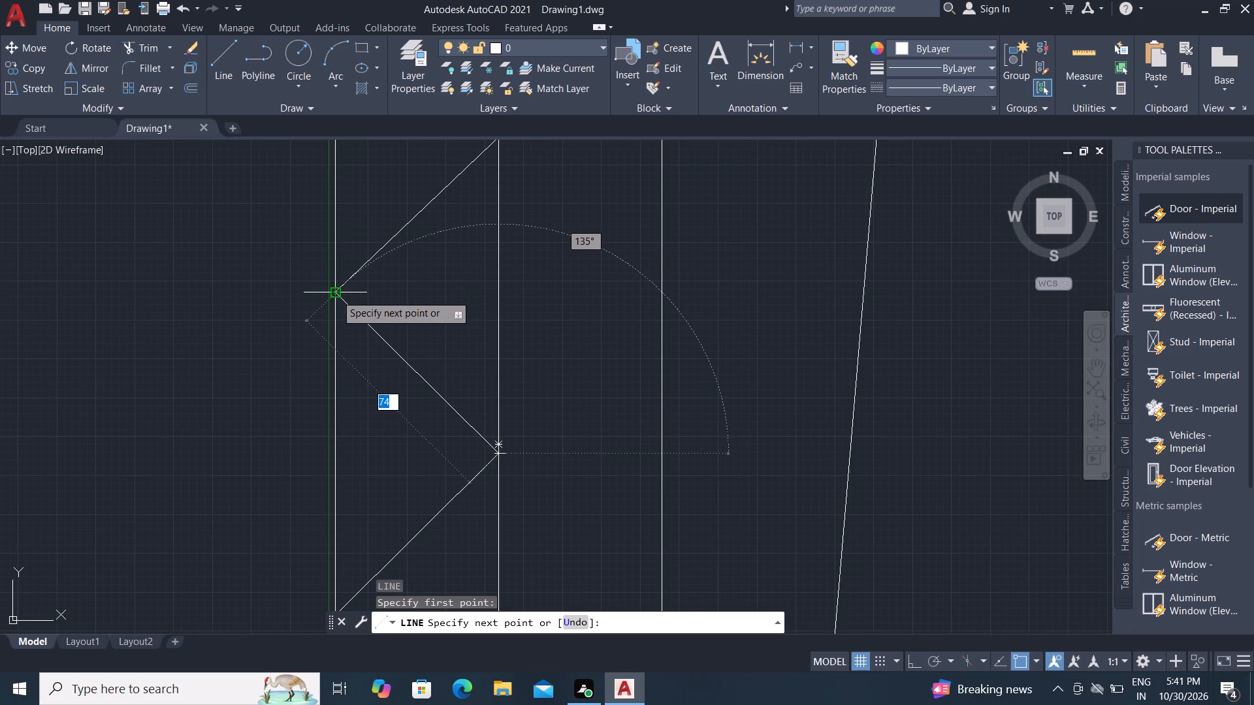
scroll(336, 292, "up", 6)
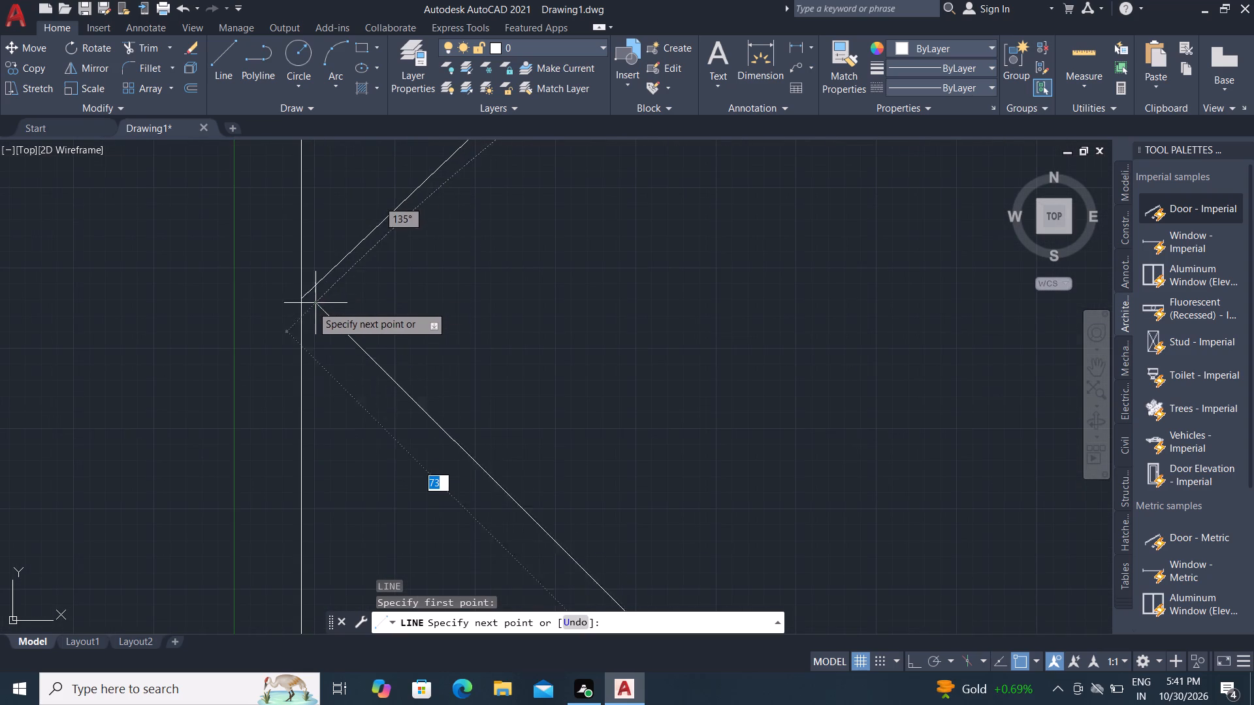
left_click(304, 300)
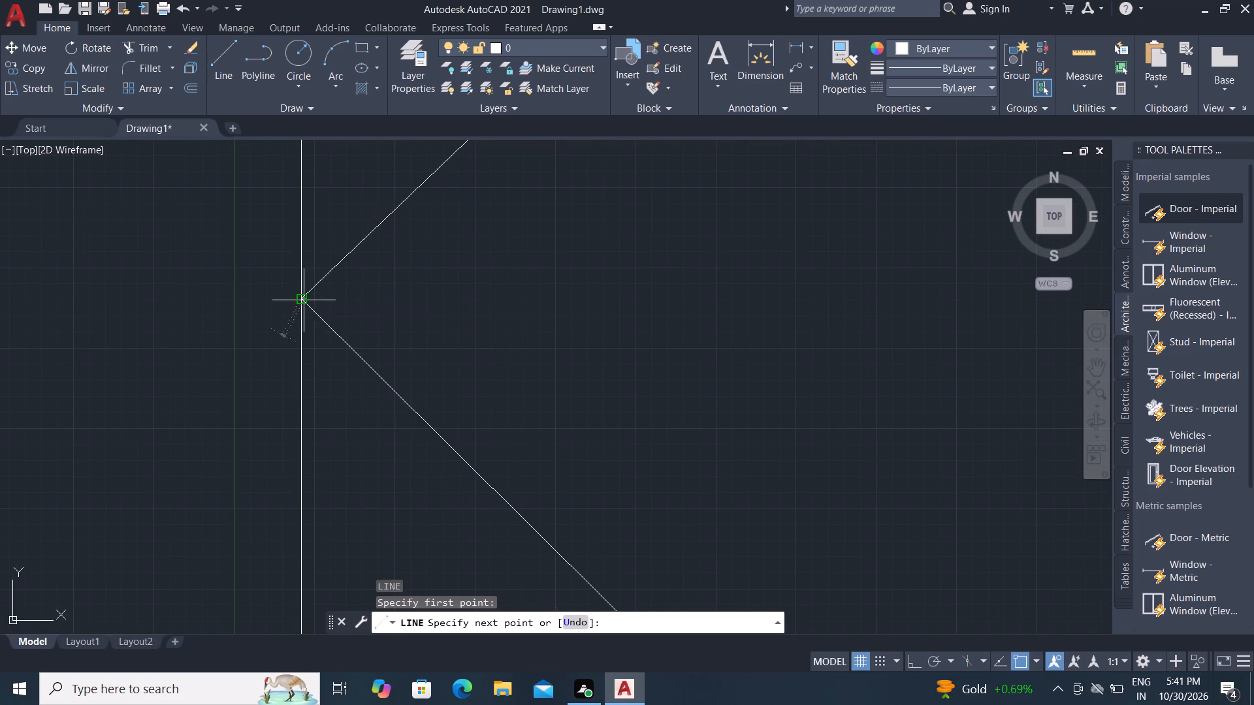
key("Escape")
scroll(372, 295, "down", 3)
scroll(435, 363, "down", 4)
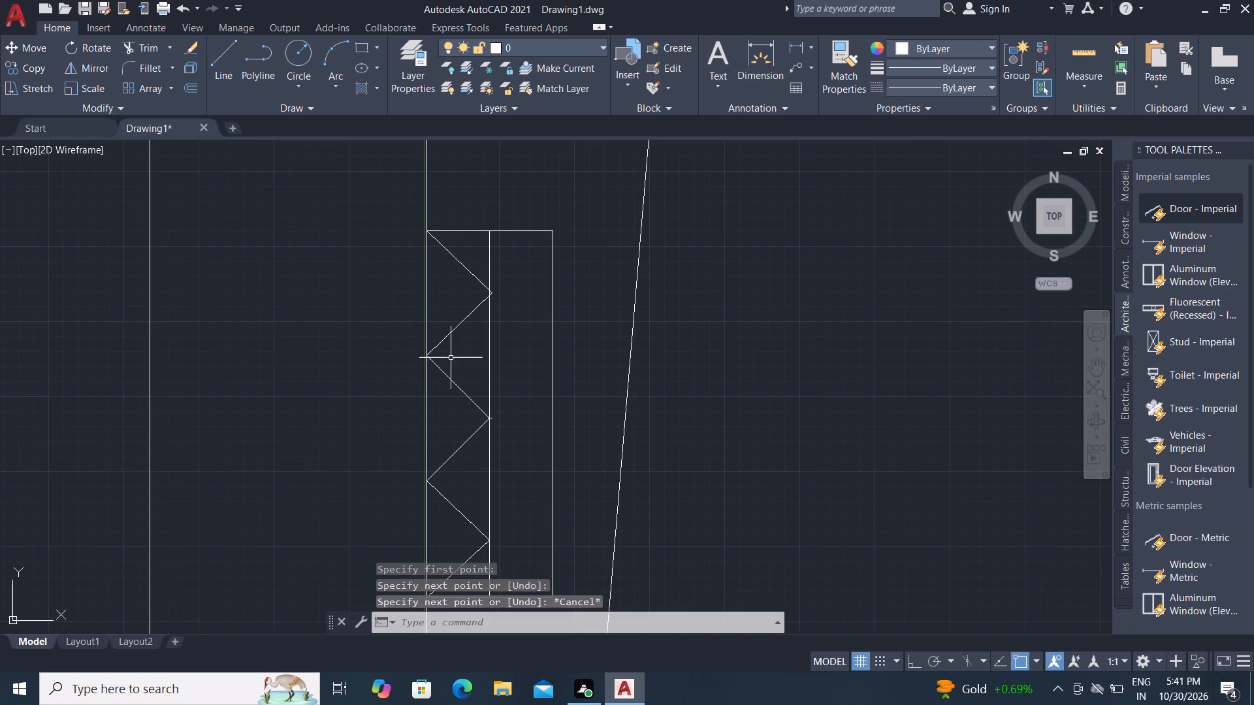
Draw a short horizontal line about 12 mm long from the top V's overshooting tip across the vertical centre line, with Ortho on.
scroll(480, 280, "up", 7)
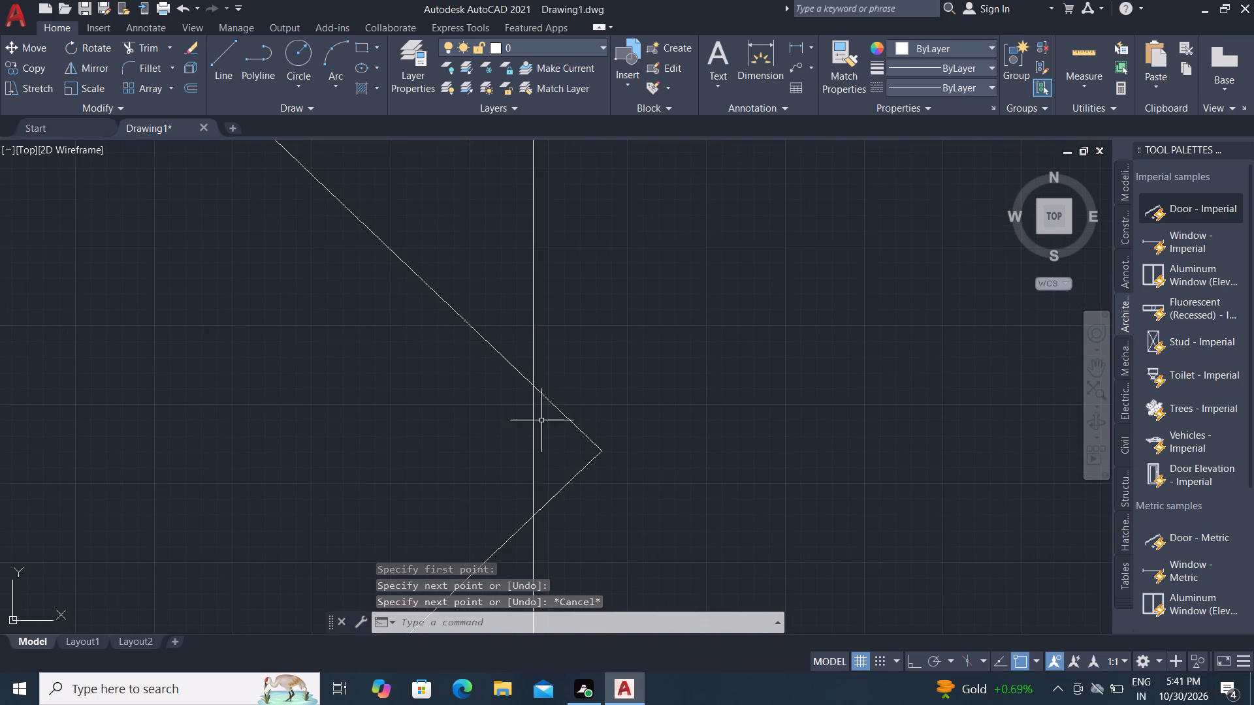
left_click(554, 404)
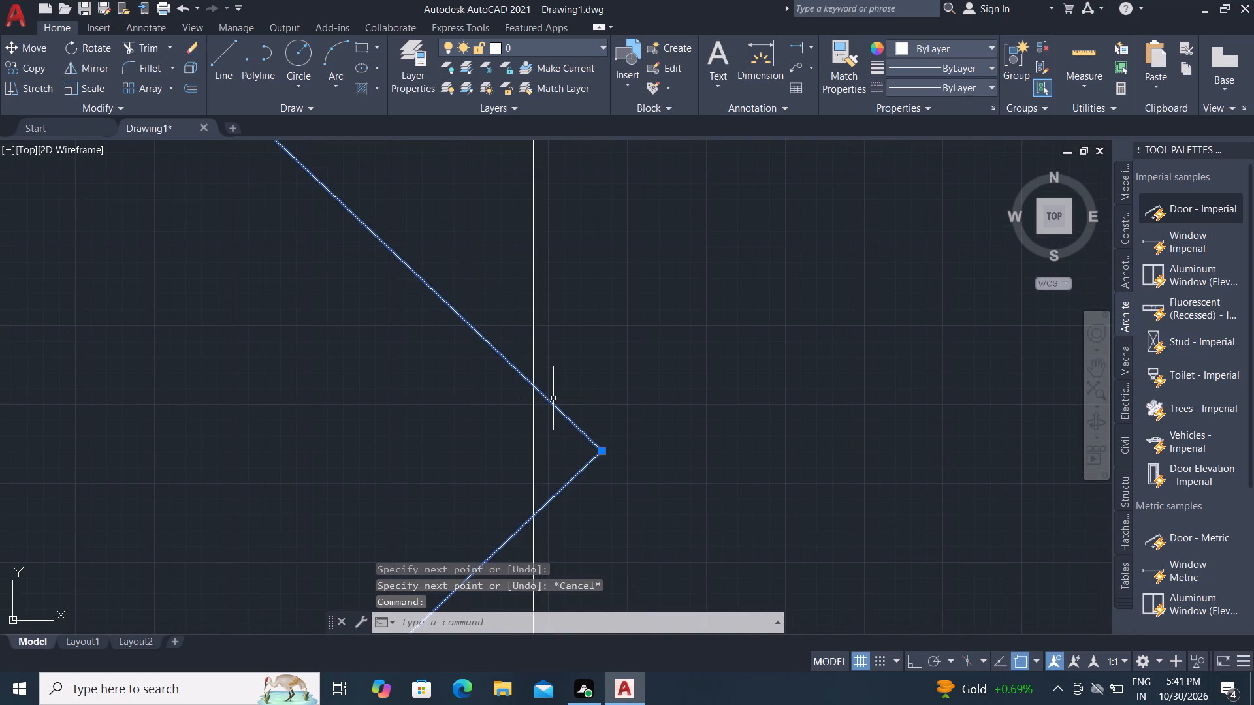
scroll(558, 392, "down", 4)
key("Escape")
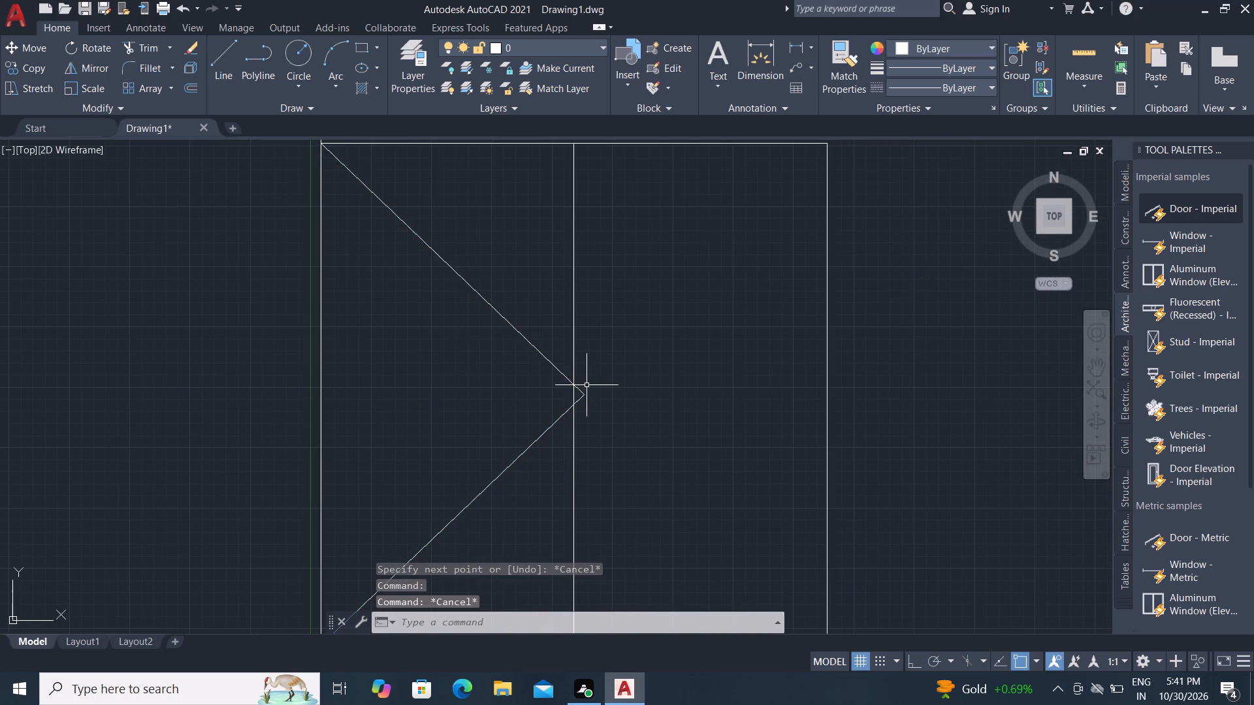
type("L")
key("space")
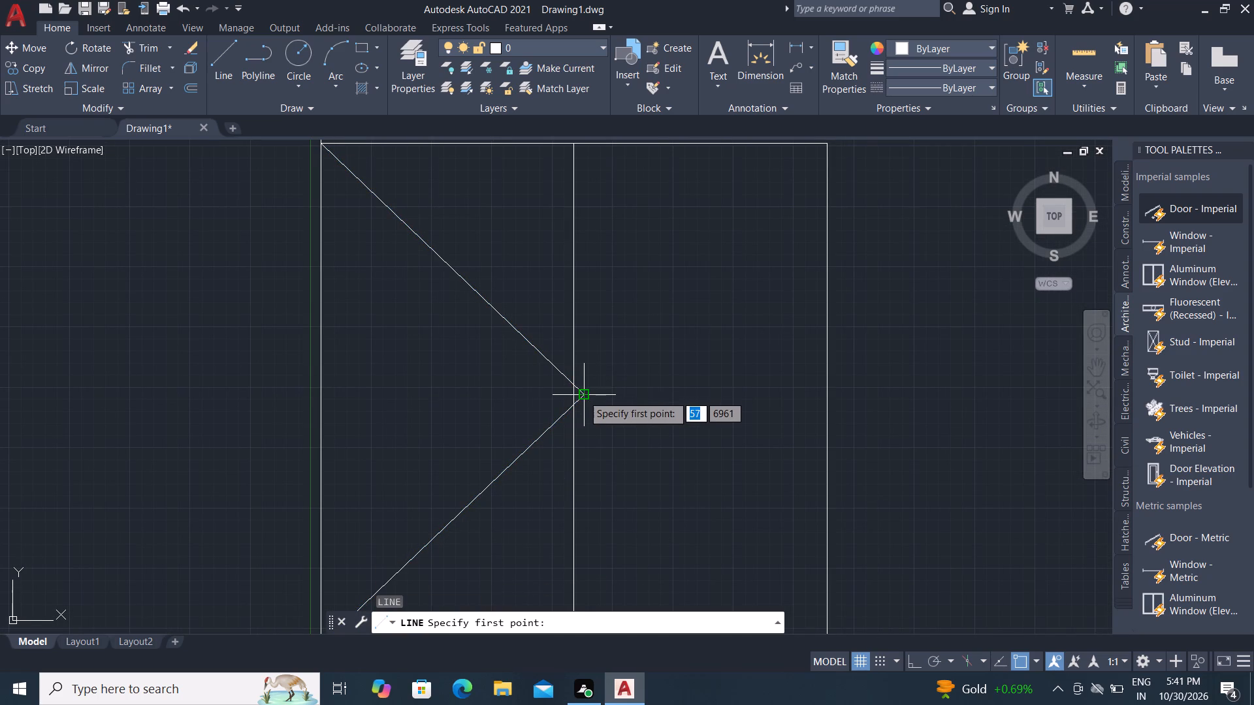
left_click(583, 395)
key("F8")
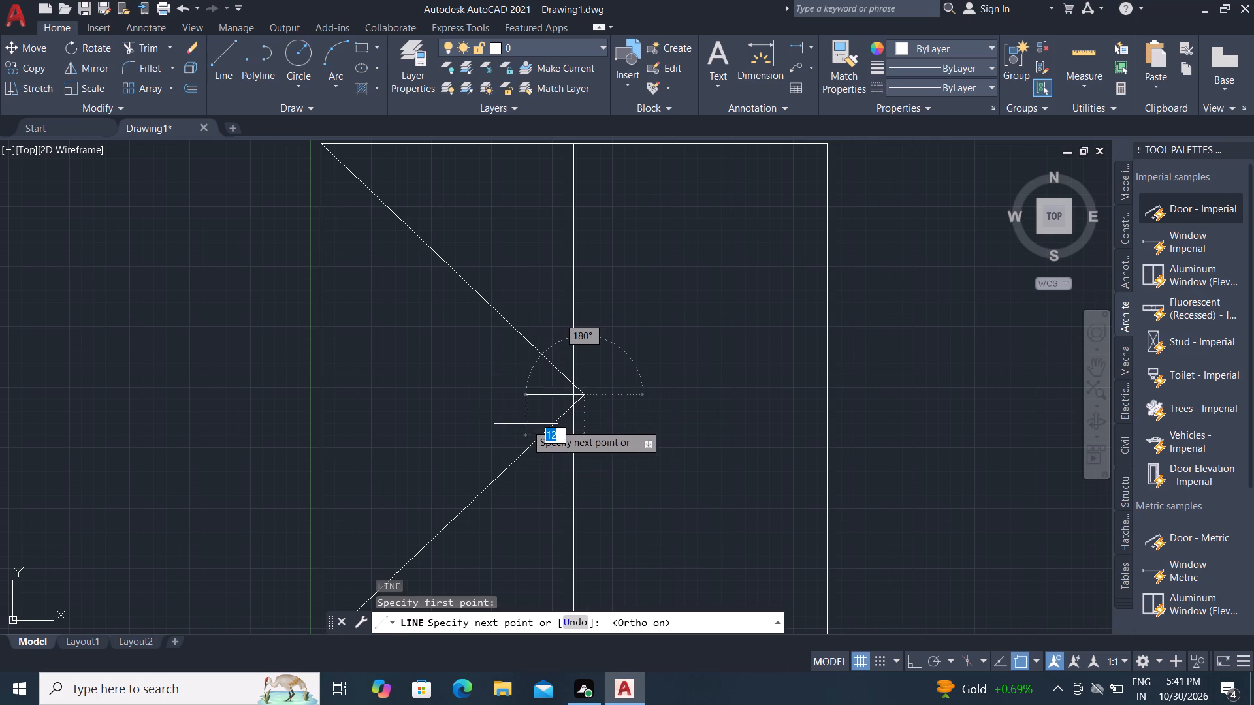
left_click(521, 401)
key("Escape")
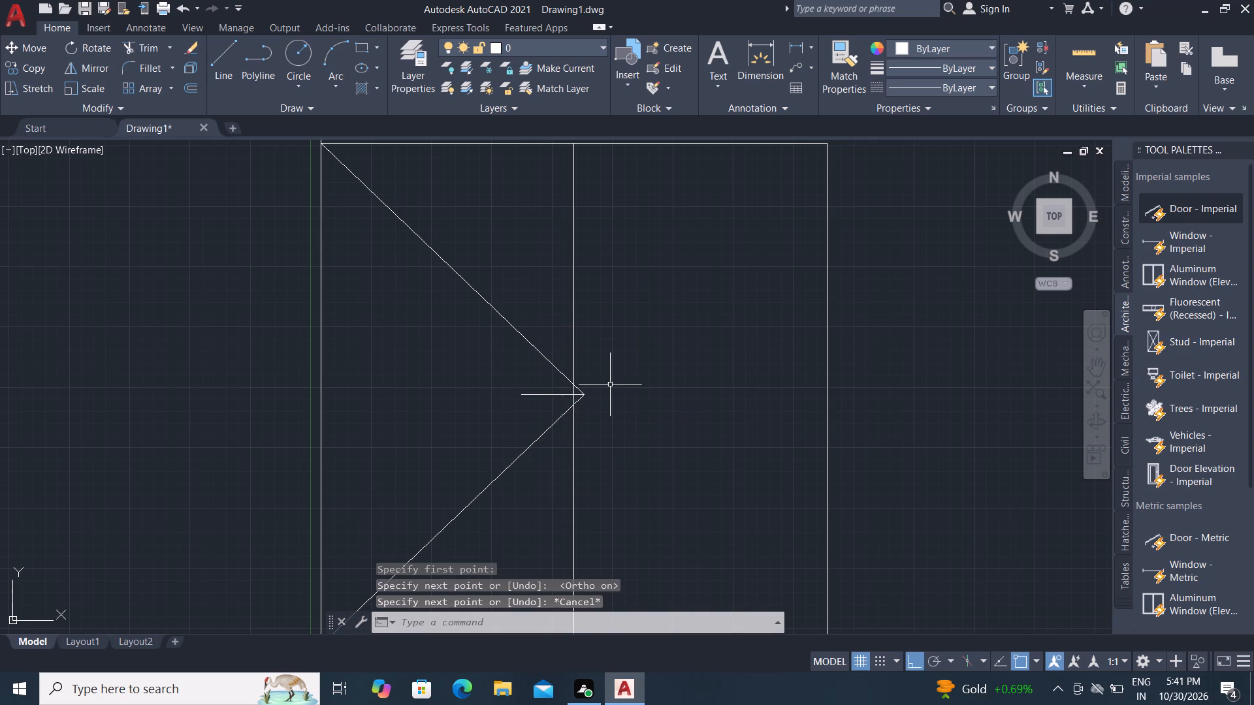
Trim away both legs of the top V, including the tip ends that overshoot the vertical centre line.
type("TR")
key("space")
scroll(588, 378, "up", 2)
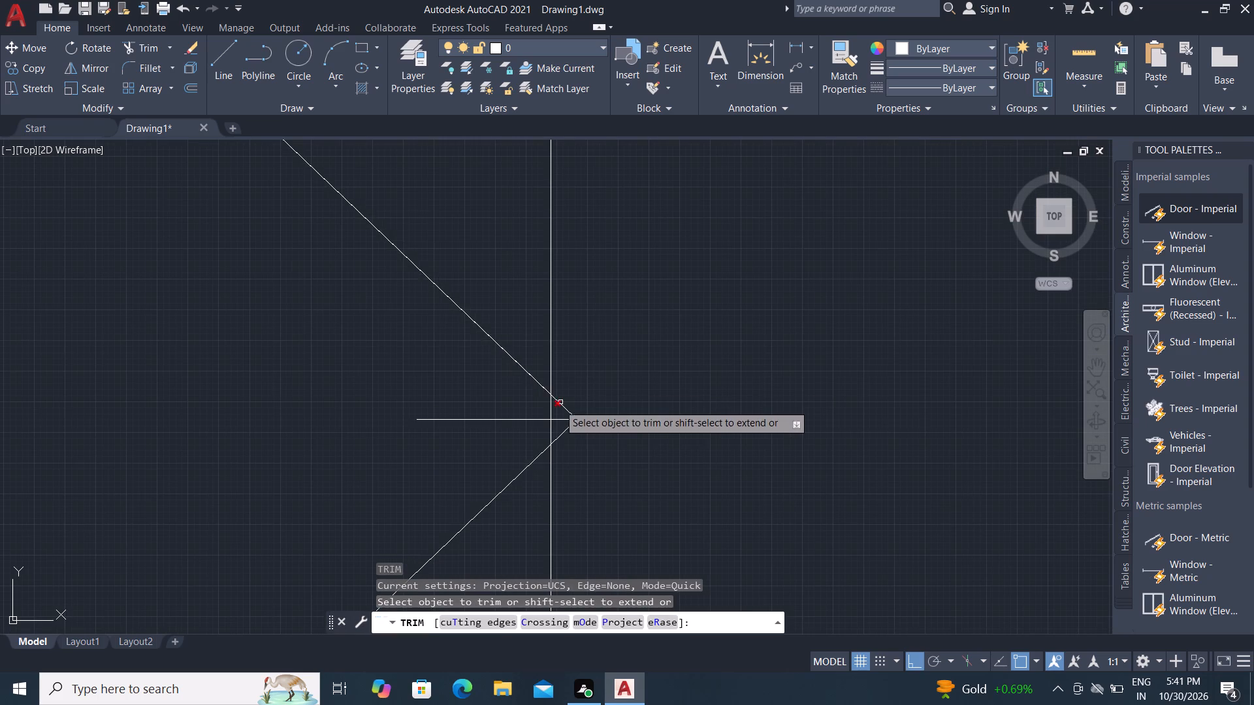
left_click(561, 409)
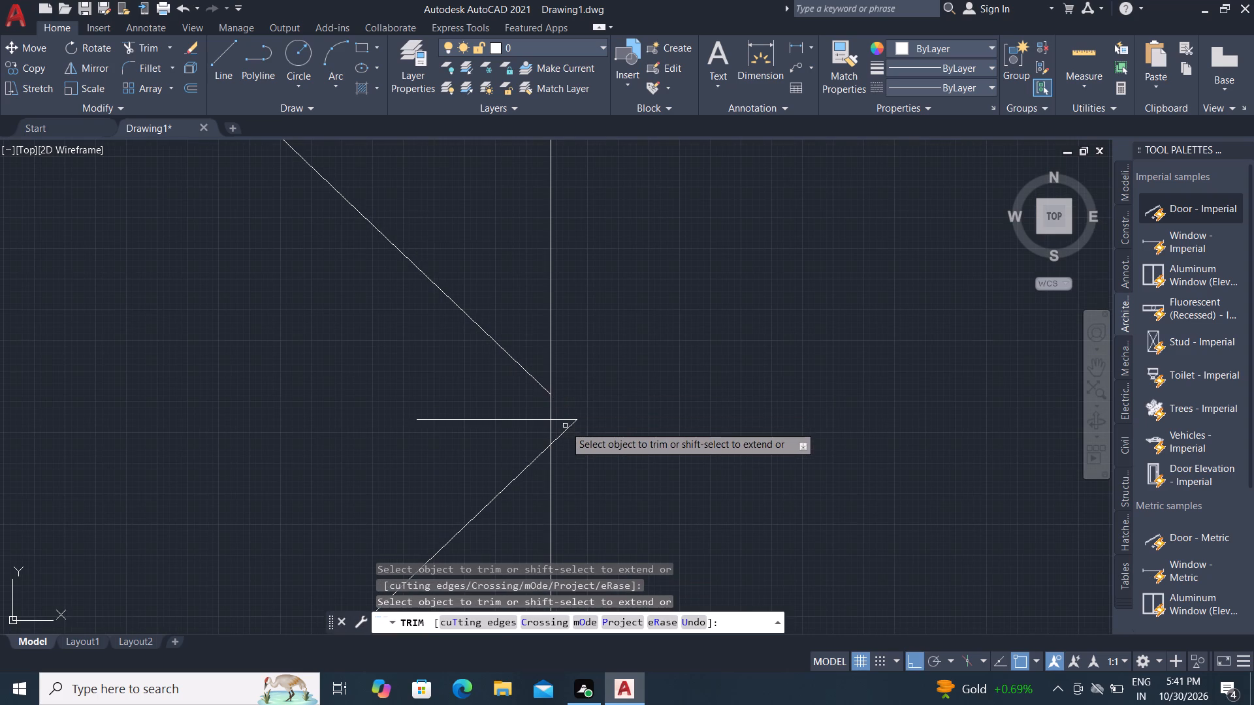
left_click(566, 431)
scroll(585, 441, "down", 3)
left_click(534, 480)
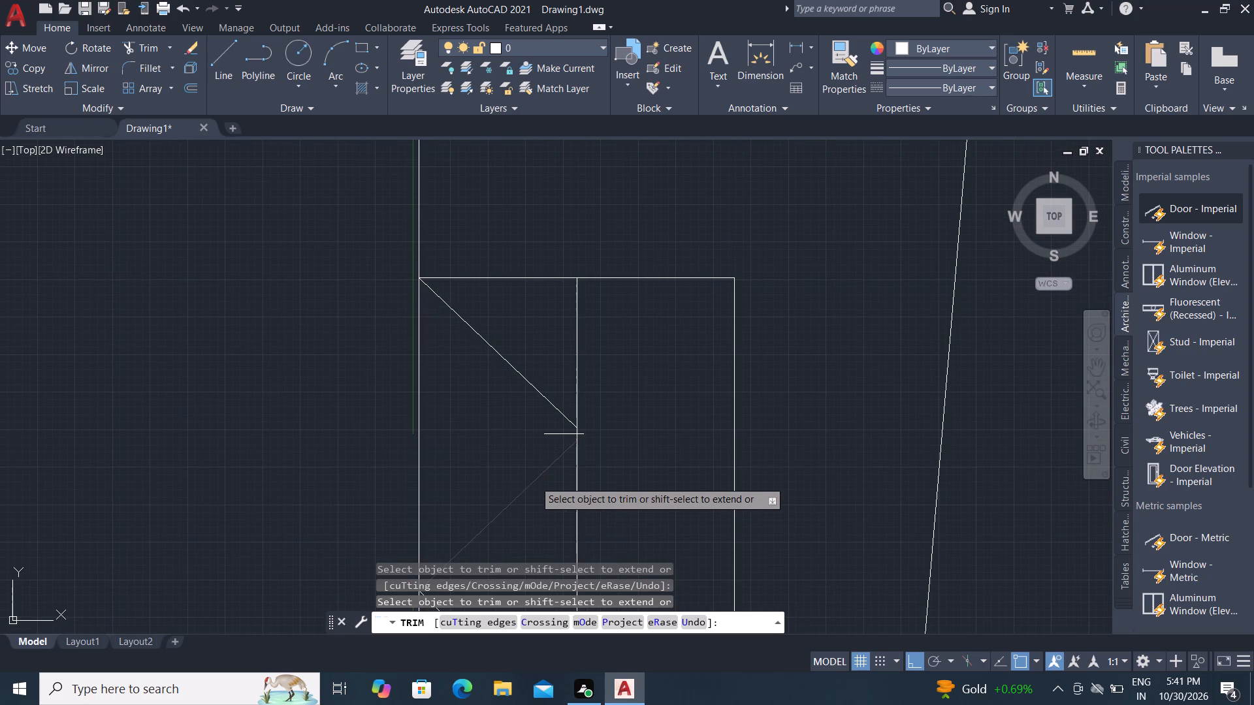
left_click(558, 410)
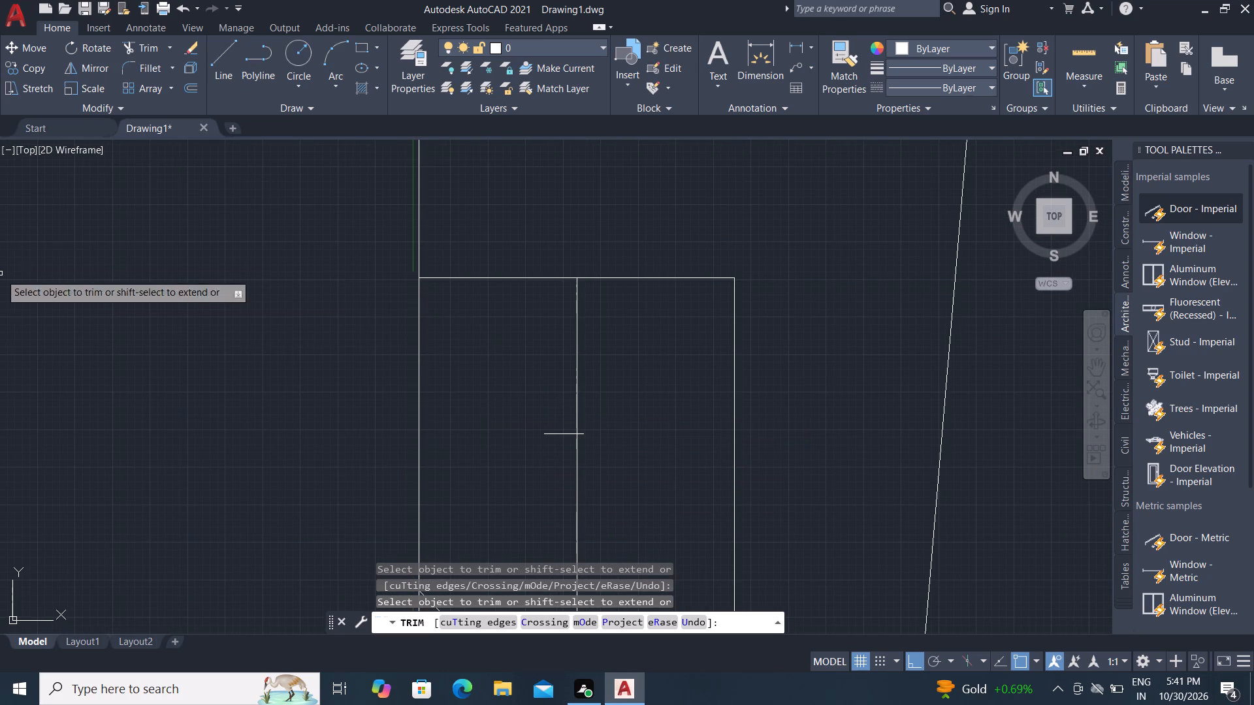
Draw a line from the upper short horizontal line's crossing with the centre line up to the fixture's upper wall-side corner.
left_click(221, 52)
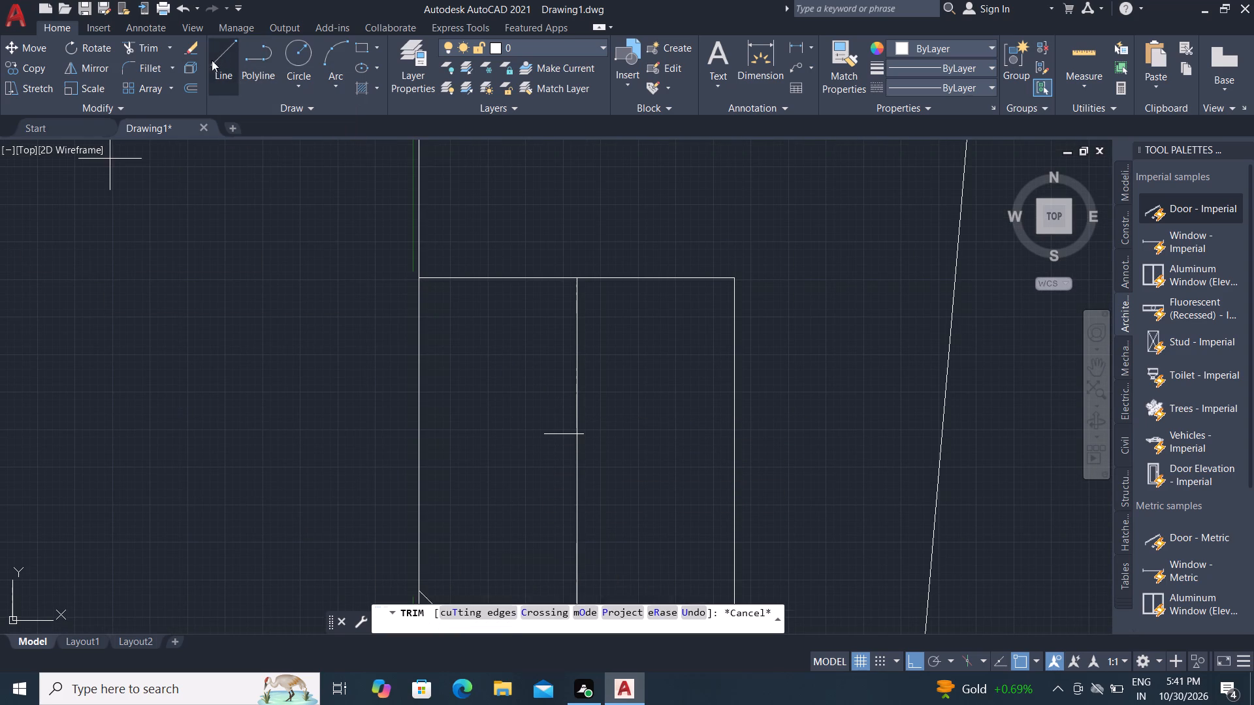
left_click(573, 430)
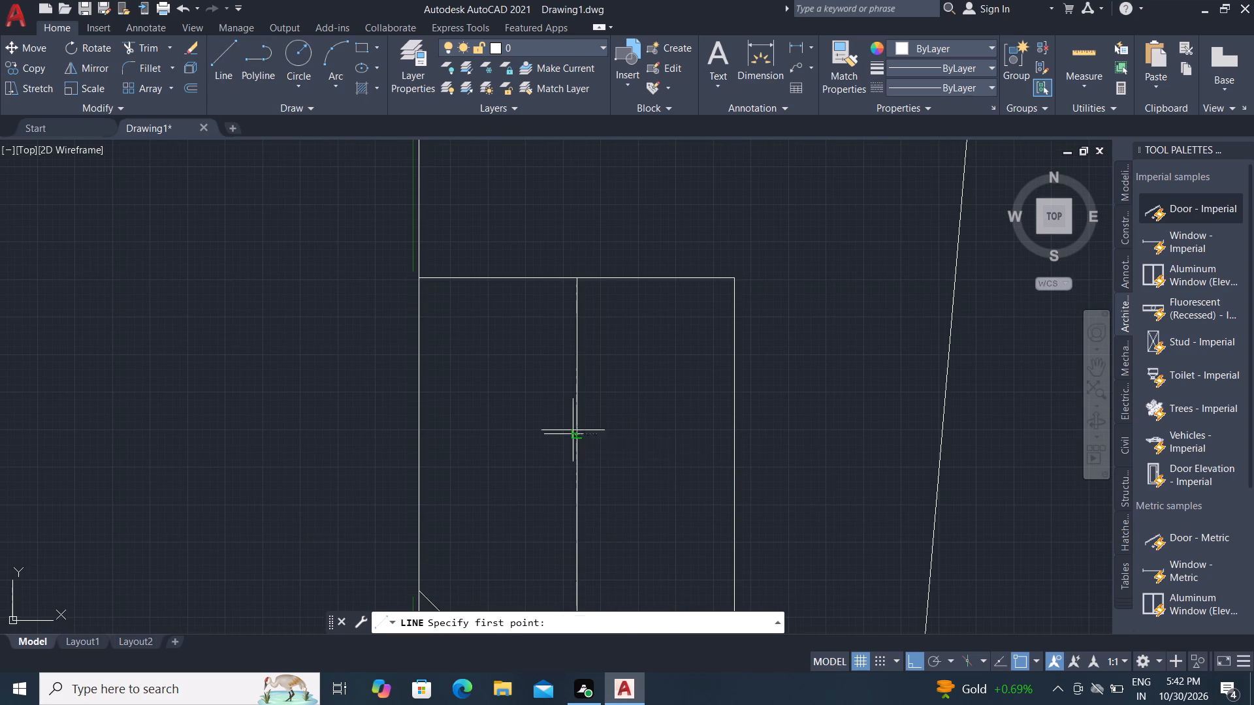
left_click(419, 280)
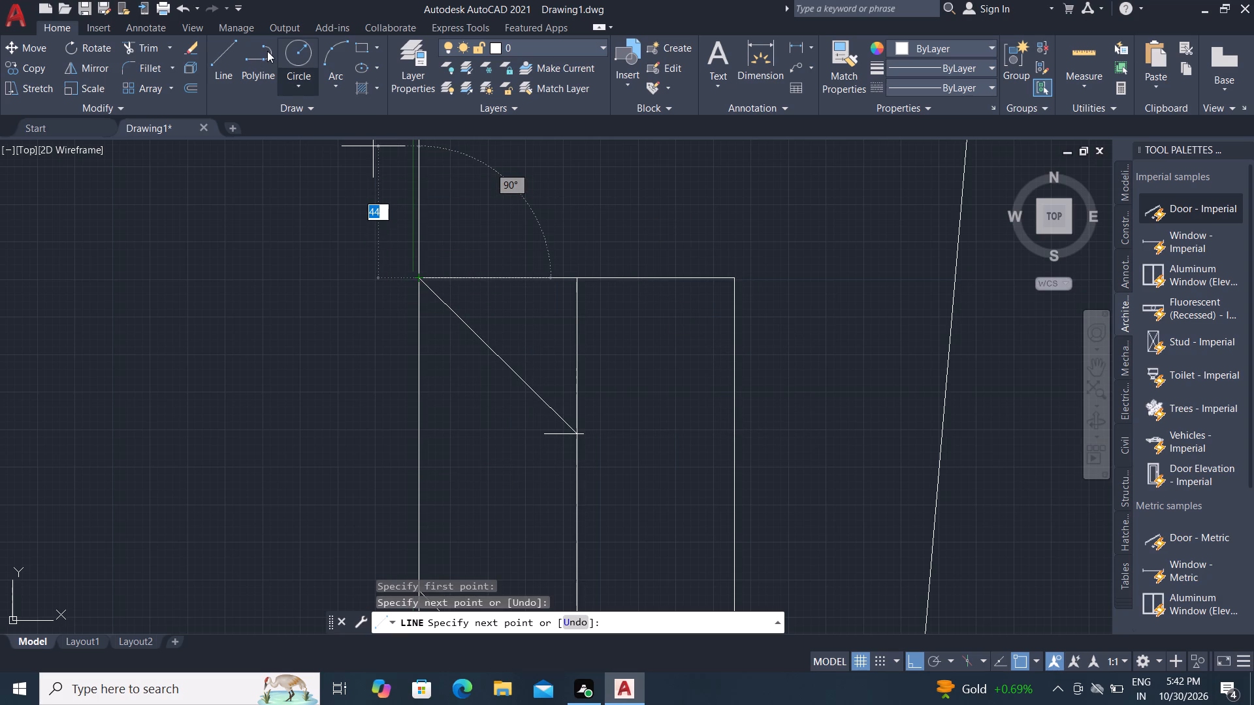
Draw a line from the same upper centre-line crossing down to the zigzag's next vertex on the wall.
left_click(217, 56)
scroll(396, 146, "down", 2)
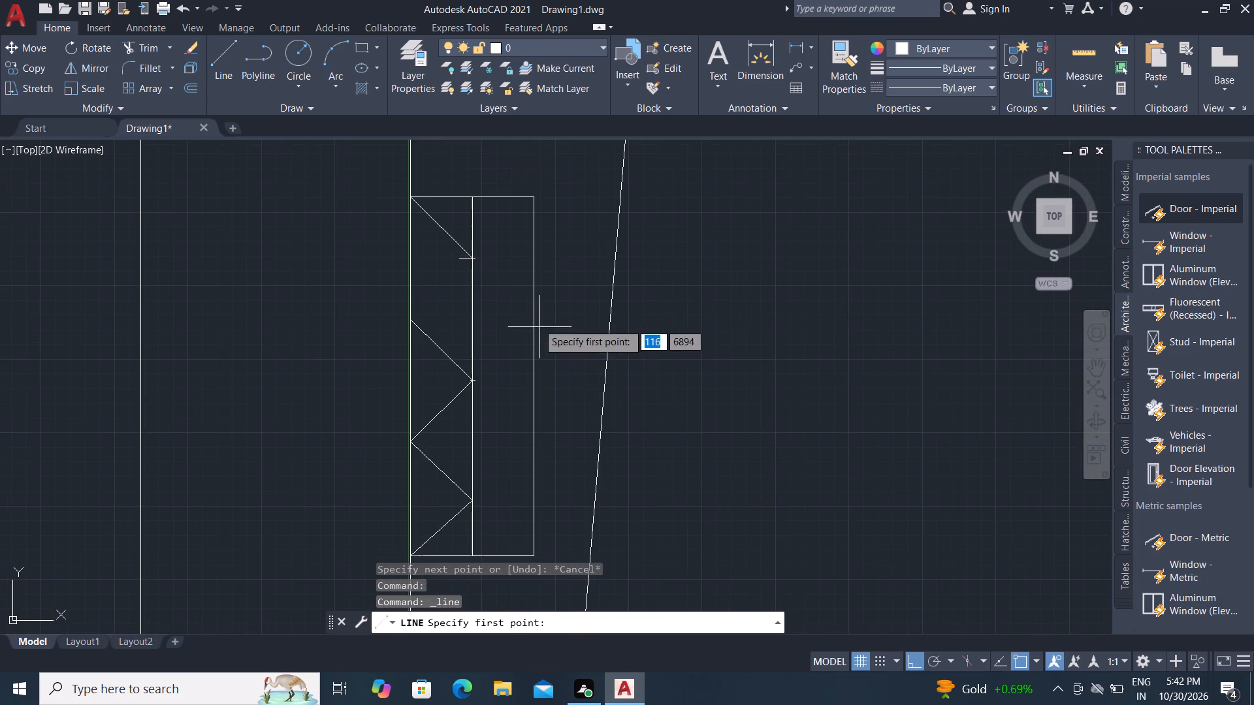
scroll(471, 252, "up", 3)
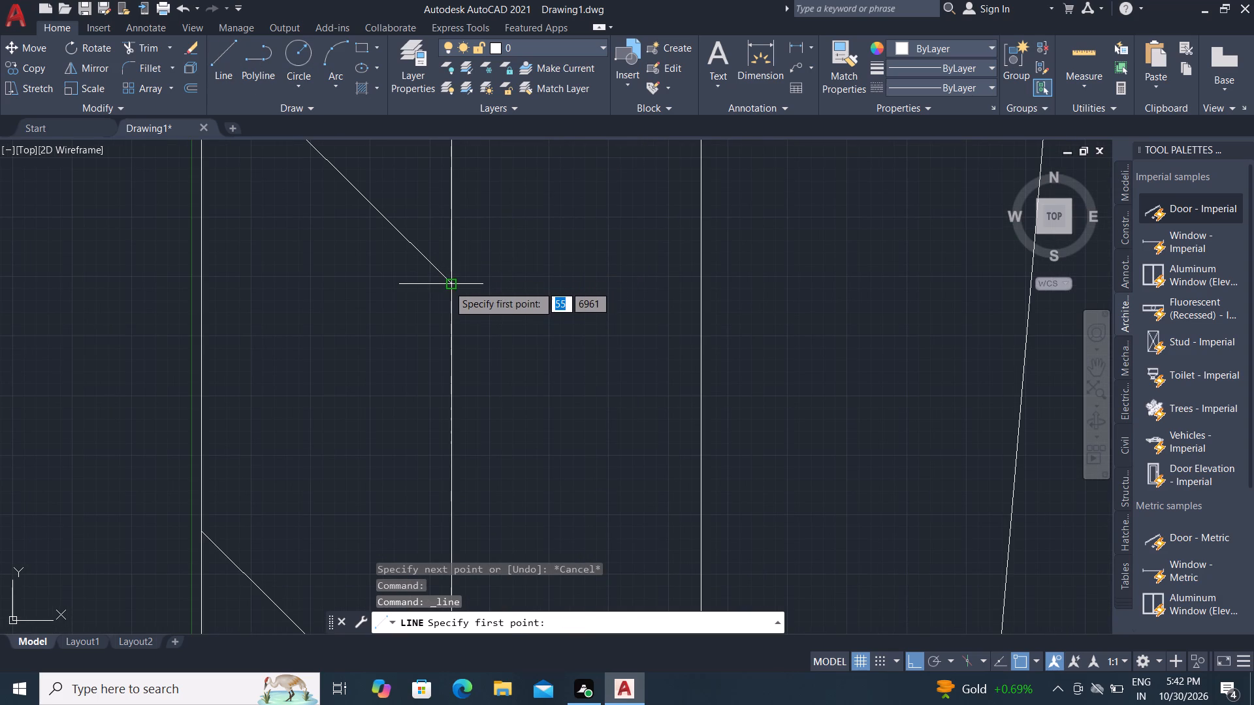
left_click(448, 285)
scroll(448, 283, "down", 1)
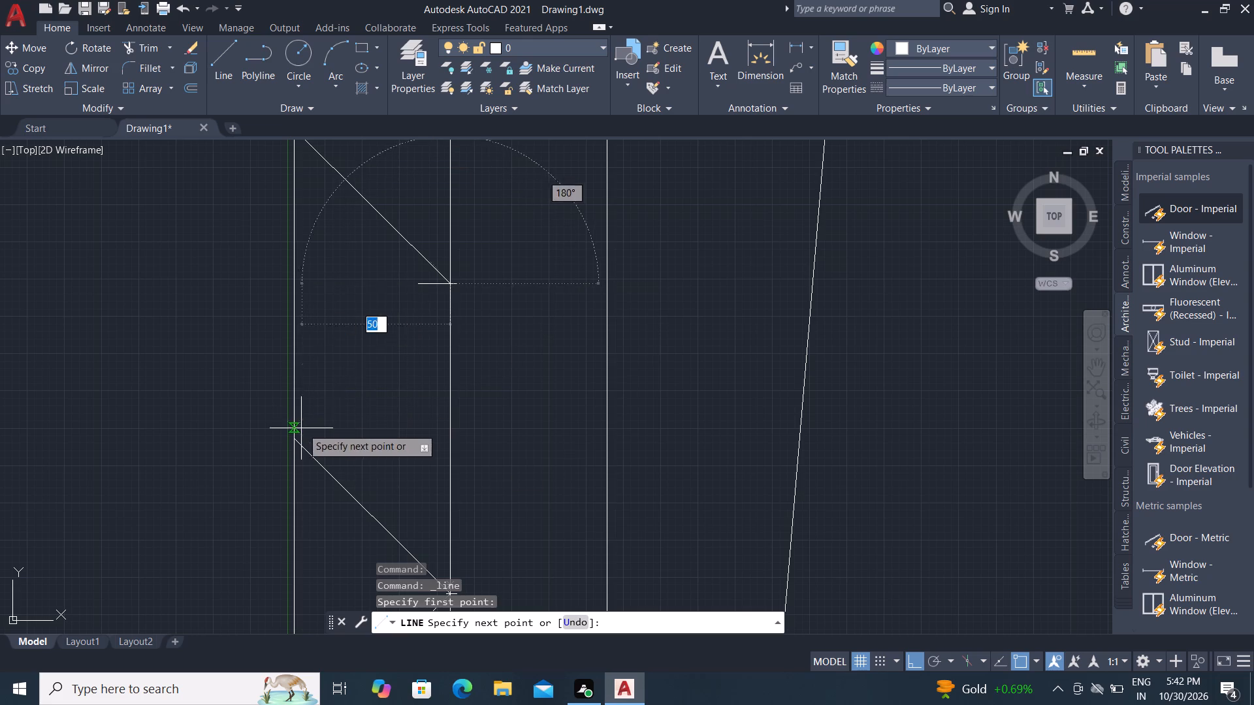
left_click(298, 435)
scroll(298, 435, "up", 4)
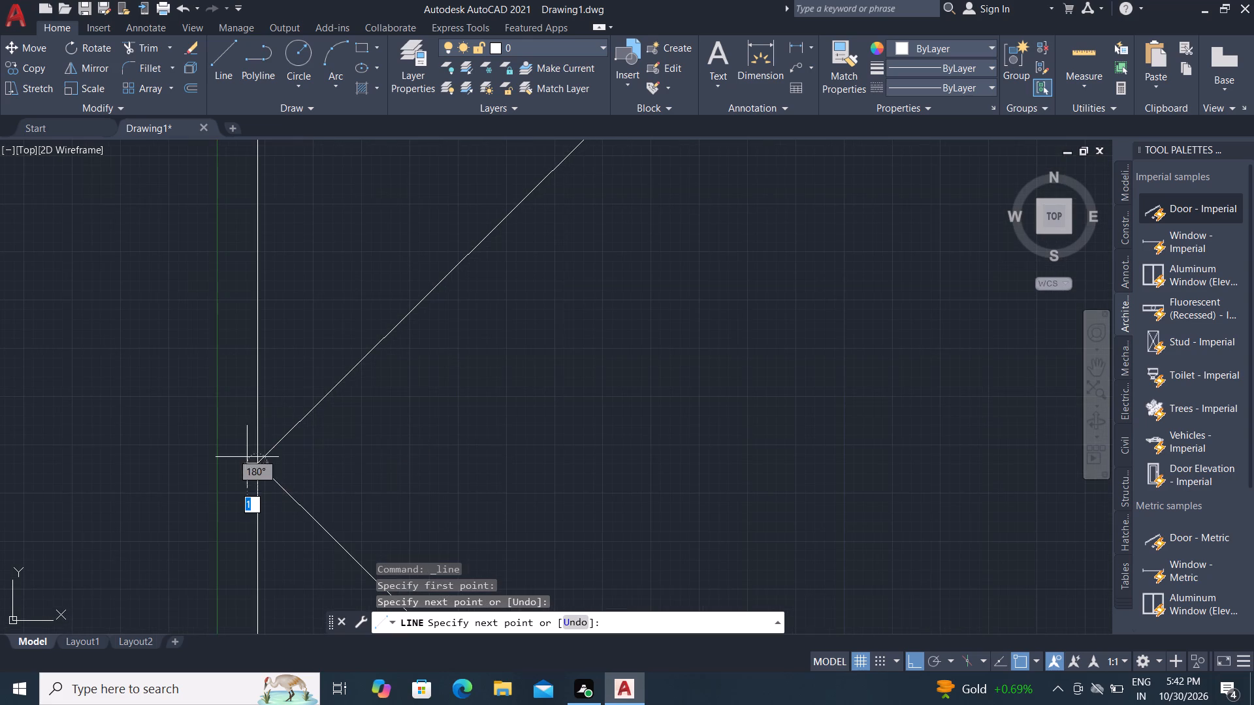
scroll(281, 423, "up", 1)
key("Escape")
scroll(396, 484, "down", 7)
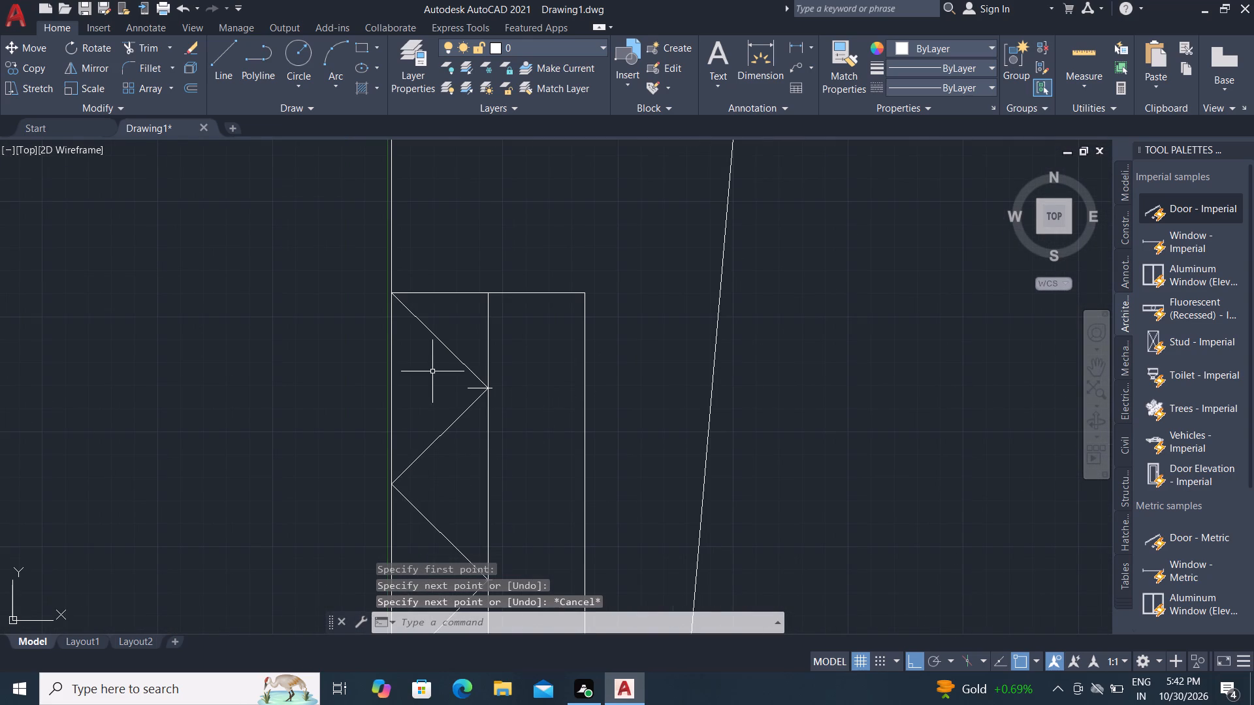
Erase the short horizontal helper line at the top V's tip.
scroll(447, 369, "up", 4)
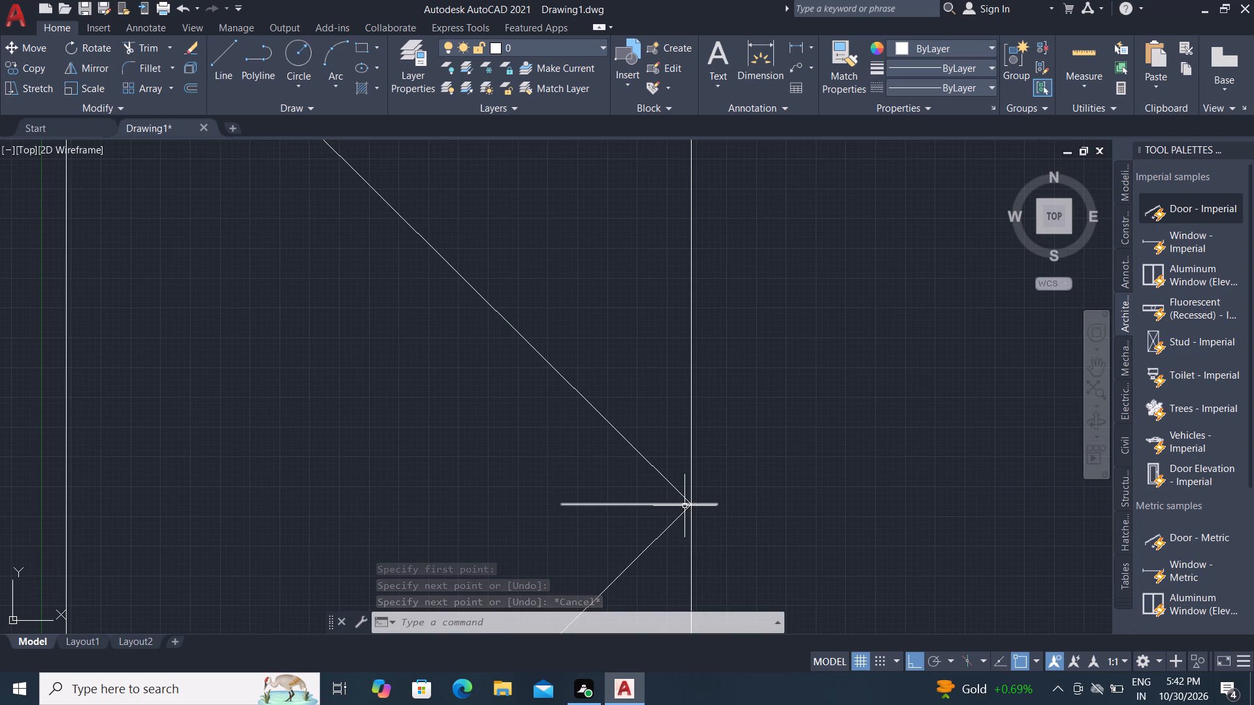
left_click(685, 507)
key("Escape")
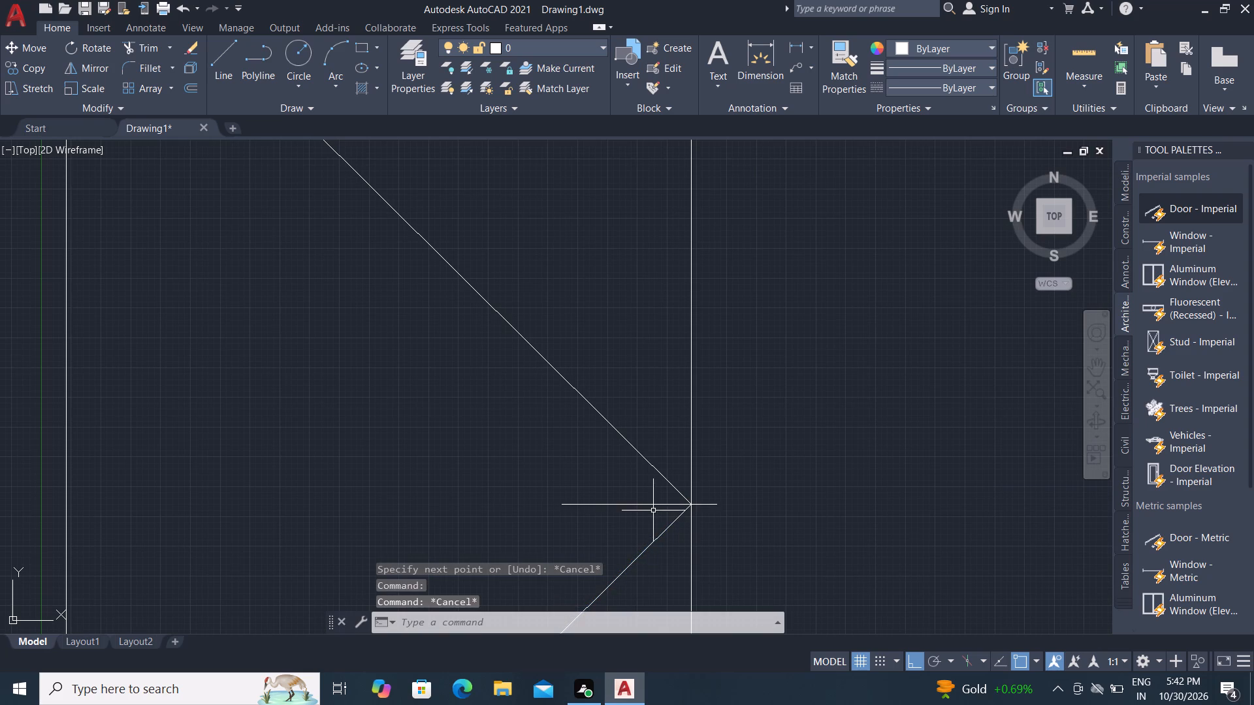
left_click(649, 505)
key("Delete")
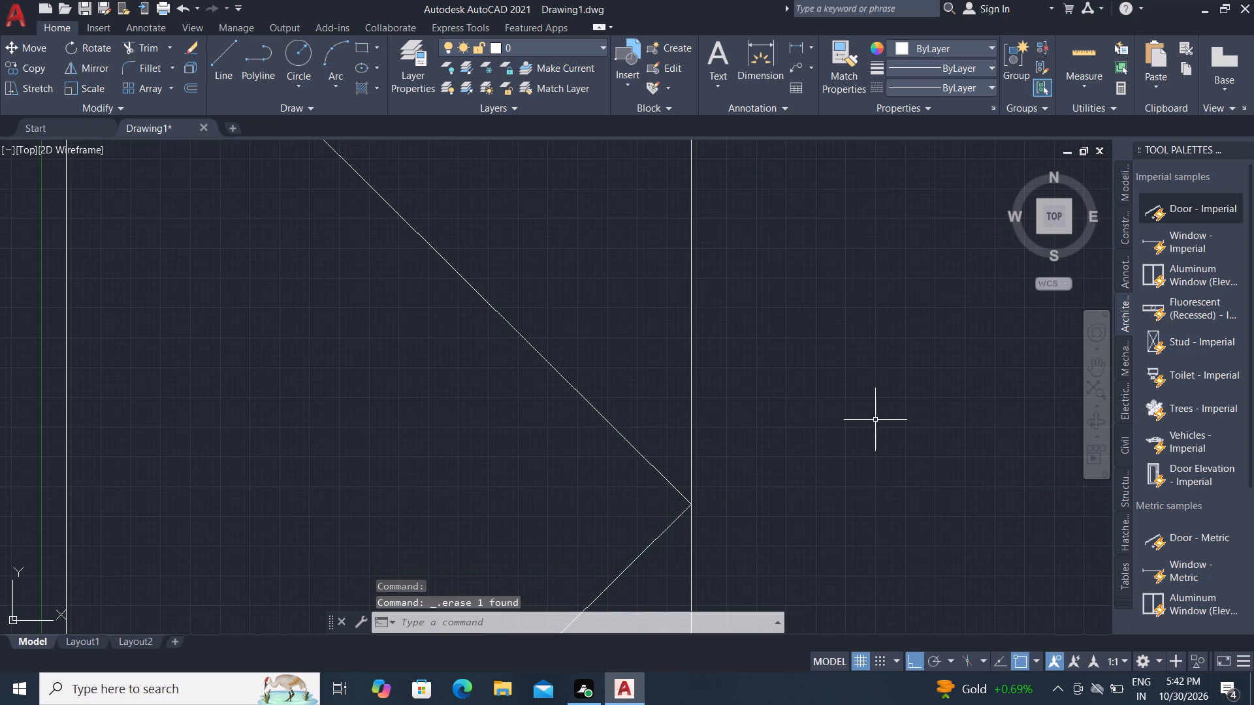
Erase the short horizontal helper line at the middle V's tip.
scroll(879, 422, "down", 6)
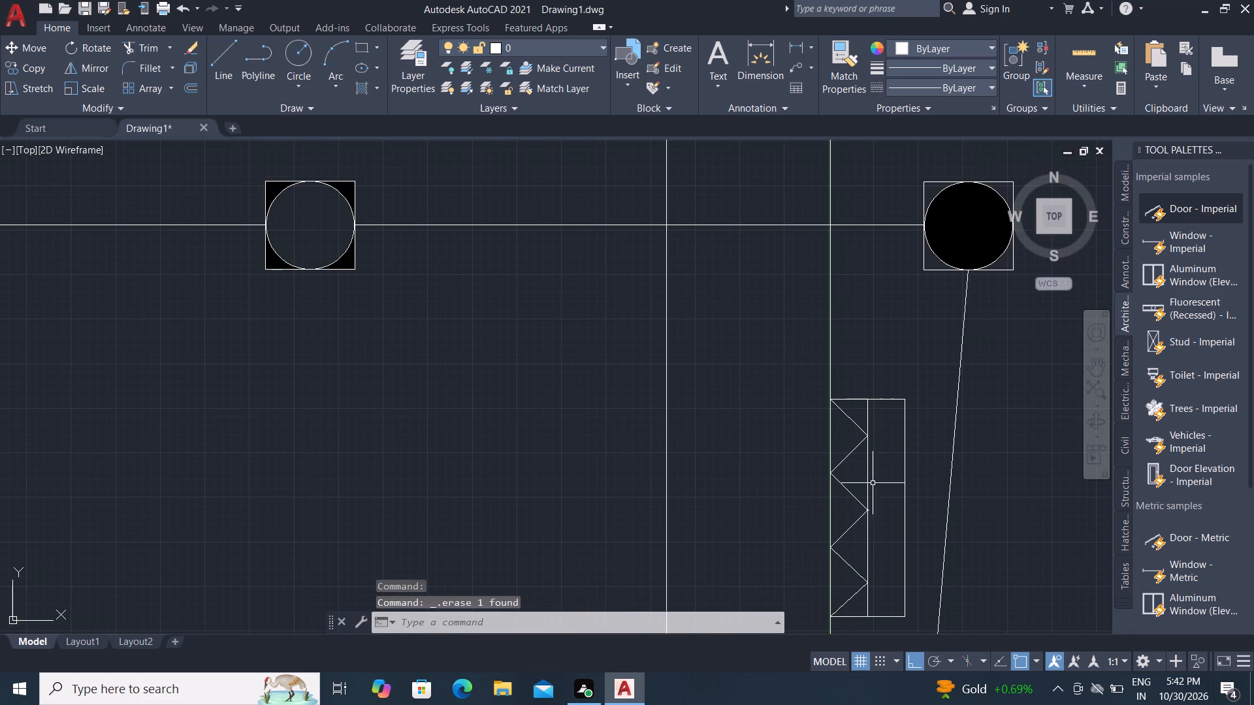
scroll(879, 538, "up", 1)
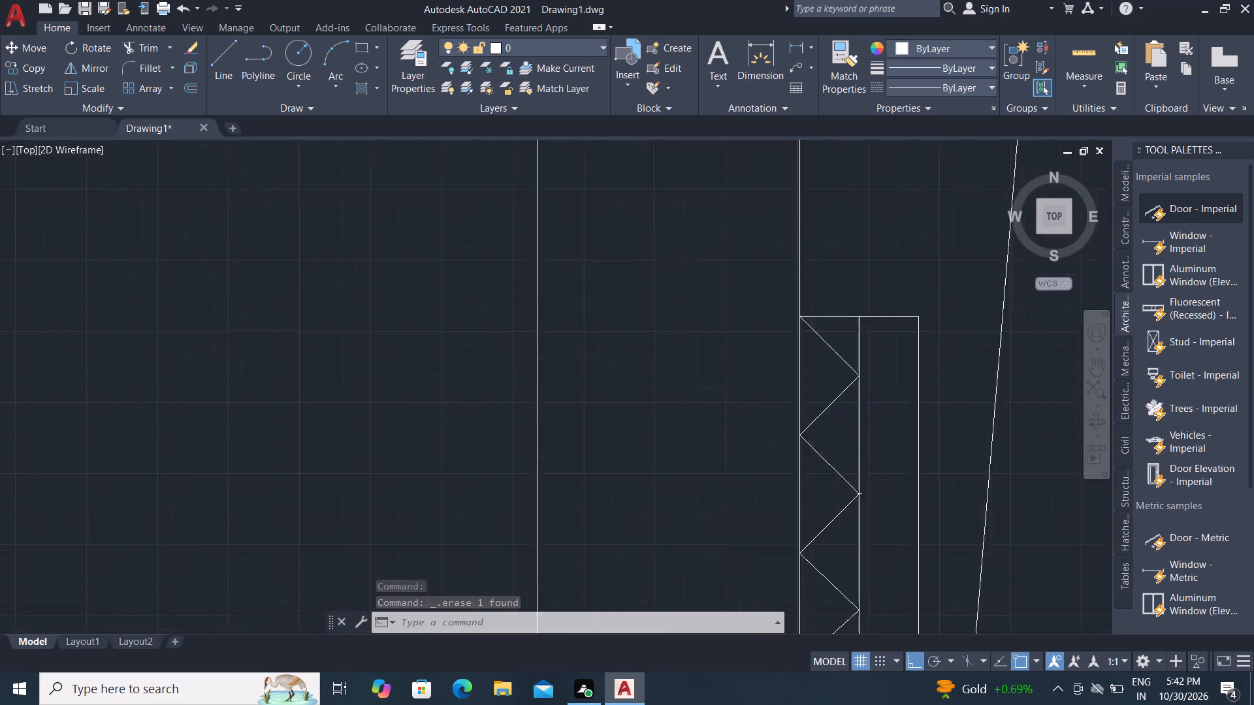
scroll(879, 538, "up", 2)
scroll(818, 424, "up", 3)
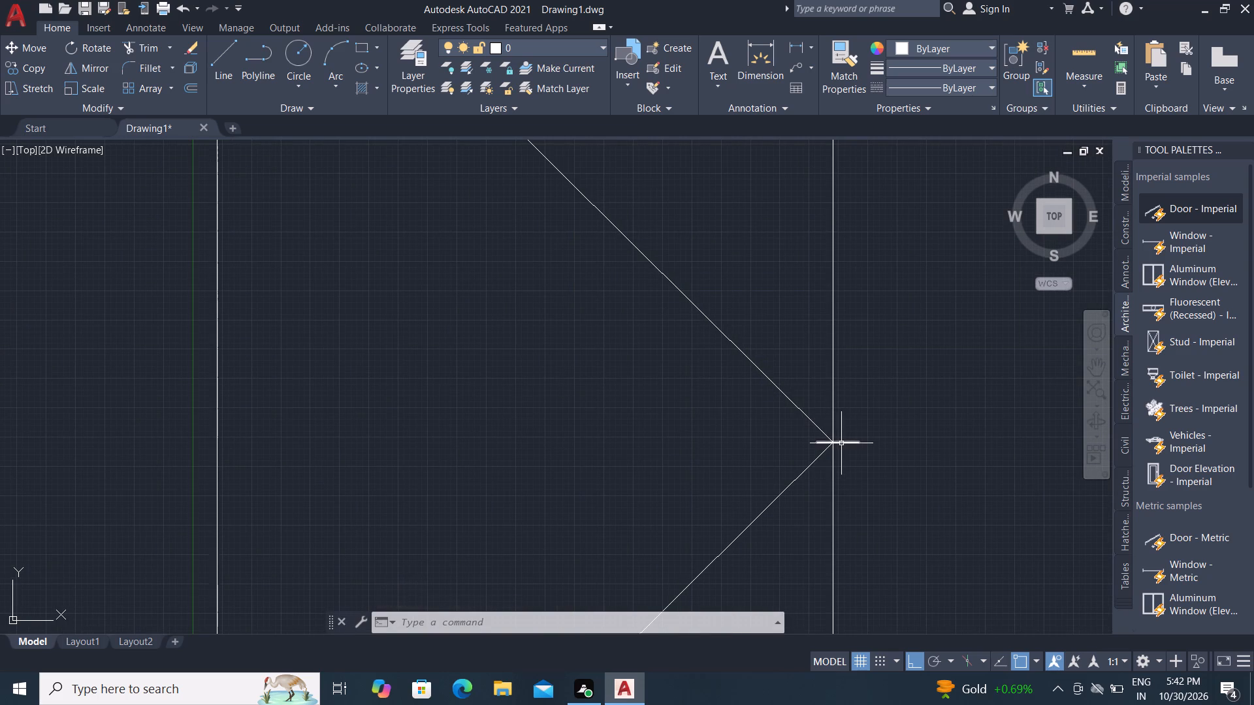
left_click(840, 444)
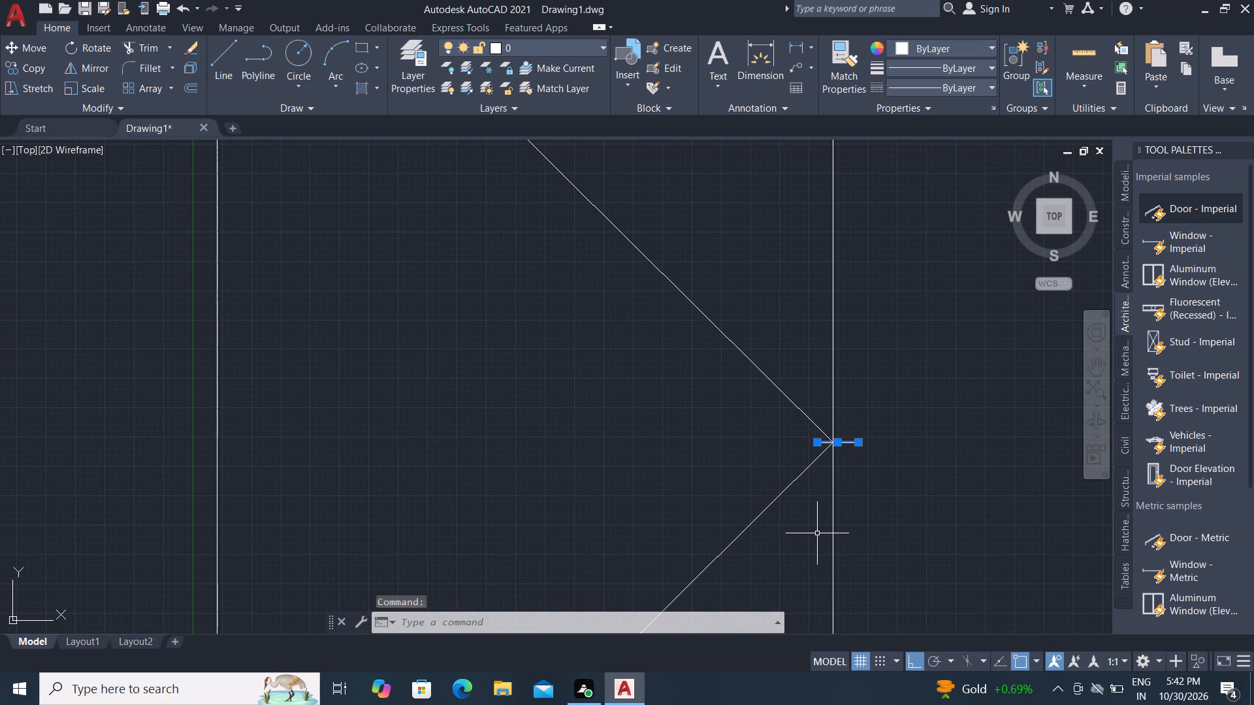
key("Delete")
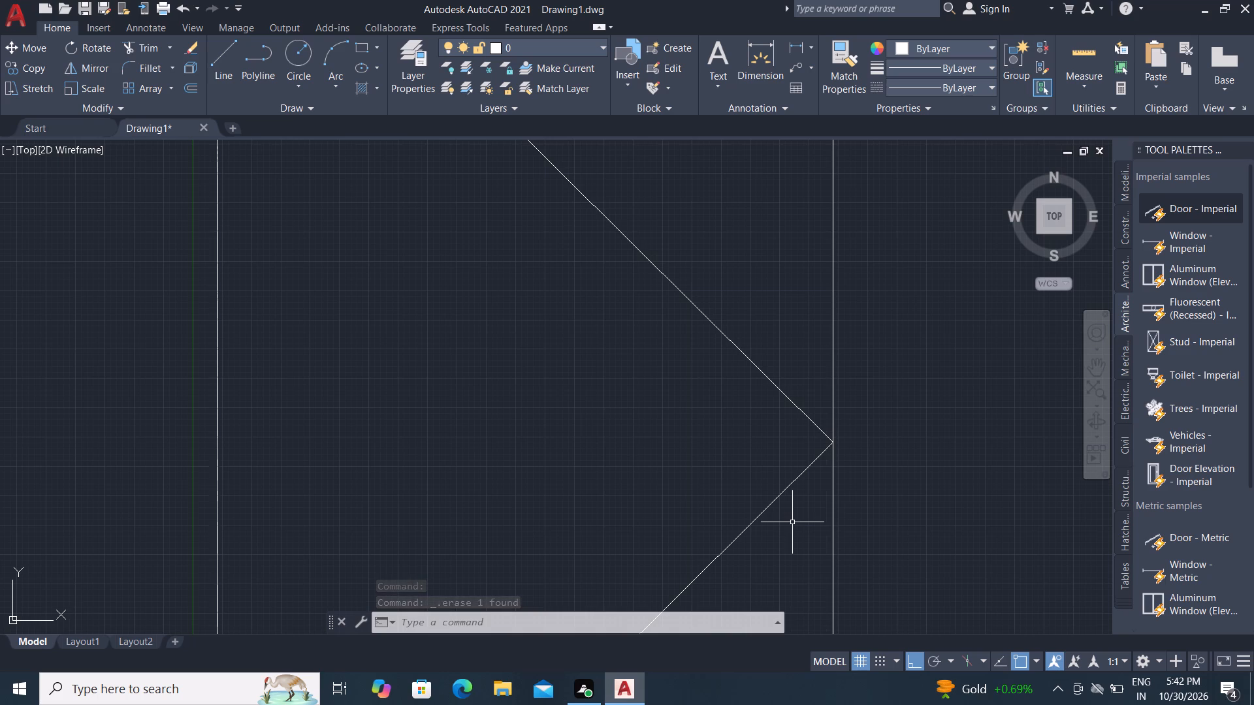
Draw a horizontal line about 187 mm long from the zigzag's middle tip away from the wall, crossing the slanted pipe line.
scroll(737, 501, "down", 2)
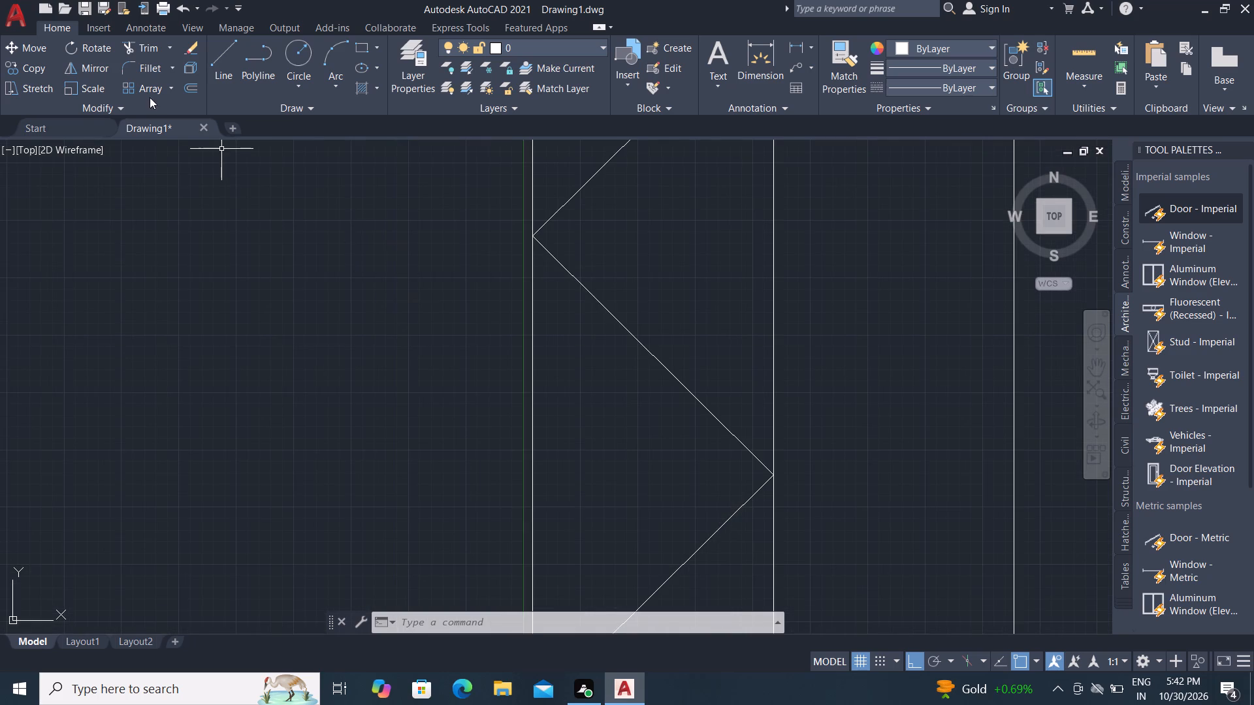
left_click(221, 50)
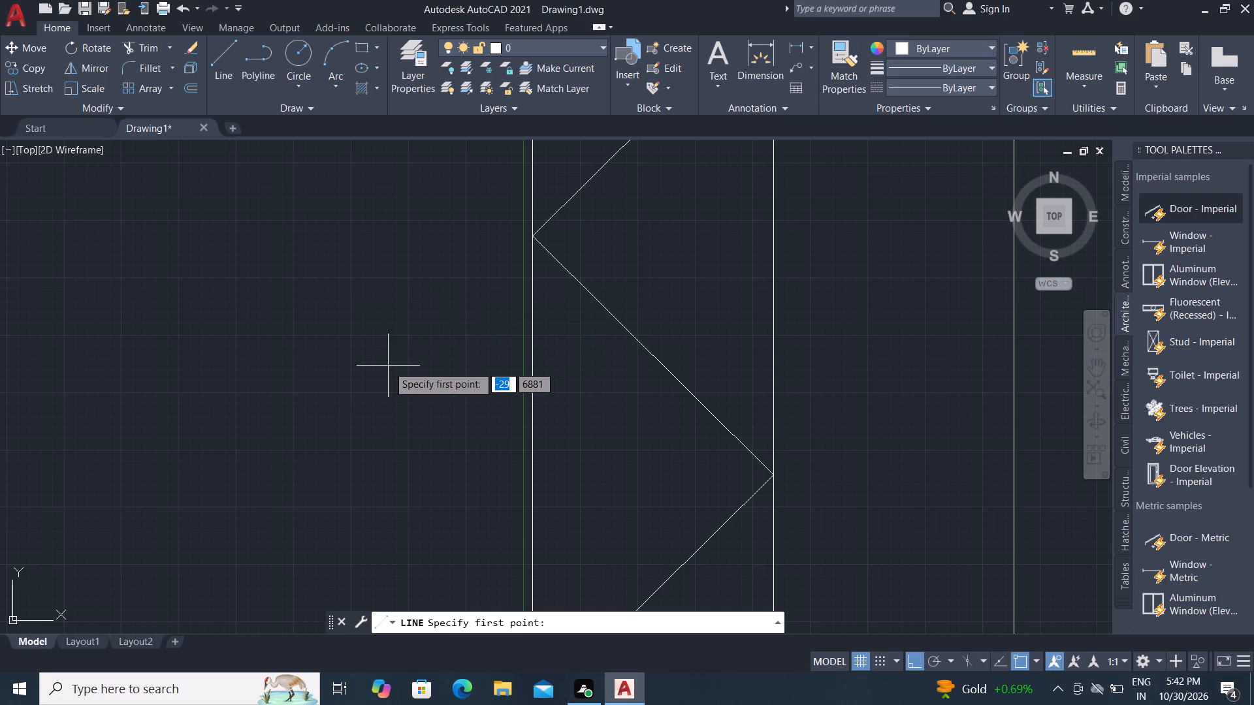
scroll(384, 384, "down", 1)
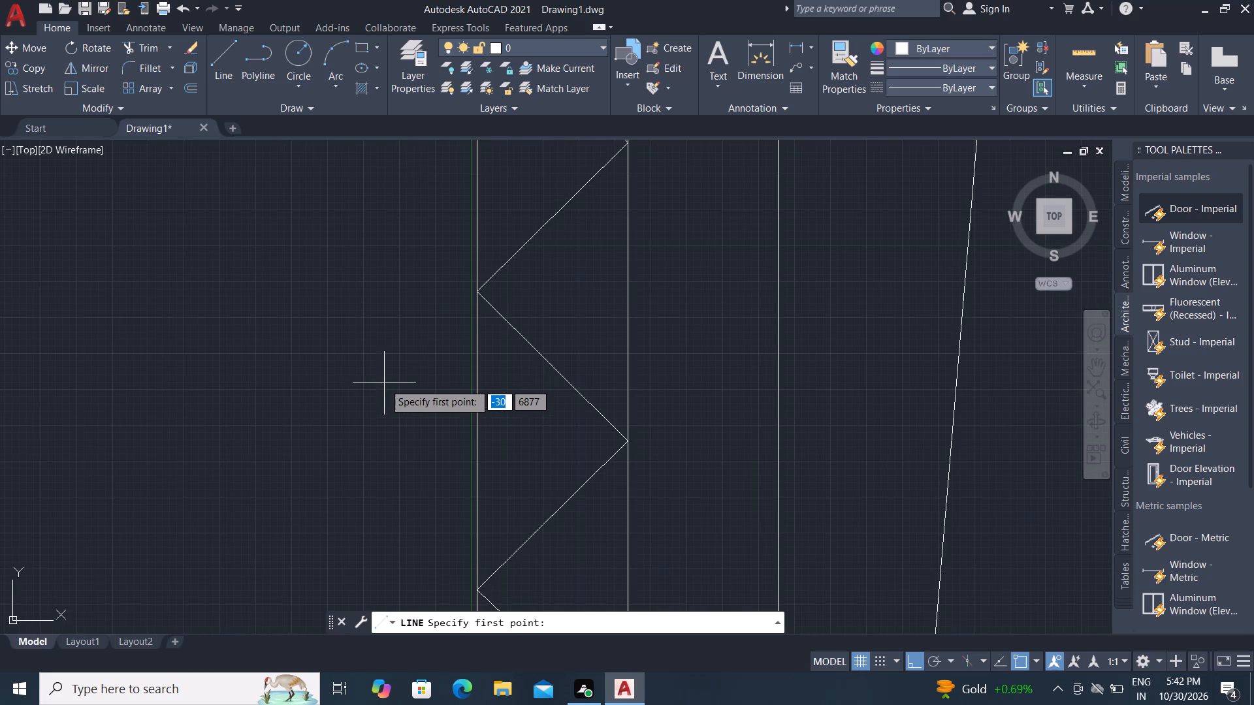
scroll(384, 383, "down", 1)
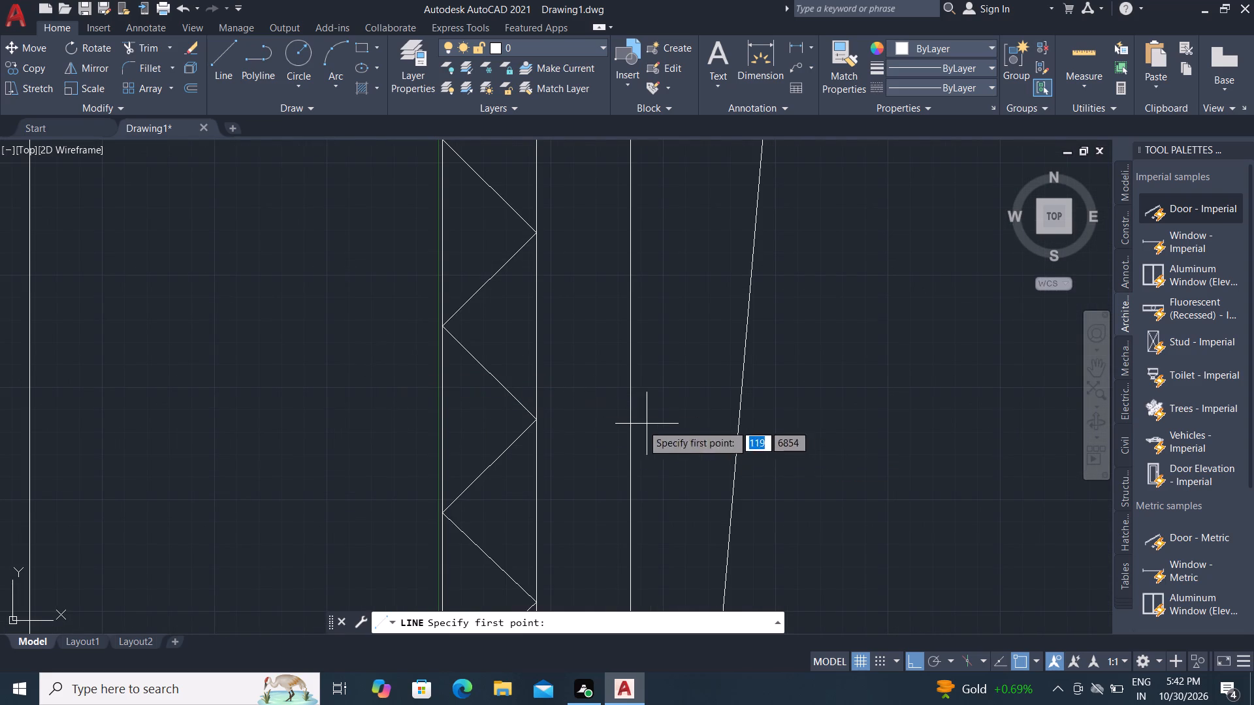
scroll(530, 398, "down", 2)
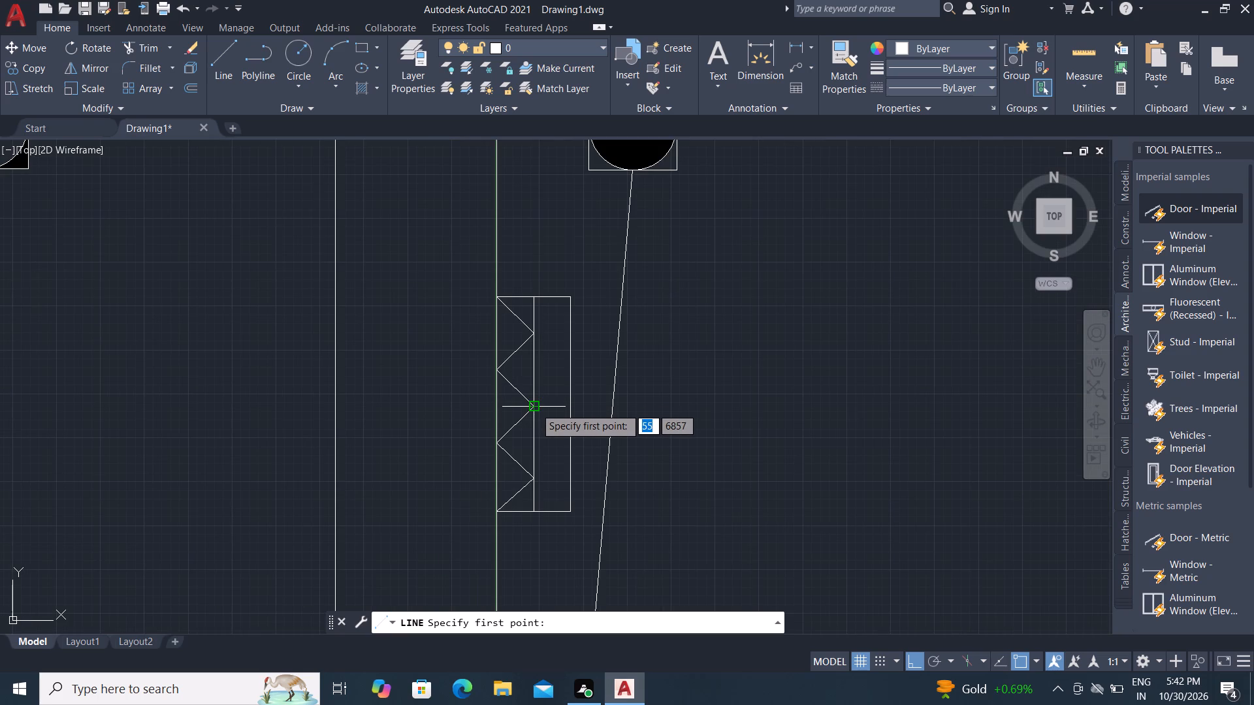
left_click(535, 407)
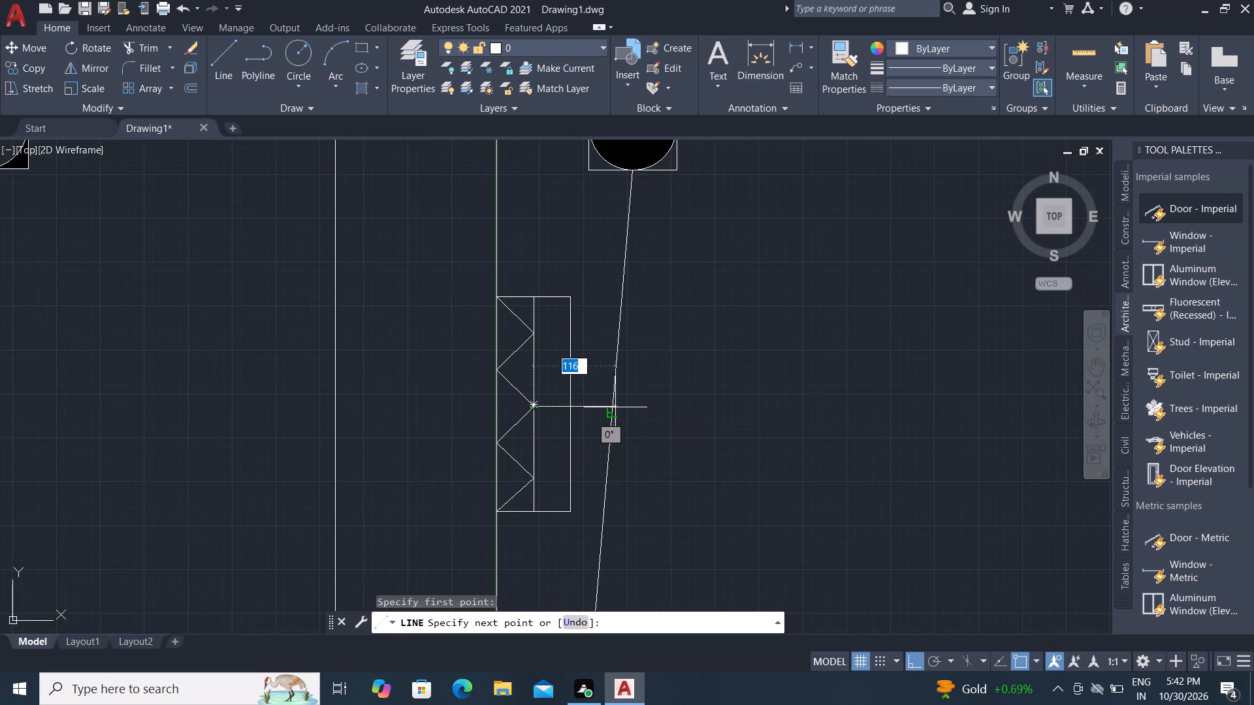
left_click(665, 412)
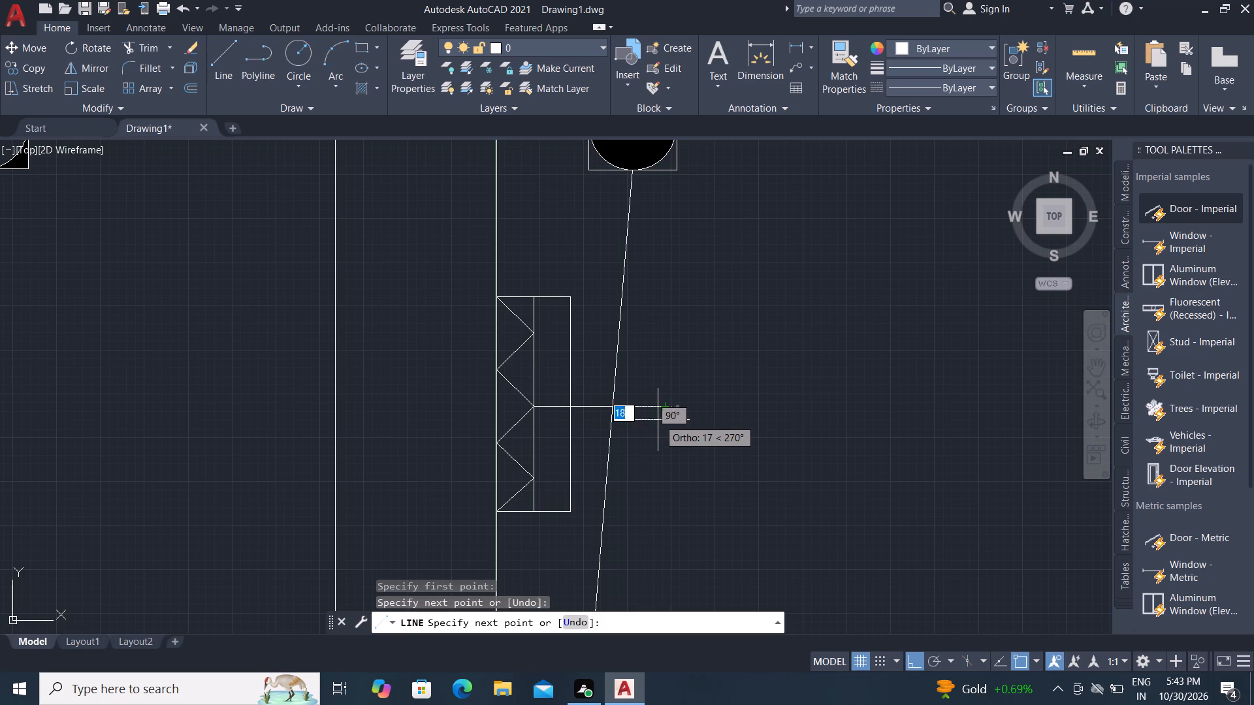
key("Escape")
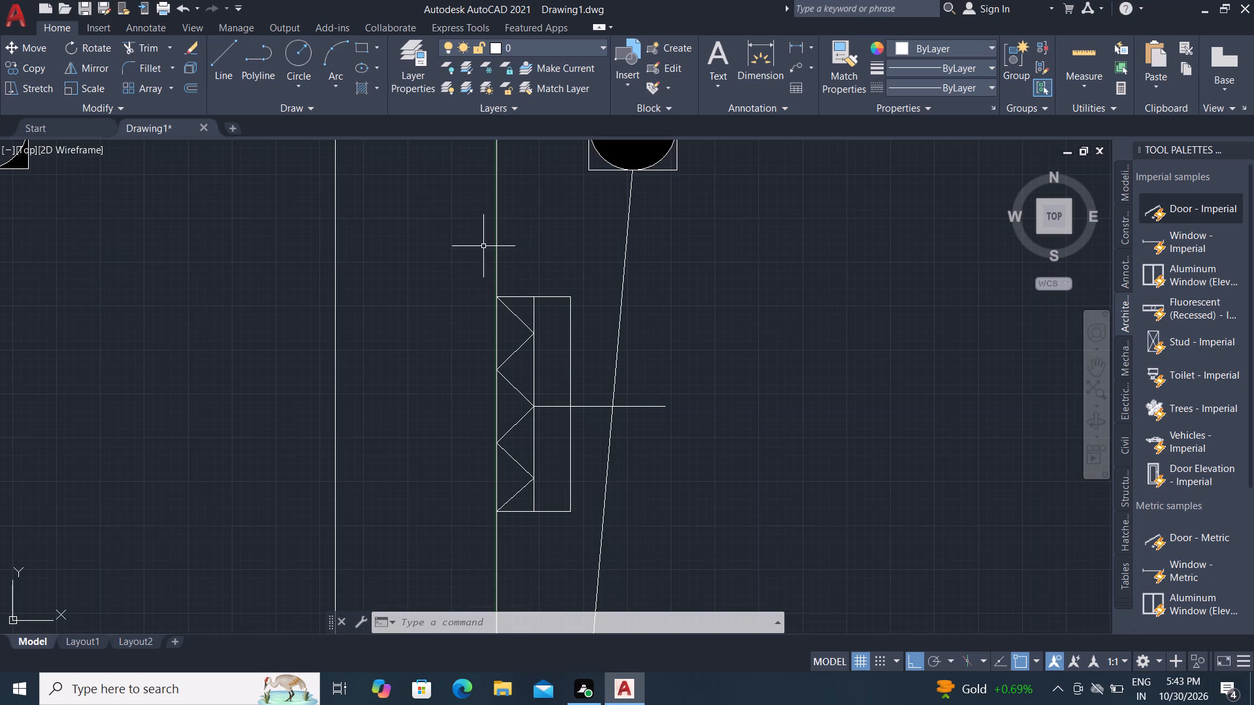
Erase the wall fixture's rectangular outline, its vertical centre line and all of its zigzag lines.
left_click(570, 310)
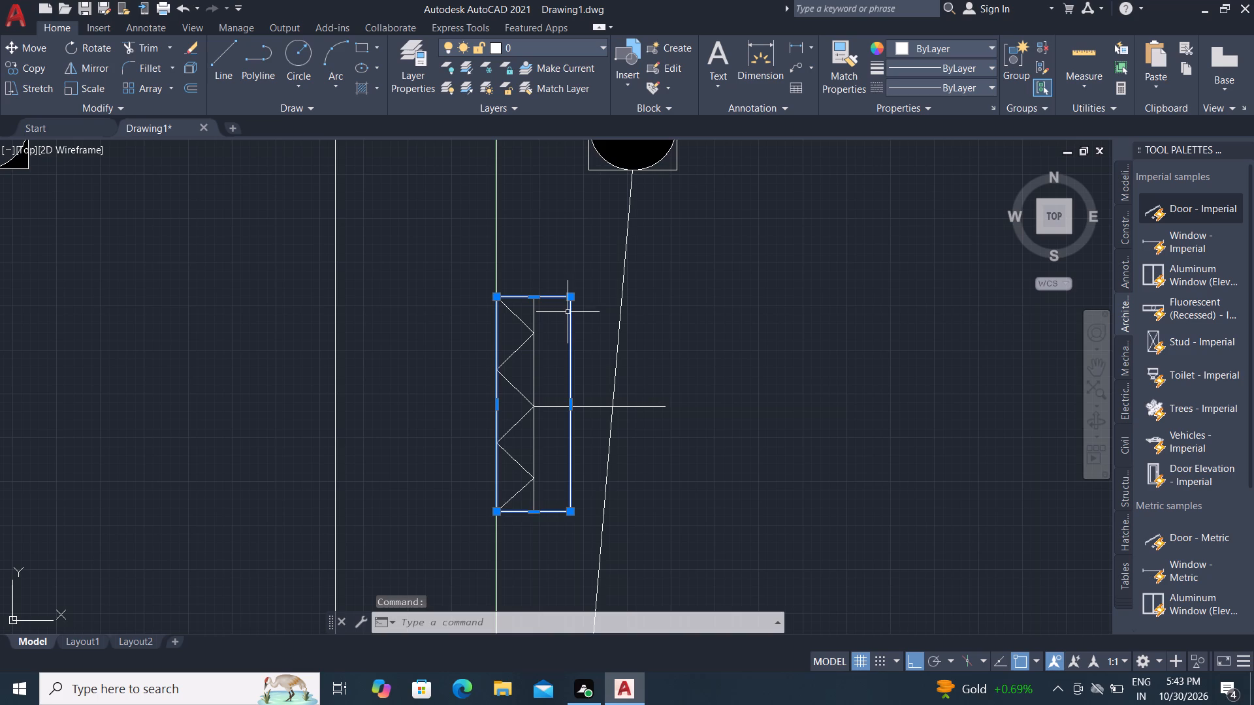
key("Delete")
type("RE")
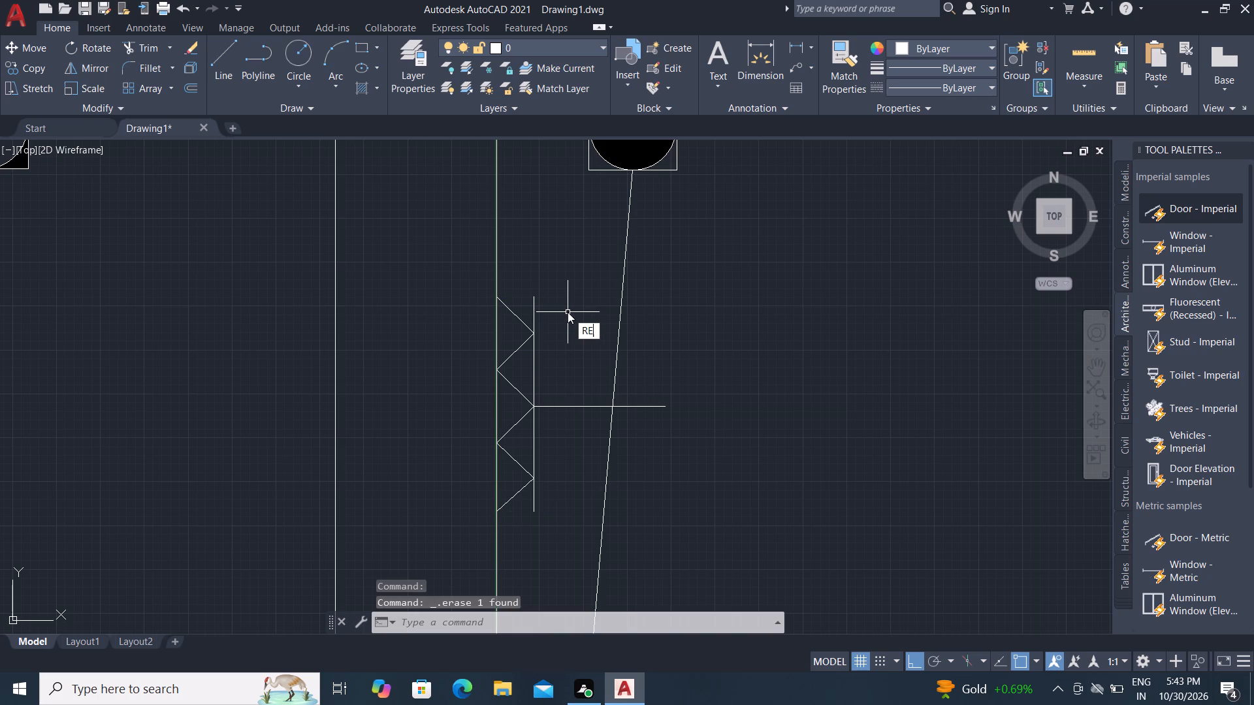
key("space")
key("Escape")
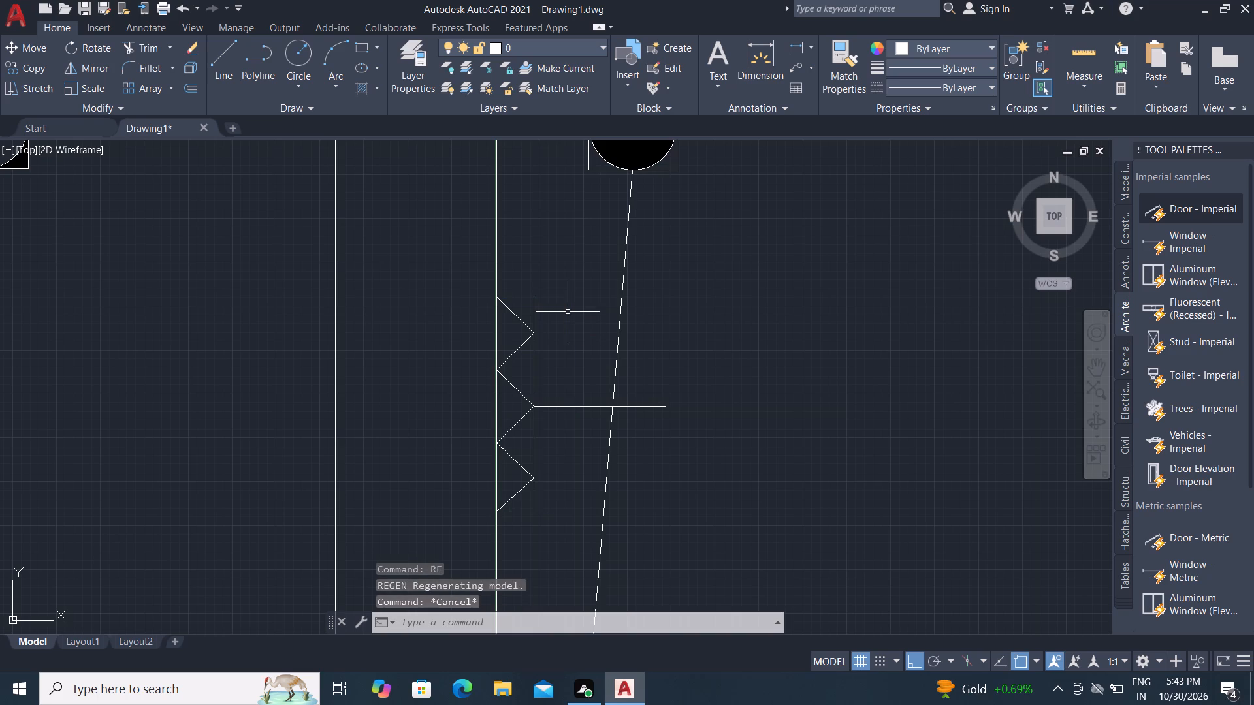
left_click(535, 363)
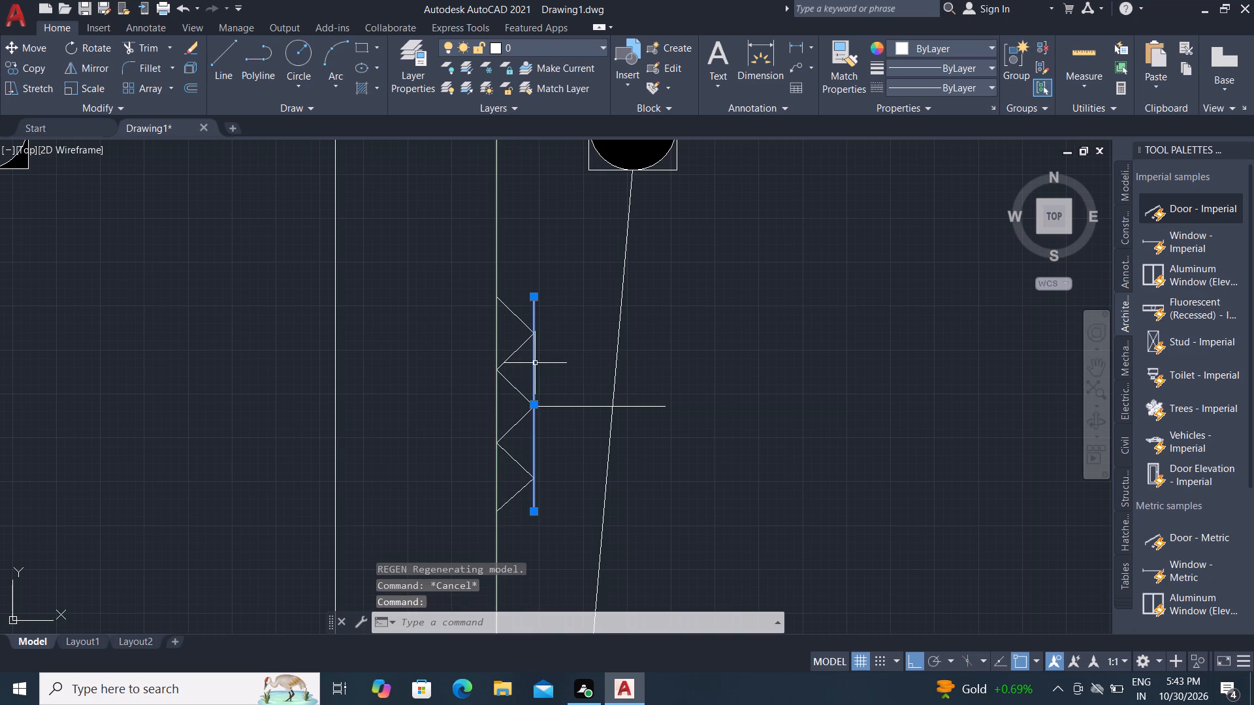
key("Delete")
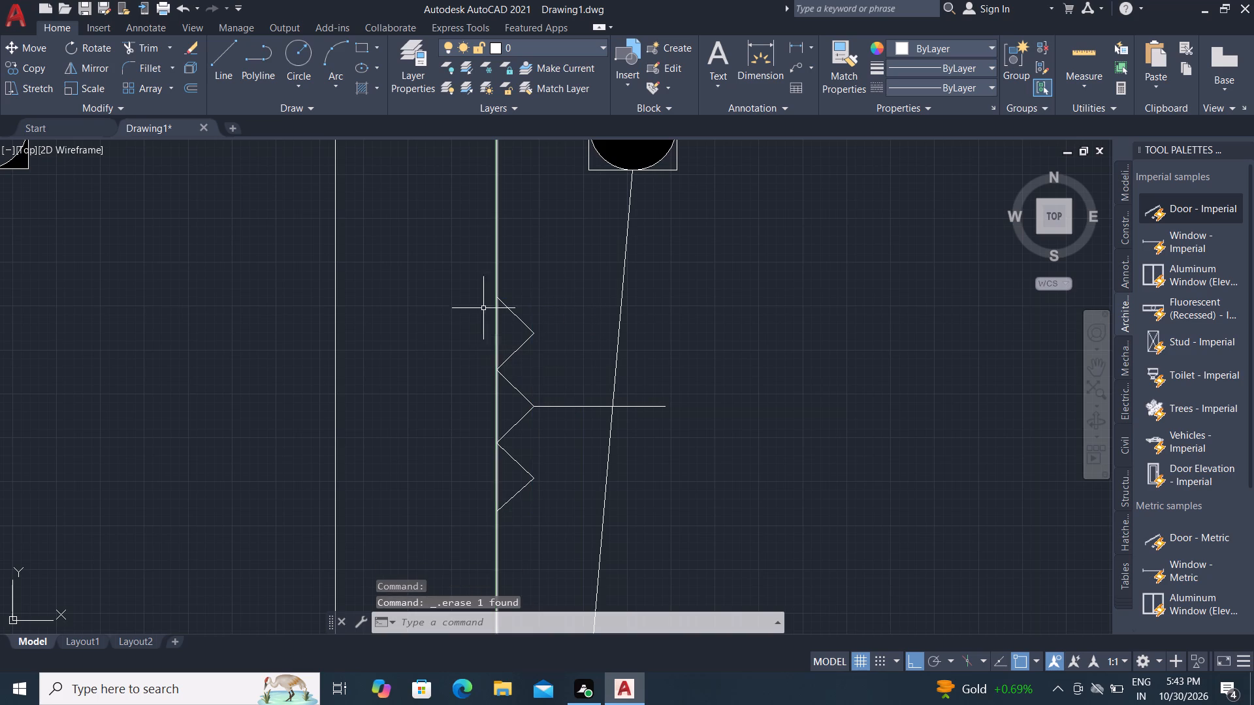
left_click(478, 257)
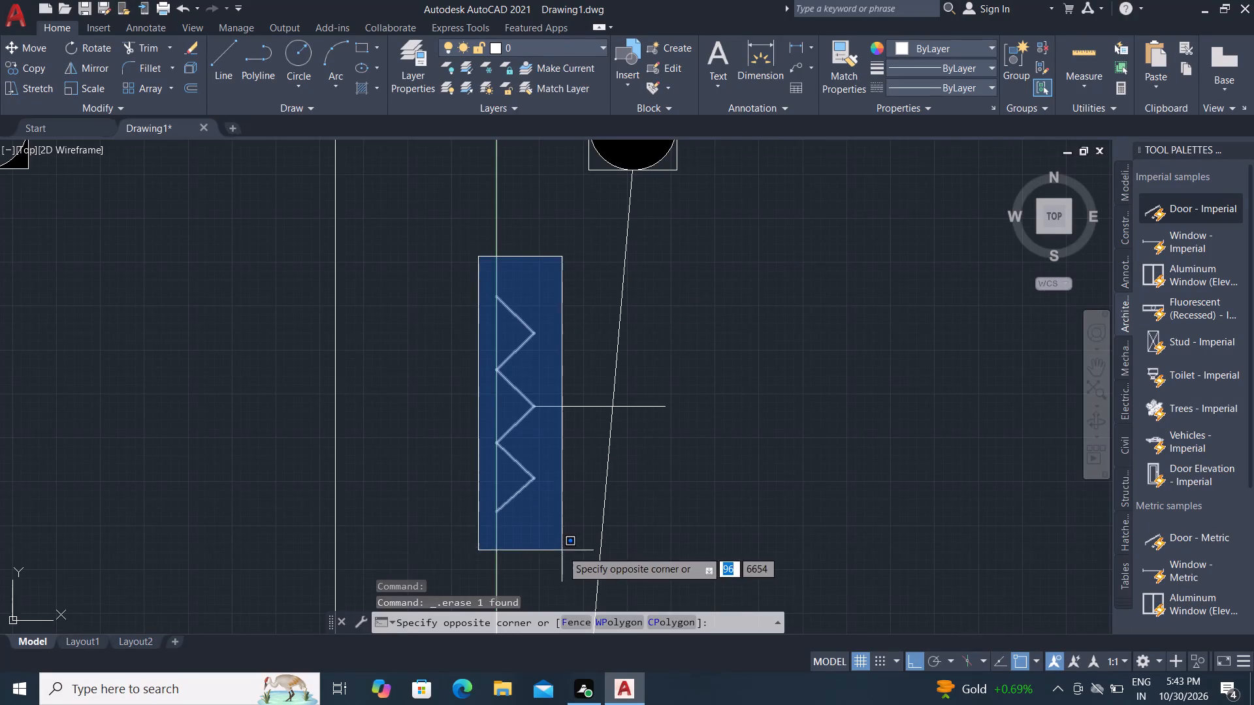
left_click(550, 542)
key("Delete")
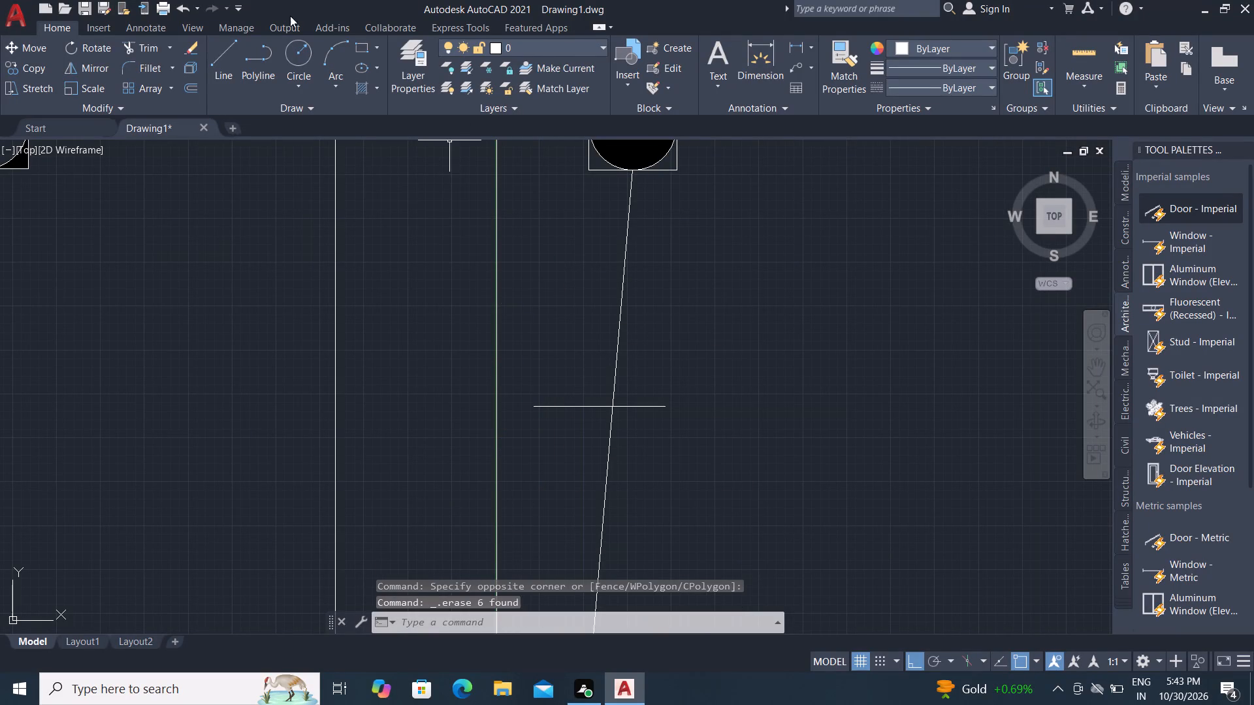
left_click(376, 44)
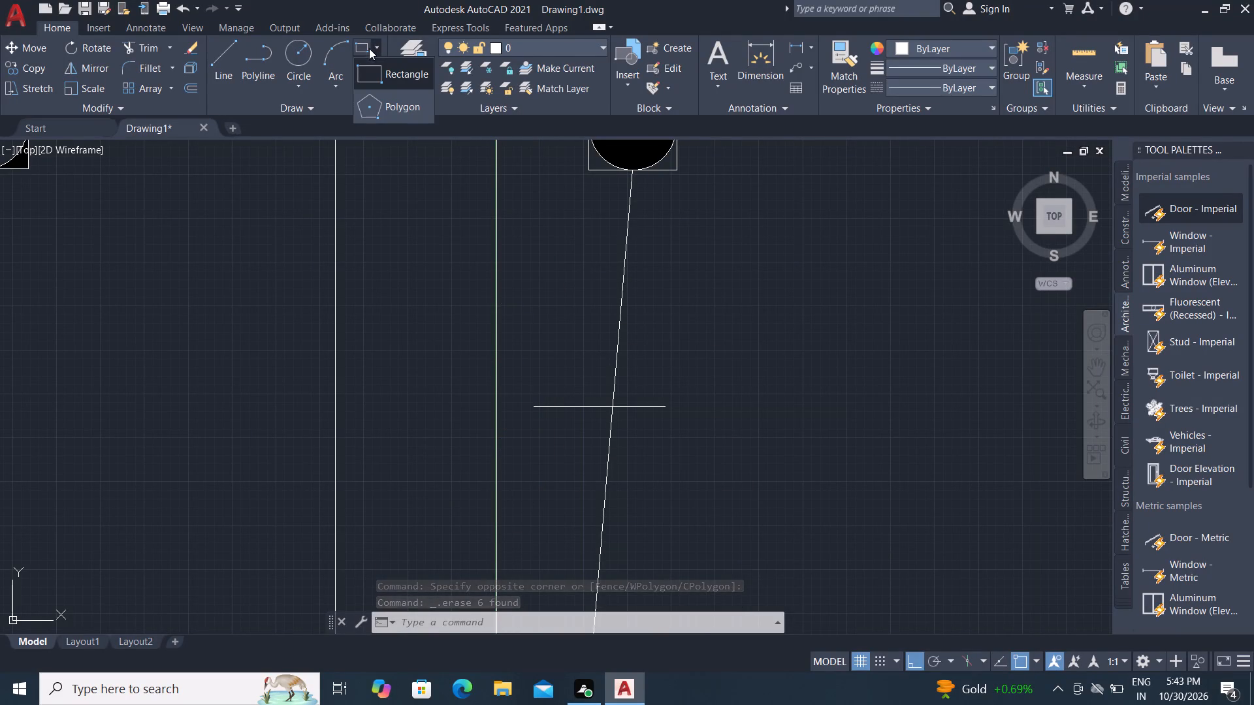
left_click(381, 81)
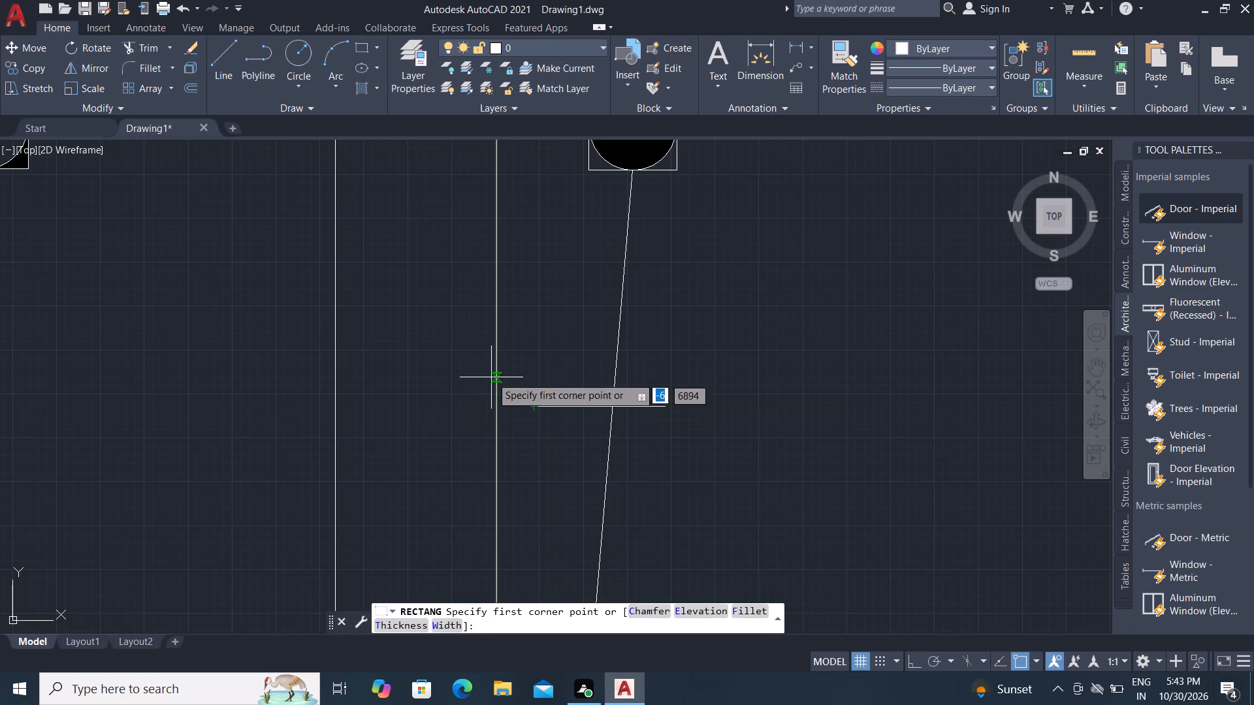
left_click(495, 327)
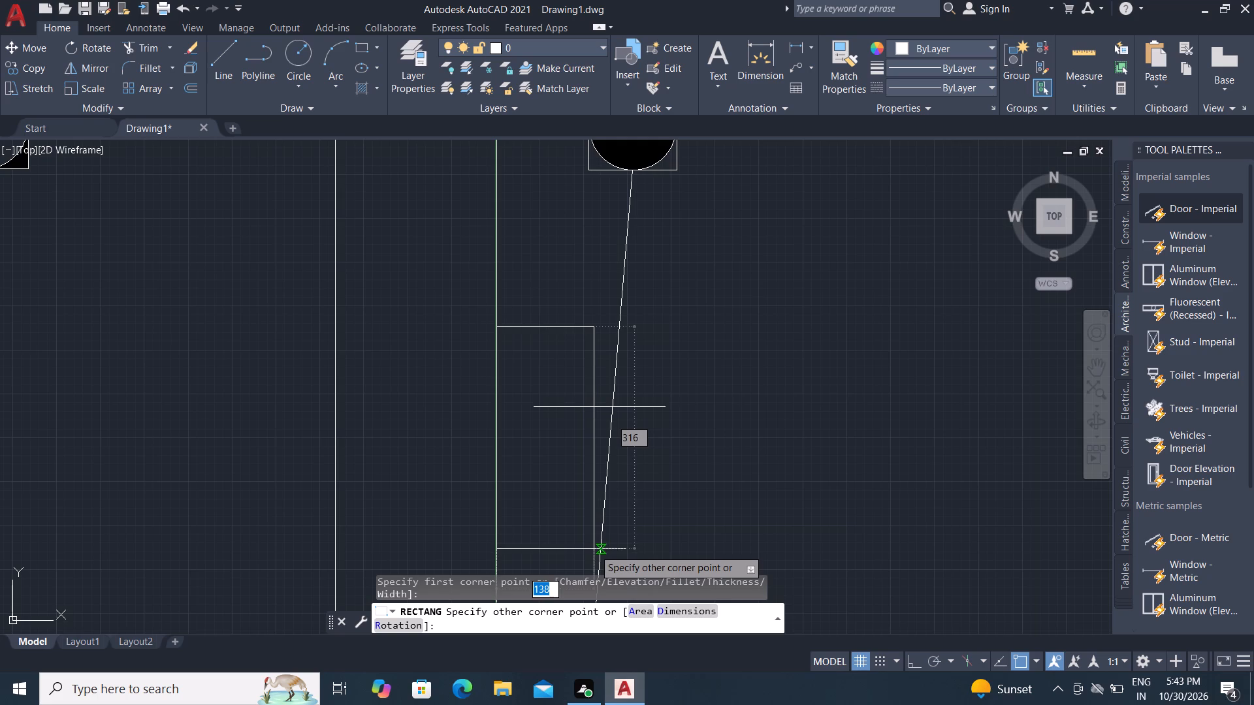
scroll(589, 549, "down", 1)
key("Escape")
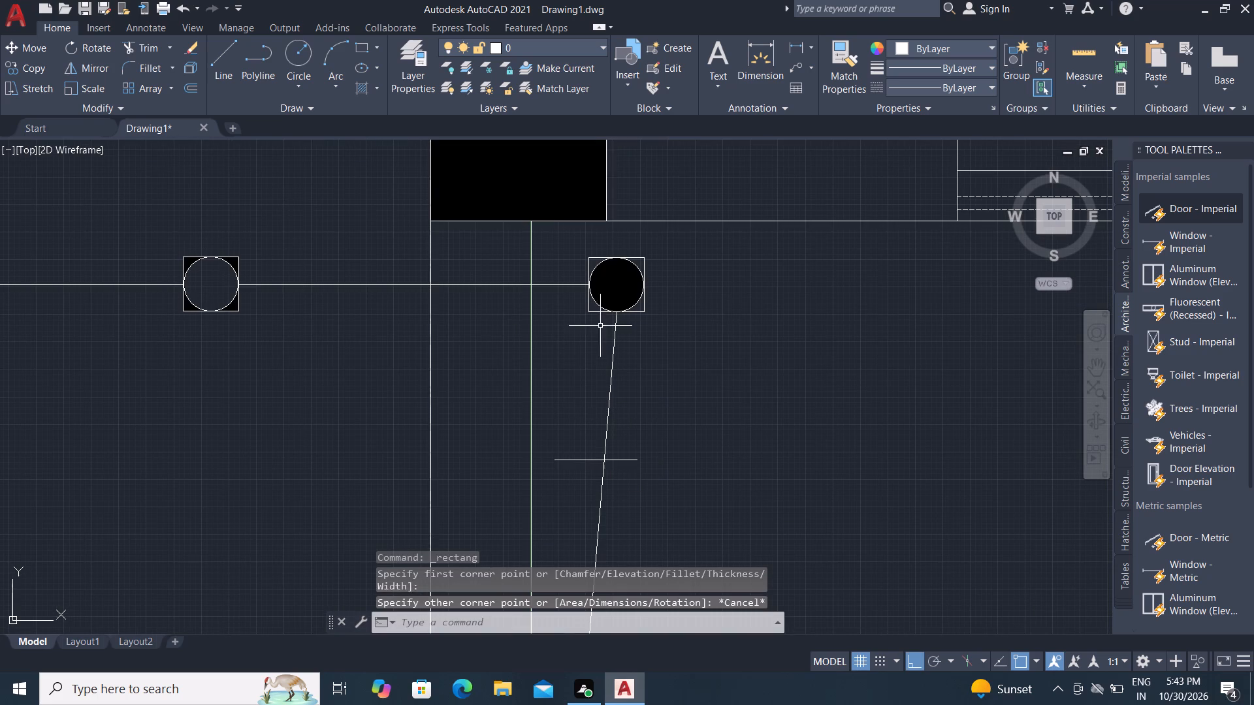
Move the hatched circle and its square inside the upper room horizontally a short distance toward the adjacent wall.
left_click(571, 242)
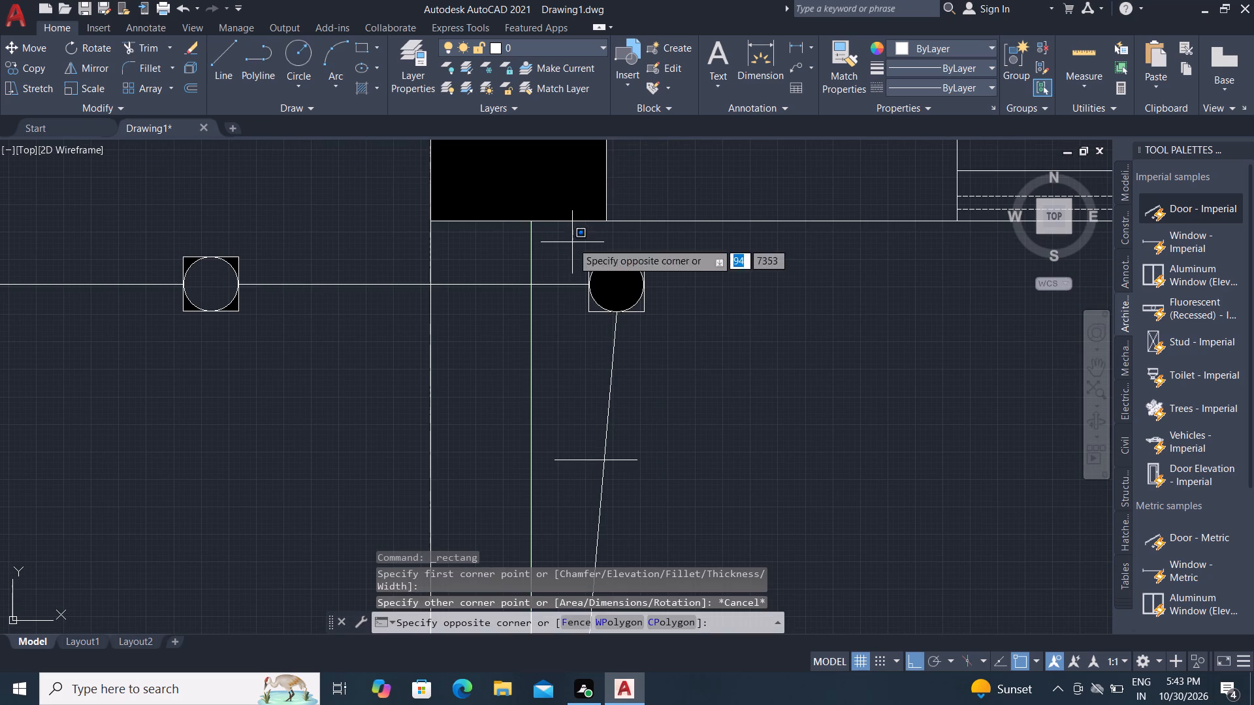
left_click(662, 349)
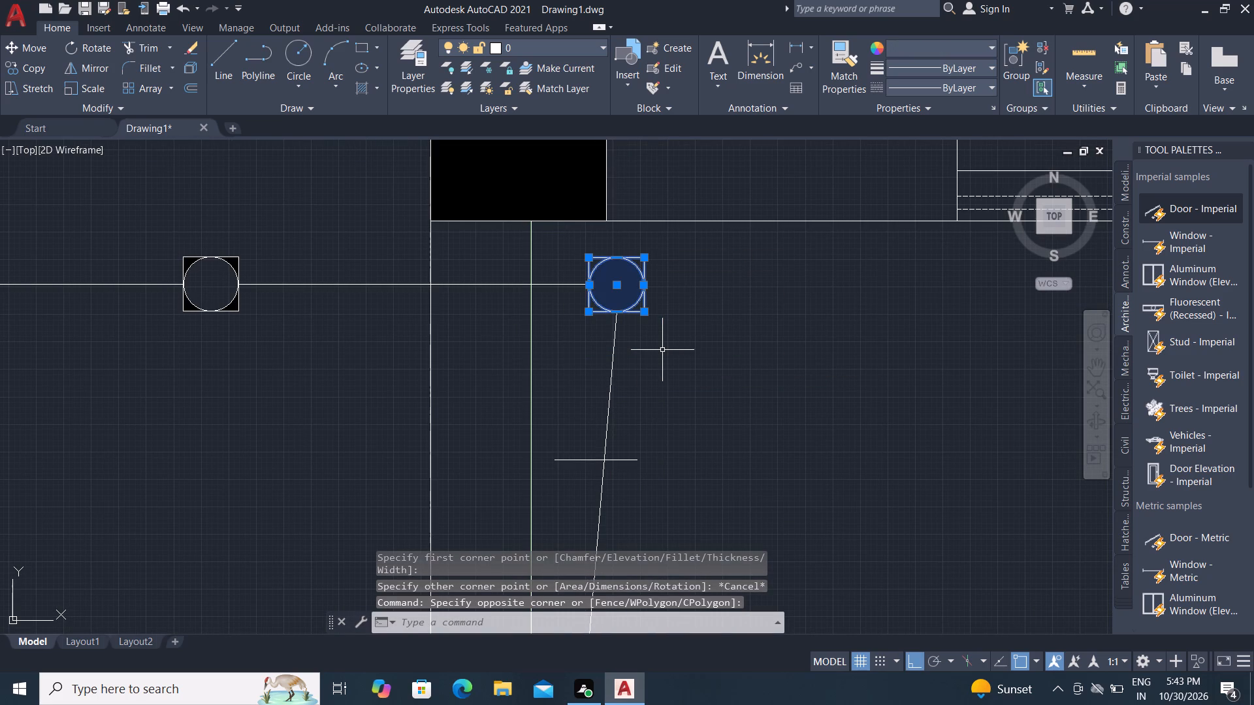
key("m")
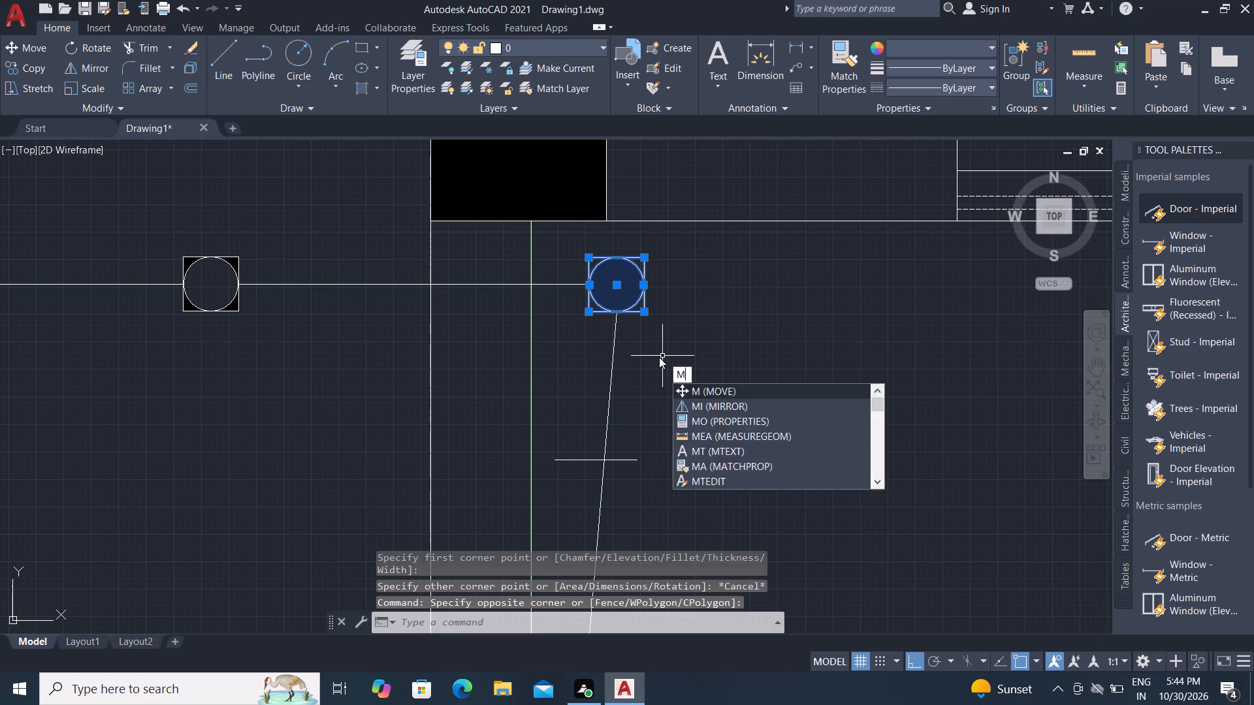
key("space")
left_click(590, 284)
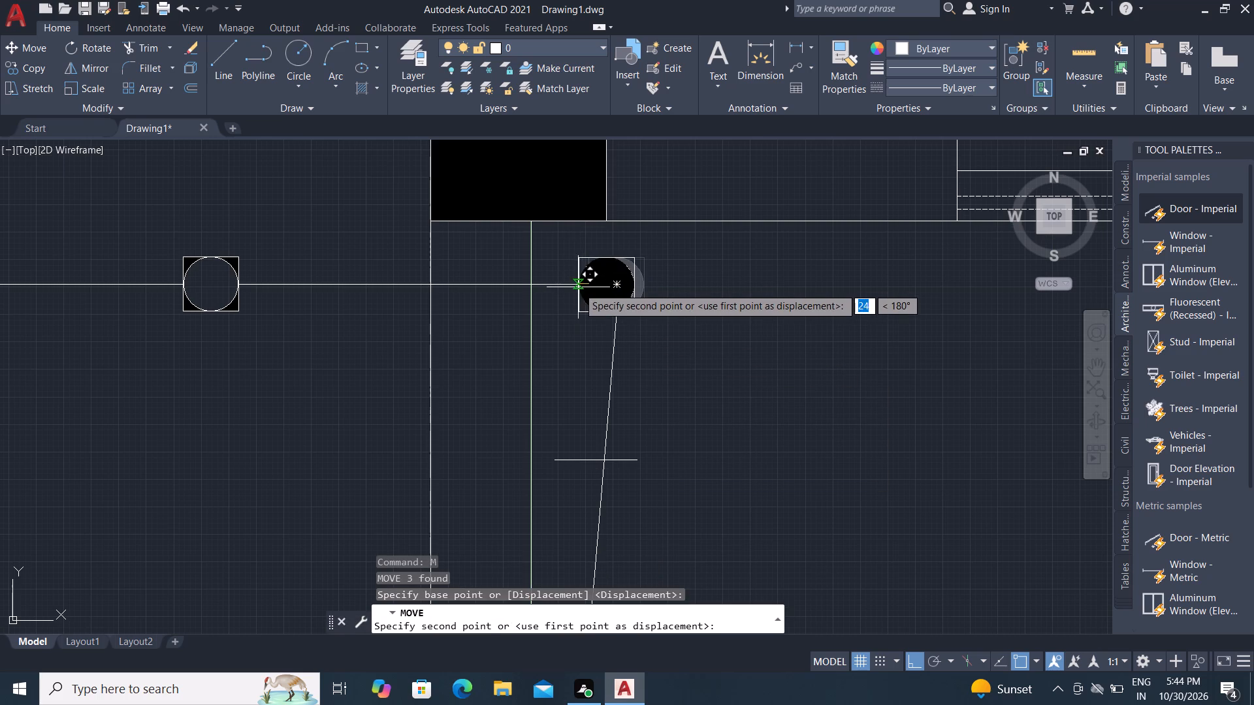
left_click(573, 285)
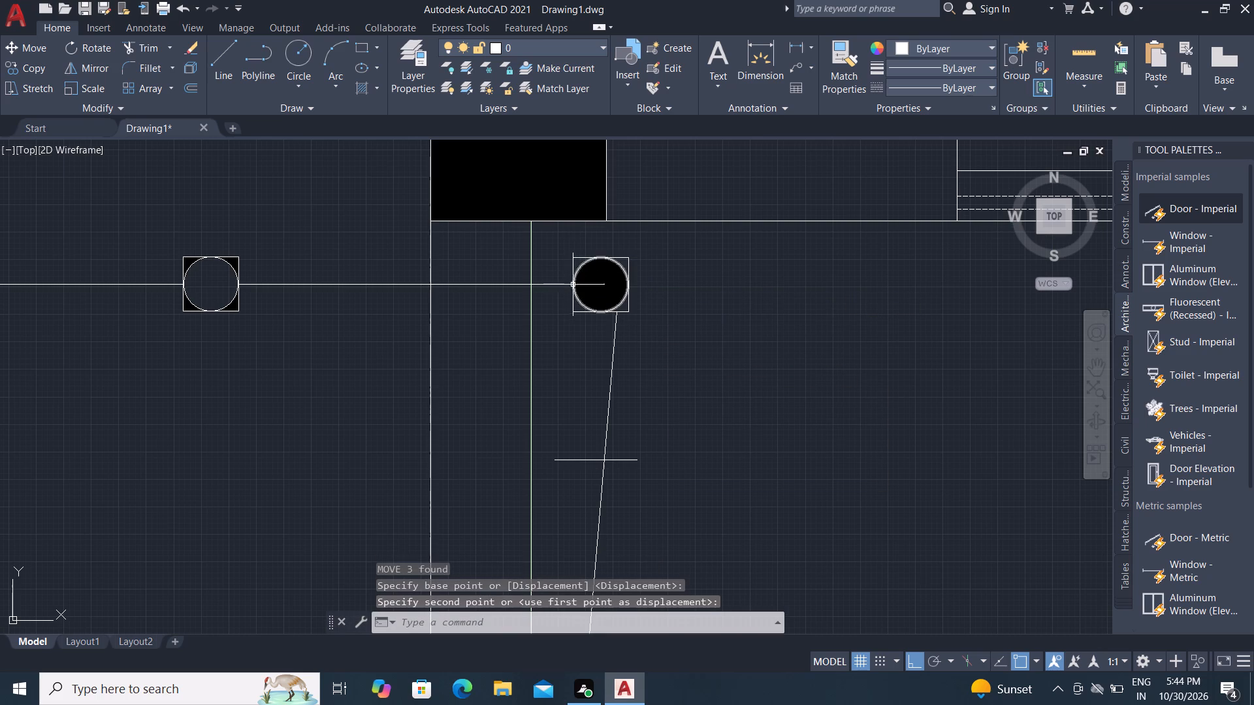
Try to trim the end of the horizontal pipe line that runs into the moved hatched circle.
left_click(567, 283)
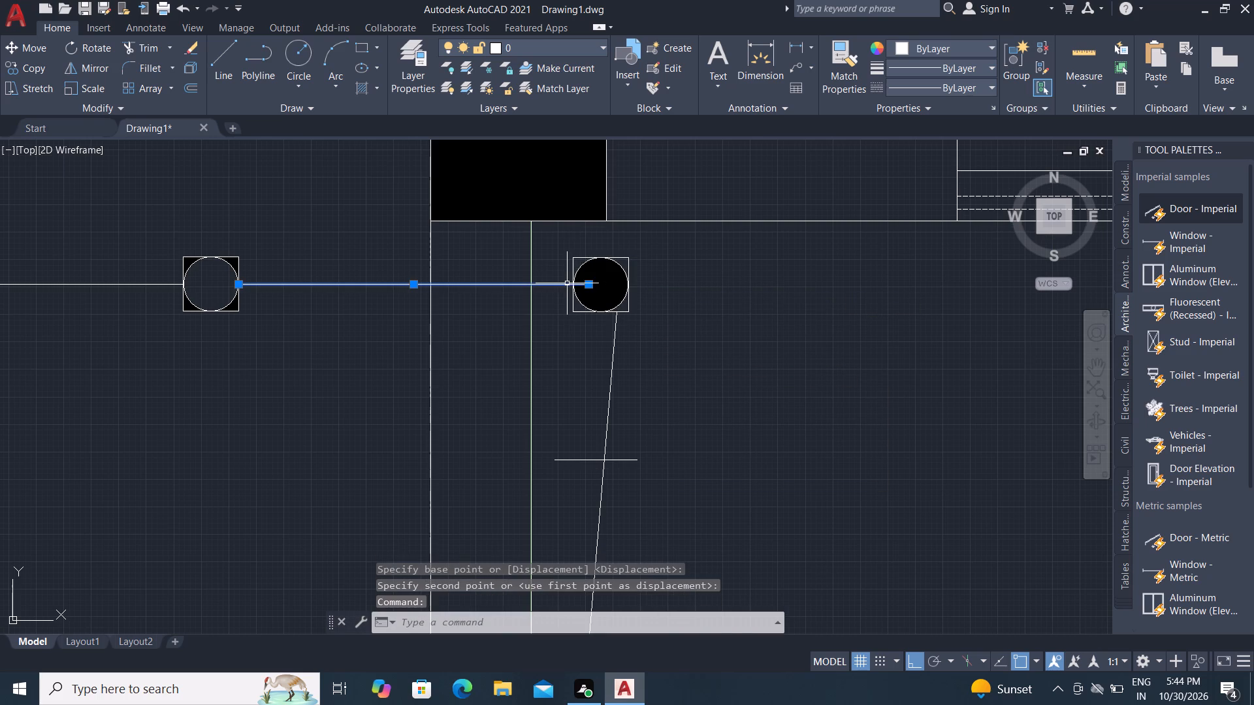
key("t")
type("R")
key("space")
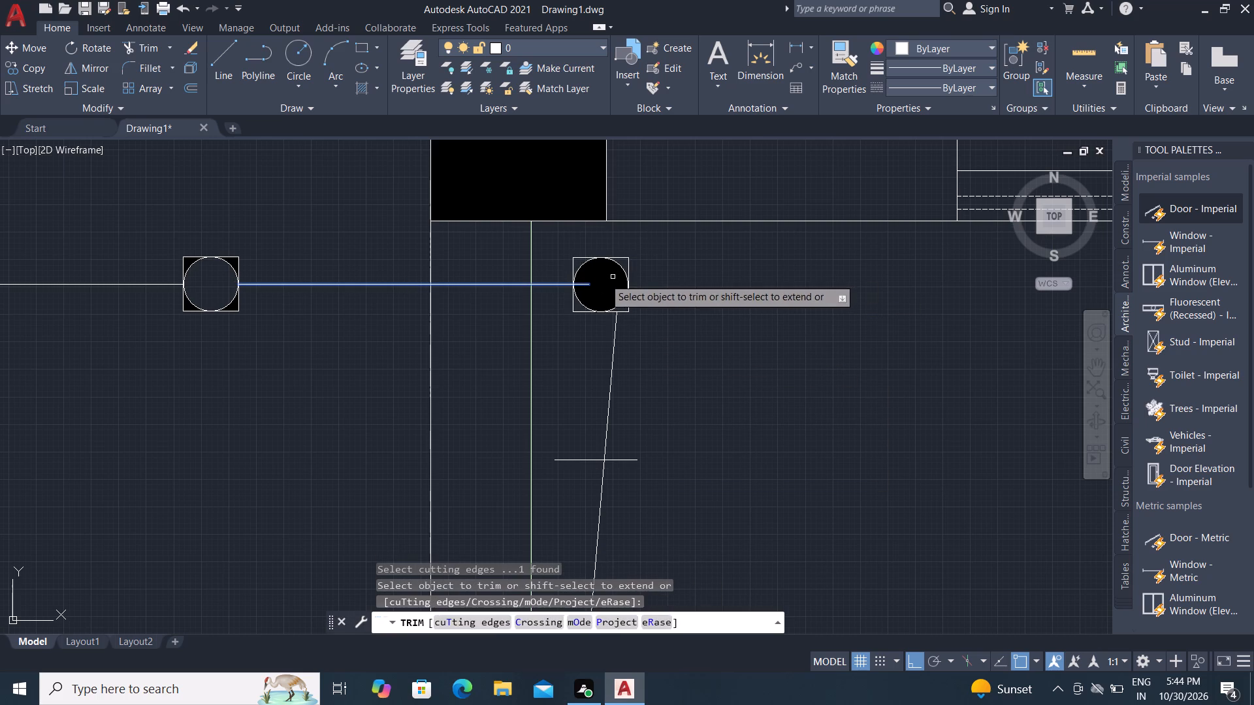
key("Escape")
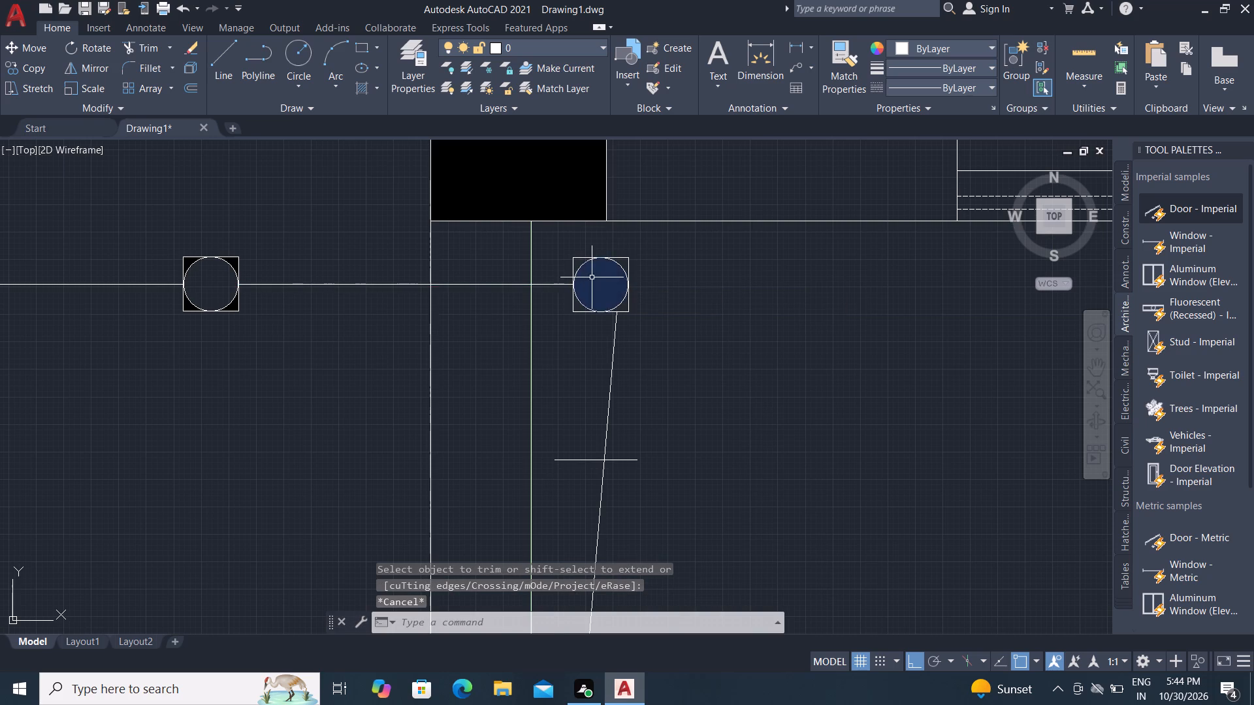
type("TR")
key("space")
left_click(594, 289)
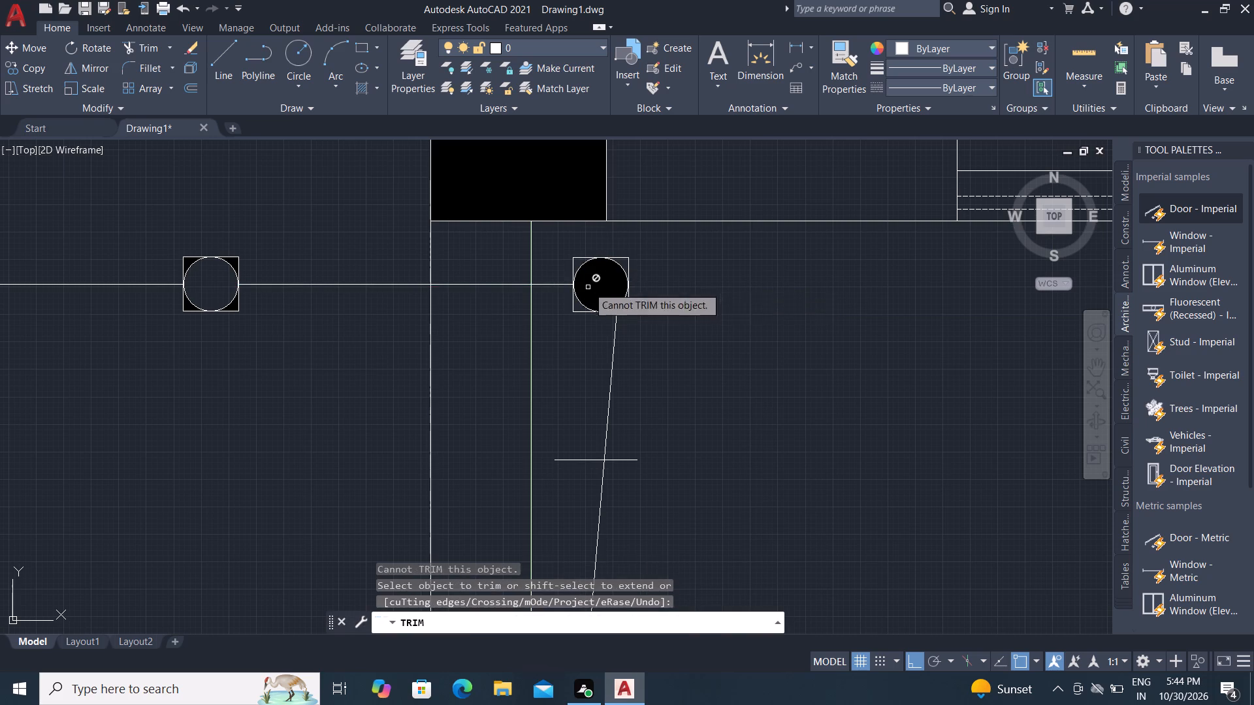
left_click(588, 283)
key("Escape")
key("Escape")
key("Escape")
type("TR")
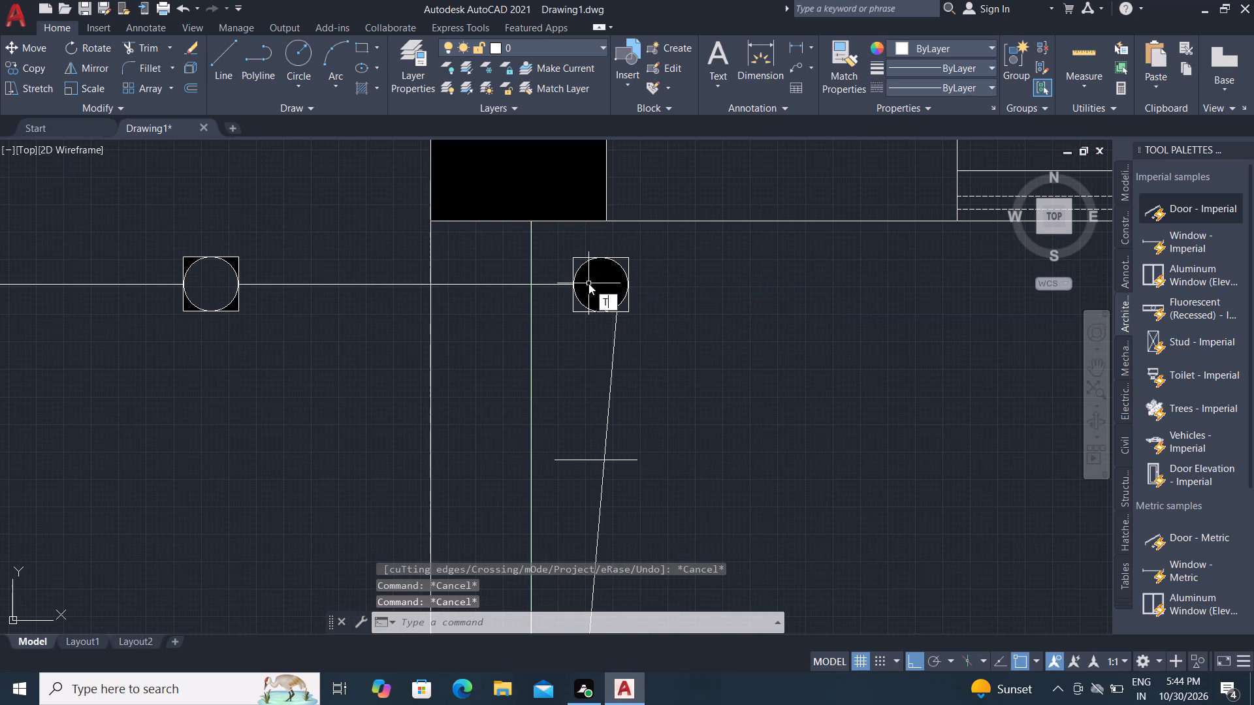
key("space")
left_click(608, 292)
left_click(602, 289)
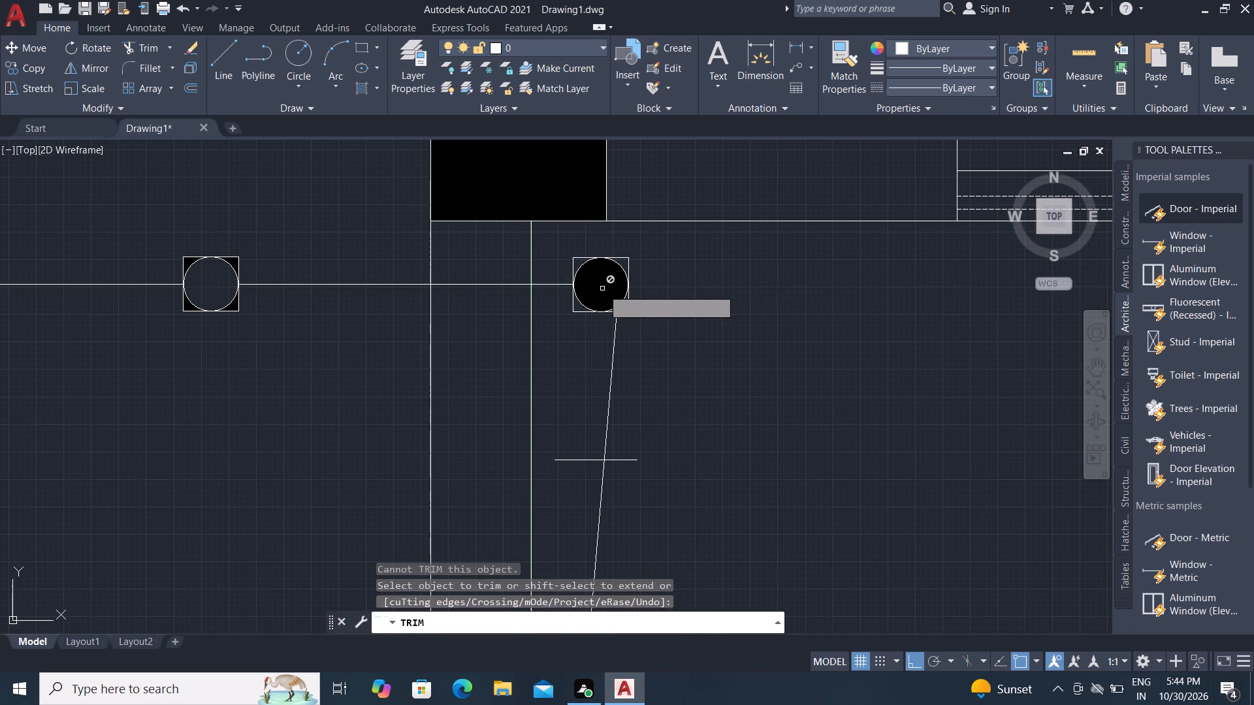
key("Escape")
Erase the solid hatch inside the moved circular fitting.
left_click(602, 281)
key("Delete")
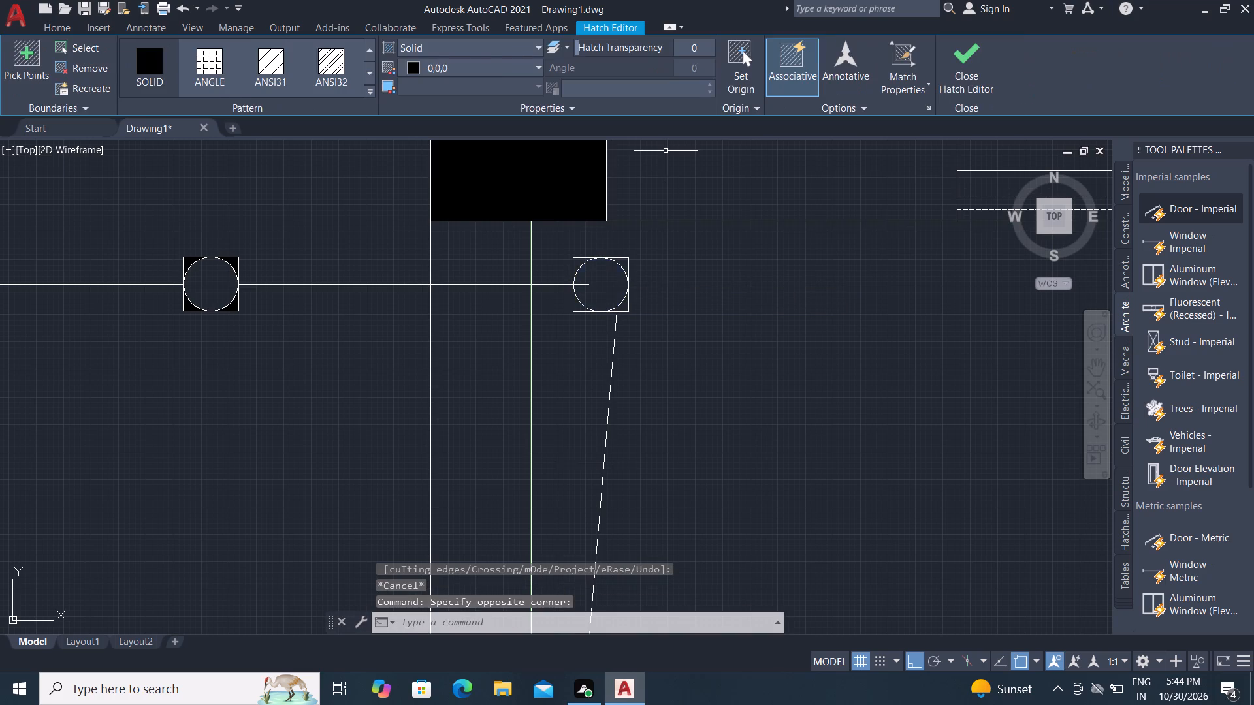
Trim the horizontal pipe line's end inside the moved fitting and the slanted line's part between fitting and short horizontal line.
type("TR")
key("space")
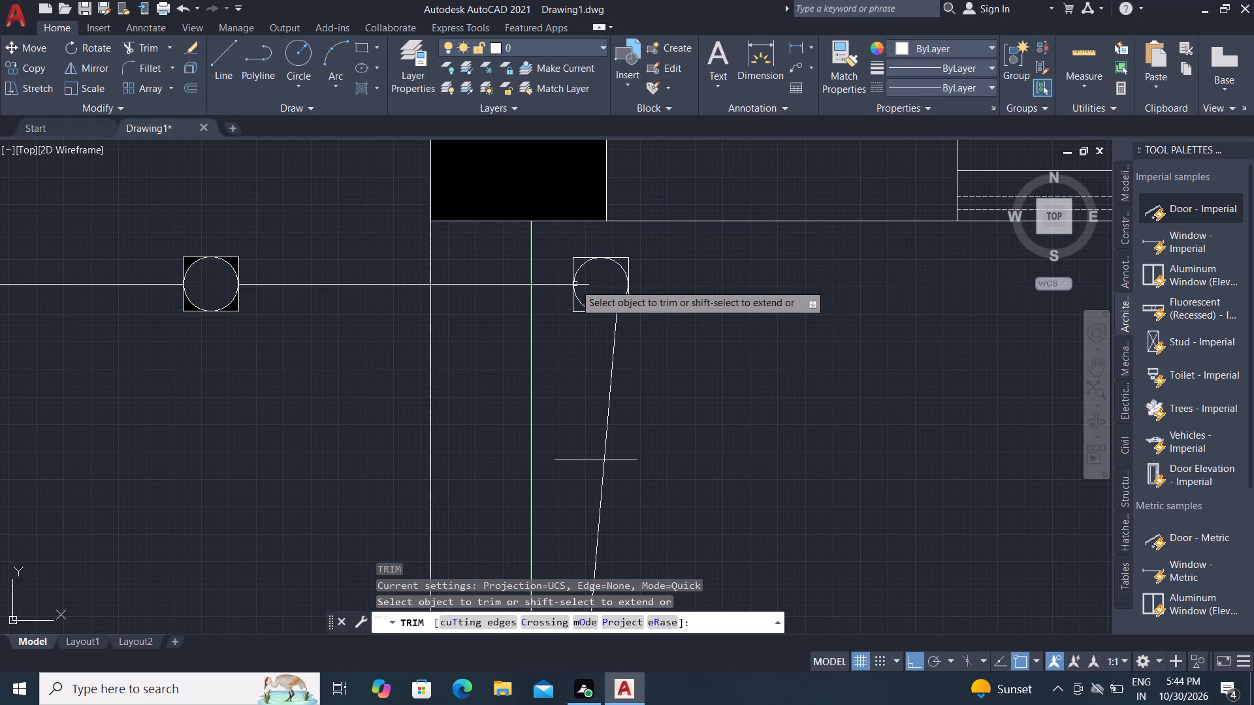
left_click(584, 286)
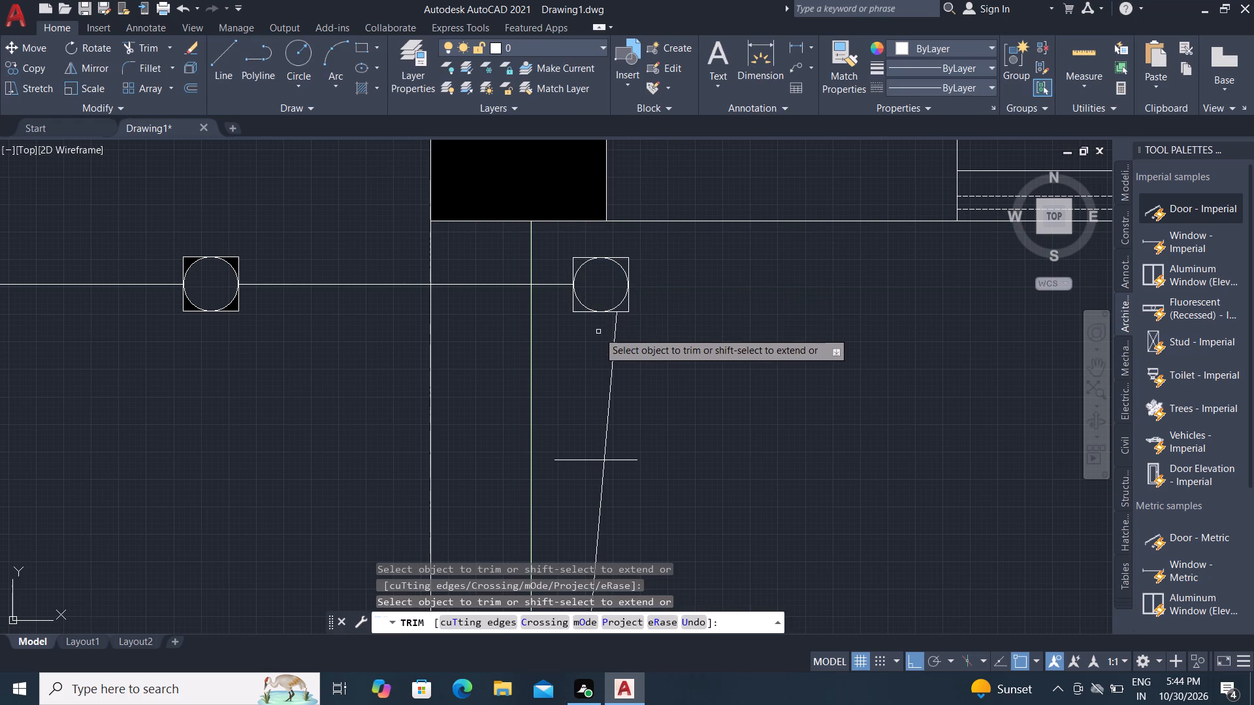
left_click(615, 340)
key("Escape")
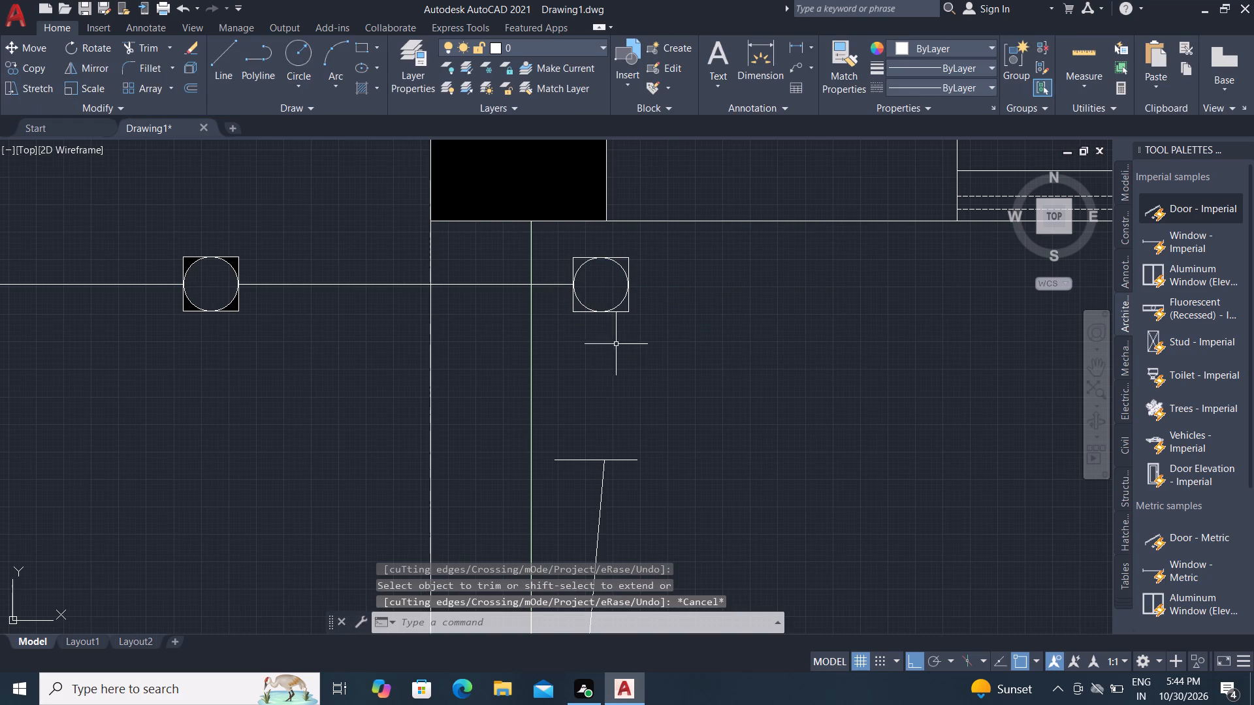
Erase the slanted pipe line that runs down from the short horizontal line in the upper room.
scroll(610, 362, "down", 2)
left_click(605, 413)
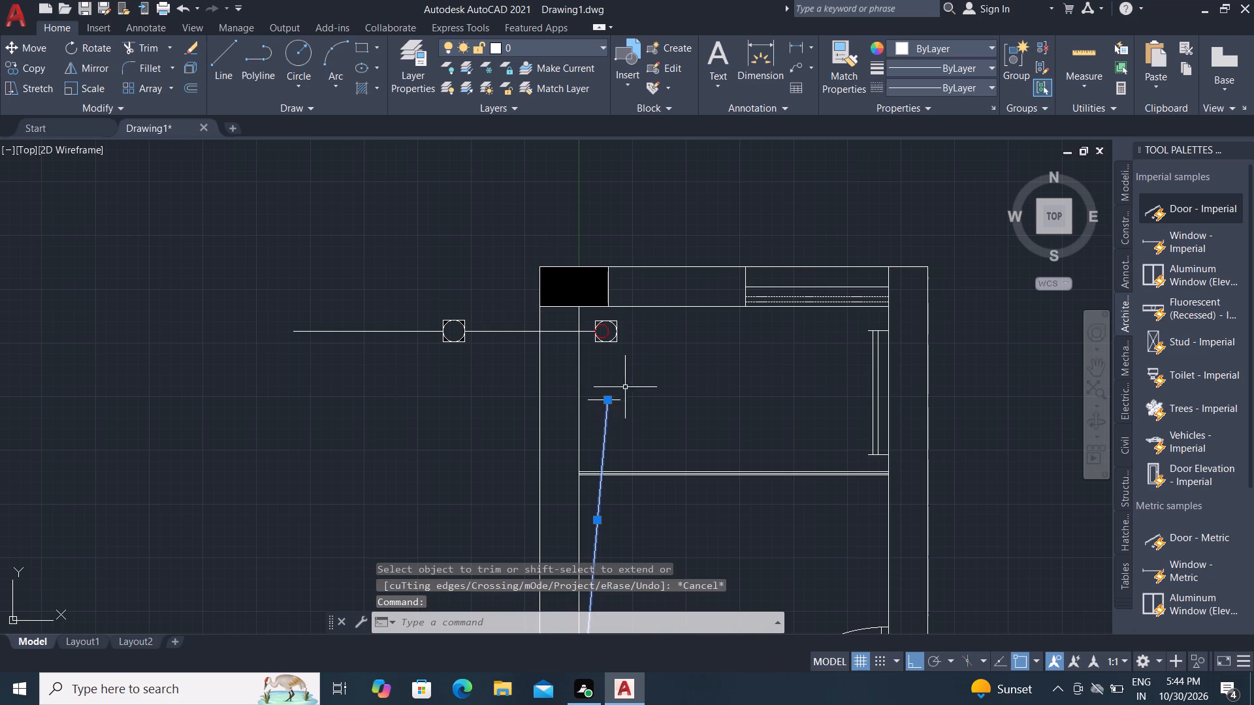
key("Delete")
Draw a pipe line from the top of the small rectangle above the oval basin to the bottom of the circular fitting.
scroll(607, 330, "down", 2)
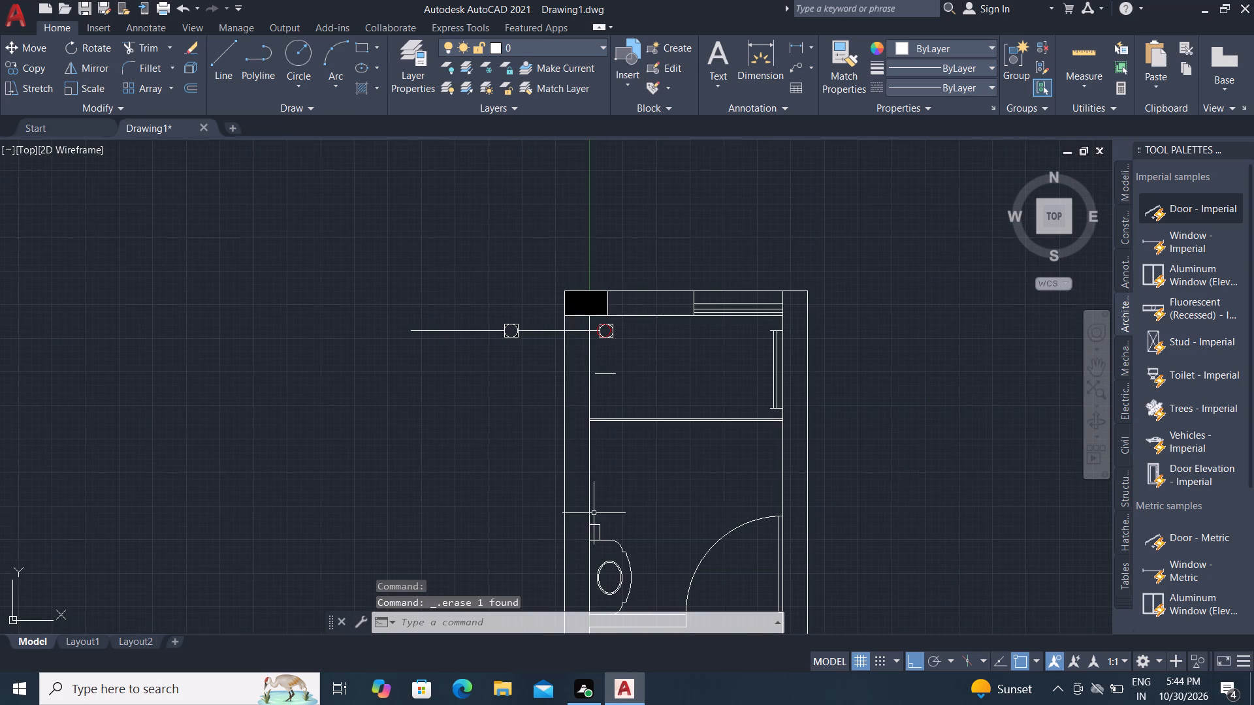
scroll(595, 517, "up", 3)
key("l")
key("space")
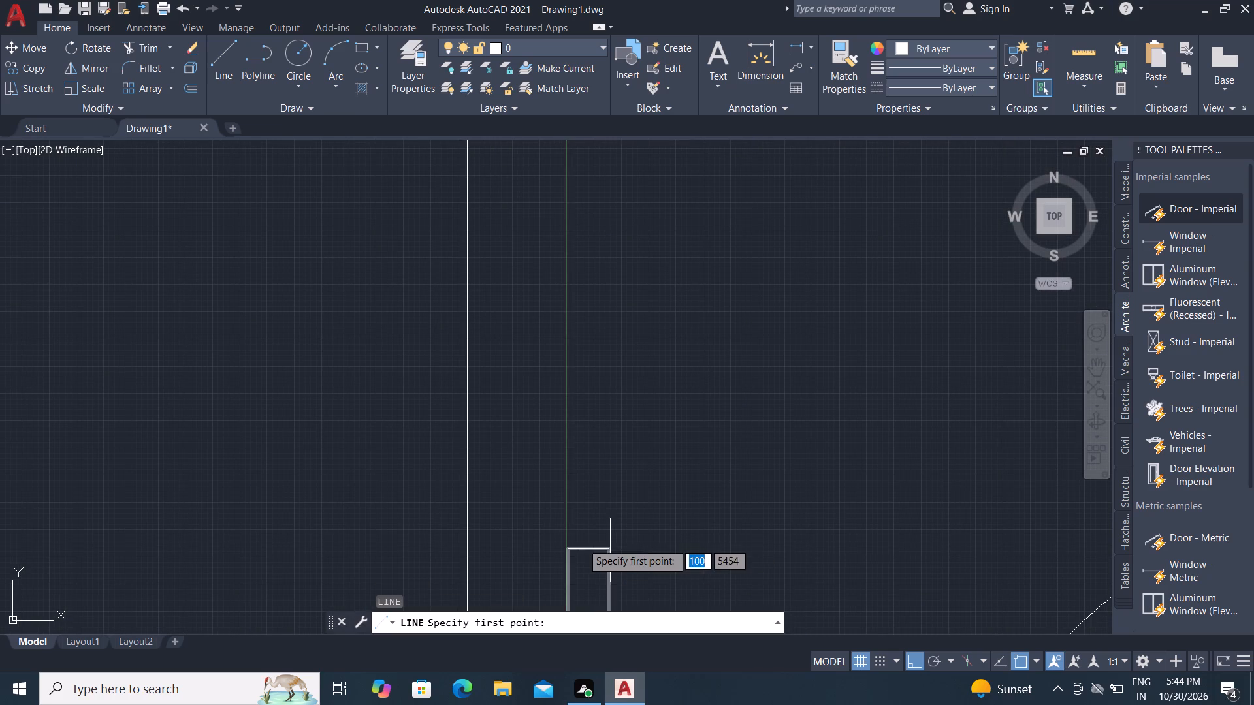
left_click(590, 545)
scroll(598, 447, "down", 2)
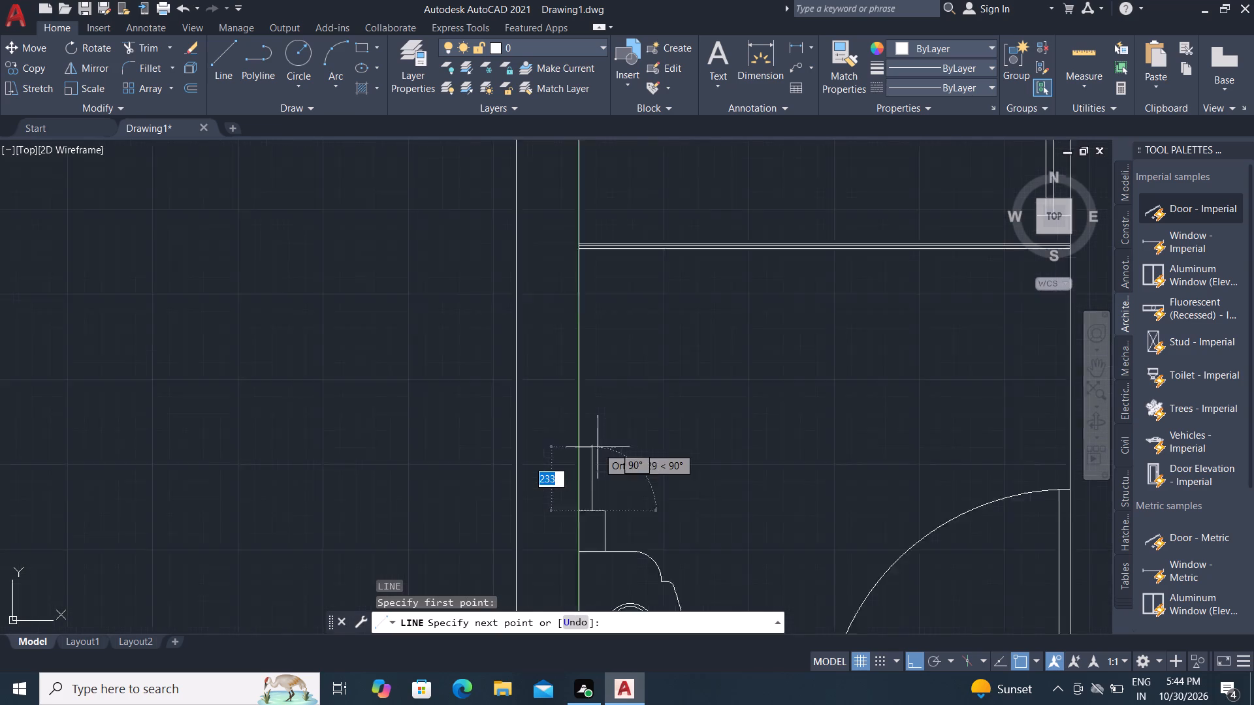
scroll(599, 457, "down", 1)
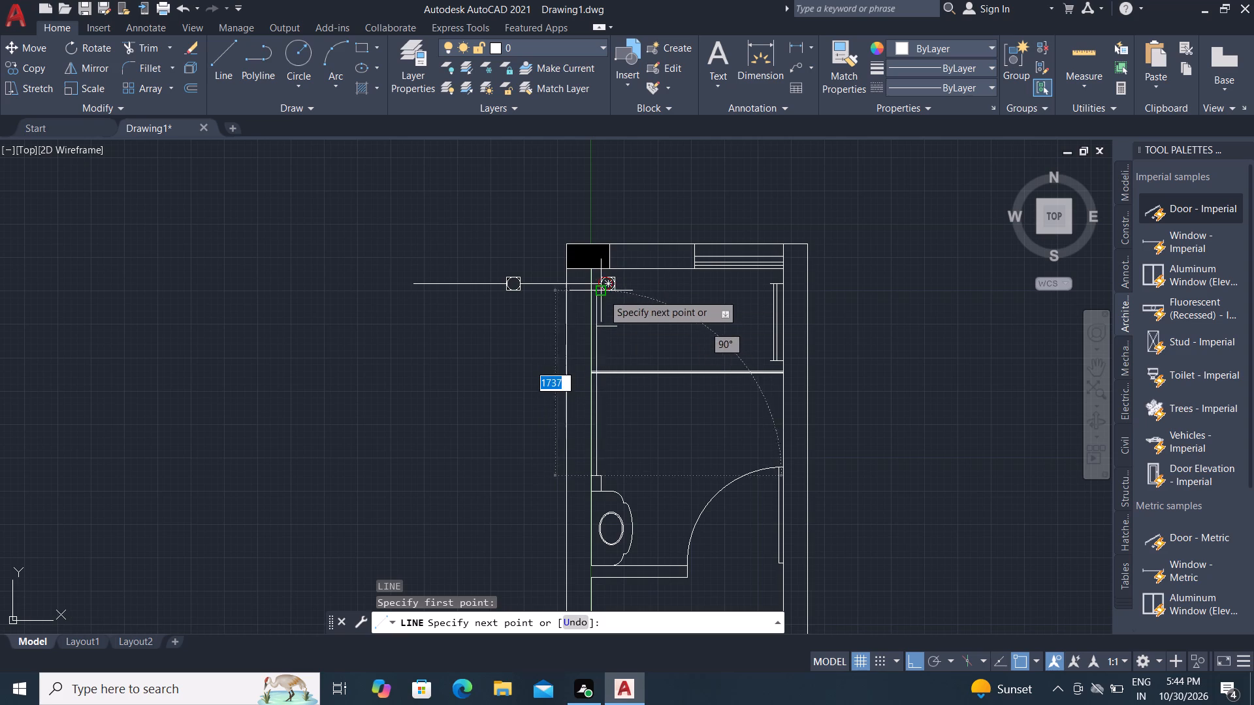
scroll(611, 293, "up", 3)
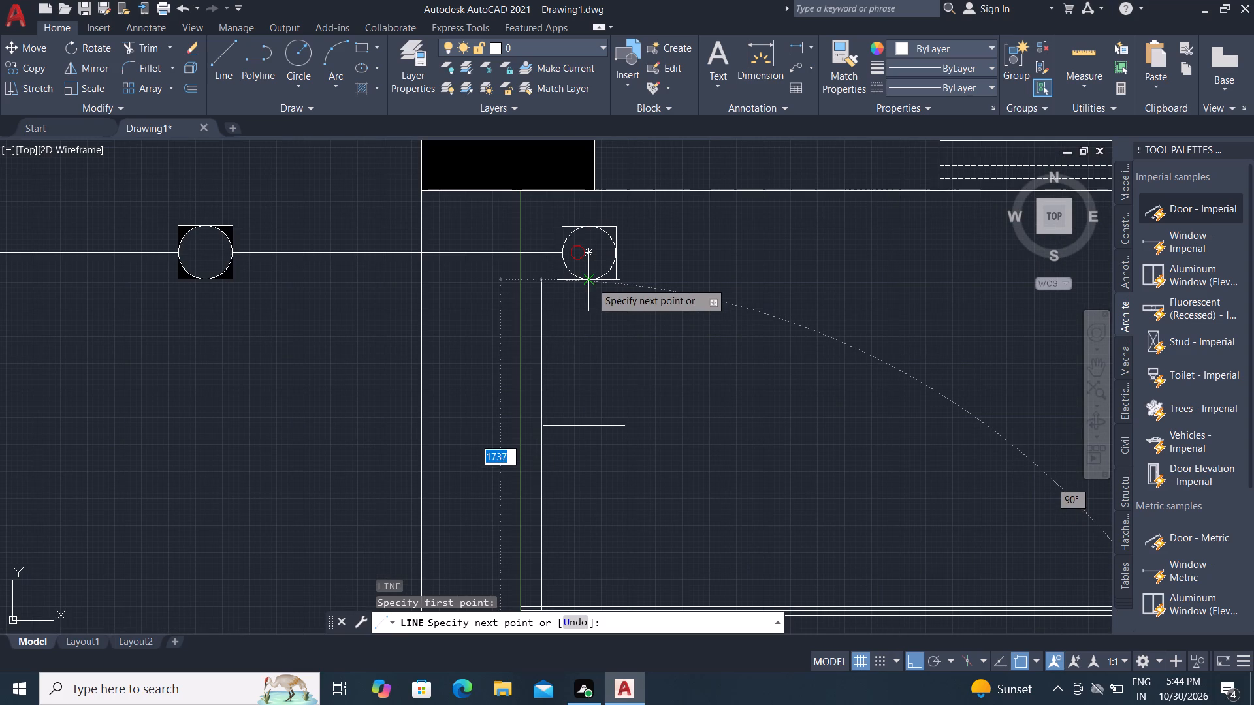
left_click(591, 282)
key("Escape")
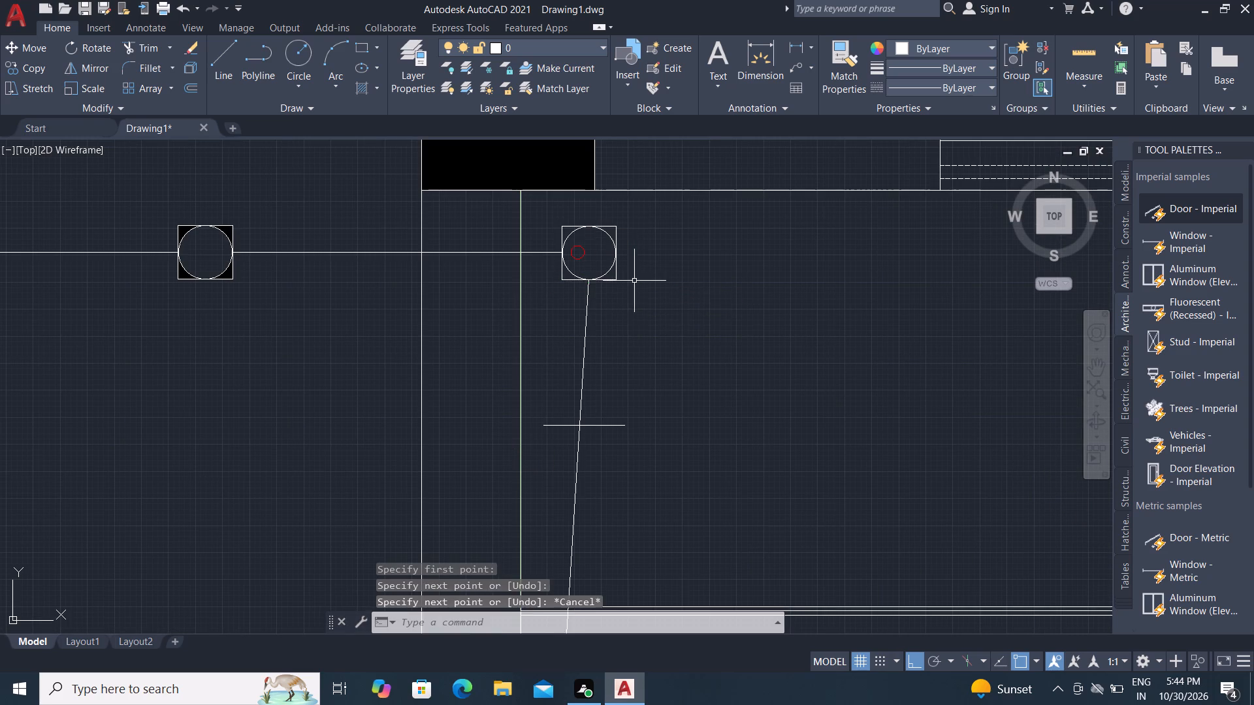
Undo the recent line, trim, move and erase edits back to before the zigzag wall fixture's outer rectangle was erased.
scroll(634, 281, "down", 1)
key("ctrl+z")
key("ctrl+z")
key("ctrl+z")
key("ctrl+z")
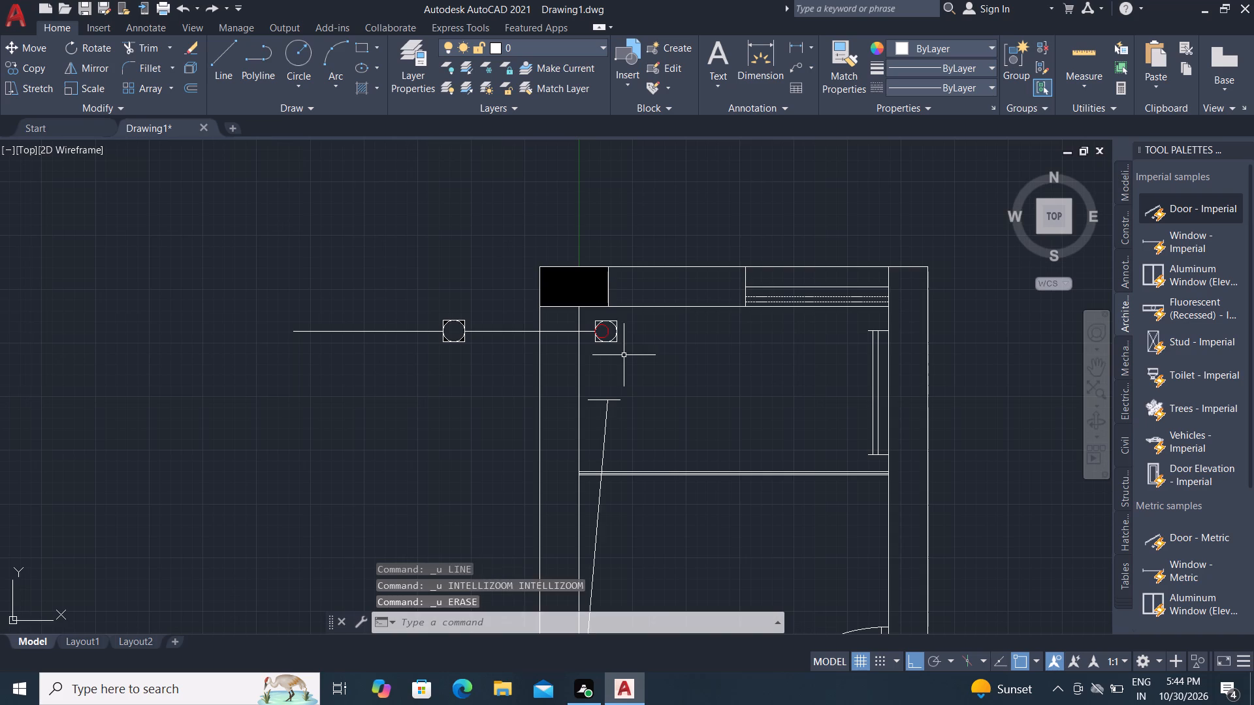
key("ctrl+z")
key("ctrl+z")
key("ctrl+z")
key("ctrl+z")
key("ctrl+z")
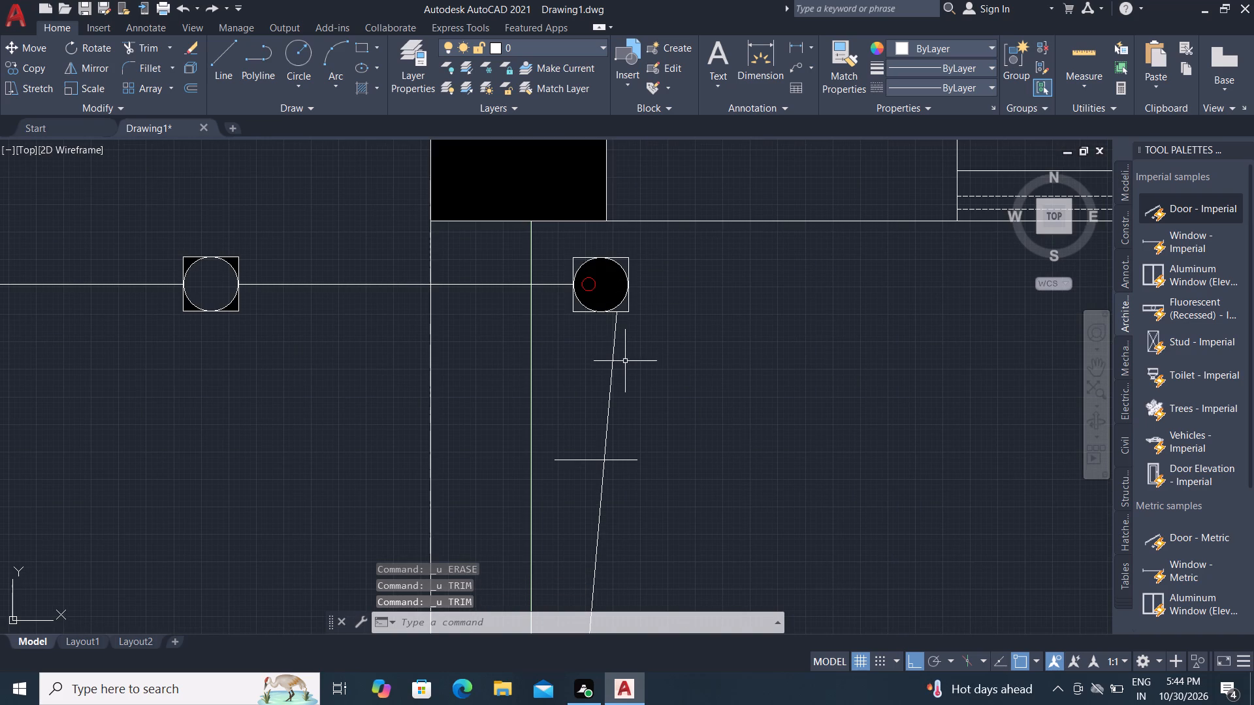
key("ctrl+z")
key("ctrl+z")
key("ctrl+z")
key("ctrl+z")
key("ctrl+z")
key("ctrl+z")
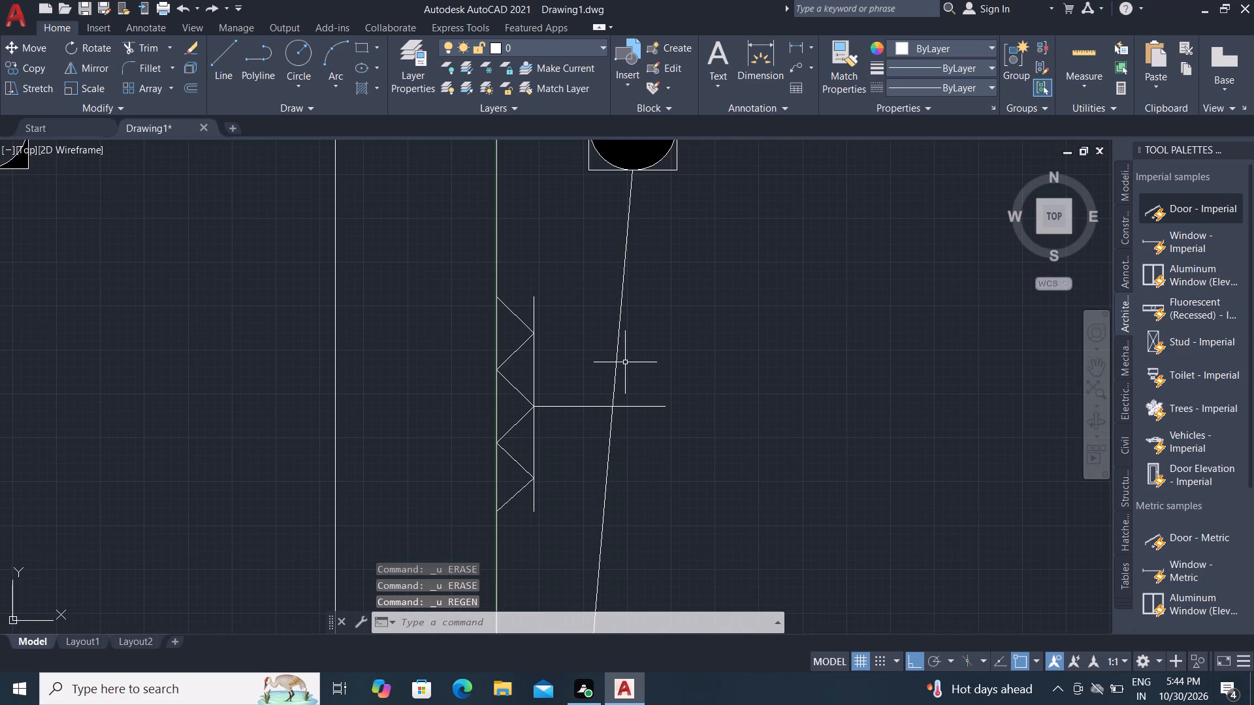
key("ctrl+z")
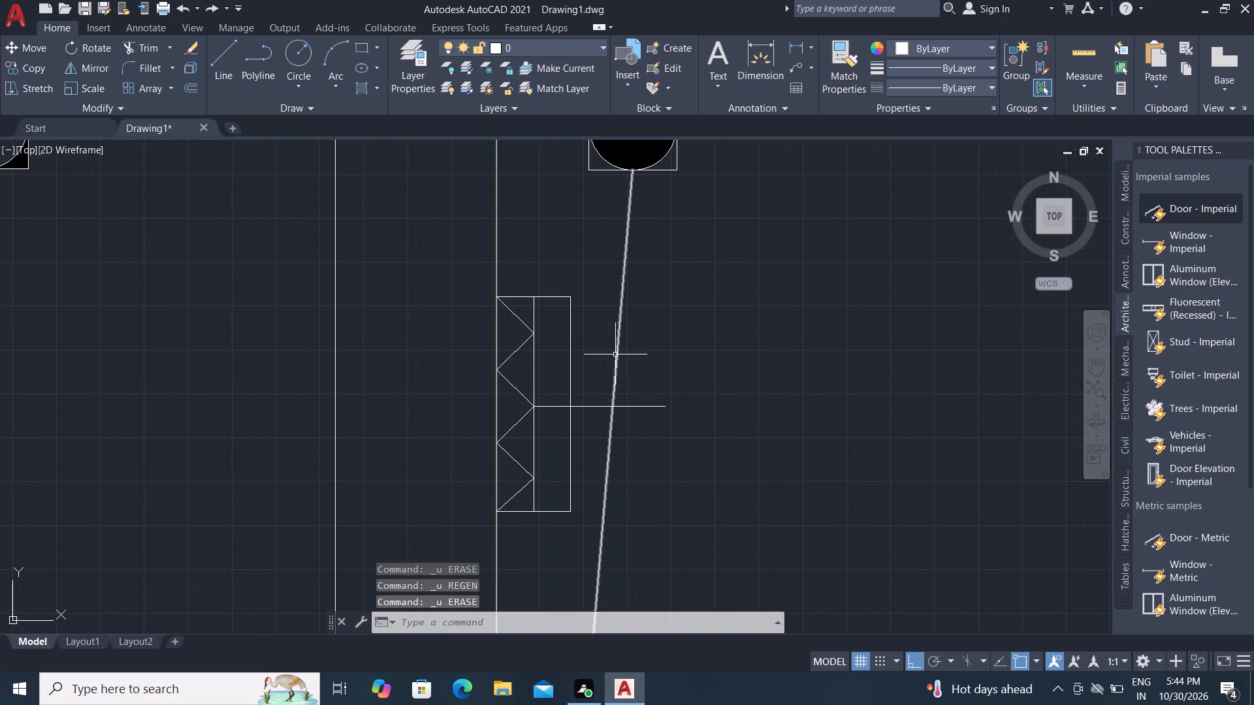
Erase the slanted pipe line that runs down from the hatched circular fitting.
left_click(615, 354)
key("Delete")
Move the hatched circle and its square about 37 mm horizontally toward the adjacent wall, onto the pipe line.
scroll(823, 257, "down", 2)
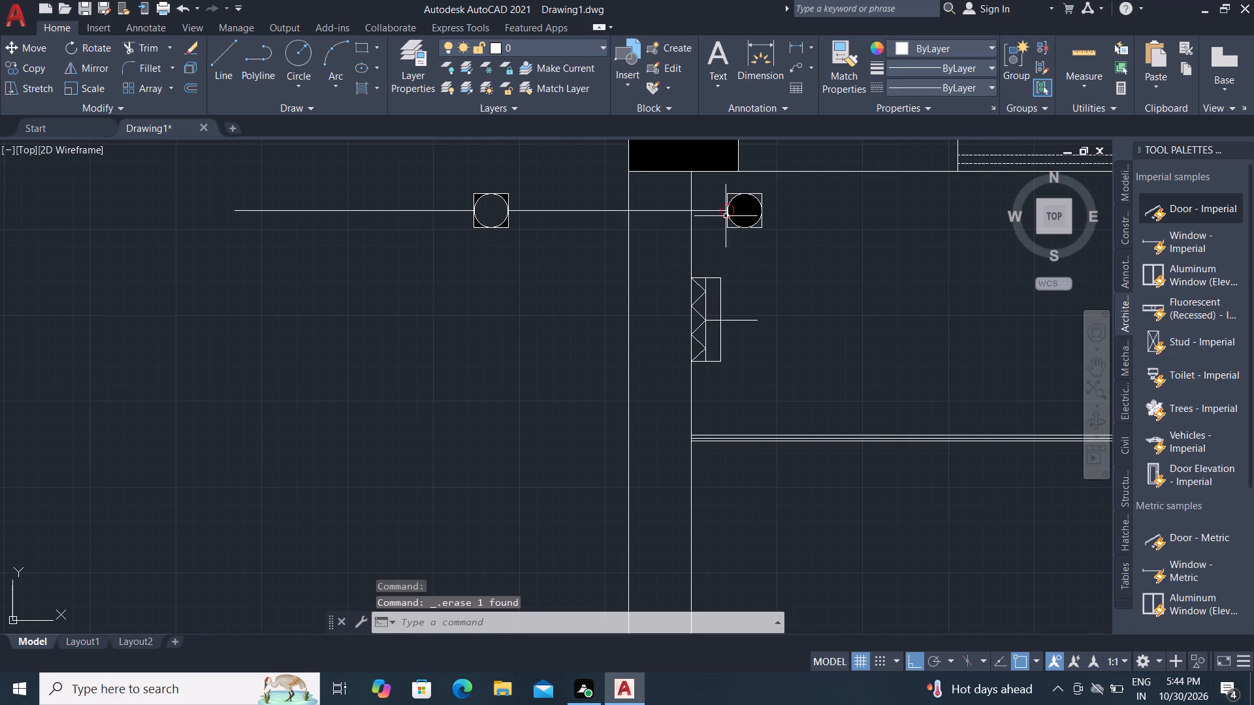
left_click(713, 190)
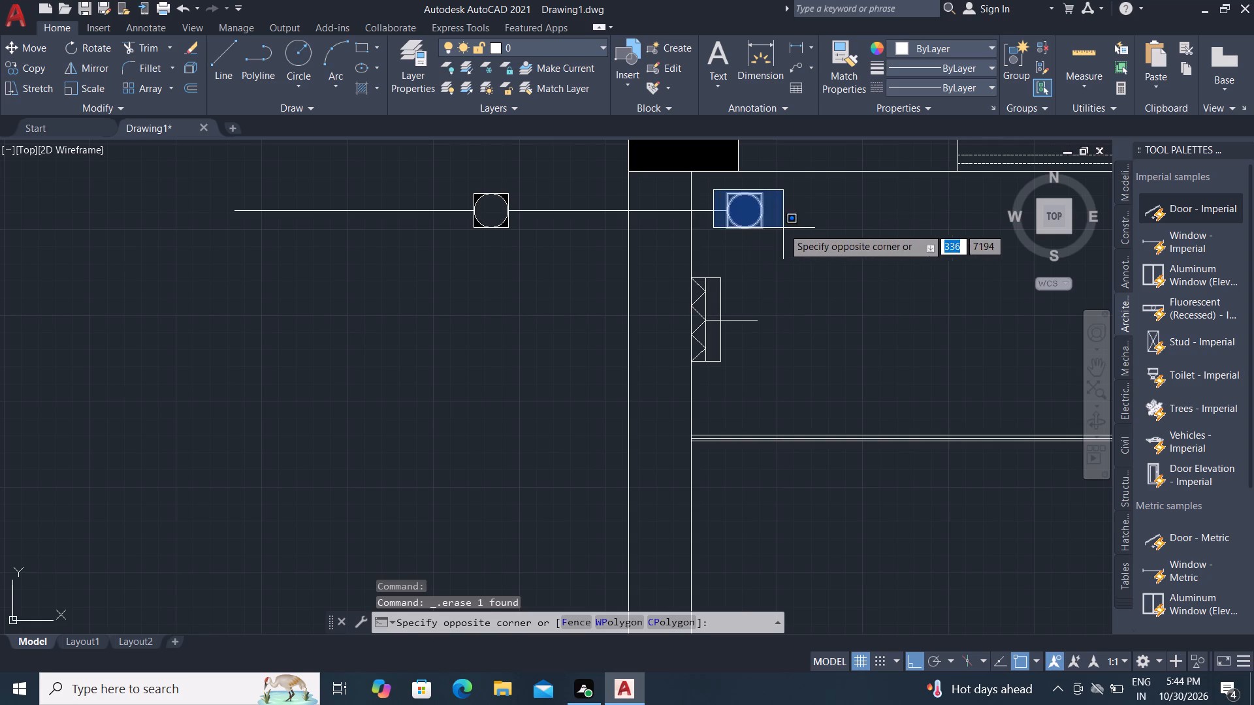
left_click(783, 228)
type("M")
key("space")
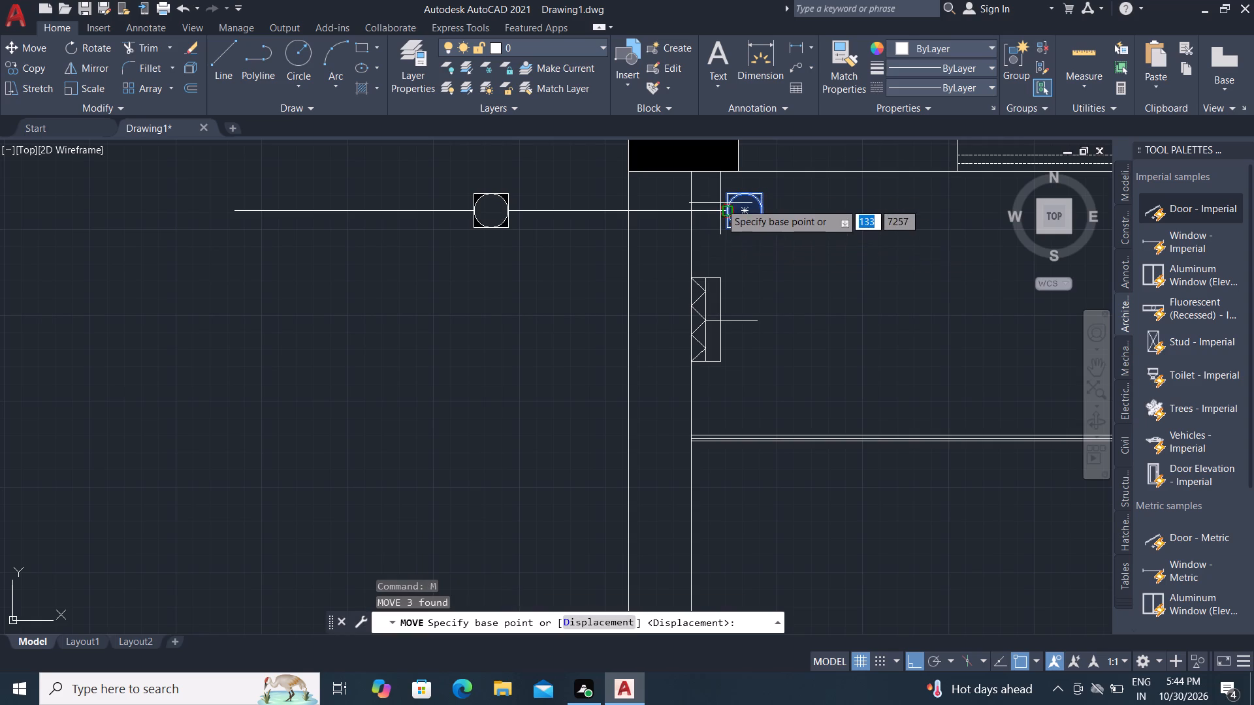
scroll(723, 203, "up", 5)
left_click(735, 250)
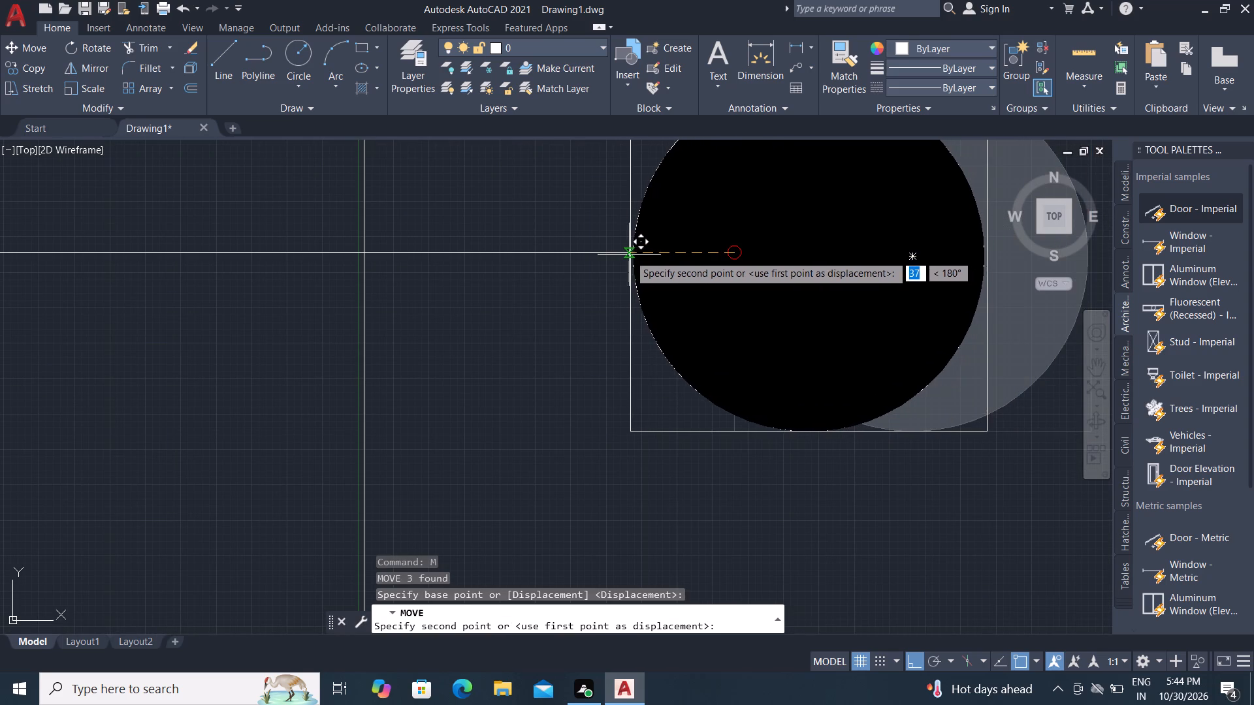
left_click(630, 254)
Draw a pipe line about 1737 mm long from the top midpoint of the basin's small rectangle to the bottom of the hatched circle.
scroll(758, 296, "down", 4)
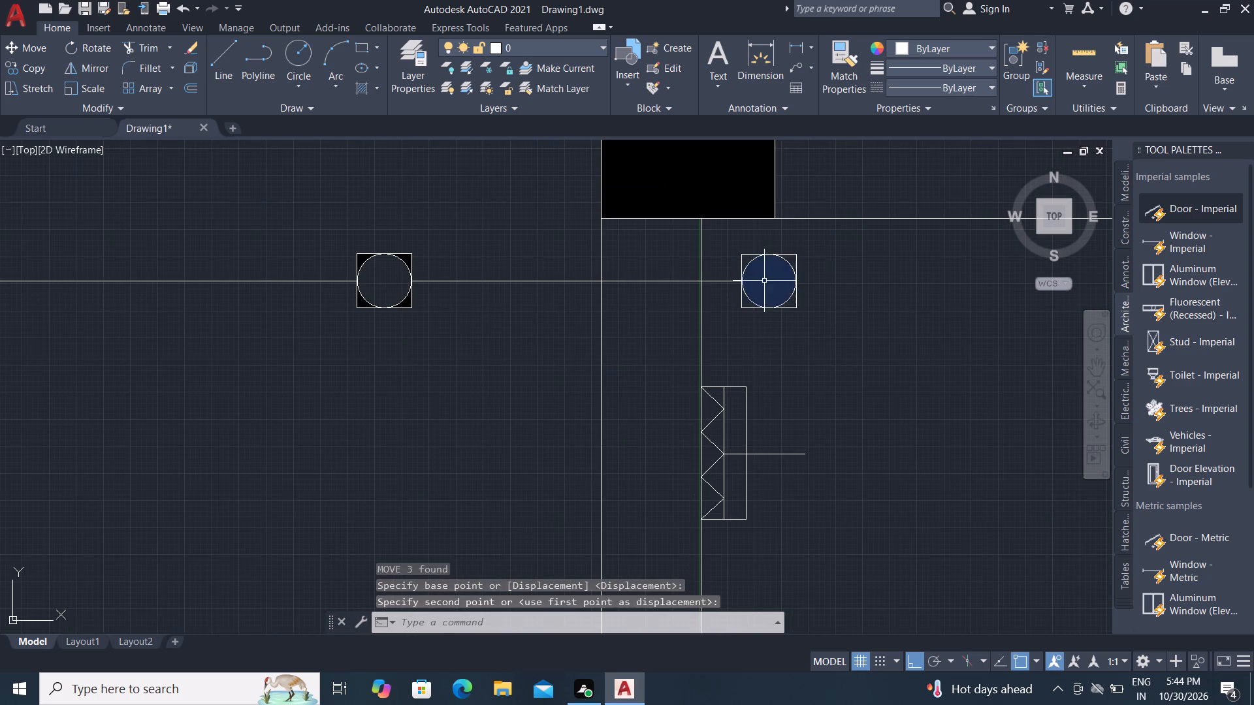
scroll(789, 379, "down", 1)
scroll(658, 337, "down", 1)
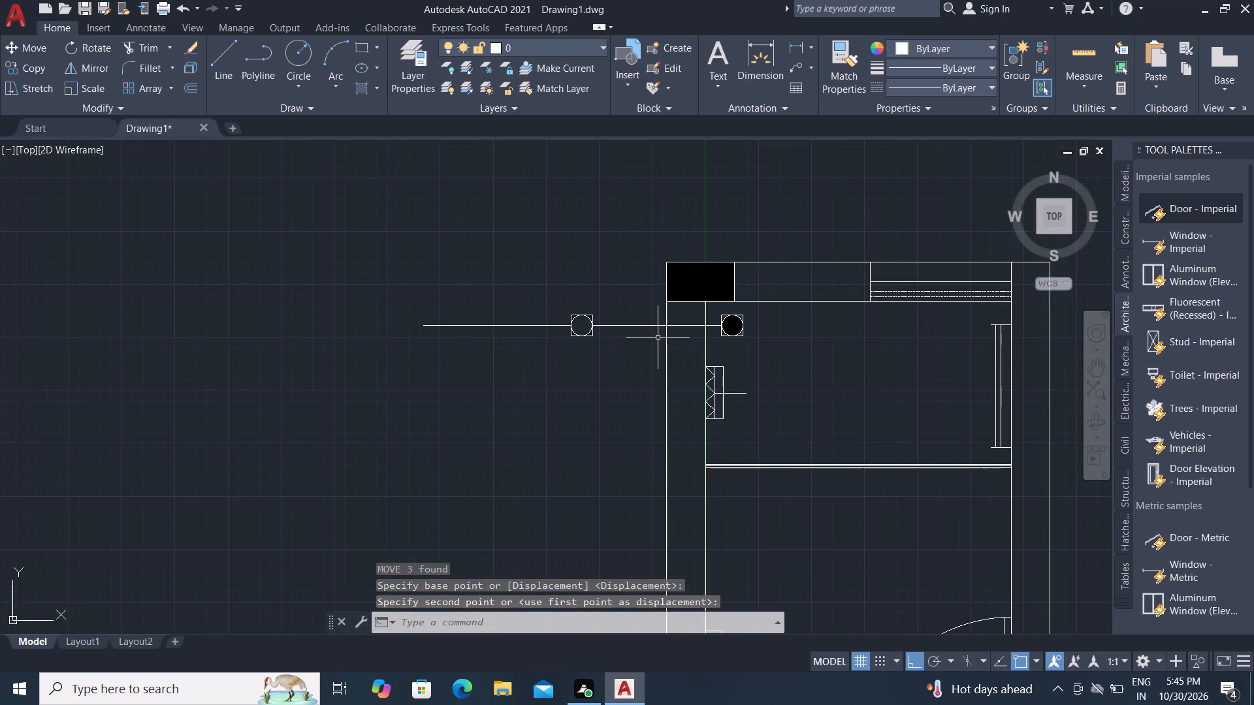
scroll(730, 405, "down", 2)
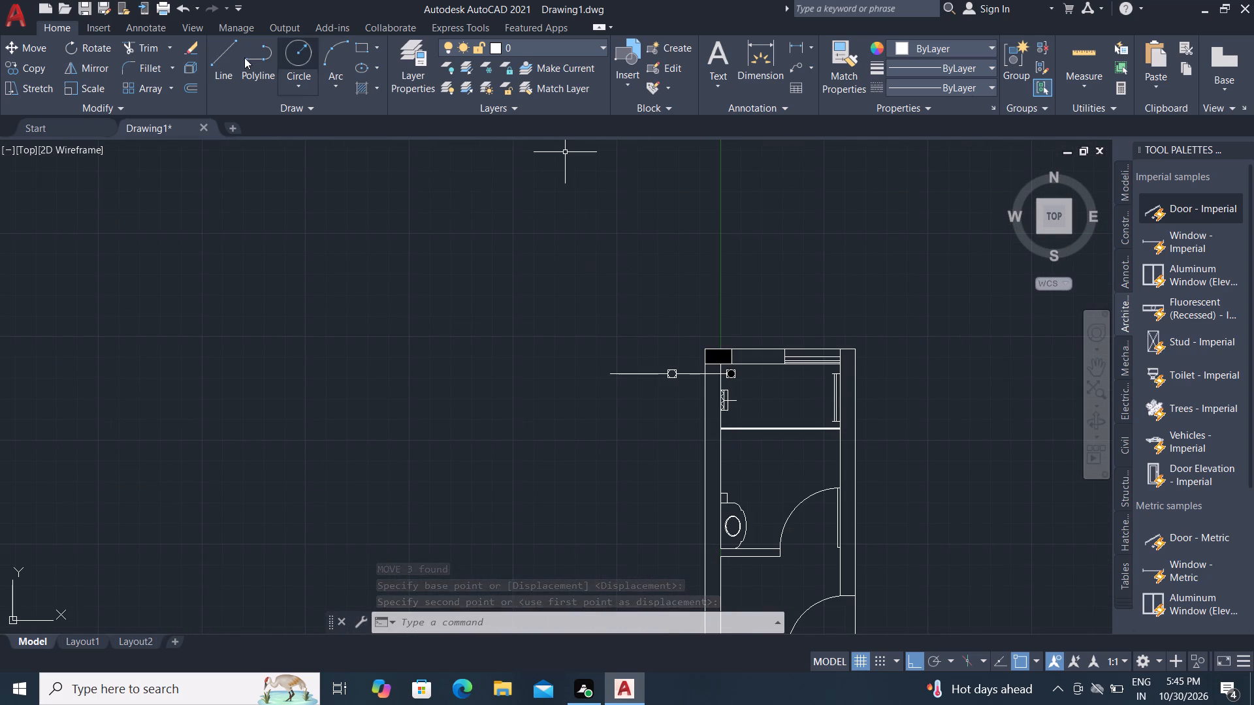
left_click(223, 48)
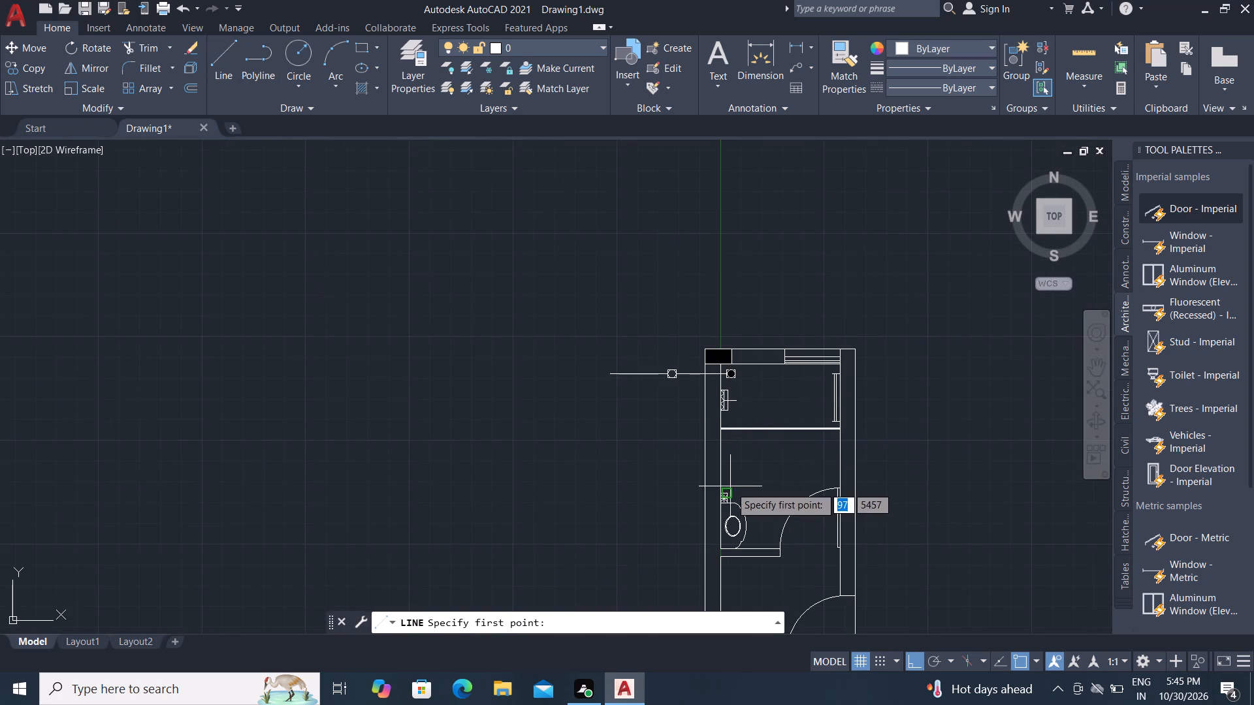
scroll(729, 486, "up", 3)
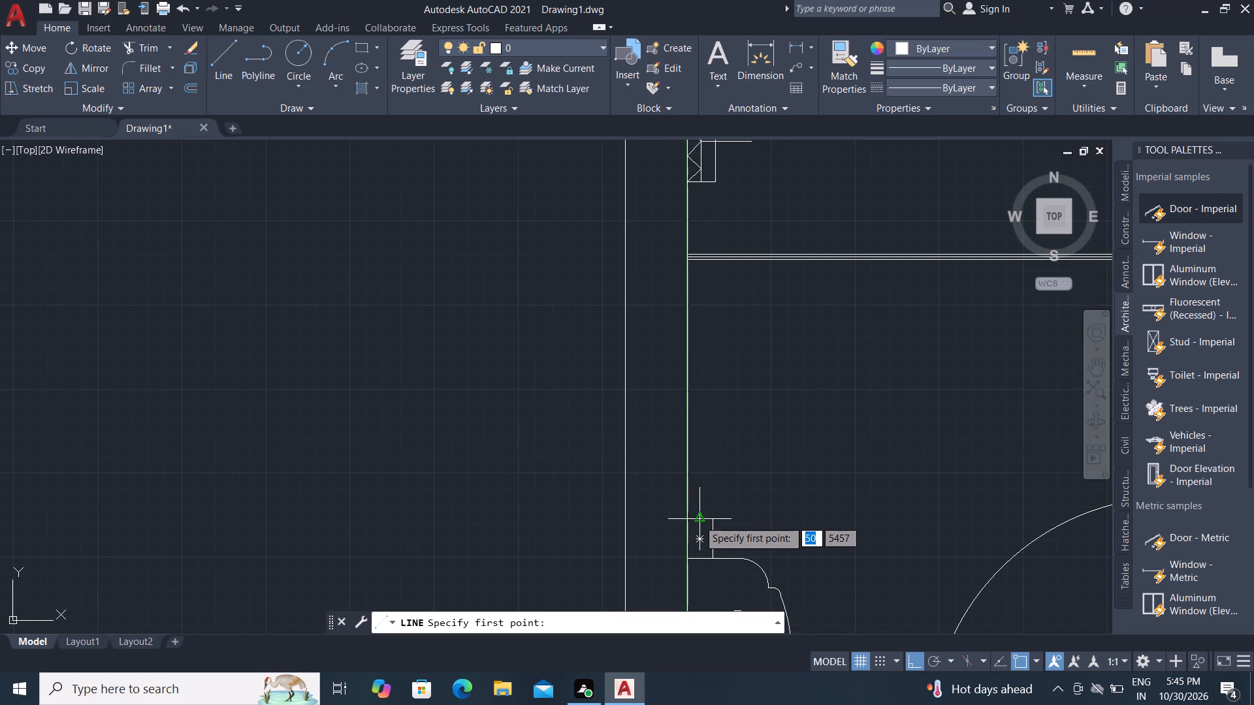
left_click(698, 520)
scroll(739, 310, "up", 1)
middle_click_drag(739, 310, 741, 513)
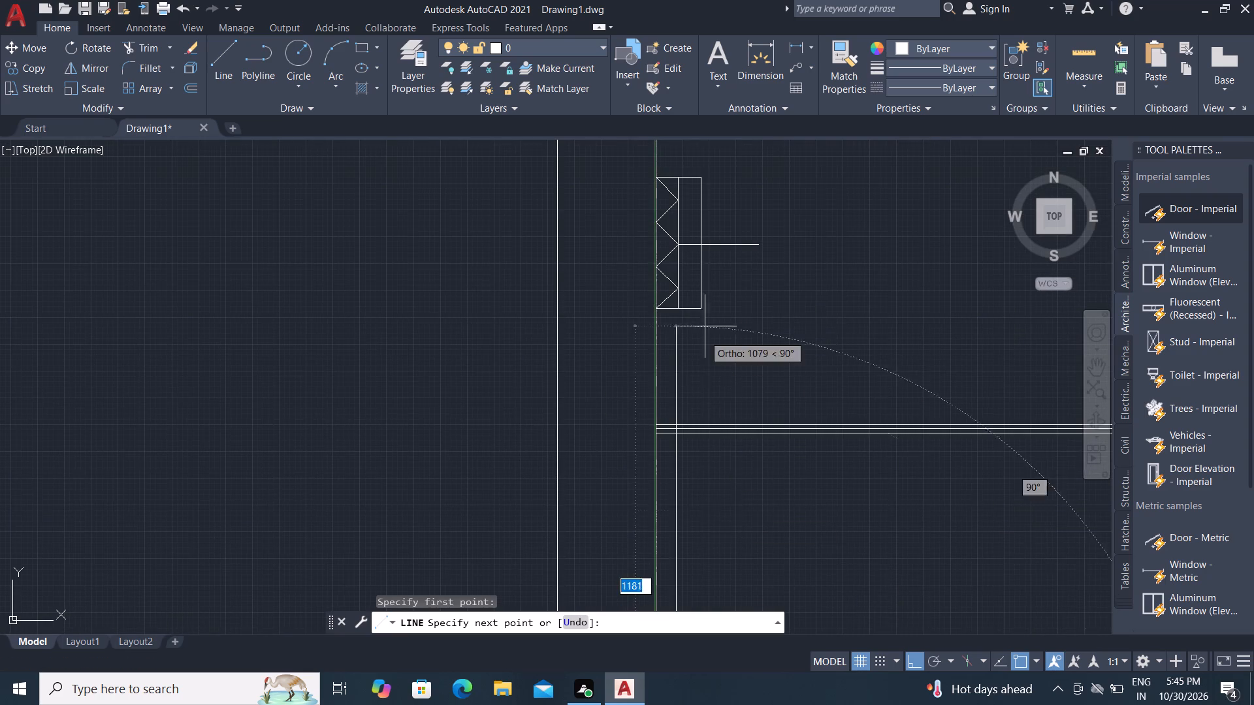
scroll(732, 258, "down", 3)
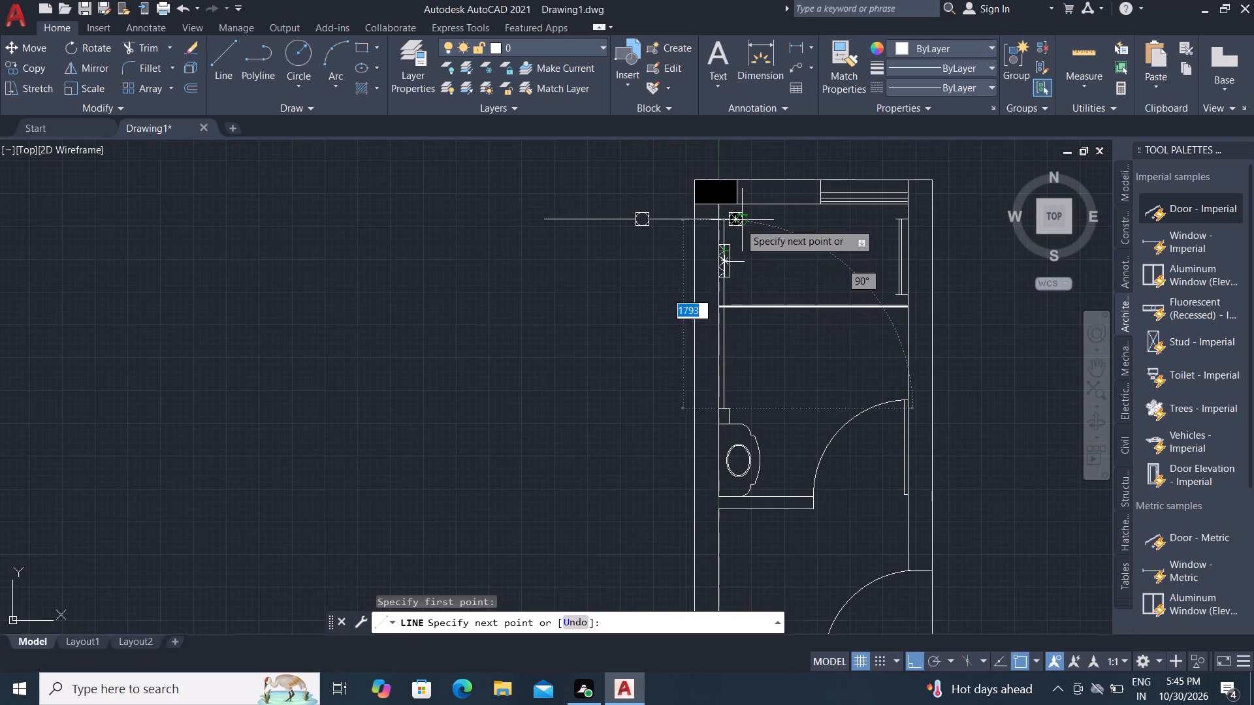
scroll(733, 223, "up", 5)
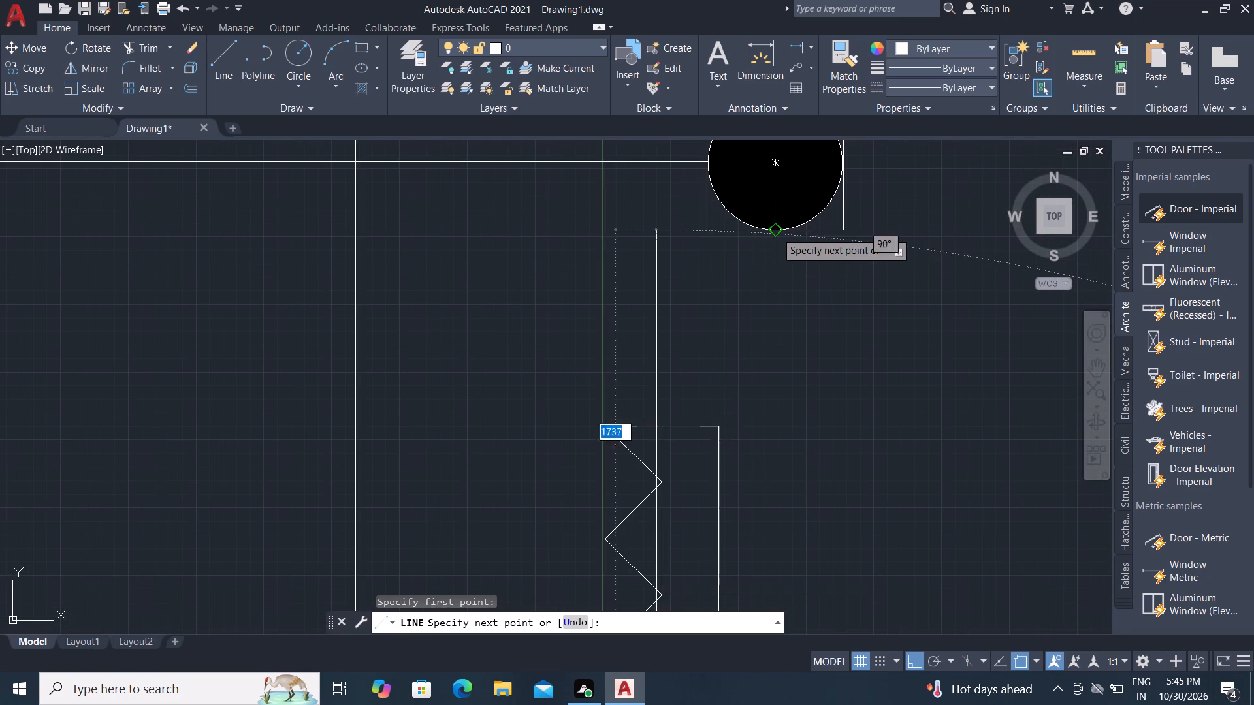
left_click(779, 229)
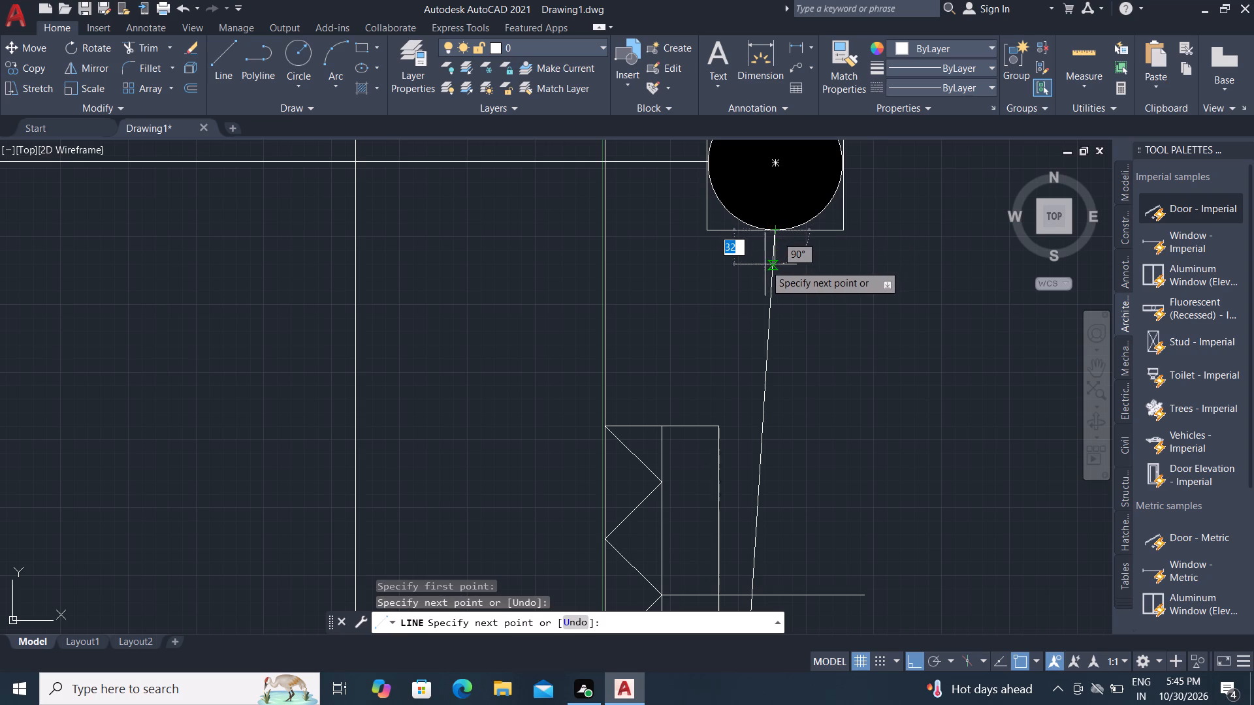
key("Escape")
With Ortho off, draw two slanted lines forming a small triangular point outward from the upper outer corner of the zigzag fixture.
scroll(776, 483, "down", 2)
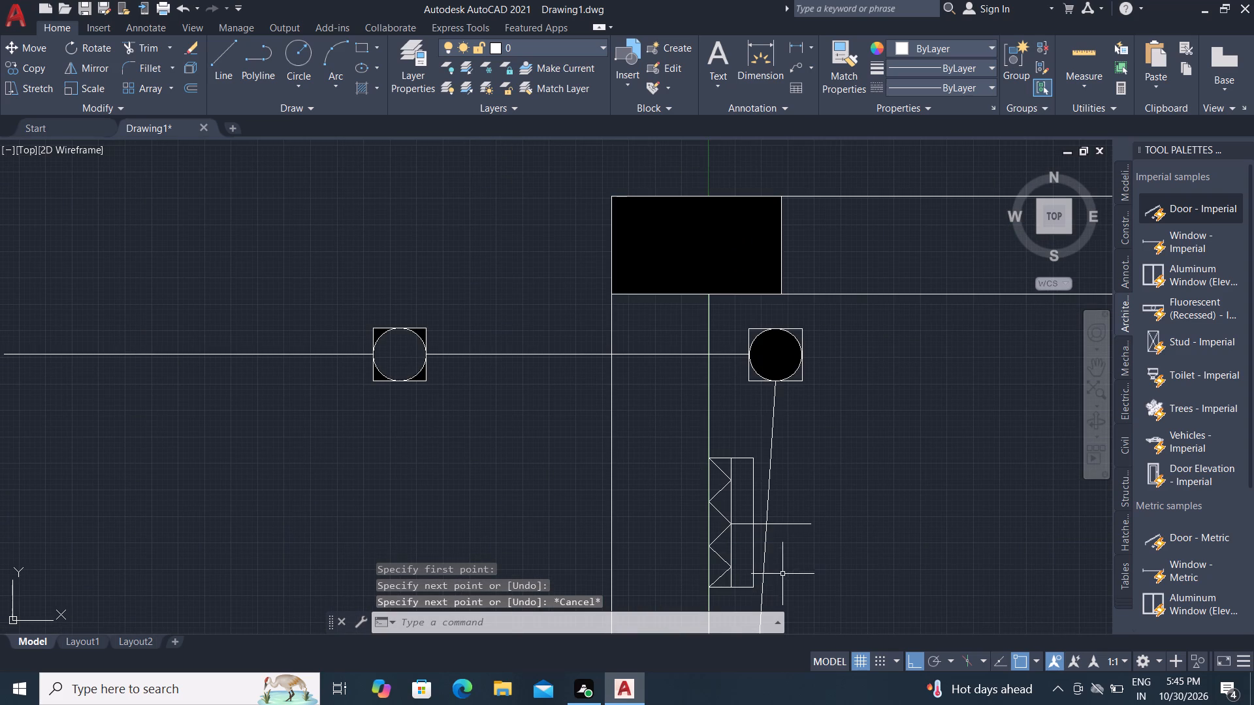
scroll(747, 540, "up", 2)
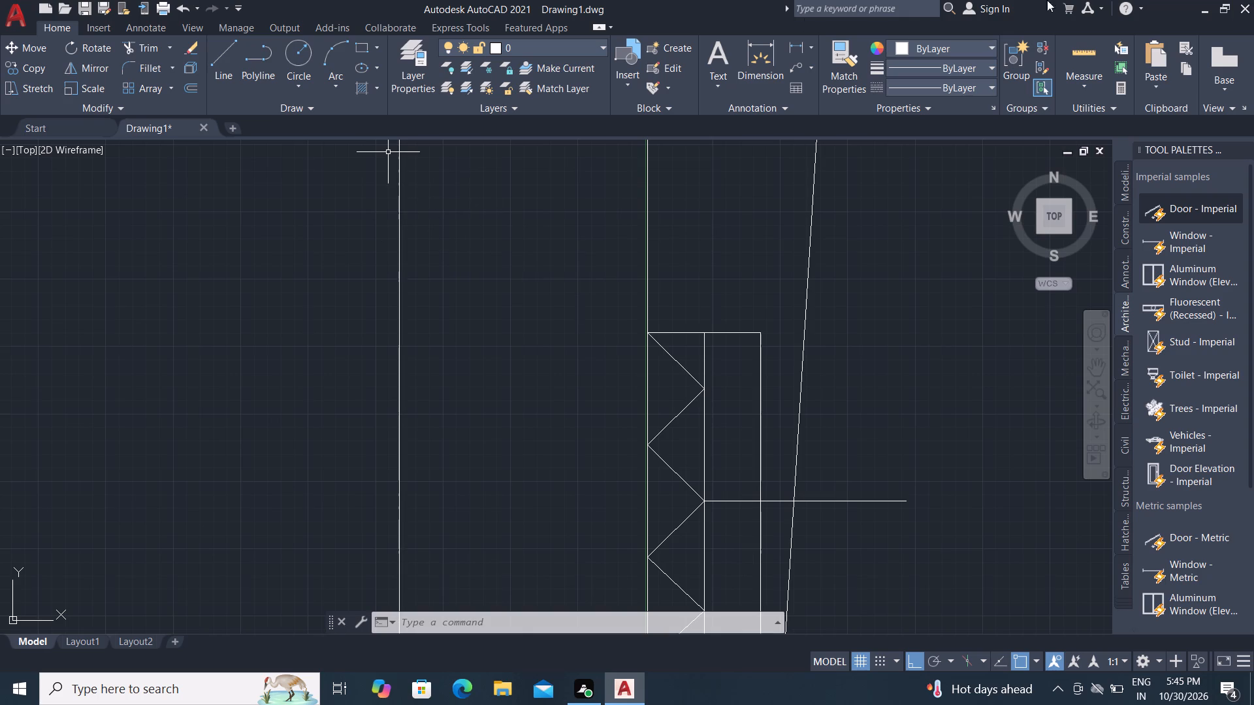
left_click(226, 44)
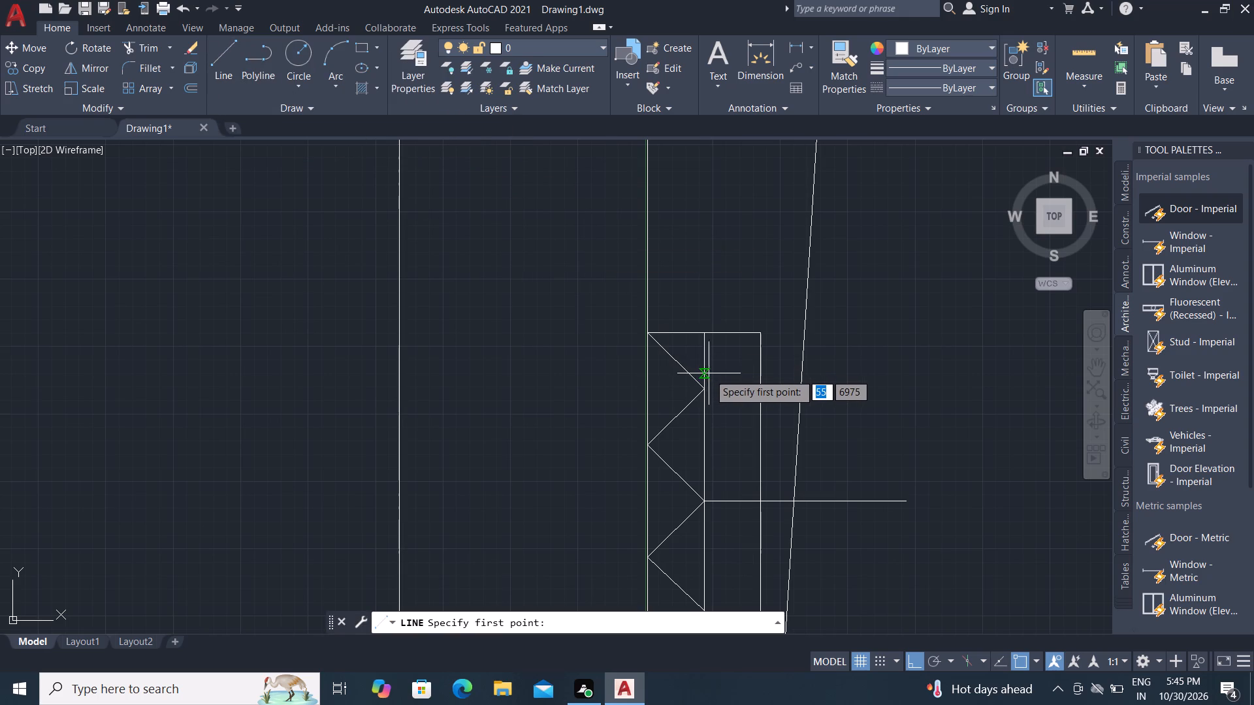
left_click(761, 333)
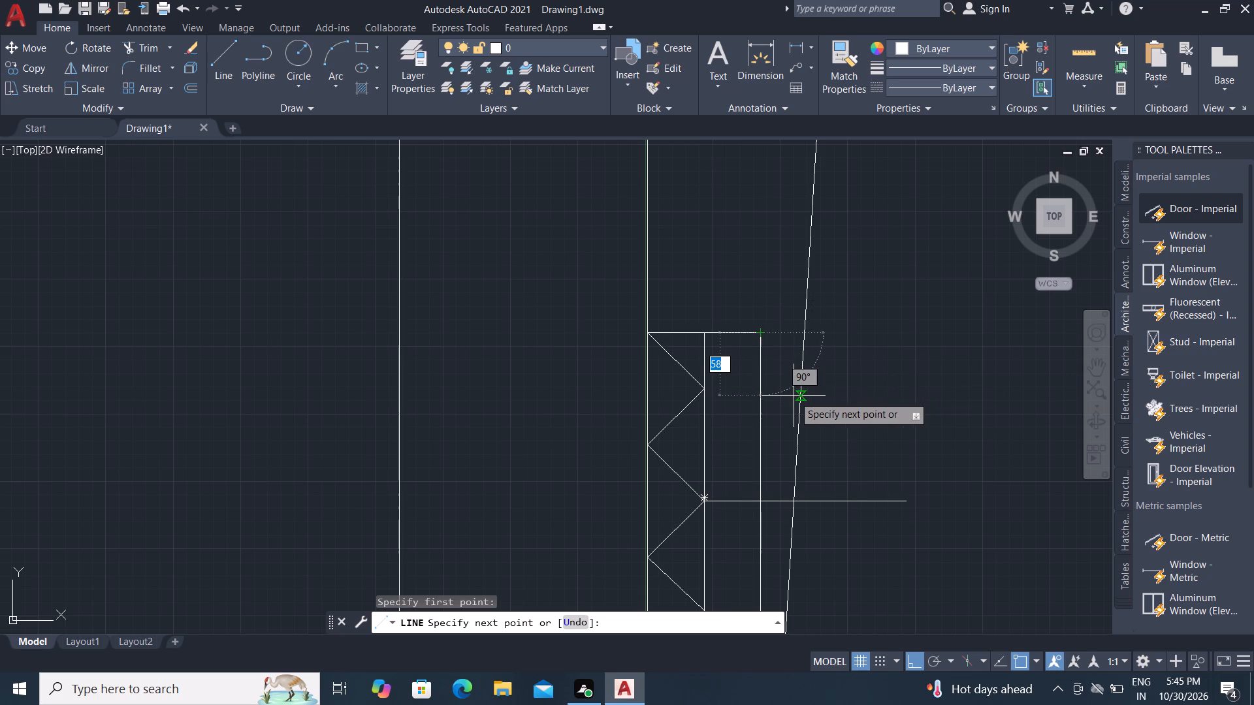
key("F8")
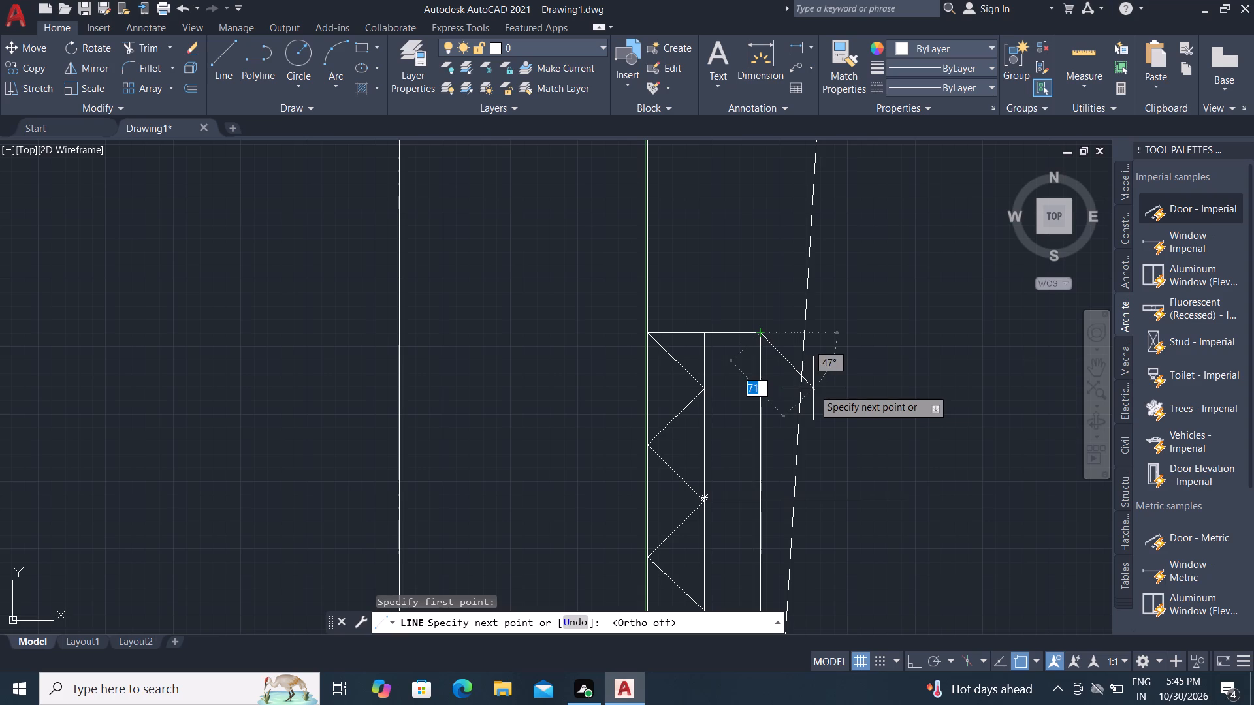
left_click(827, 371)
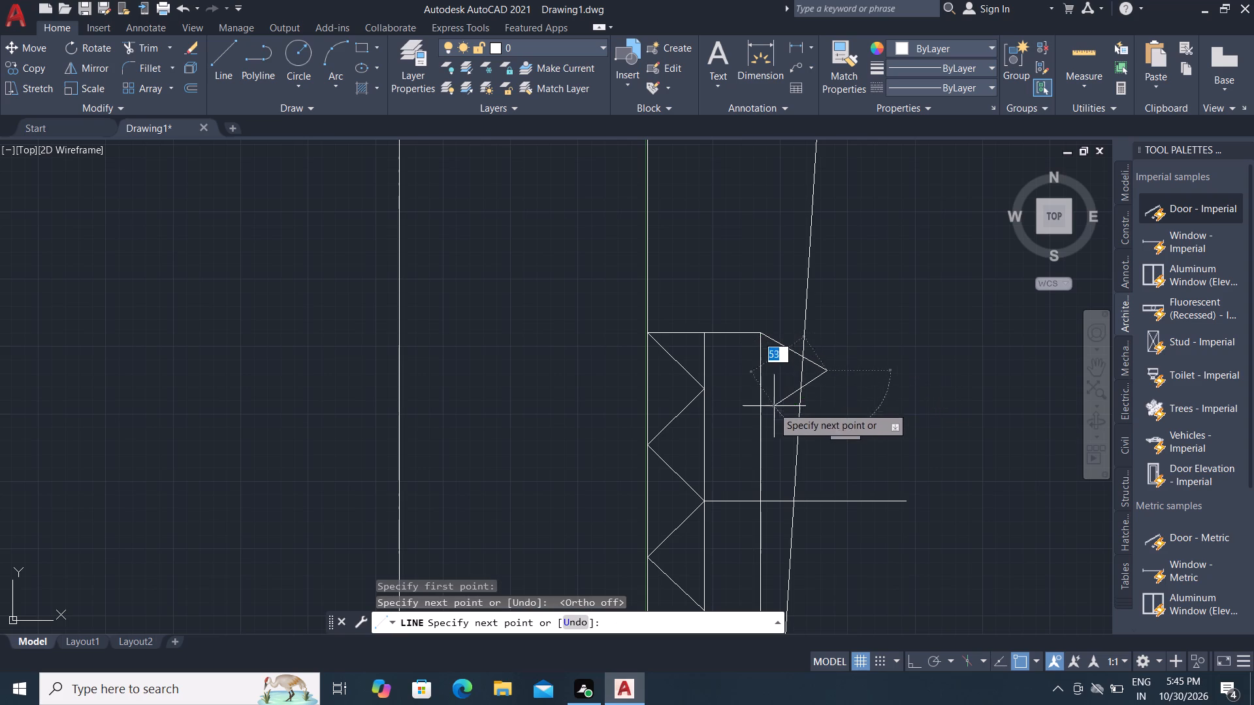
left_click(758, 399)
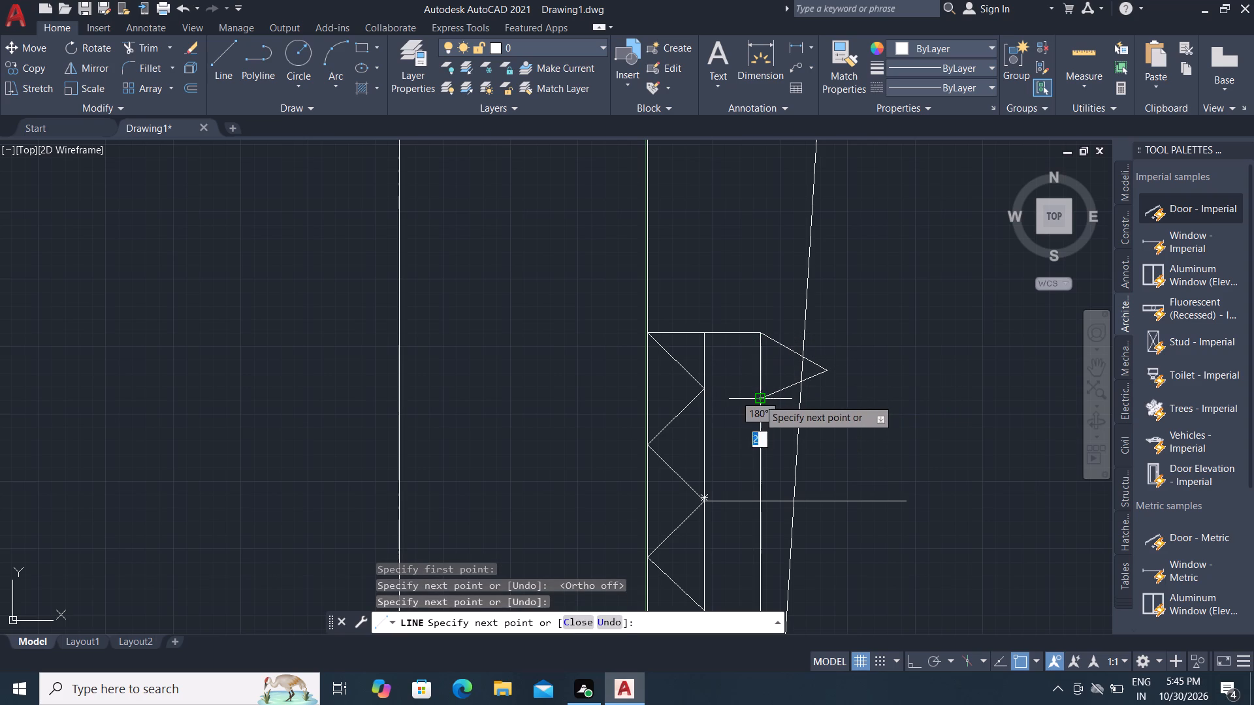
key("Escape")
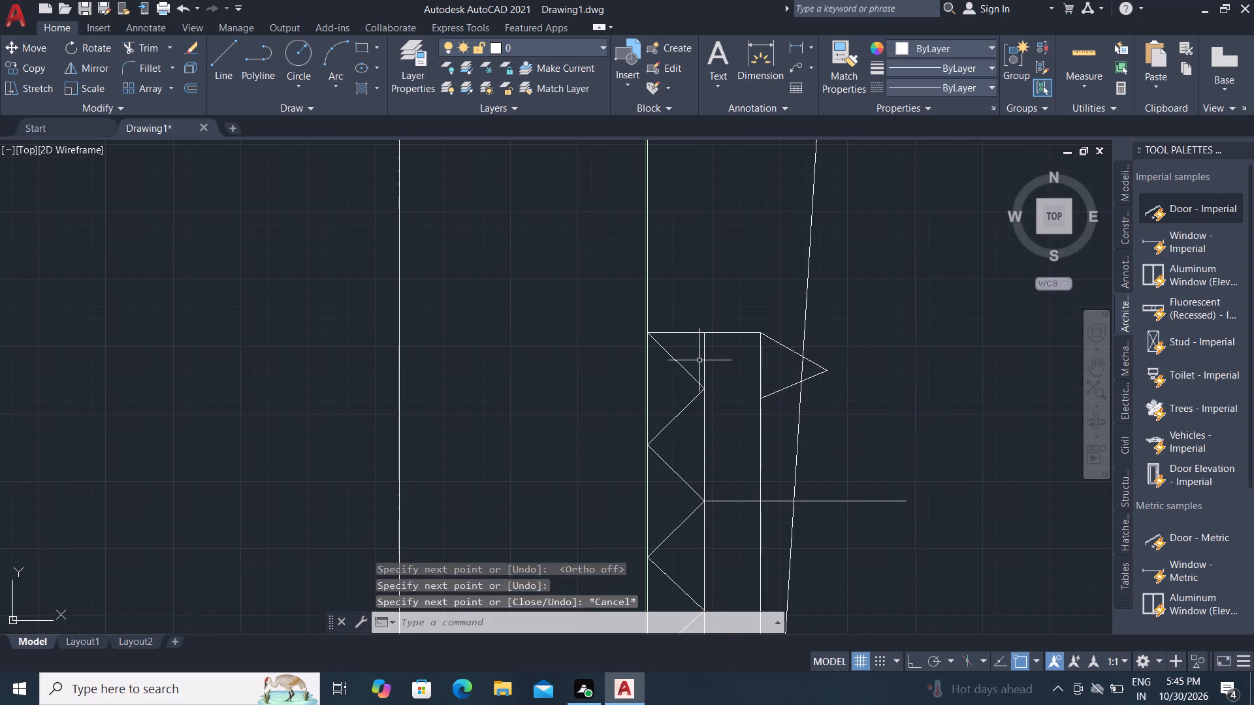
Copy the small triangular point about 244 mm straight down to the lower outer corner of the zigzag fixture.
scroll(678, 352, "down", 1)
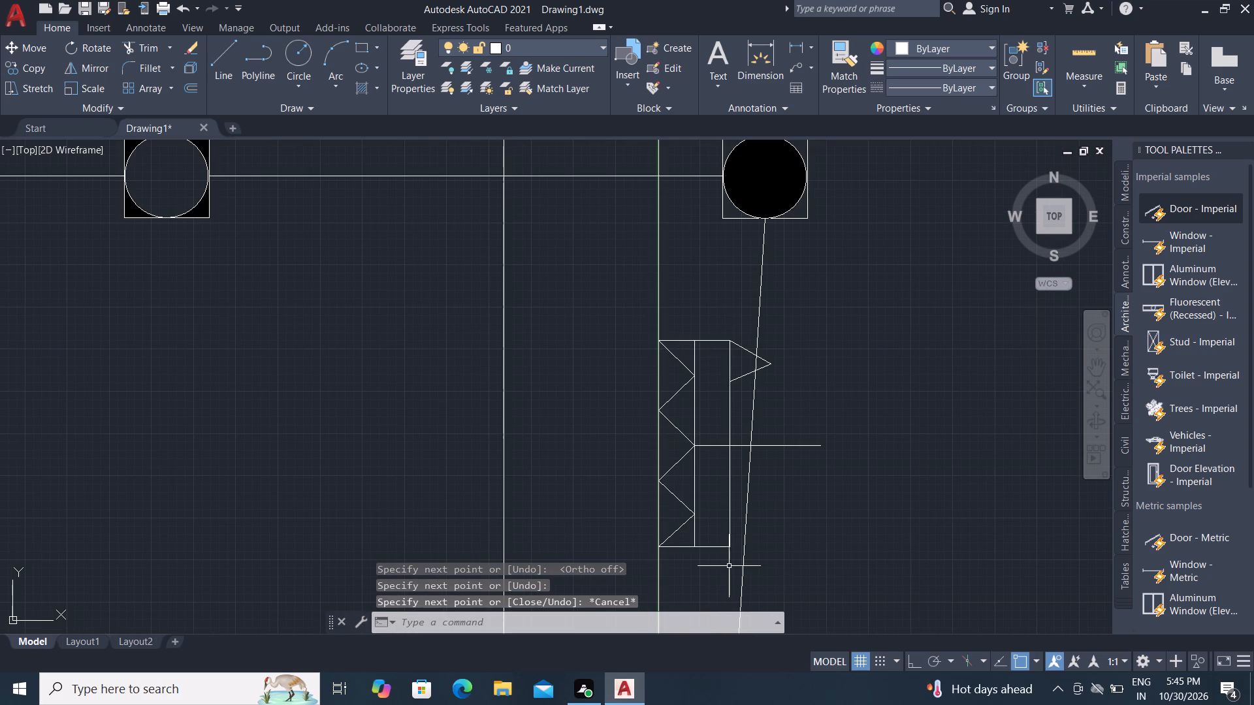
left_click(703, 324)
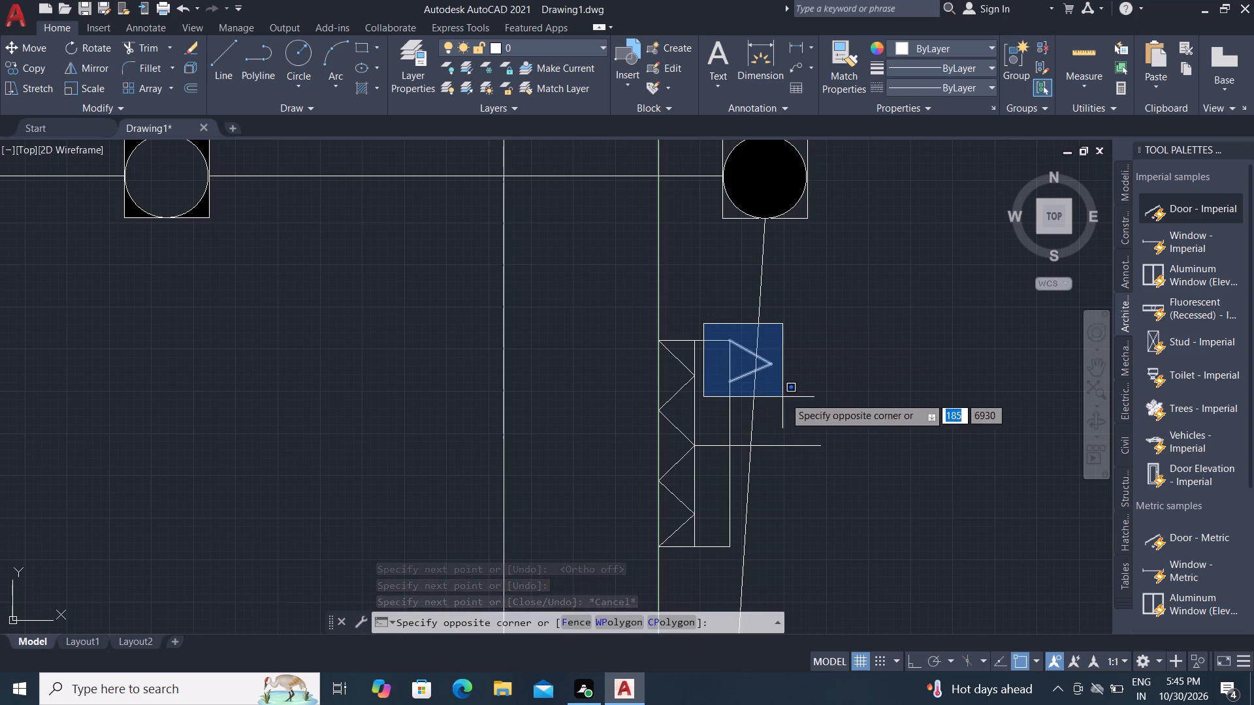
left_click(786, 396)
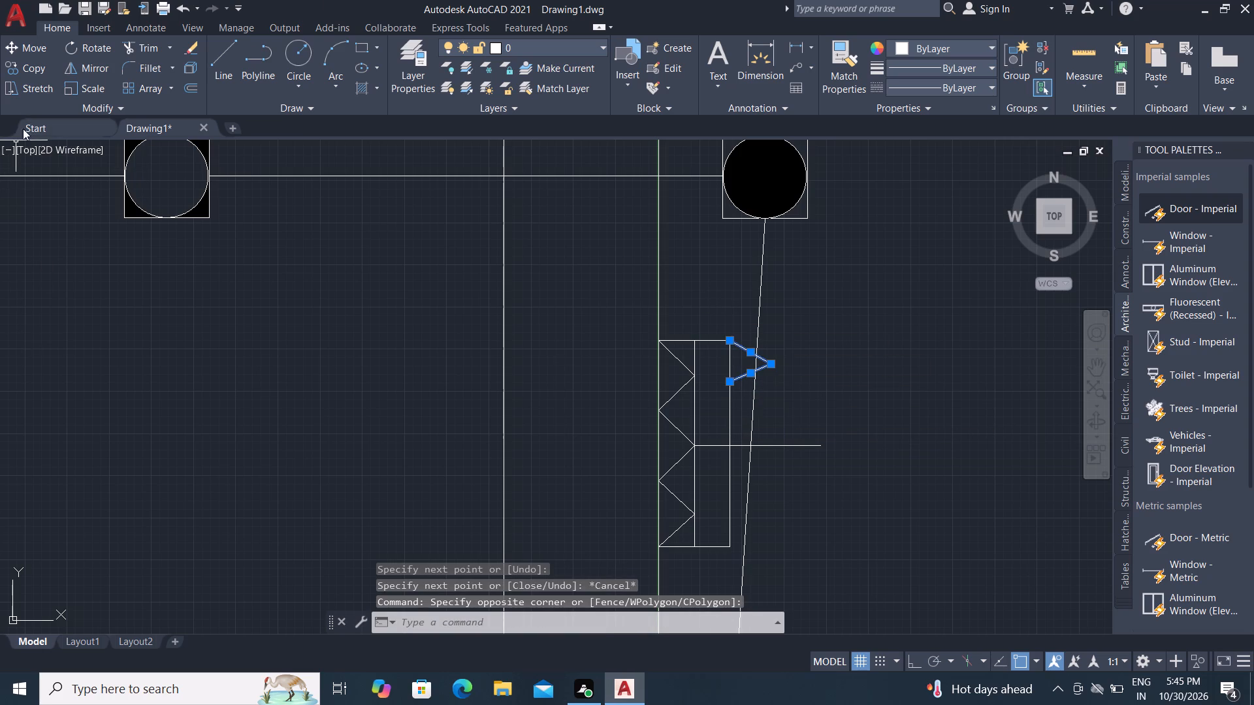
left_click(7, 59)
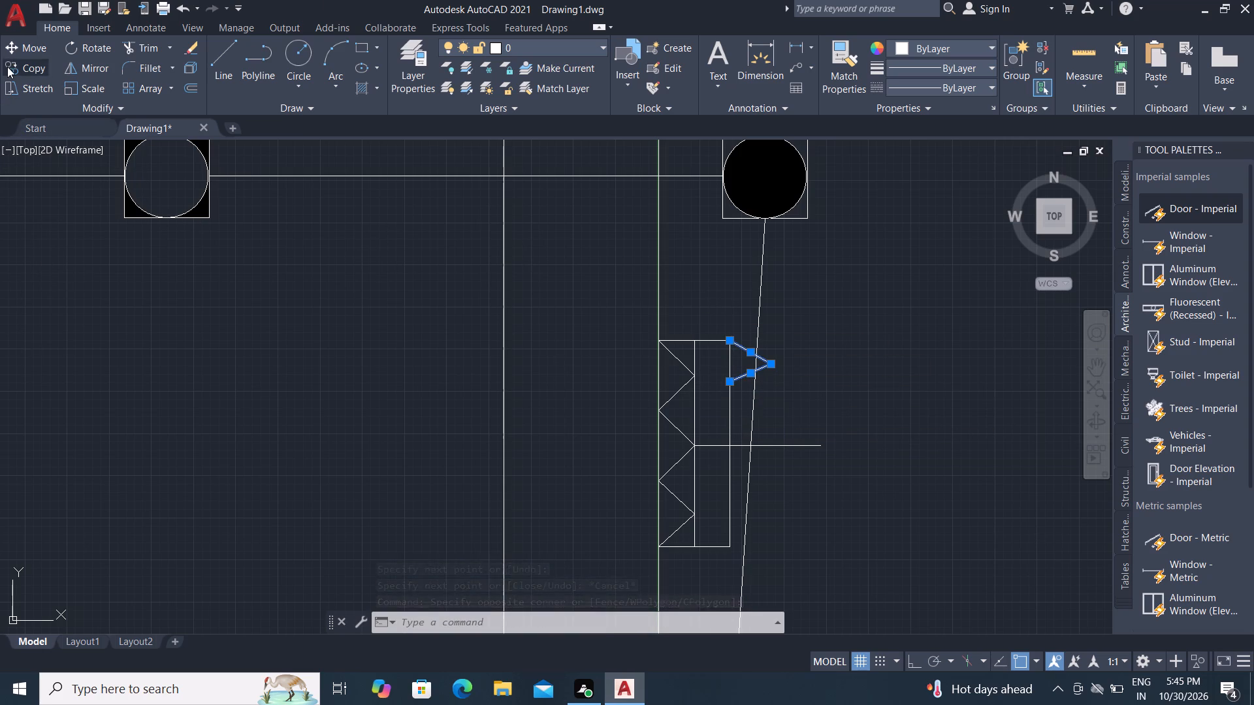
left_click(7, 67)
left_click(730, 379)
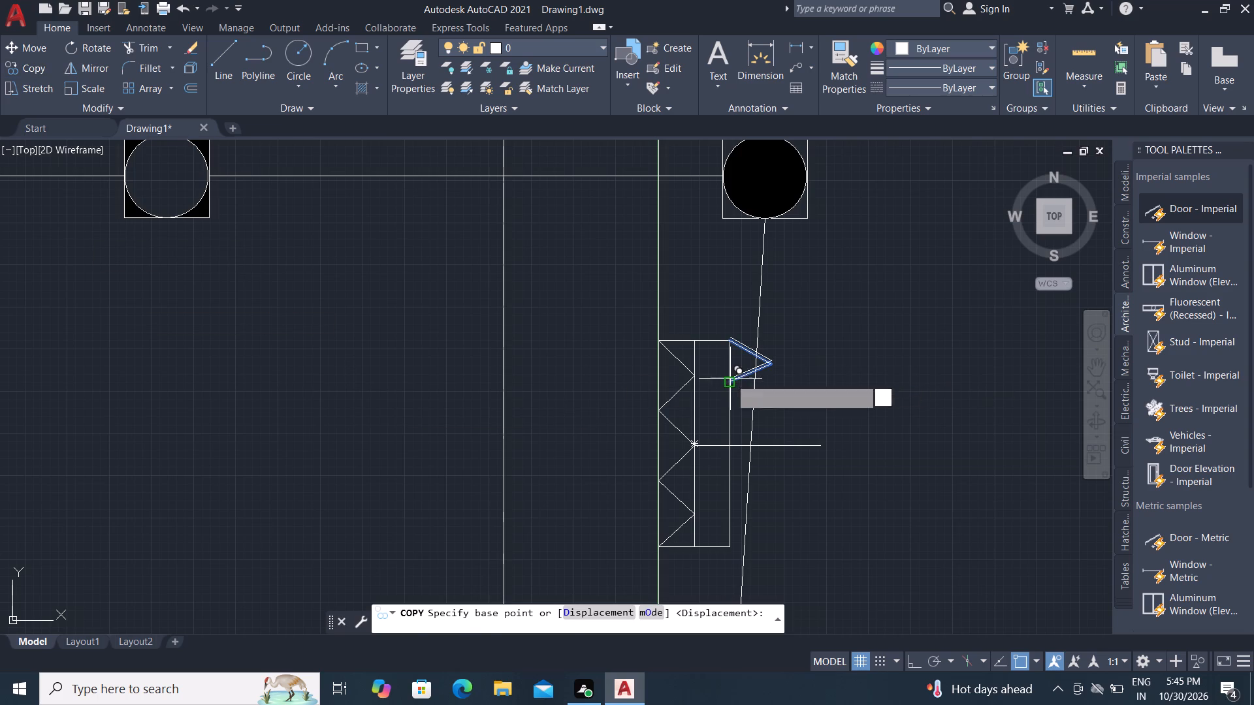
left_click(728, 551)
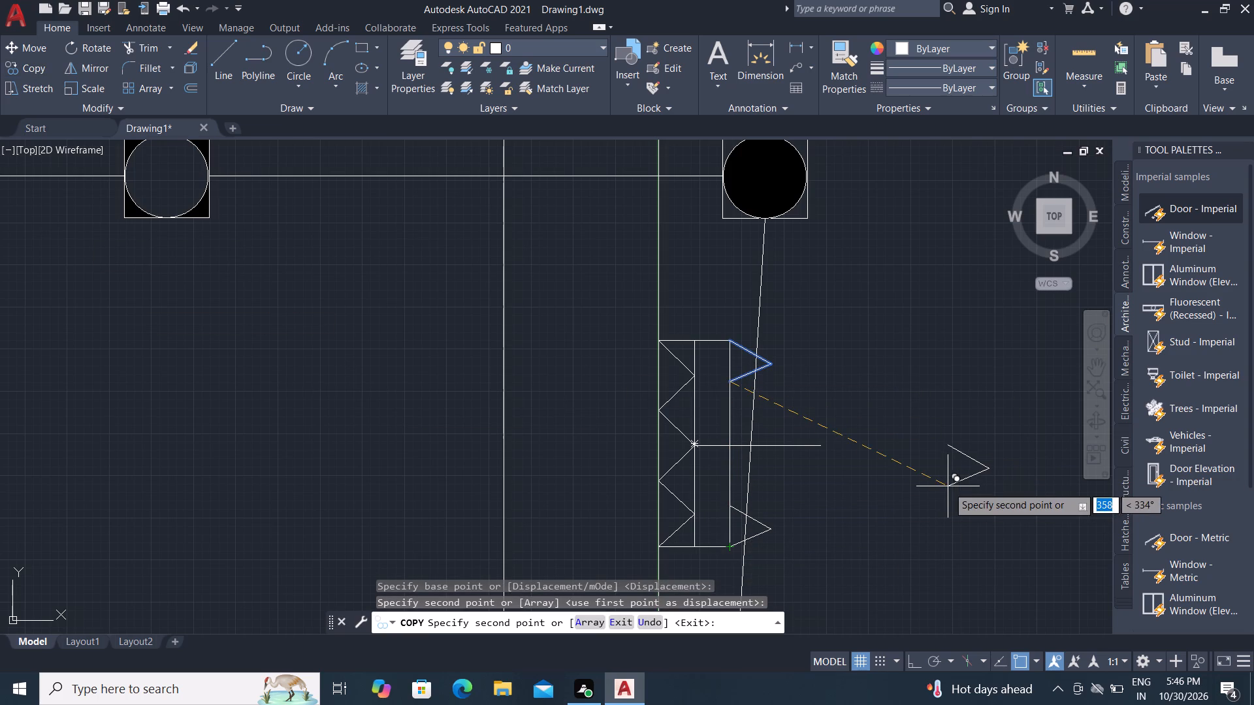
key("Escape")
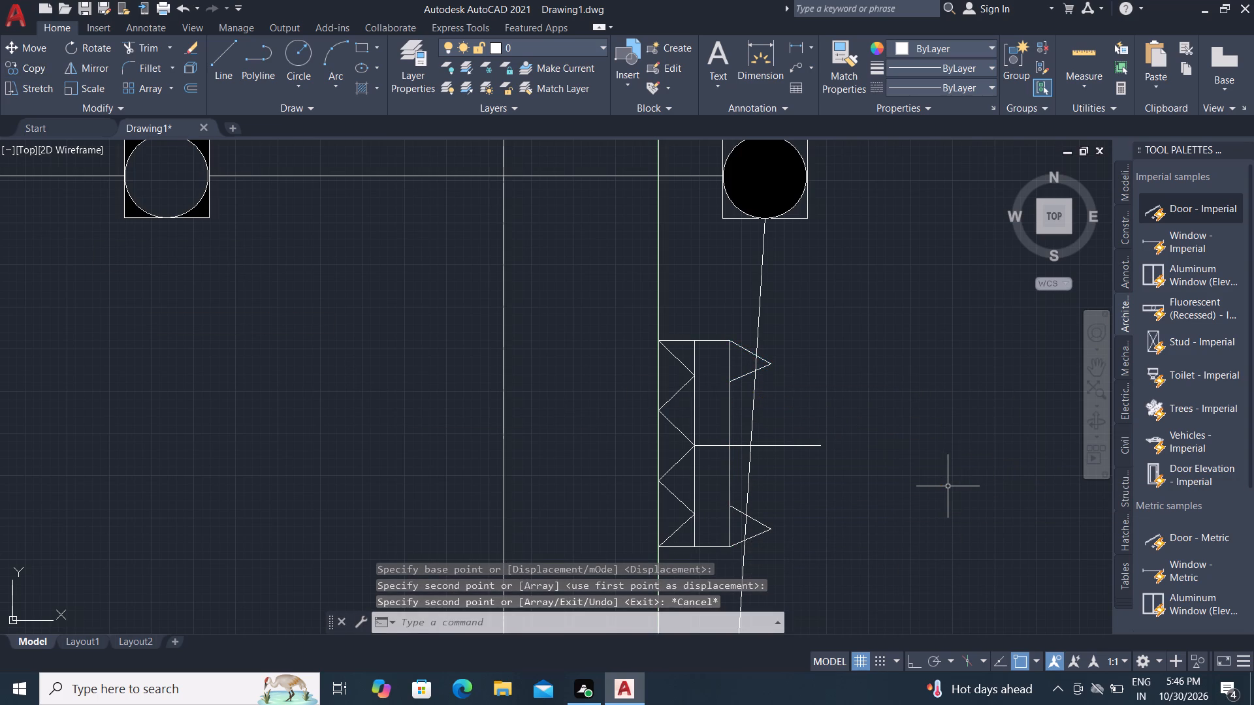
Fill both triangular points of the fixture with a black solid hatch, including the parts beyond the slanted pipe line.
type("TR")
key("Escape")
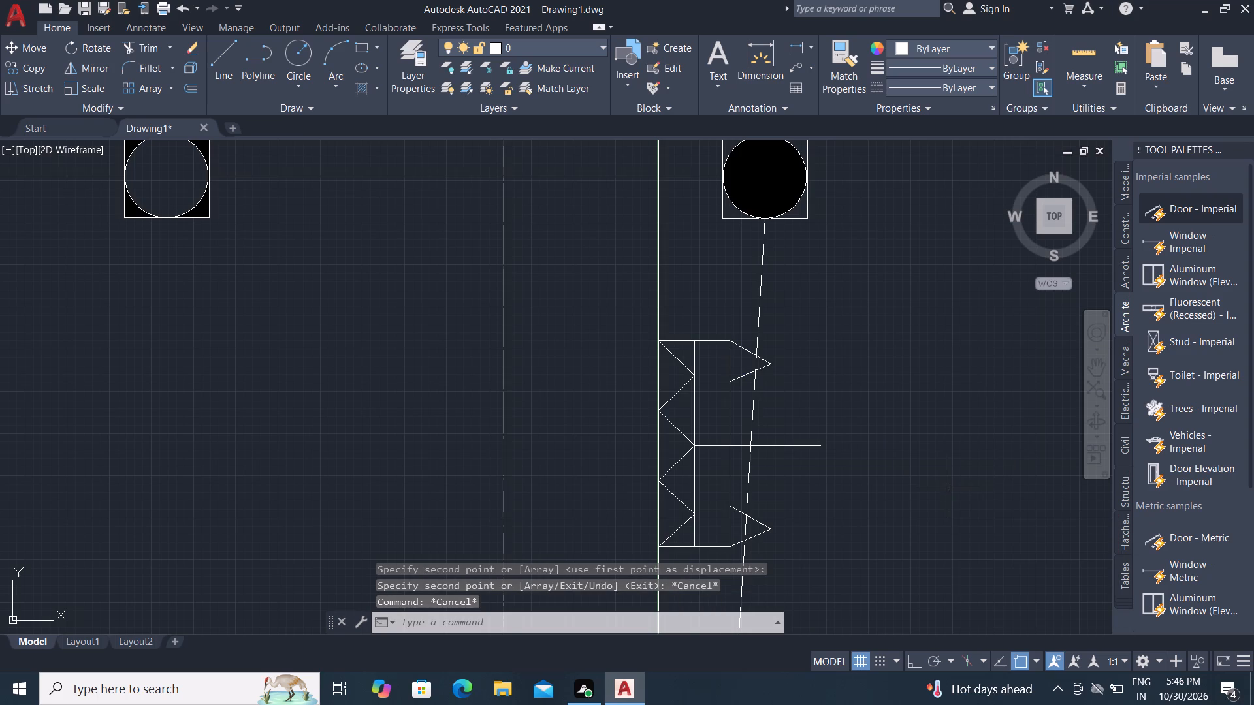
type("H")
key("space")
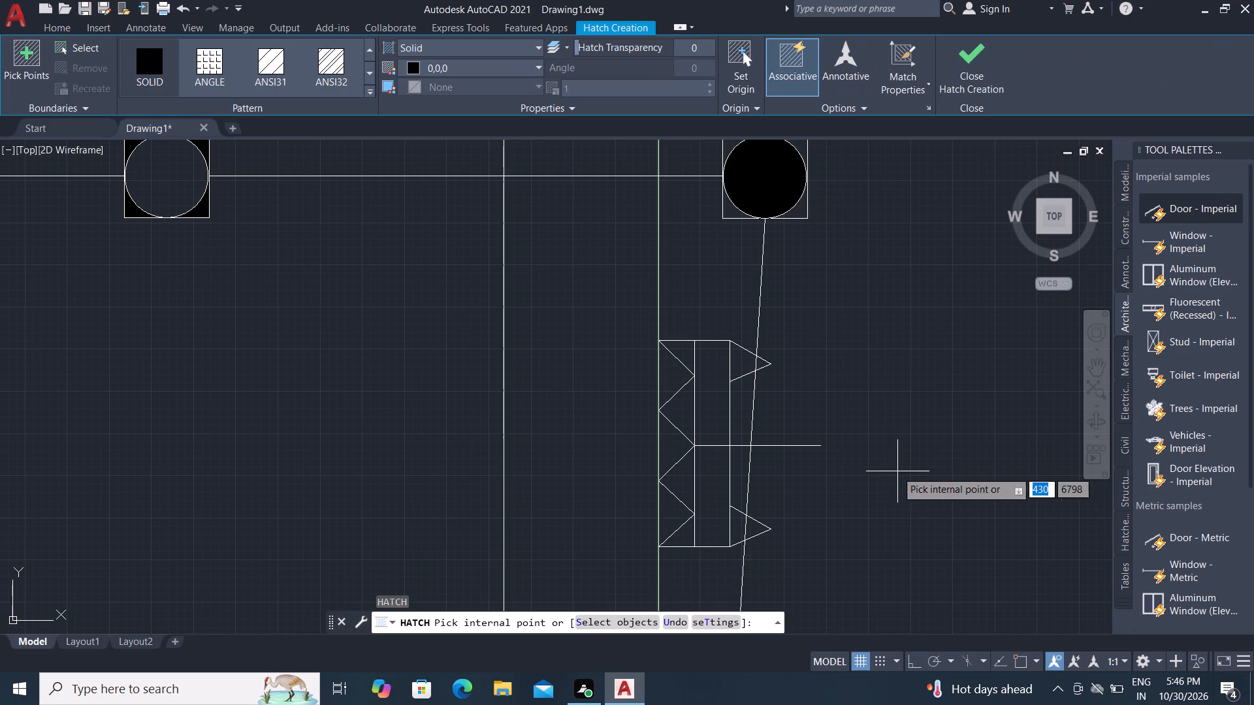
left_click(737, 367)
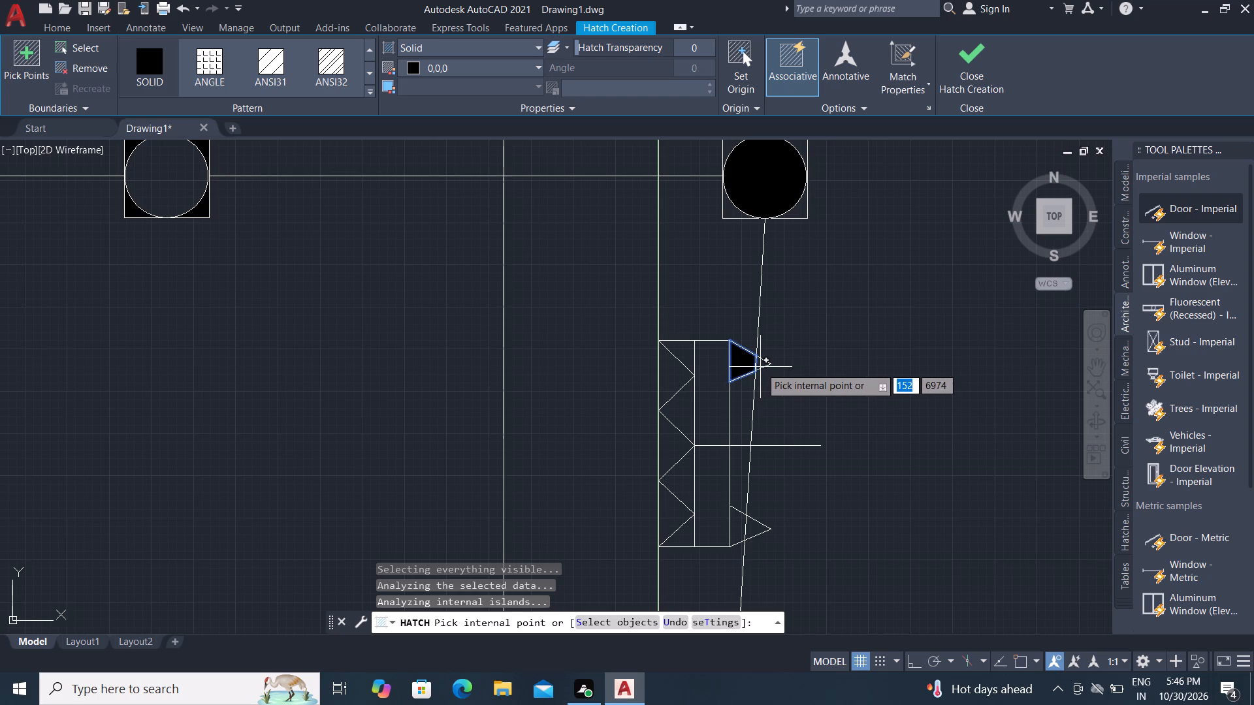
left_click(758, 362)
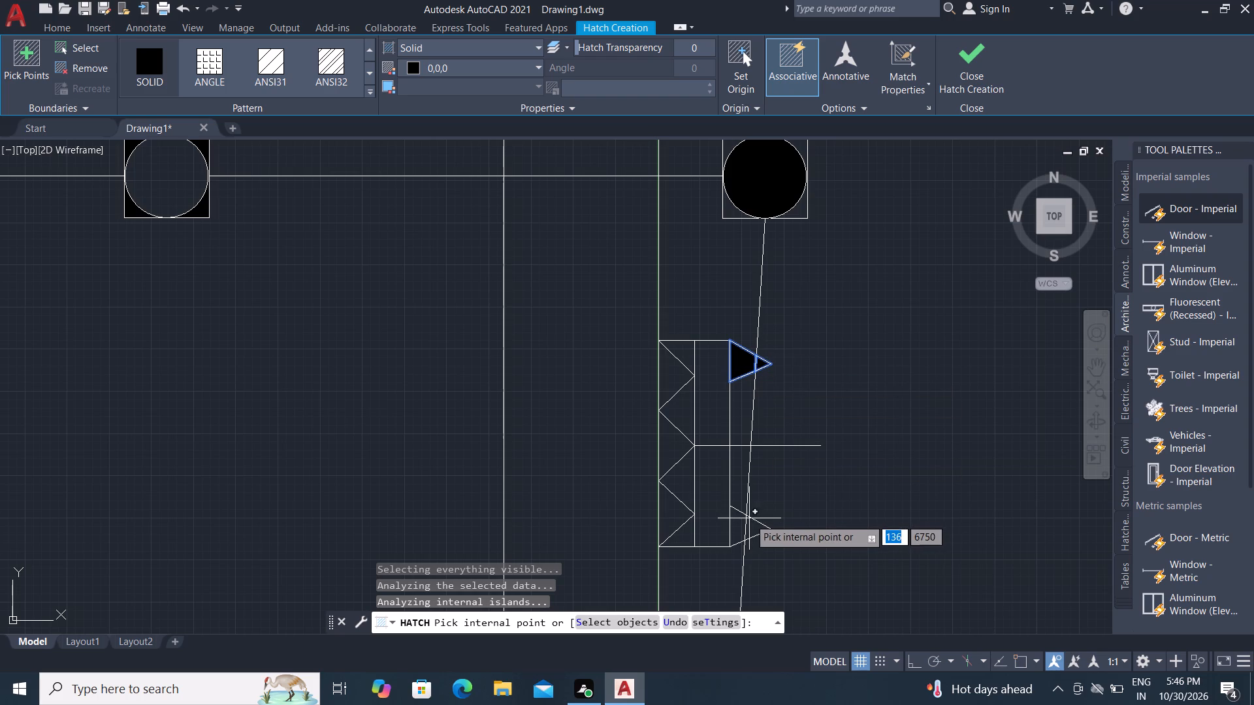
left_click(741, 528)
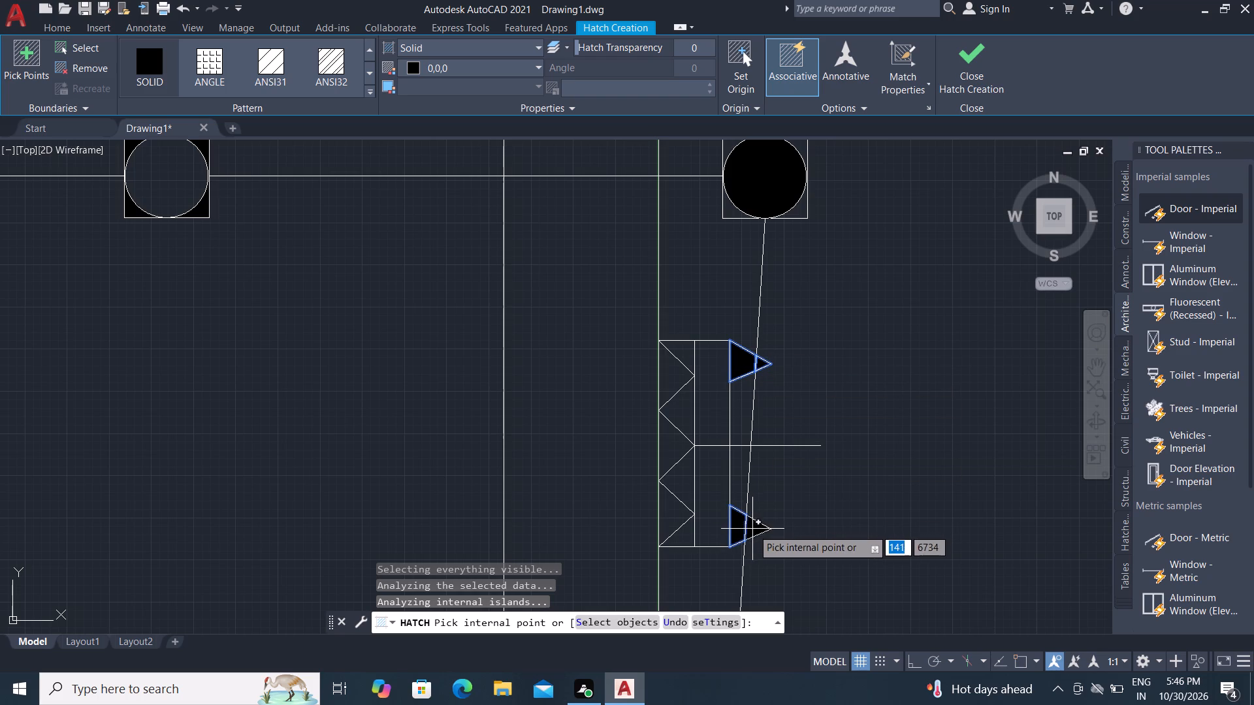
left_click(752, 529)
key("Escape")
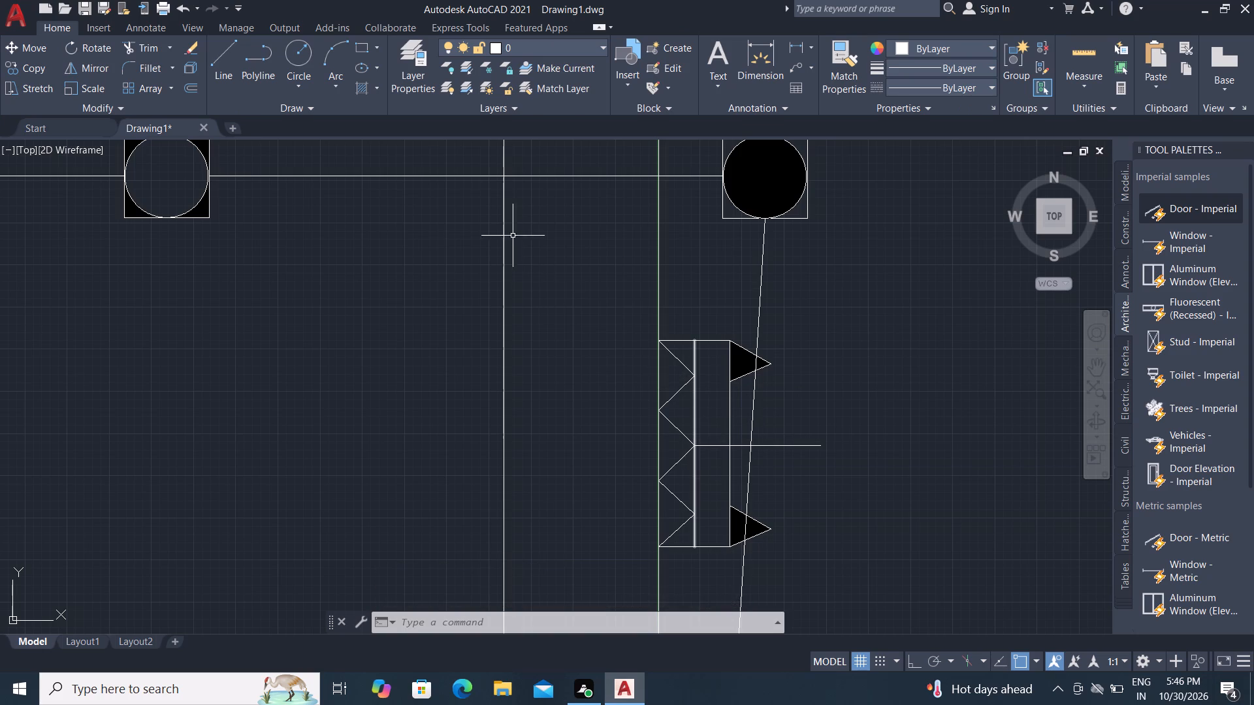
Draw a line slanting slightly upward and outward from the fixture's inner vertical line, starting just above the horizontal centre line.
left_click(231, 40)
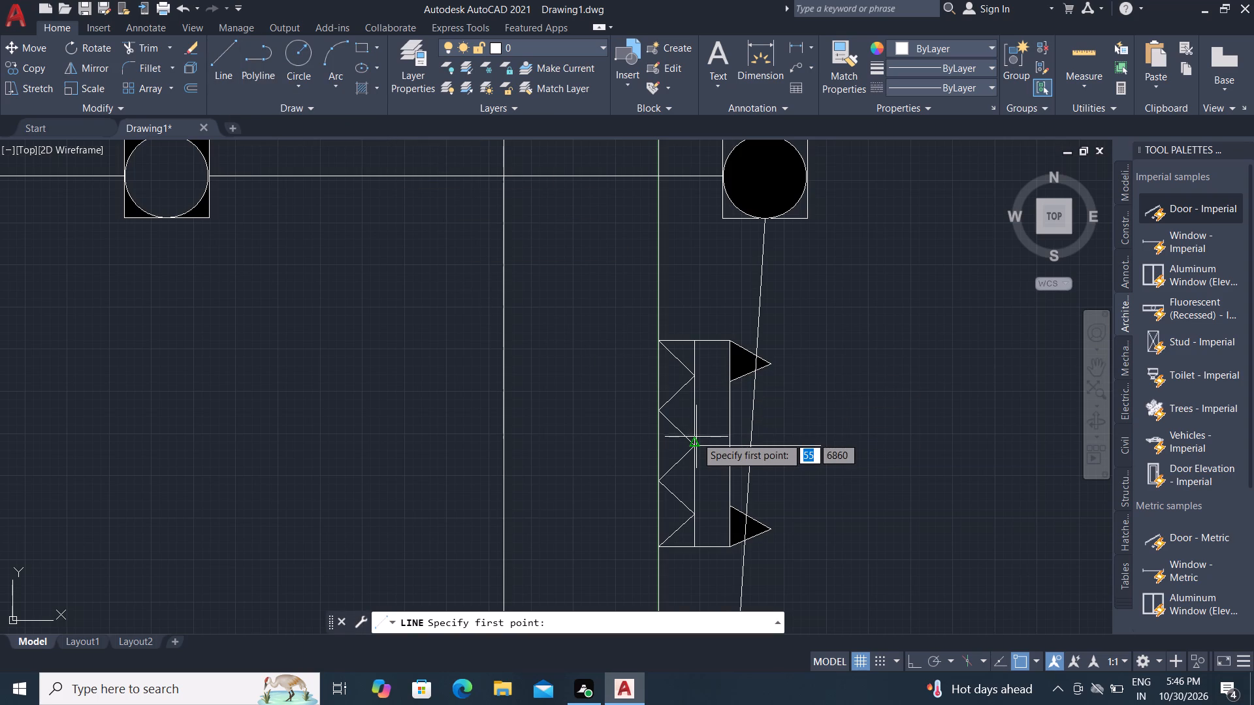
scroll(690, 437, "up", 3)
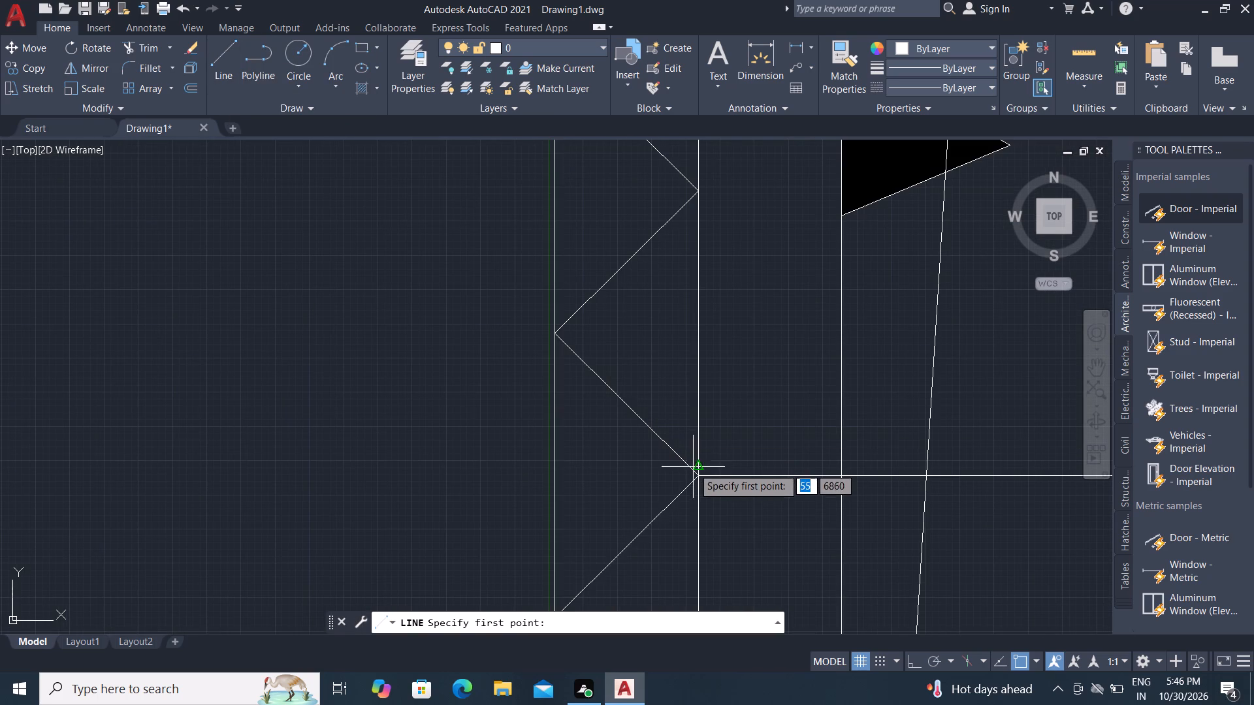
left_click(697, 433)
scroll(739, 429, "down", 2)
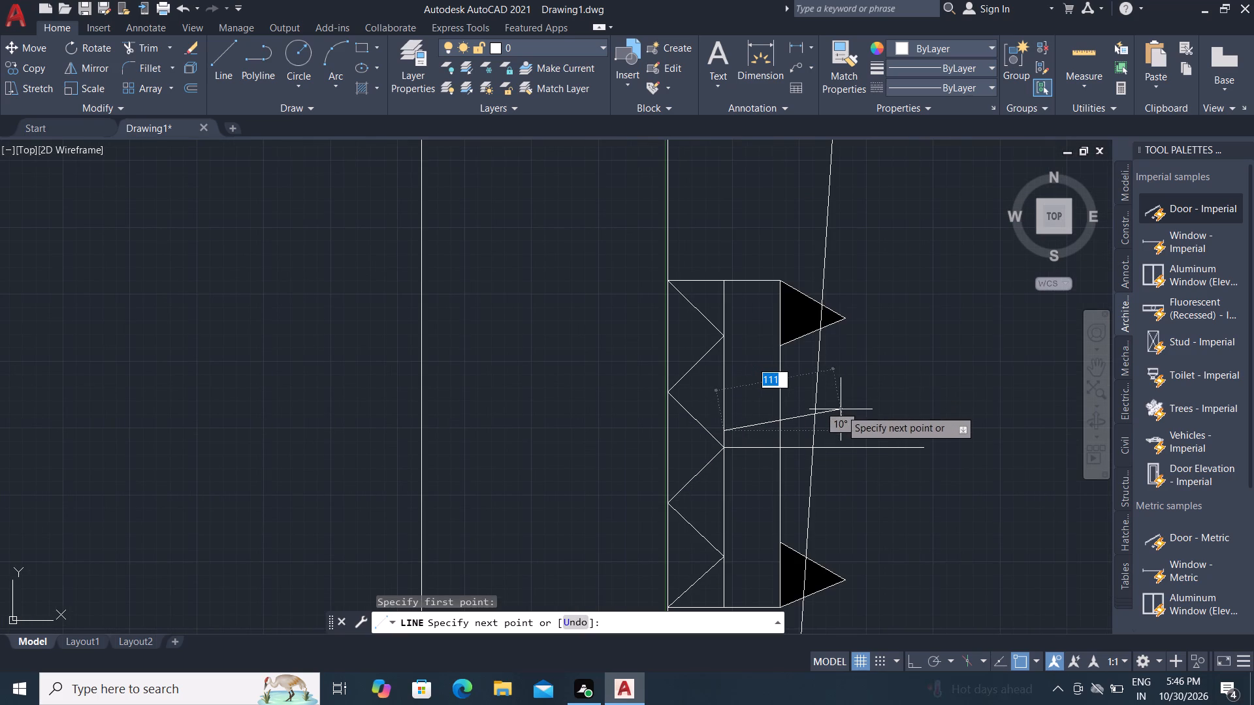
left_click(875, 396)
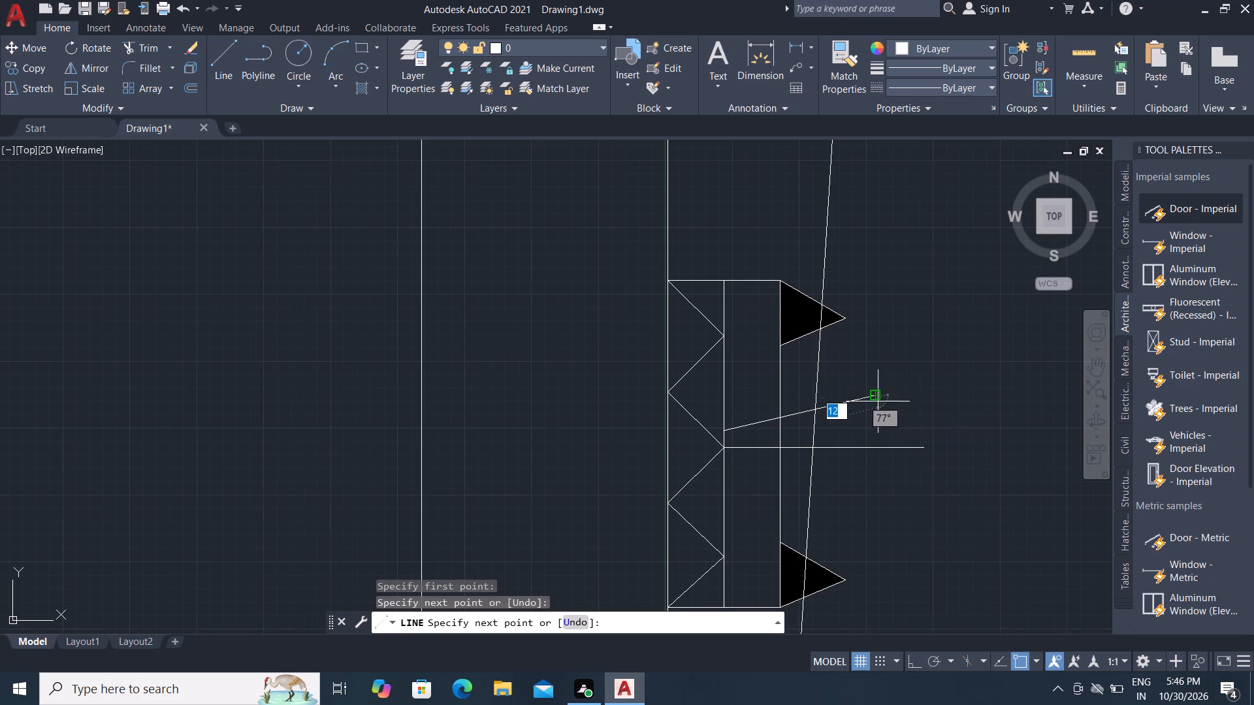
key("Escape")
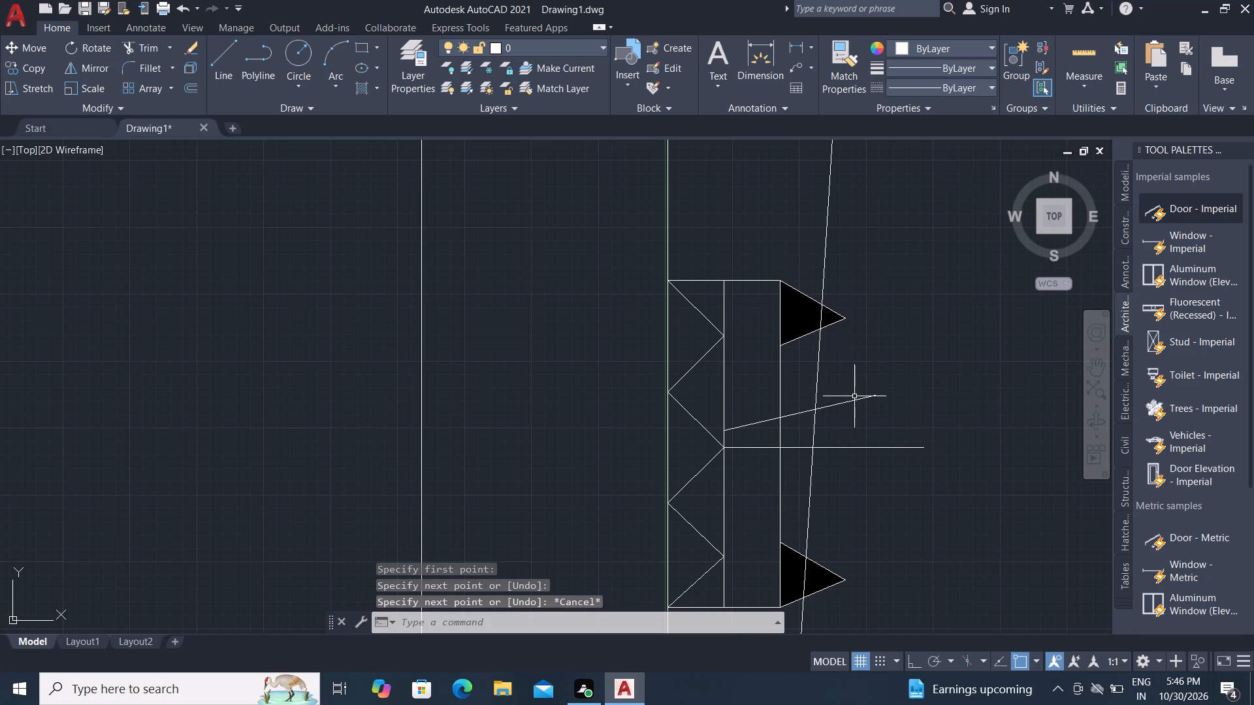
With Ortho on, mirror the slanted line across the fixture's horizontal centre line, keeping the source line.
type("MI")
key("space")
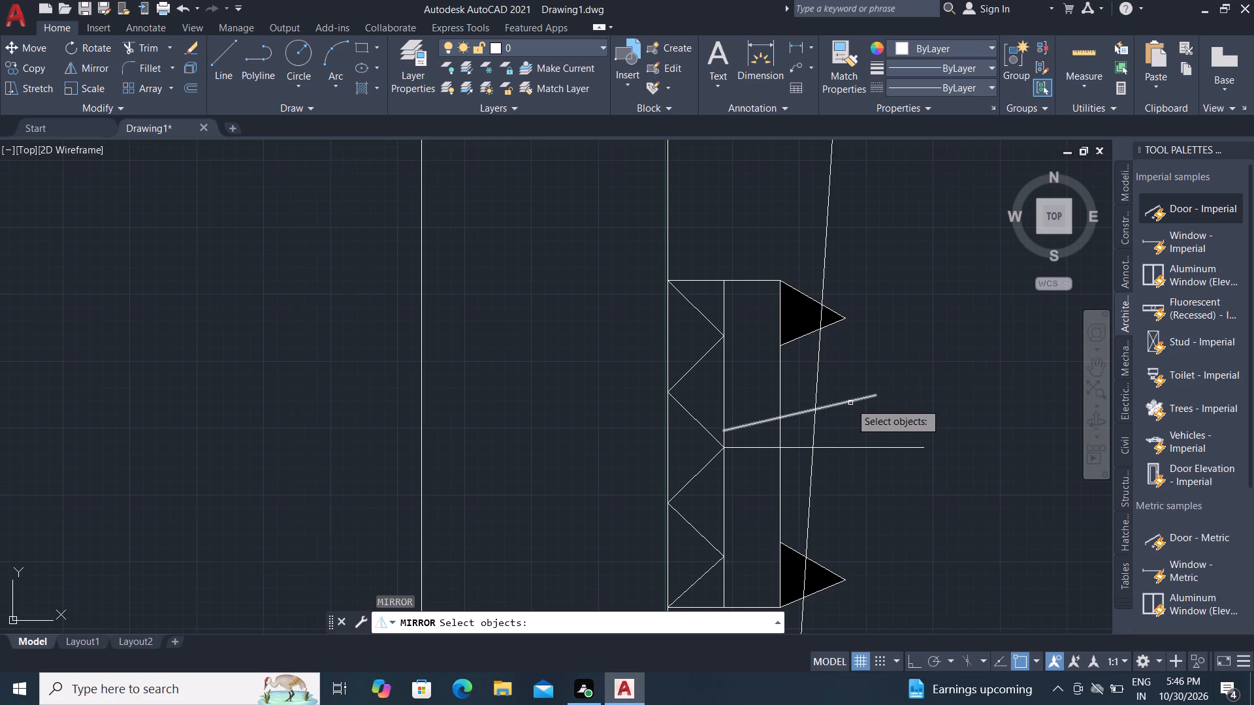
left_click(850, 403)
right_click(850, 403)
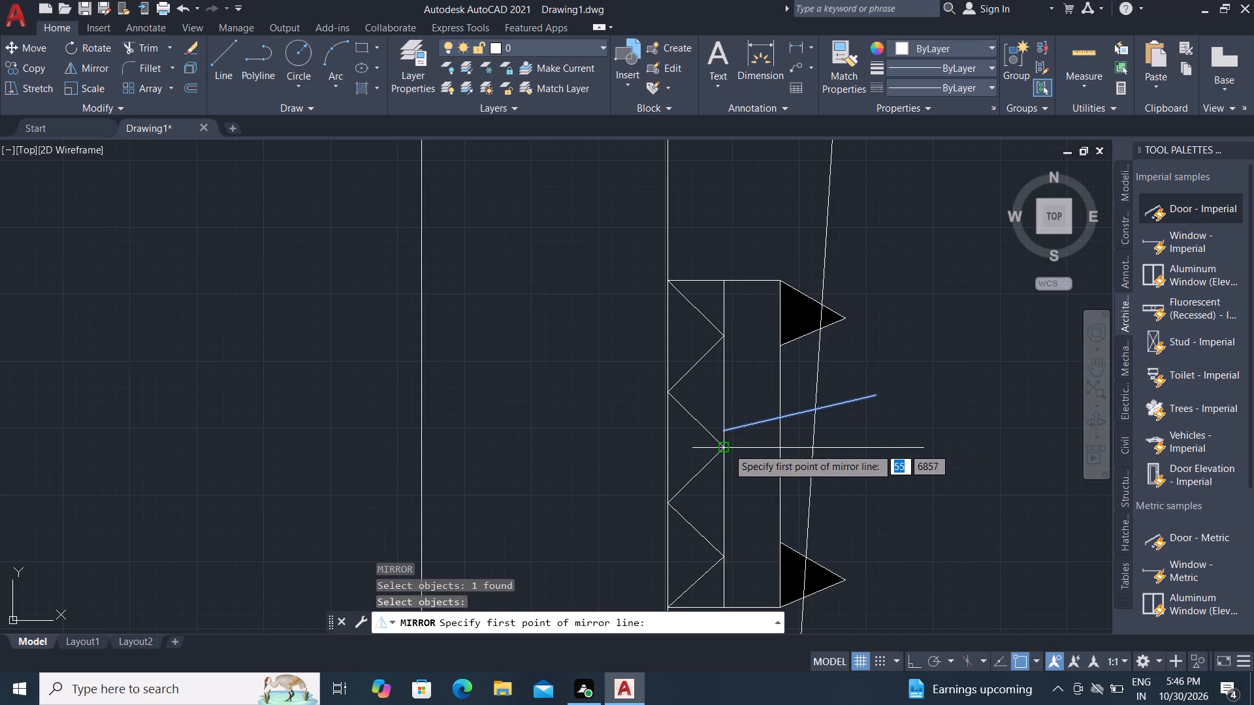
left_click(728, 448)
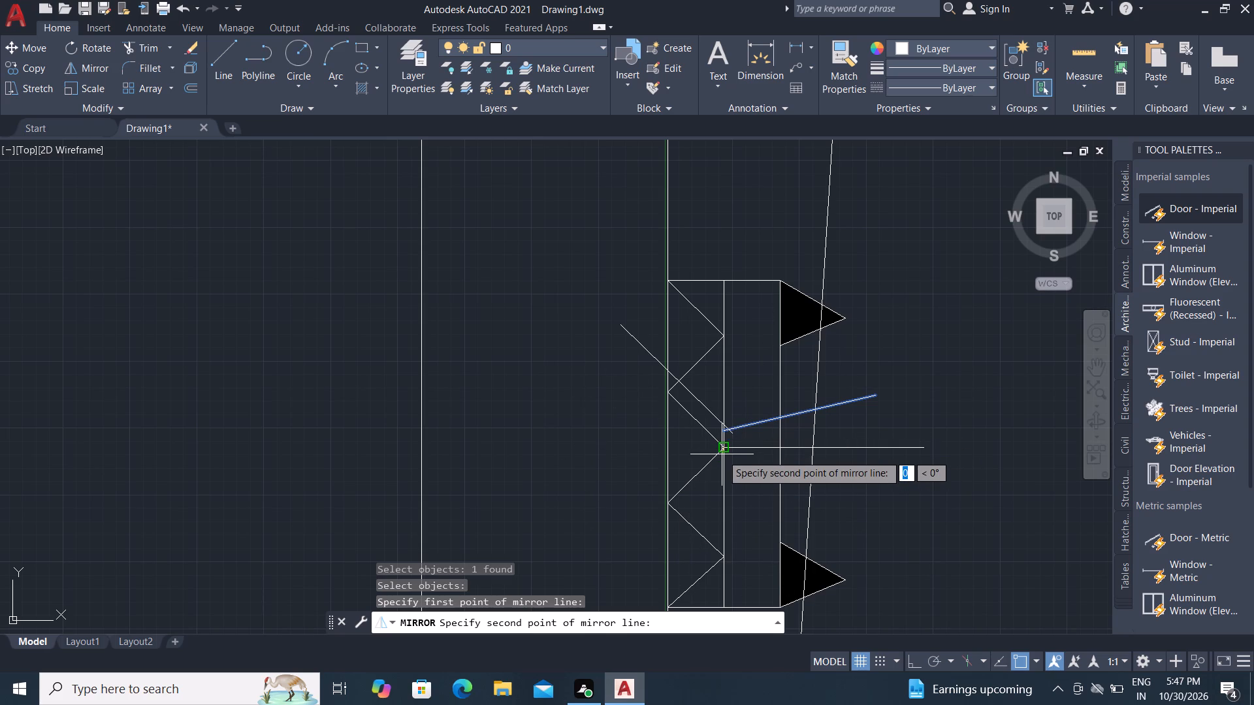
key("F8")
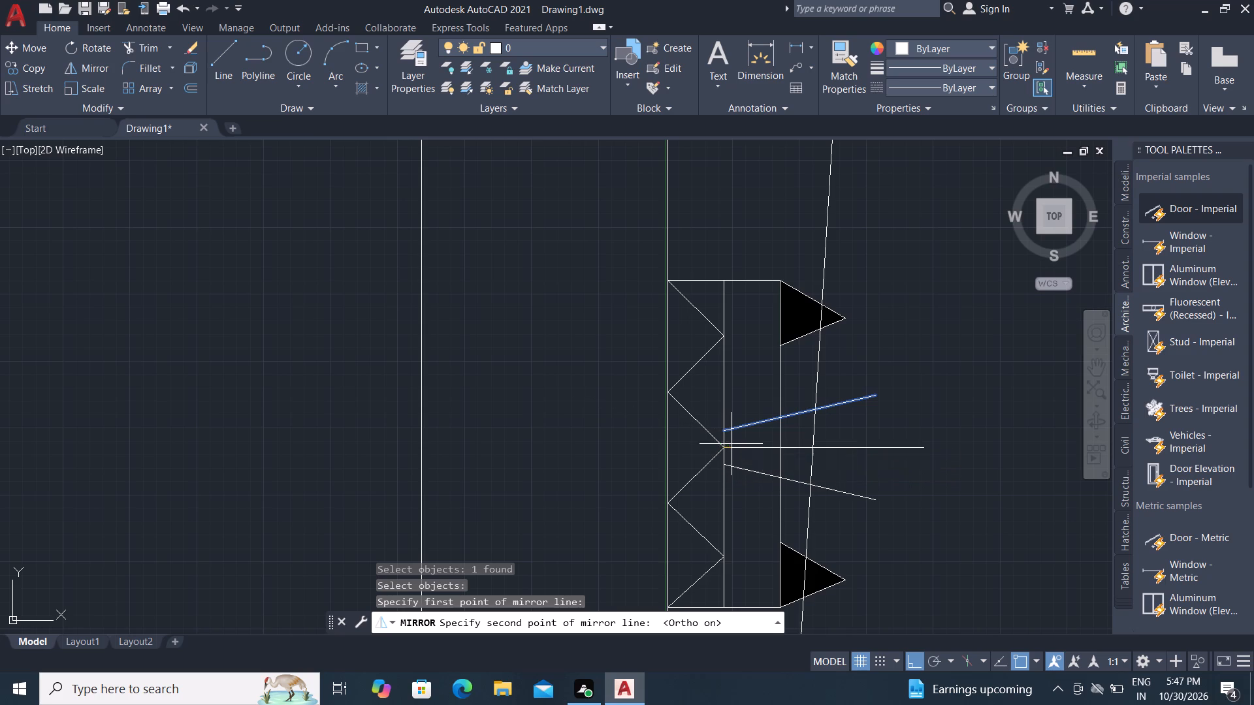
left_click(731, 442)
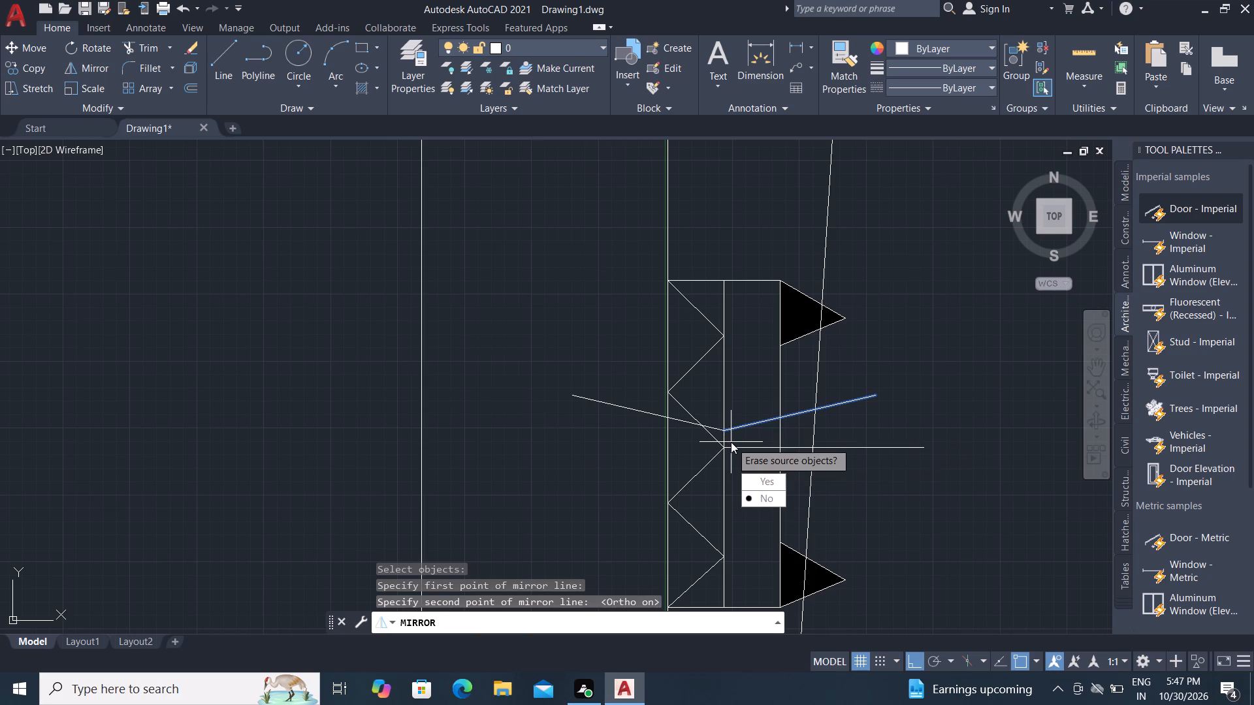
key("Escape")
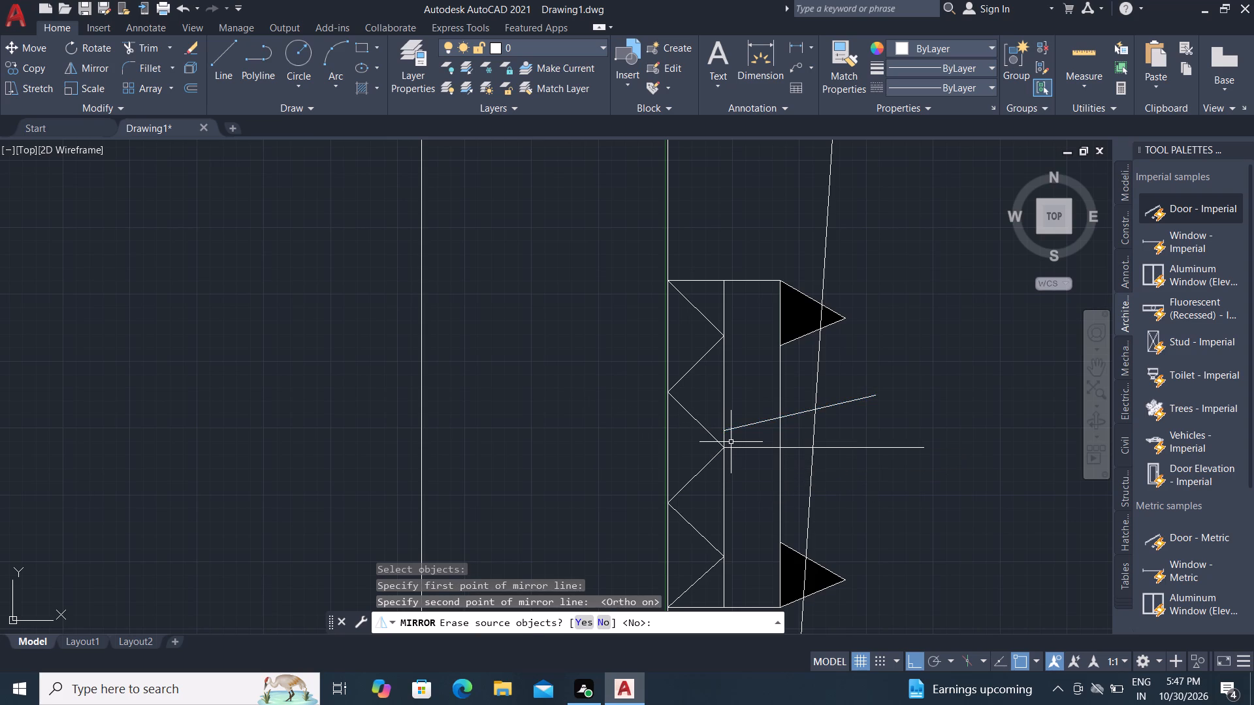
key("space")
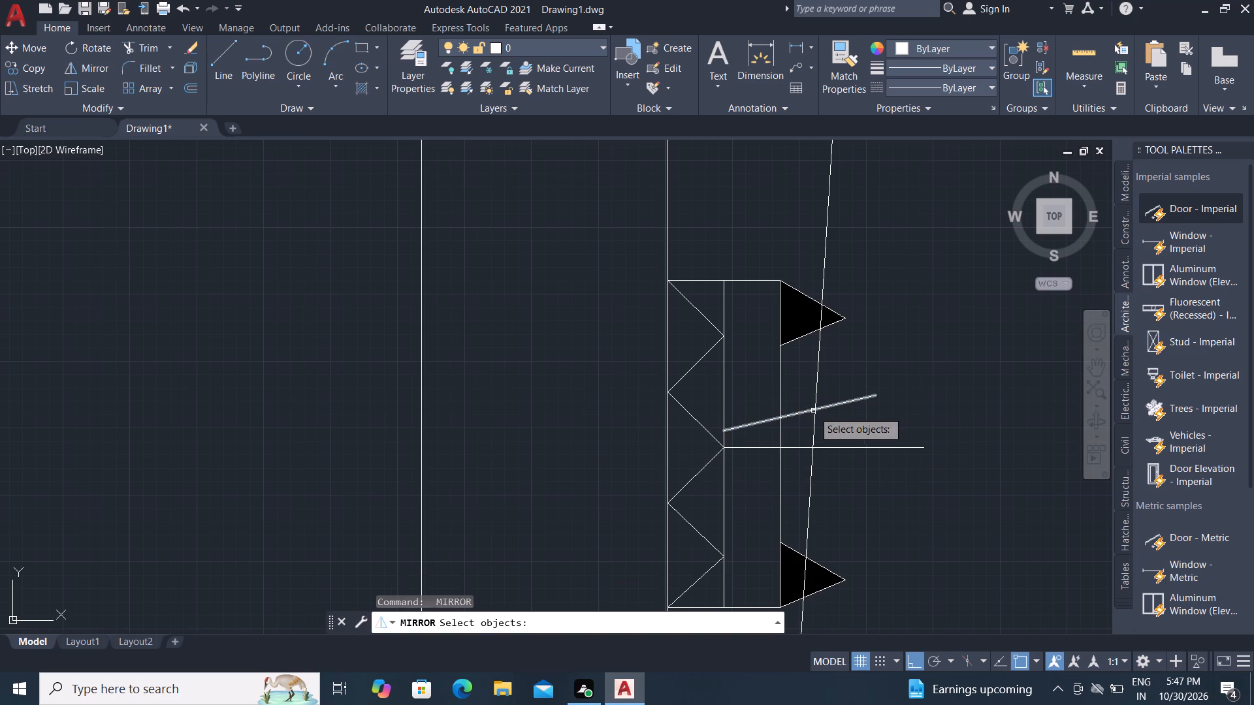
left_click(768, 421)
right_click(766, 422)
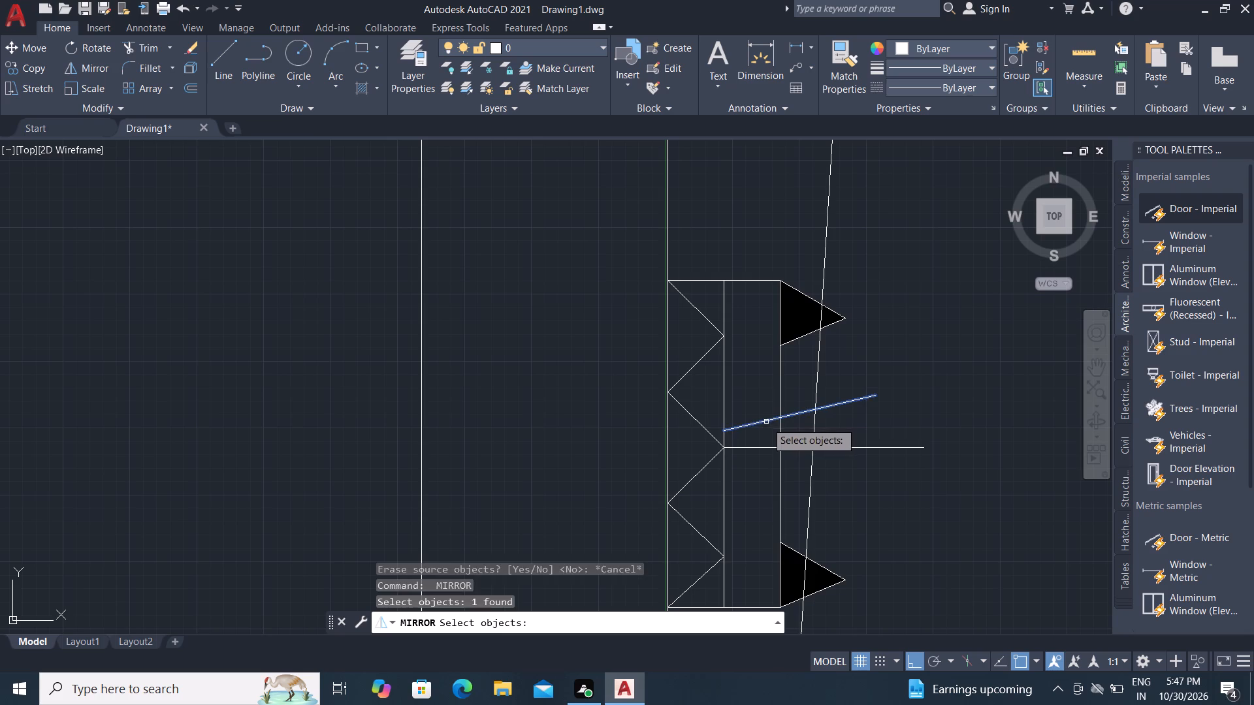
left_click(727, 450)
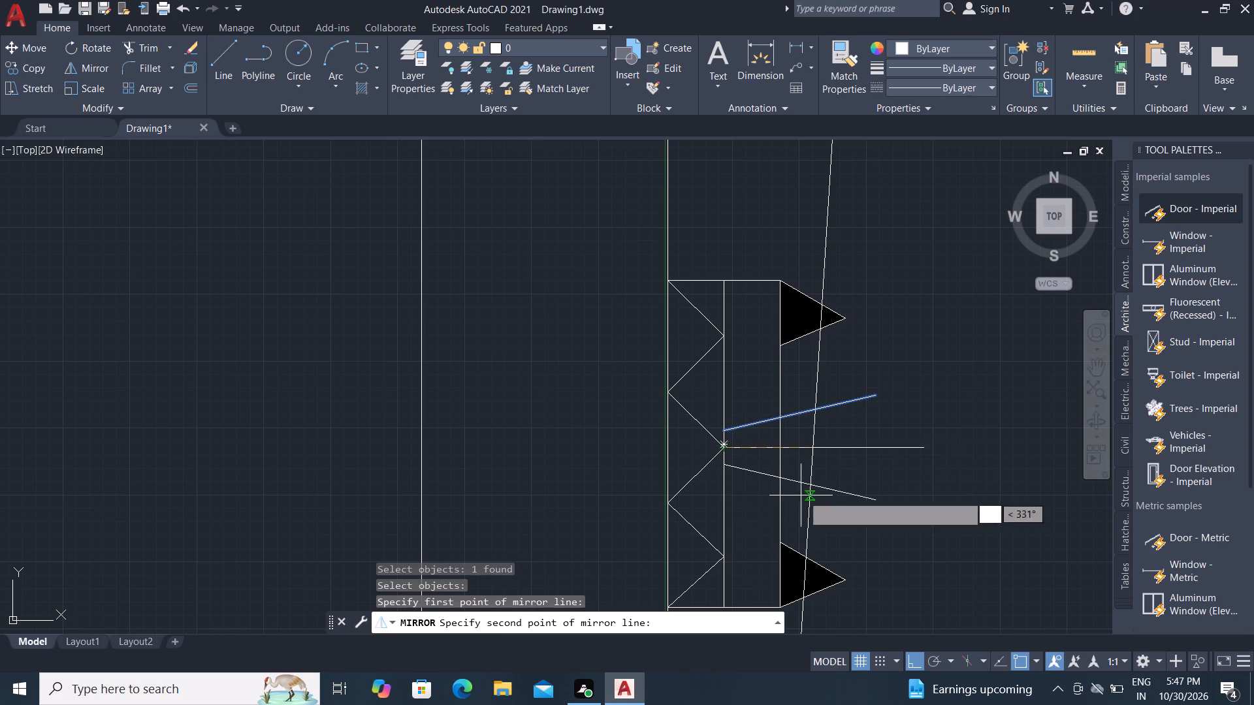
left_click(906, 511)
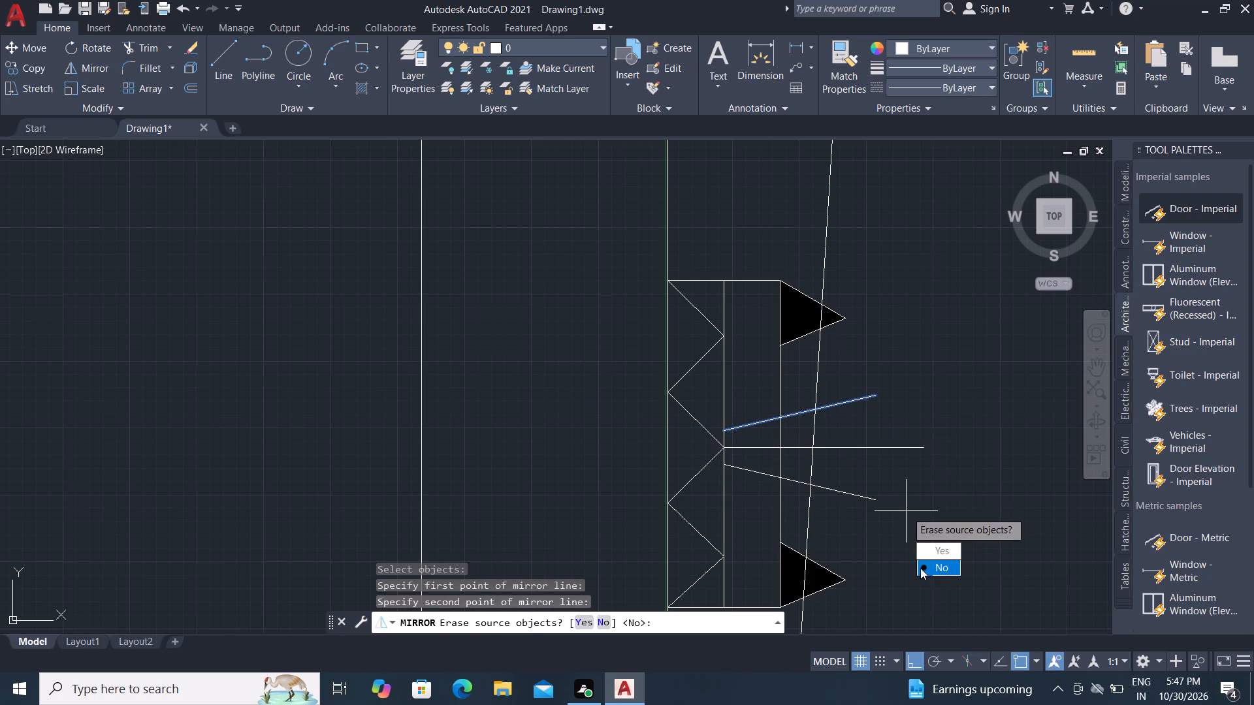
left_click_drag(921, 572, 906, 511)
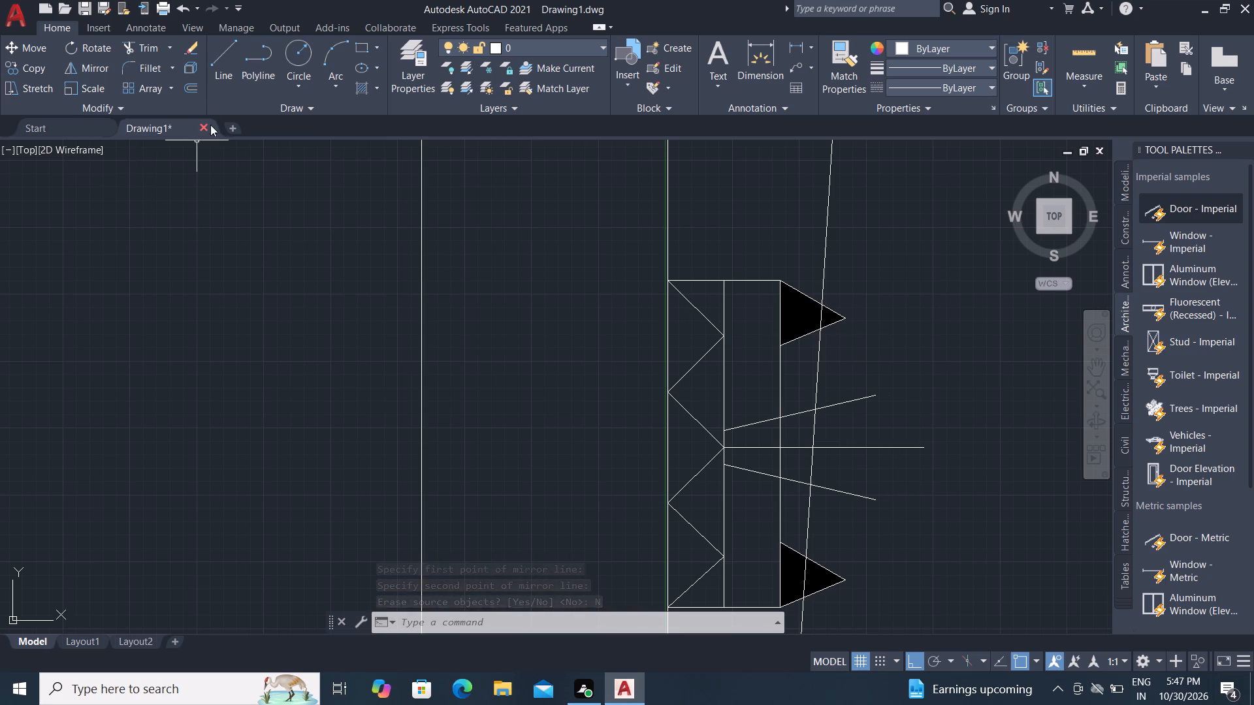
Draw a circle of about 49 mm radius centred on the horizontal centre line, reaching the outer ends of both slanted lines.
left_click(33, 64)
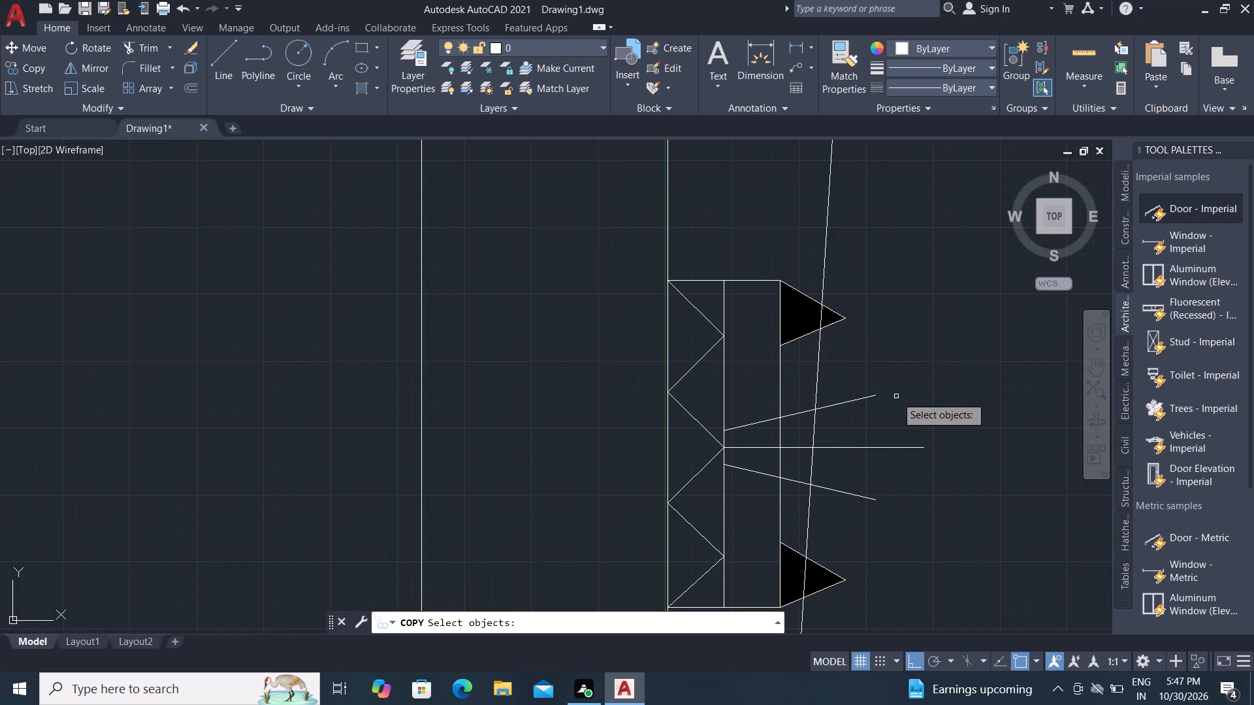
left_click(295, 48)
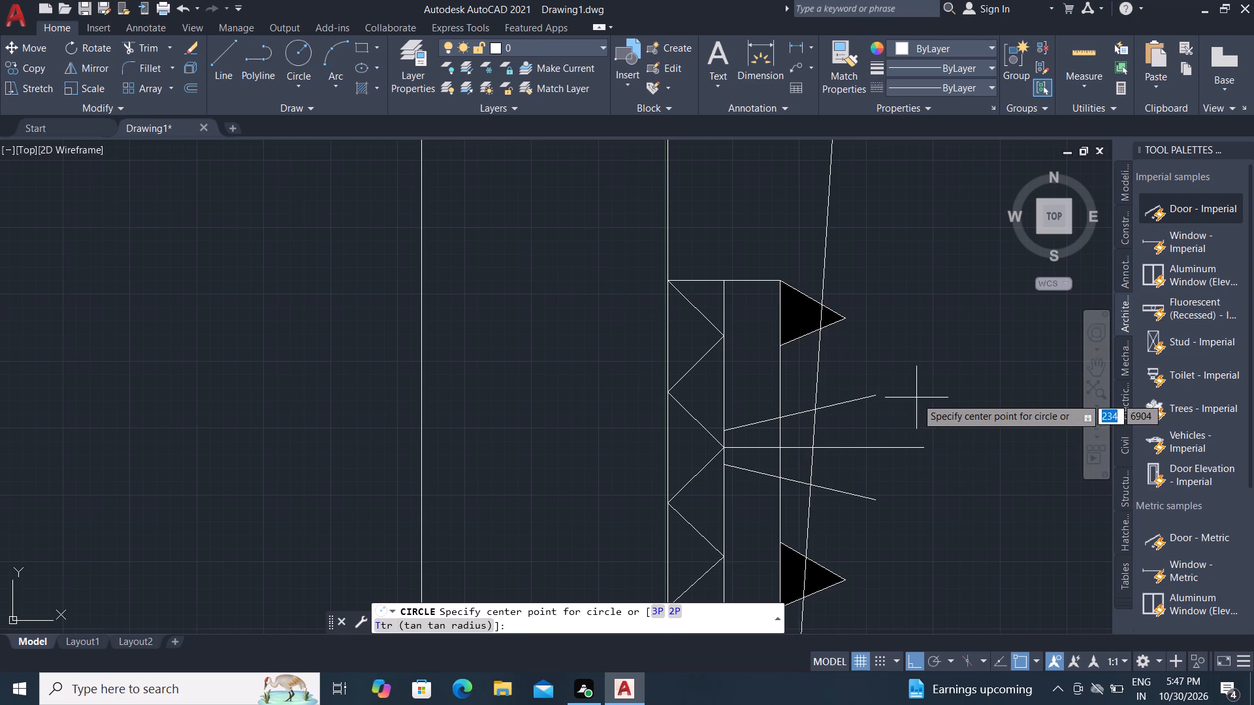
left_click(877, 449)
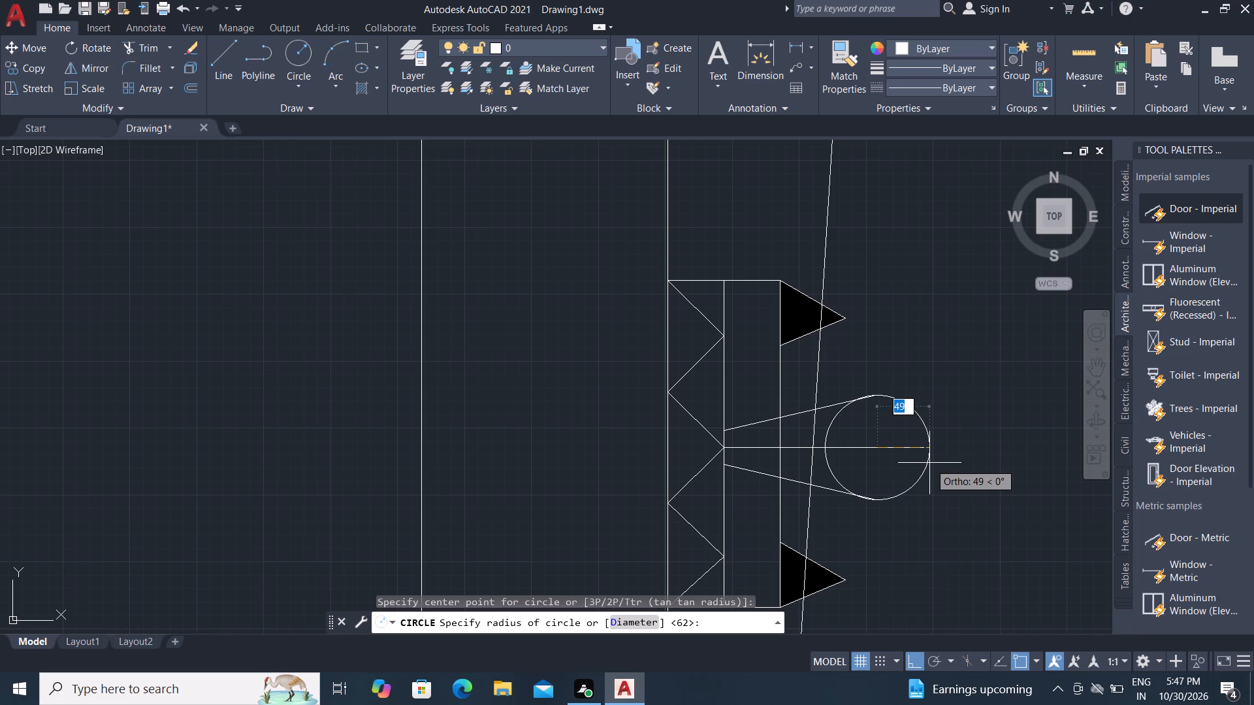
left_click(929, 463)
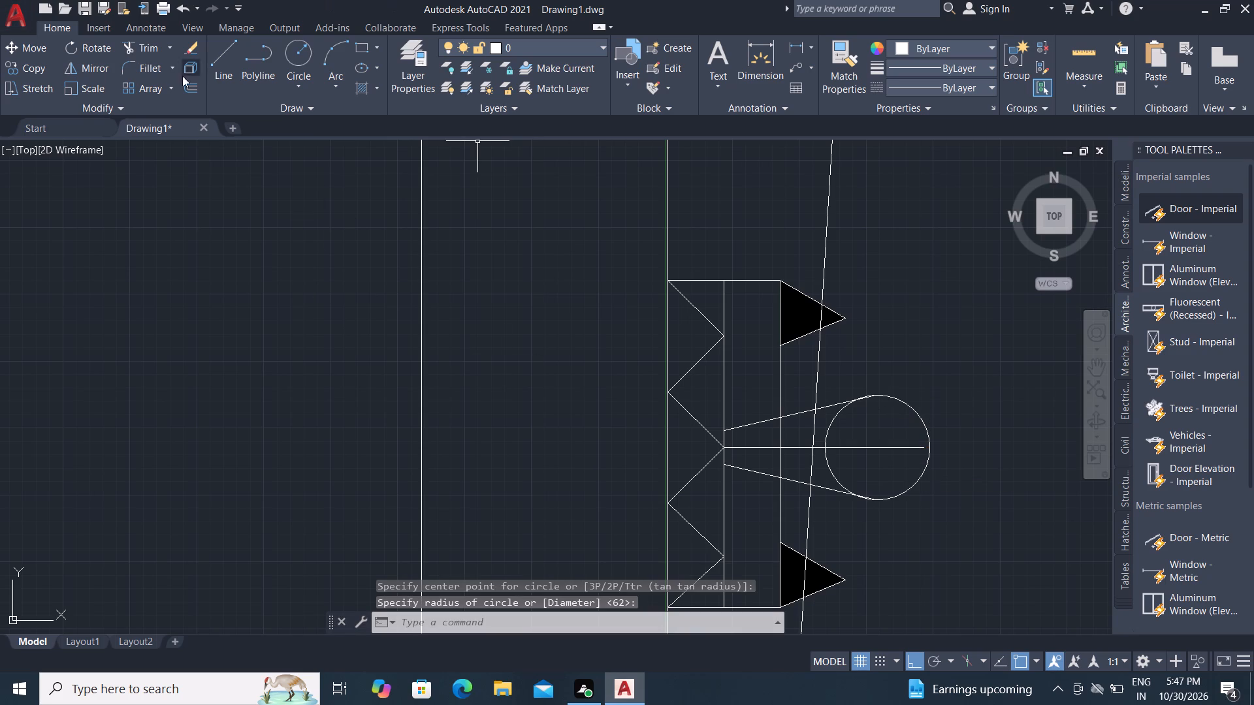
Trim away the horizontal centre line, the slanted pipe line and the fixture's outer vertical line between the two mirrored slanted lines.
left_click(133, 45)
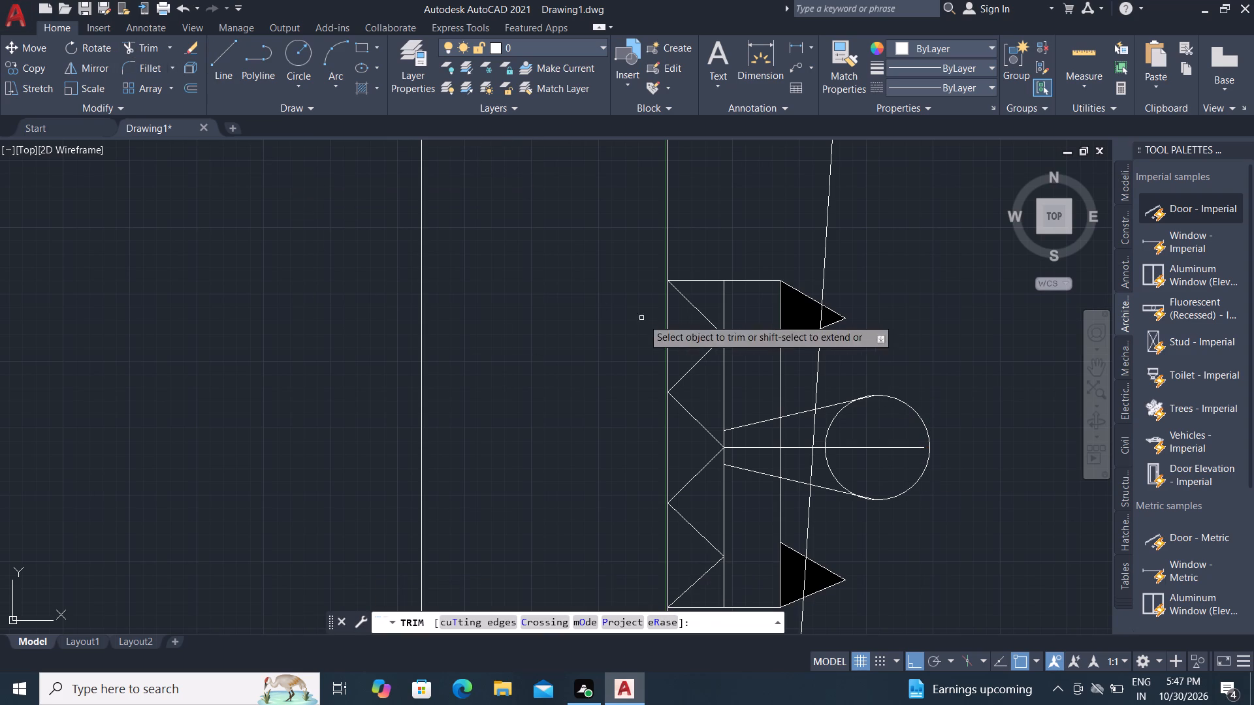
left_click(899, 448)
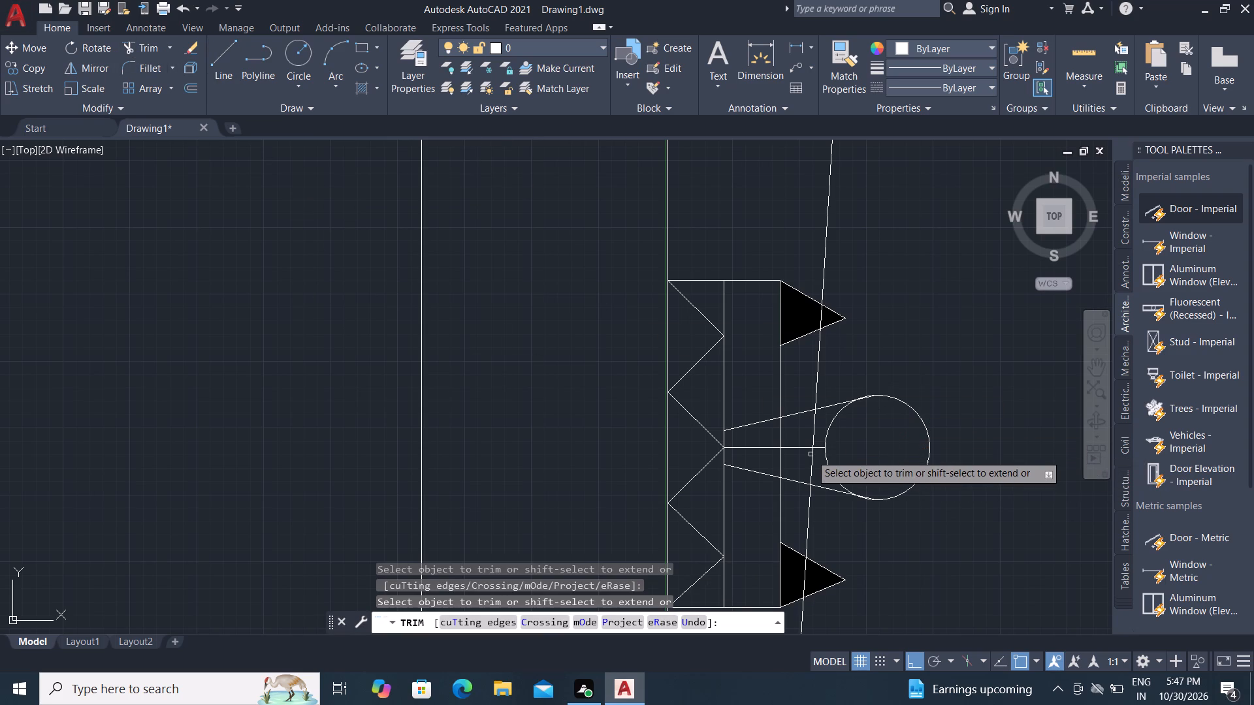
left_click(811, 456)
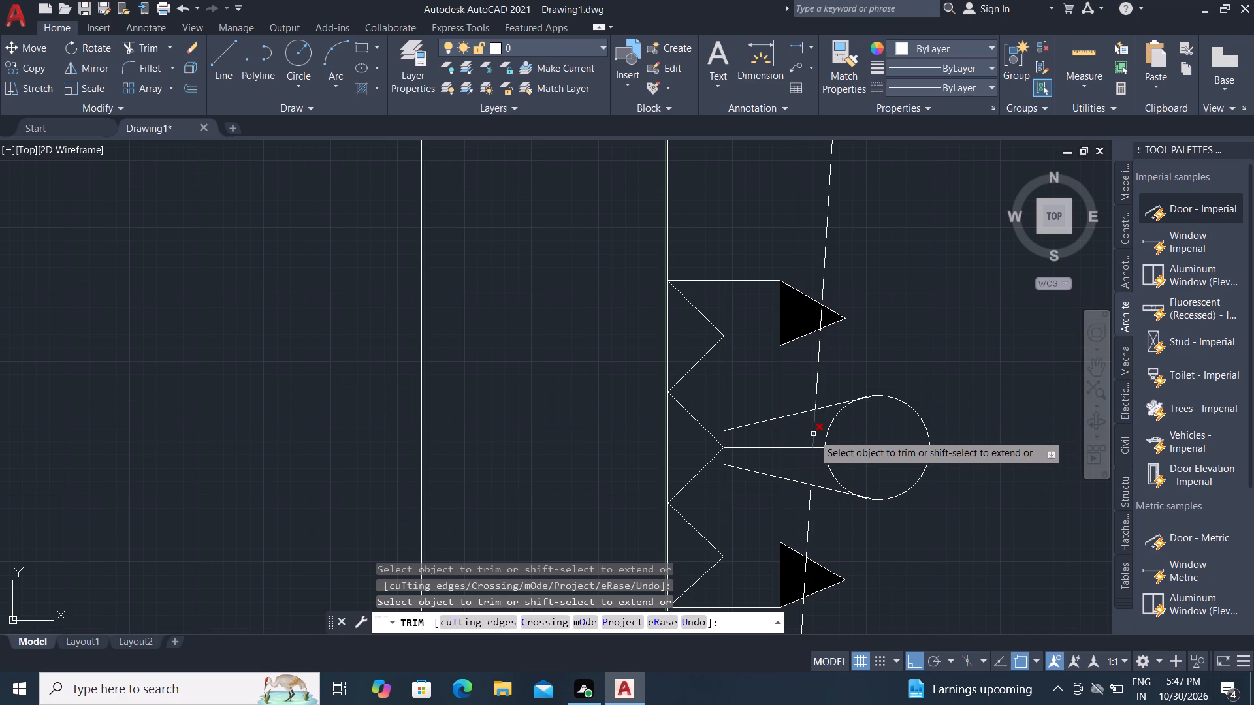
left_click(813, 434)
left_click(811, 448)
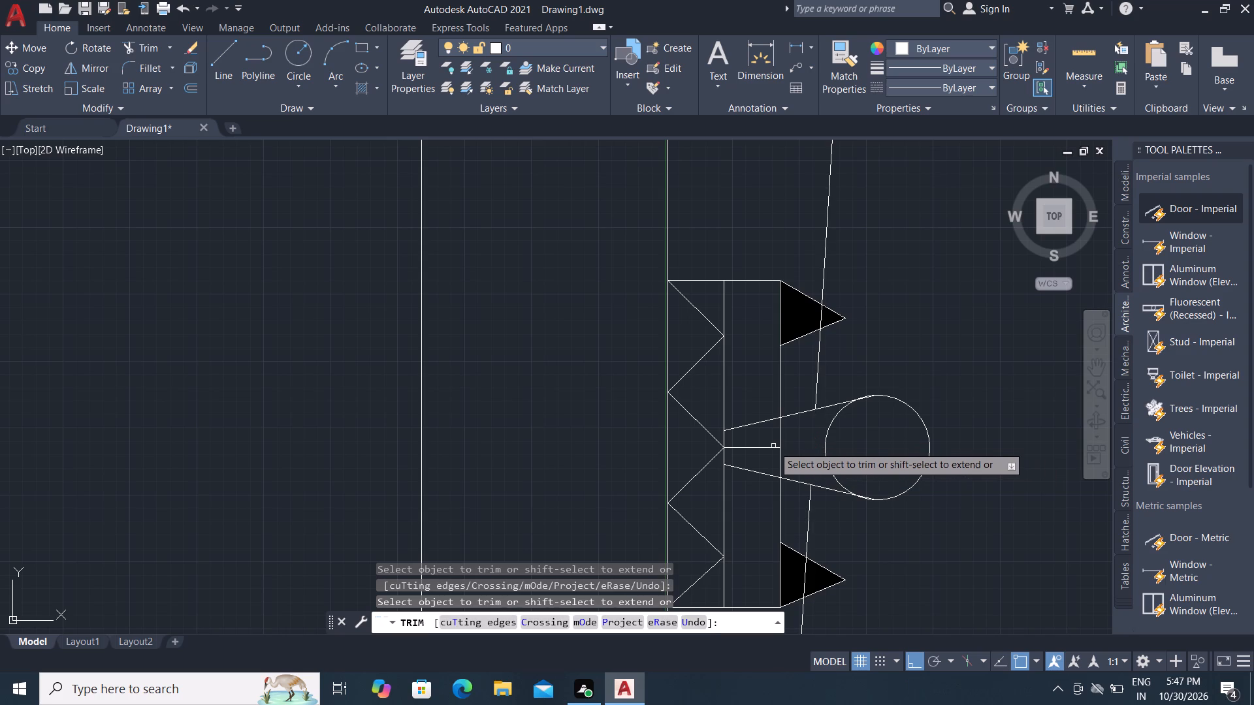
left_click(773, 446)
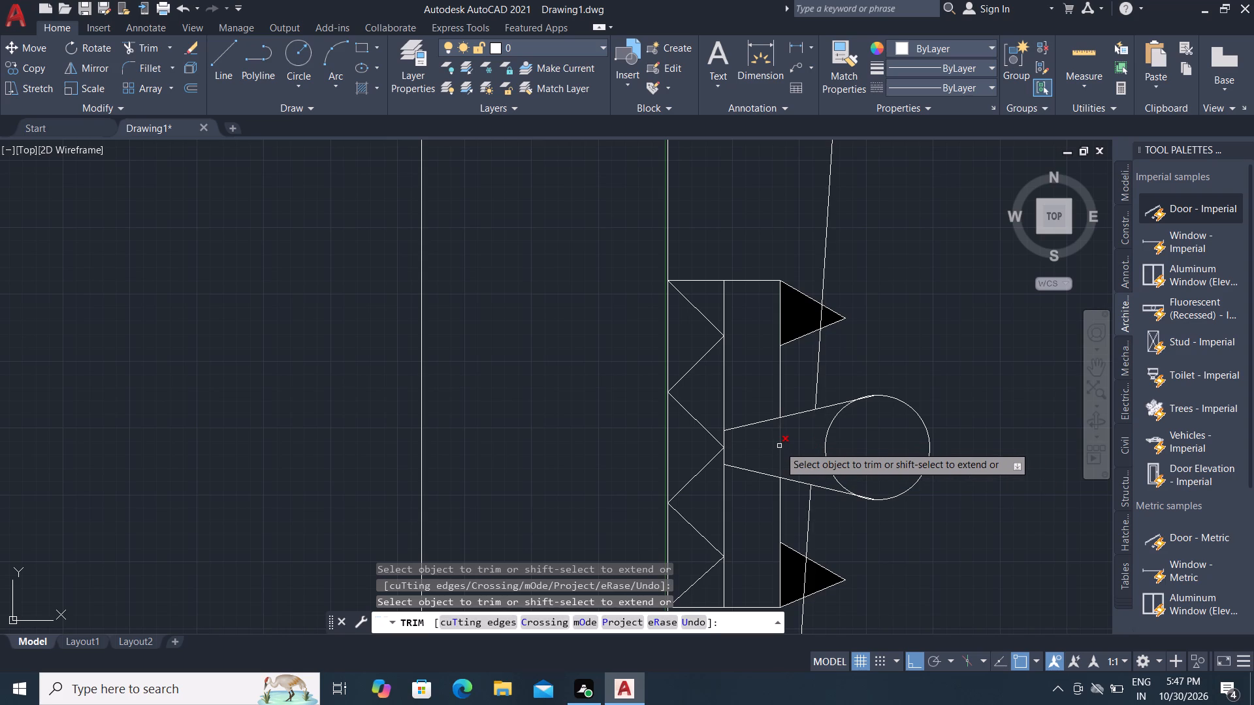
left_click(779, 446)
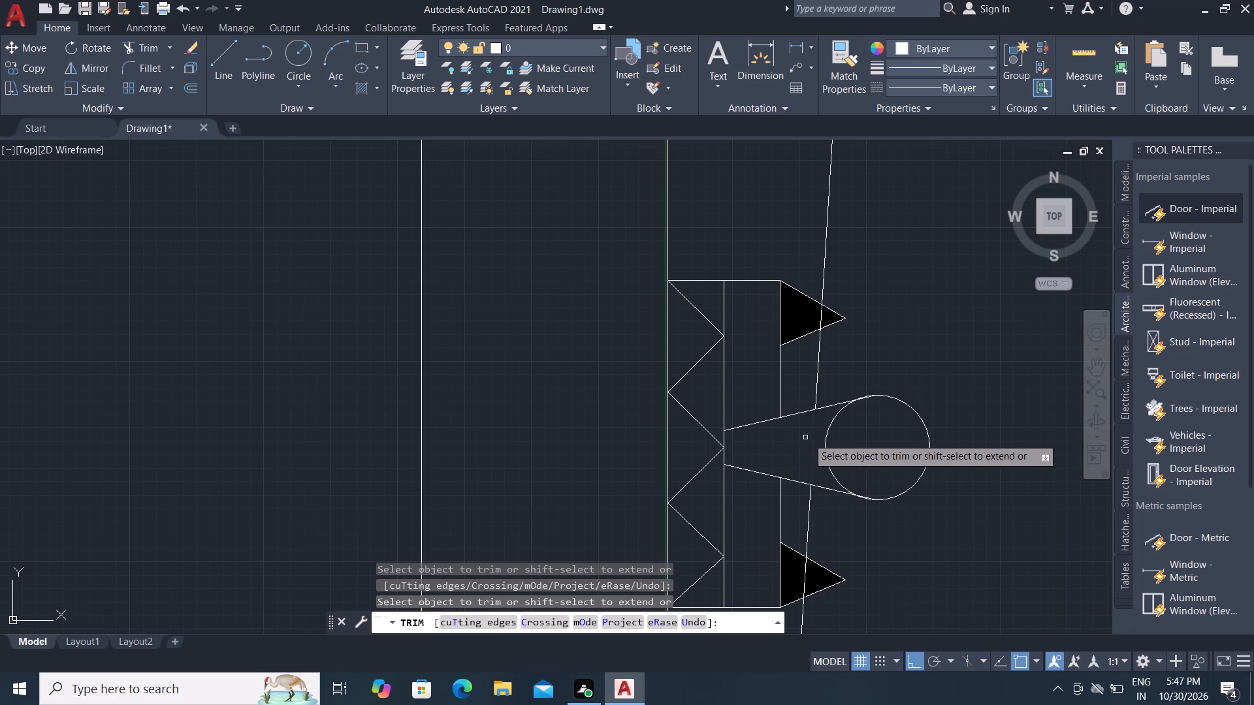
Trim the circle away from the slanted lines, cutting its inner arc and the remaining curve at the lower line's outer end.
left_click(828, 436)
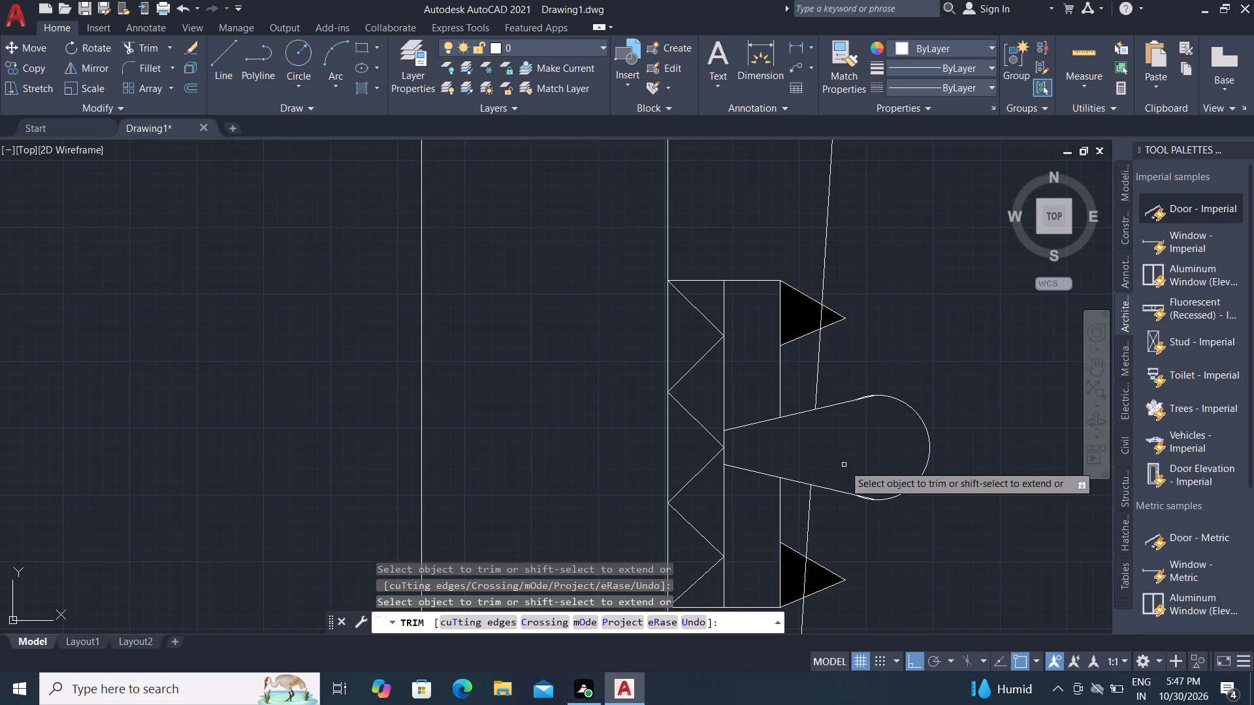
scroll(870, 514, "up", 4)
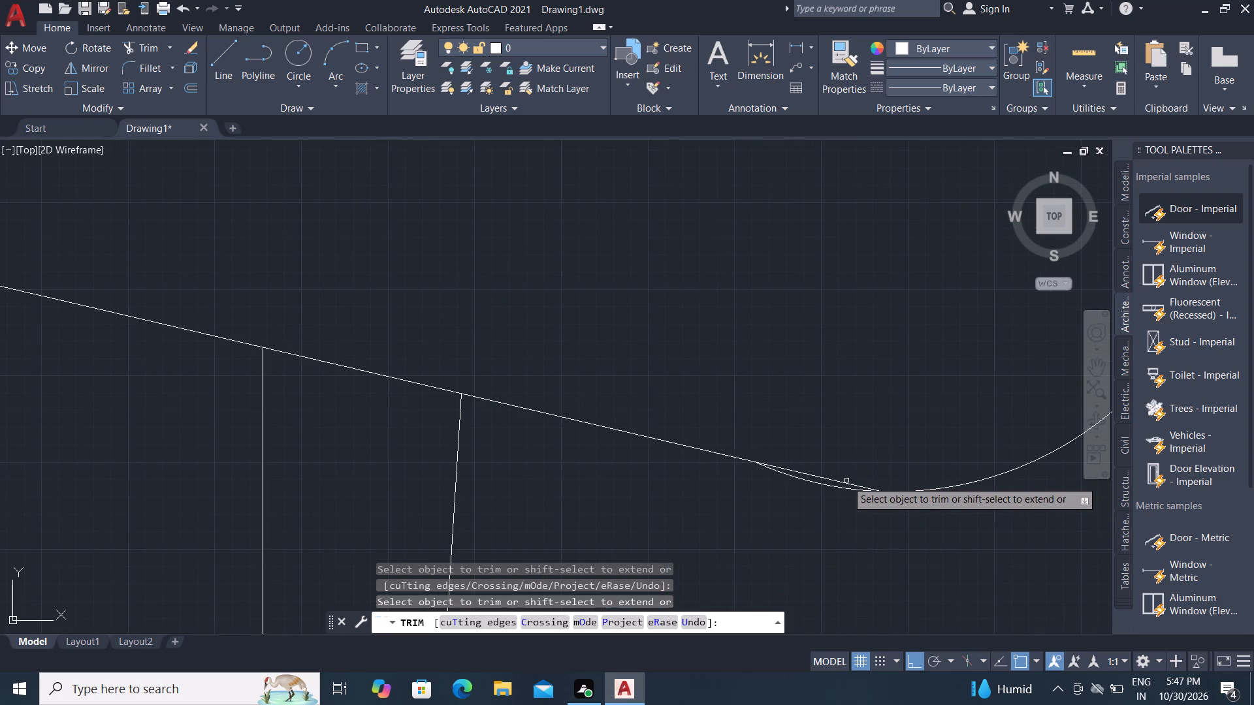
scroll(840, 485, "up", 2)
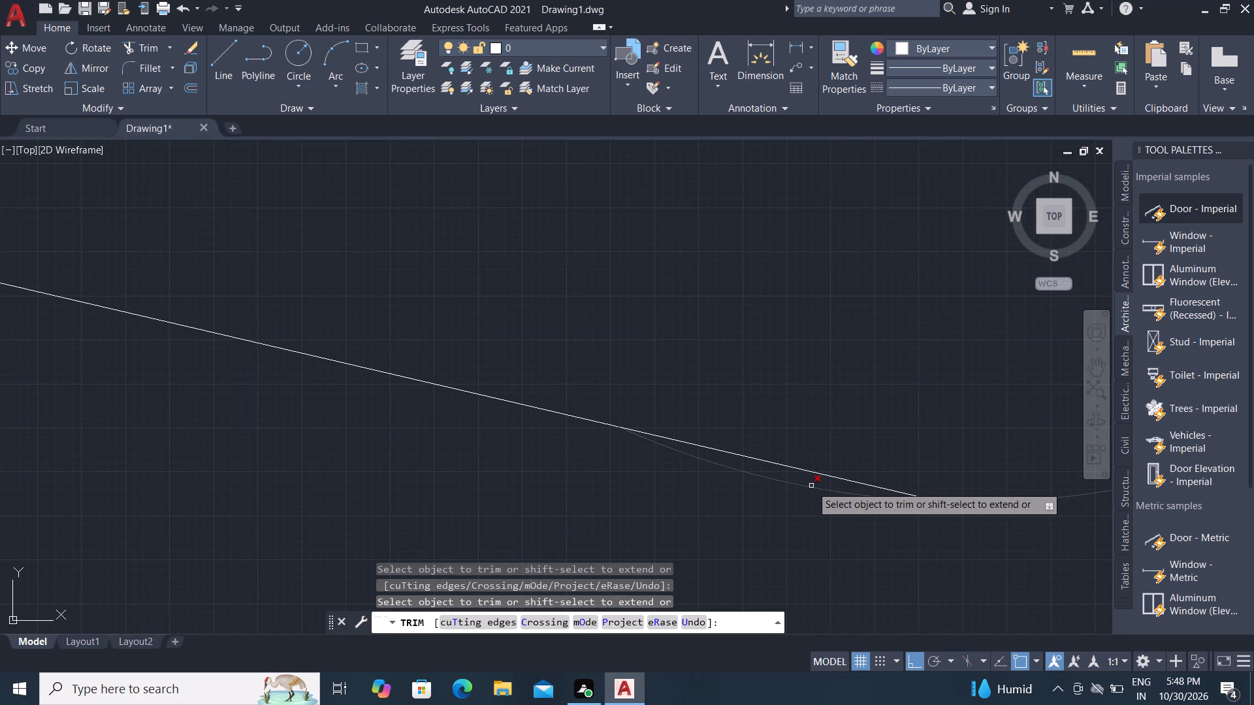
left_click(811, 486)
scroll(806, 544, "down", 3)
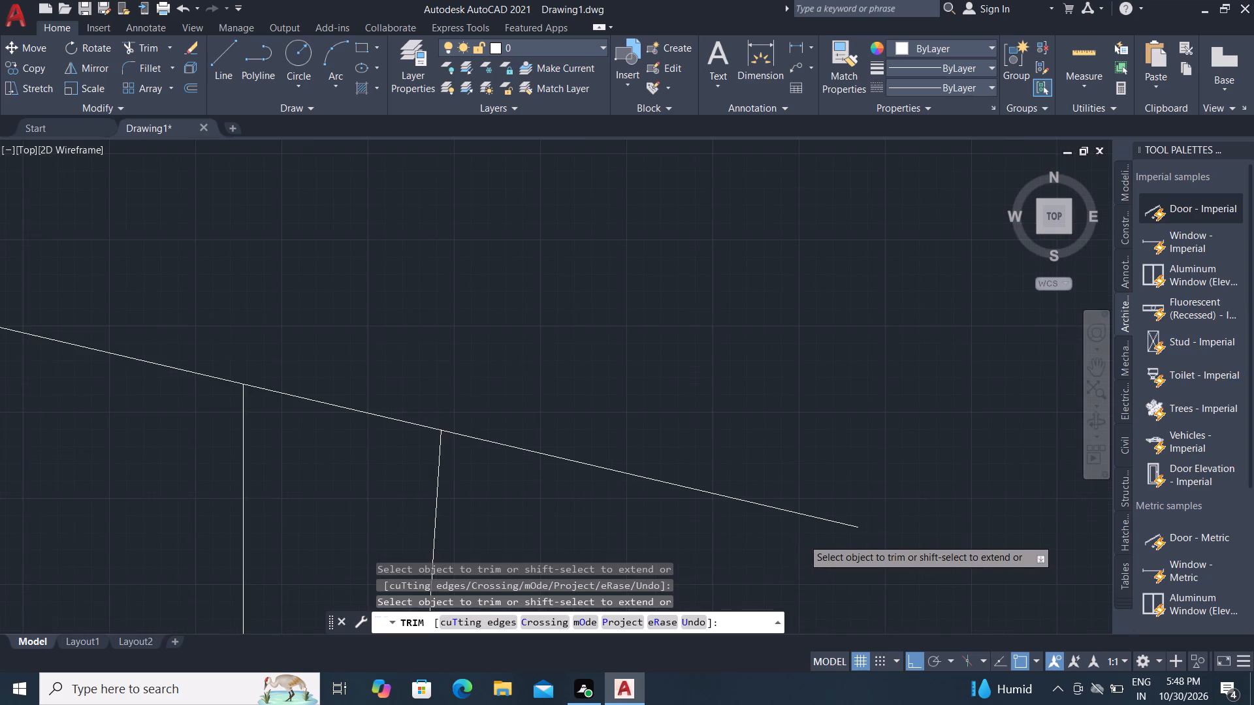
scroll(803, 539, "down", 2)
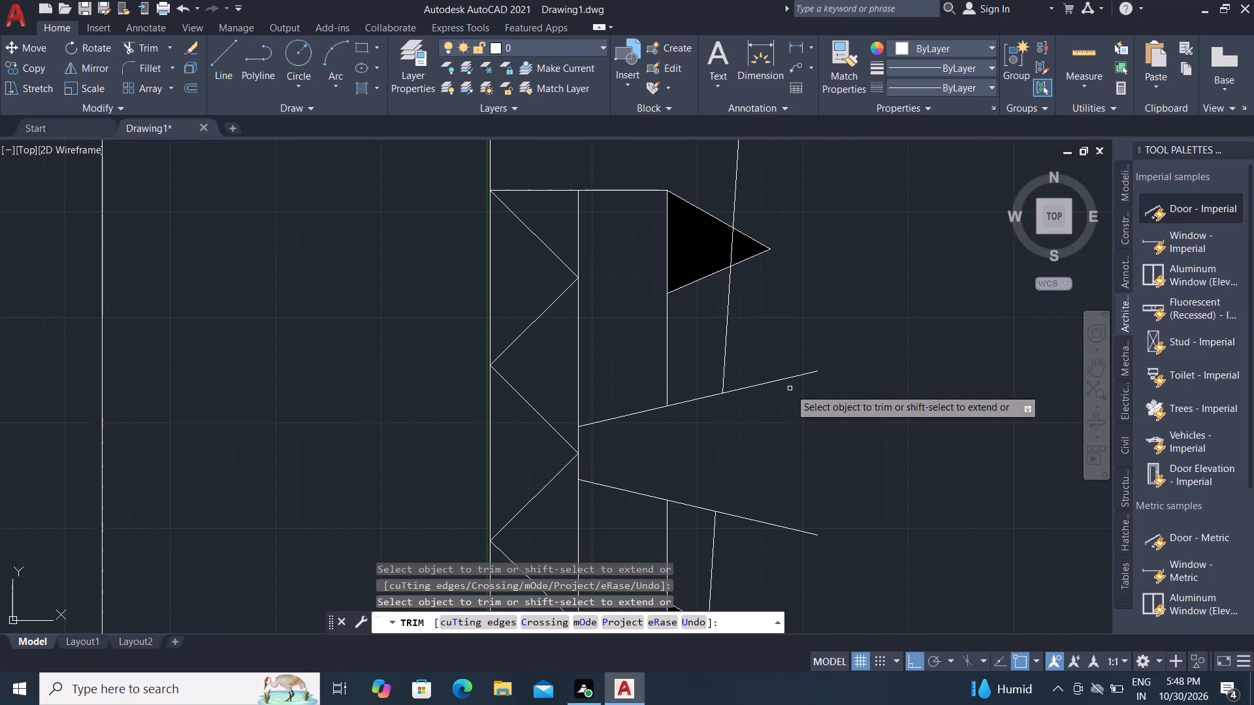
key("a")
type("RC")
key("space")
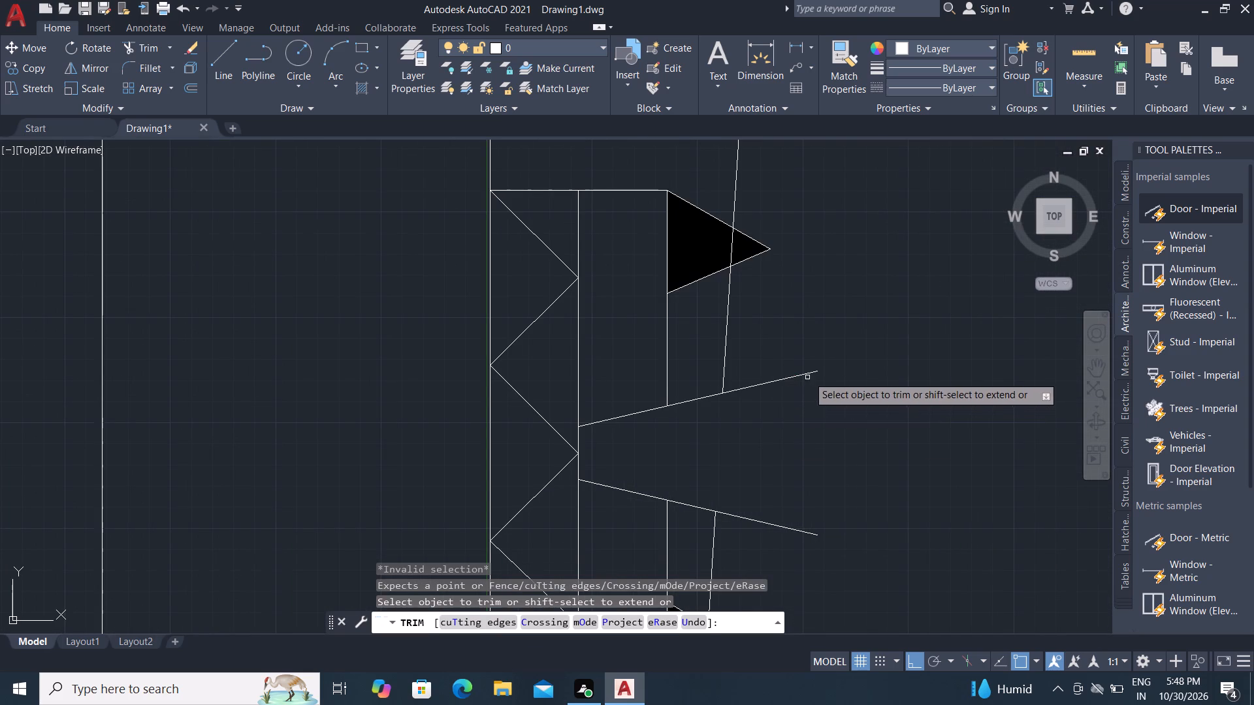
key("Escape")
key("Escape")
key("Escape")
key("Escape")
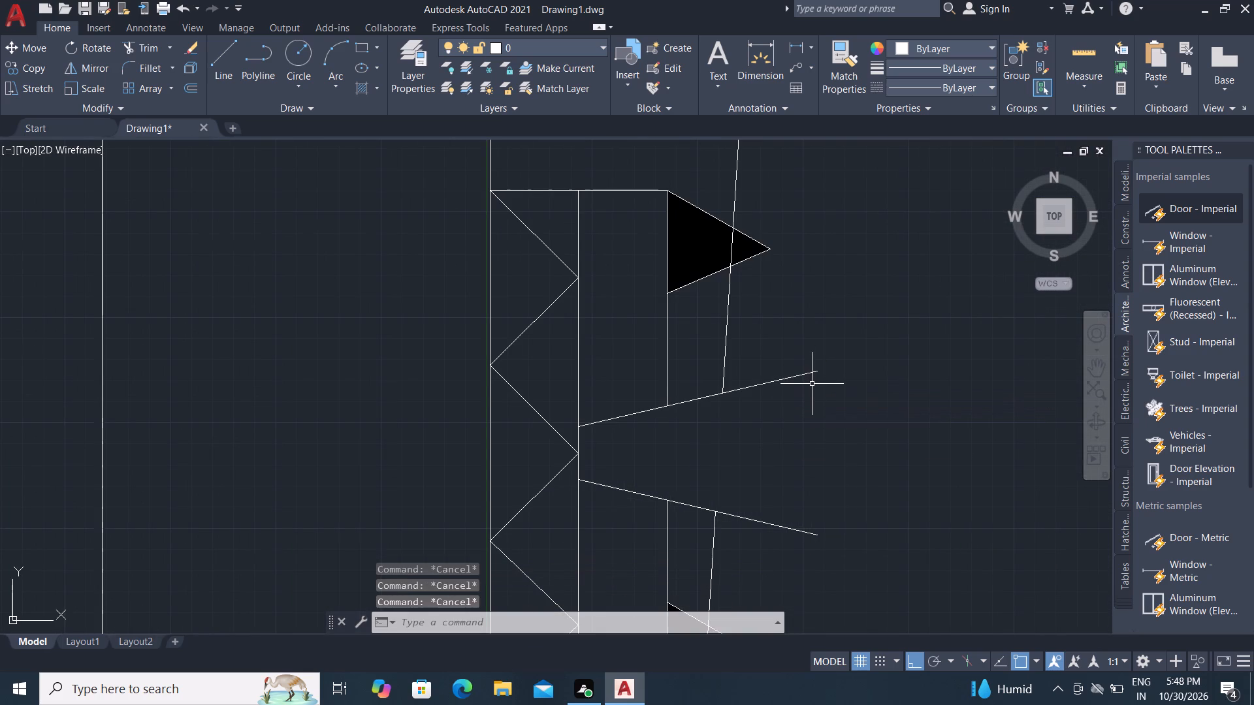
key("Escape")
Draw a three-point arc bulging outward from the upper slanted line's outer end round to the lower slanted line near its outer end.
key("a")
type("RC")
key("space")
left_click(818, 369)
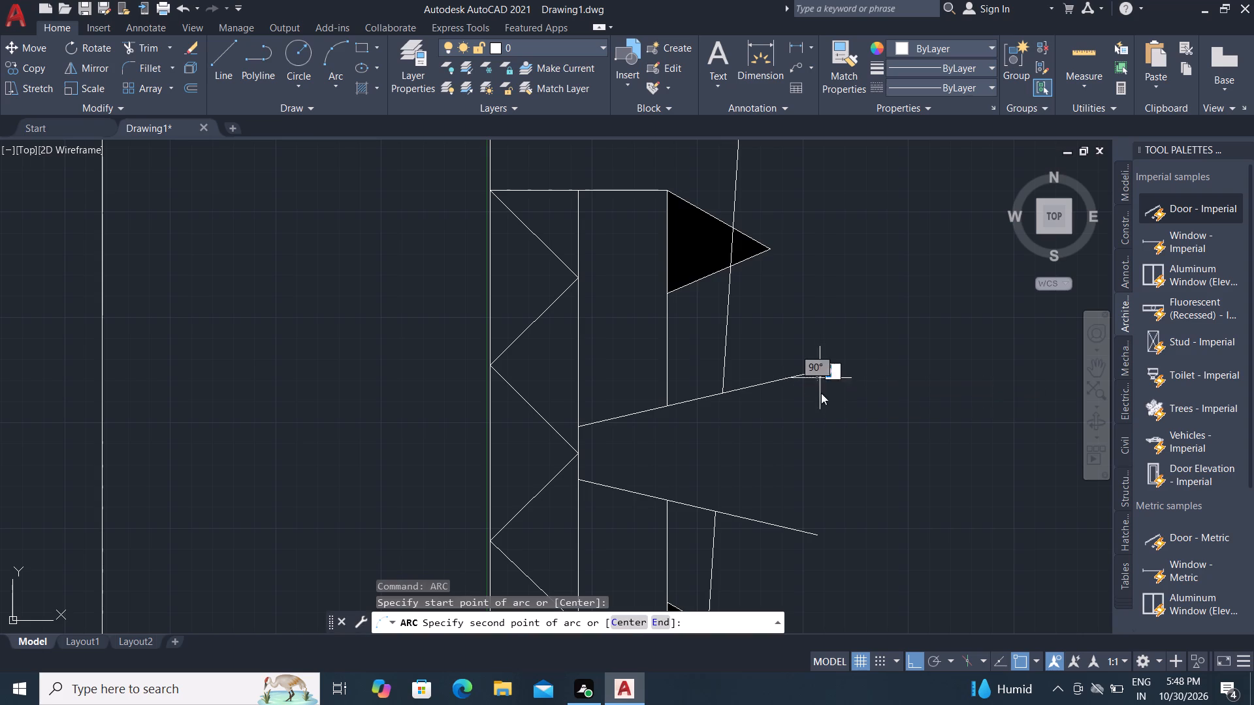
left_click(820, 538)
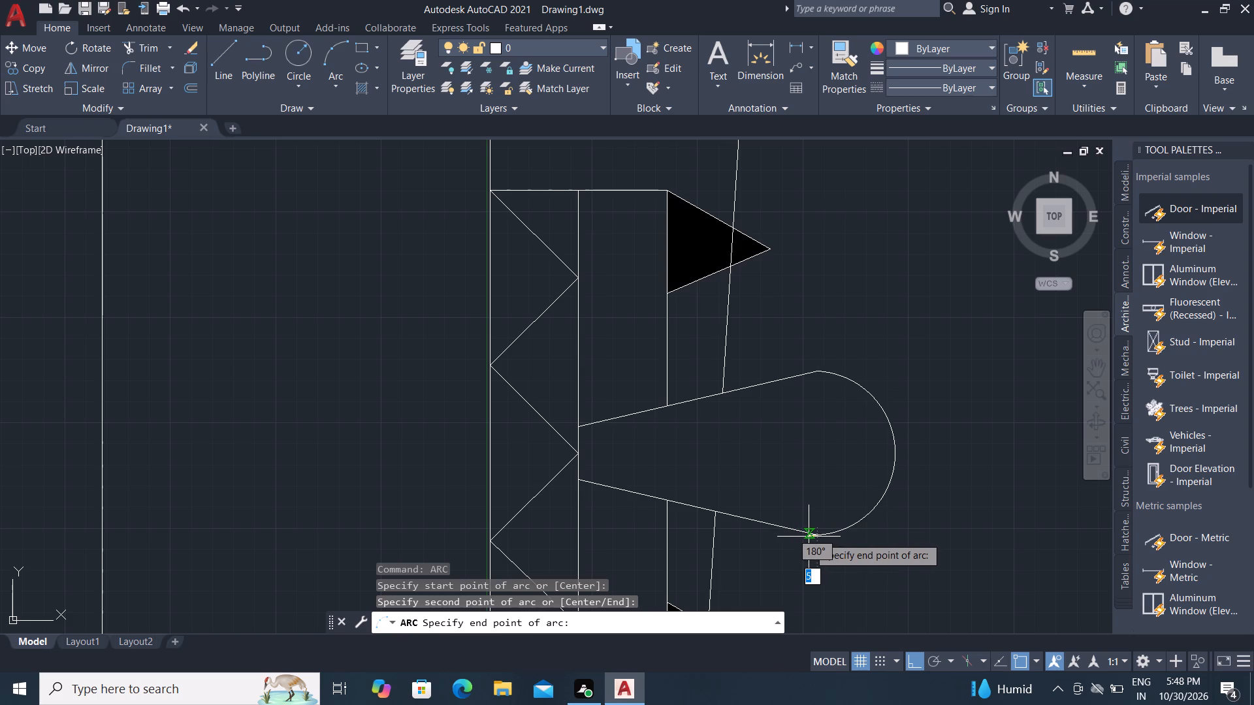
left_click(809, 537)
scroll(803, 540, "up", 2)
scroll(741, 486, "down", 2)
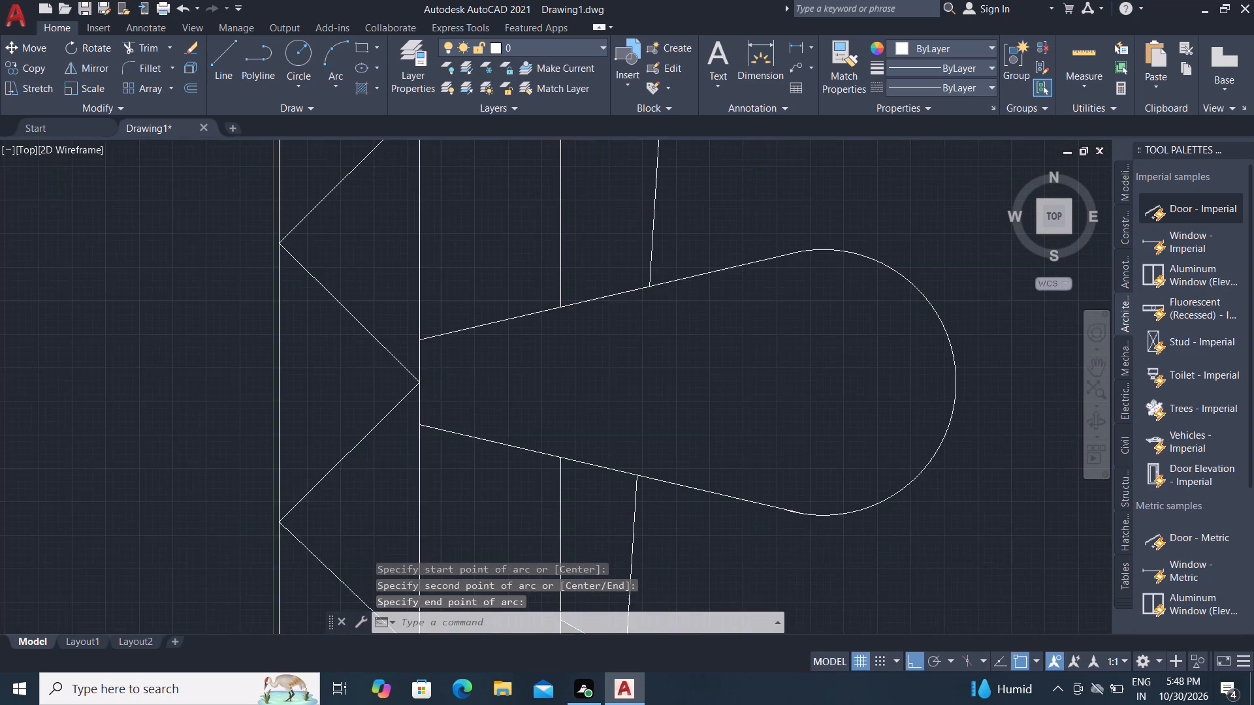
key("Escape")
key("Escape")
key("Escape")
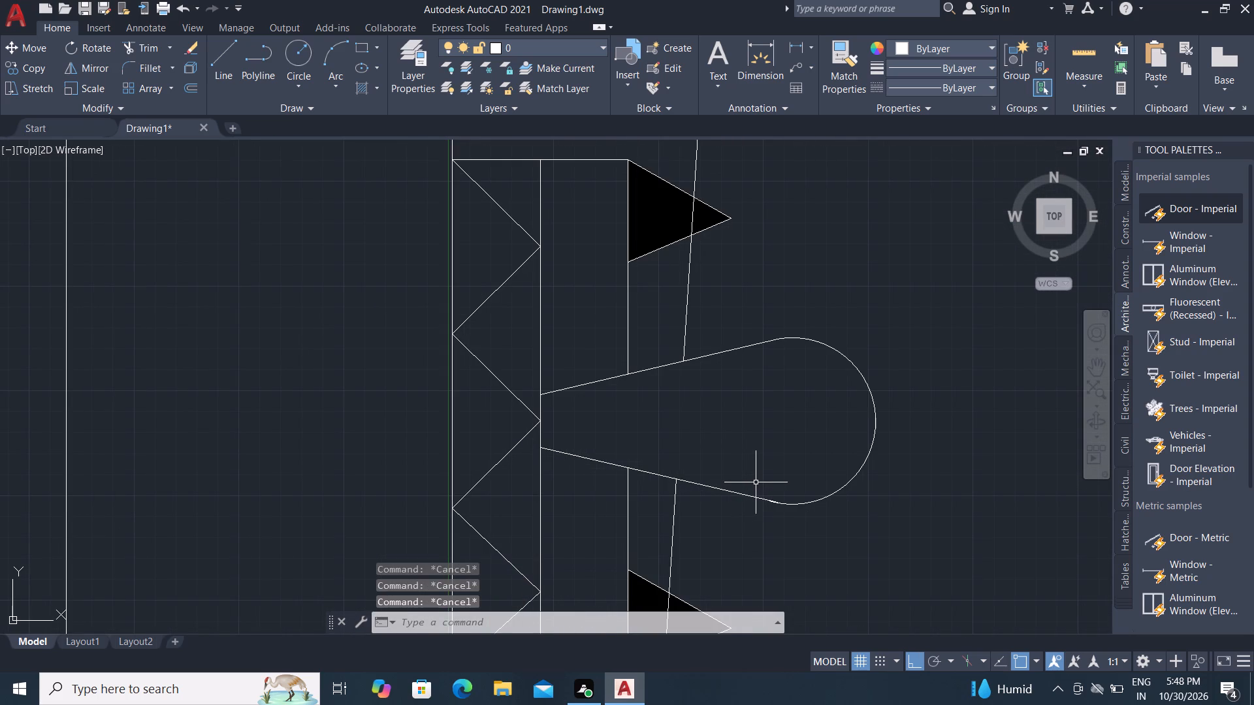
Fill the rounded, tapering shape between the slanted lines and the arc with a black (0,0,0) solid hatch.
type("H")
key("space")
left_click(748, 419)
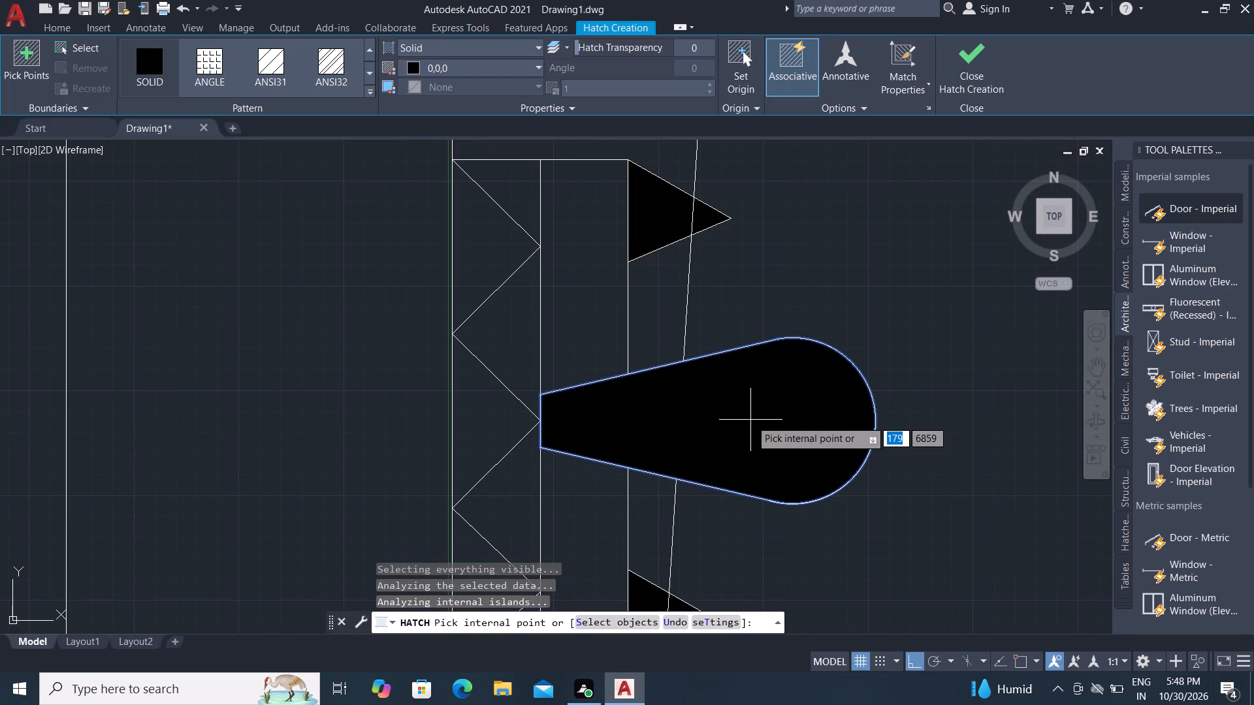
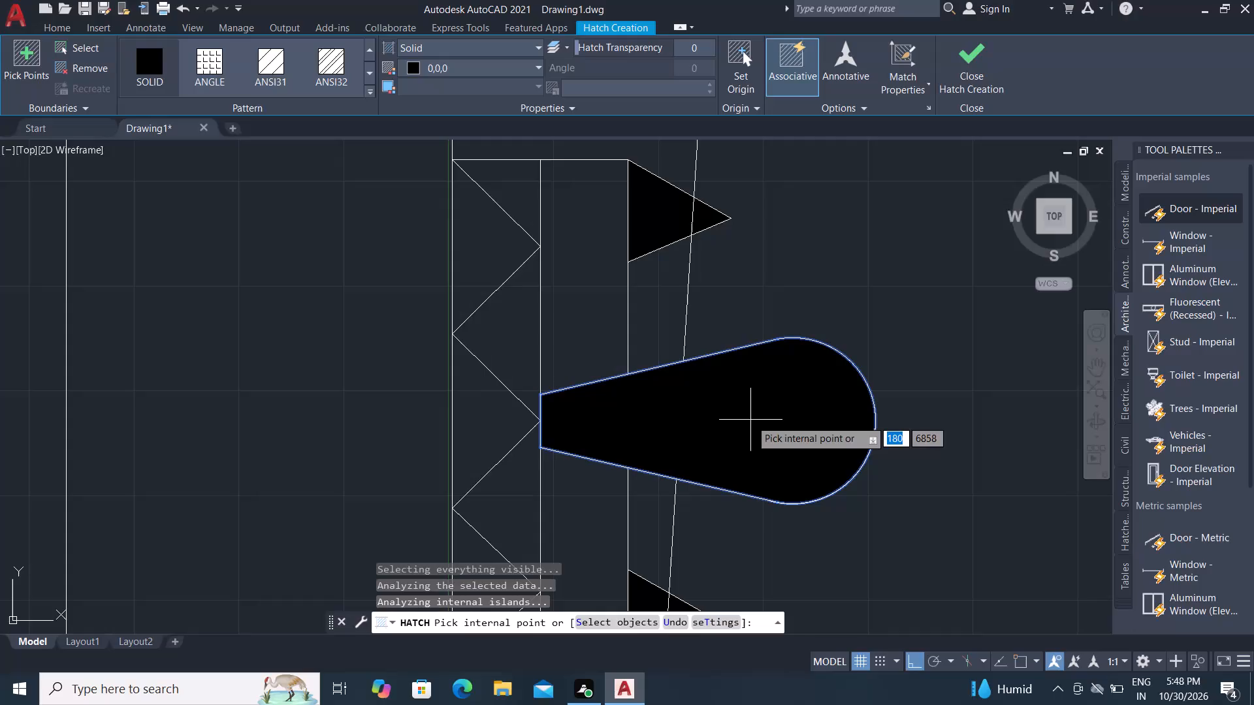
Finish the solid black hatch inside the teardrop-shaped part of the wall-mounted fixture.
key("Escape")
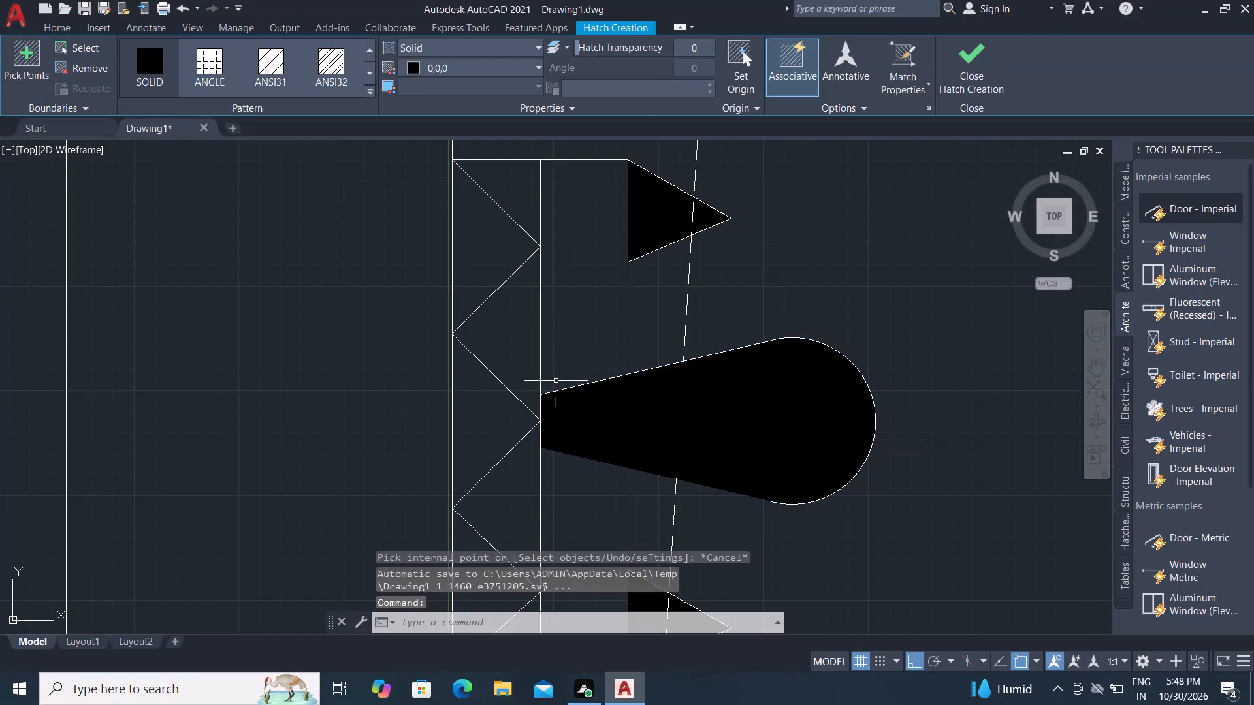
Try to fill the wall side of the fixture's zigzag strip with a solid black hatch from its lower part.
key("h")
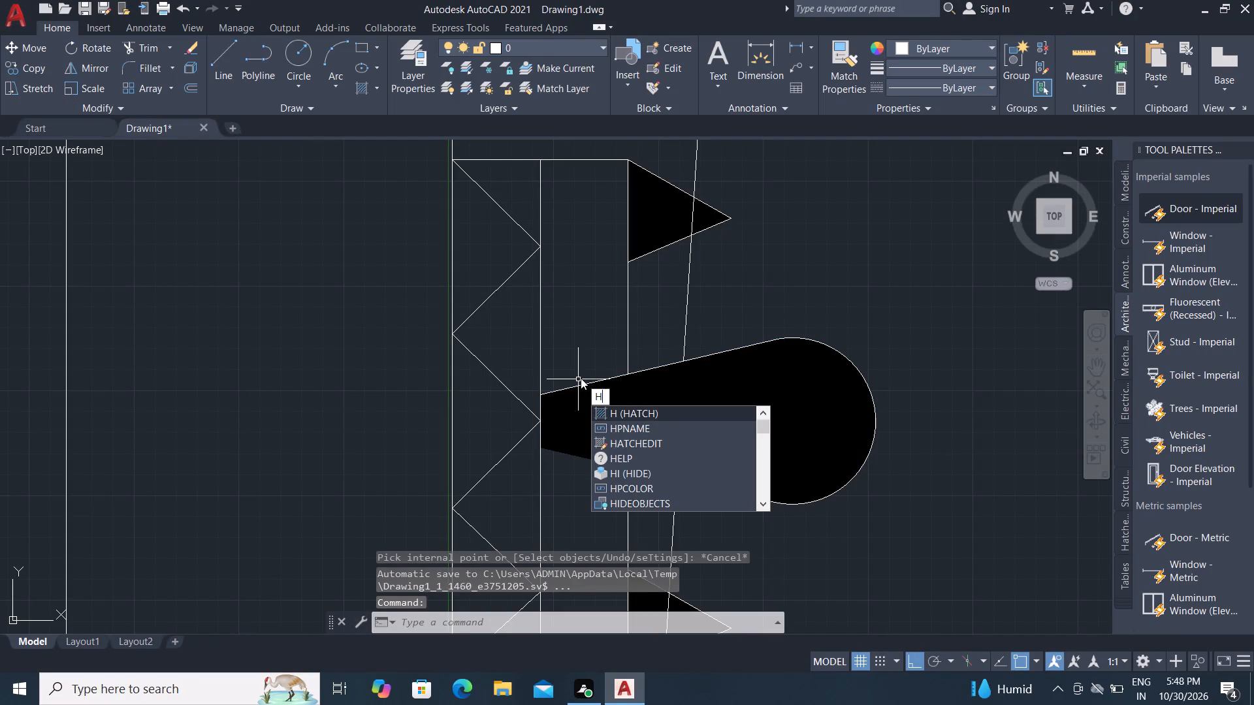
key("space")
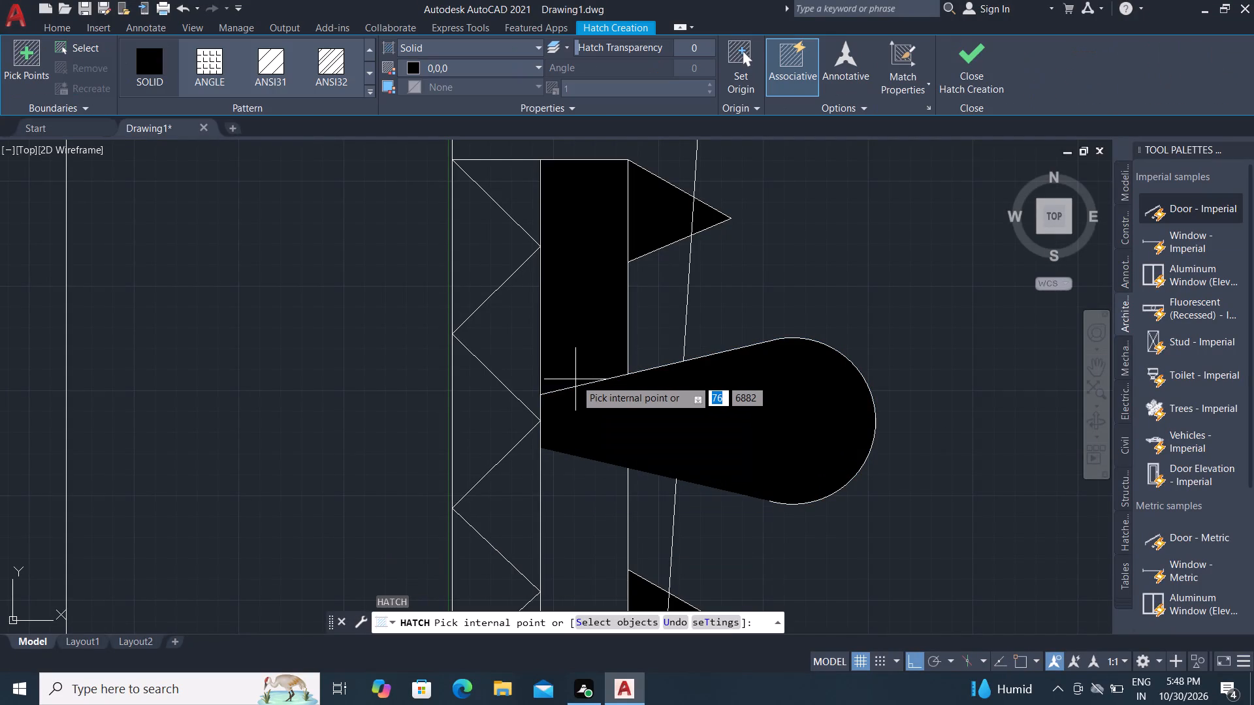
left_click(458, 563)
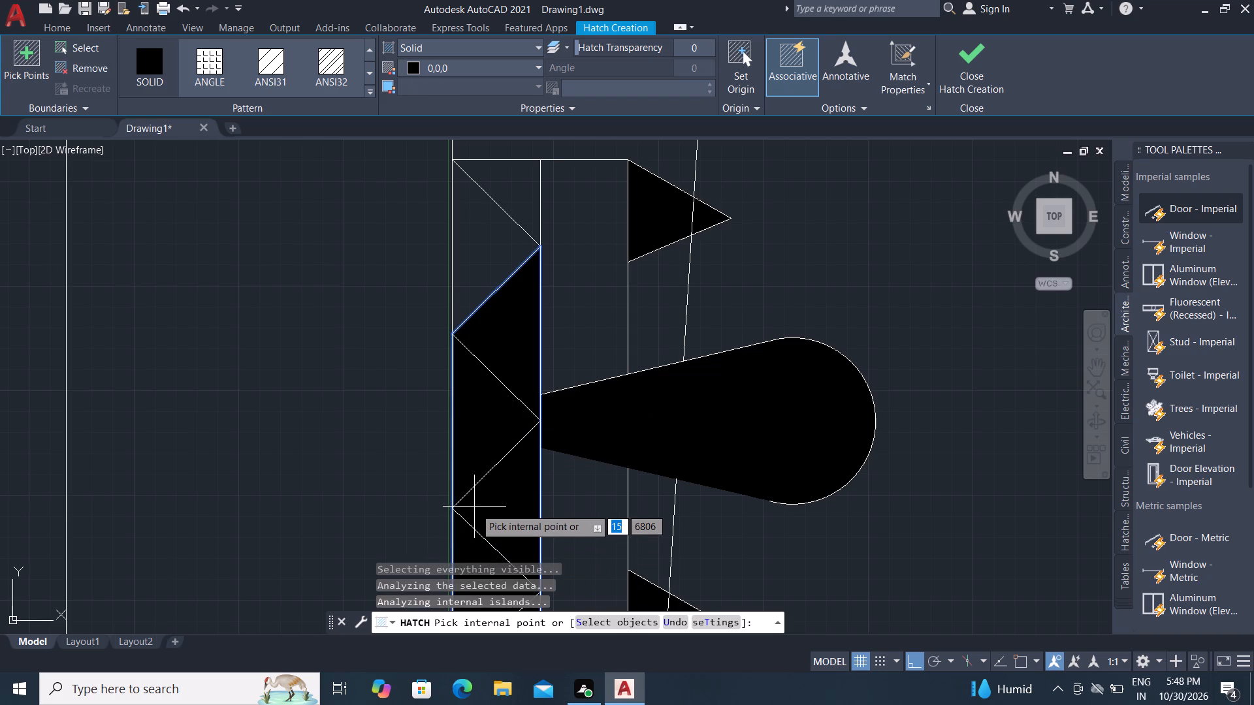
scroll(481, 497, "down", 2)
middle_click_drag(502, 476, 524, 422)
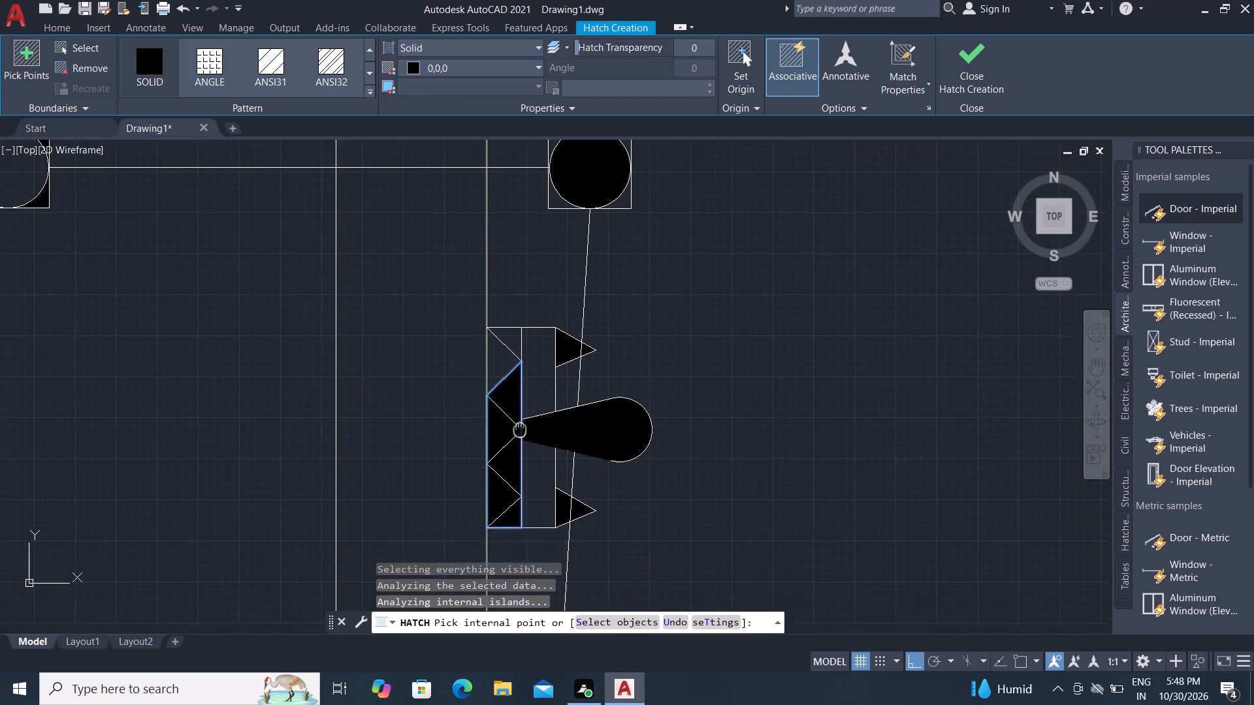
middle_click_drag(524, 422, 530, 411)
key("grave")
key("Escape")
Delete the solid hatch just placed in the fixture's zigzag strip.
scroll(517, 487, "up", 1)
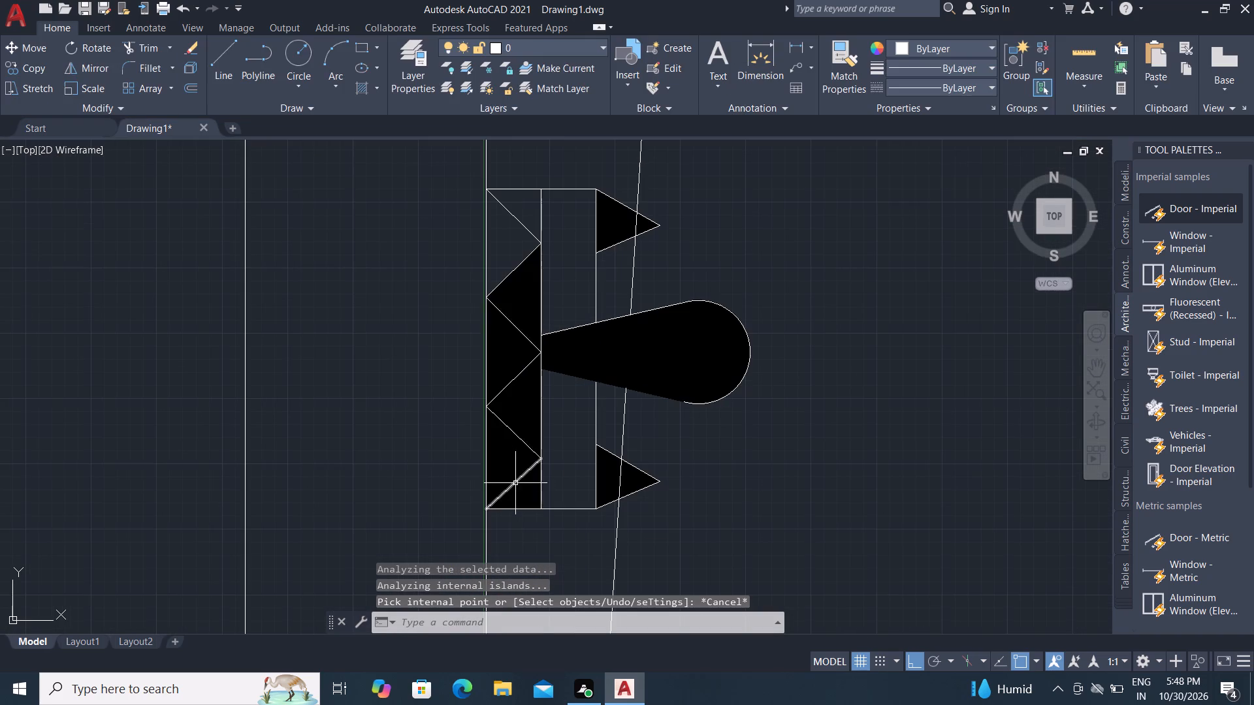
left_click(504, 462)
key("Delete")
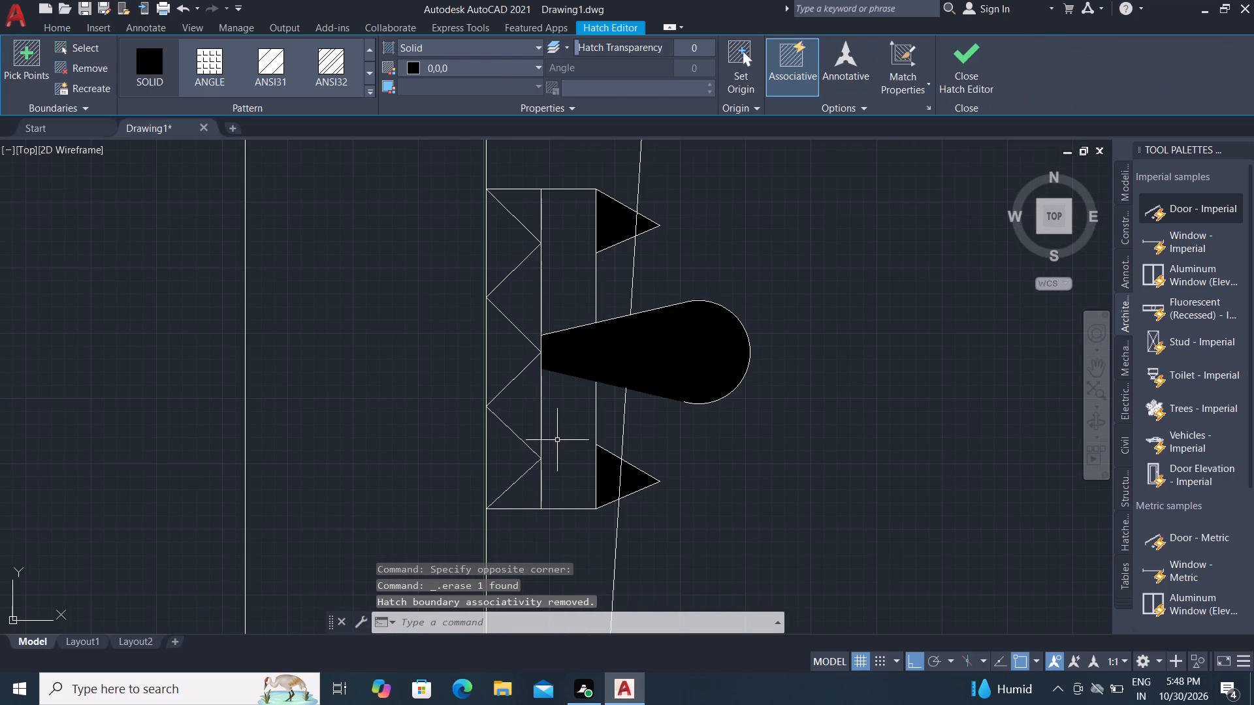
Join the two lowest diagonal lines of the zigzag, selecting them together with the fixture's outer rectangle.
scroll(511, 480, "up", 1)
middle_click_drag(509, 475, 543, 430)
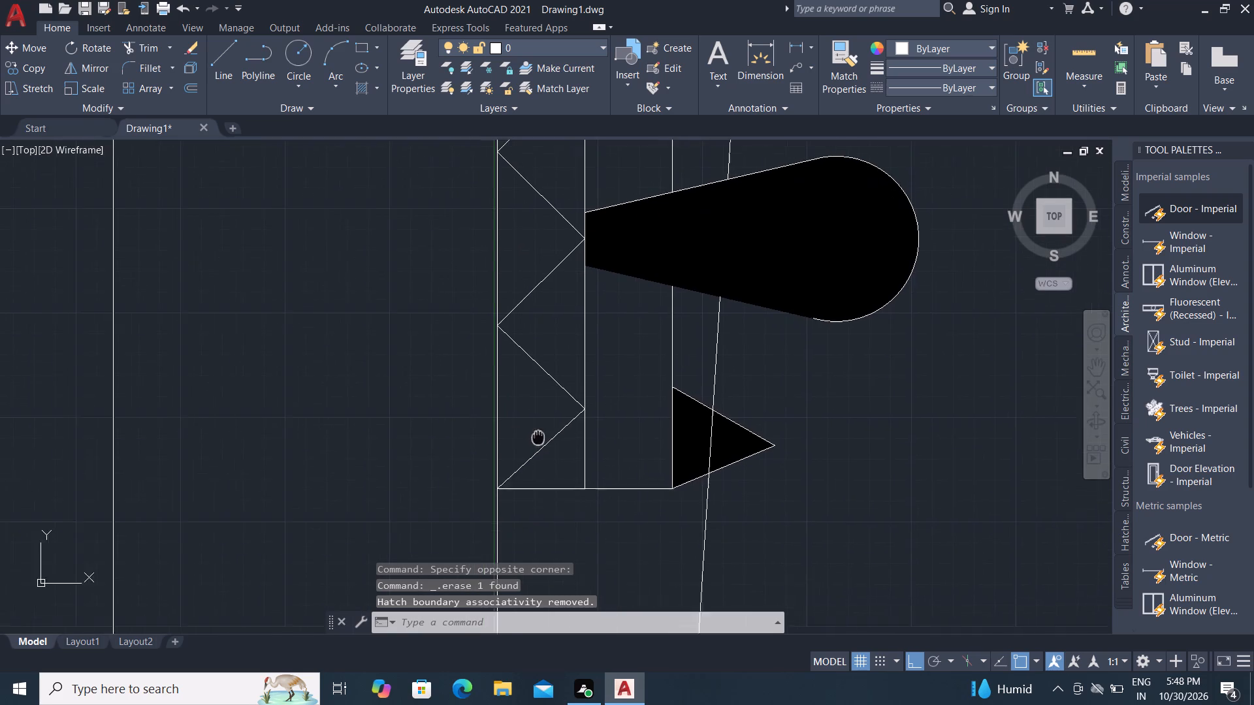
middle_click_drag(543, 430, 551, 426)
left_click(573, 422)
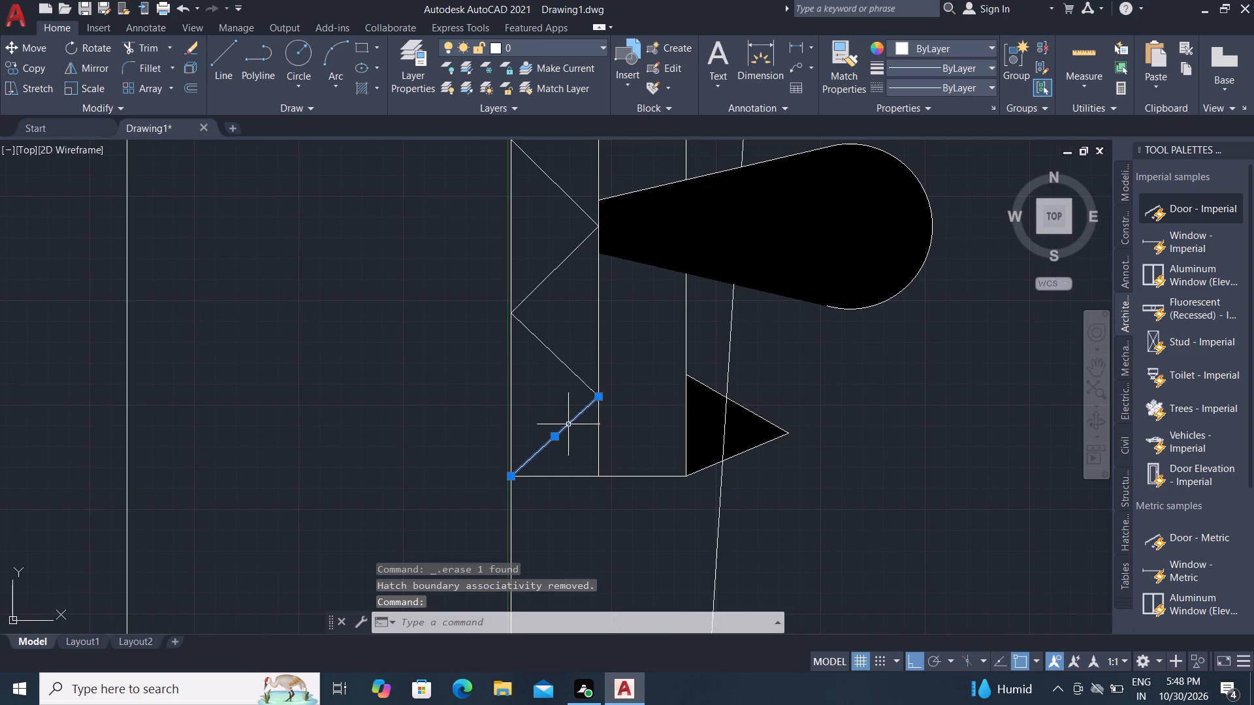
key("Escape")
type("J")
key("space")
left_click(562, 431)
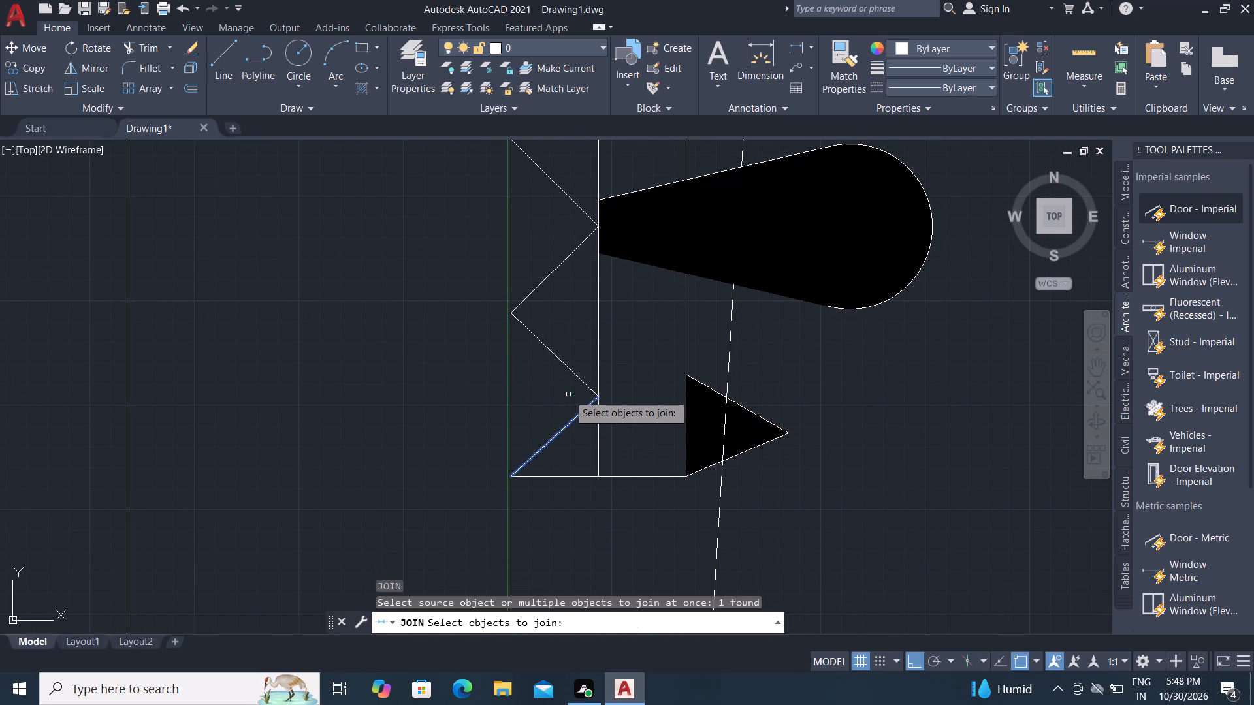
left_click(573, 375)
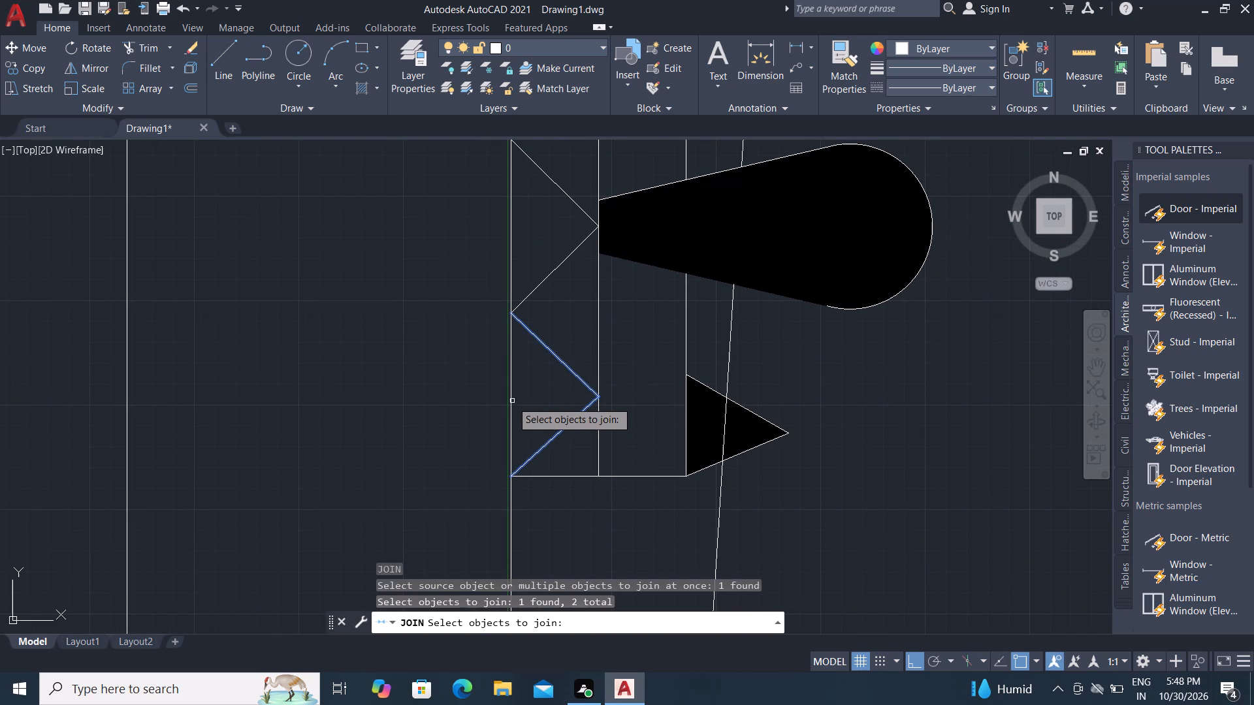
left_click(511, 401)
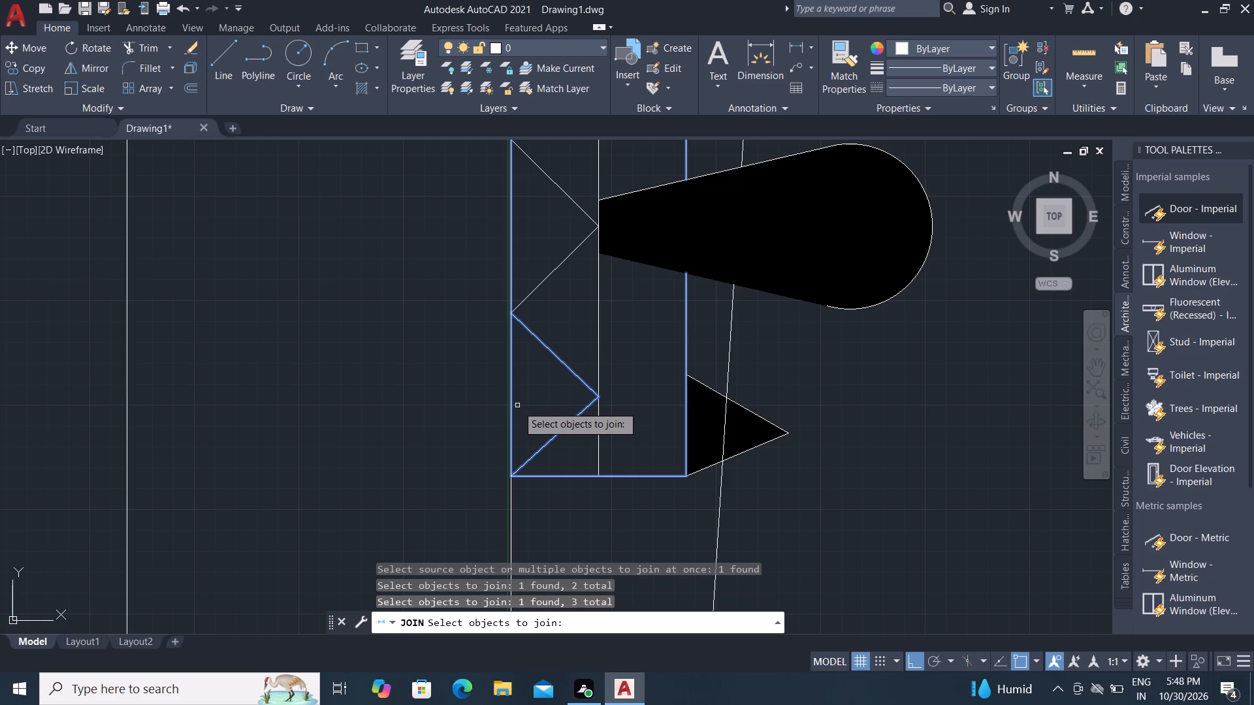
key("space")
Fill the three triangles between the zigzag and the wall line with solid black hatch.
type("H")
key("space")
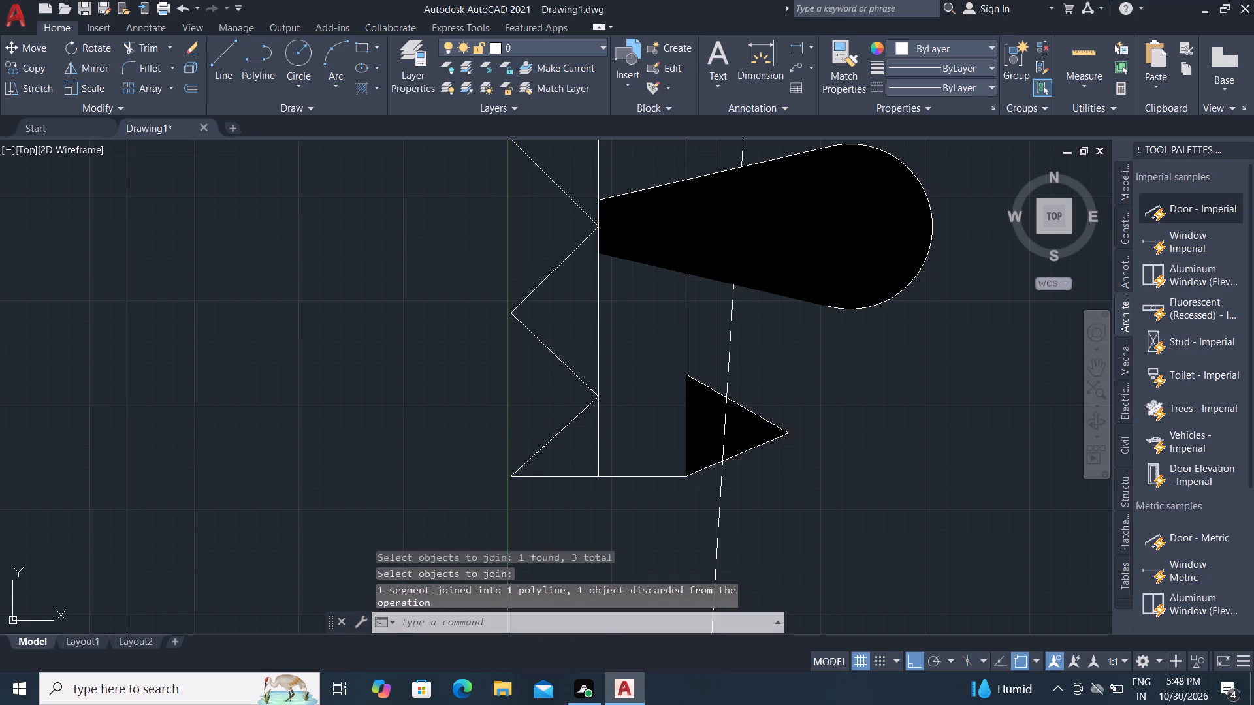
left_click(541, 410)
key("Escape")
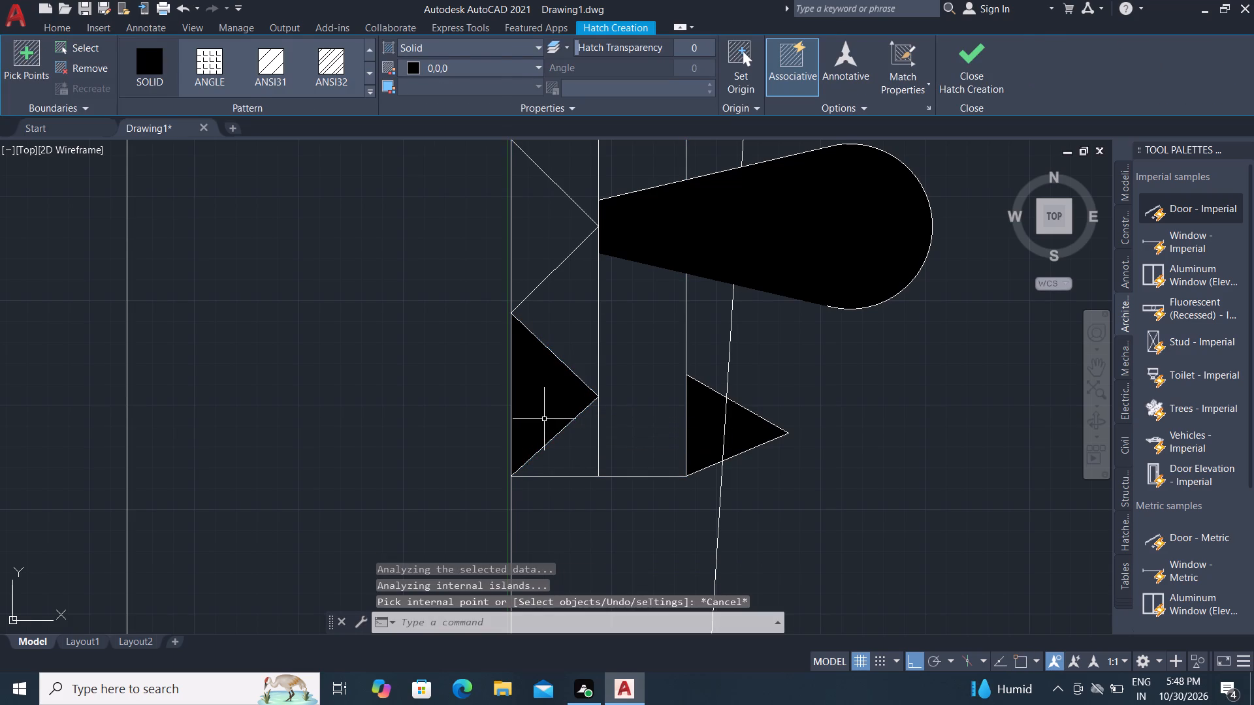
middle_click_drag(556, 226, 560, 352)
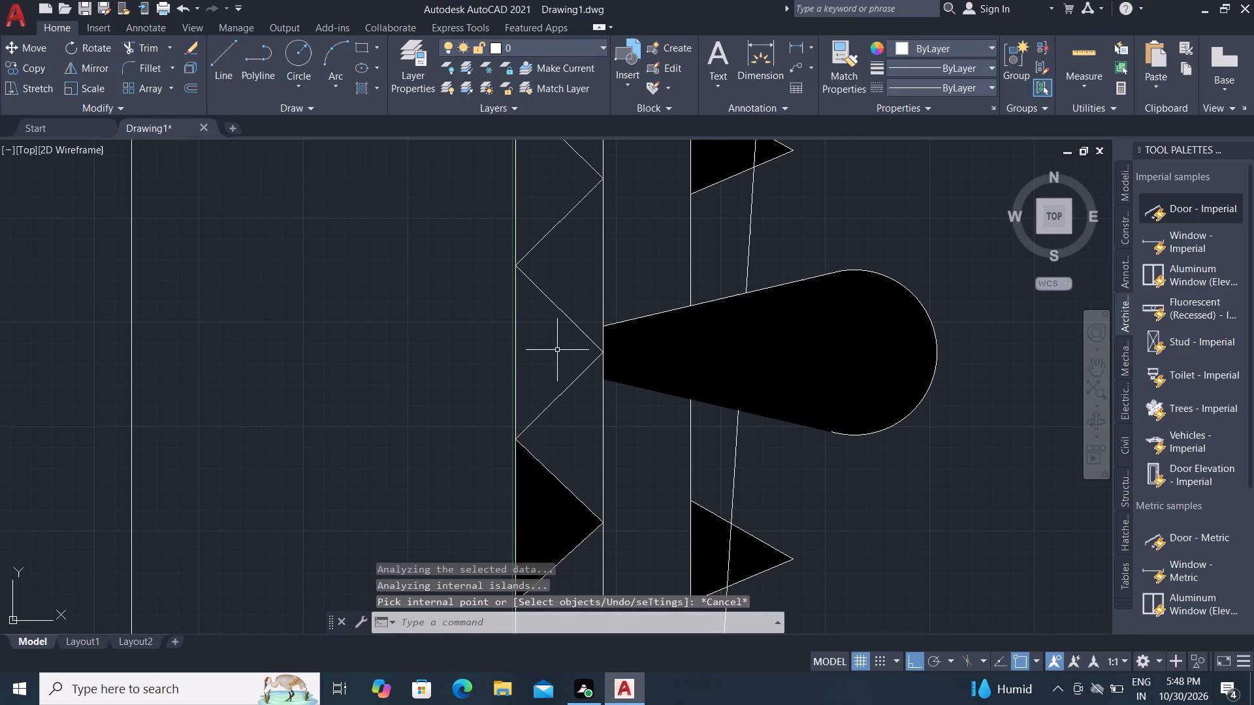
key("space")
left_click(541, 345)
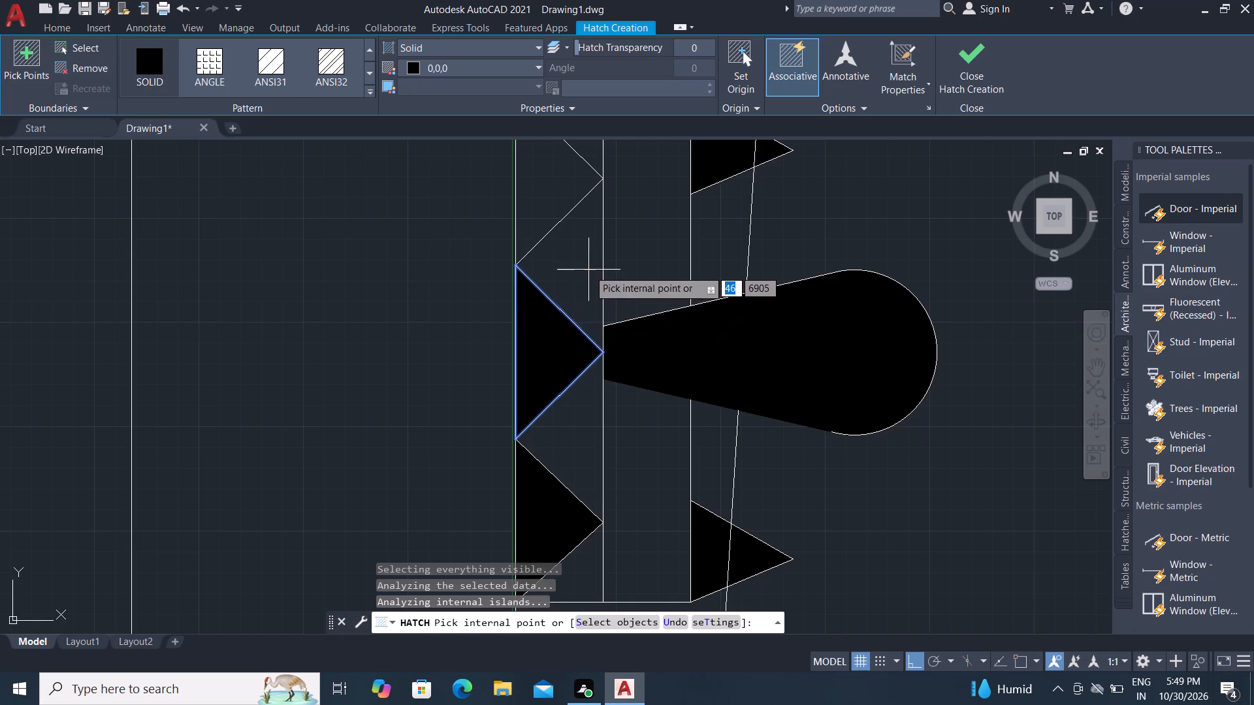
middle_click_drag(588, 270, 590, 445)
middle_click(590, 445)
left_click(545, 344)
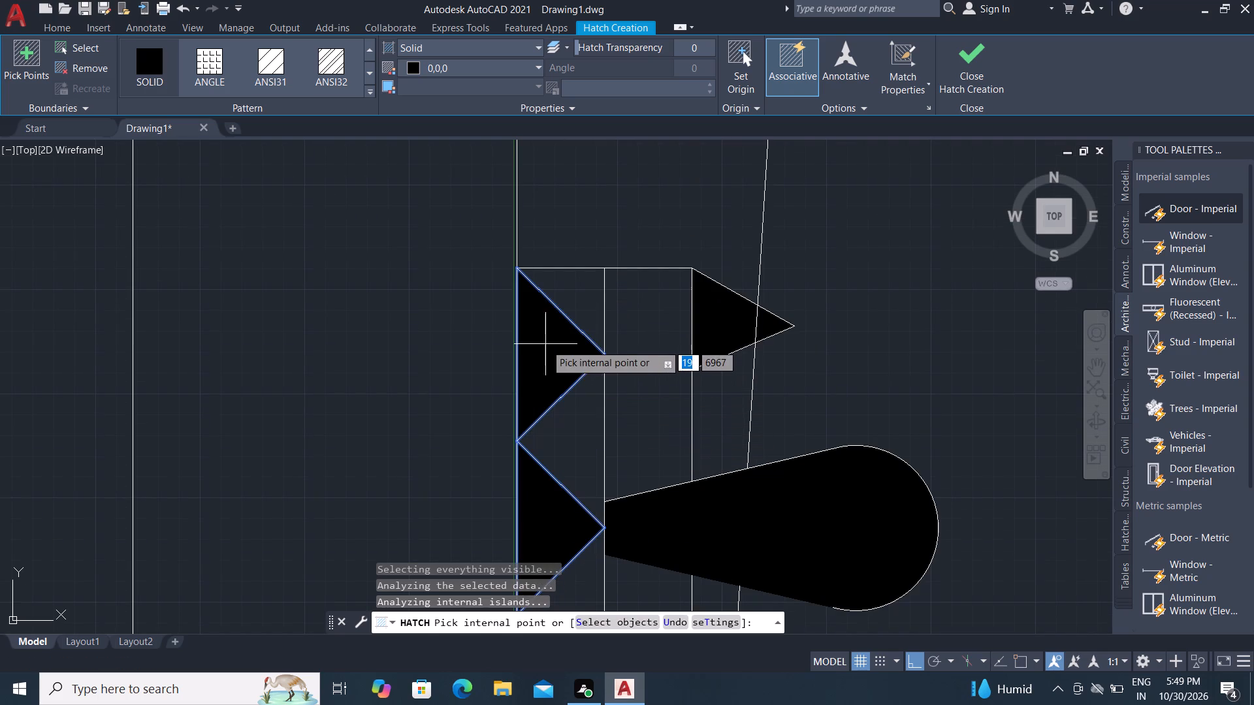
key("Escape")
key("Escape")
key("Escape")
key("Escape")
key("Escape")
Draw a line from the slanted line's endpoint on the small box above the basin counter down to the box's bottom edge.
scroll(683, 319, "down", 1)
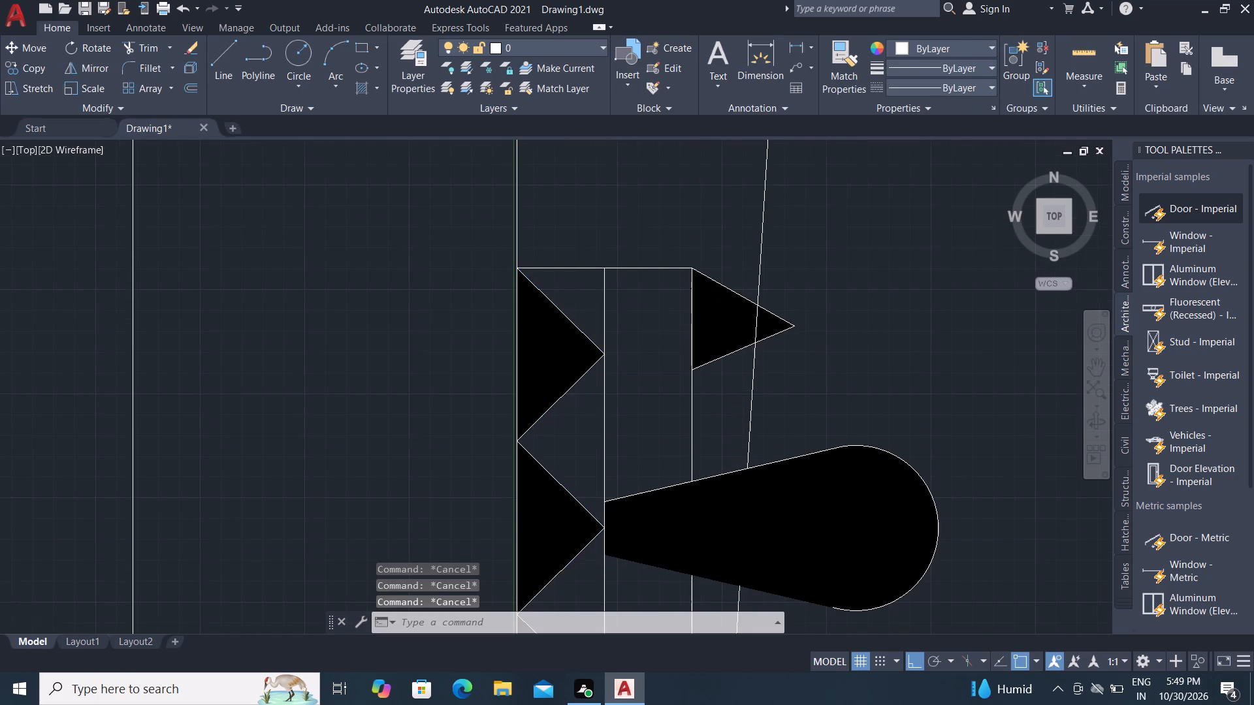
scroll(679, 324, "down", 1)
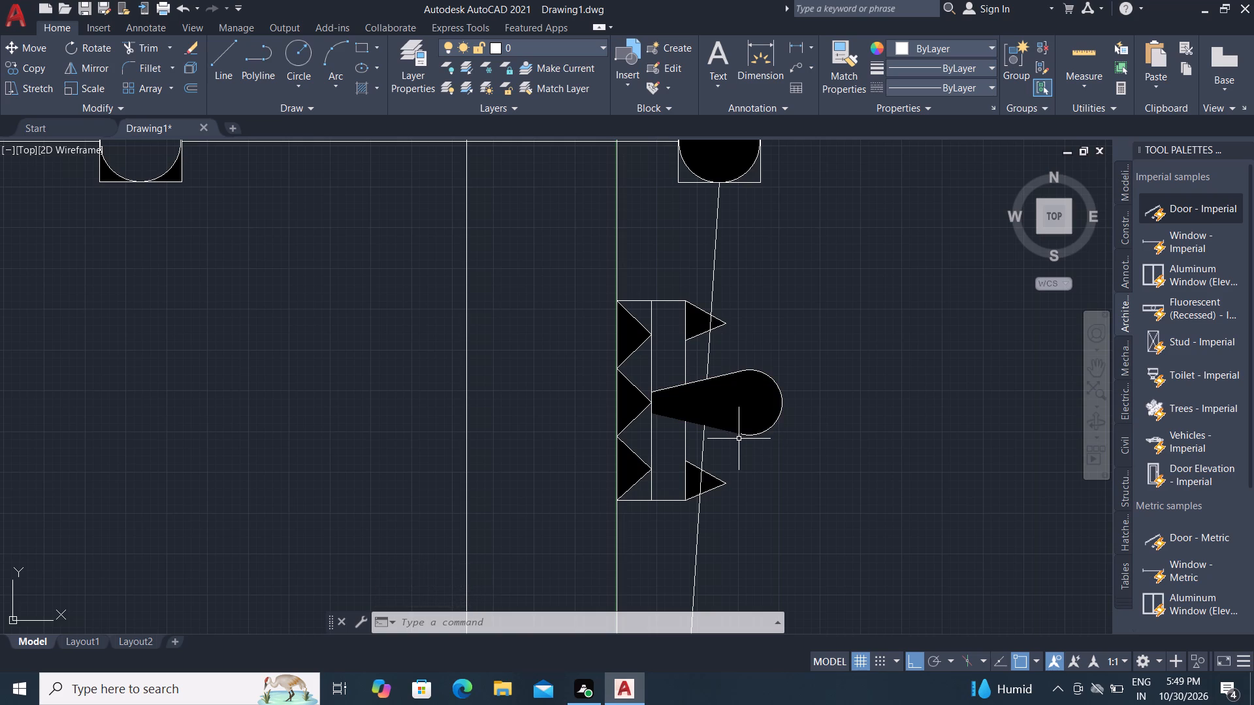
scroll(675, 420, "up", 1)
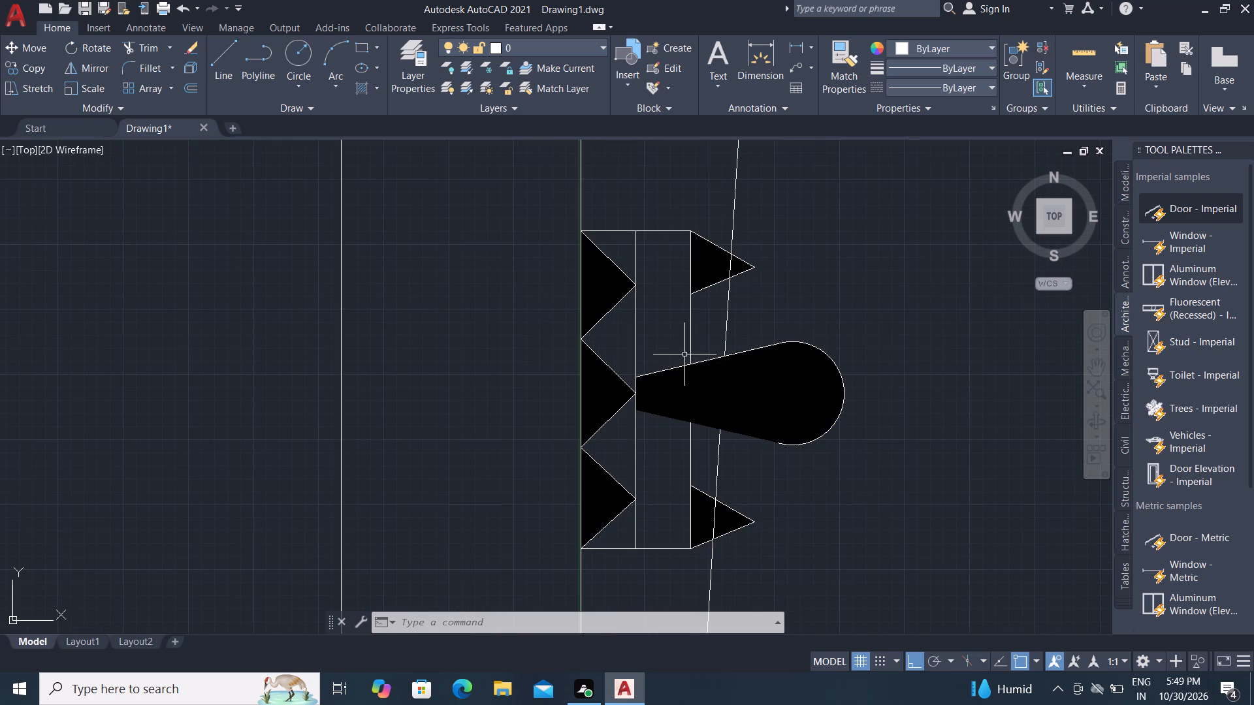
scroll(698, 330, "down", 2)
scroll(720, 405, "down", 2)
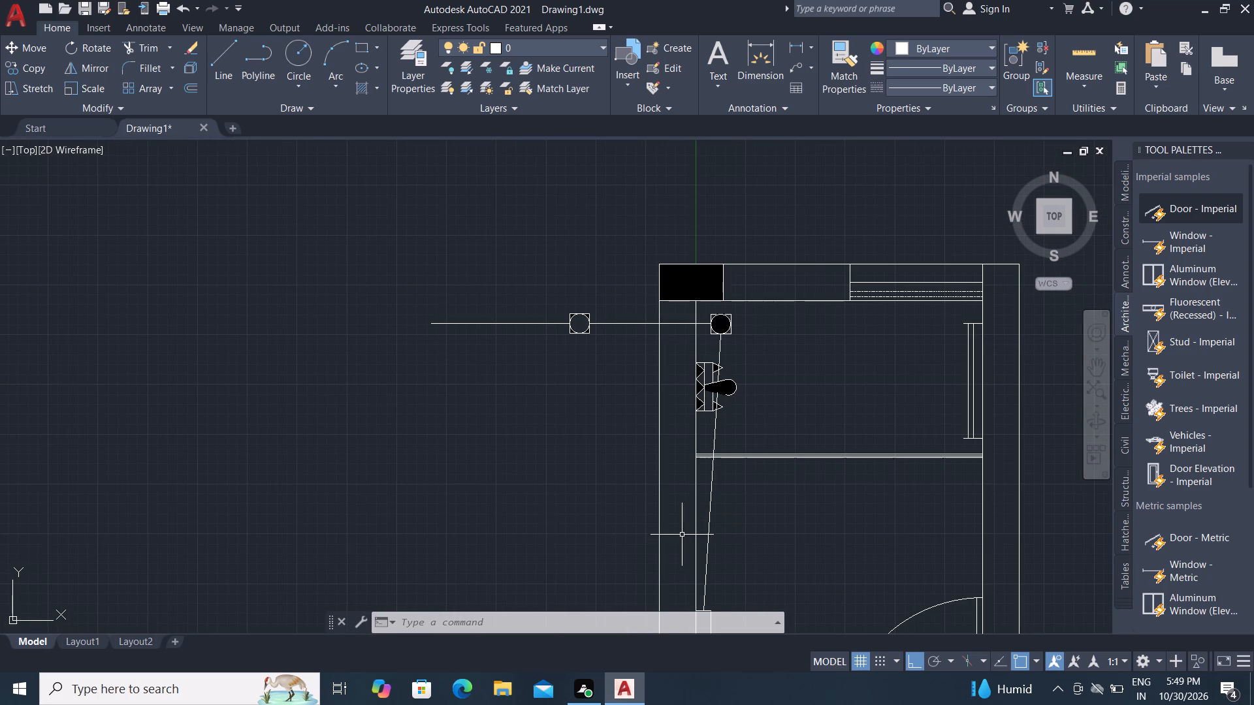
middle_click_drag(681, 534, 675, 200)
scroll(715, 299, "up", 3)
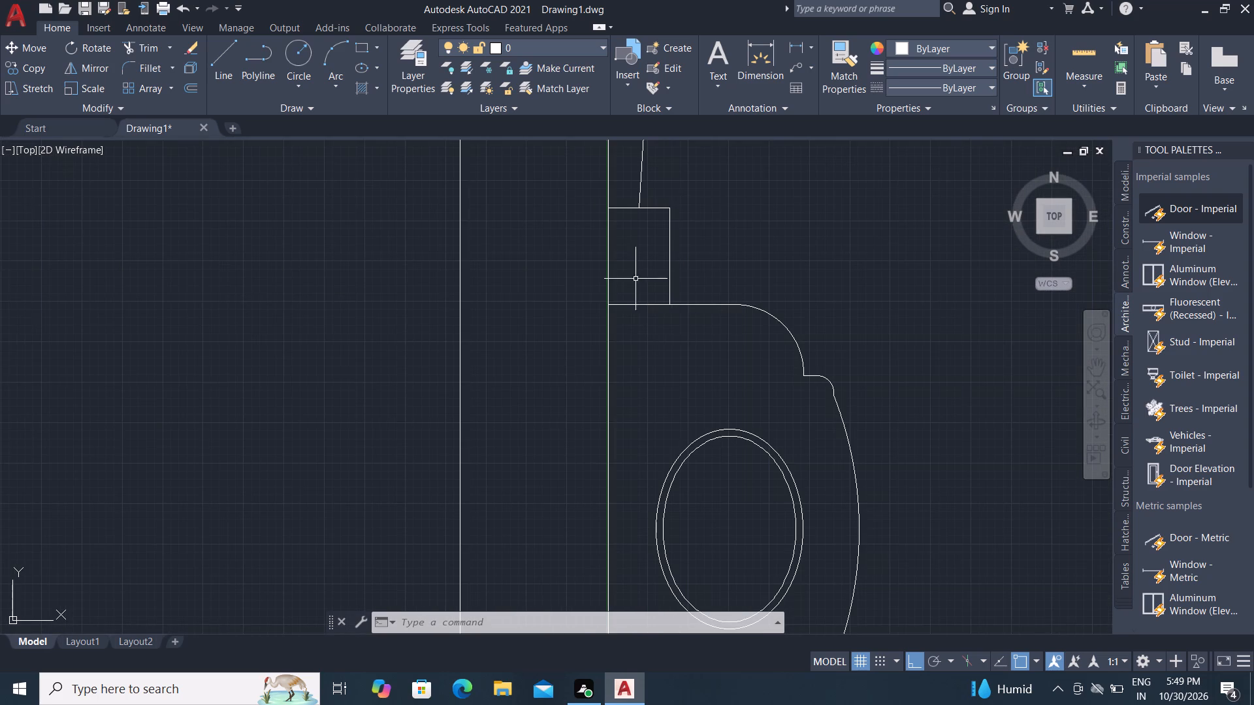
middle_click_drag(640, 271, 656, 277)
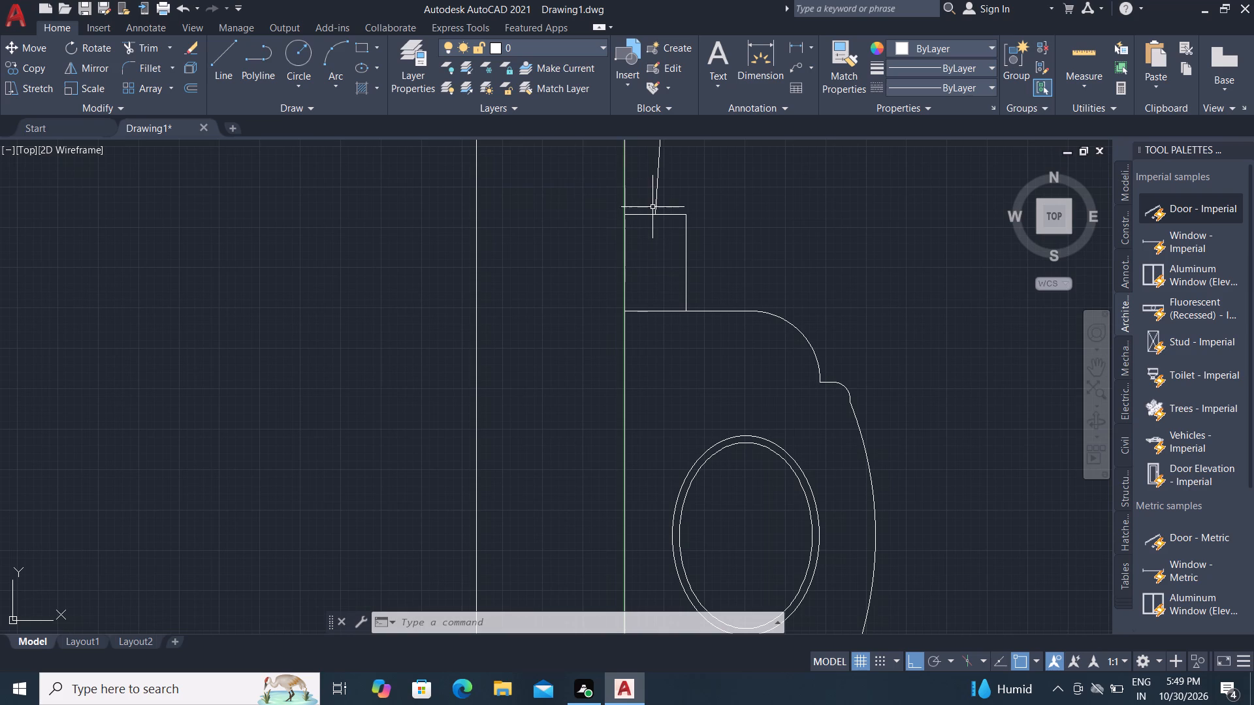
left_click(219, 54)
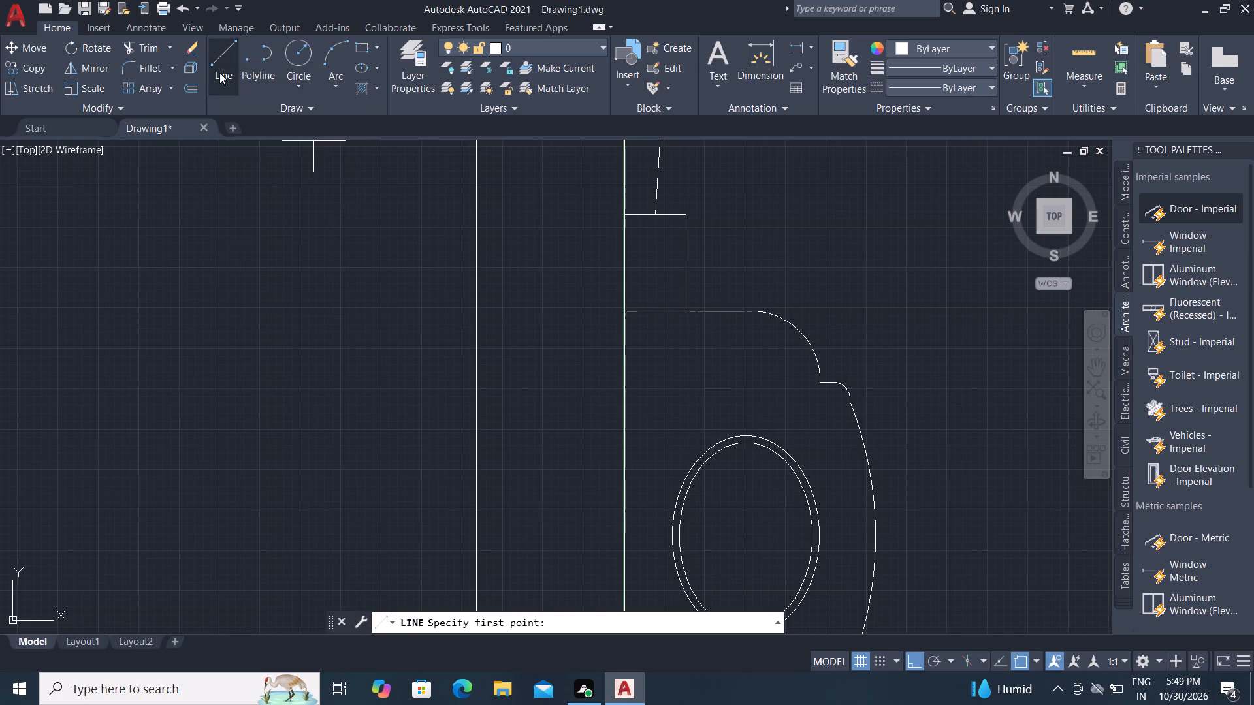
left_click(654, 212)
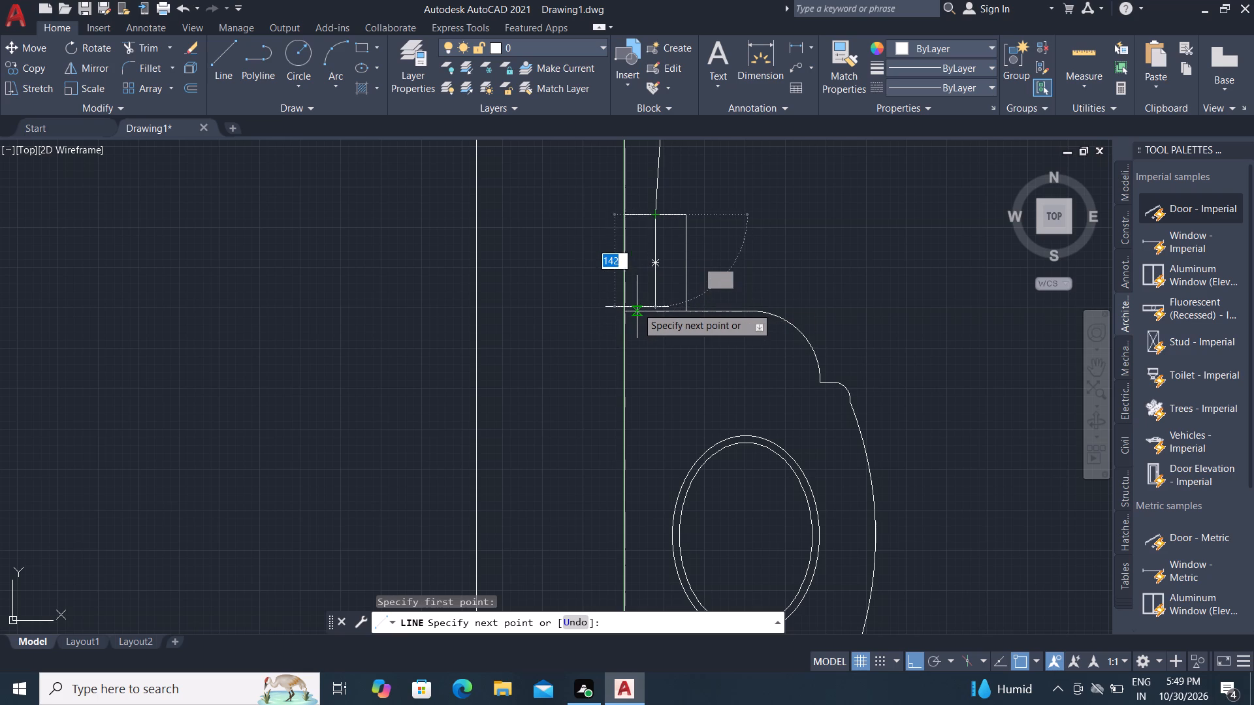
left_click(637, 307)
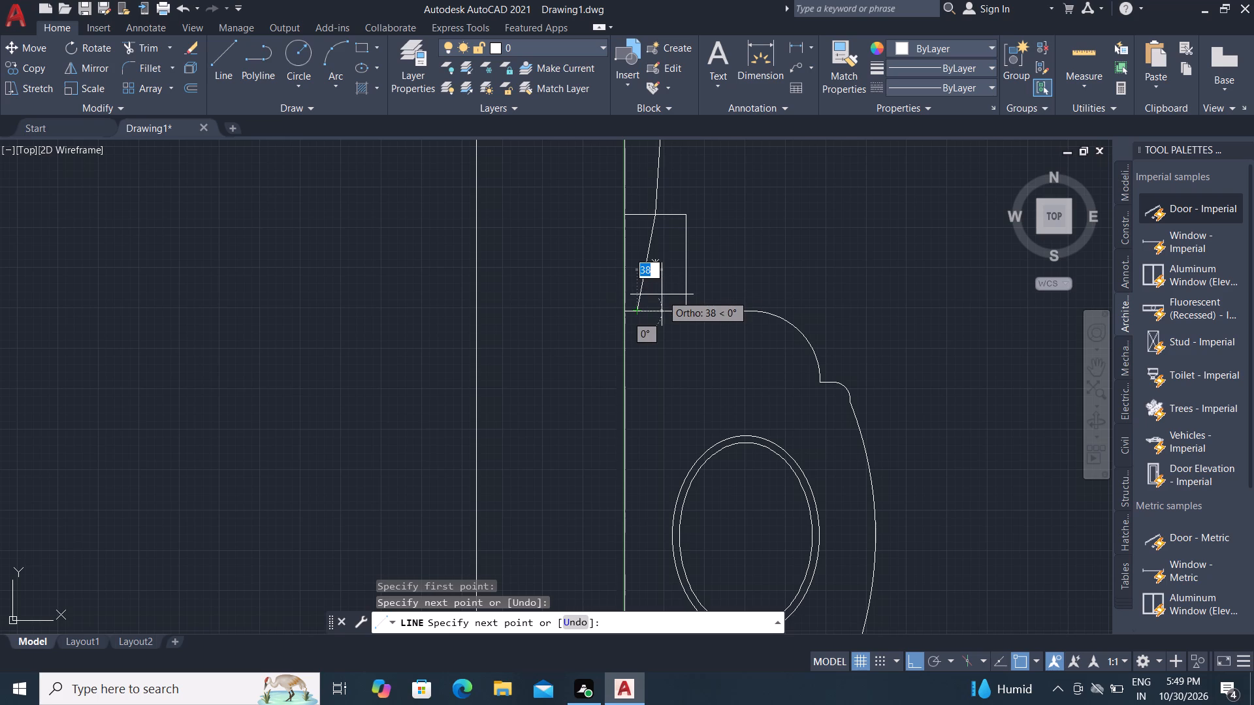
key("Escape")
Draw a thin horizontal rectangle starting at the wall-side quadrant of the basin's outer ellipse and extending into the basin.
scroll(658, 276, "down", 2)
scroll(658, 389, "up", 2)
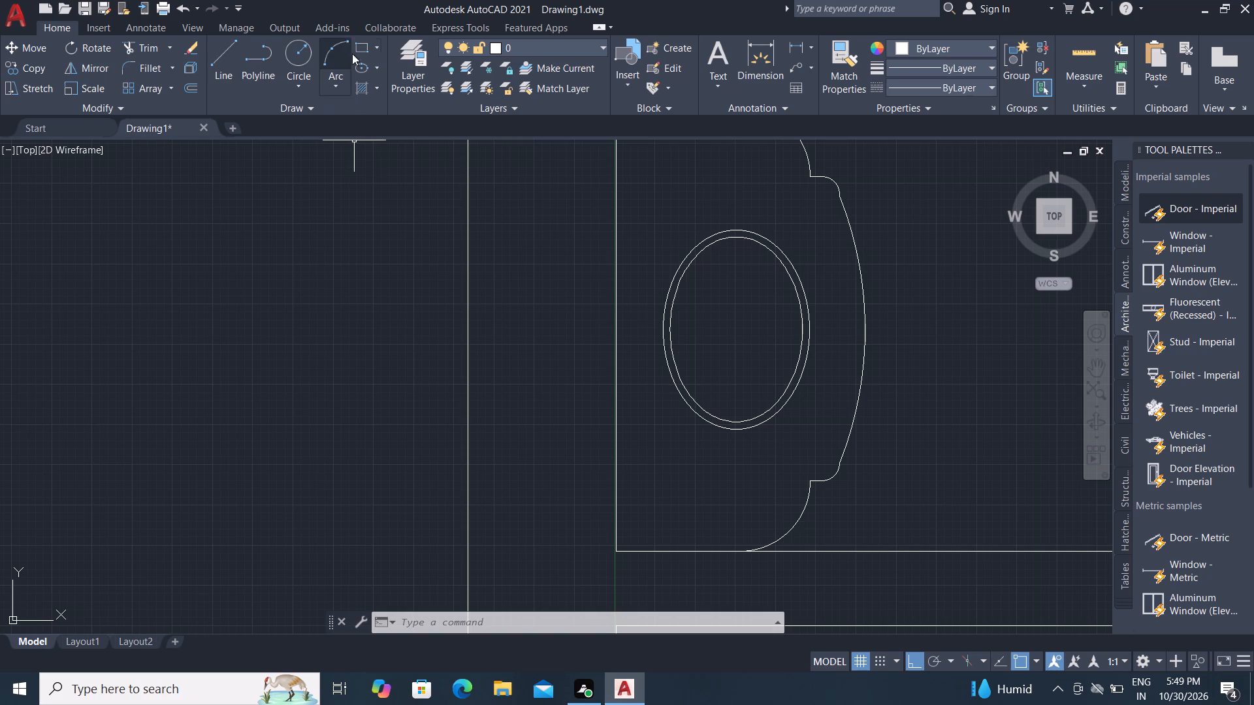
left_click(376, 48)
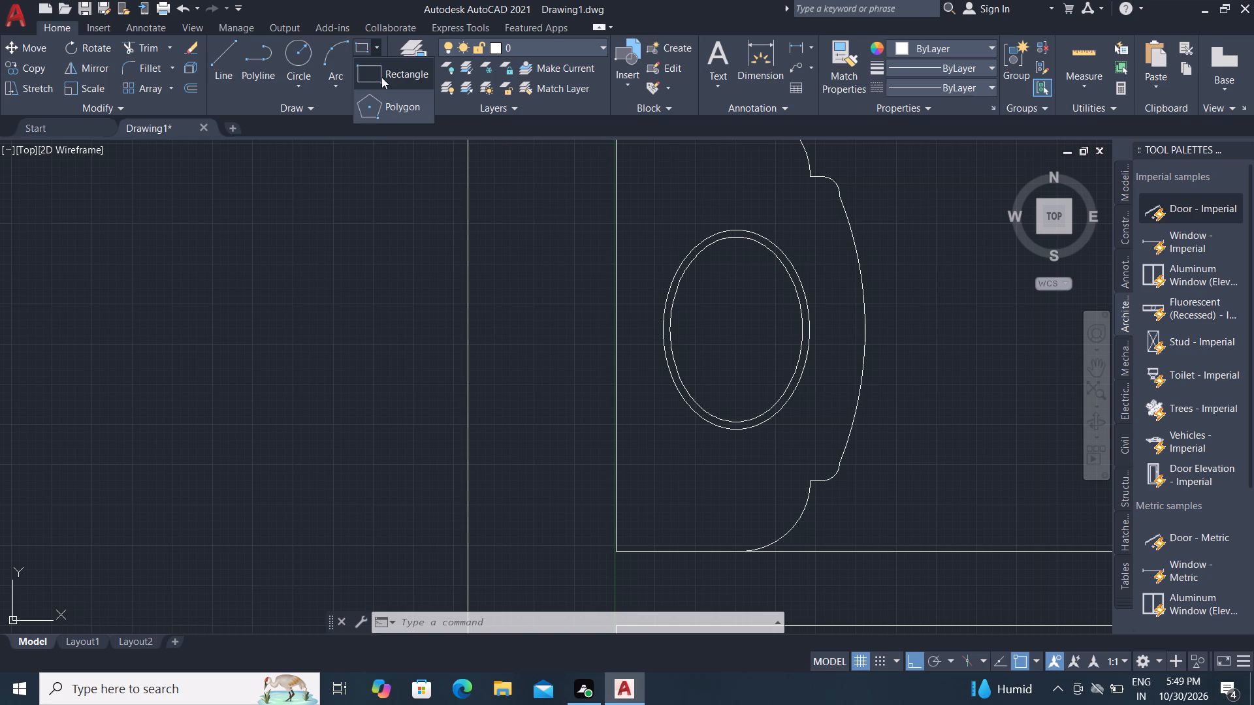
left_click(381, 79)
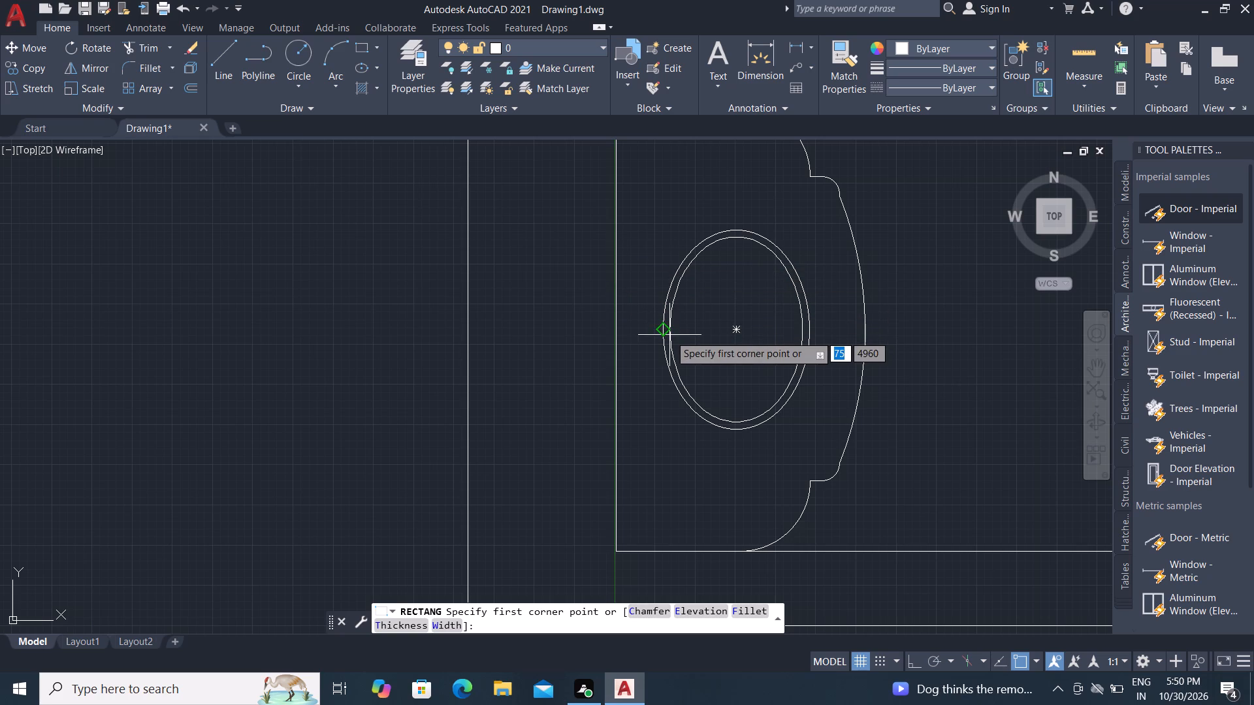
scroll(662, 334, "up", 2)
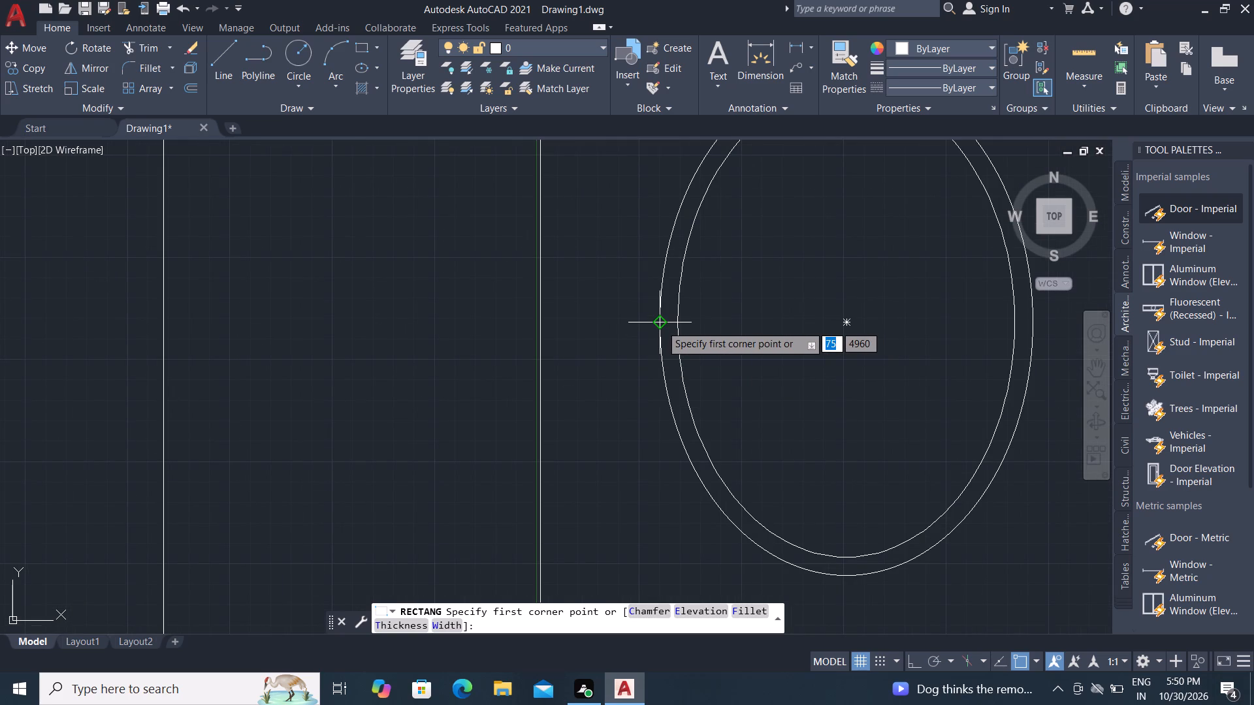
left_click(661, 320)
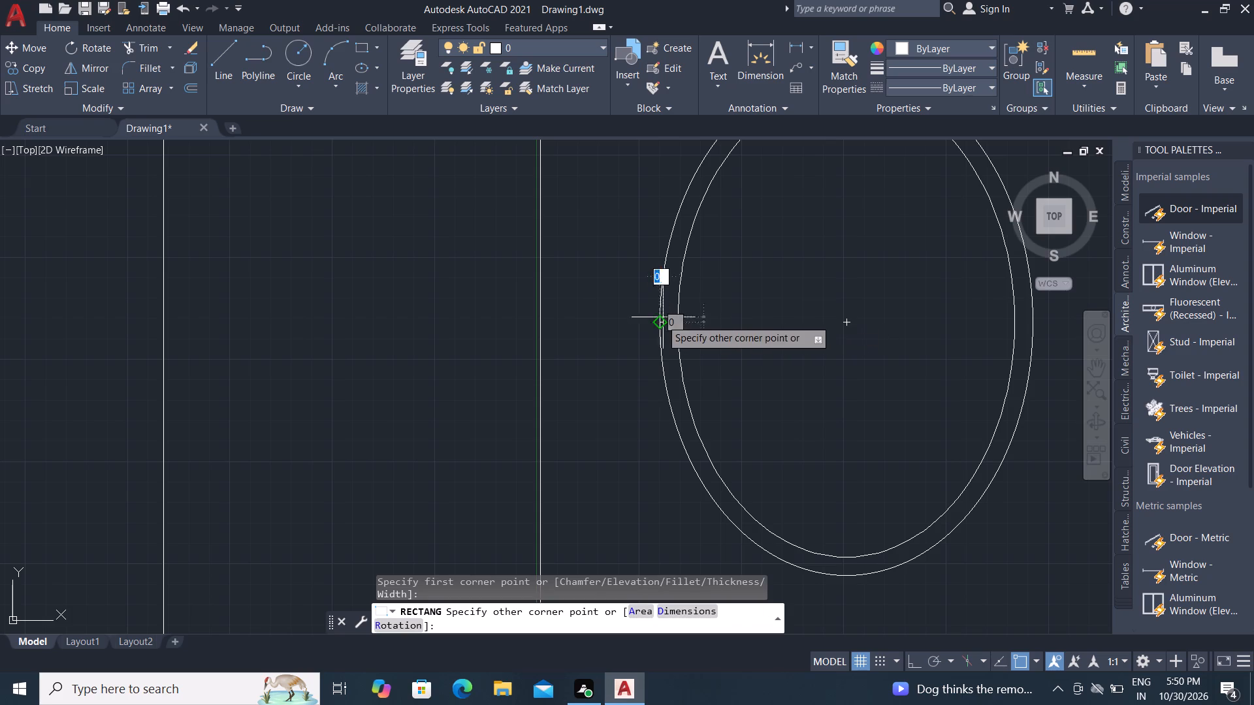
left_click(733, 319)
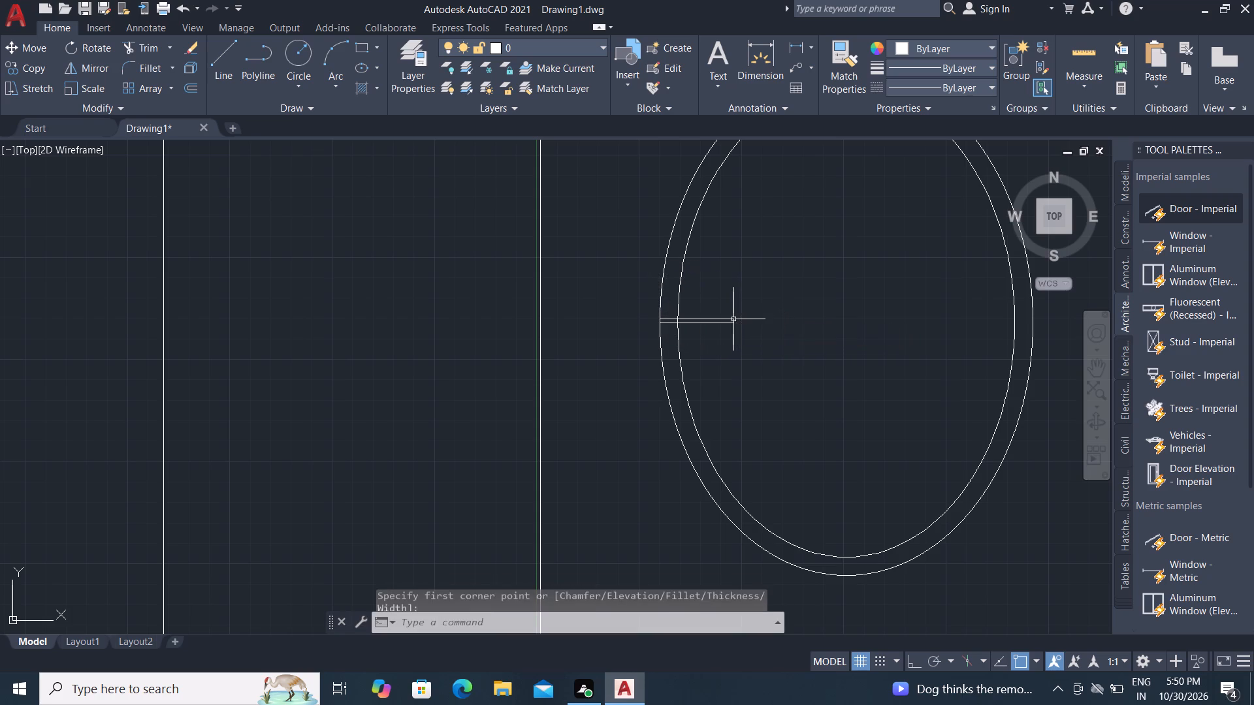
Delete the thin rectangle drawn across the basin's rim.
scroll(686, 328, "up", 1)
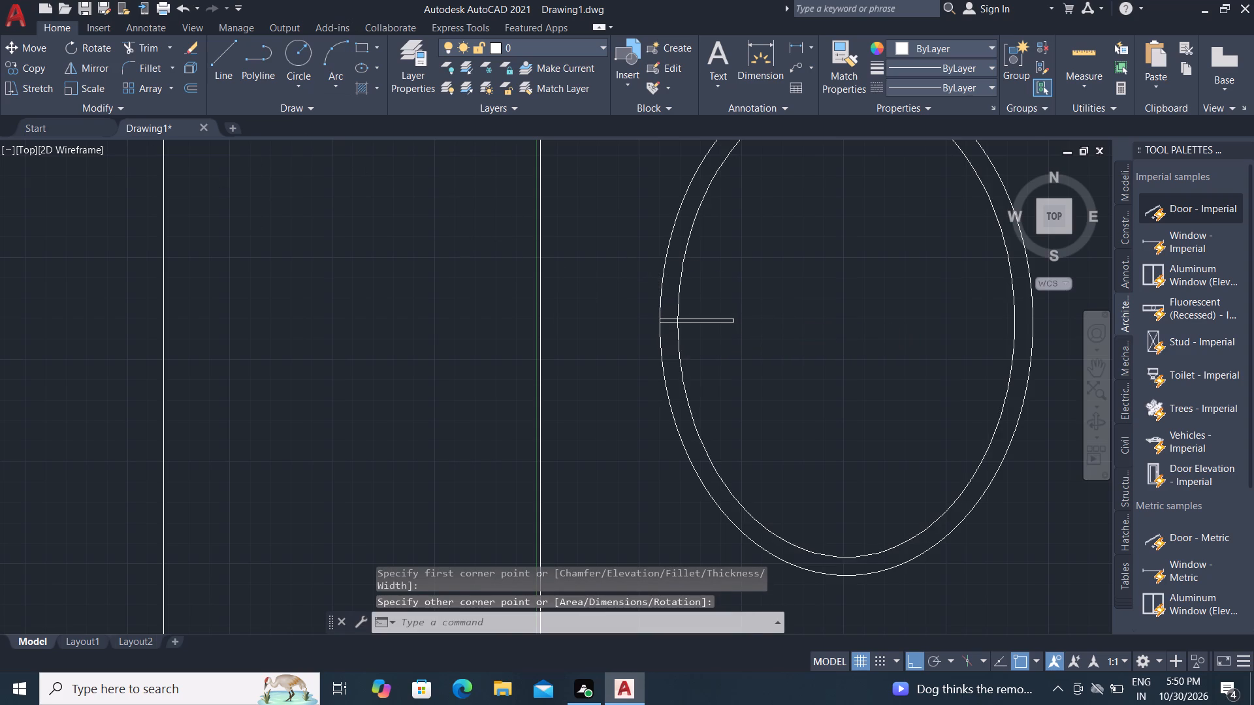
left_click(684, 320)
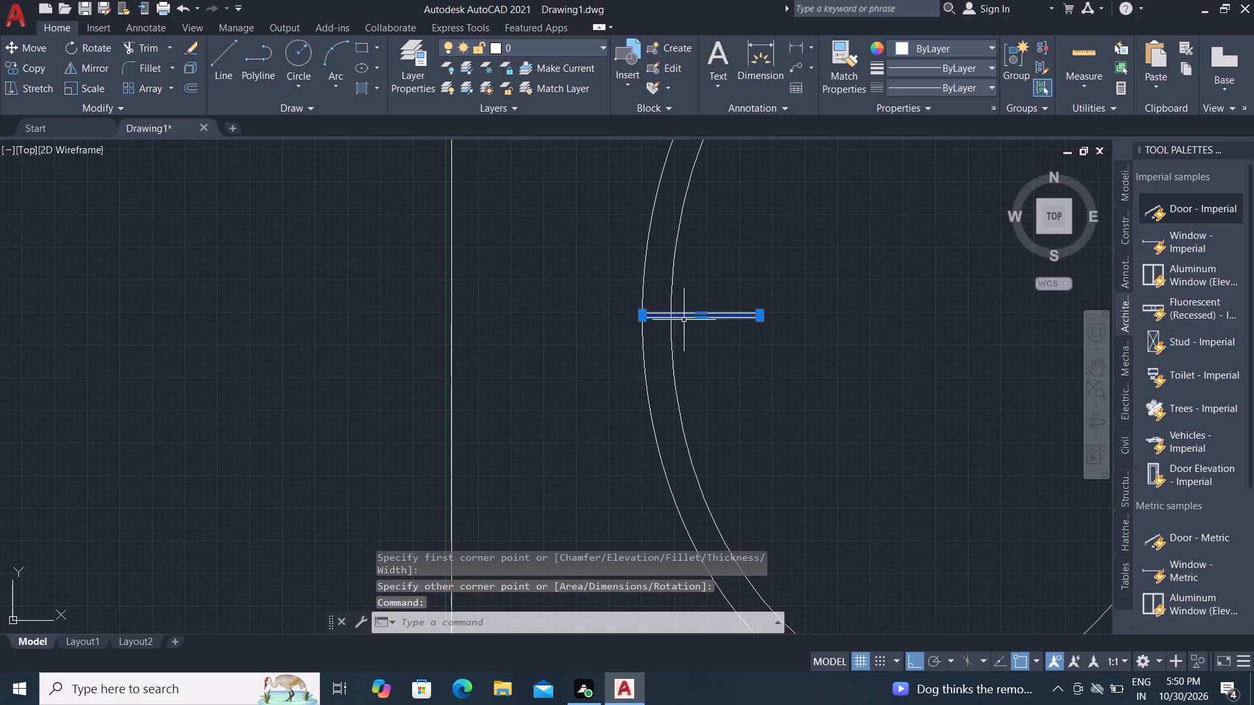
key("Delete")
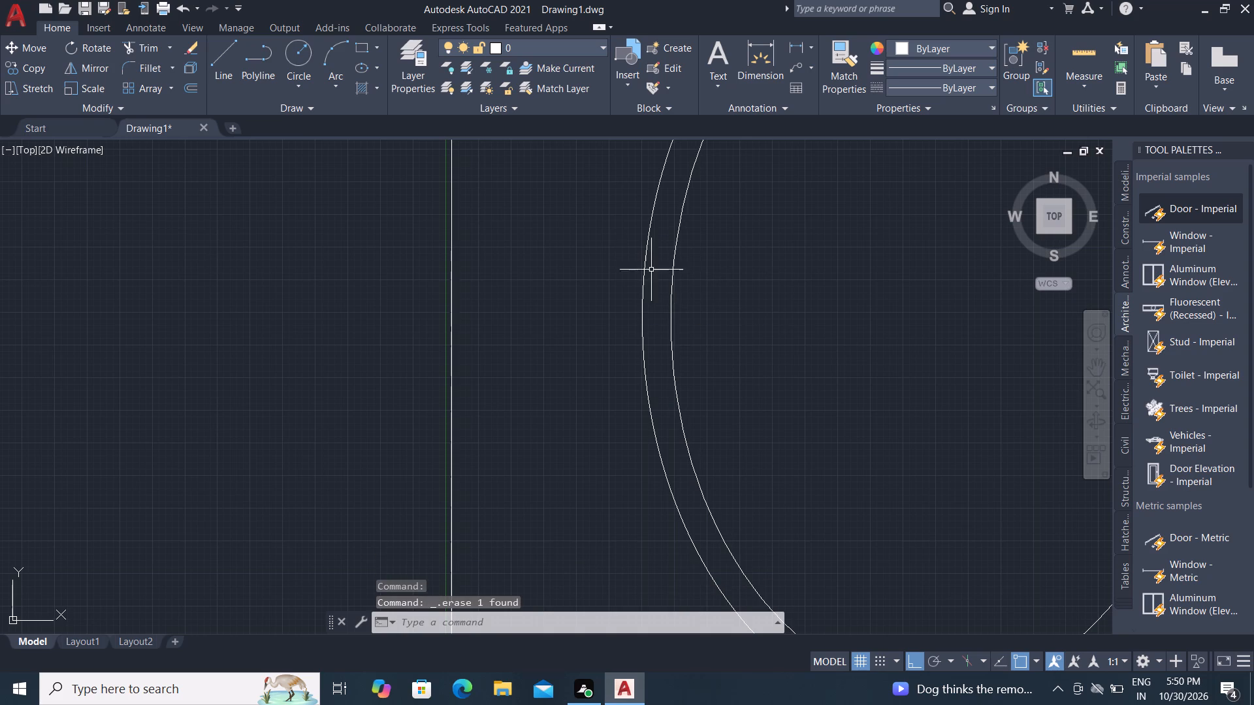
Draw a thin horizontal rectangle about 55 by 10 from the wall-side quadrant of the basin's inner ellipse into the basin.
left_click(367, 45)
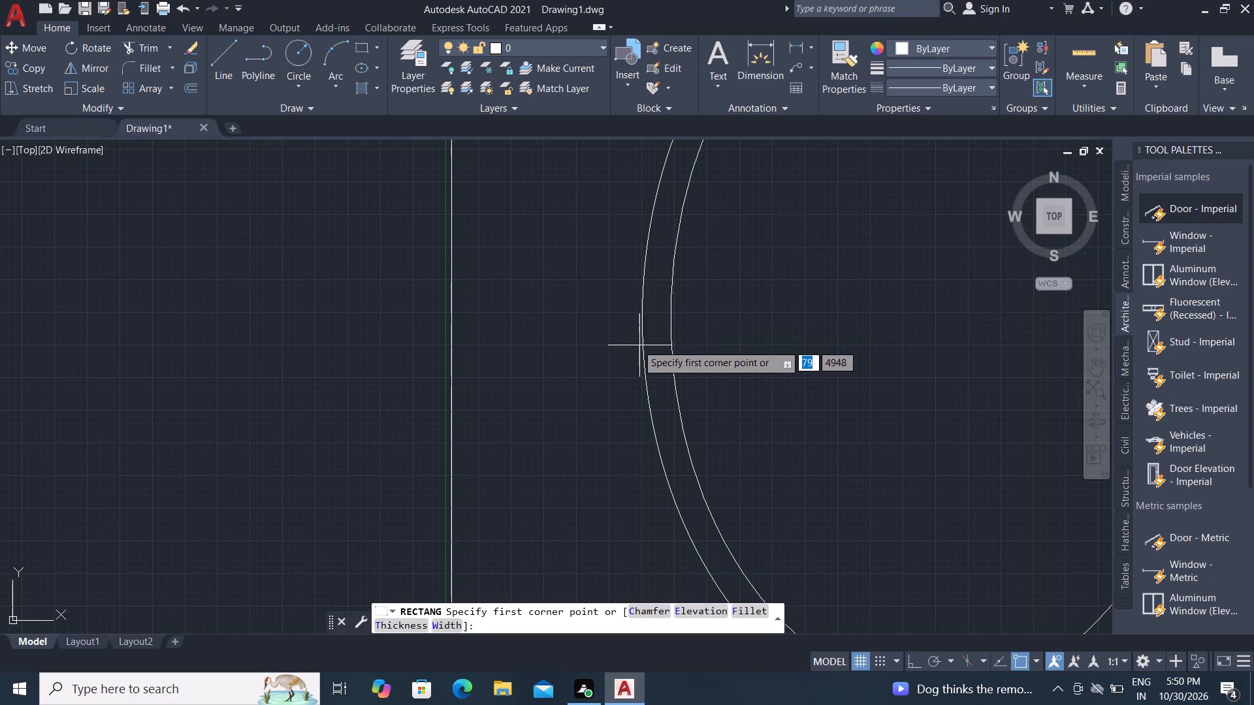
left_click(673, 313)
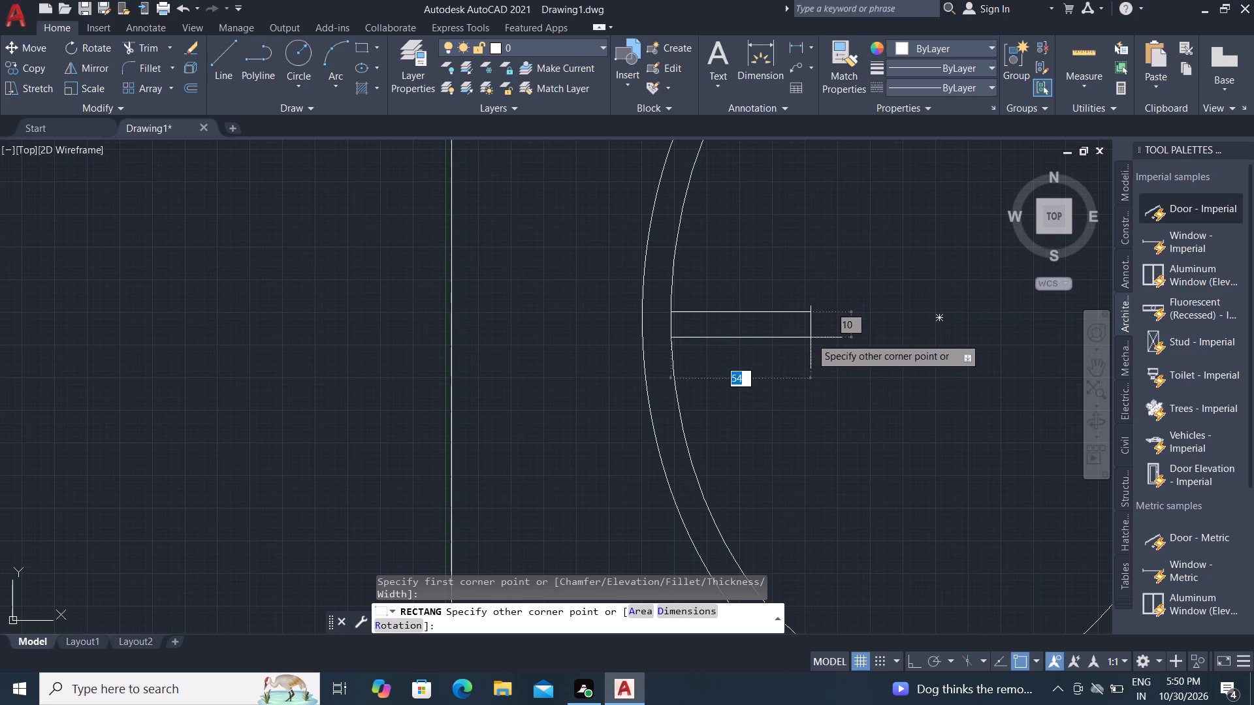
left_click(819, 339)
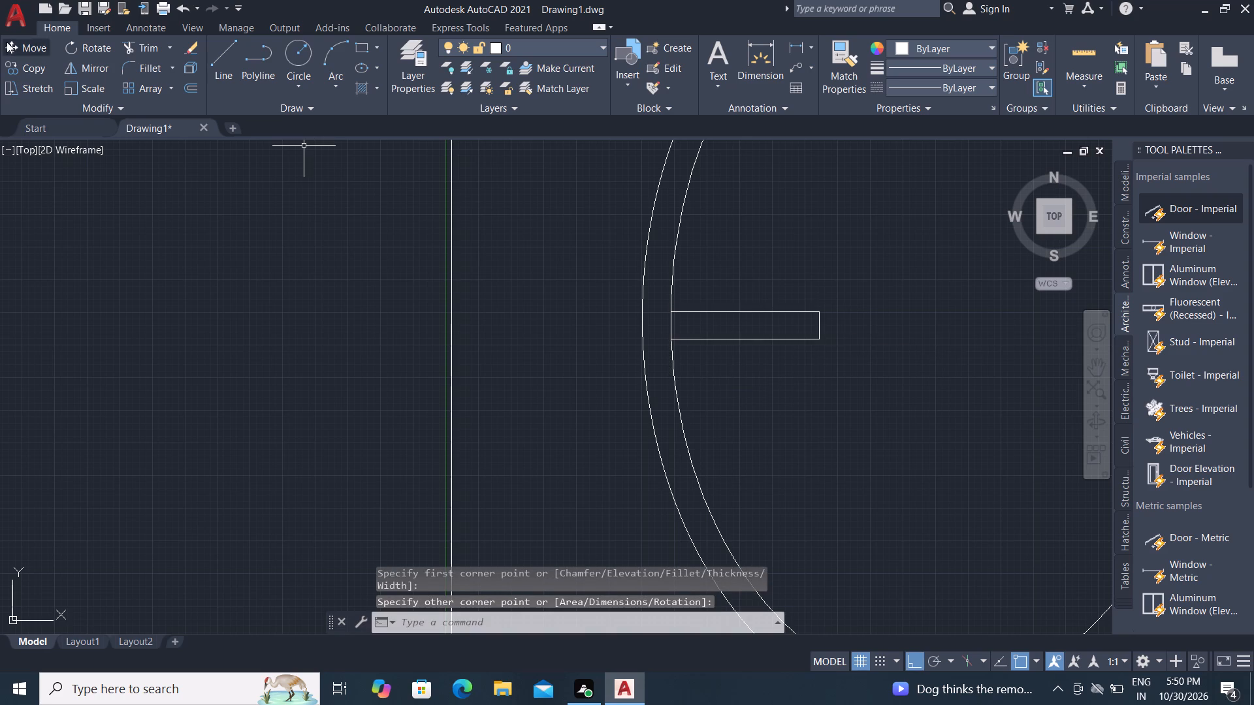
Cap the thin rectangle's free end with an outward-bulging semicircular arc, using Start, End, Direction between its two corners.
left_click(297, 54)
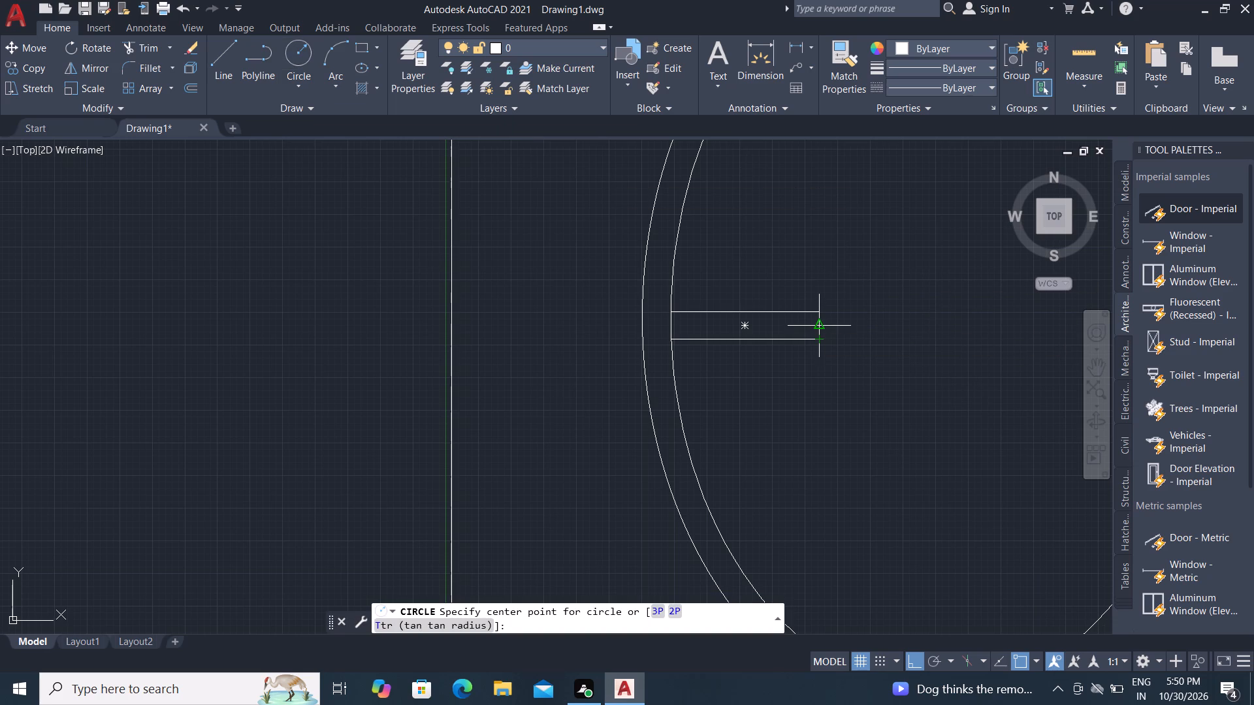
left_click(332, 72)
left_click(363, 282)
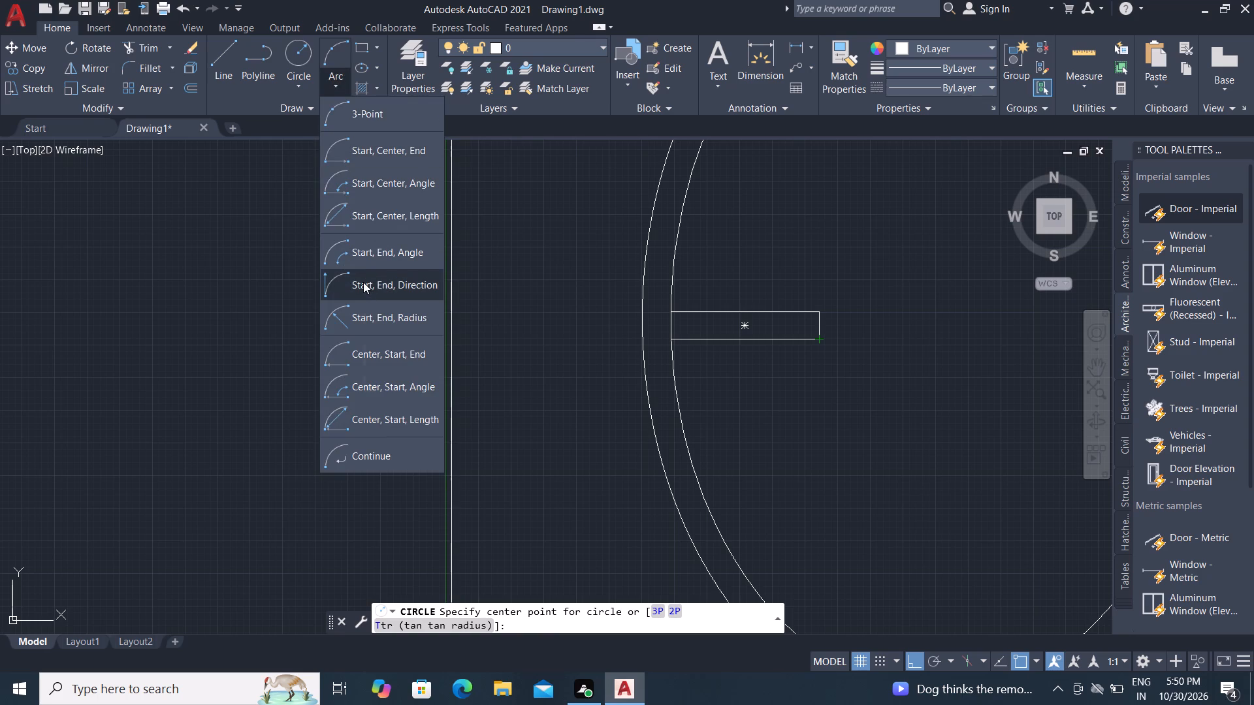
left_click(818, 315)
left_click(820, 337)
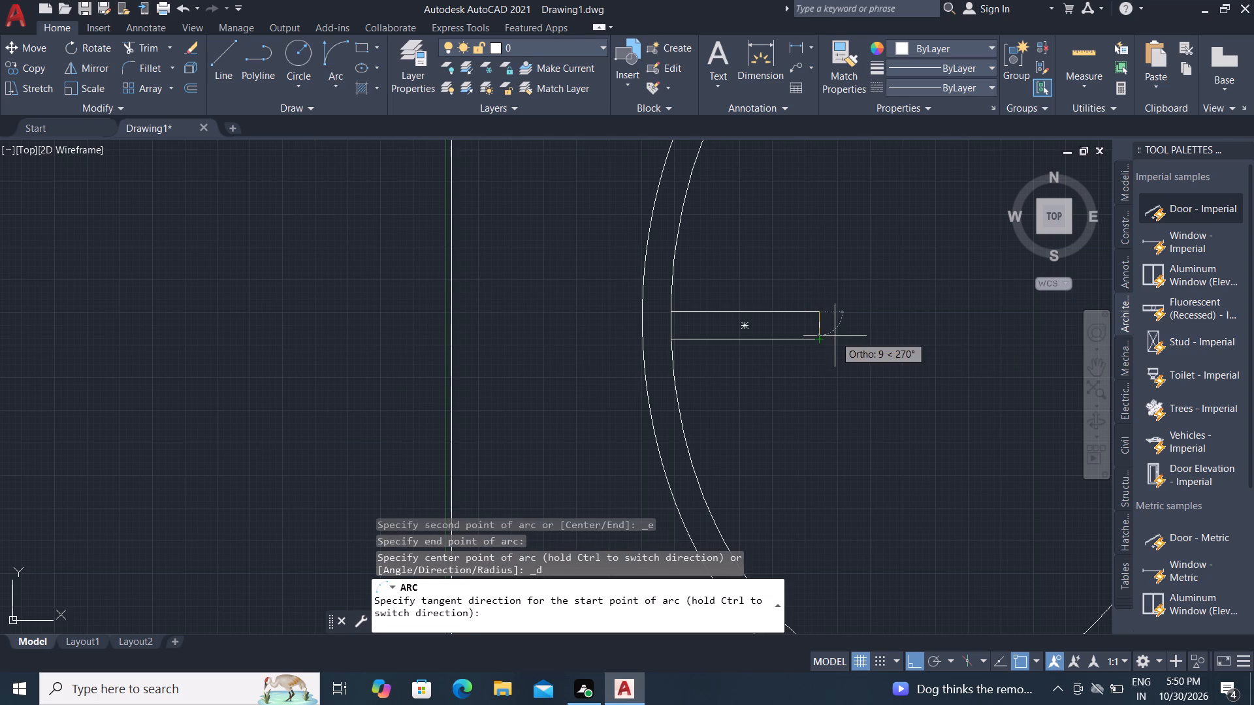
left_click(846, 333)
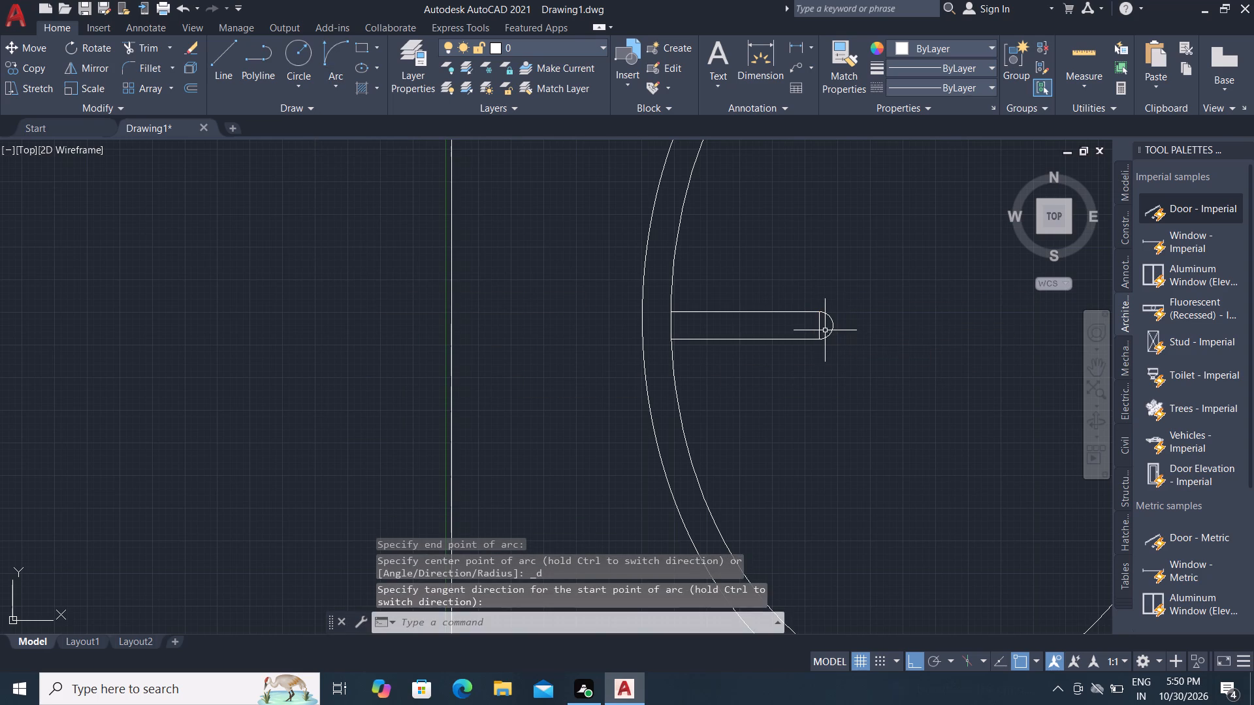
Trim away the straight line separating the thin rectangle from its rounded end.
scroll(822, 329, "up", 2)
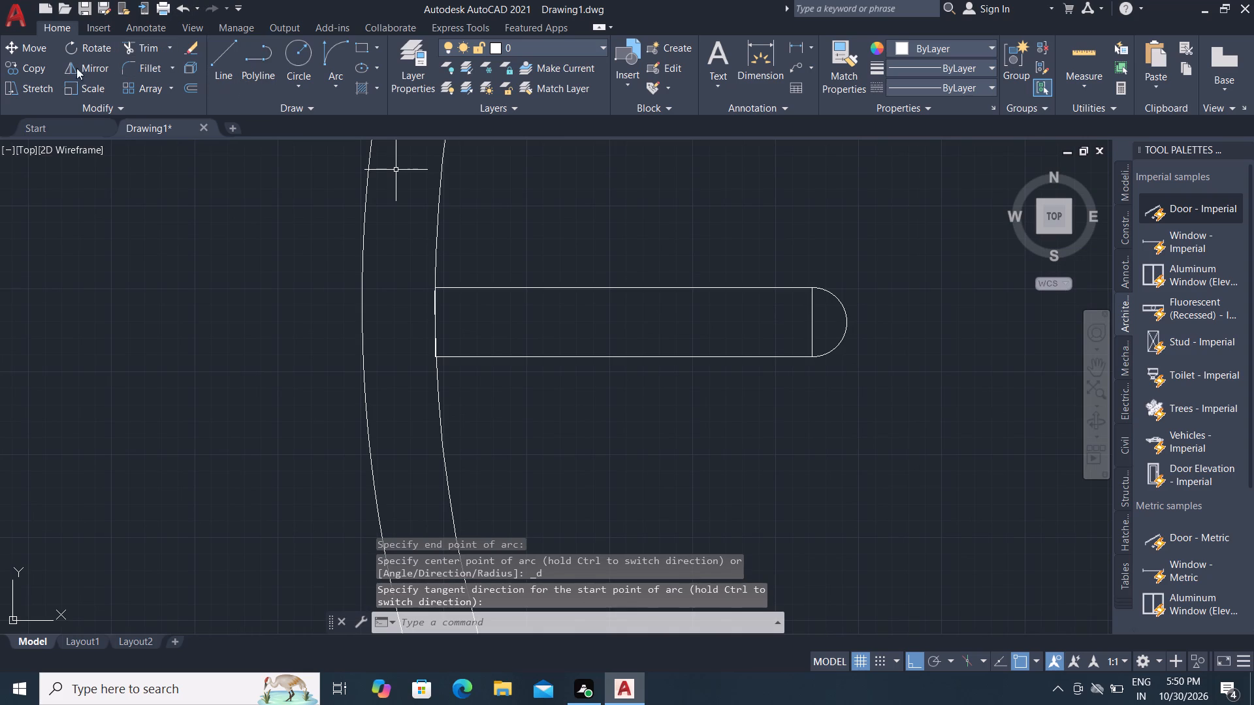
left_click(144, 46)
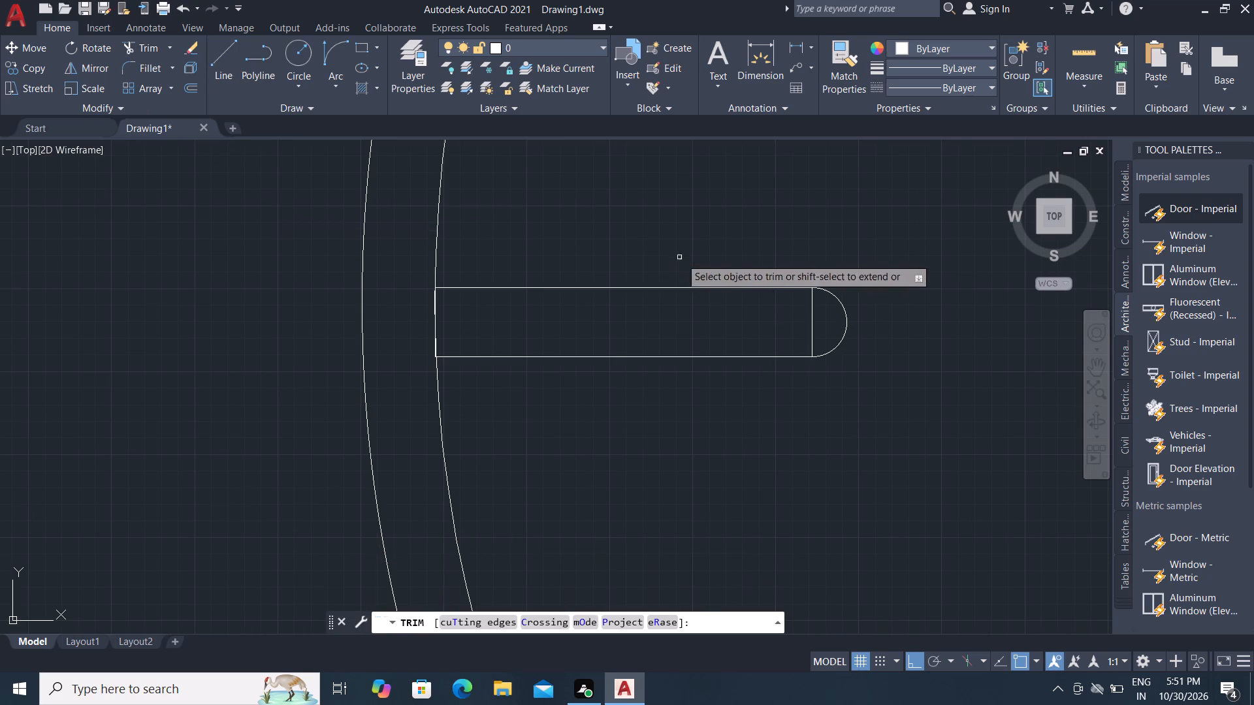
left_click(813, 308)
Trim the lower part of the rectangle's wall-side edge that lies outside the basin's inner ellipse.
scroll(383, 314, "up", 2)
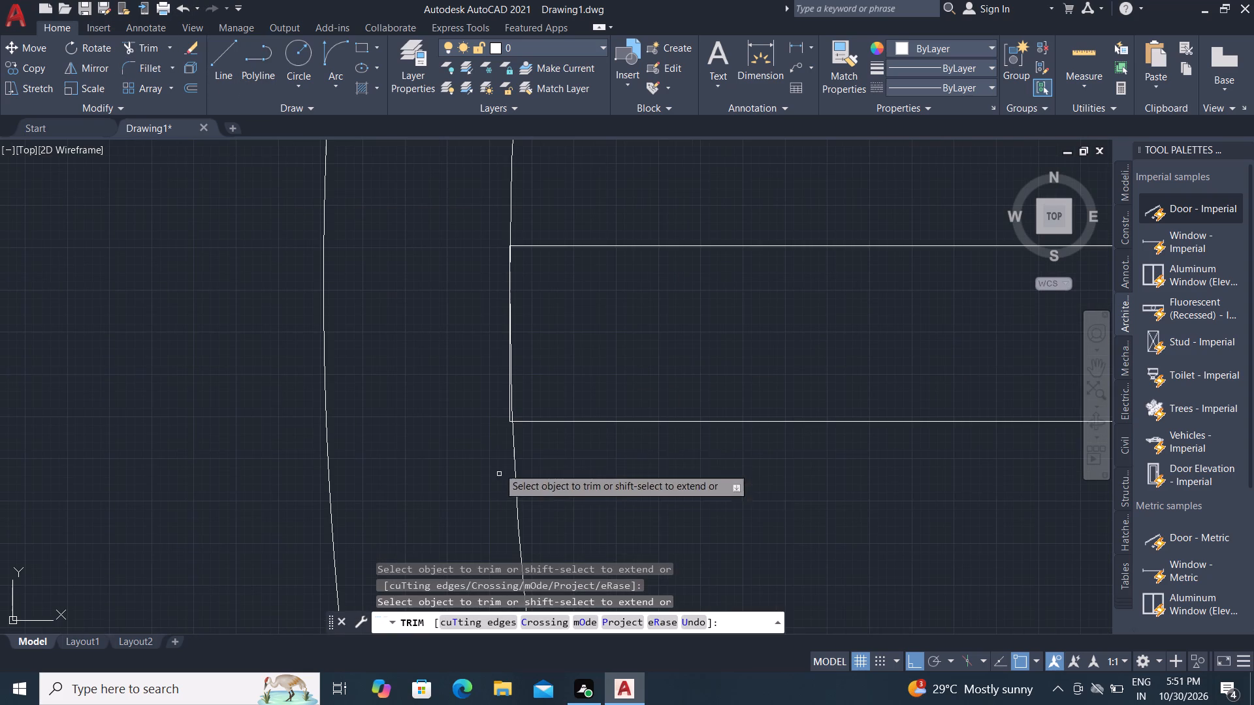
scroll(509, 420, "up", 2)
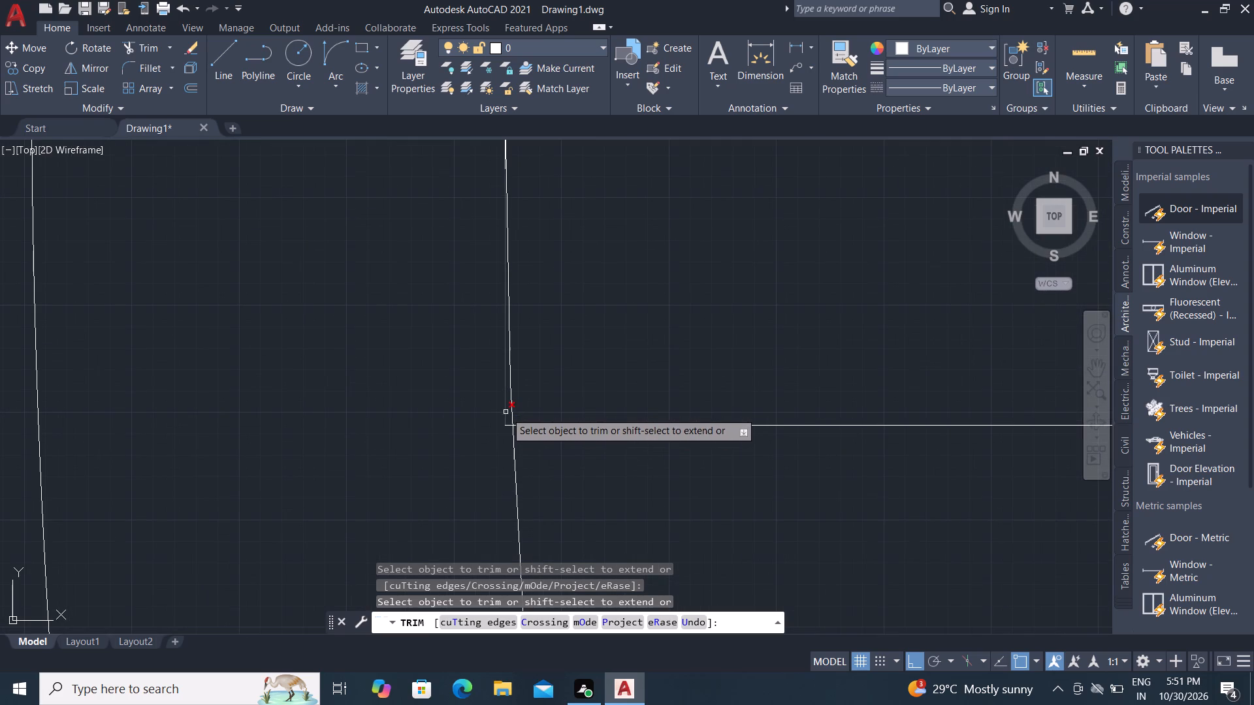
scroll(502, 409, "up", 5)
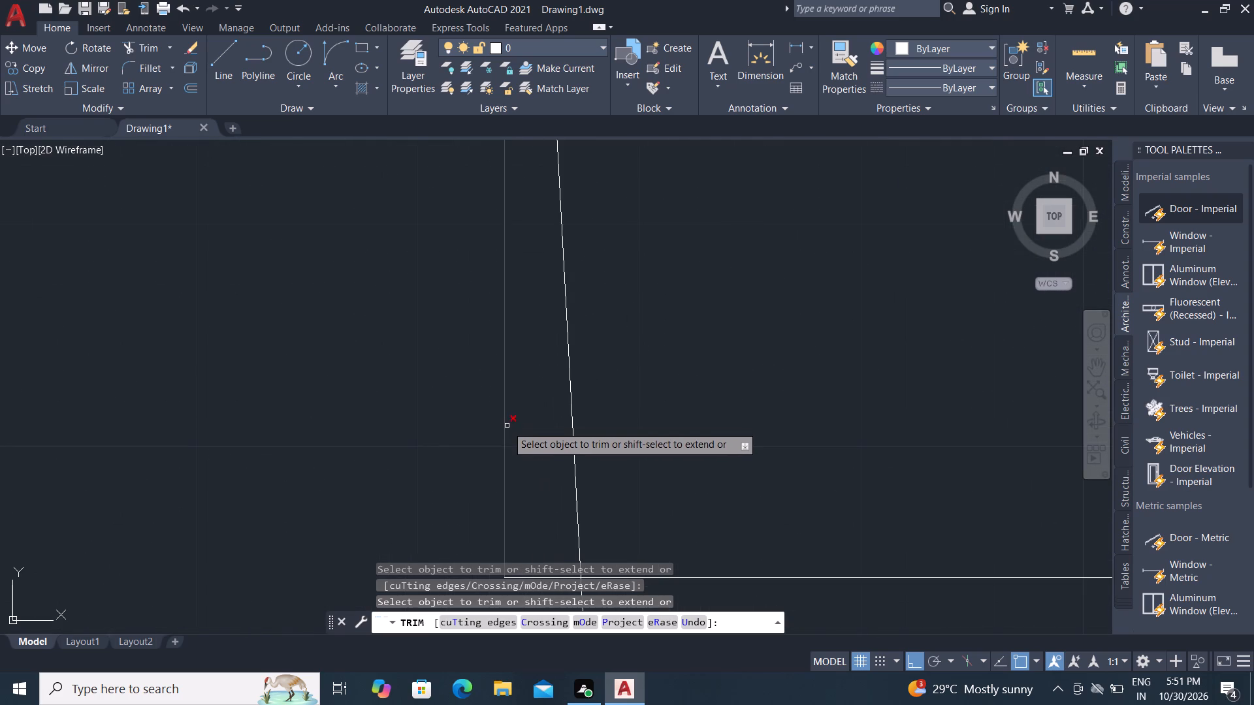
left_click(507, 426)
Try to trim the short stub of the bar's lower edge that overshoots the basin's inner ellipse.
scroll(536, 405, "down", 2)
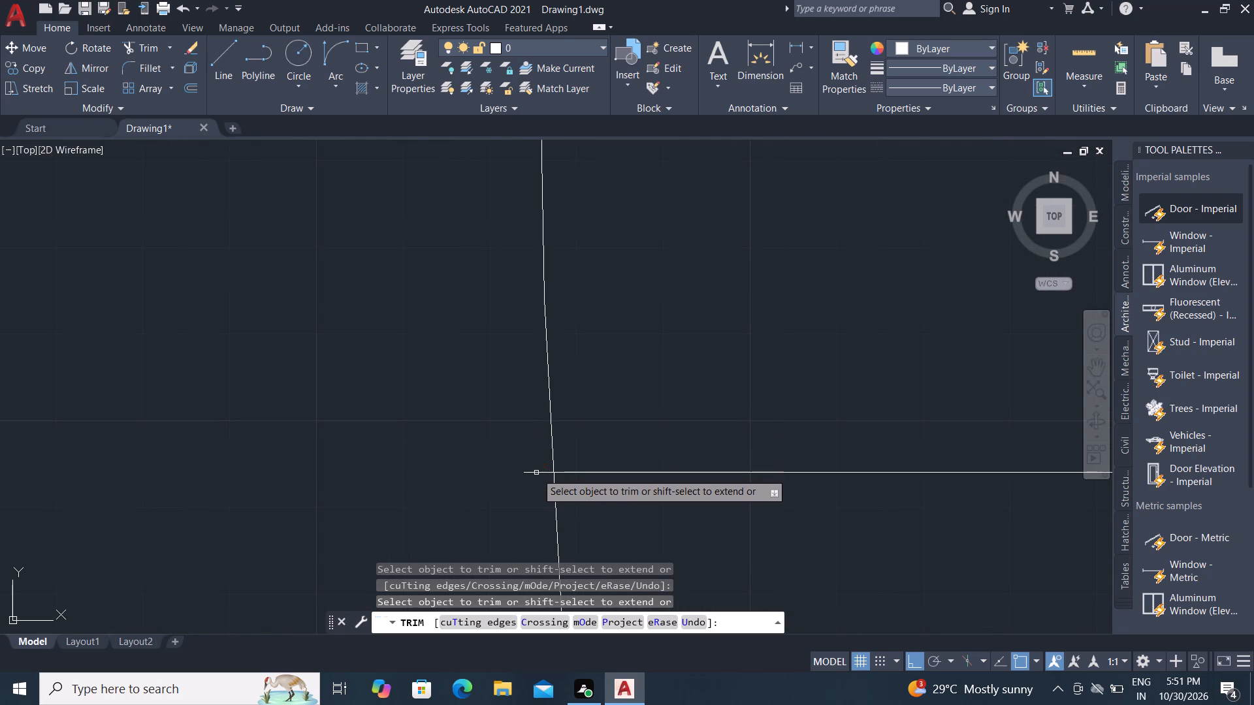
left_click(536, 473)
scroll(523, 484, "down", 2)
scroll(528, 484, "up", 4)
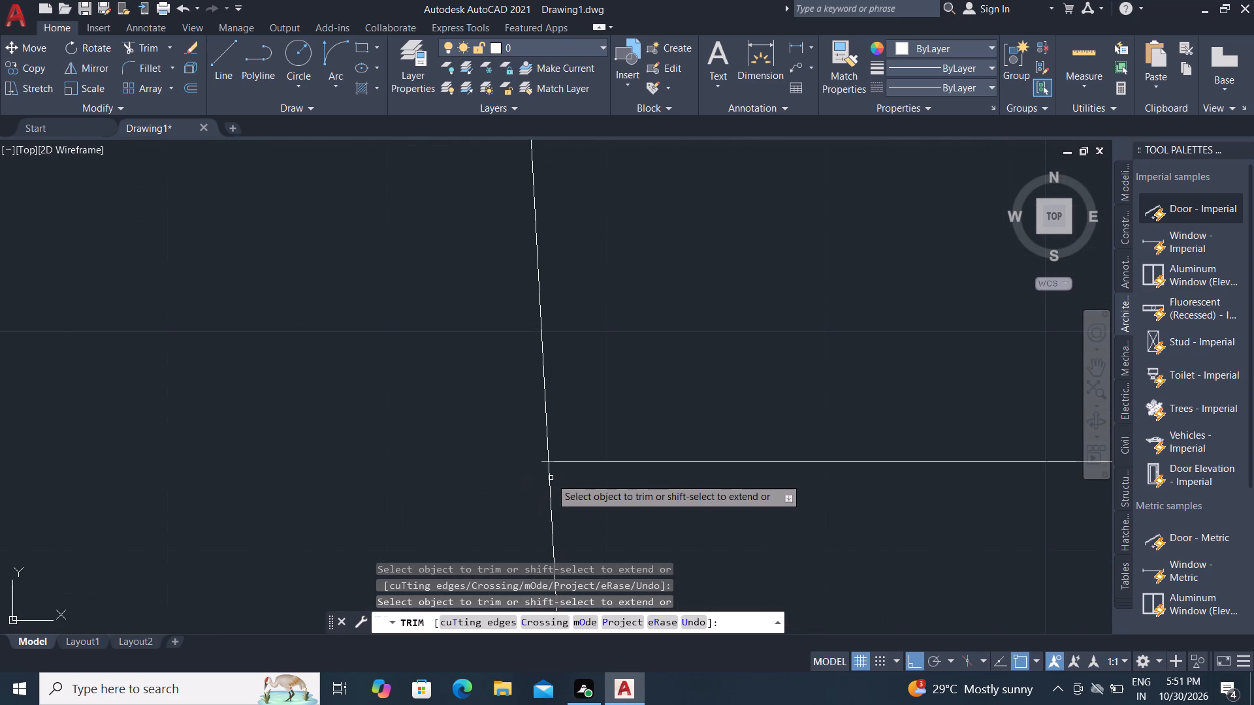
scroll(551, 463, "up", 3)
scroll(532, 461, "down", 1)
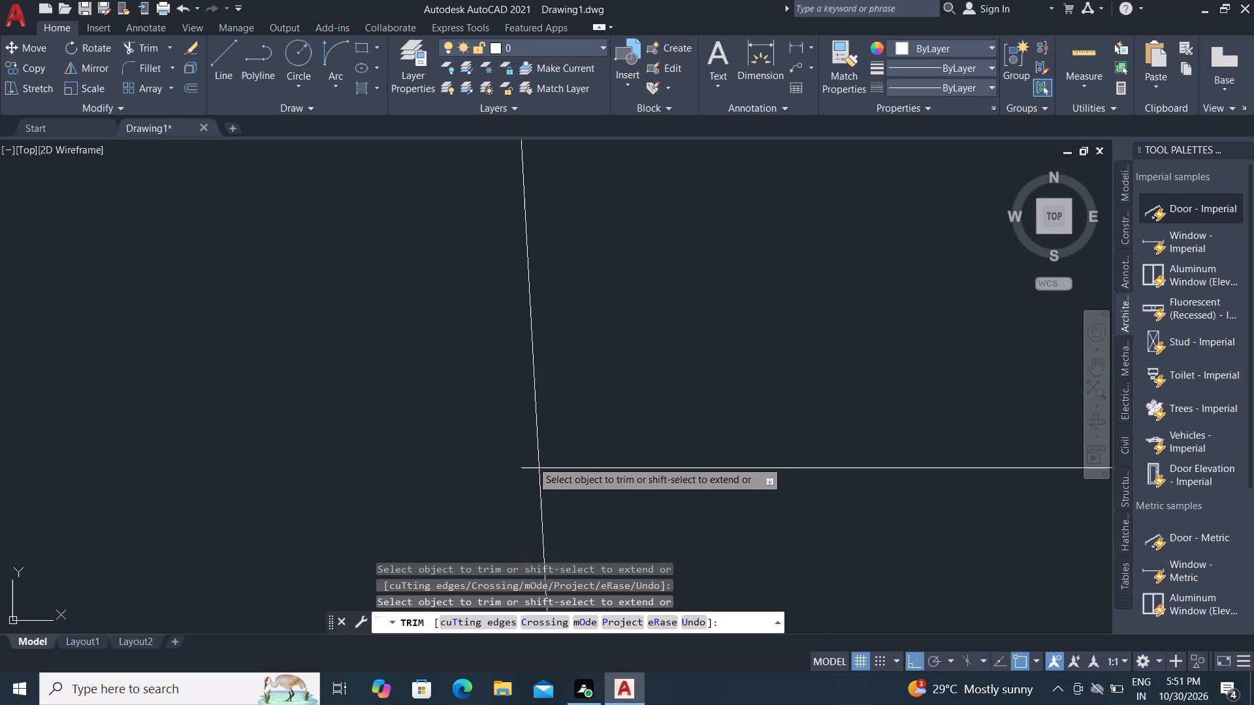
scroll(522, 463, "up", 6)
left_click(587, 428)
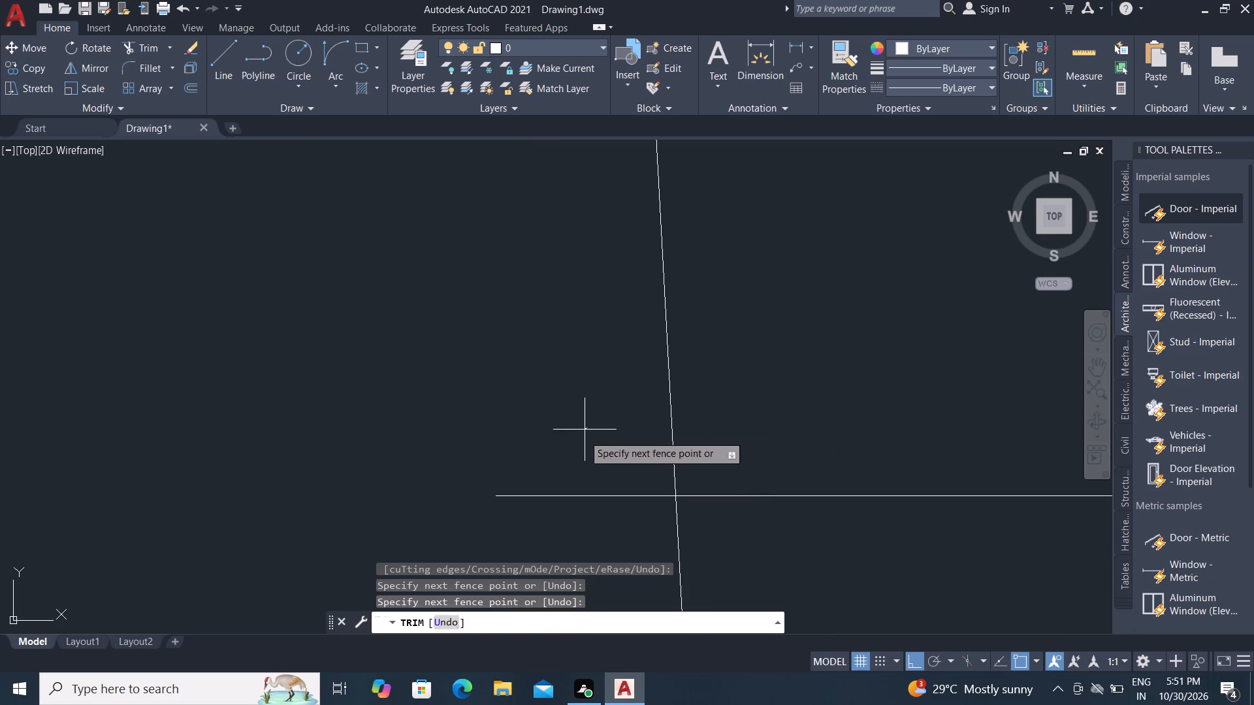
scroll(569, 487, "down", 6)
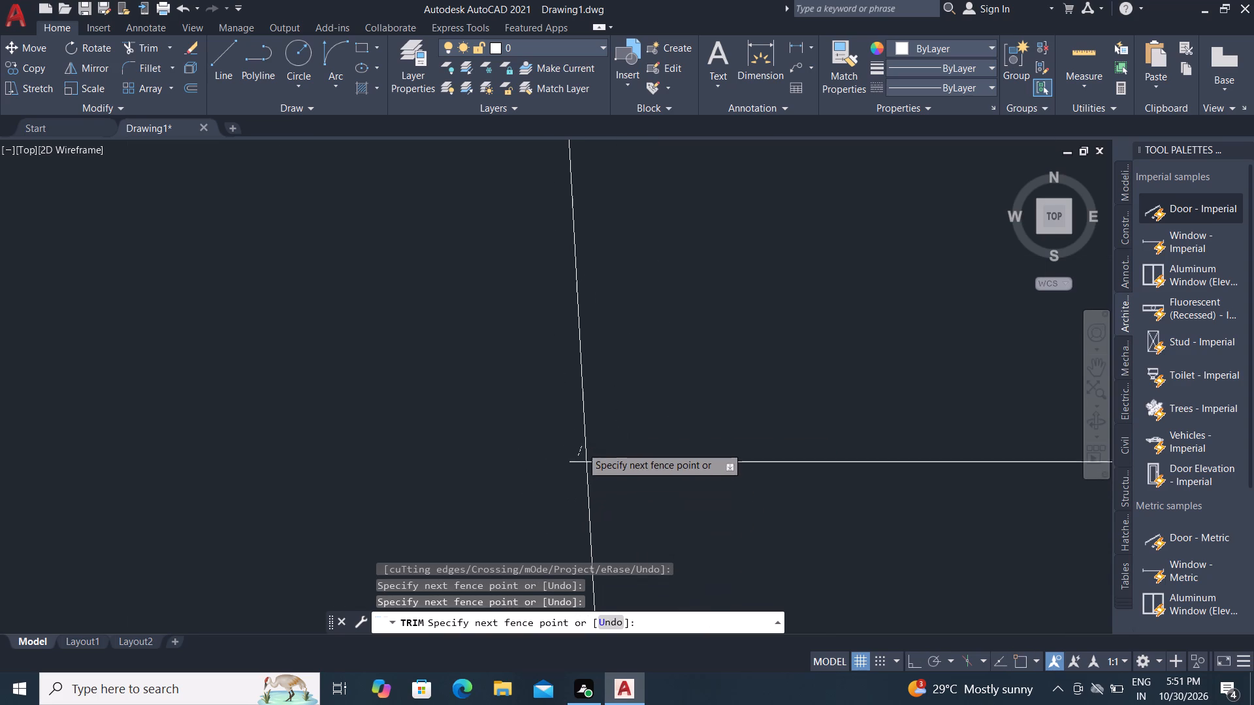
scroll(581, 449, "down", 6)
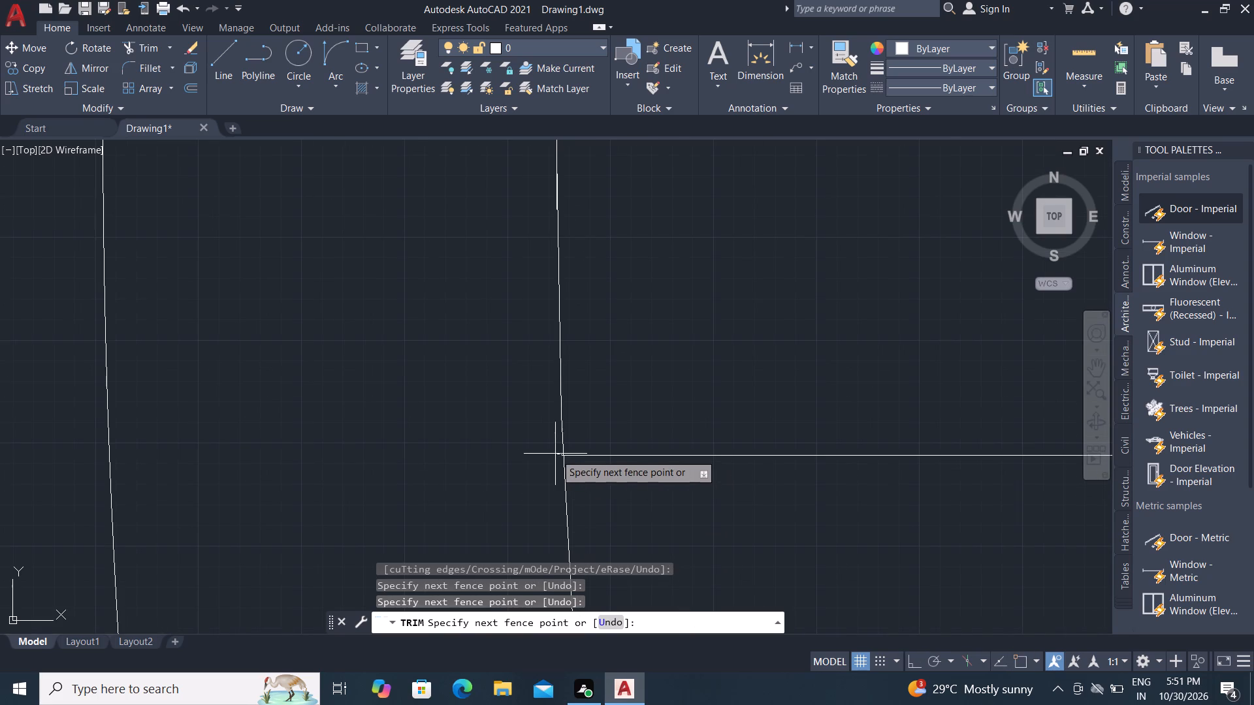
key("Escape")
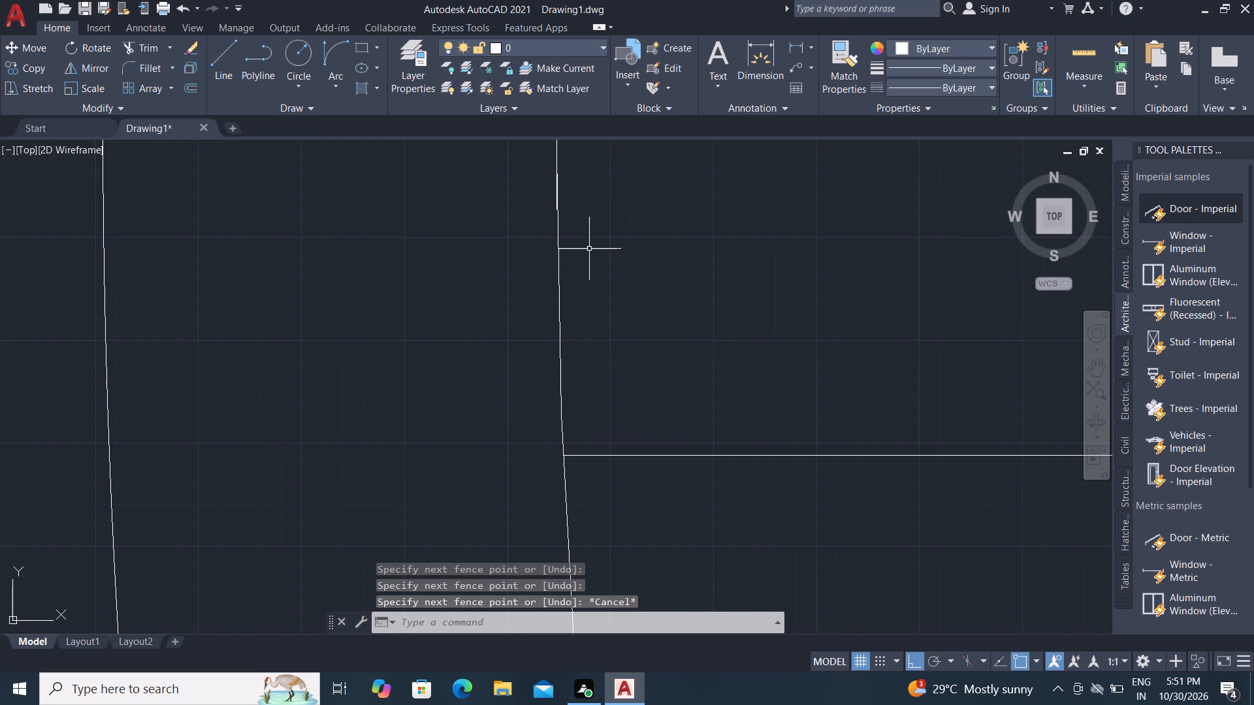
Trim the remaining pieces of the bar's straight wall-side edge running alongside the basin's inner ellipse.
middle_click_drag(589, 249, 571, 459)
scroll(532, 371, "up", 3)
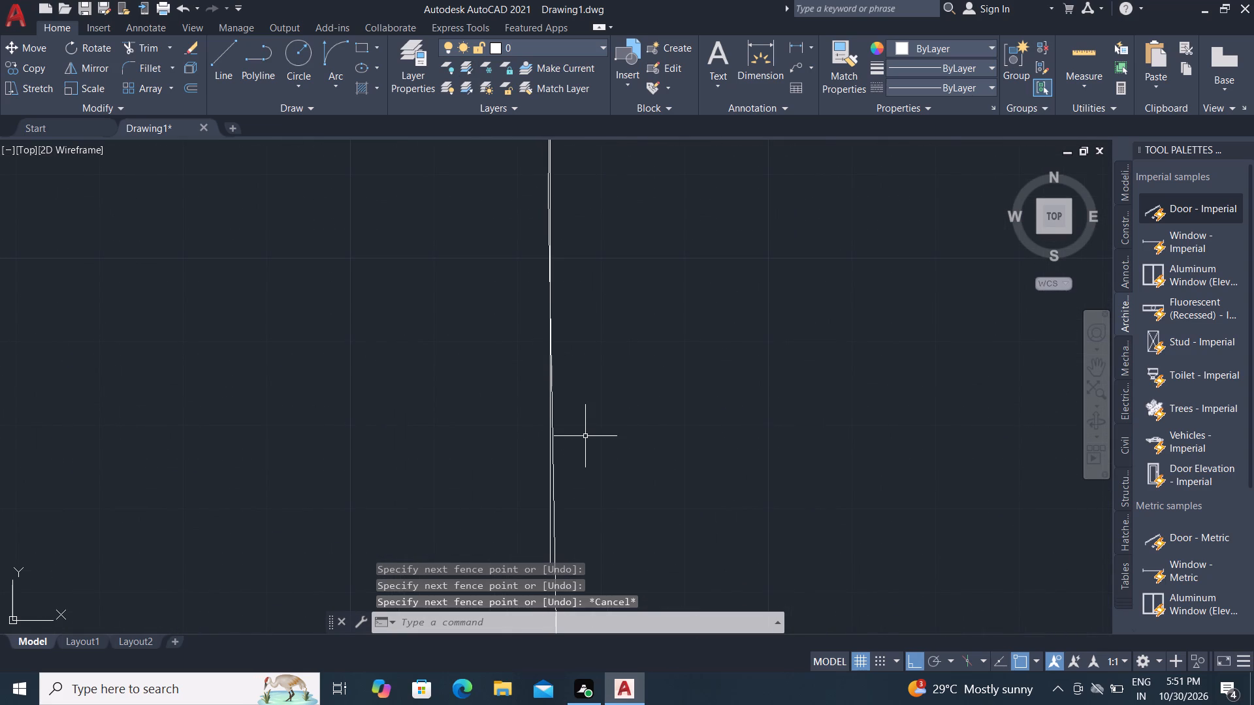
key("t")
key("r")
key("space")
scroll(579, 440, "down", 2)
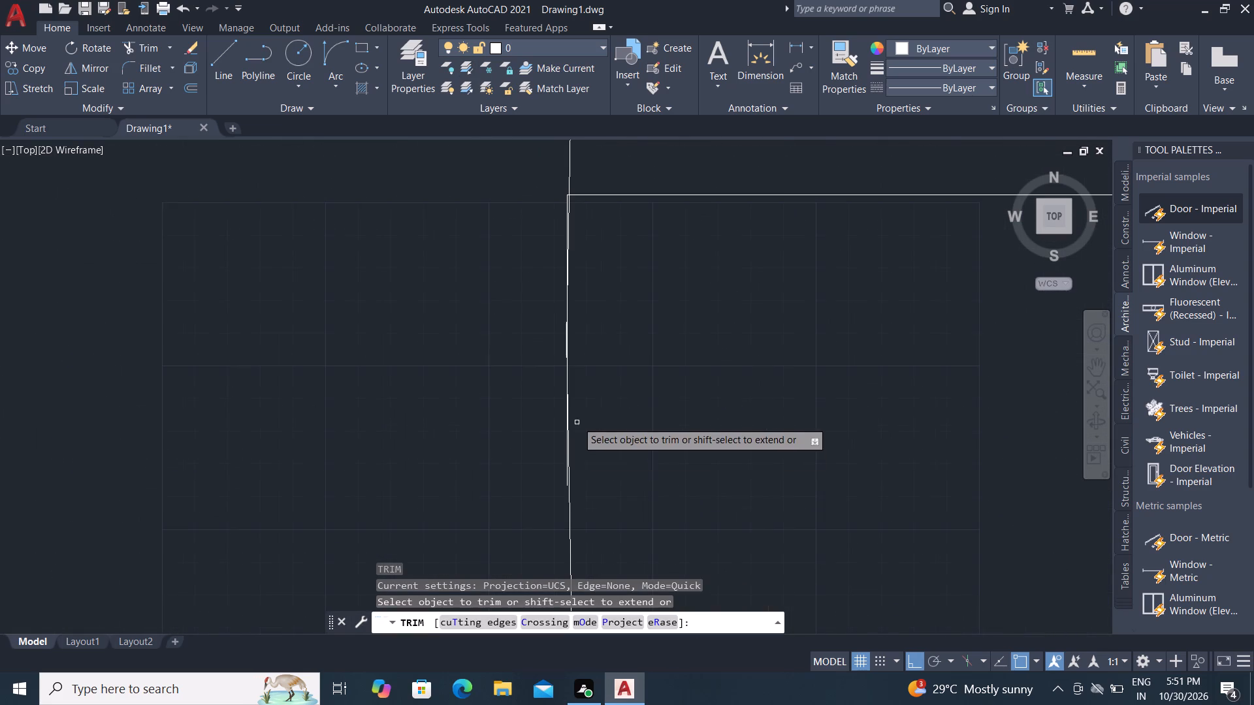
scroll(566, 485, "up", 3)
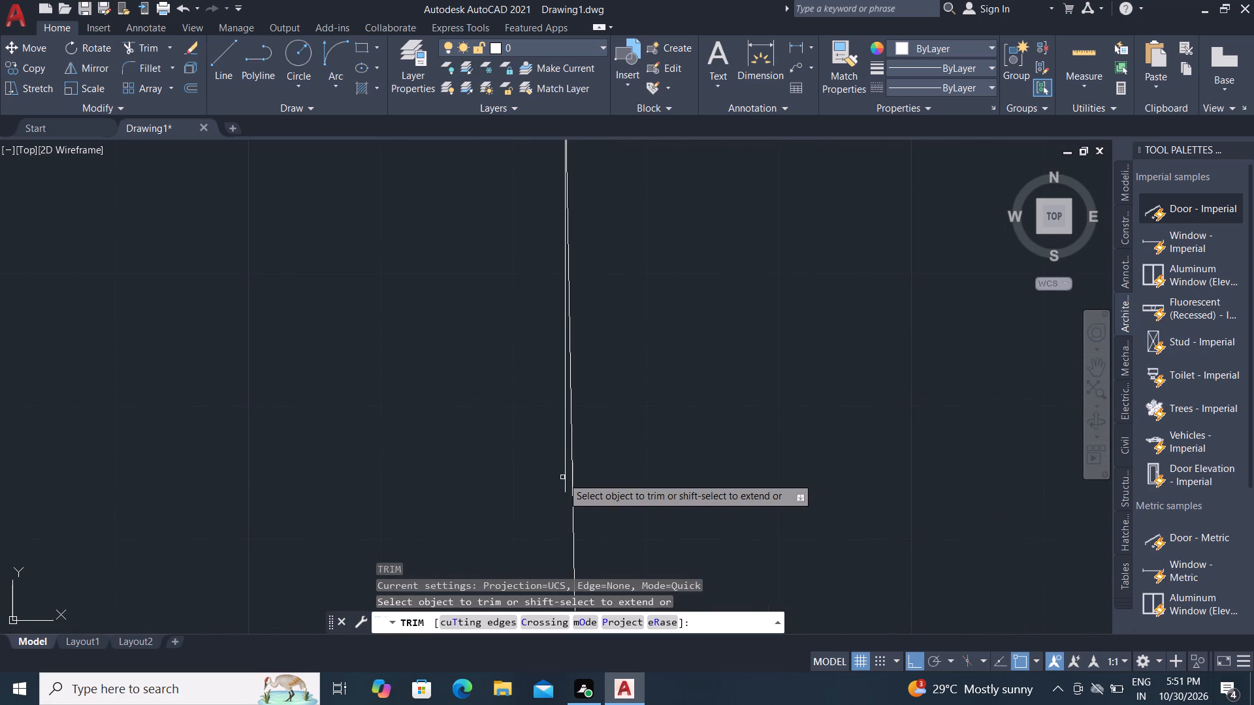
left_click(562, 477)
left_click(565, 483)
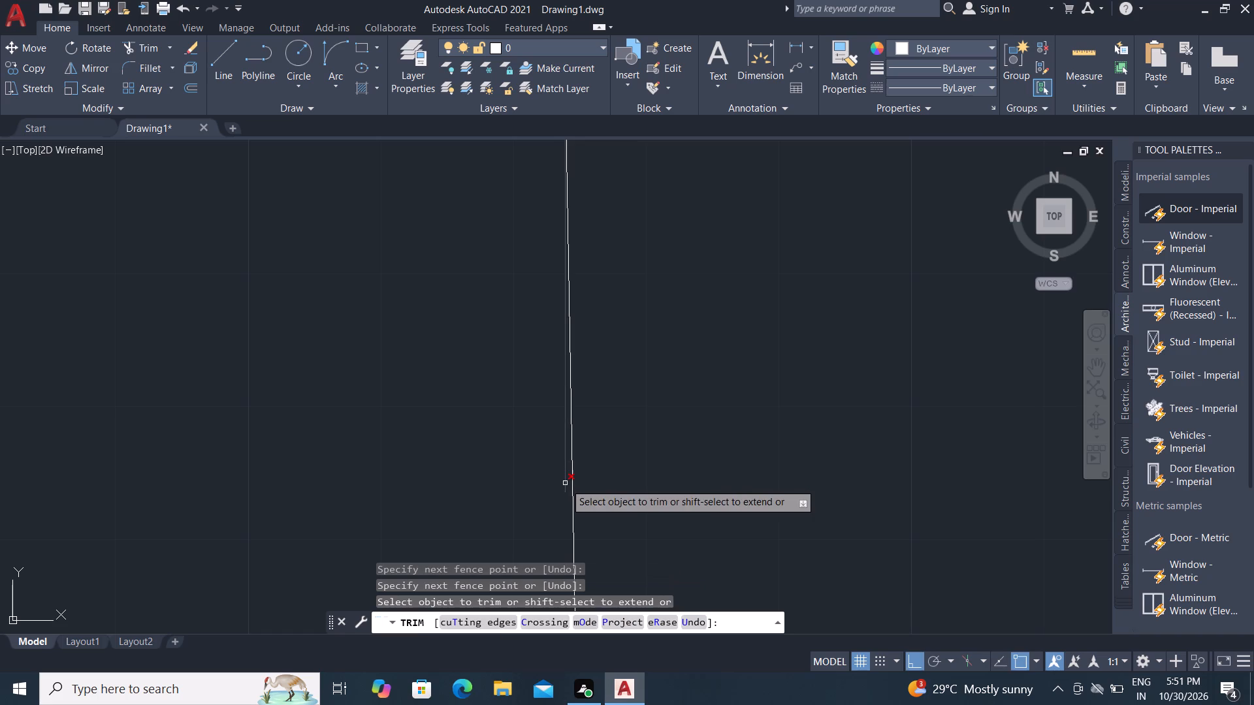
left_click(565, 483)
scroll(552, 366, "down", 6)
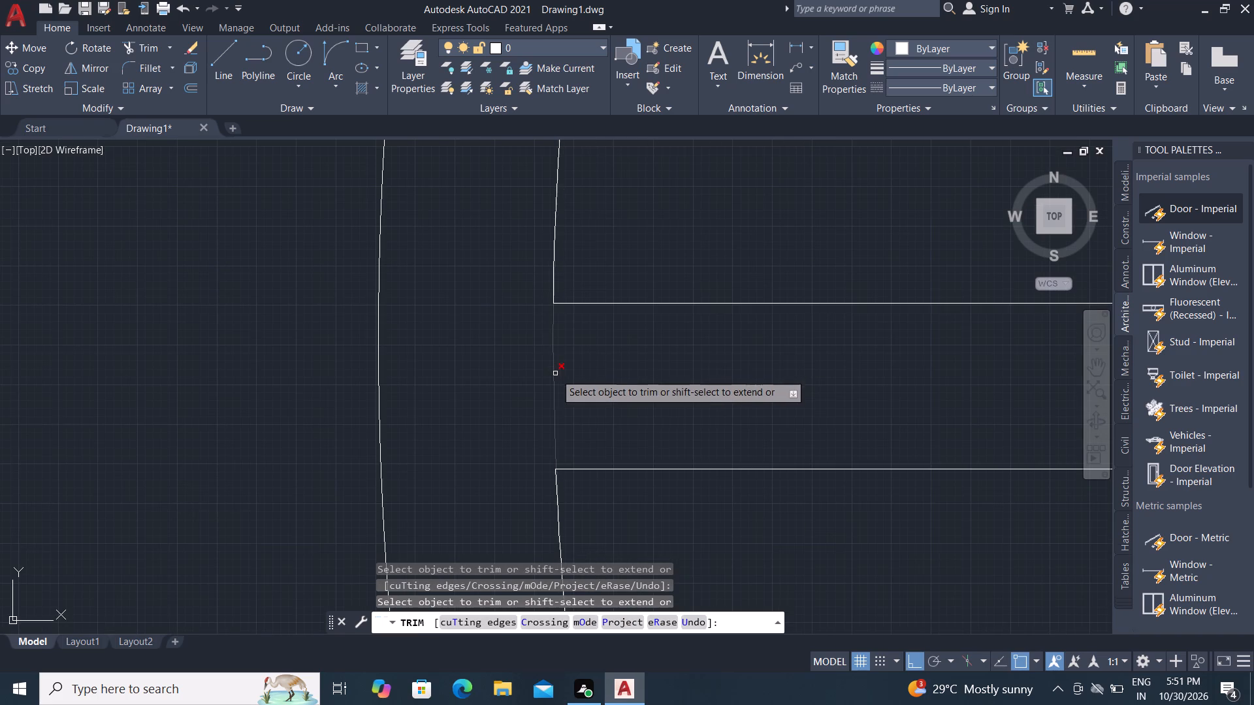
scroll(563, 480, "up", 2)
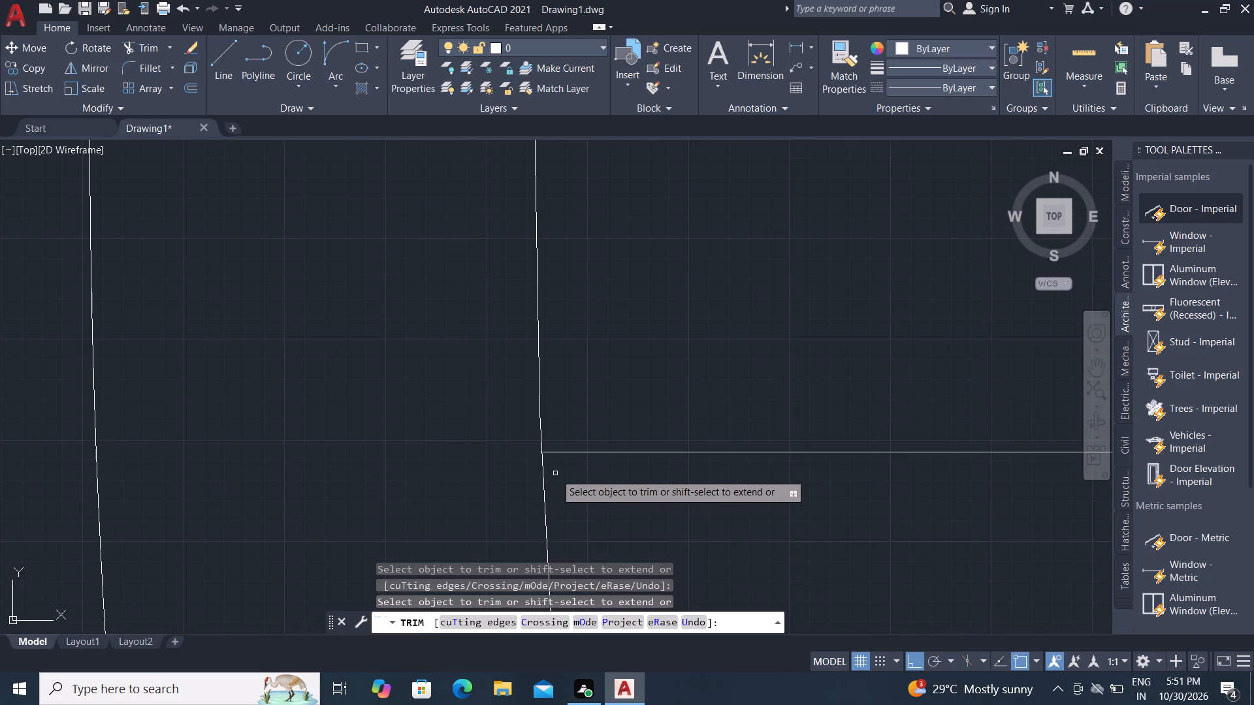
scroll(557, 443, "up", 3)
scroll(479, 482, "up", 2)
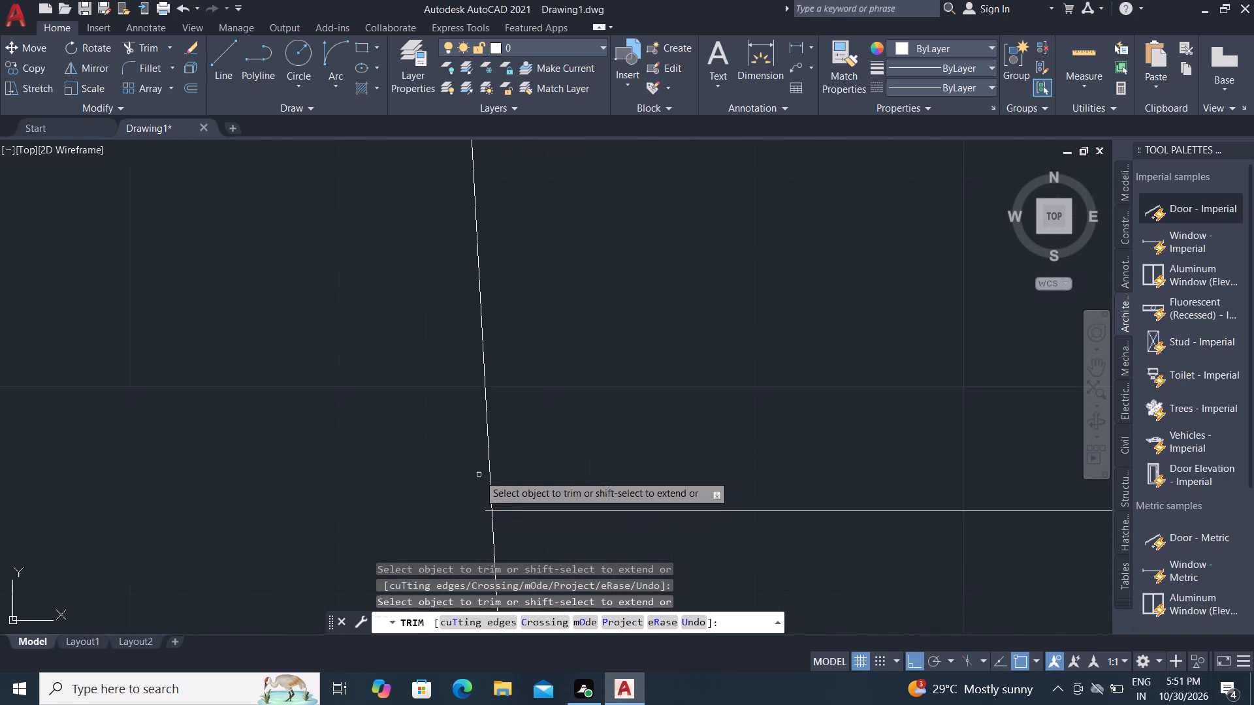
key("Escape")
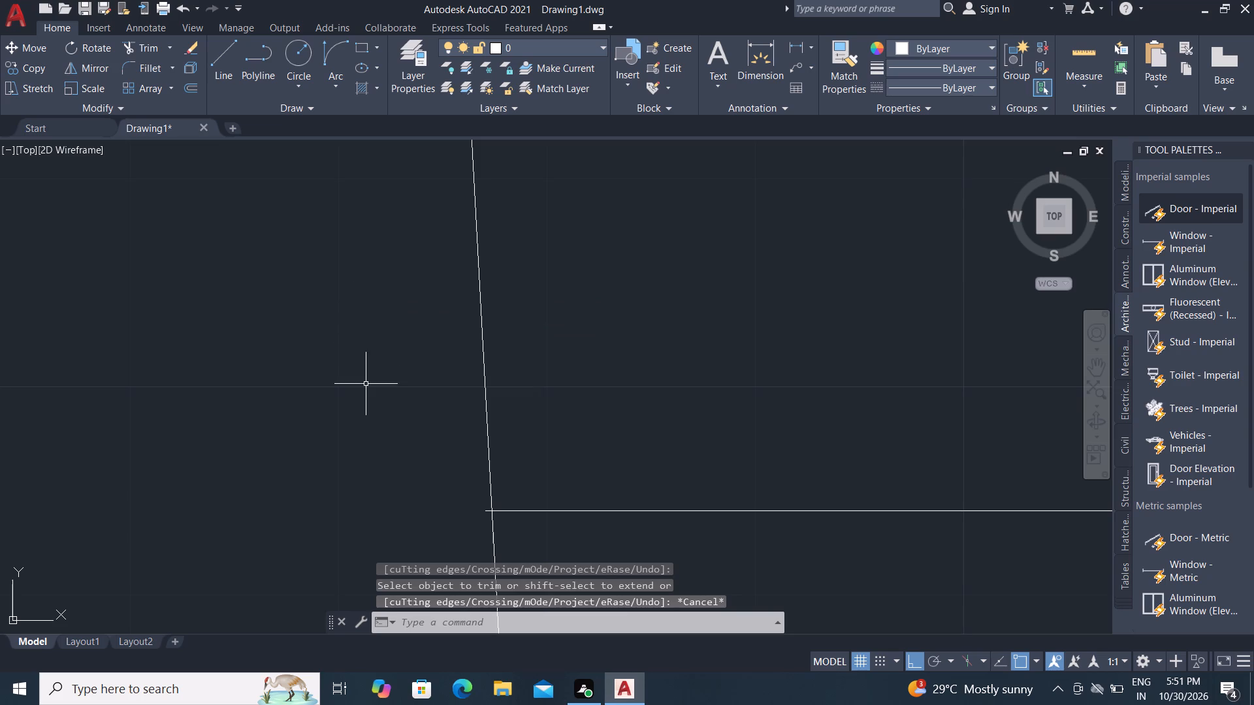
Draw an upright rectangle about 40 by 112 units between the wall and the basin, starting on the outer ellipse beside the tap bar.
scroll(398, 439, "down", 8)
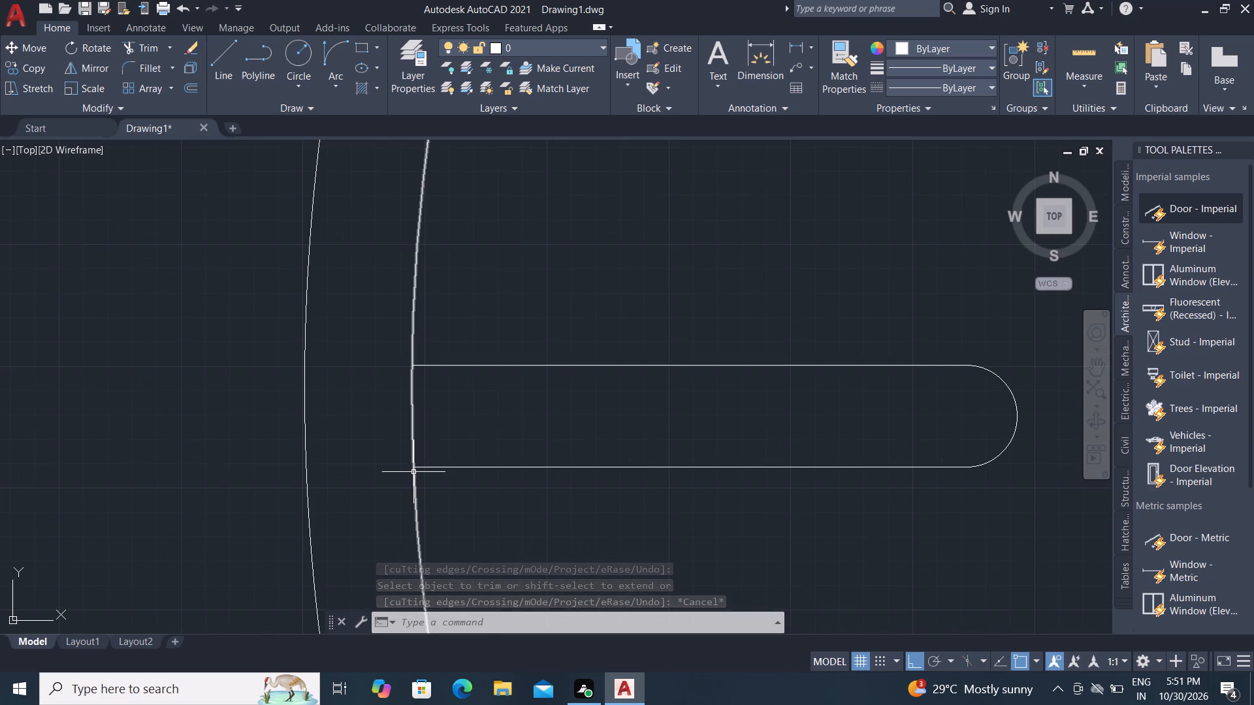
scroll(413, 472, "down", 2)
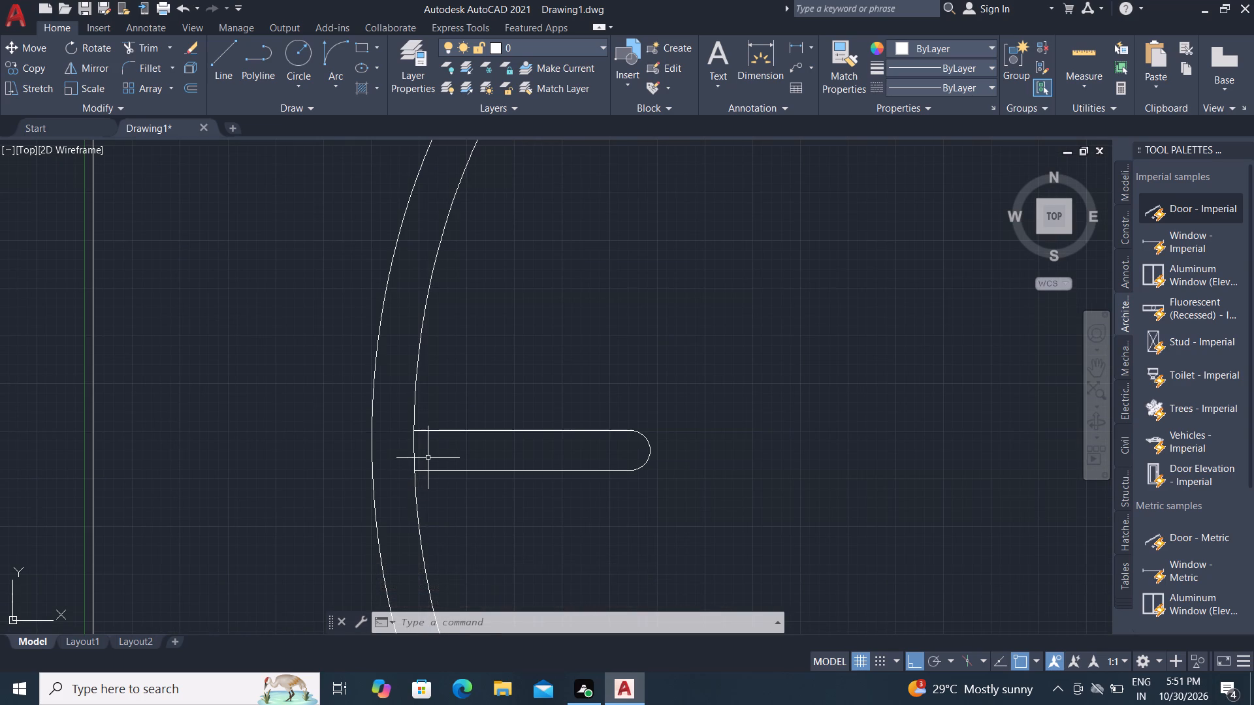
scroll(430, 462, "down", 2)
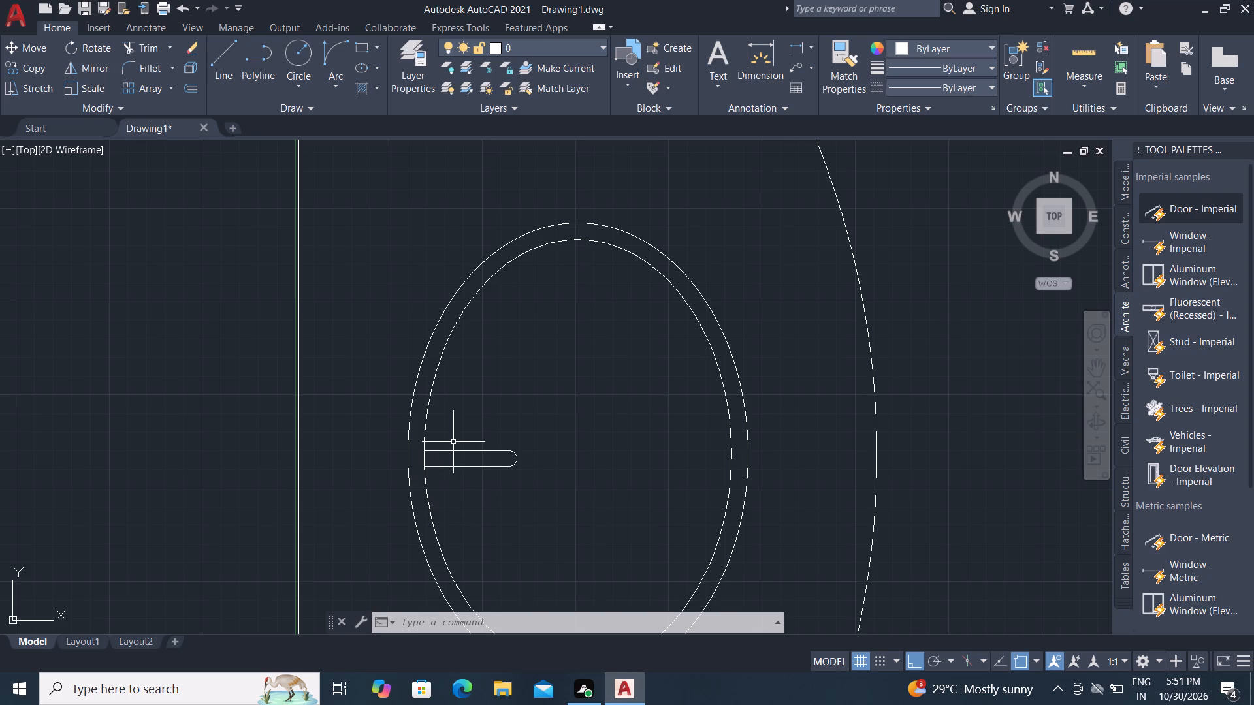
scroll(460, 447, "up", 3)
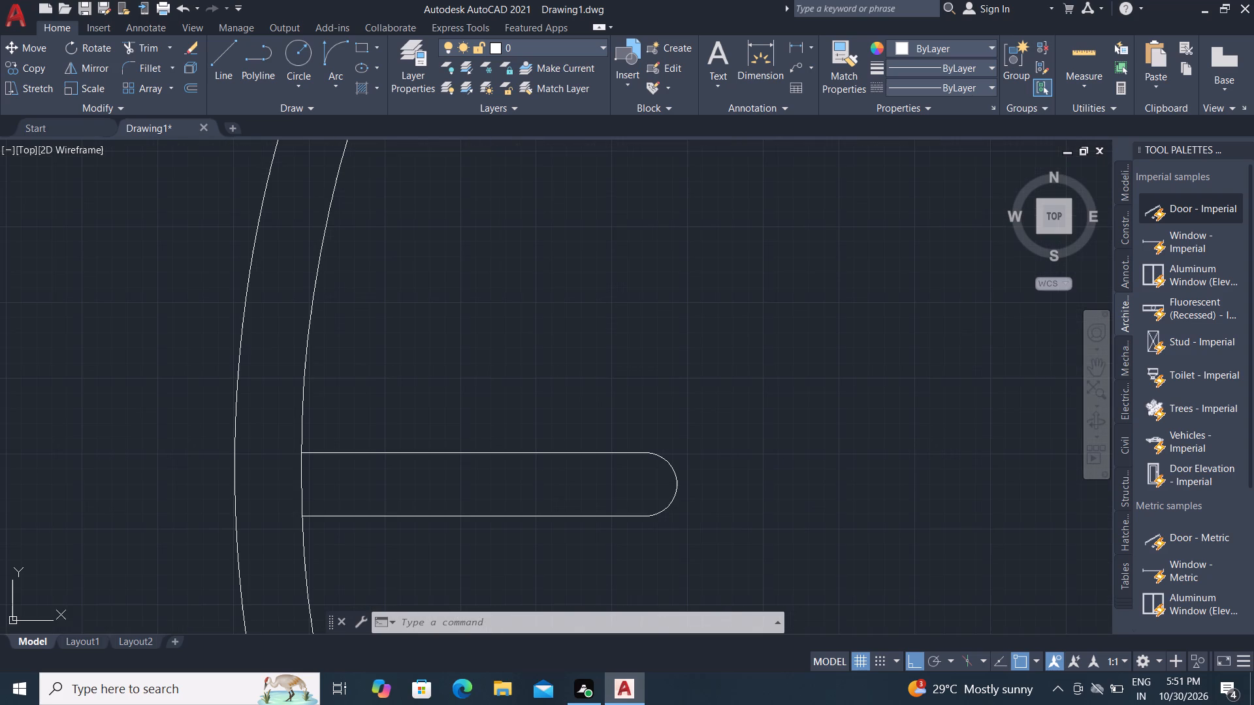
scroll(263, 258, "down", 4)
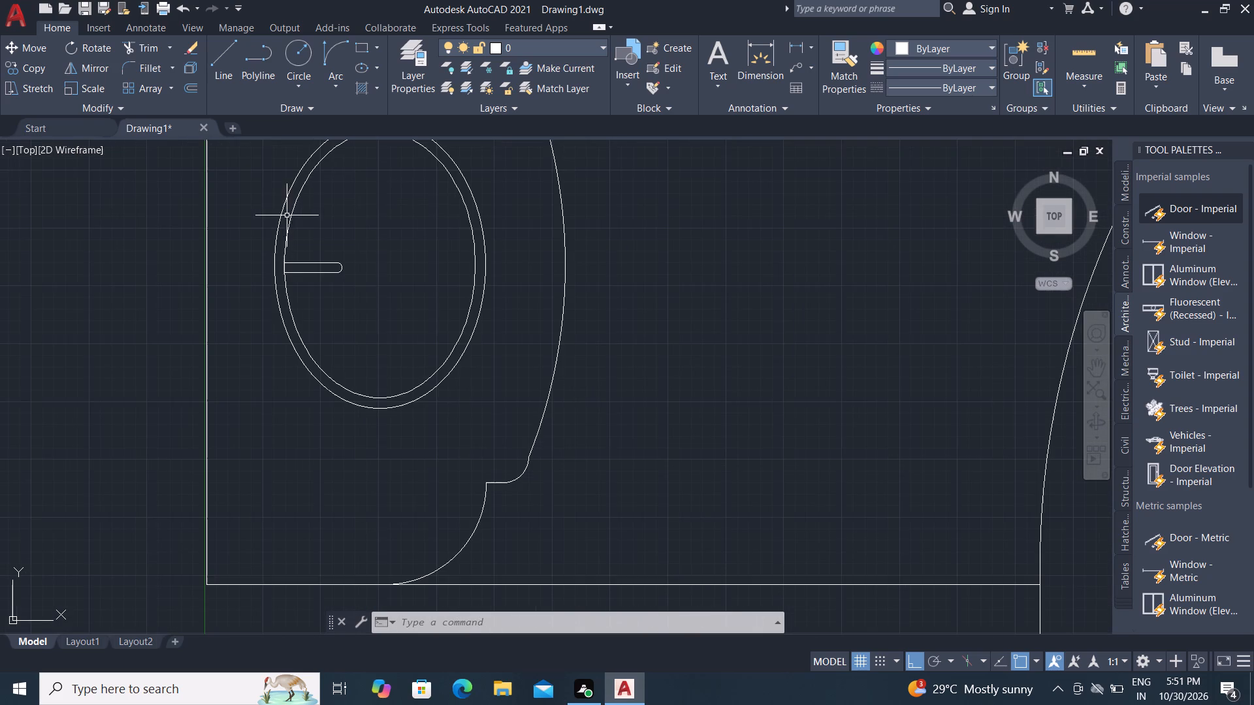
left_click(365, 47)
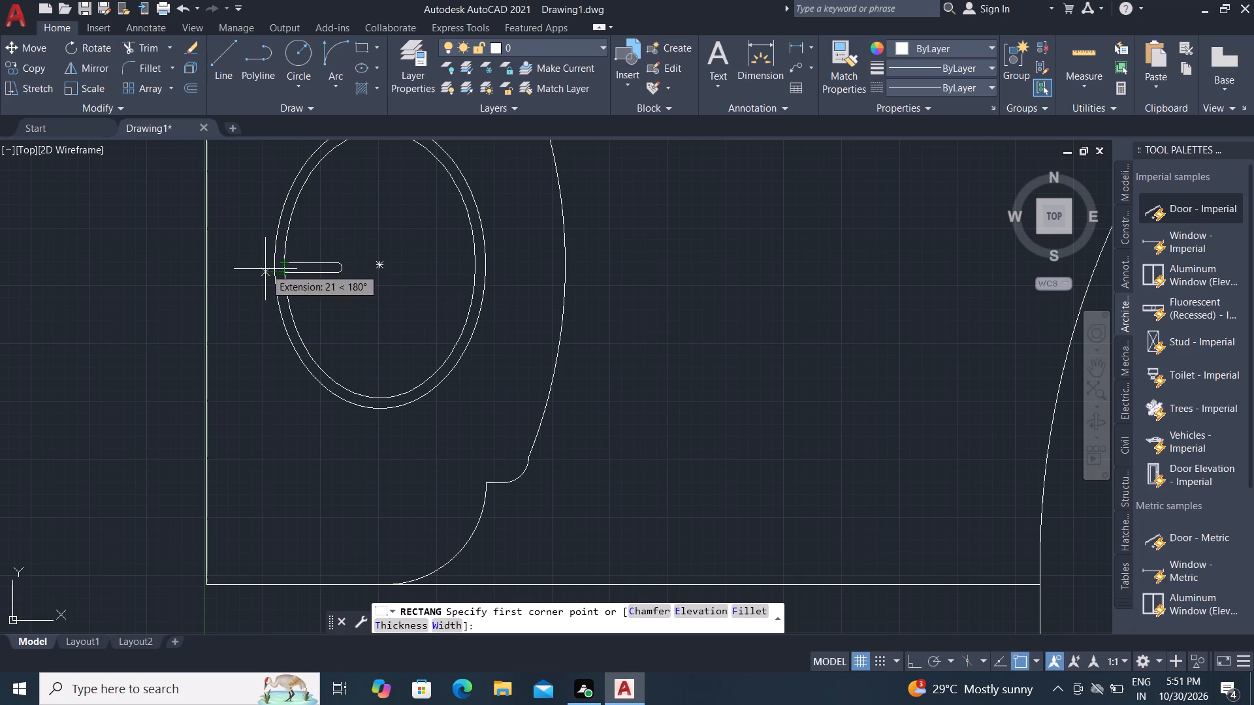
left_click(274, 267)
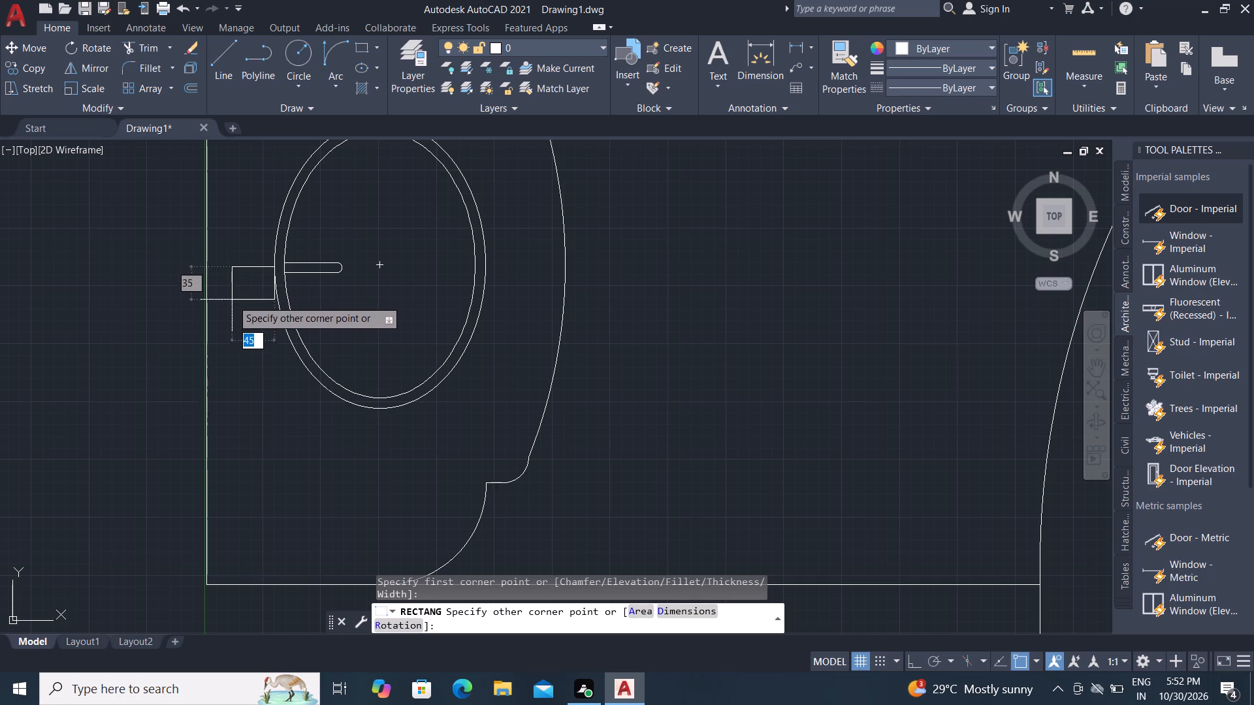
left_click(236, 371)
Move the rectangle up by its basin-side edge midpoint to centre it on the tap bar's axis.
left_click(236, 351)
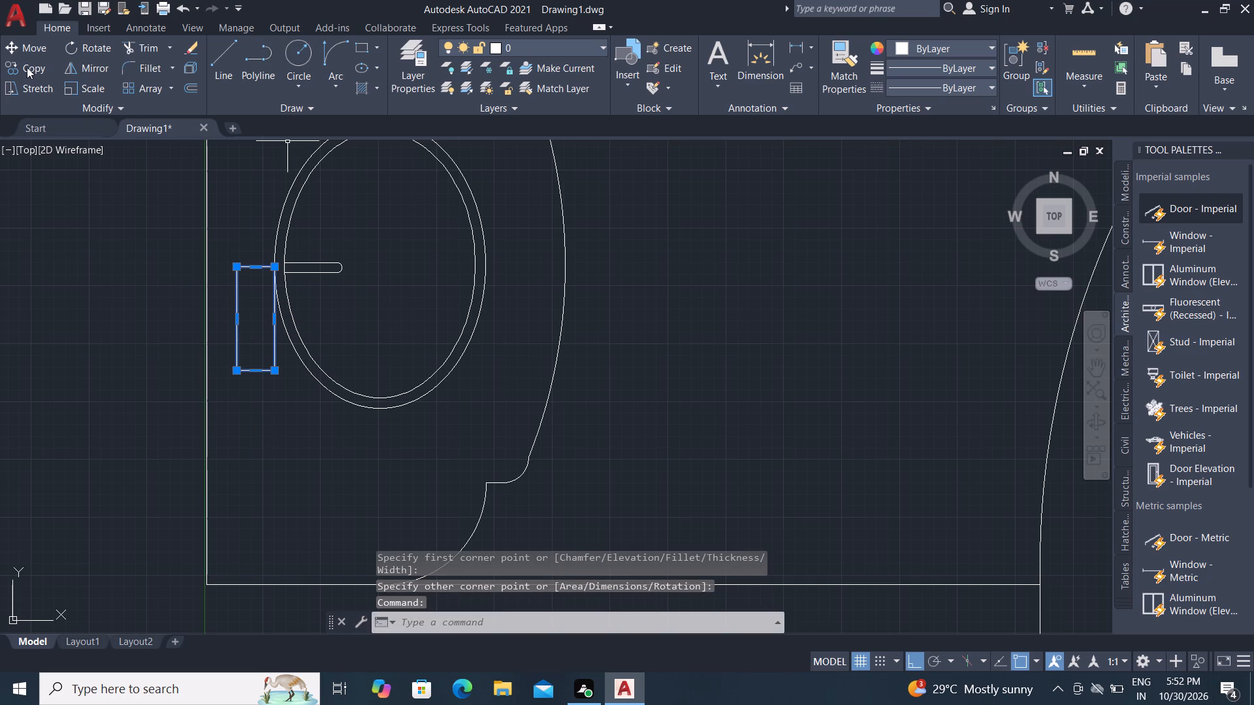
left_click(9, 45)
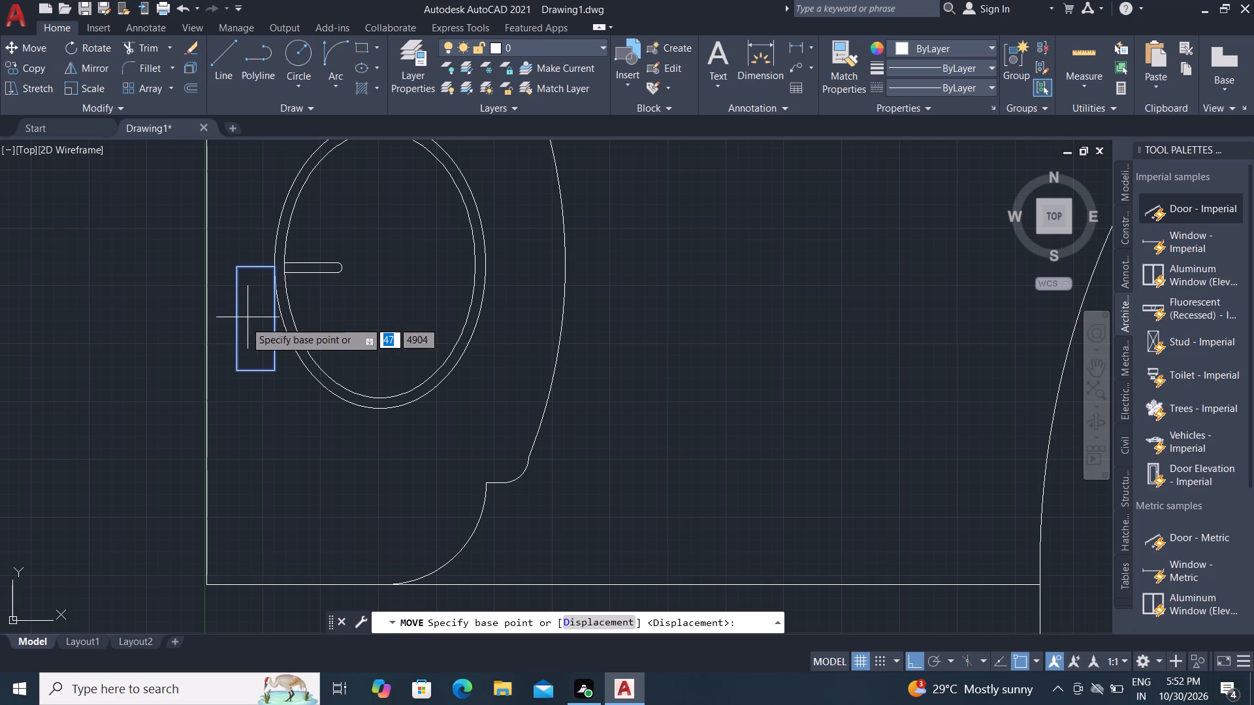
left_click(274, 322)
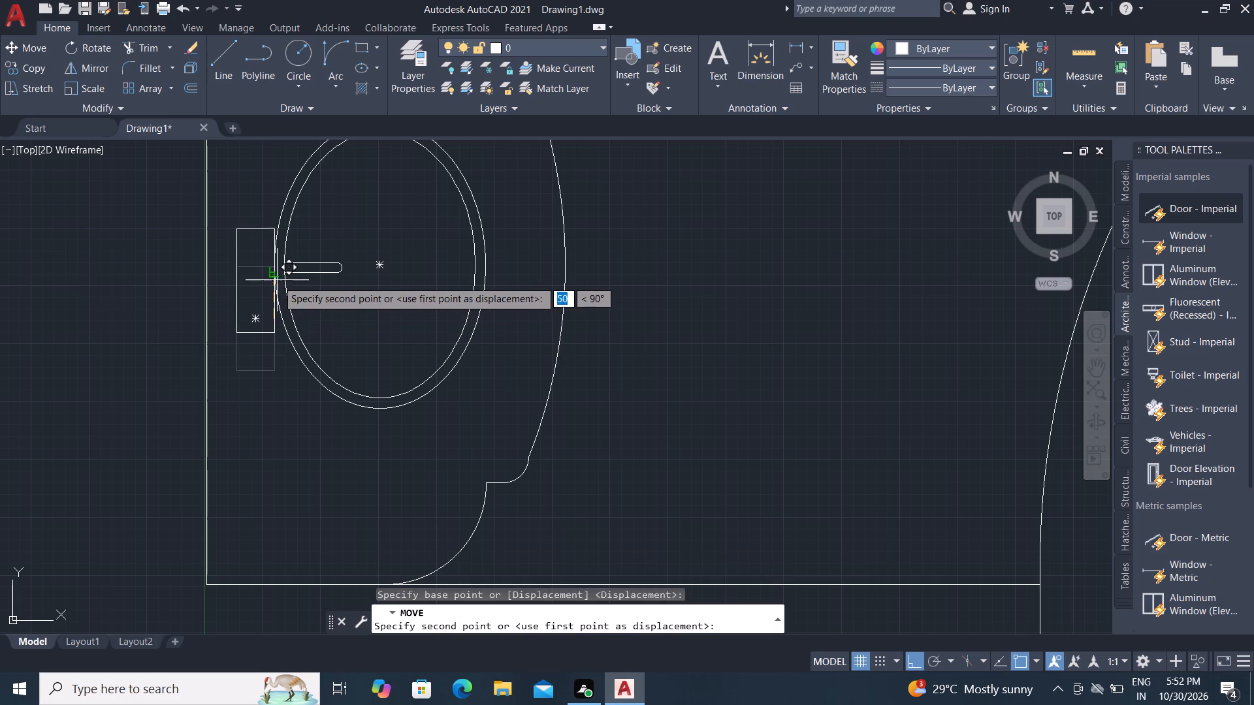
left_click(274, 271)
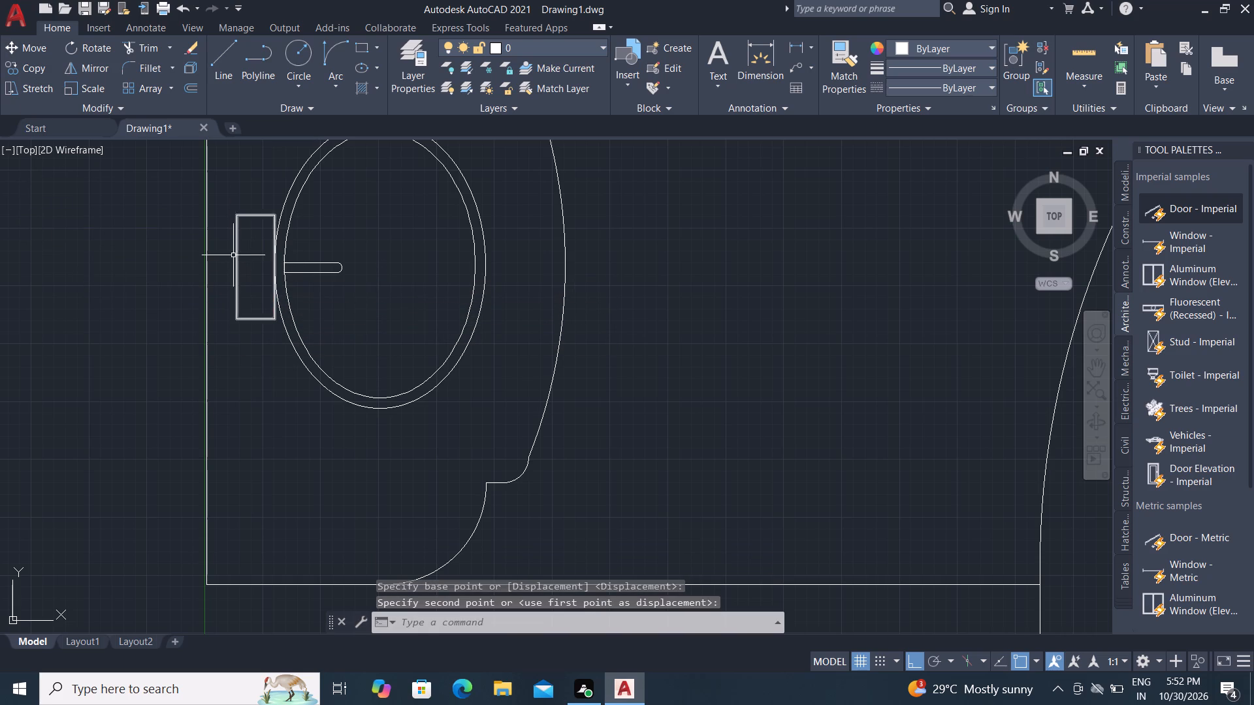
Move the rectangle by its wall-side edge midpoint until that edge sits on the wall line.
left_click(235, 255)
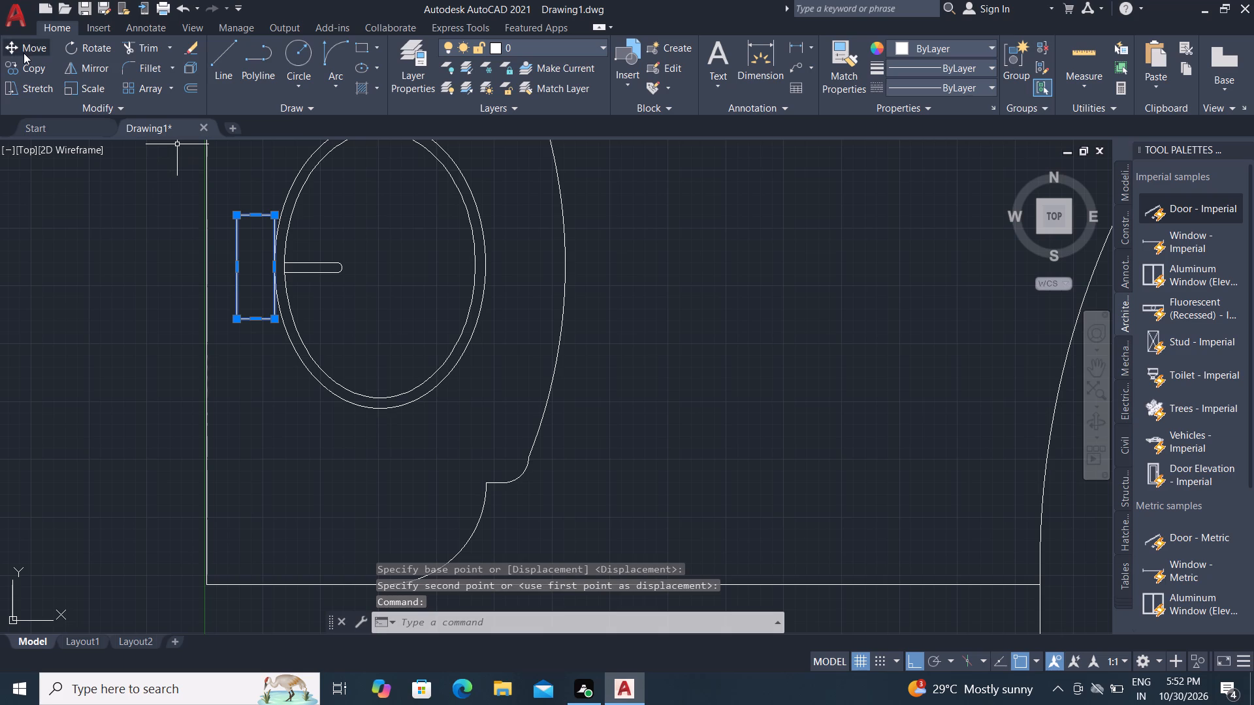
left_click(11, 50)
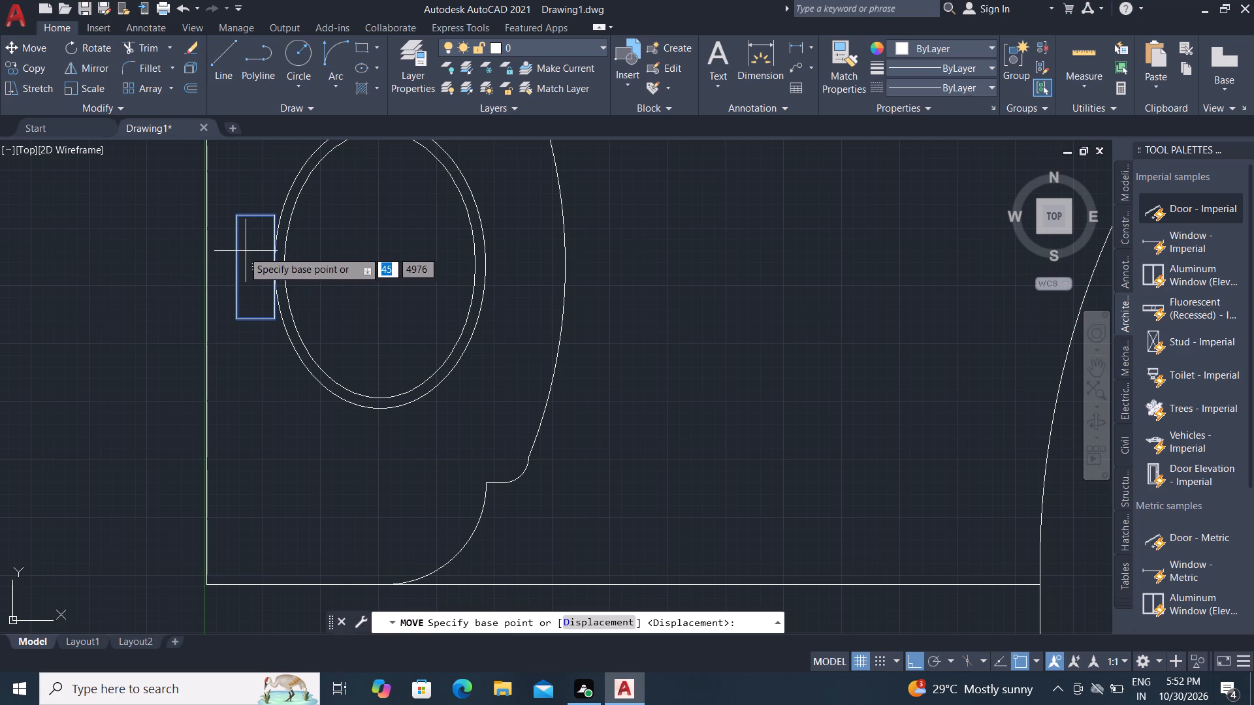
left_click(236, 266)
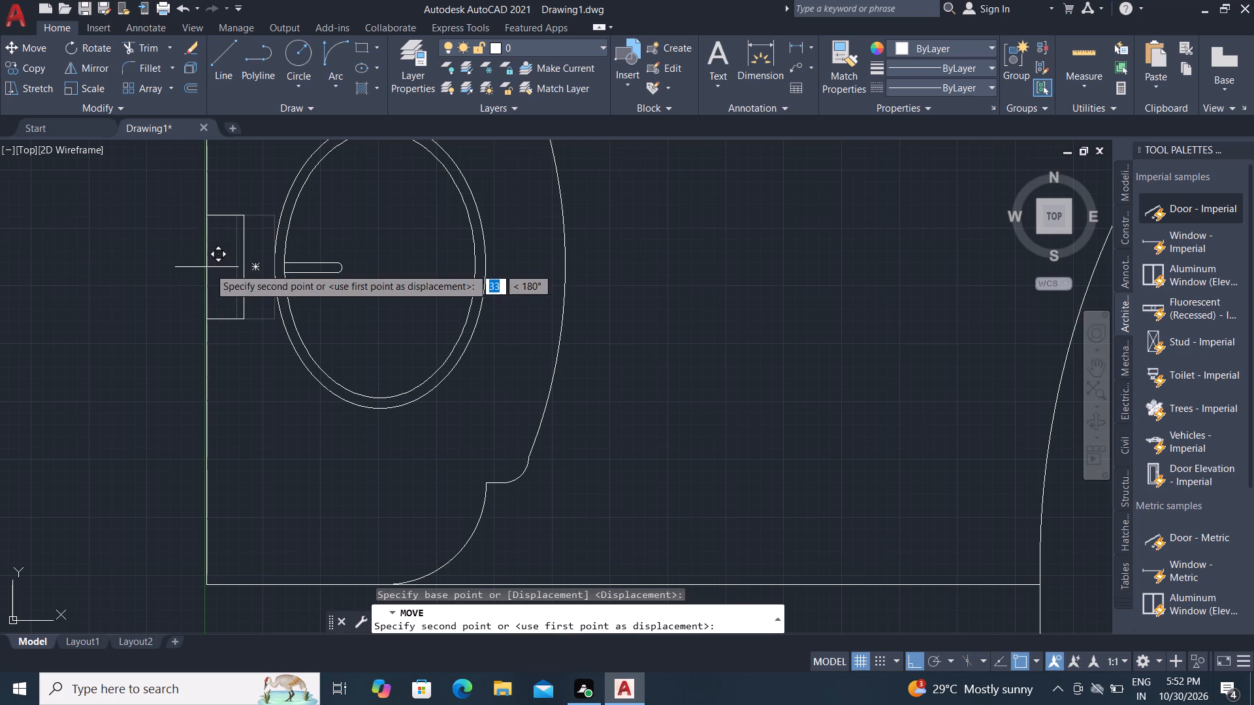
left_click(208, 266)
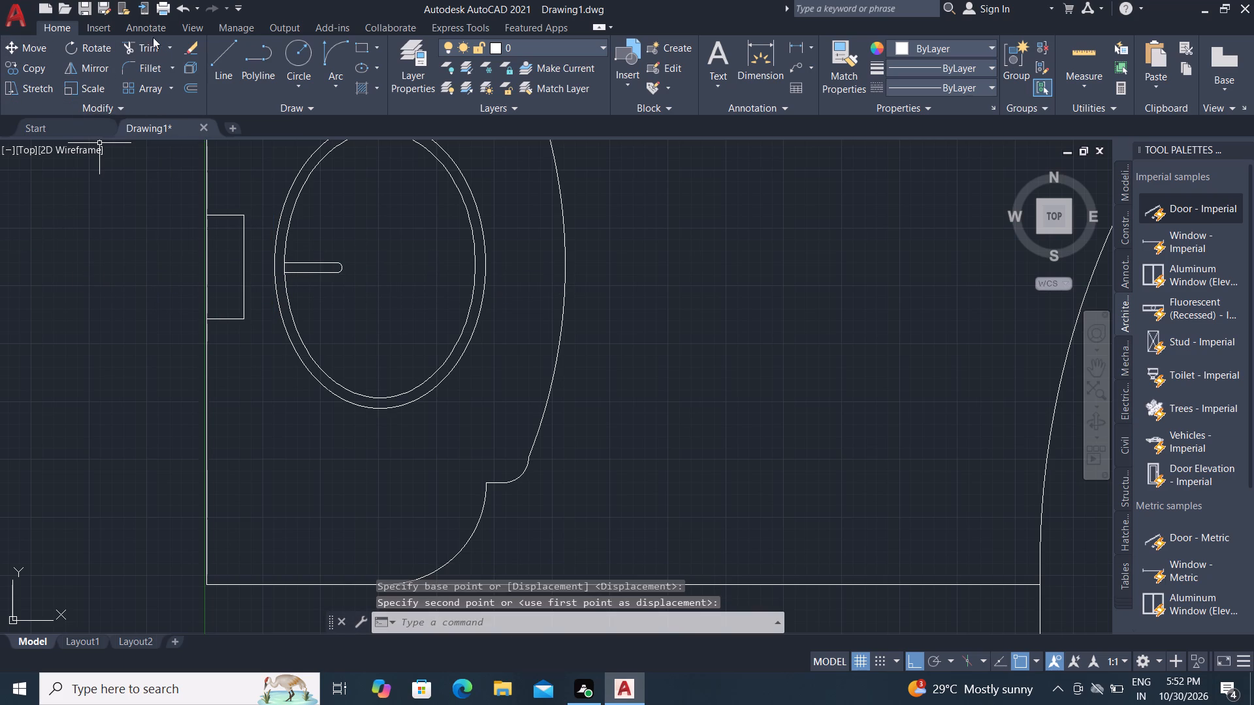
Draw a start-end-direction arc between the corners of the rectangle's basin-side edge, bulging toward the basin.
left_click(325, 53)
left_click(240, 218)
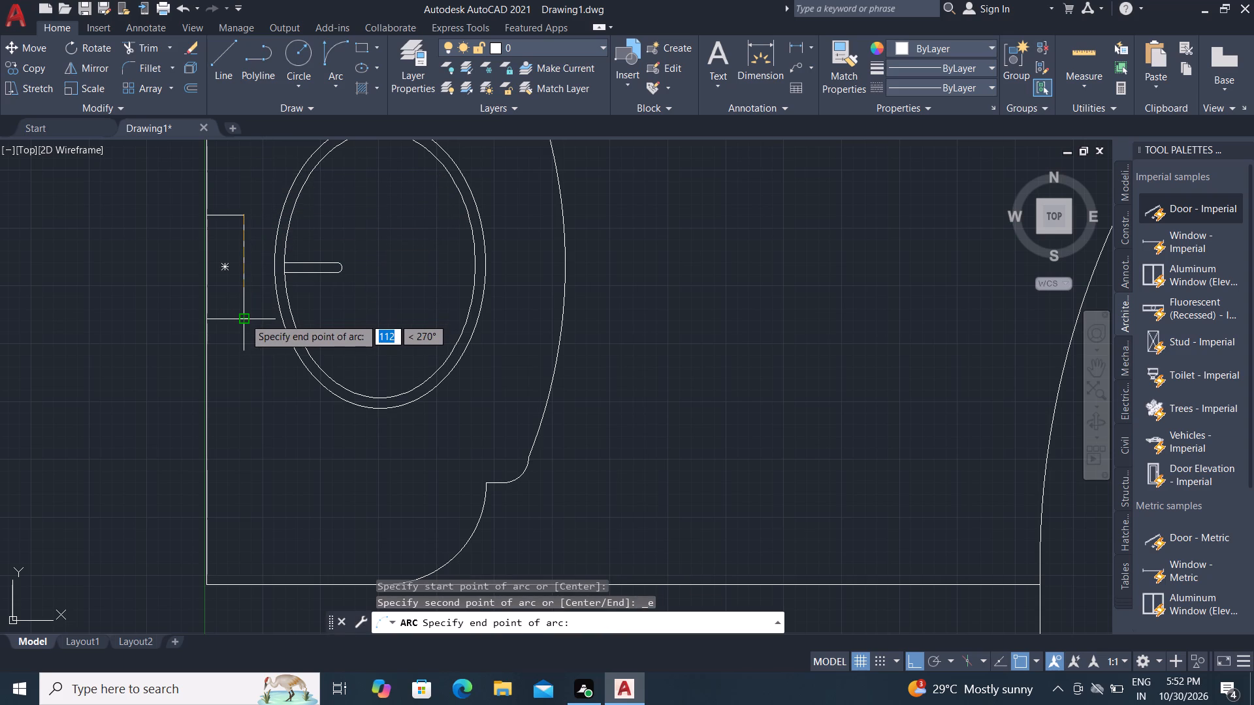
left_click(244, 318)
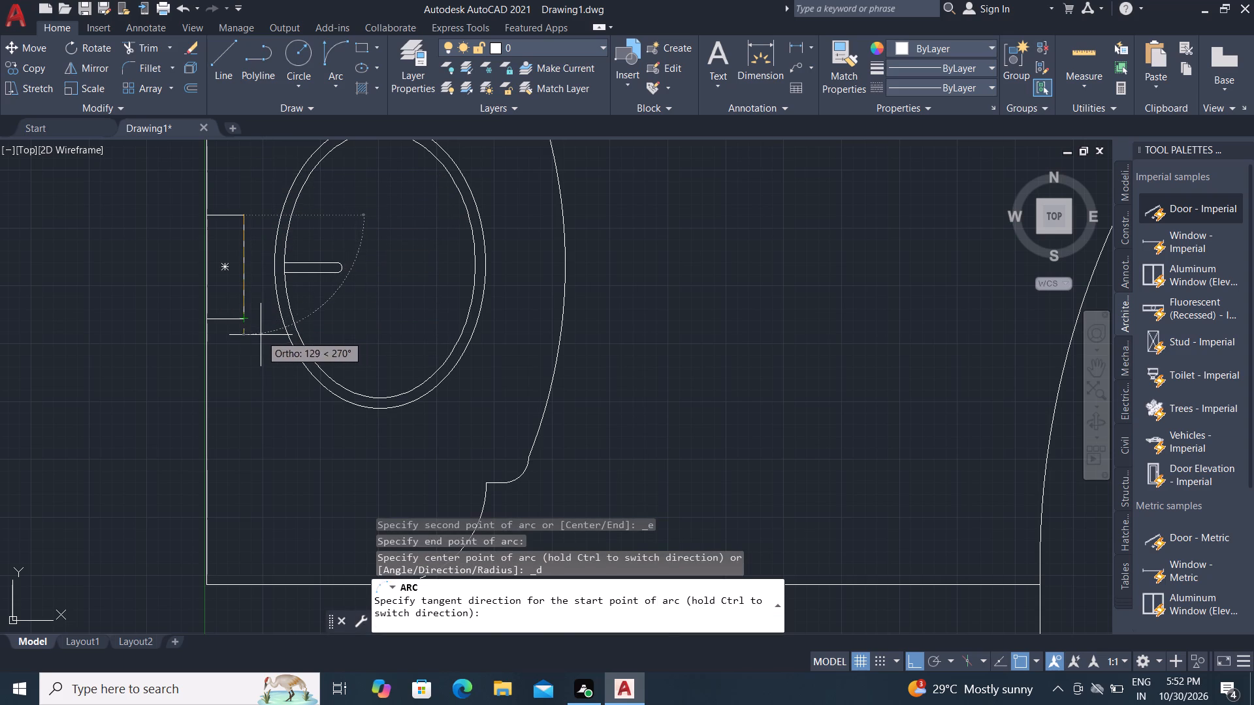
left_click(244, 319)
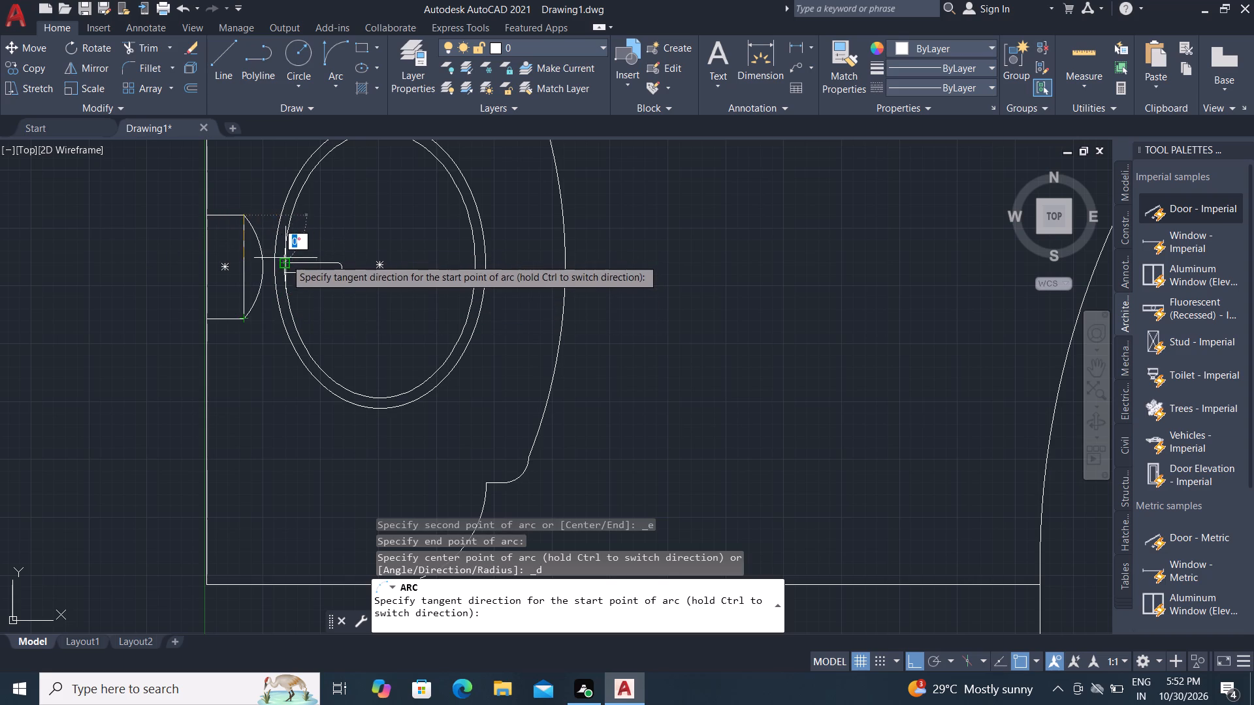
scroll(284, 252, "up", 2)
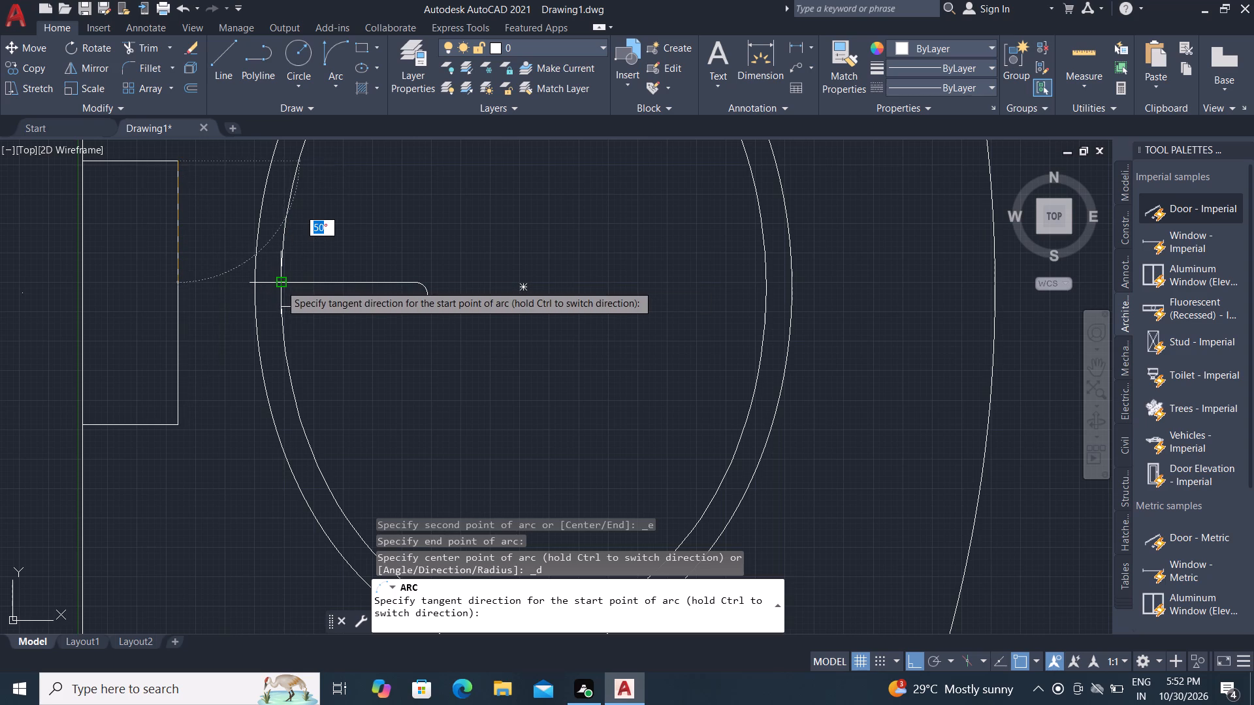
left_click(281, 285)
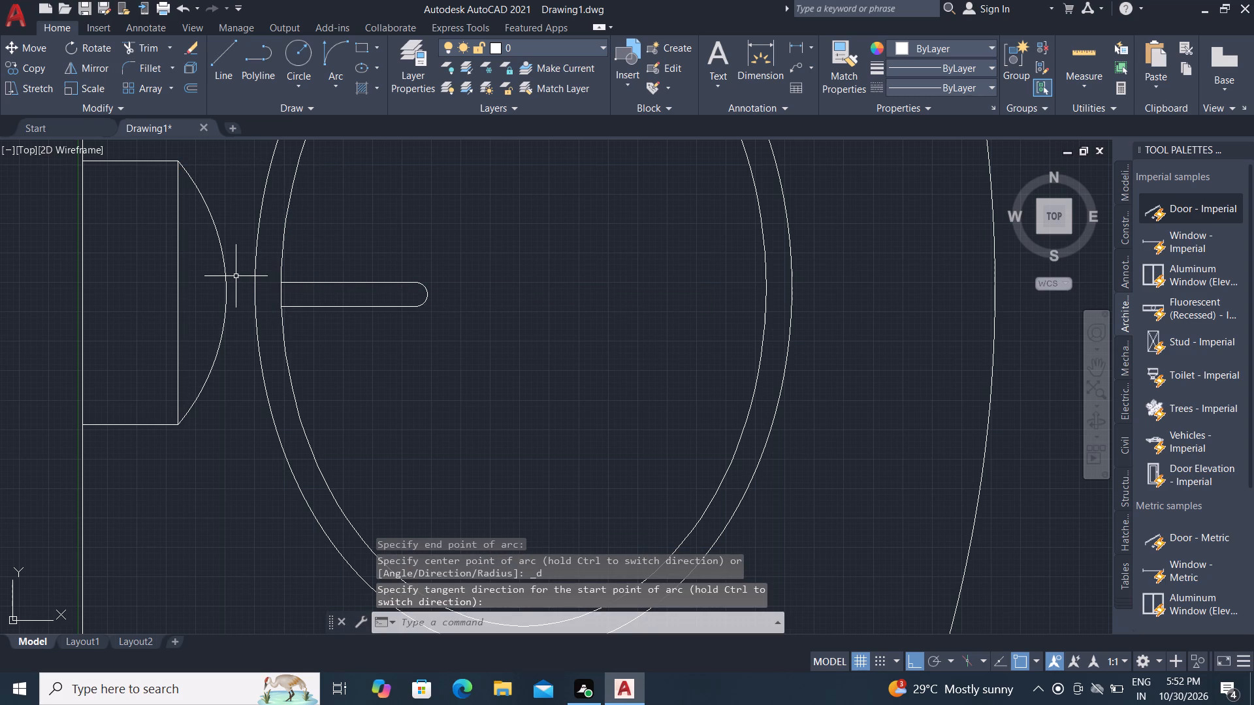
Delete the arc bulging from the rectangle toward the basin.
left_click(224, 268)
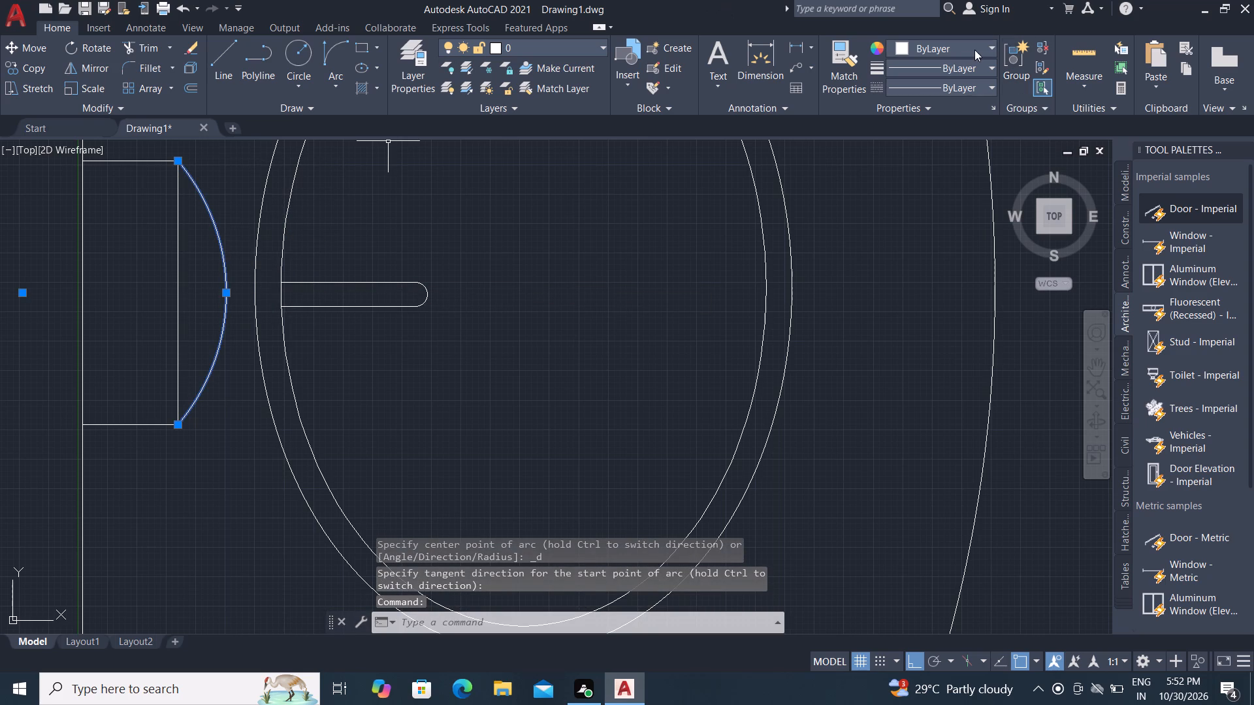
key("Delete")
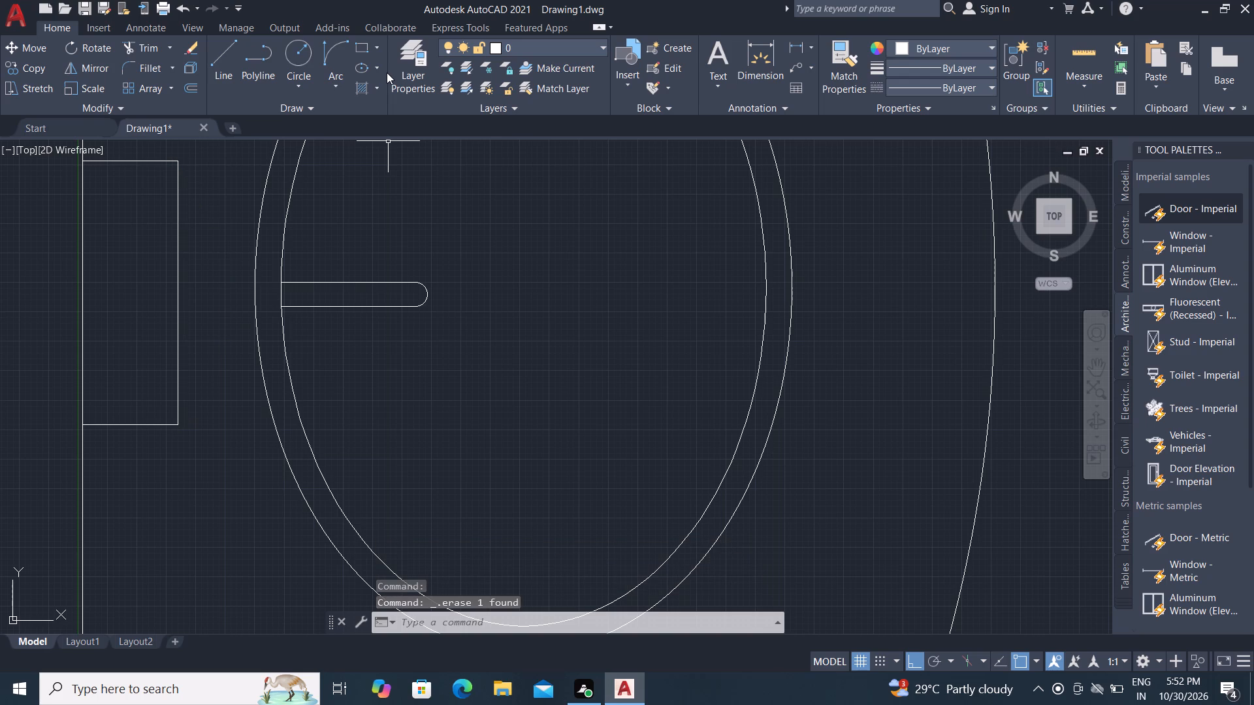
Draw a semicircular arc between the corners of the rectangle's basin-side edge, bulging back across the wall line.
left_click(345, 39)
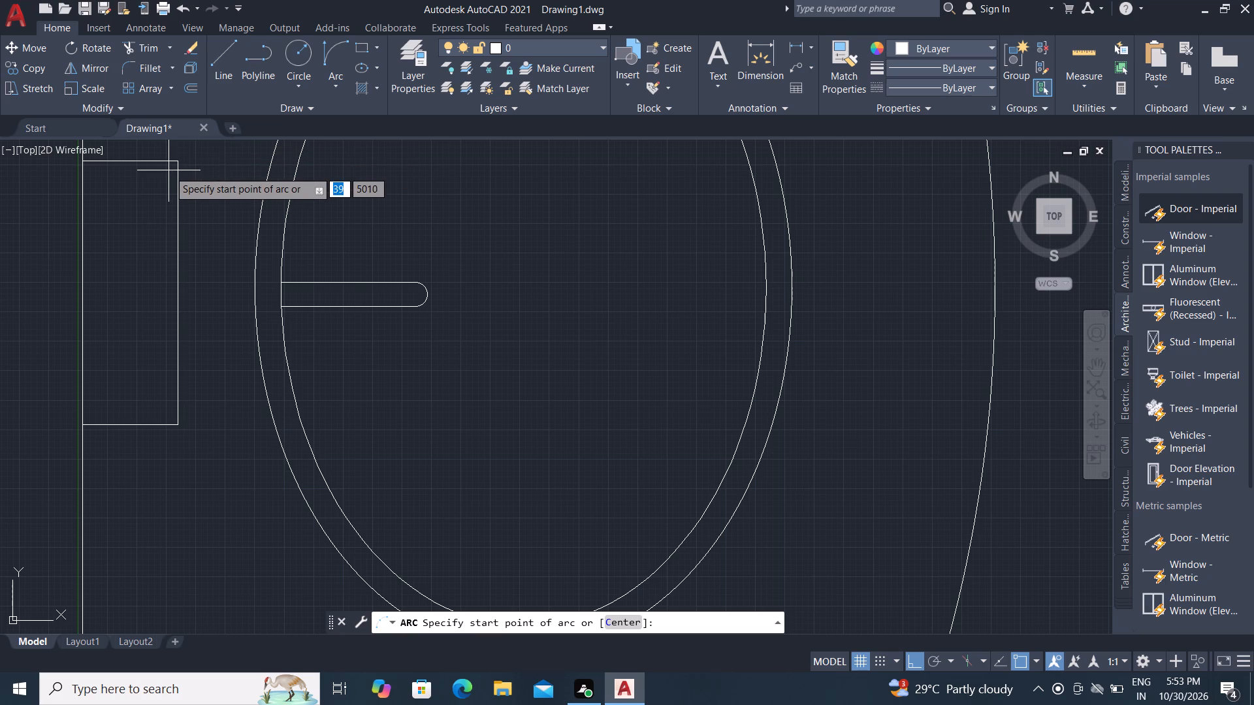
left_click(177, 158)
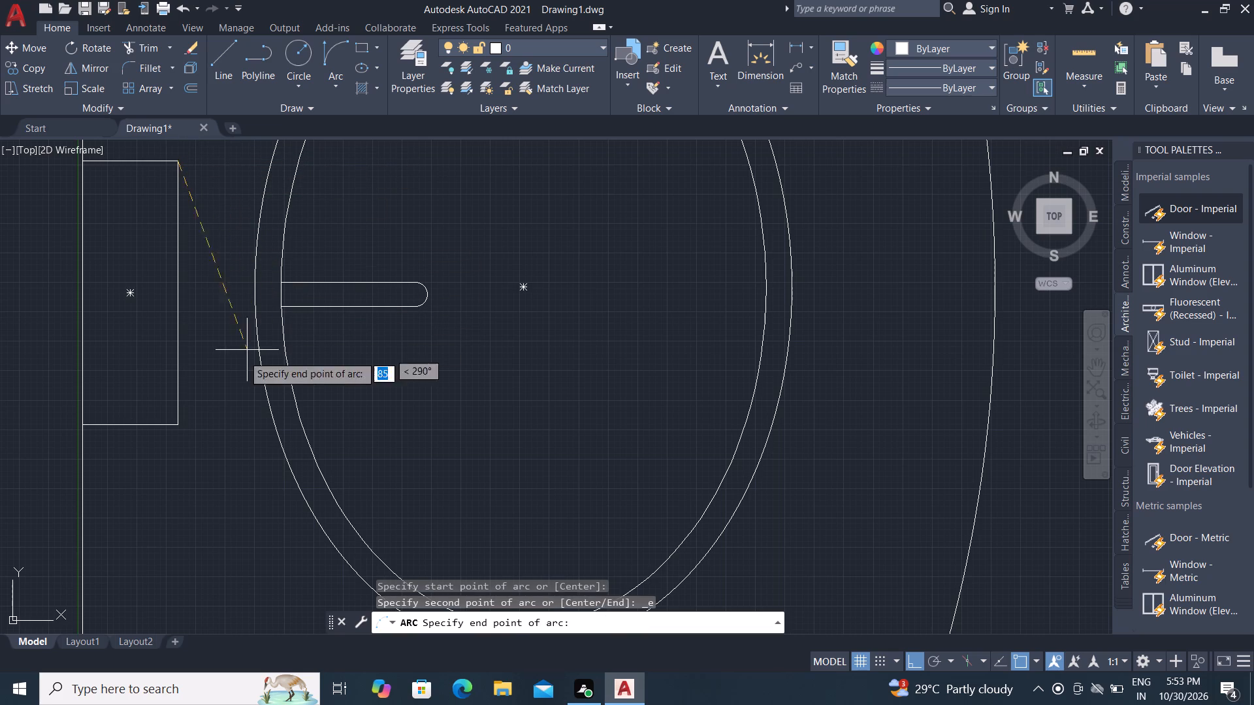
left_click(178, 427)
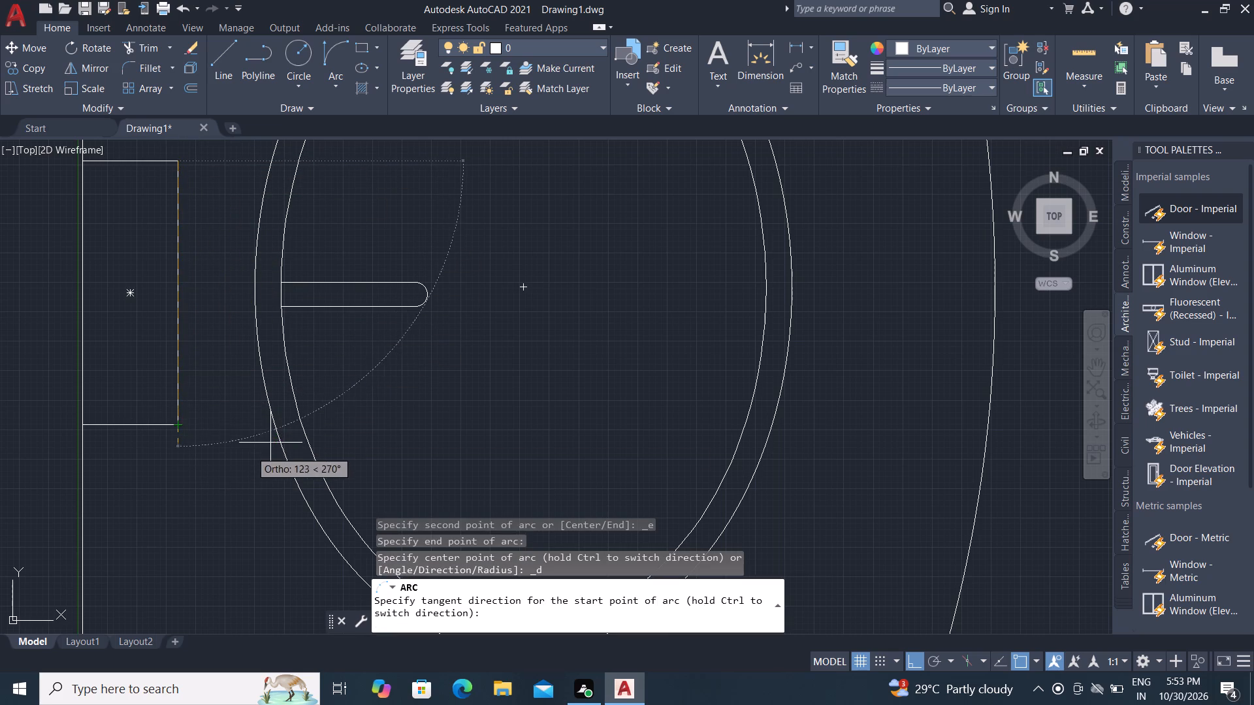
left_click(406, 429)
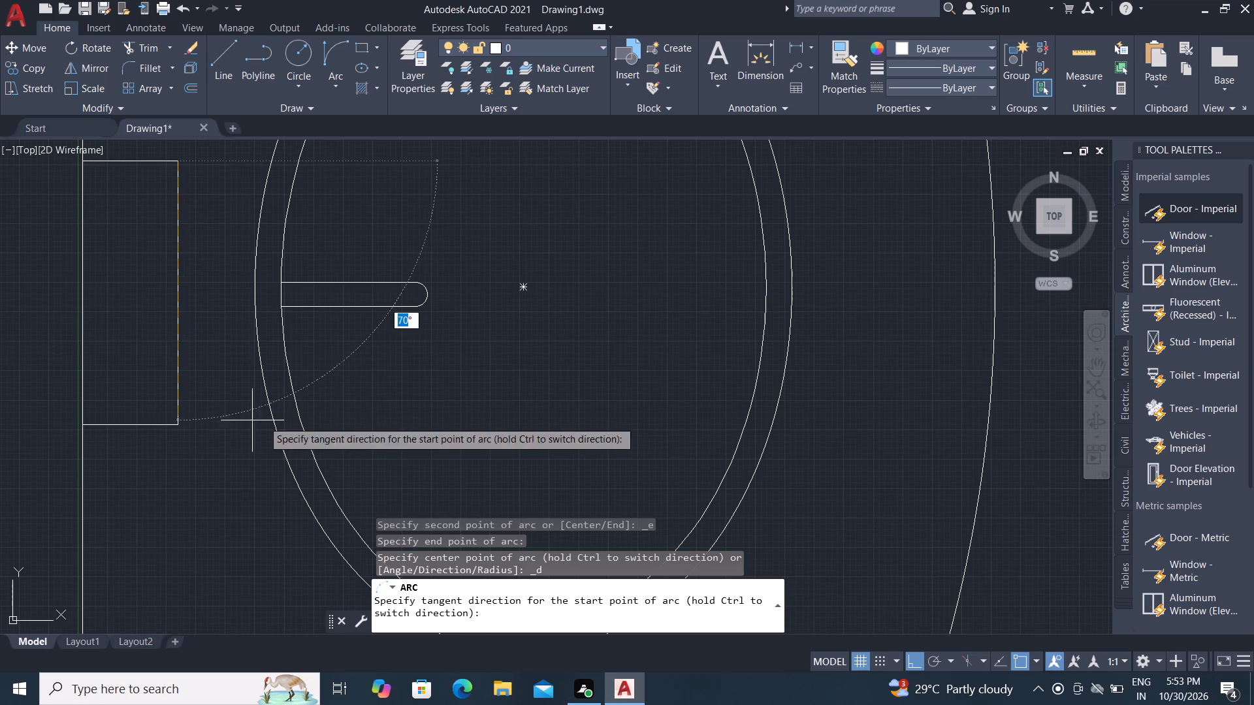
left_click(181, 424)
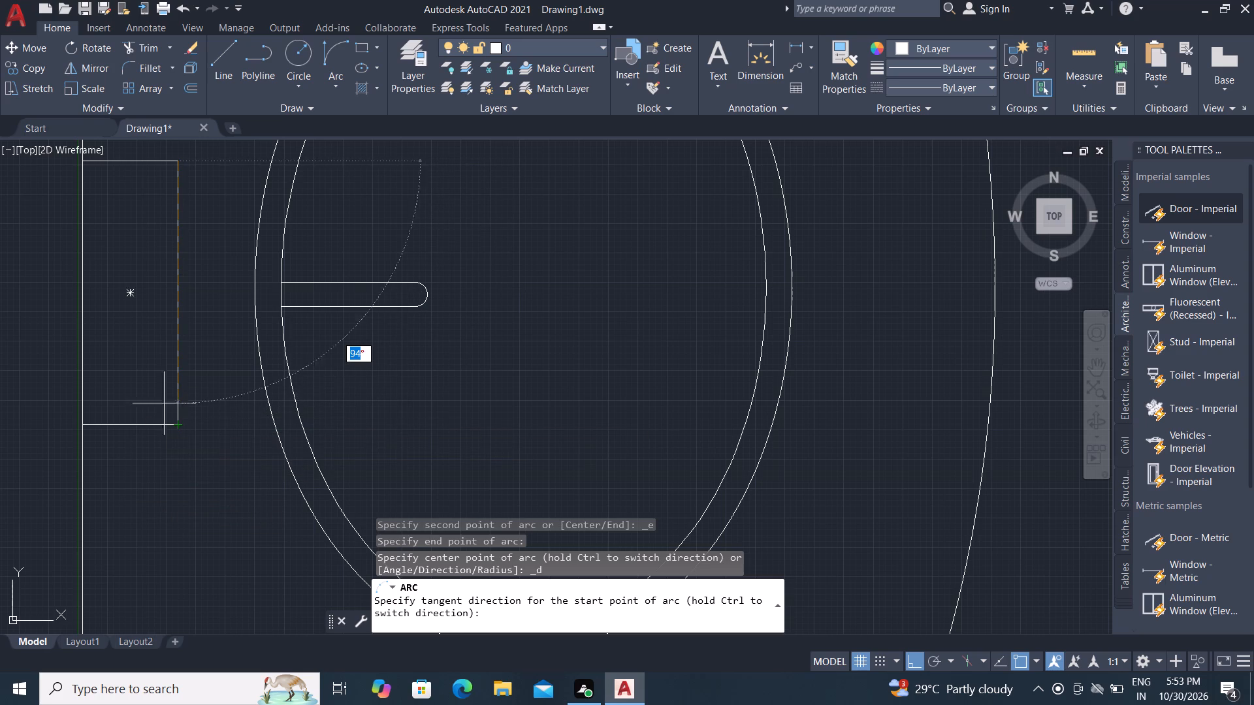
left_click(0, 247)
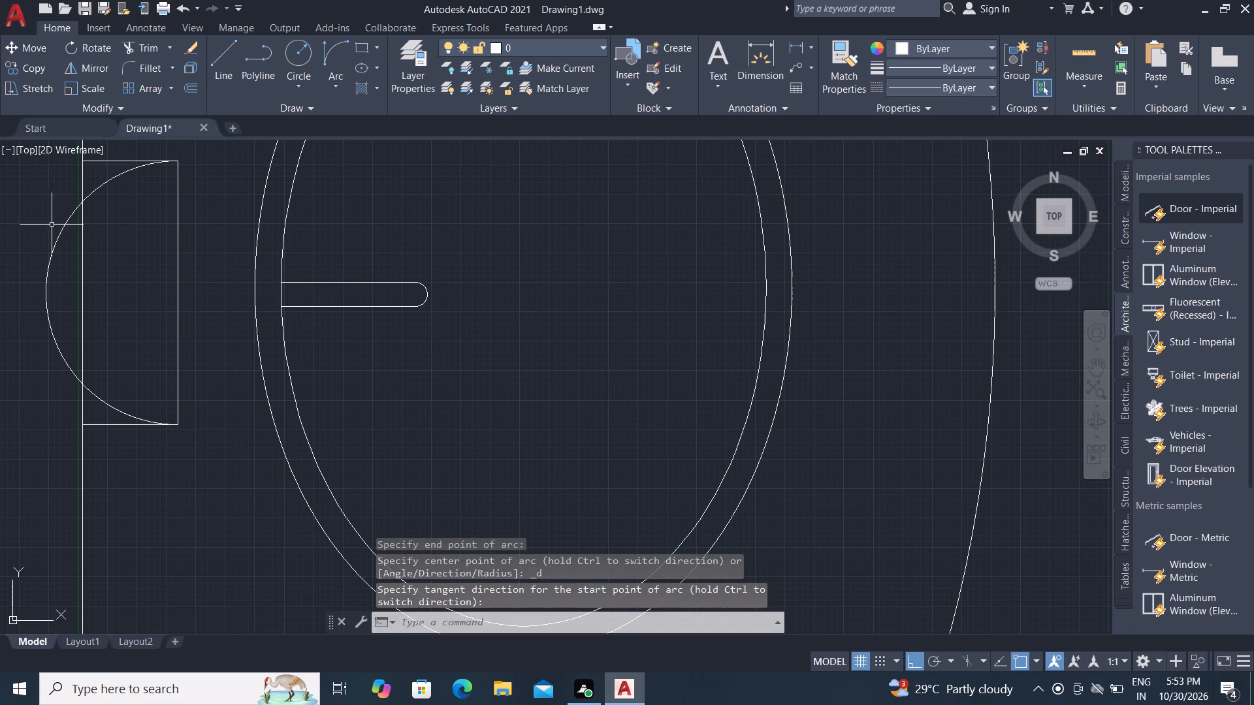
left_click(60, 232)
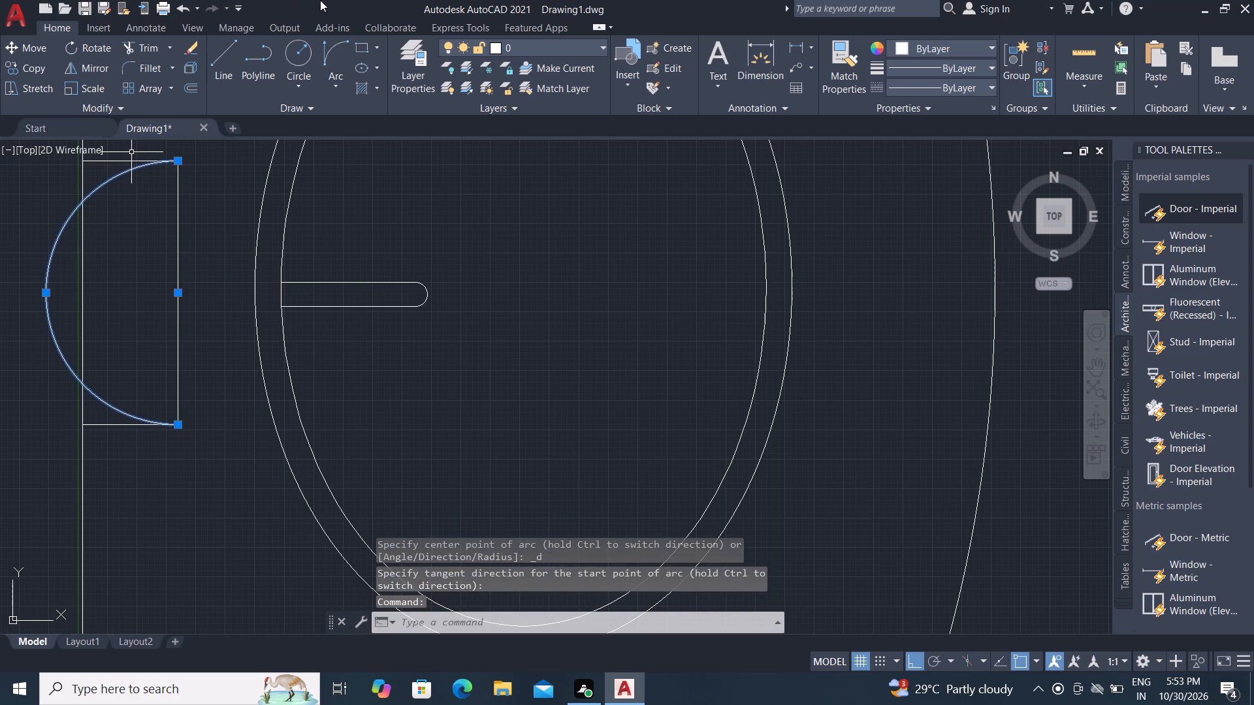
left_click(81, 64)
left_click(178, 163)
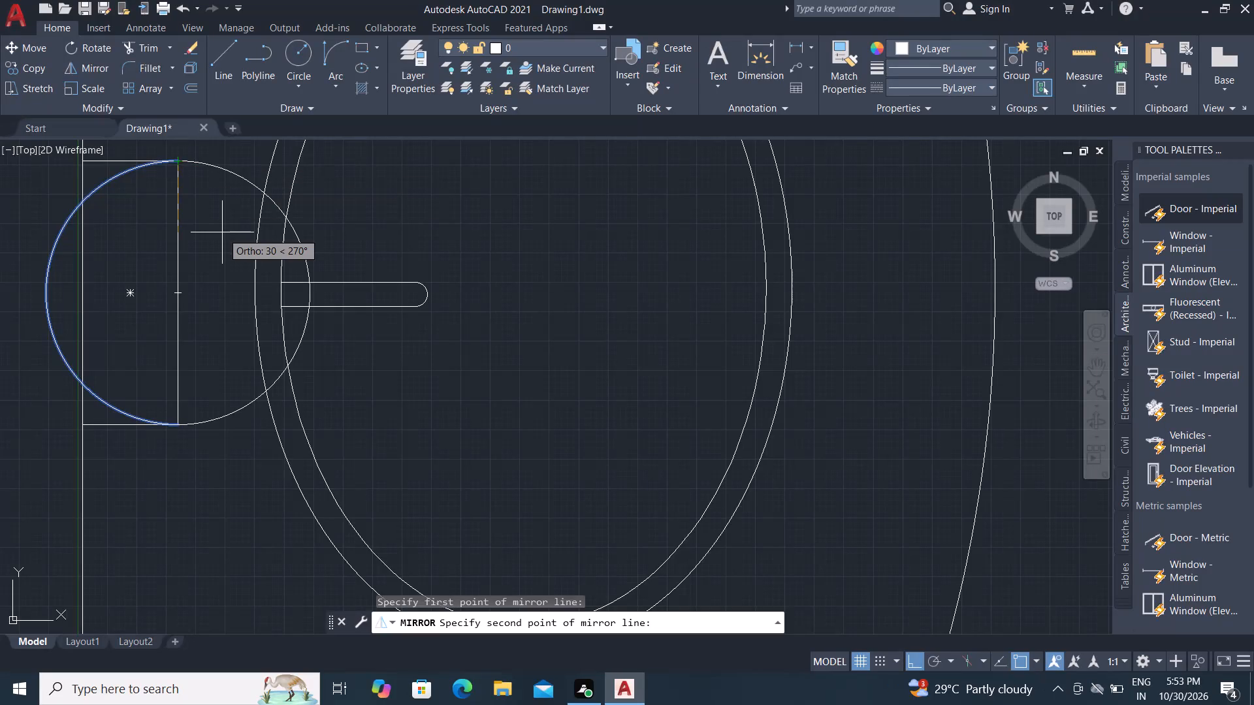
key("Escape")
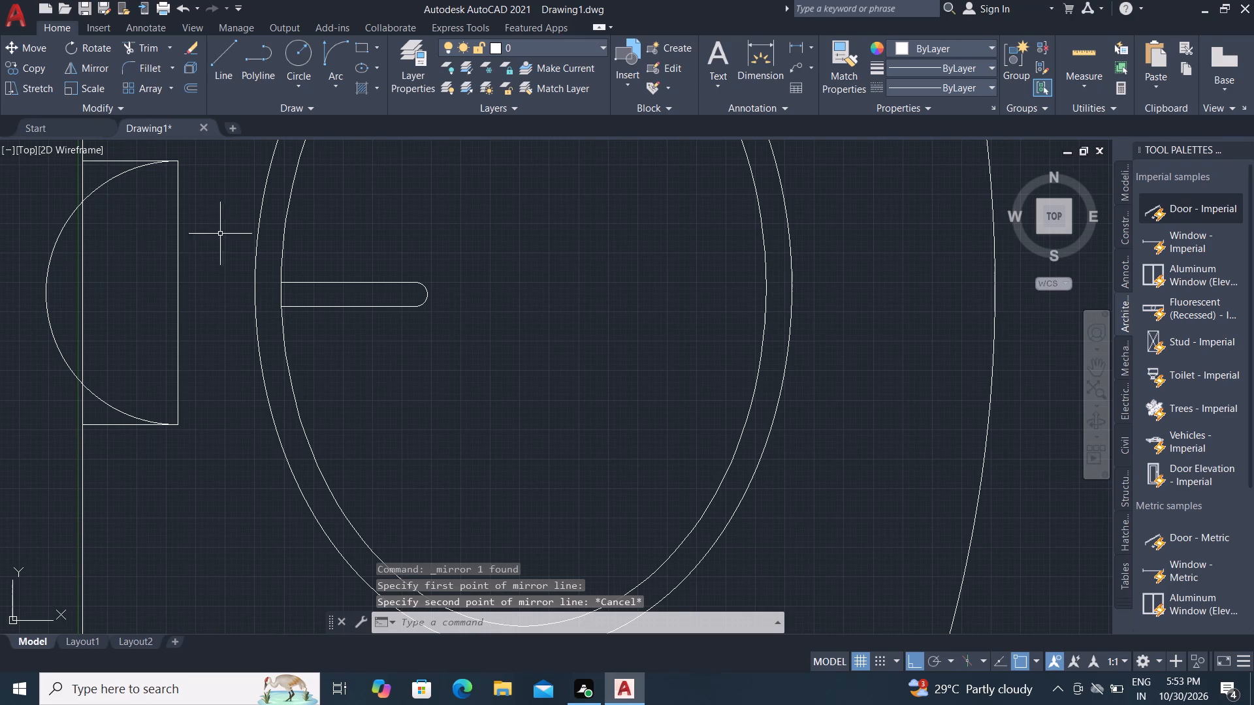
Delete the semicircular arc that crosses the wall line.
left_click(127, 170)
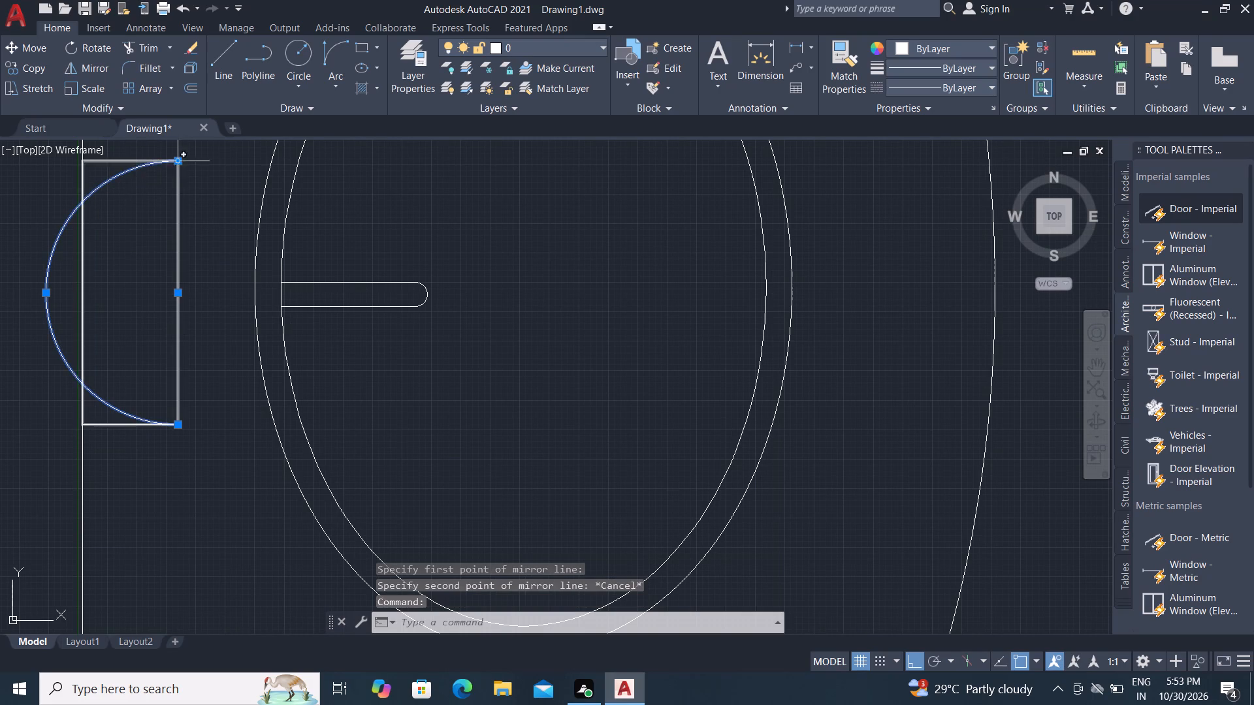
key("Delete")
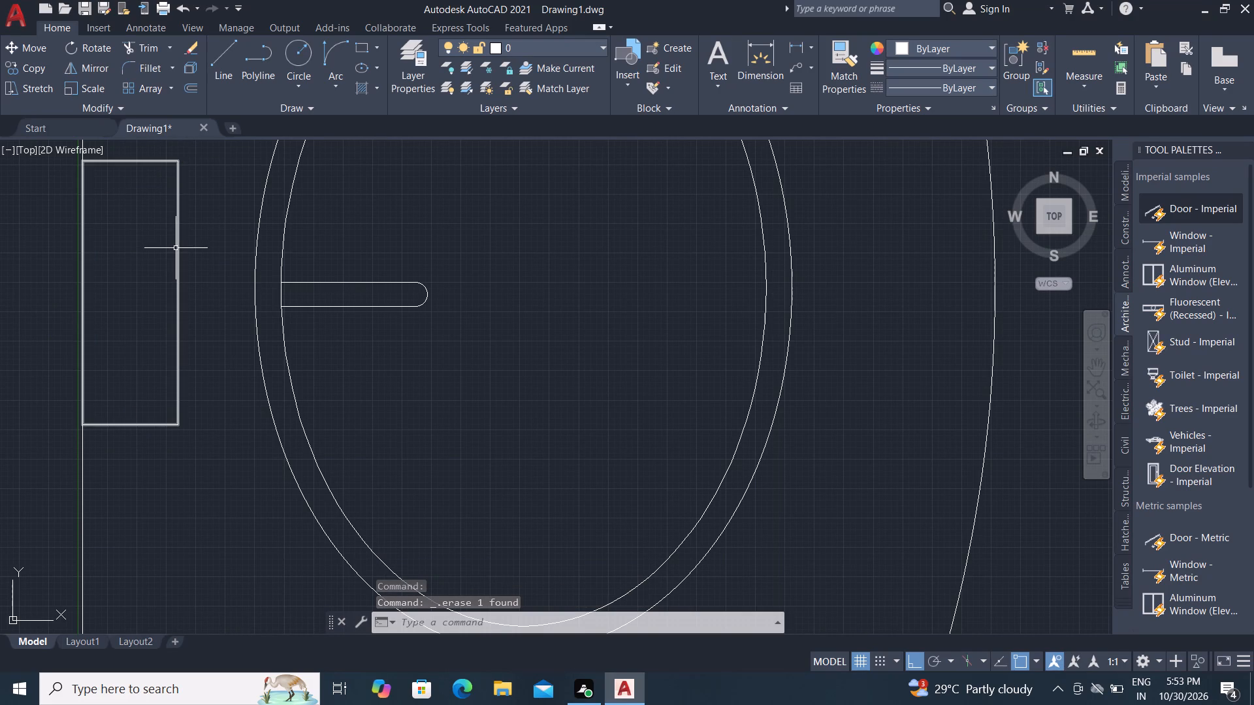
Draw a three-point arc through the rectangle's two basin-side corners, ending beyond the wall line about 65 units from the lower corner.
key("a")
key("r")
key("c")
key("space")
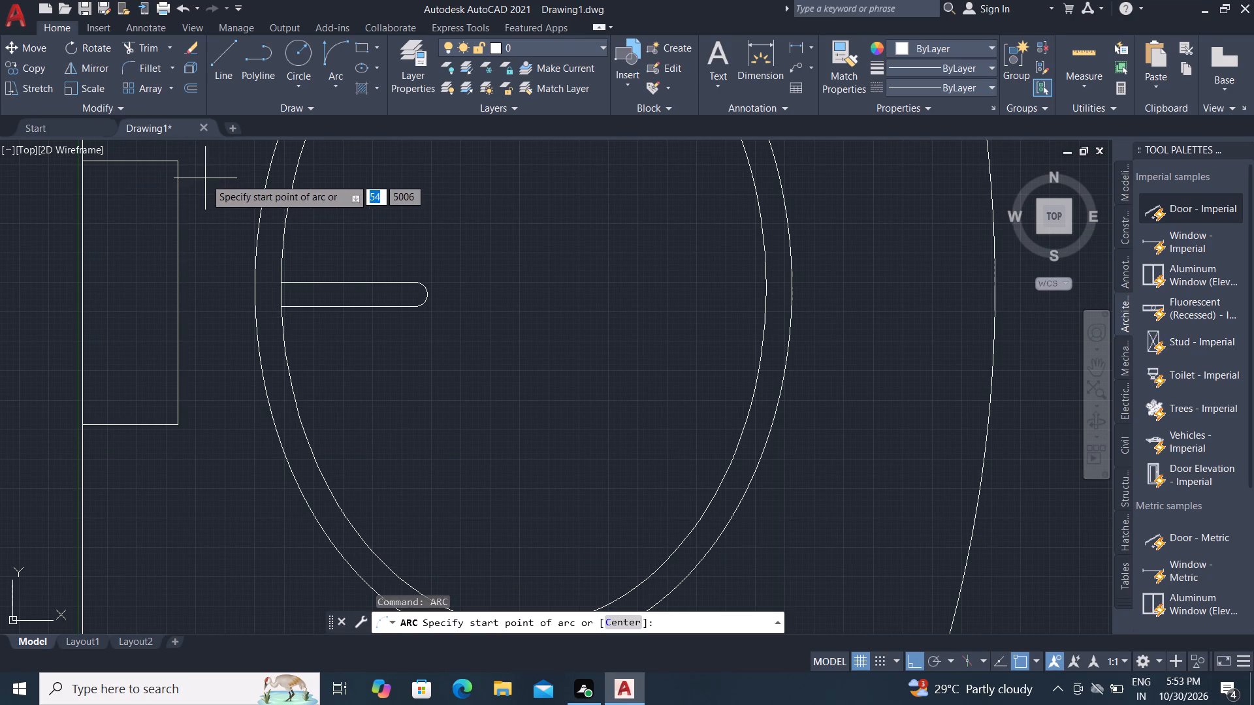
left_click(178, 159)
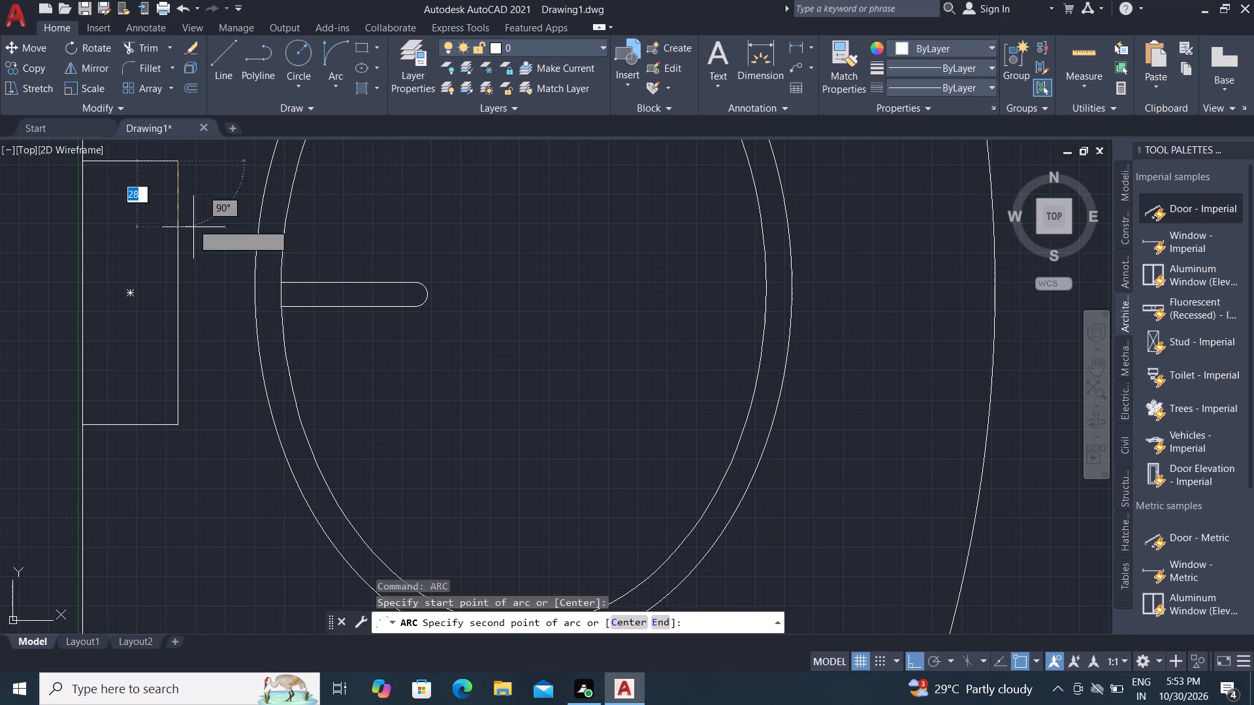
left_click(176, 421)
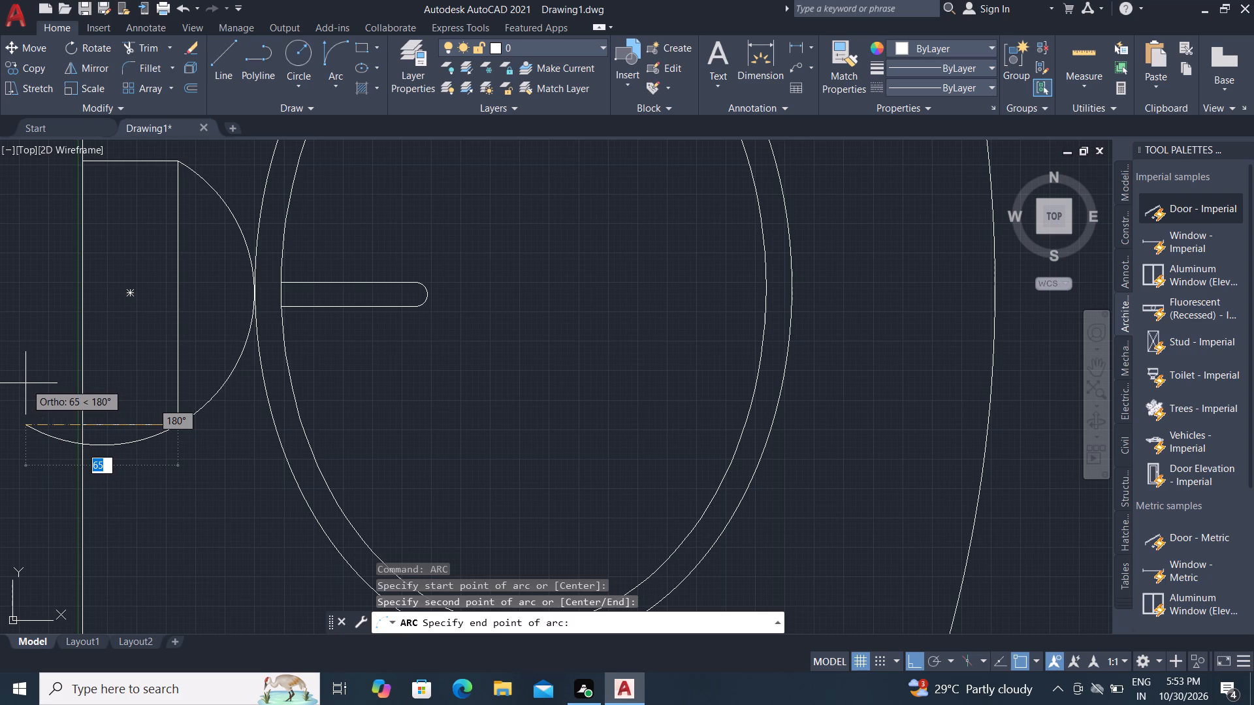
scroll(24, 384, "up", 2)
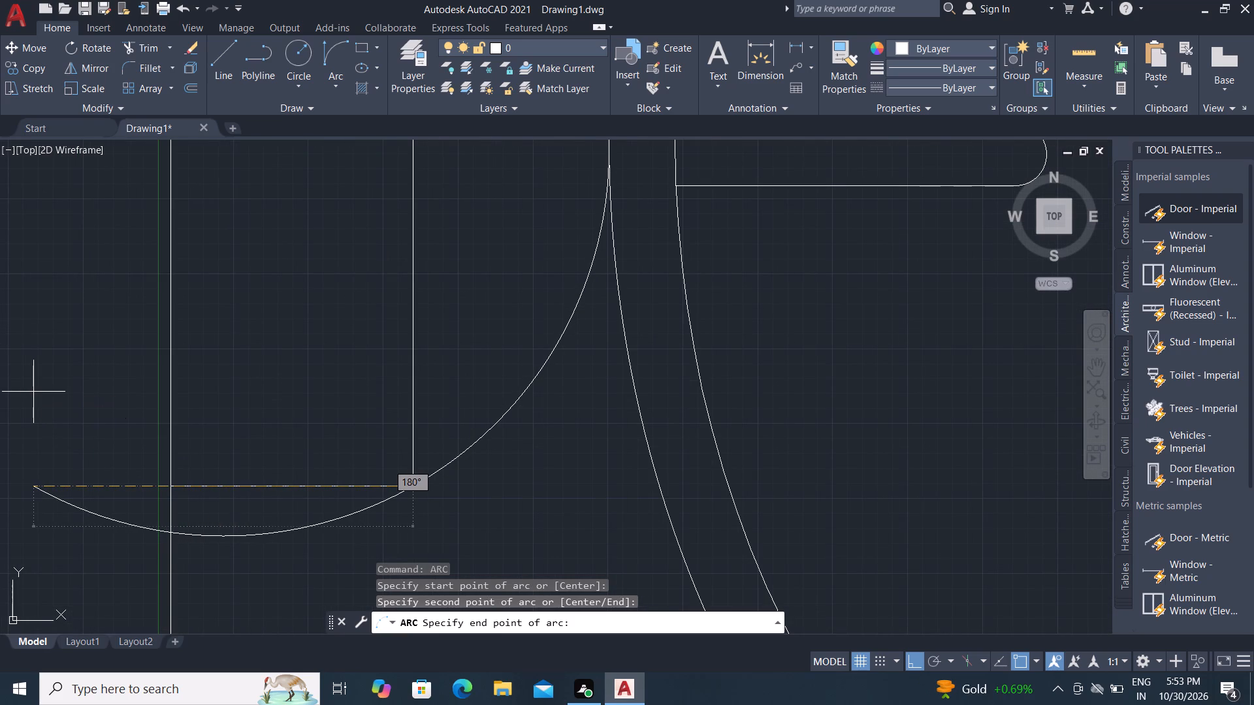
left_click(33, 392)
scroll(120, 388, "down", 1)
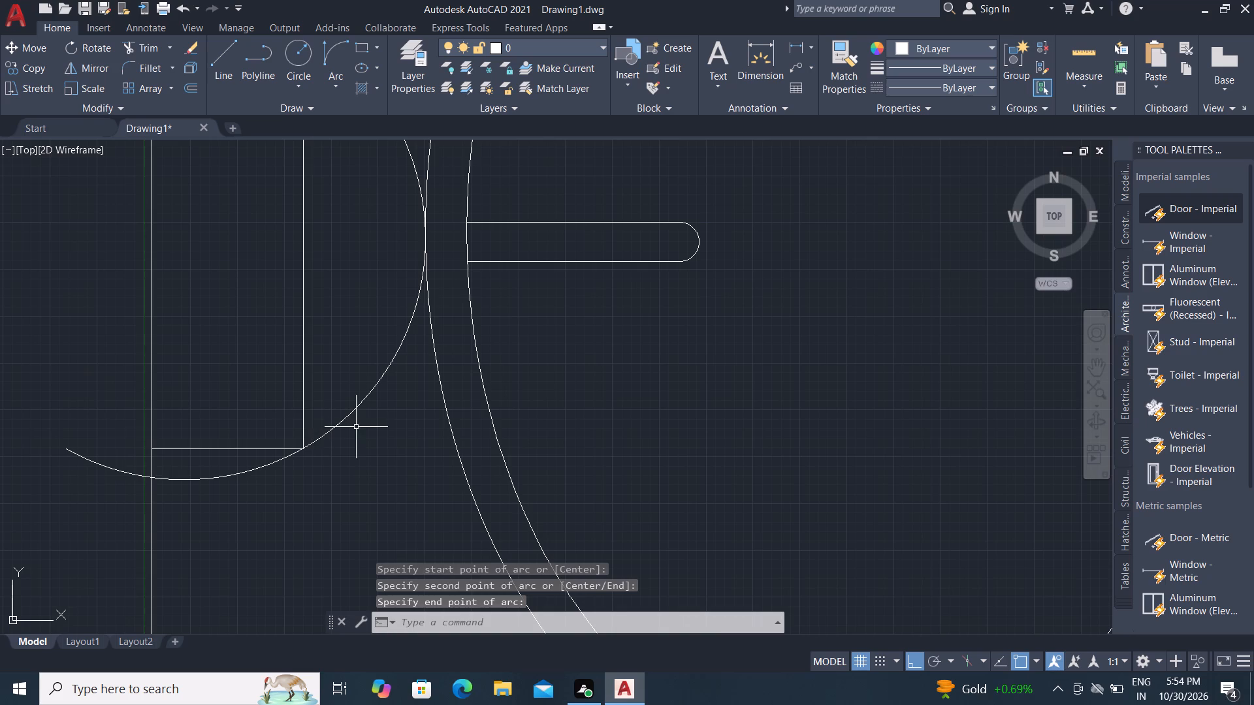
Trim away the arc's tail below the rectangle and across the wall line, leaving only the basin-side bulge.
key("Escape")
type("TR")
key("space")
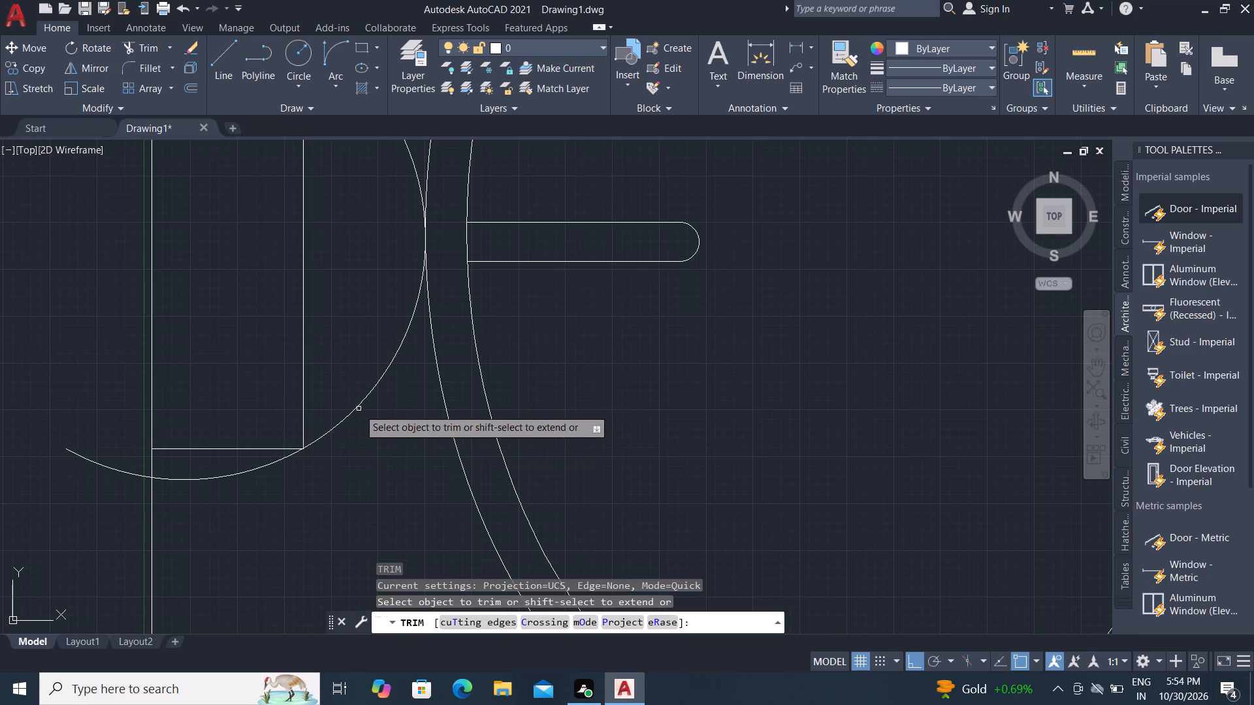
left_click(274, 465)
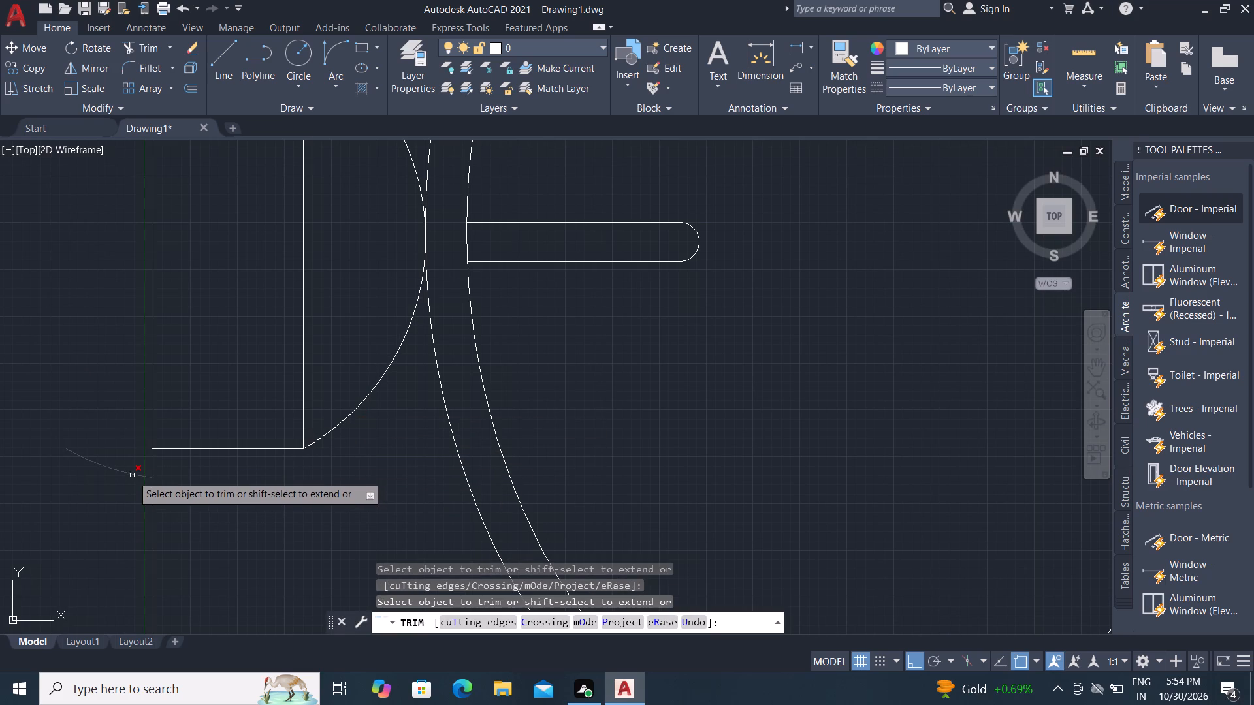
left_click(132, 475)
scroll(172, 511, "down", 2)
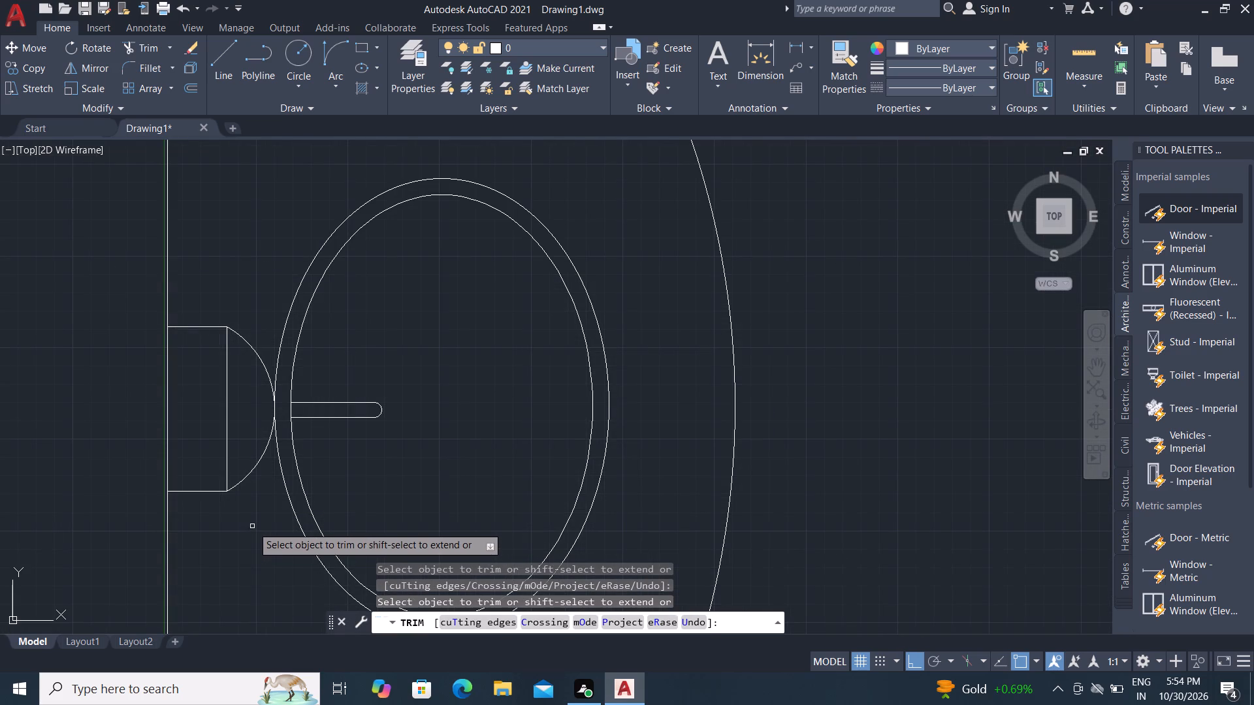
key("Escape")
key("Escape")
scroll(297, 394, "up", 3)
scroll(196, 432, "up", 3)
key("Escape")
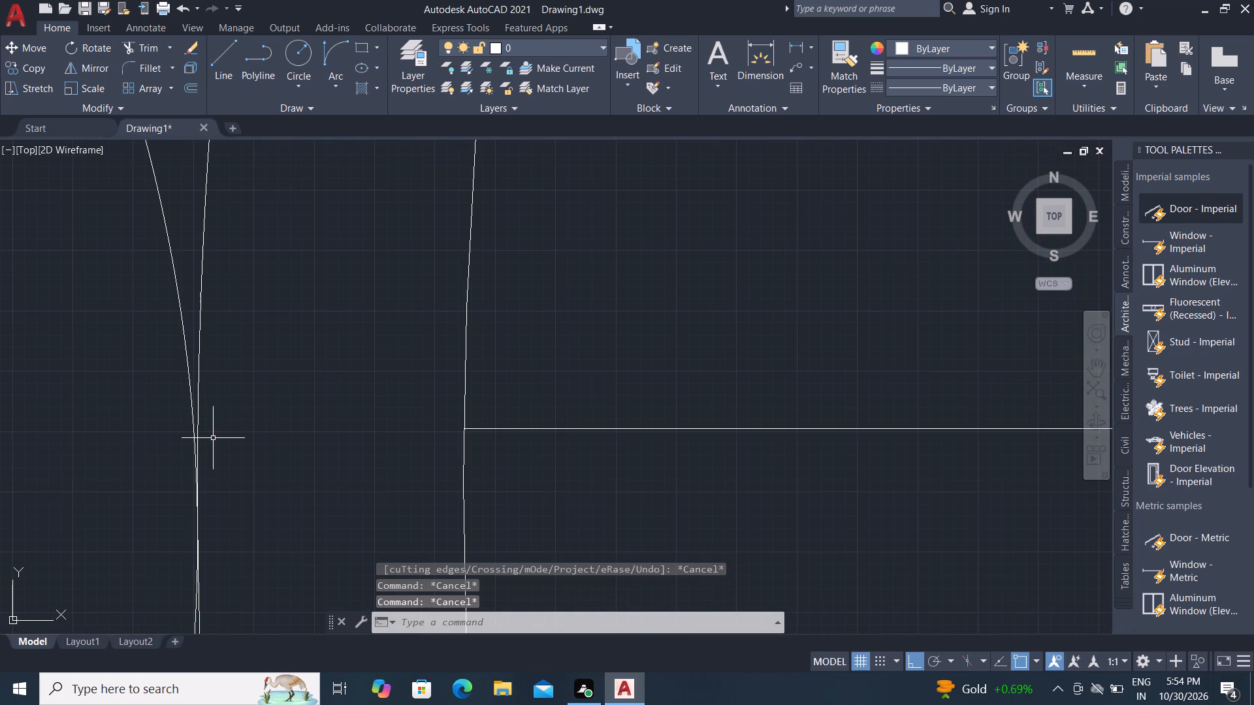
key("Escape")
scroll(217, 425, "down", 5)
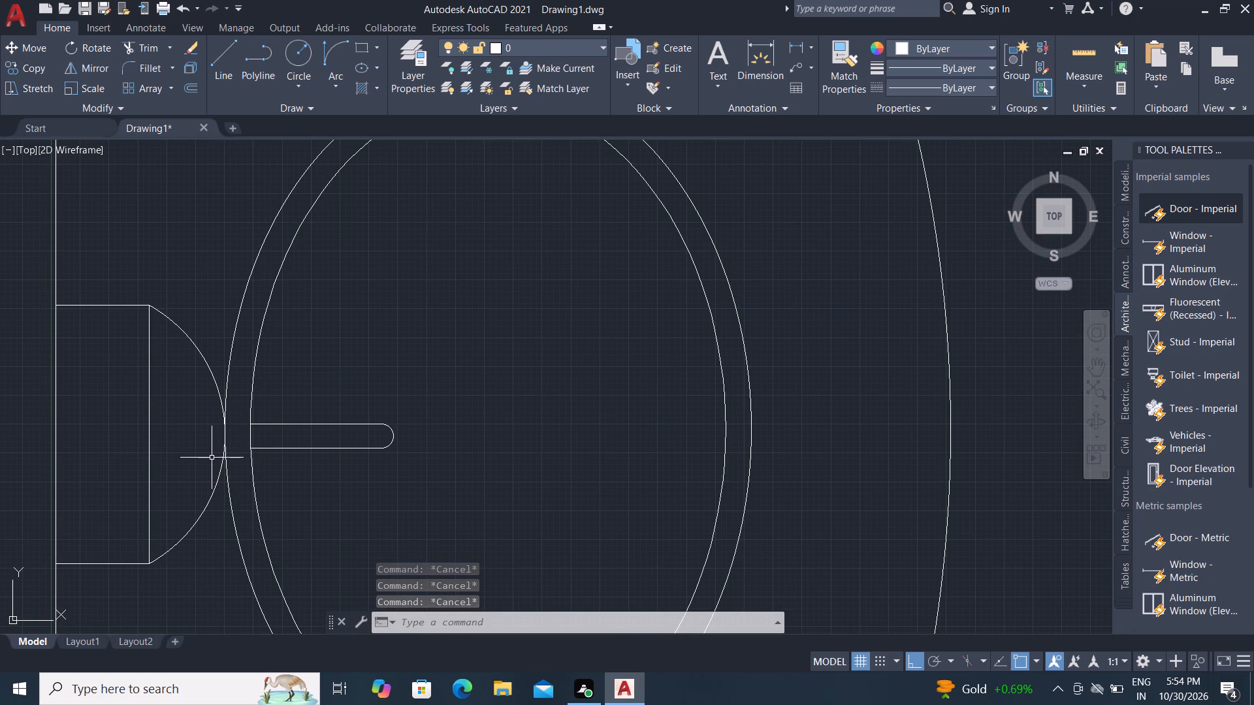
key("Escape")
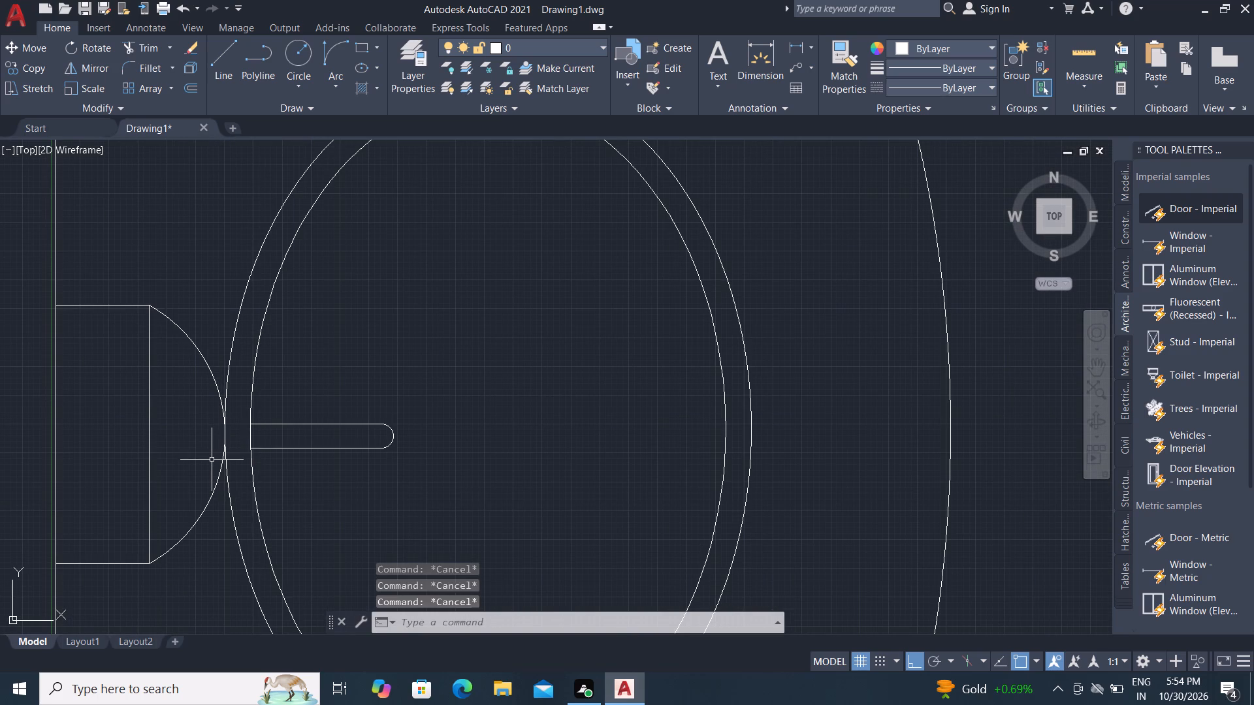
Extend the tap bar's lower edge toward the wall as far as the outer oval.
type("EX")
key("space")
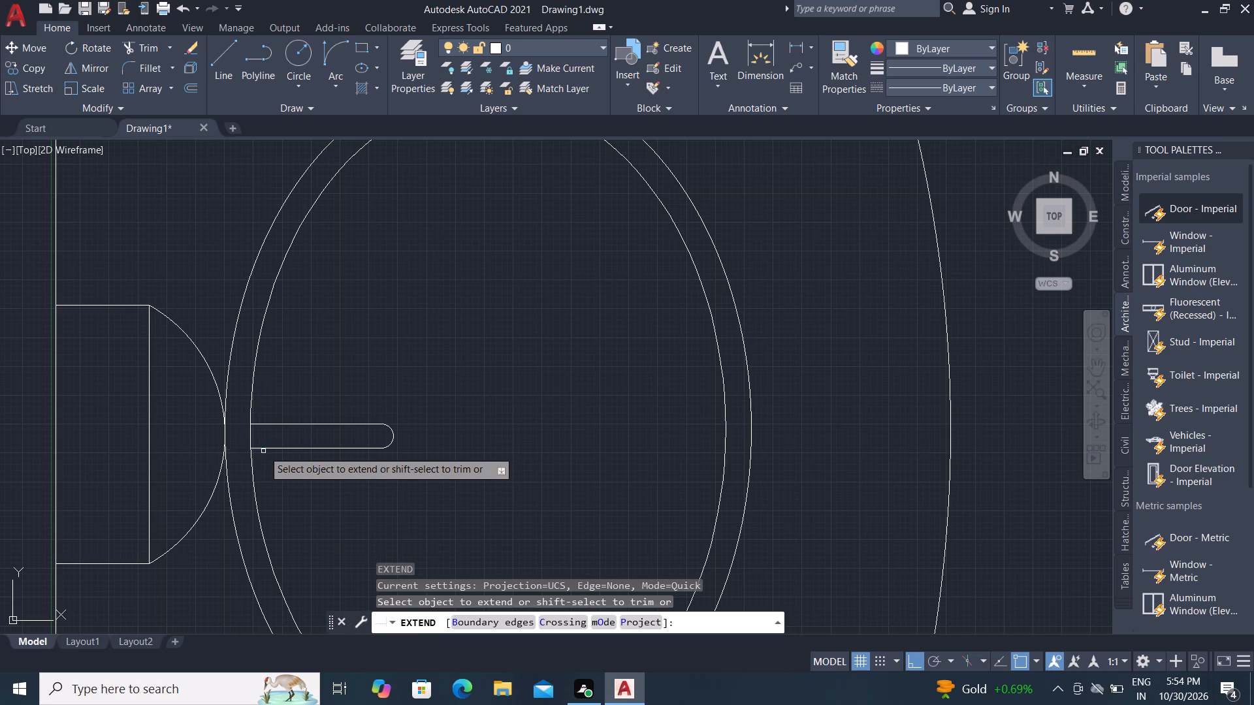
left_click(263, 448)
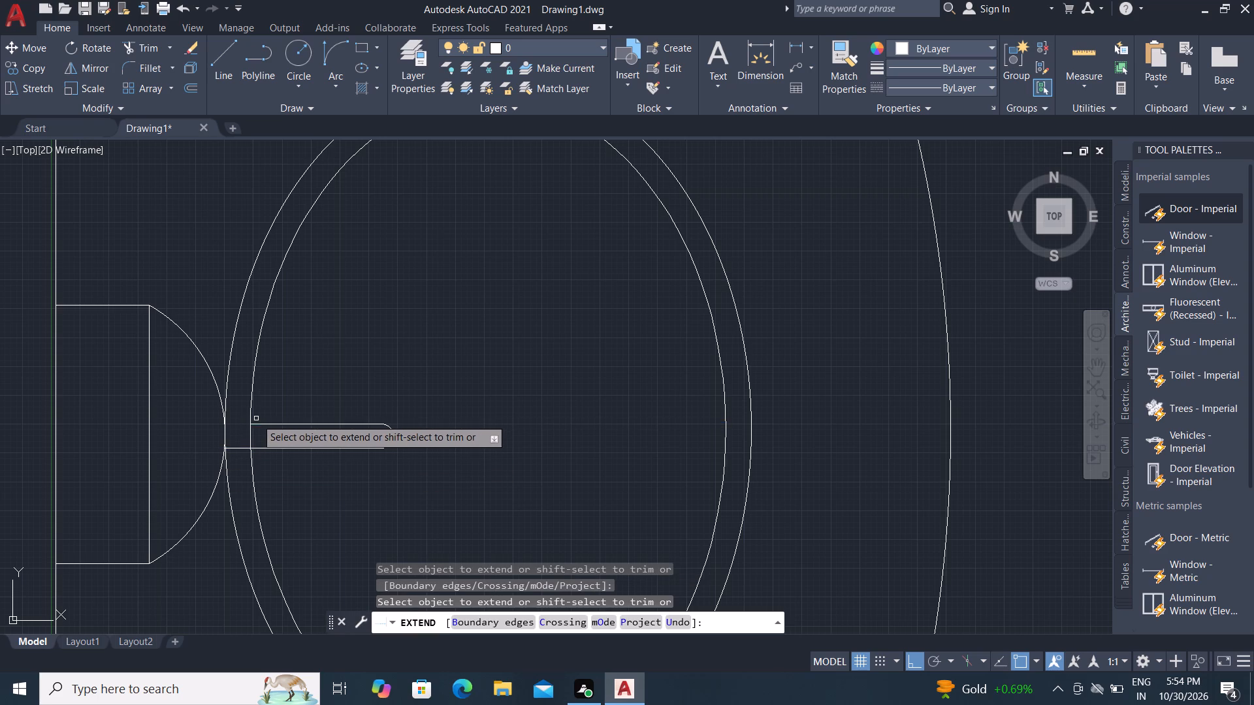
left_click(325, 325)
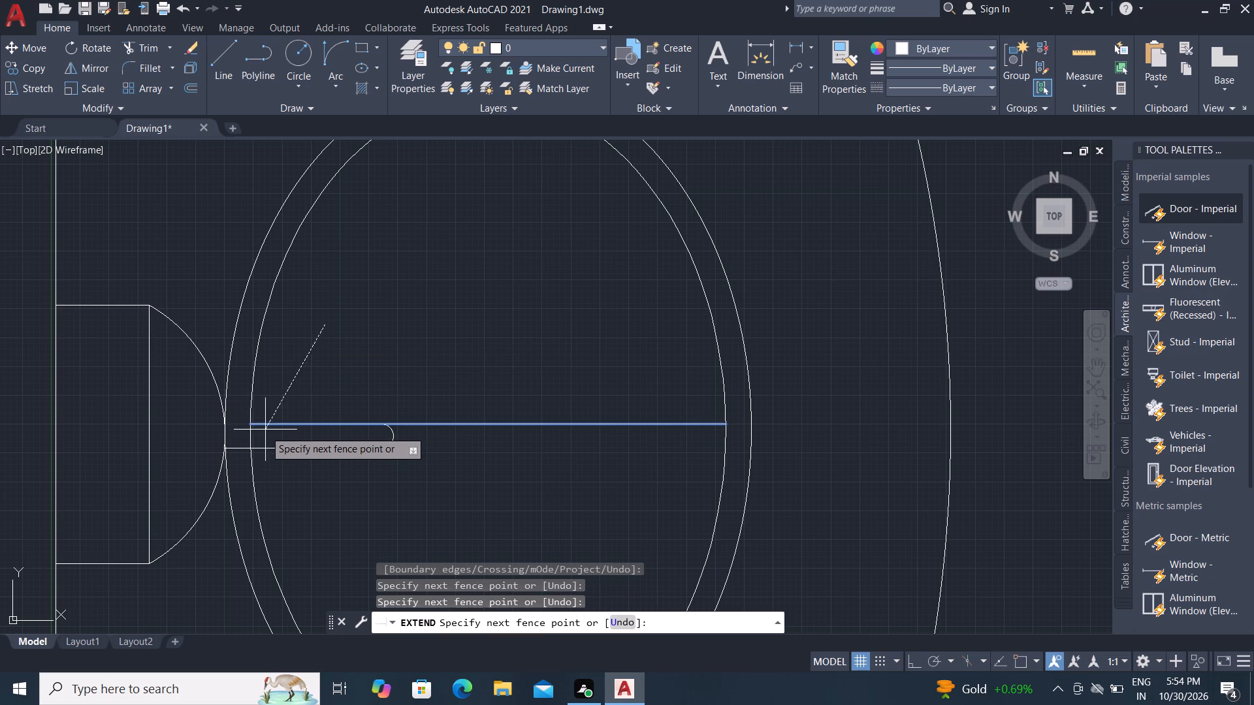
key("Escape")
key("Escape")
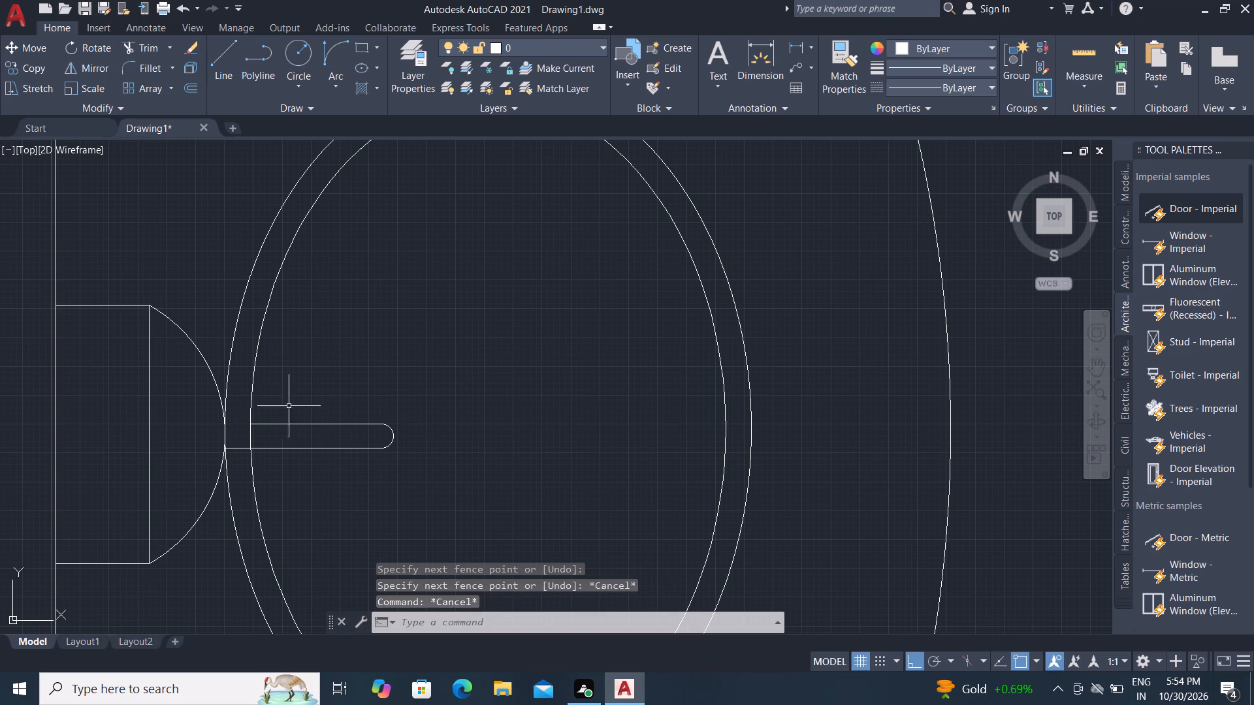
key("Escape")
key("Escape")
key("Escape")
key("Escape")
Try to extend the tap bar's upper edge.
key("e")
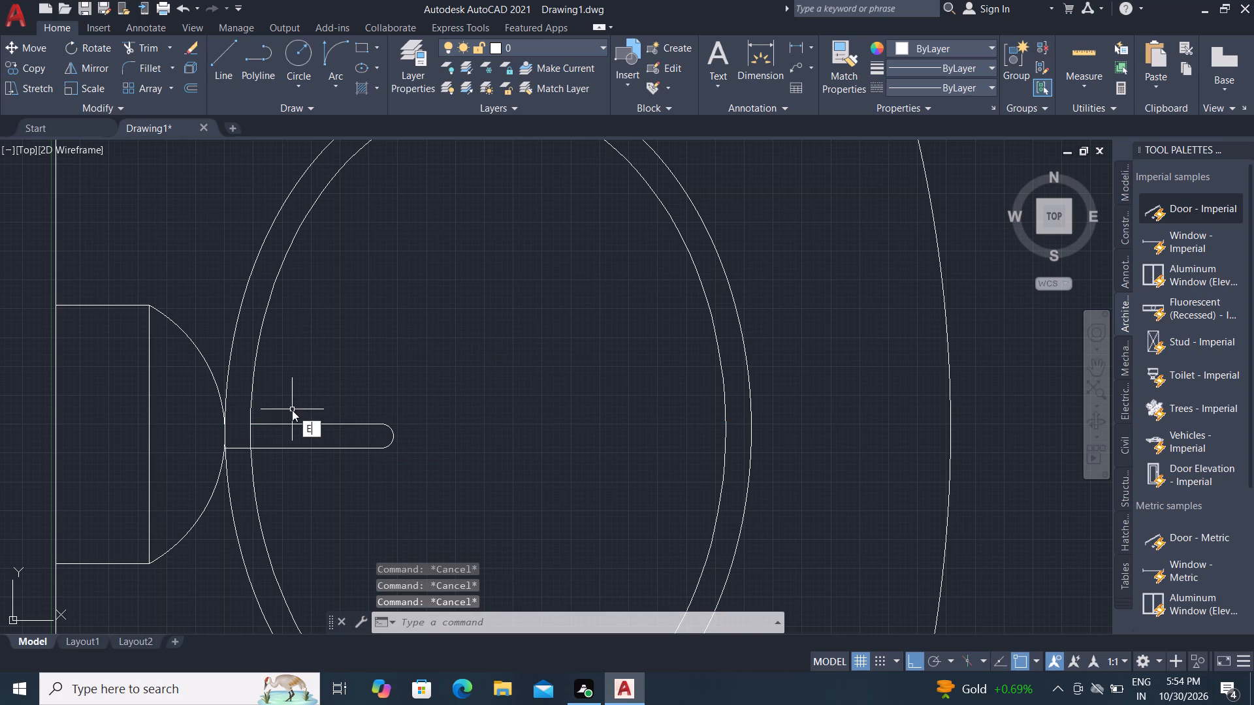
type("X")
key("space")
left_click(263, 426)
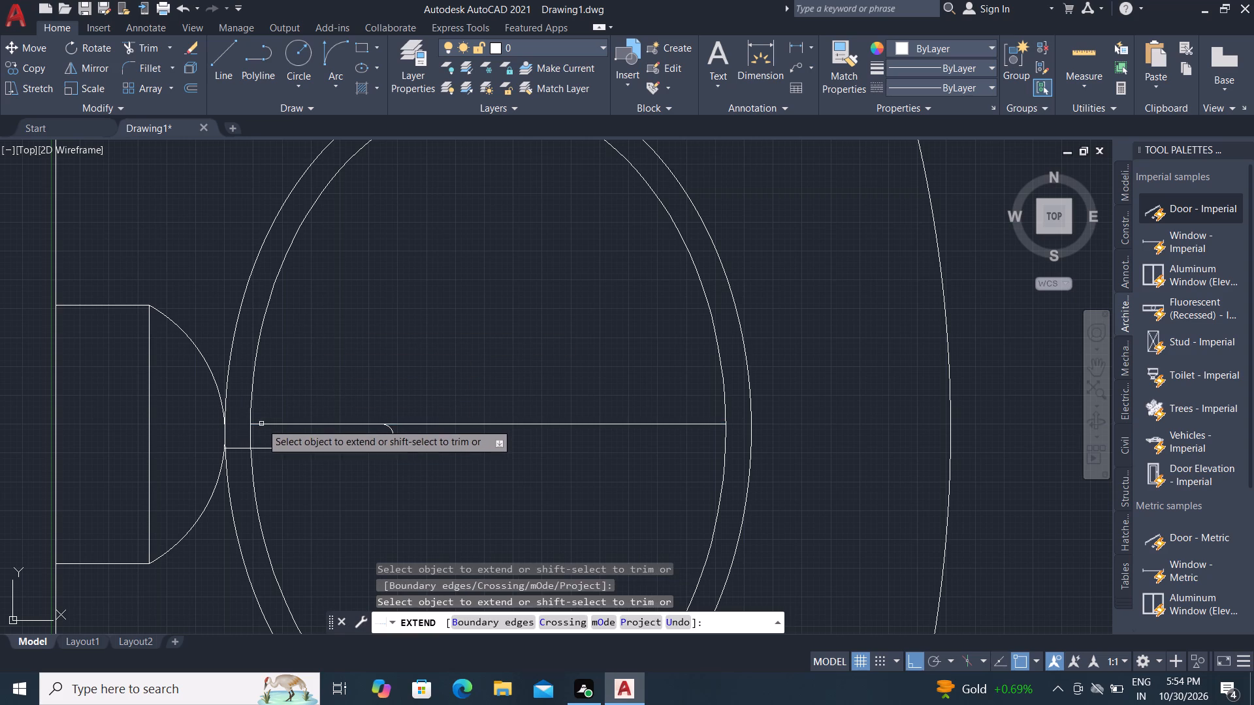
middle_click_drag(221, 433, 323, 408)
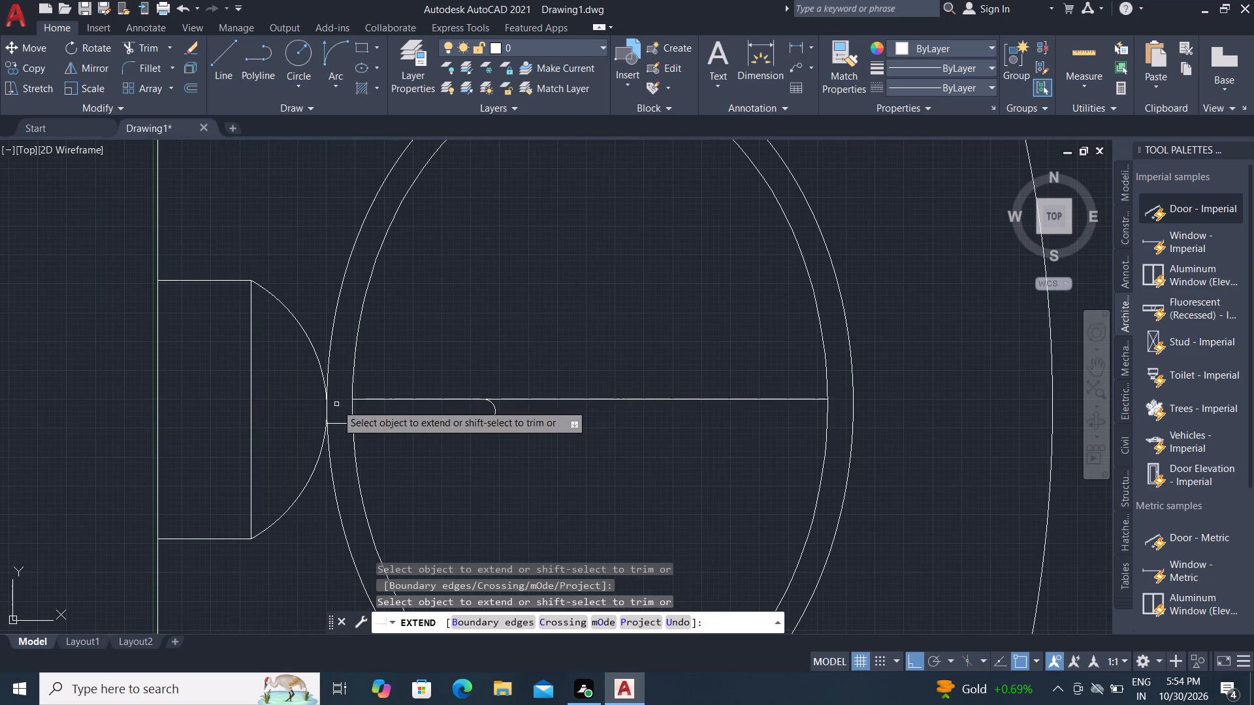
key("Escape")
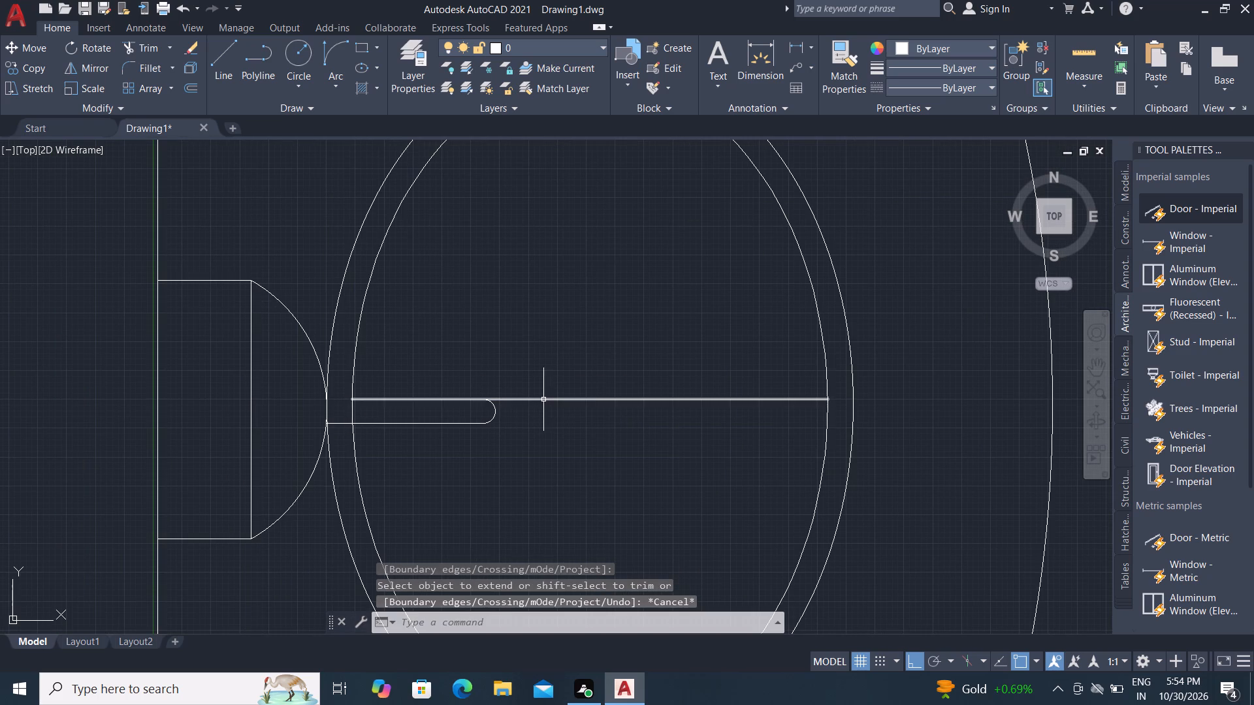
Delete the tap bar's upper edge line.
left_click(543, 399)
key("Delete")
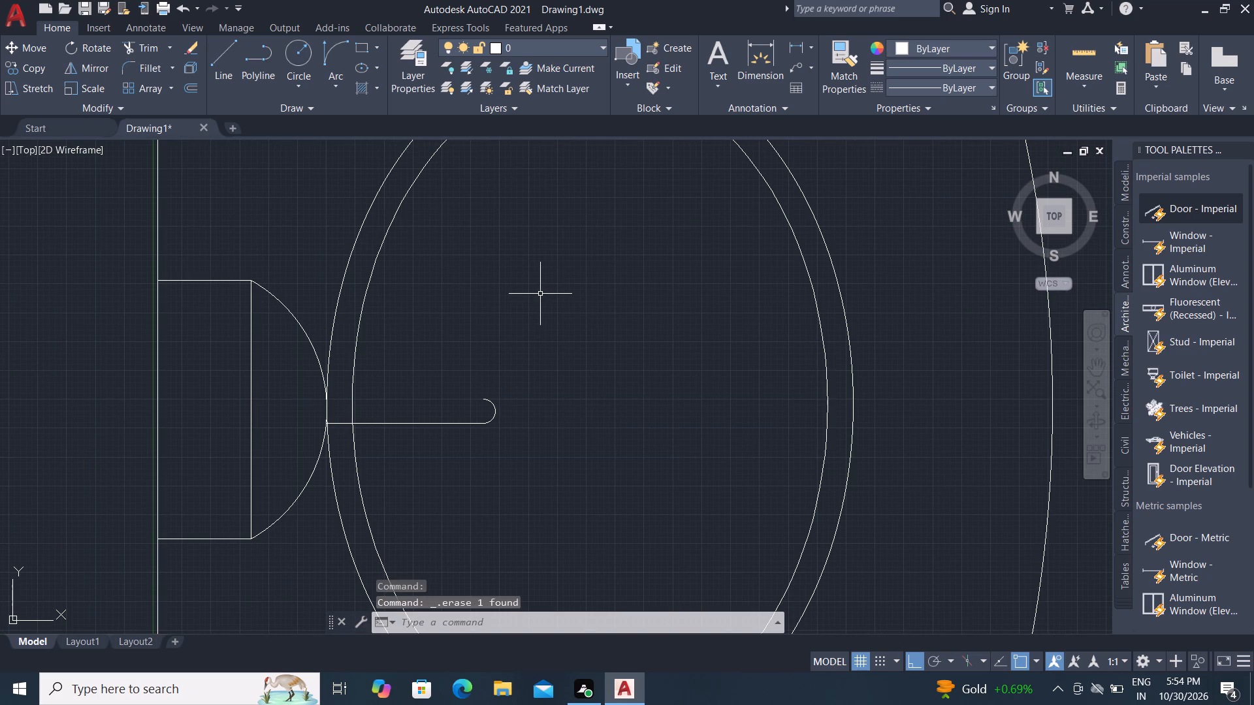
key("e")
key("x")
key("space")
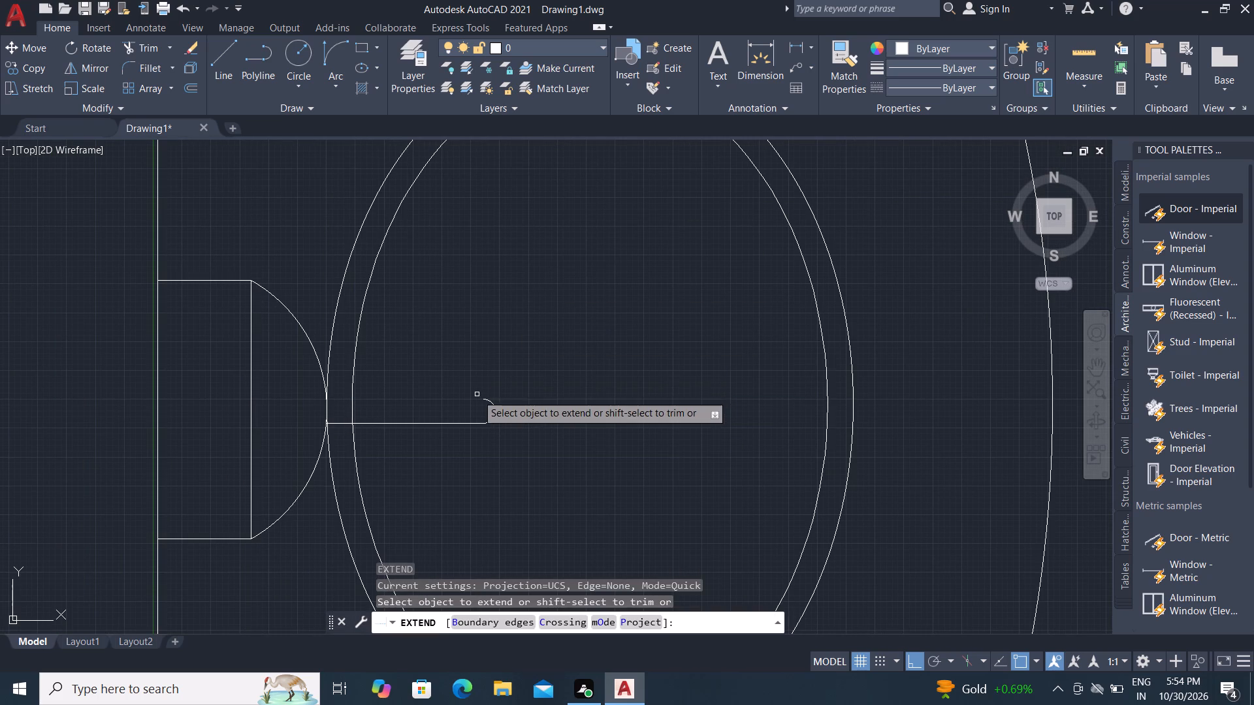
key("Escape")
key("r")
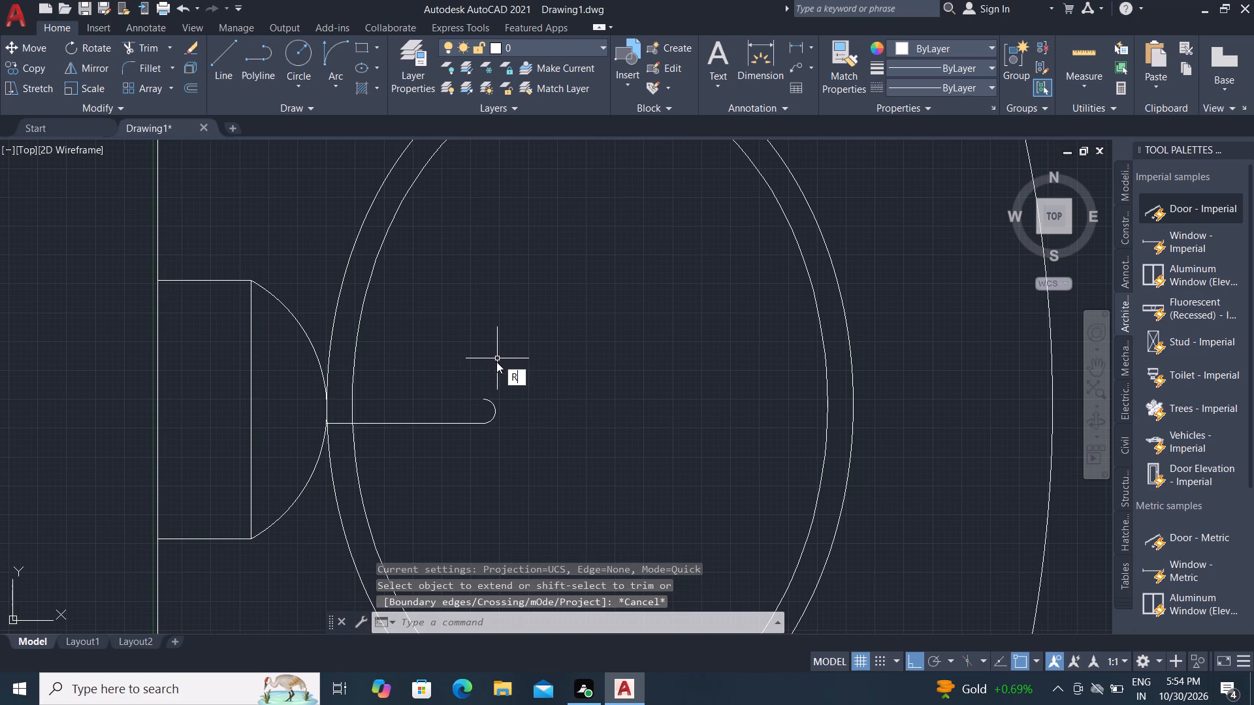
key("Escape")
Draw a line about 141 units long from the upper end of the tap bar's rounded tip to the wall line.
key("l")
key("space")
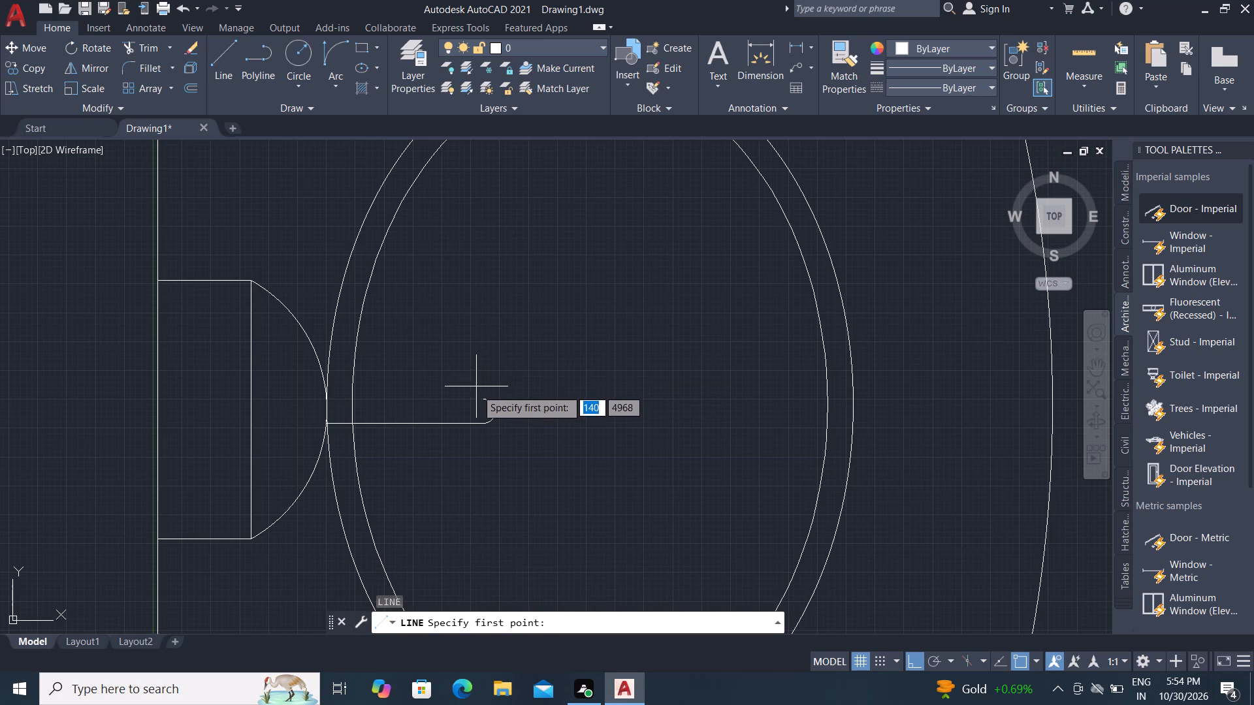
left_click(483, 399)
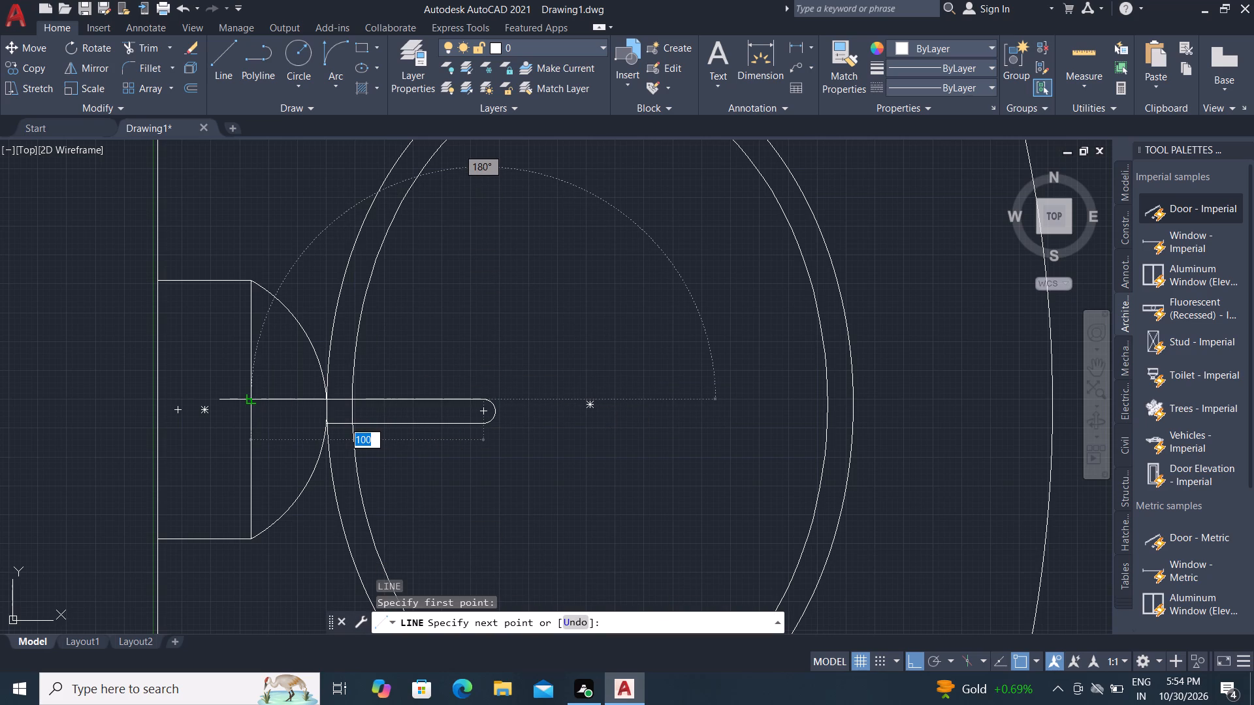
left_click(161, 403)
key("Escape")
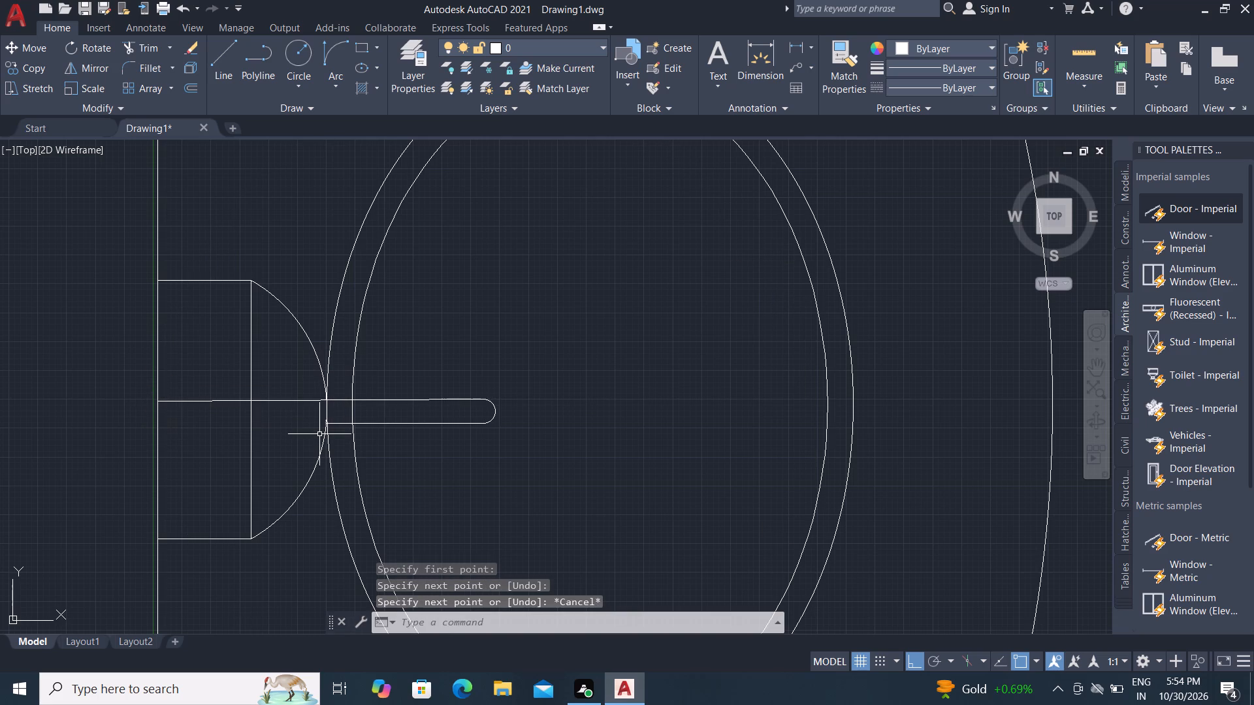
Draw a line continuing the tap bar's lower edge from the outer oval to the wall line.
key("l")
key("space")
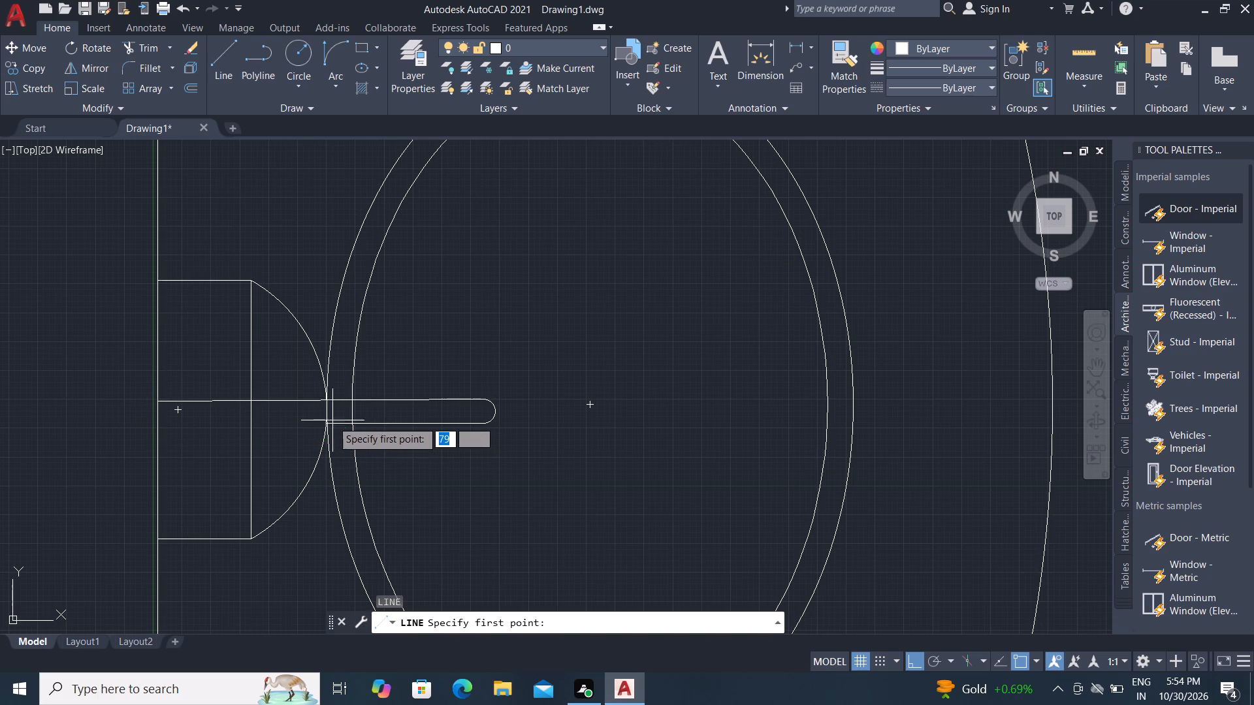
left_click(329, 422)
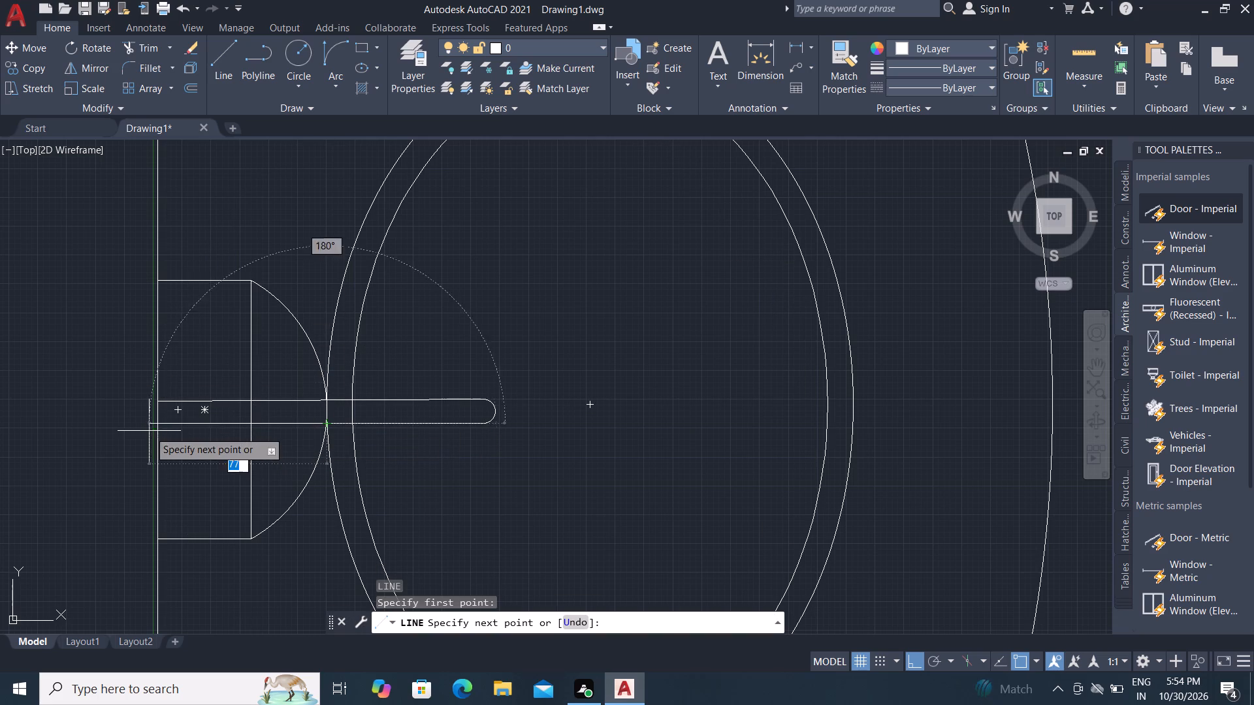
left_click(159, 424)
key("Escape")
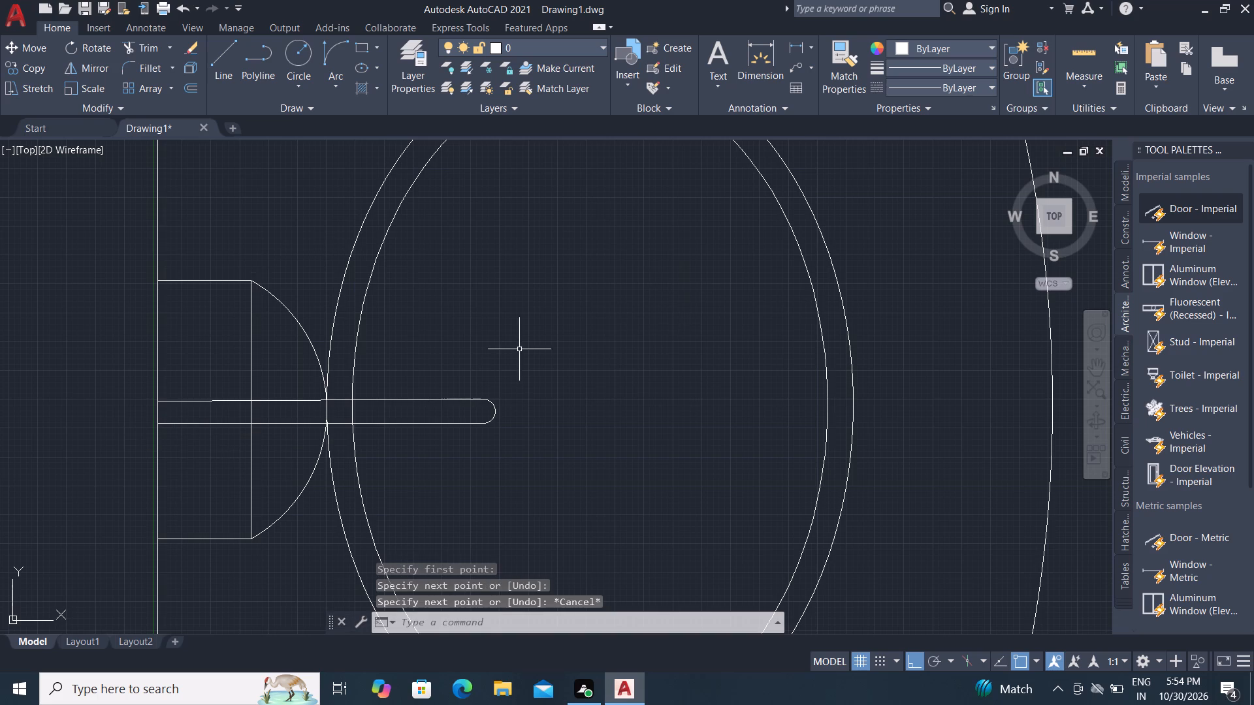
Trim the ovals and arc inside the tap bar, and remove the rectangle's entire basin-side edge.
key("t")
key("r")
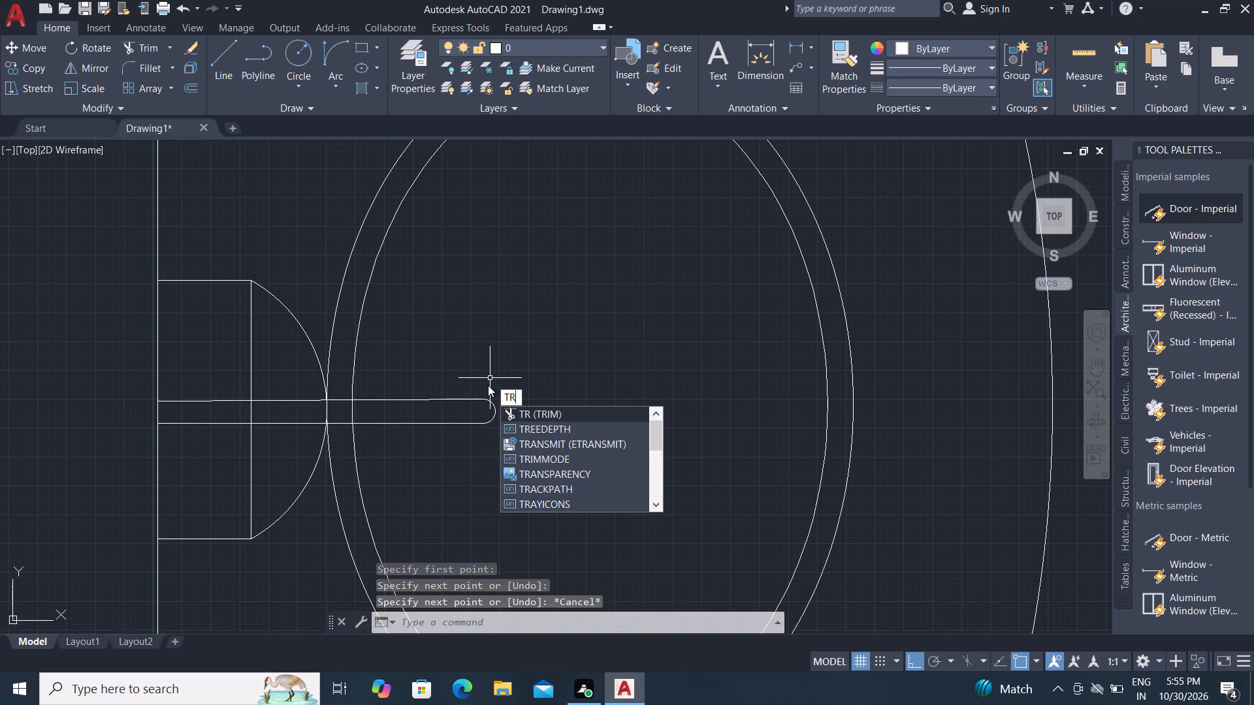
key("space")
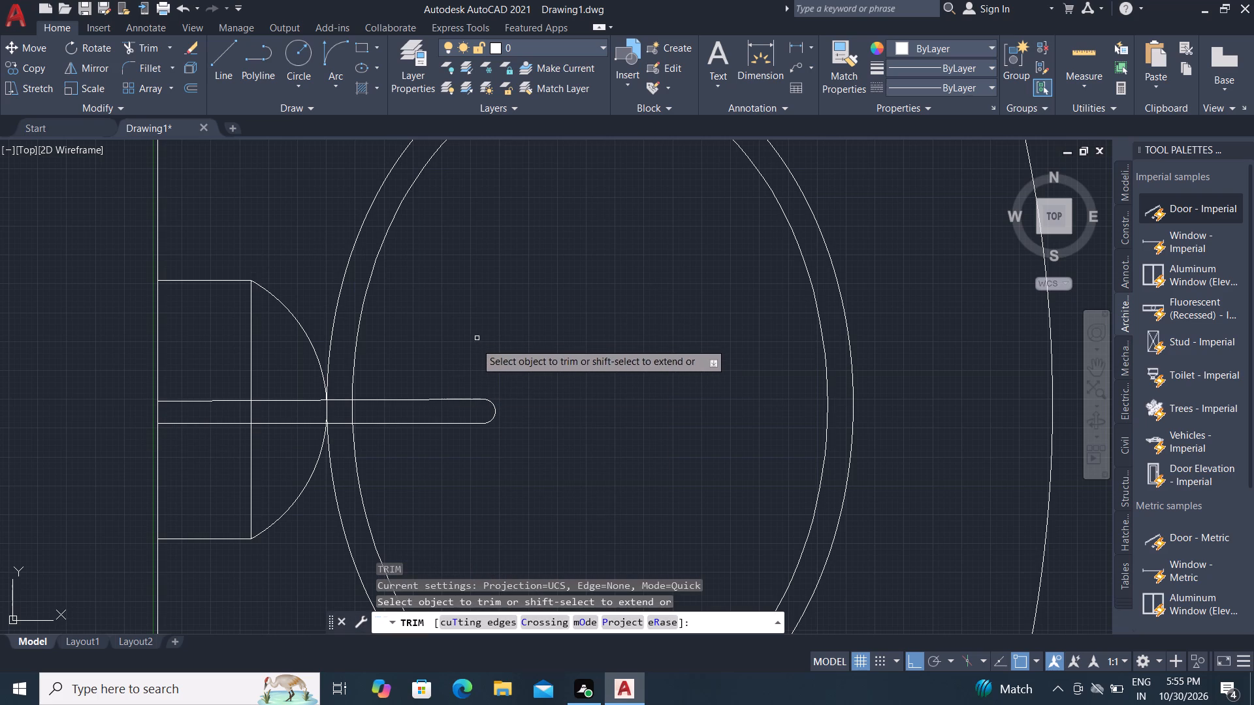
left_click(370, 413)
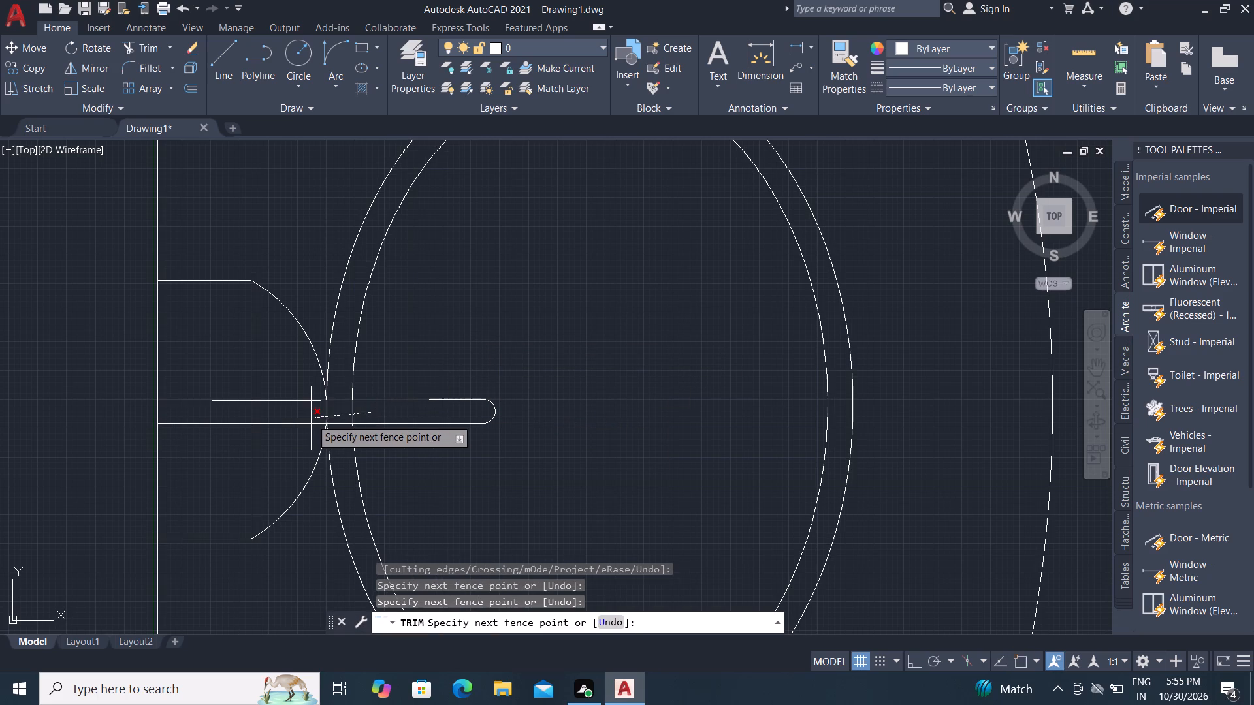
left_click(248, 415)
left_click(249, 445)
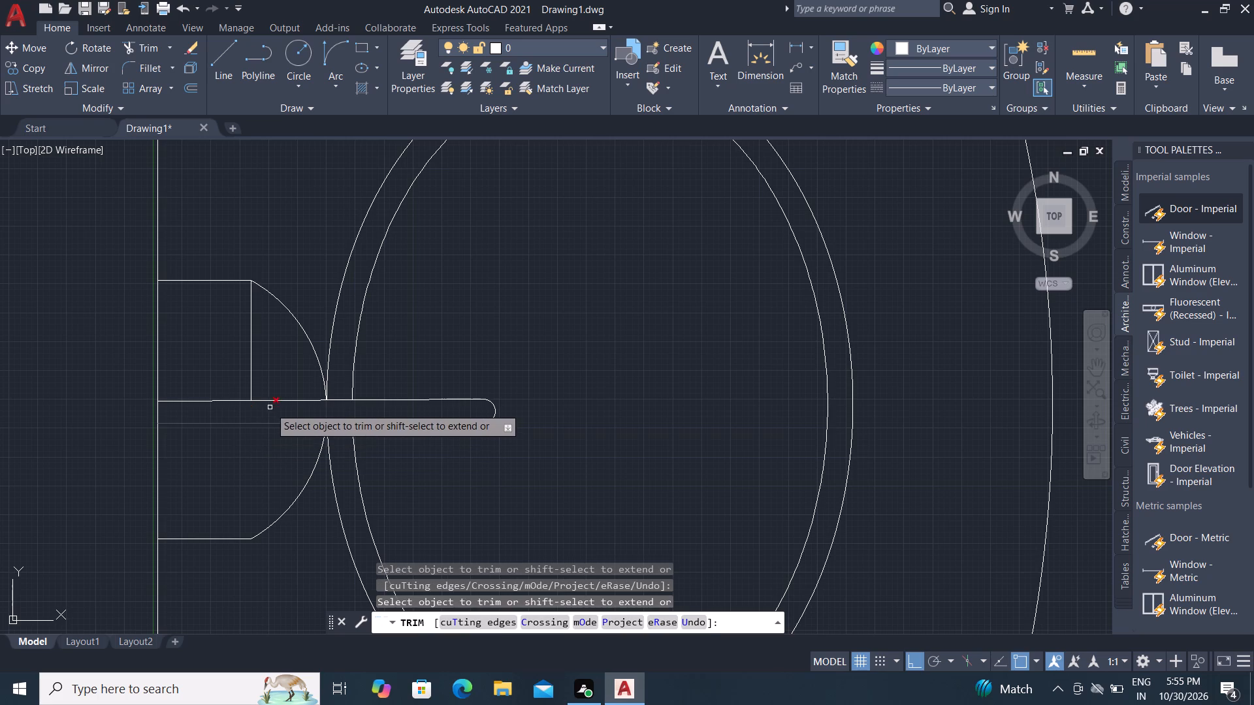
left_click(251, 359)
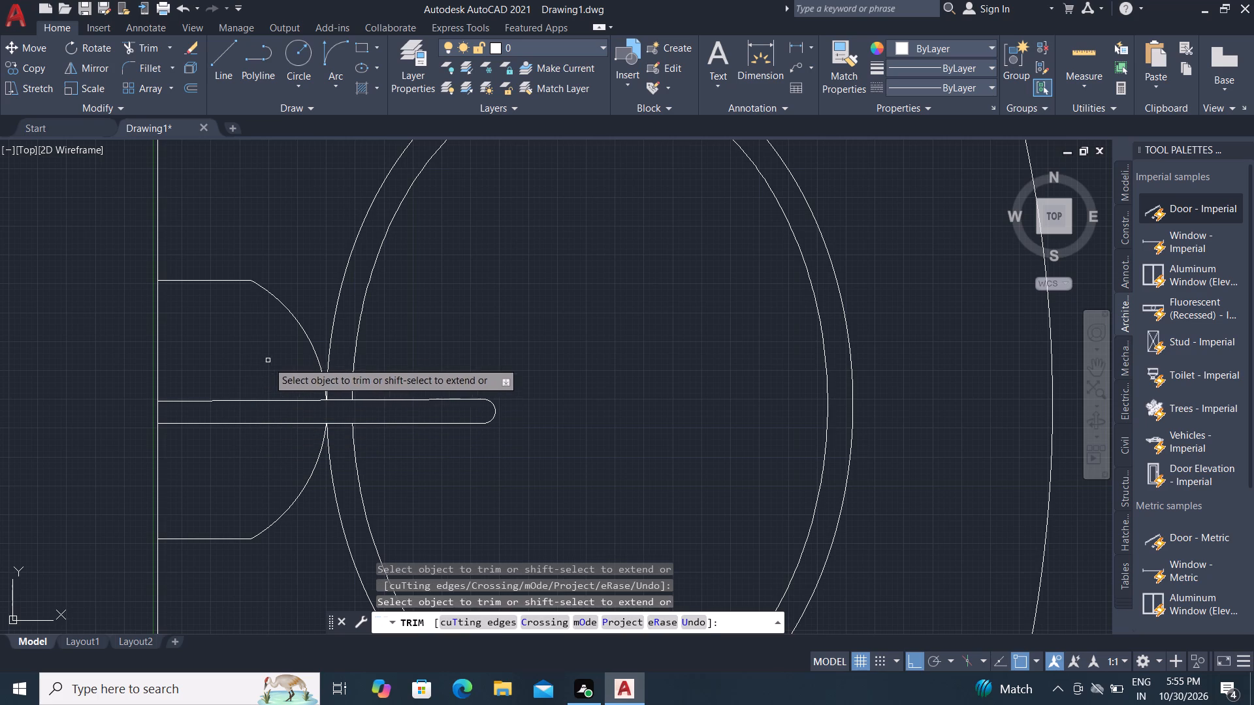
key("Escape")
Fill both halves of the arc-fronted base and the tap bar with solid black (0,0,0) hatch.
type("H")
key("space")
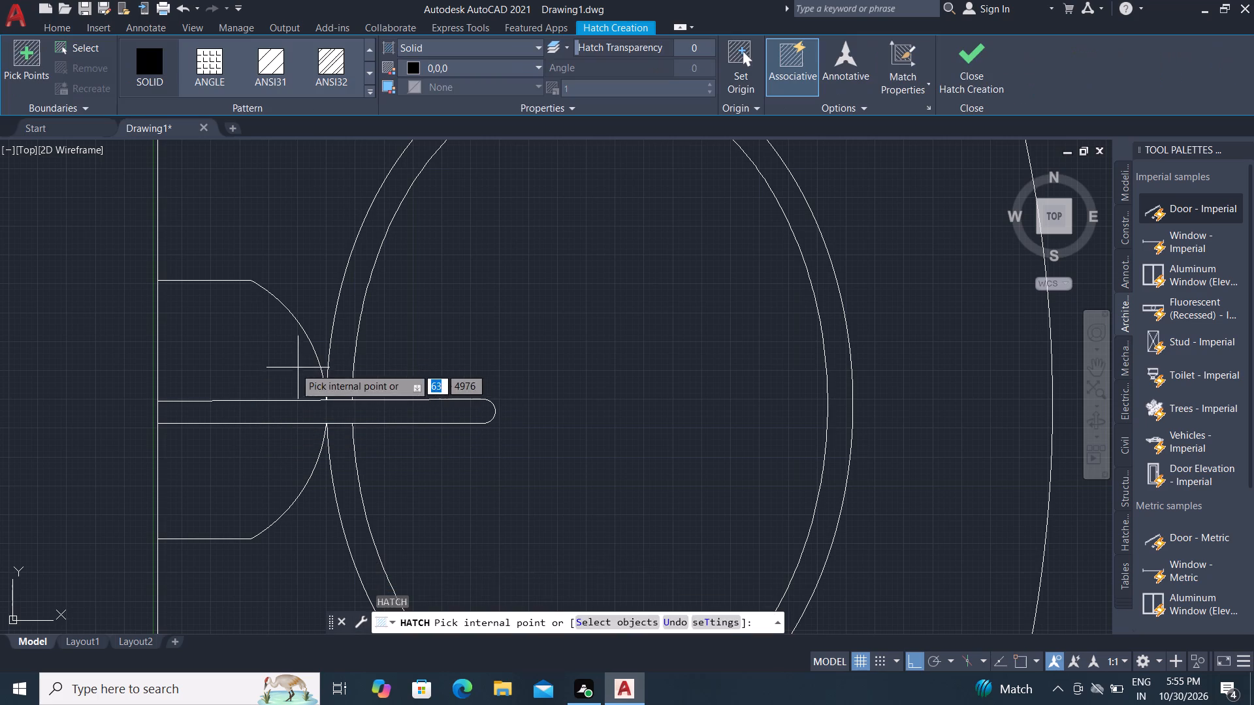
left_click(263, 362)
left_click(264, 463)
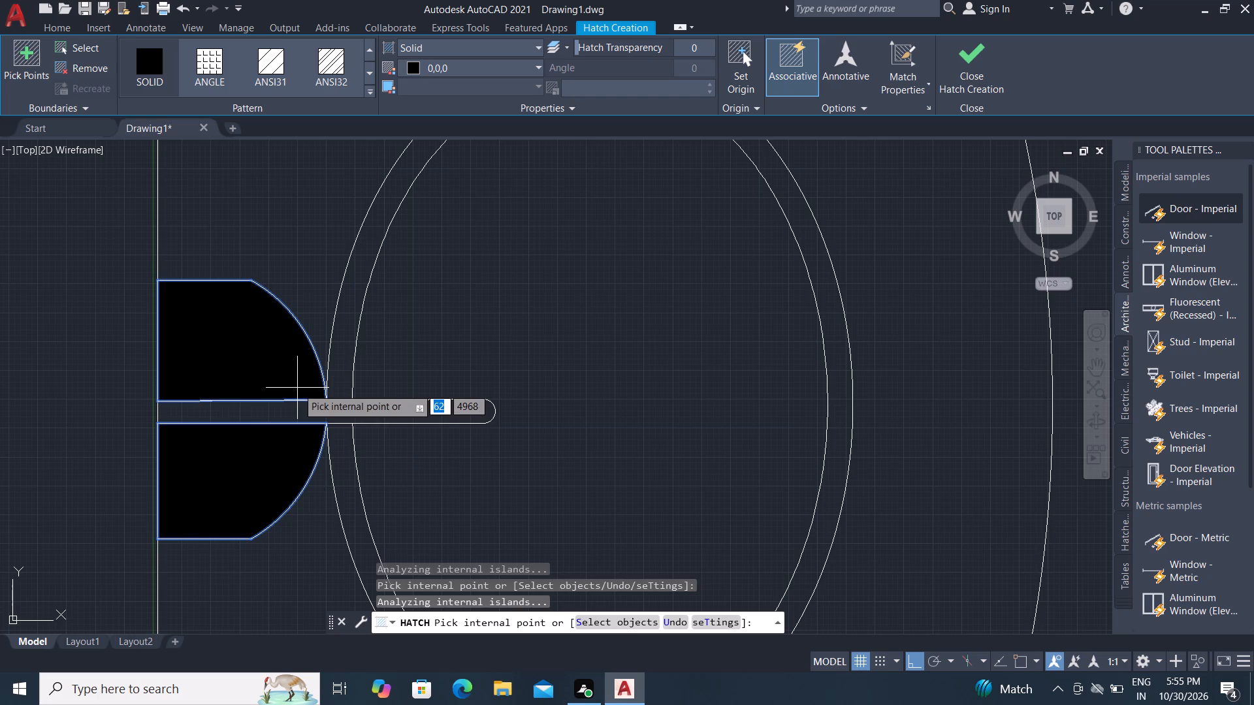
left_click(304, 408)
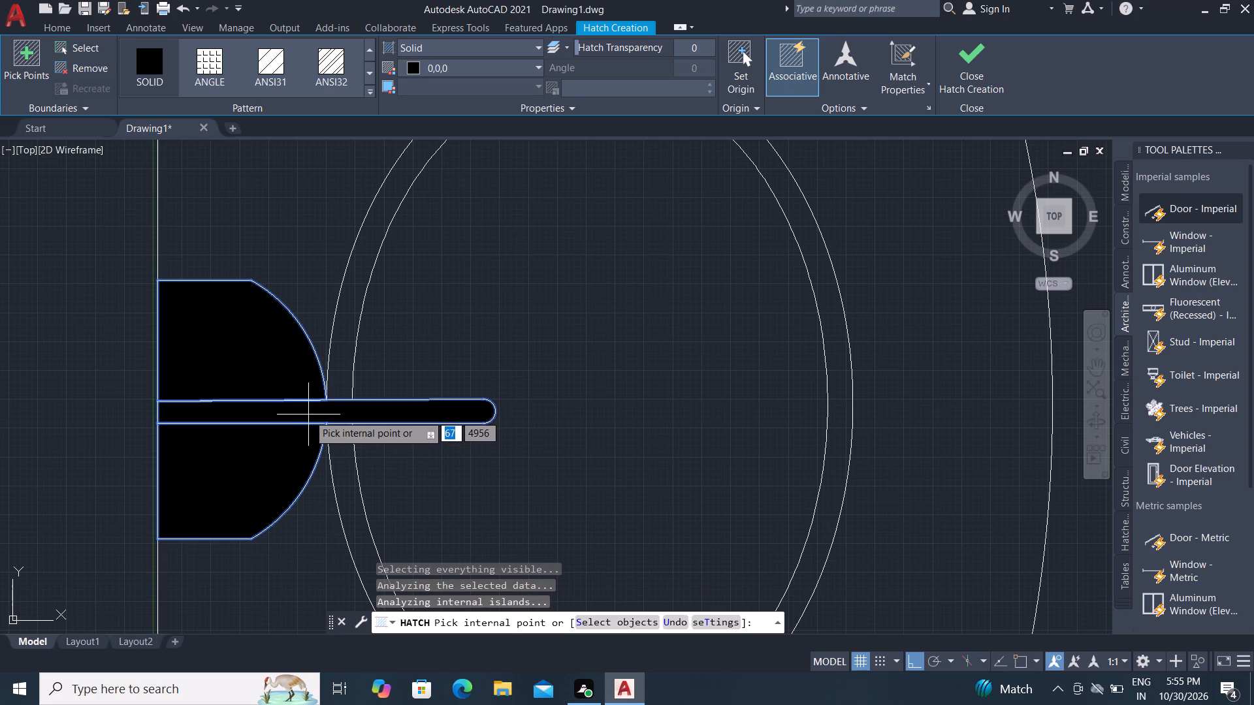
key("Escape")
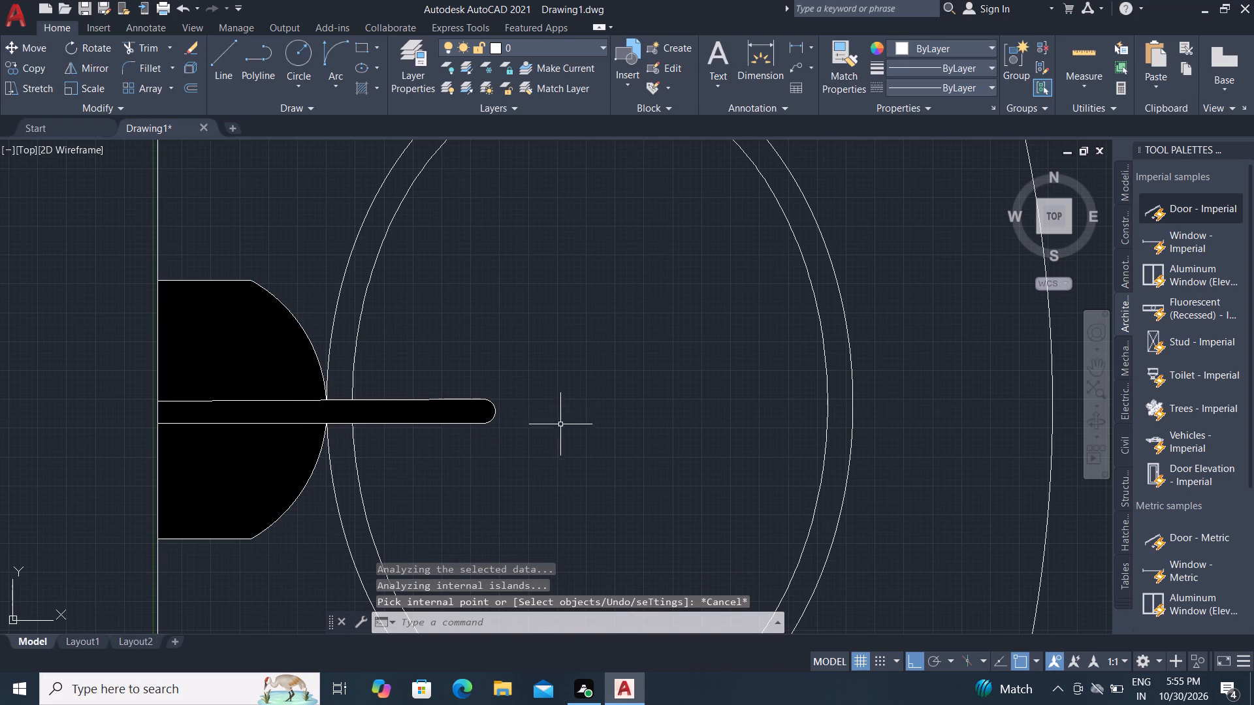
Fill the ring between the basin's inner and outer ovals with solid black (0,0,0) hatch.
scroll(564, 429, "down", 4)
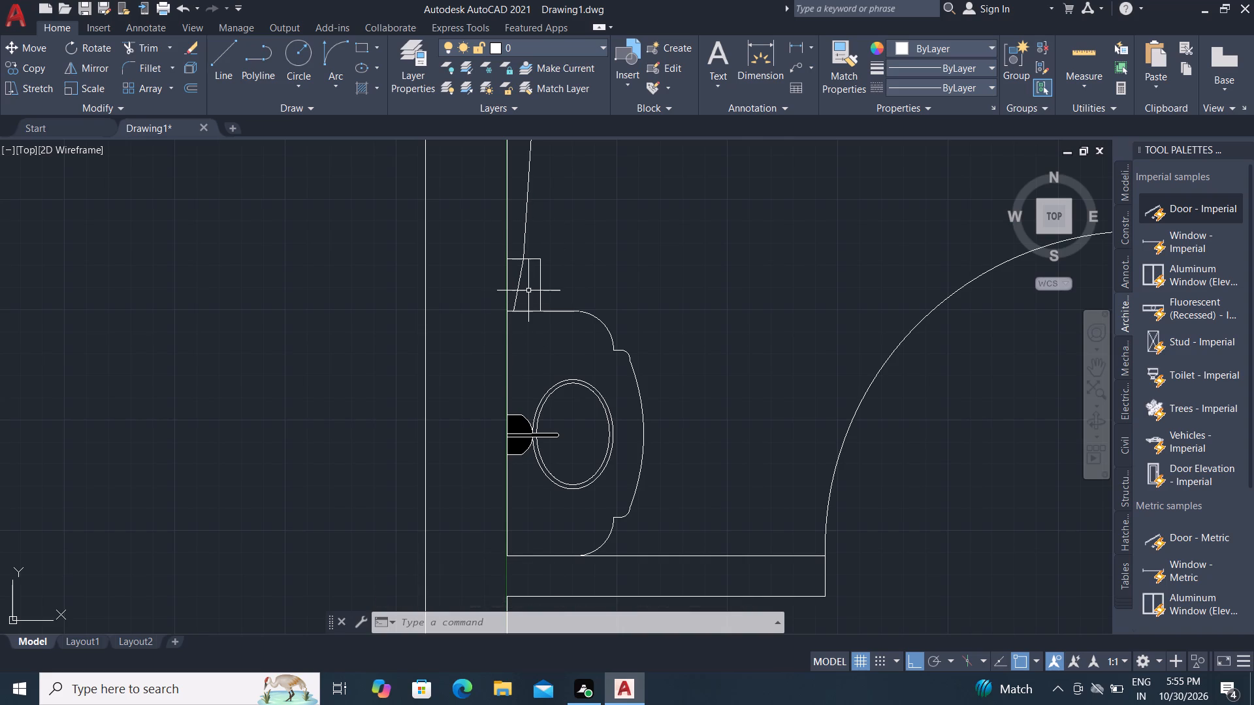
key("g")
key("Escape")
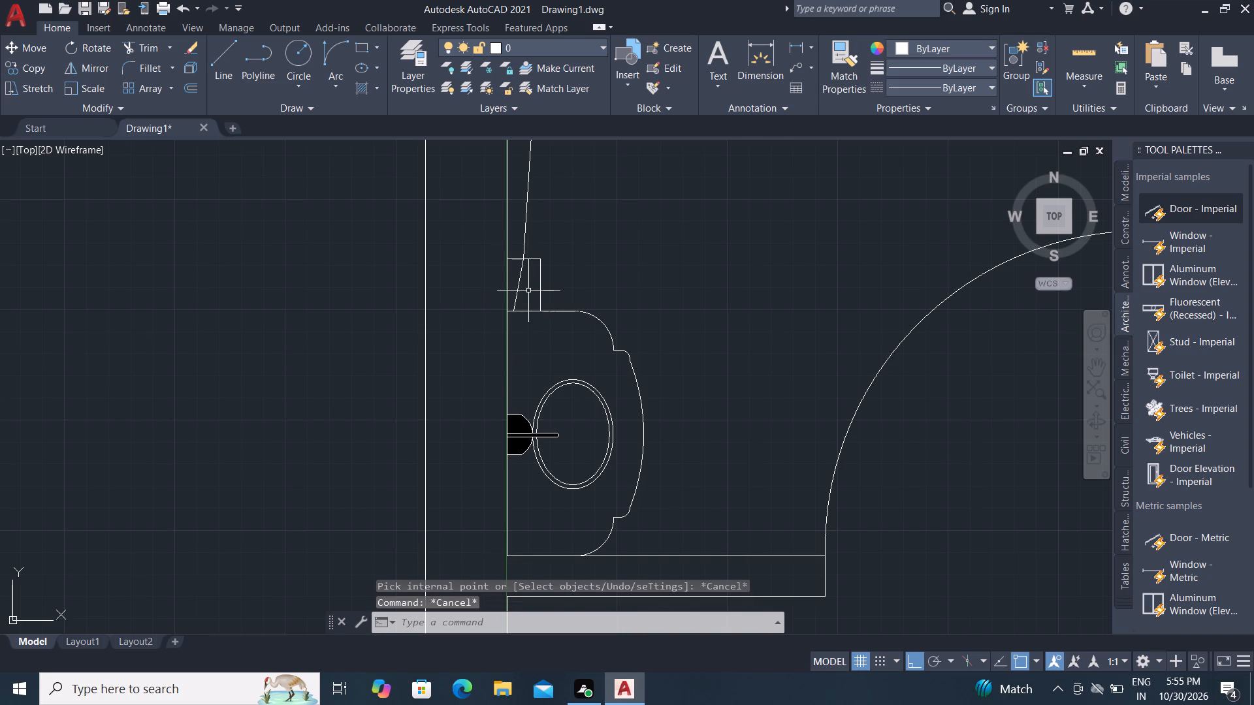
type("H")
key("space")
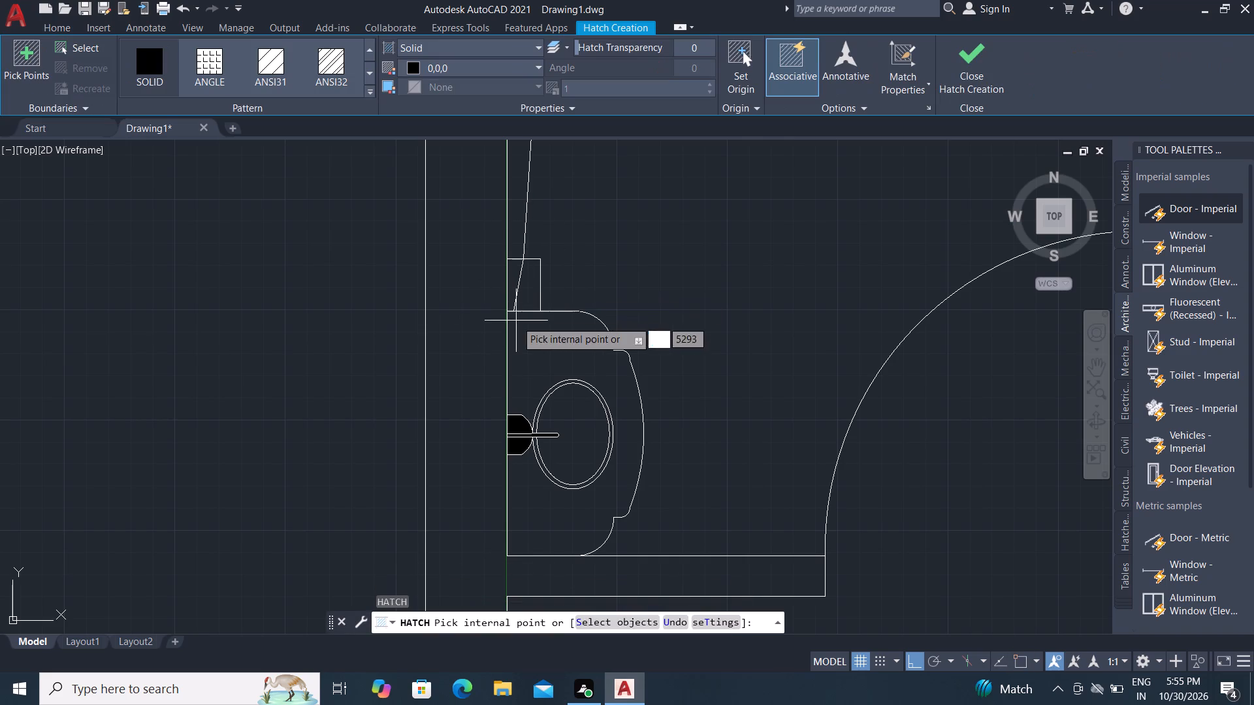
scroll(578, 390, "up", 2)
left_click(571, 369)
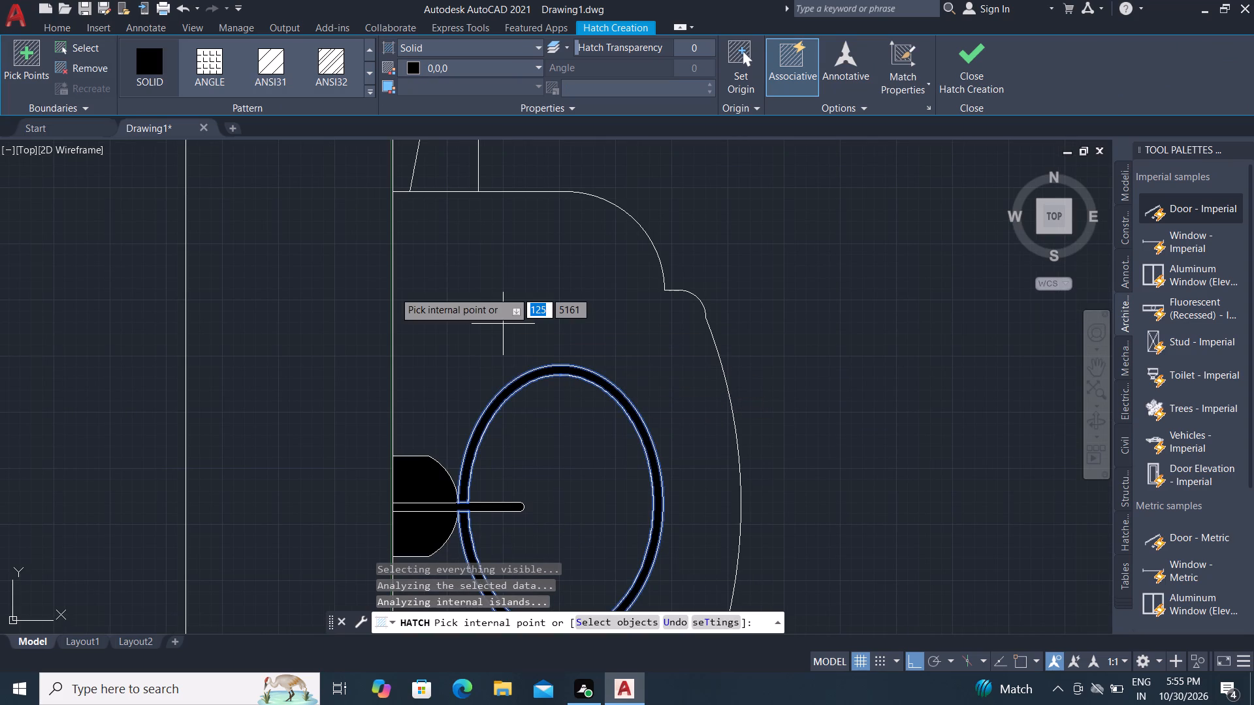
key("Escape")
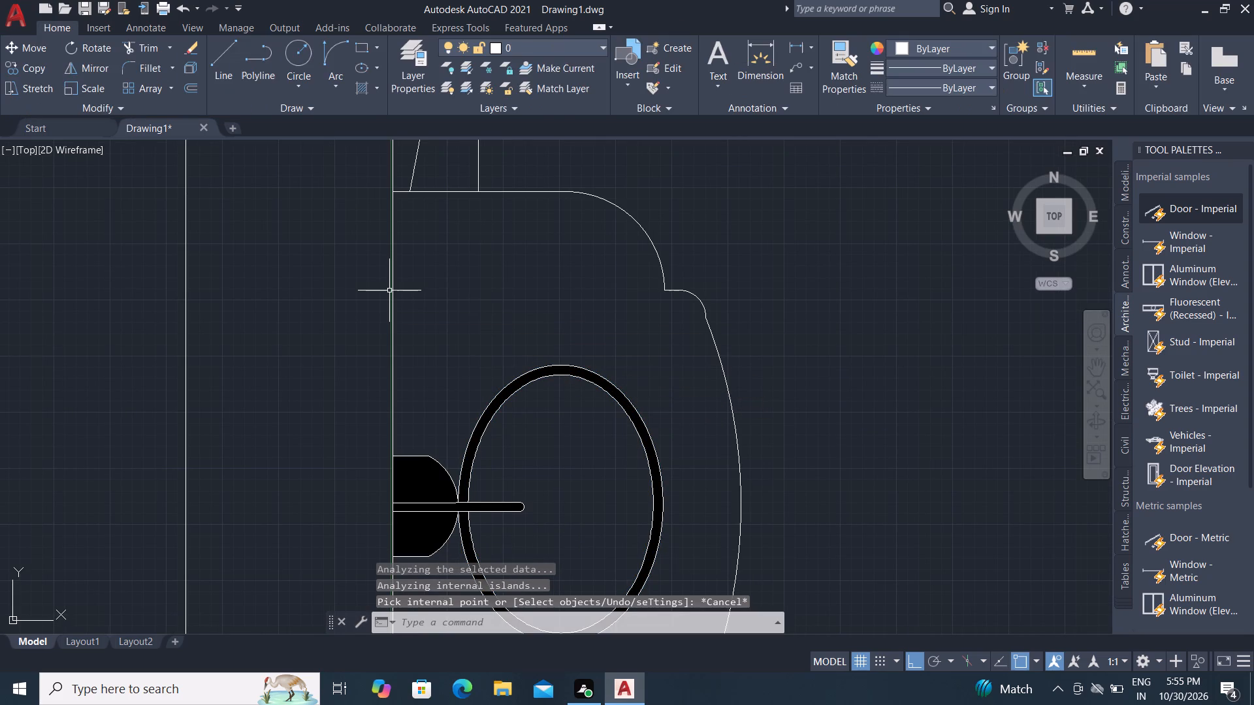
Draw a line from the slanted line's lower end on the counter's upper edge to the oval basin's centre.
left_click(218, 51)
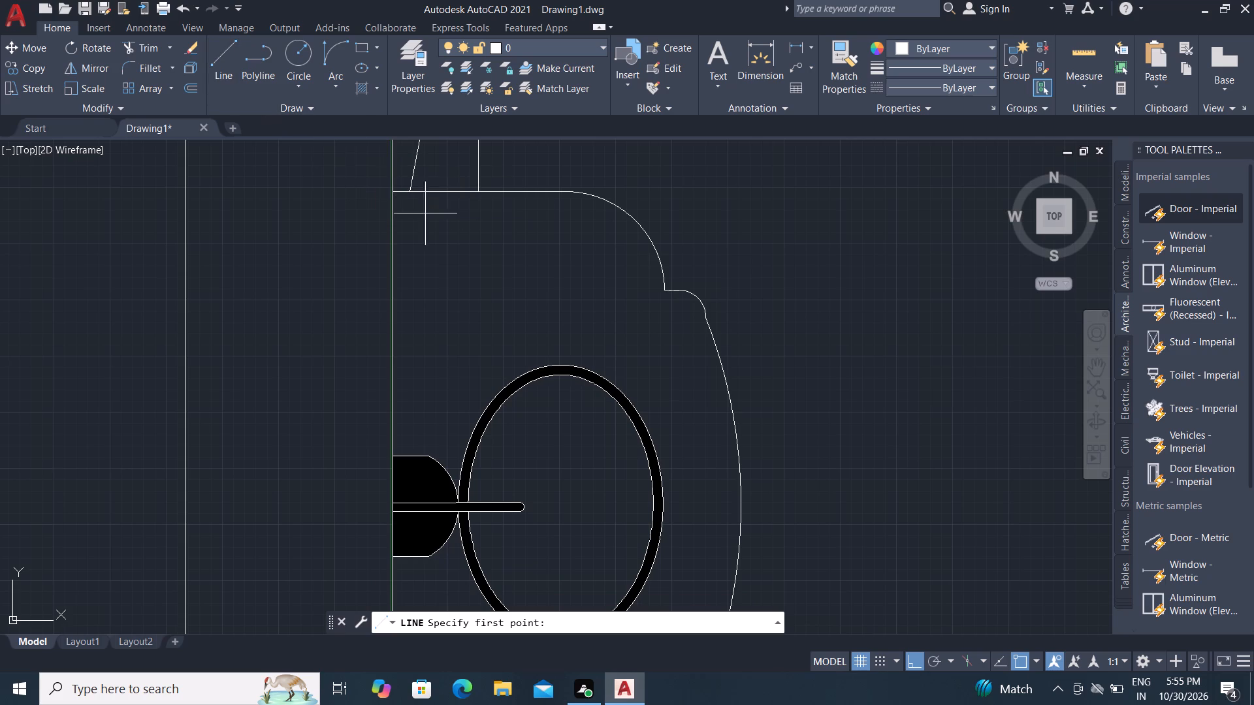
left_click(415, 191)
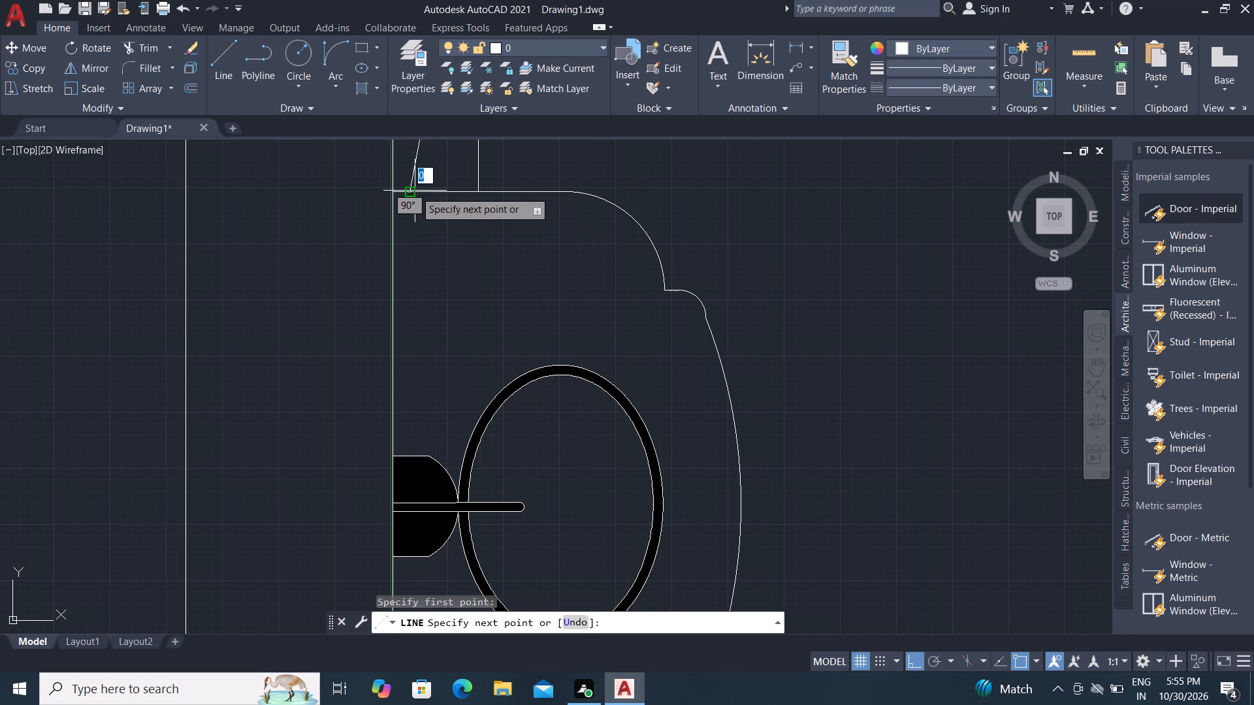
left_click(561, 503)
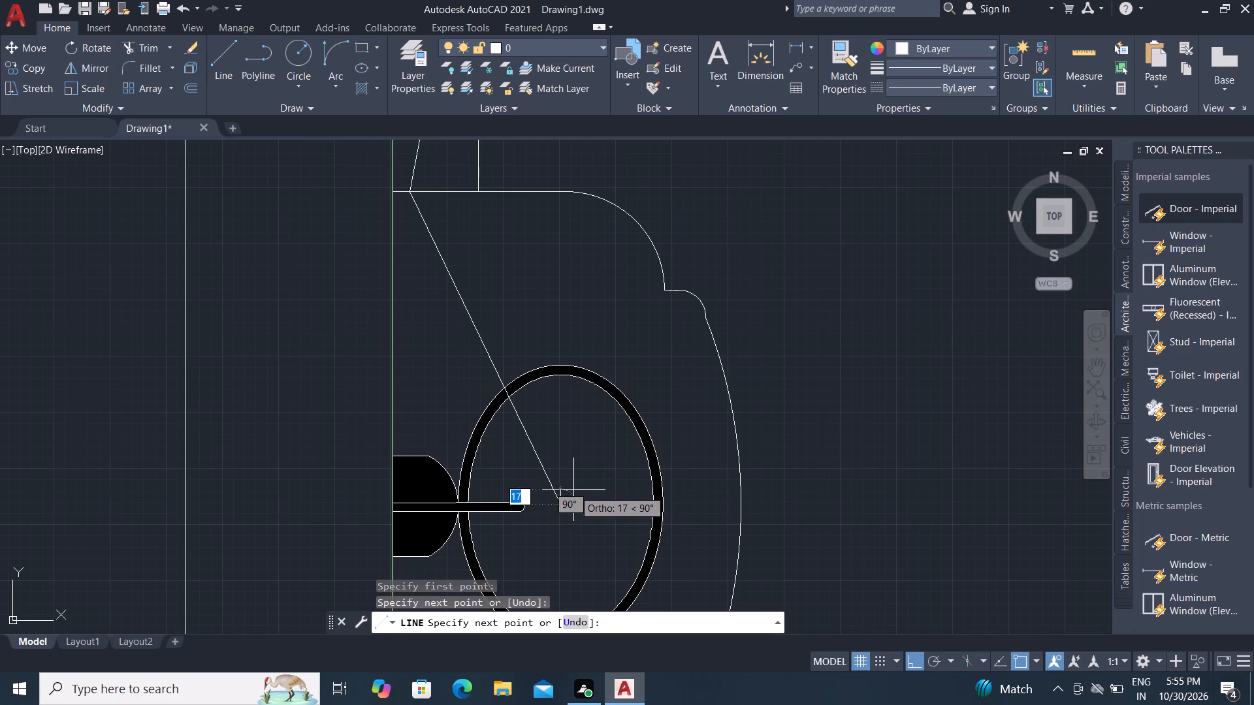
key("Escape")
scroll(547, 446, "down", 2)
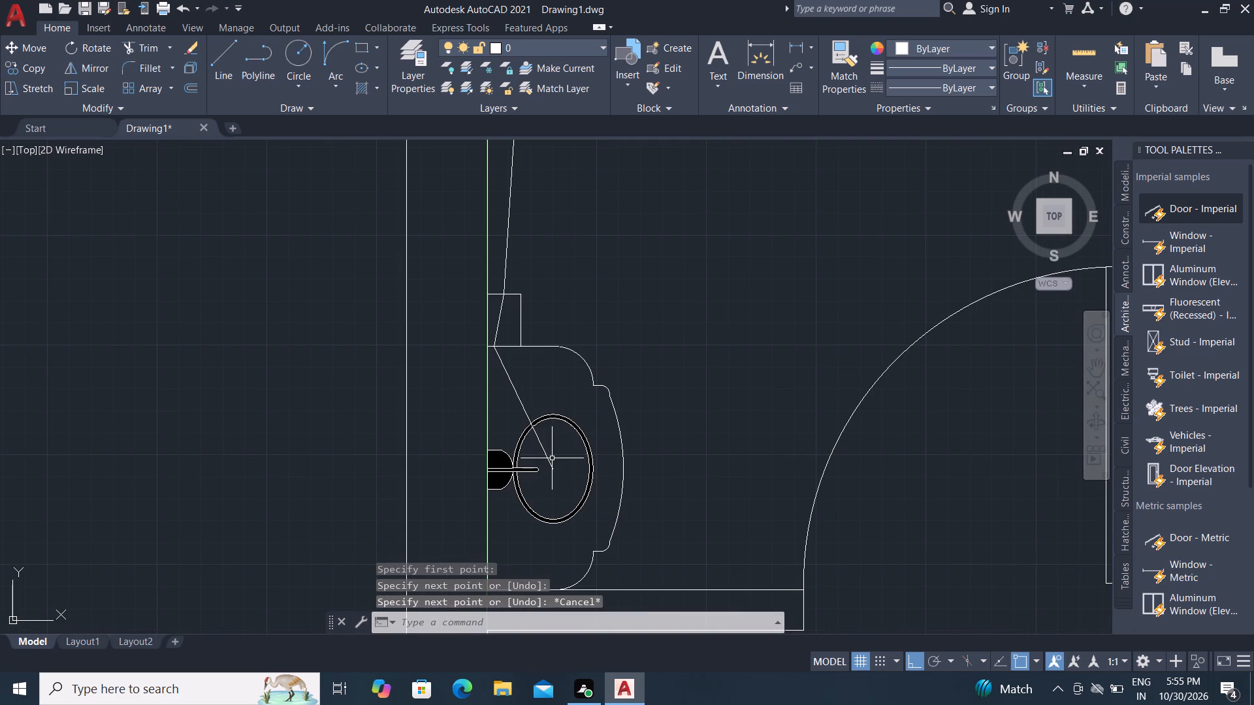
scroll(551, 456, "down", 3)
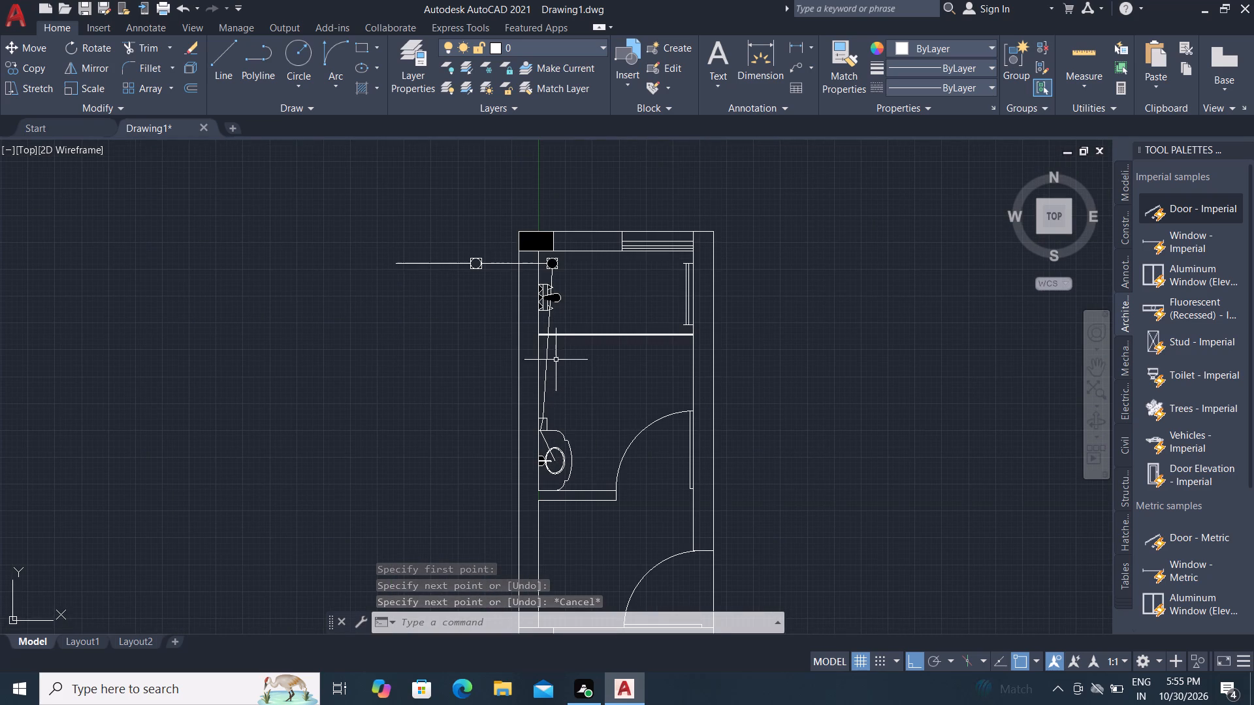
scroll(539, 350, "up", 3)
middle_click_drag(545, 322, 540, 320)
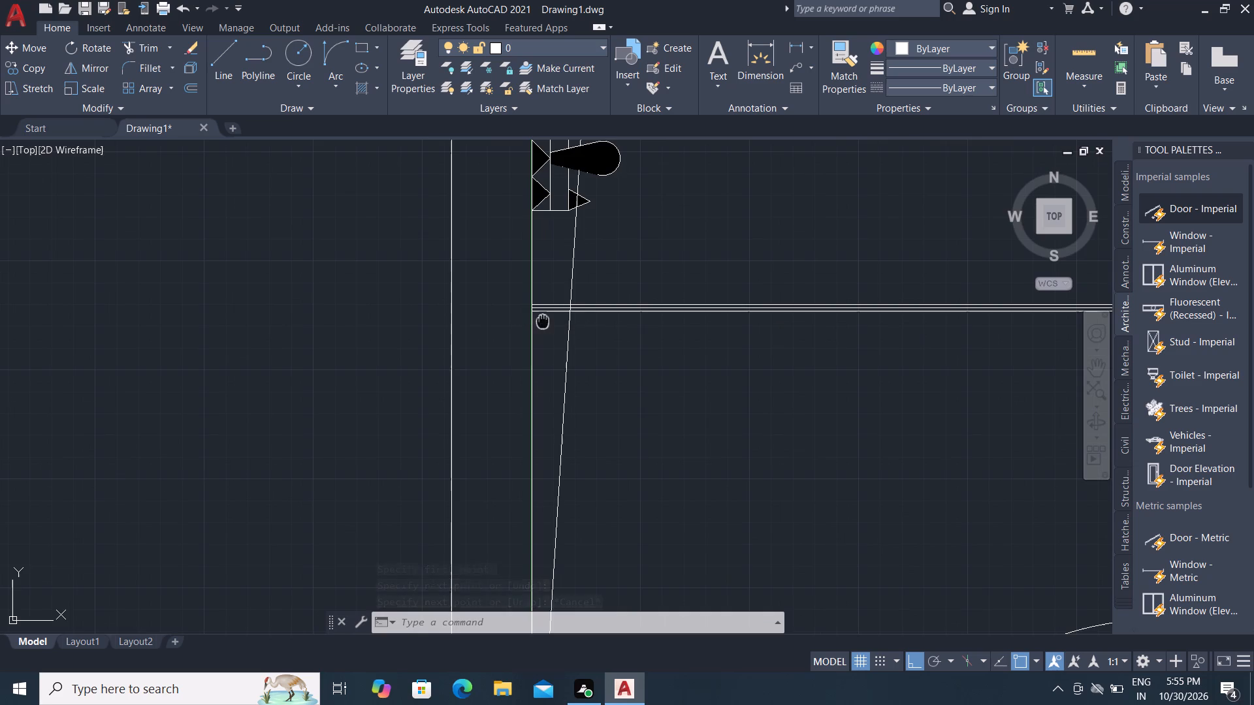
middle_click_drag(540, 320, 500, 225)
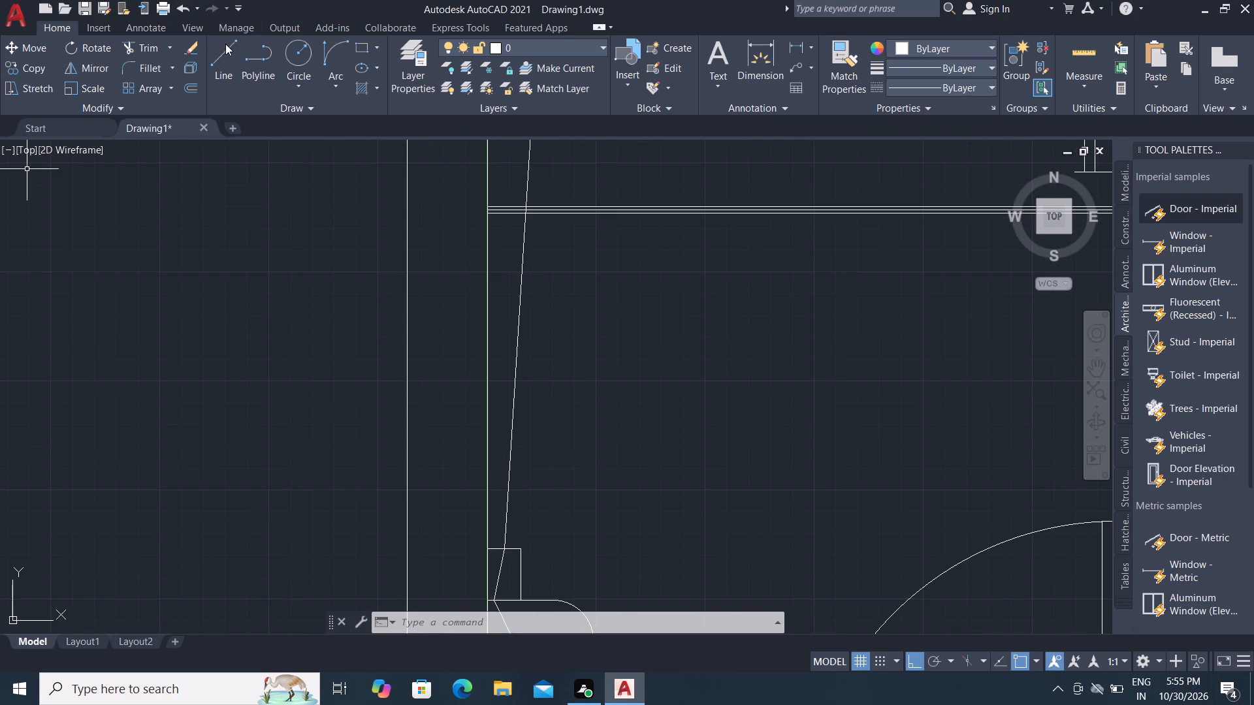
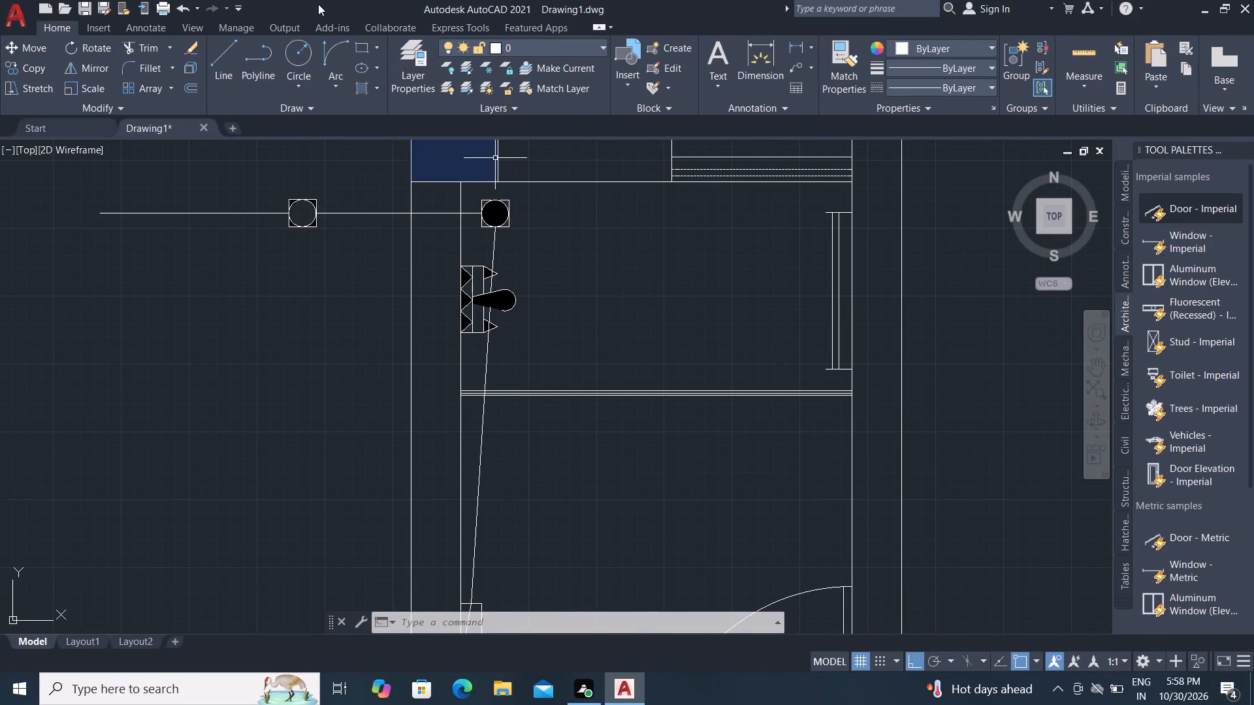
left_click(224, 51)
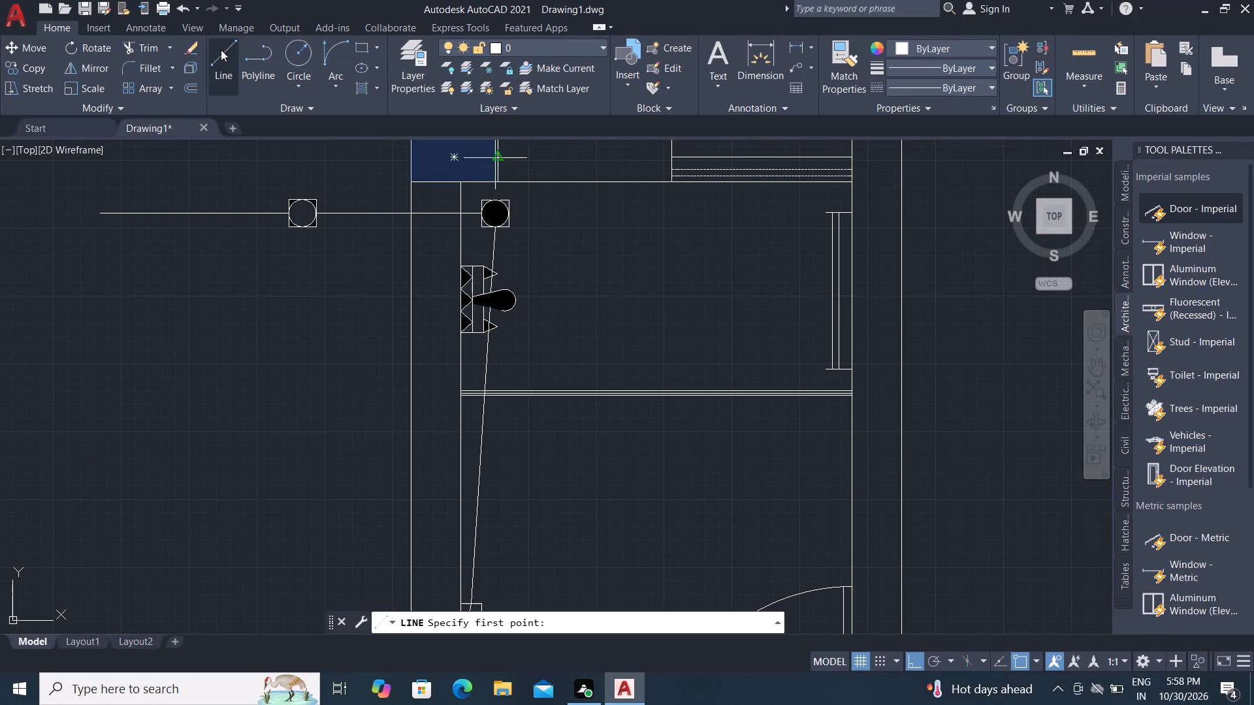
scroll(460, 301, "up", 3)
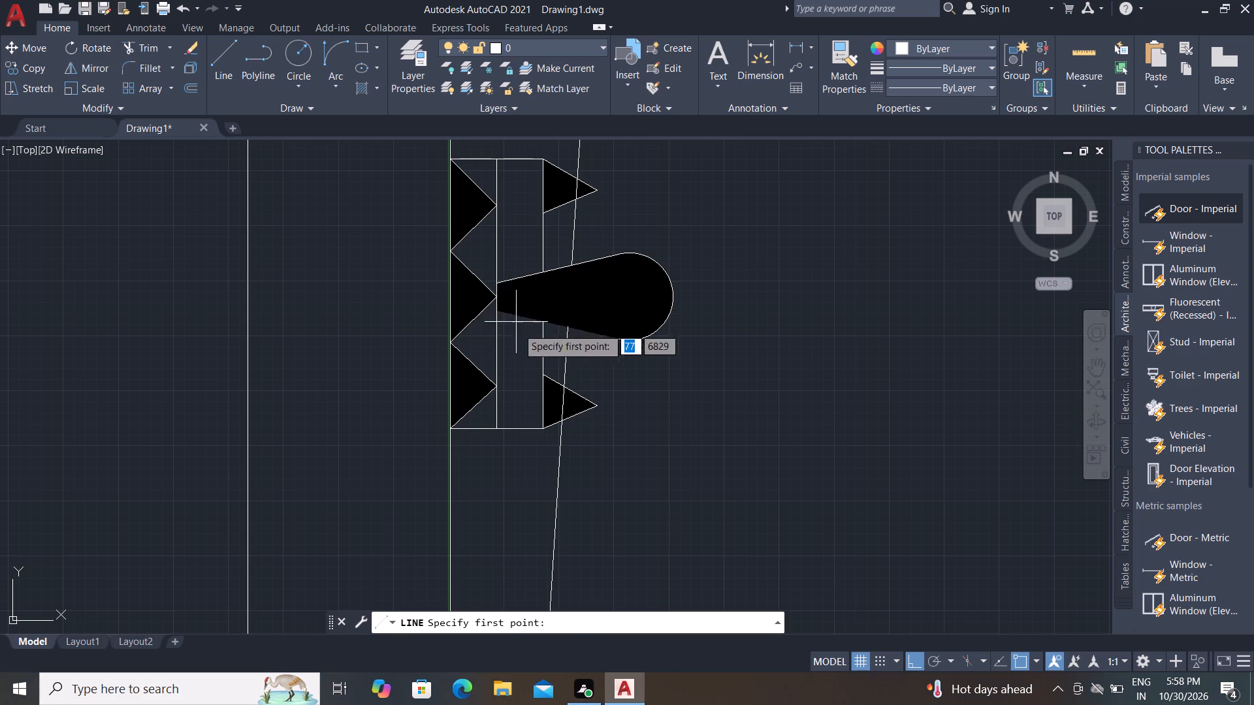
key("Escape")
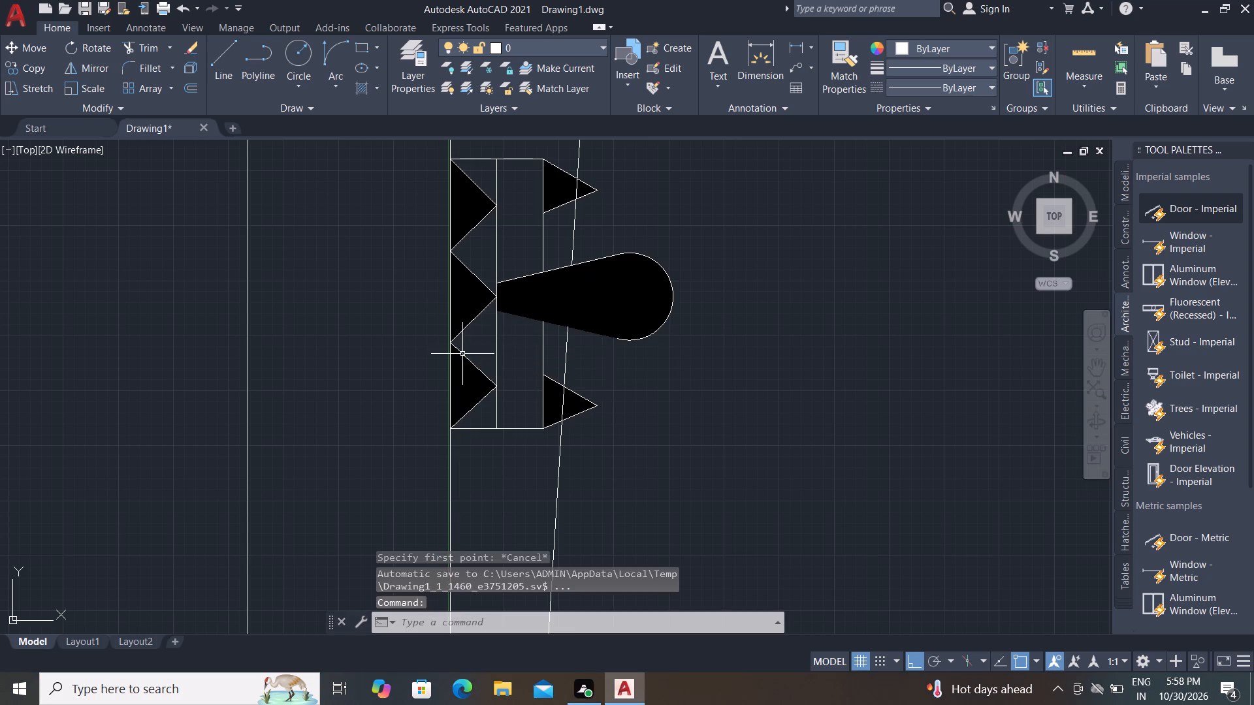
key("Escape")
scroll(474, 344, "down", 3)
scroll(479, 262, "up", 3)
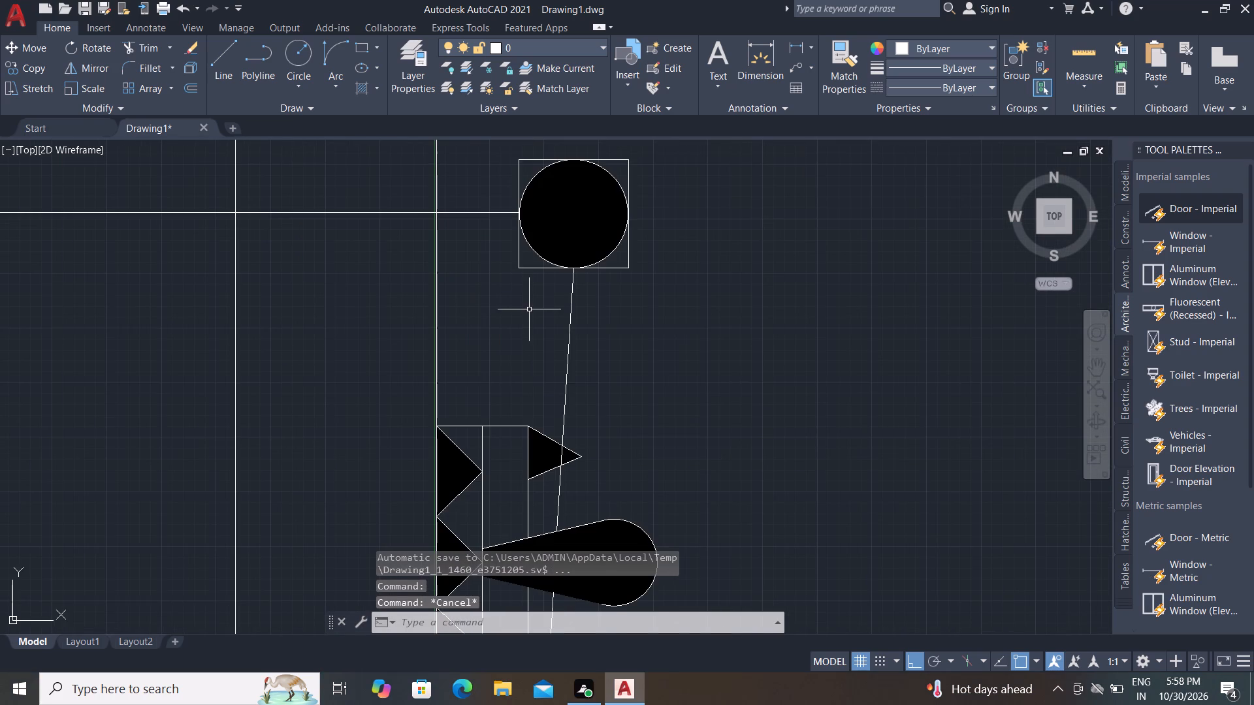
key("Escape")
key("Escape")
Draw a horizontal line about 2270 long from the wall face below the teardrop fixture, across the room and past the opposite outer wall.
key("l")
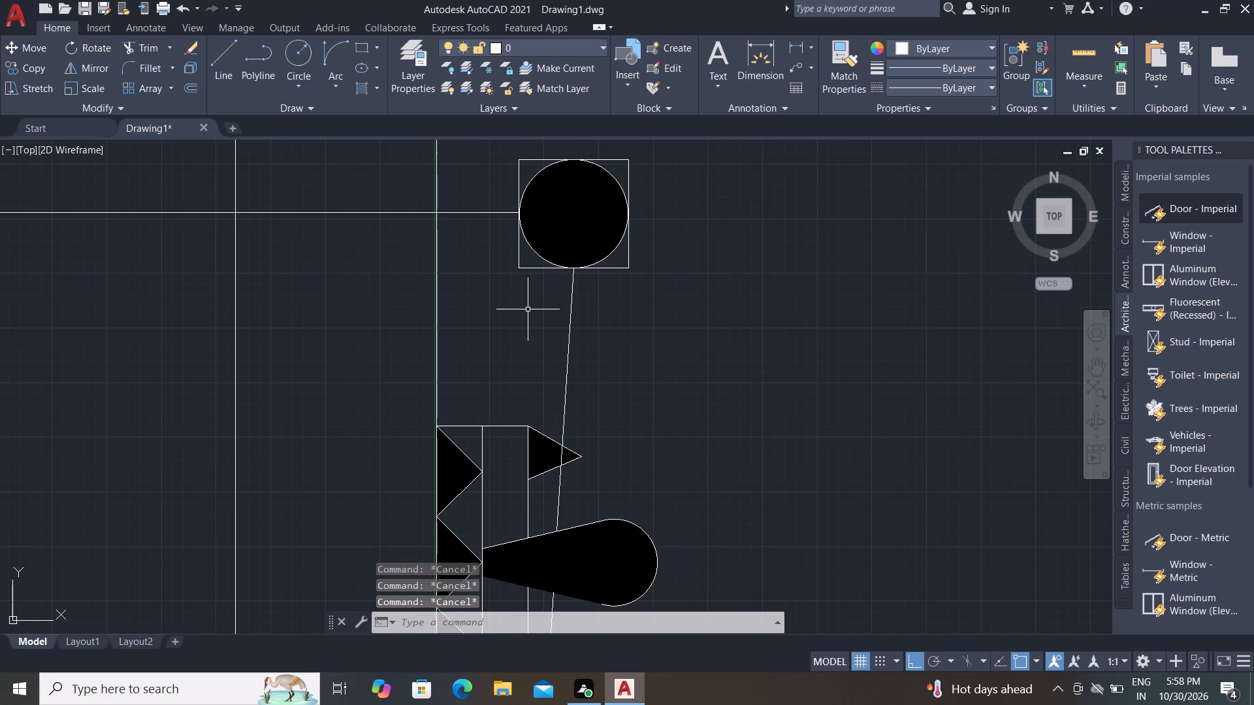
key("space")
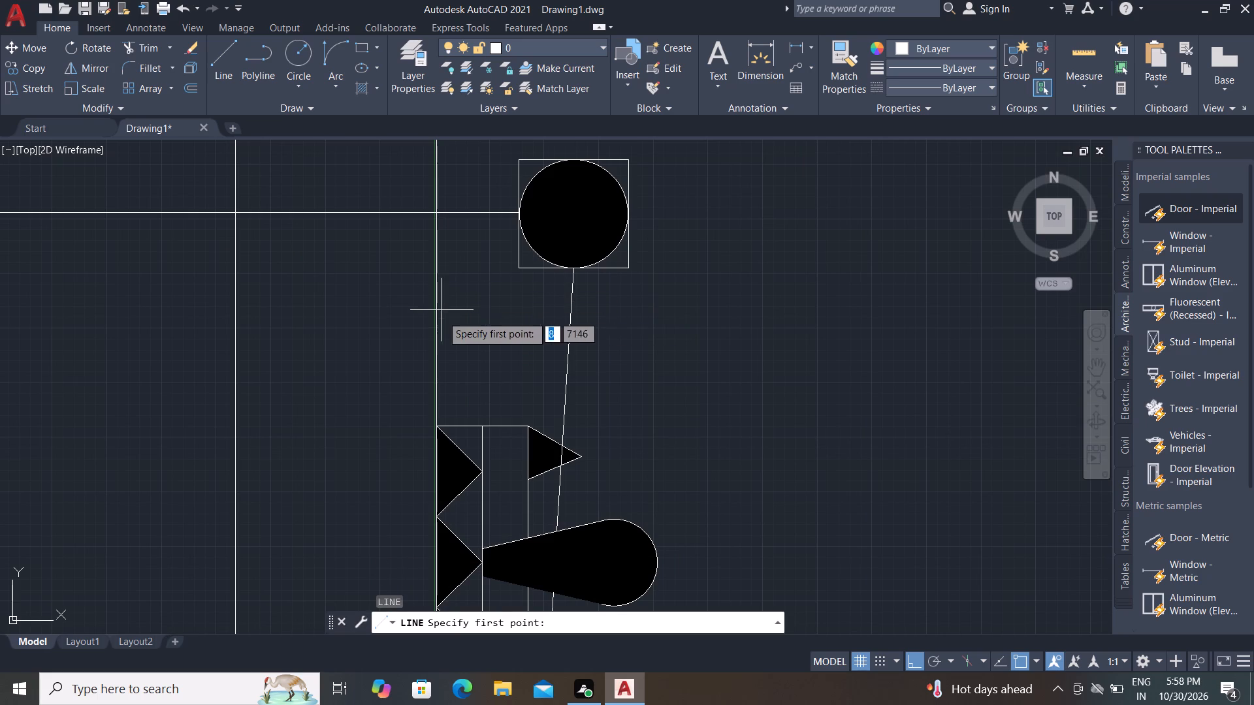
scroll(484, 294, "down", 1)
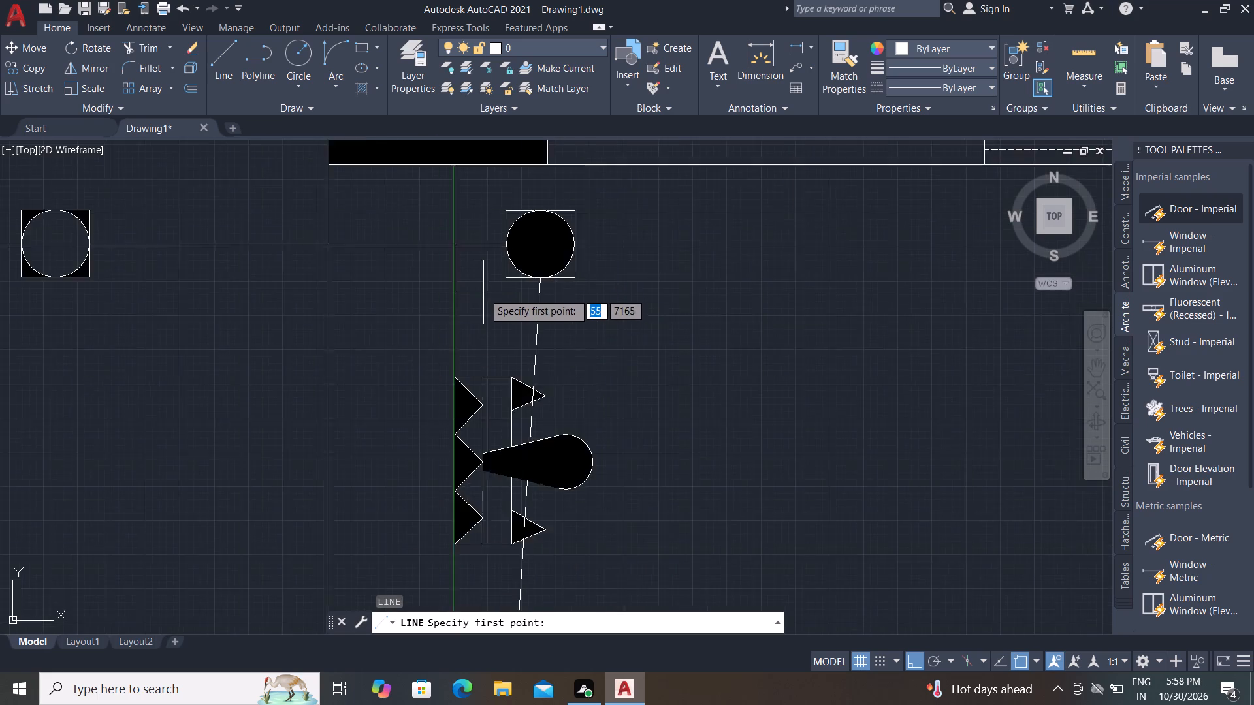
scroll(483, 292, "down", 1)
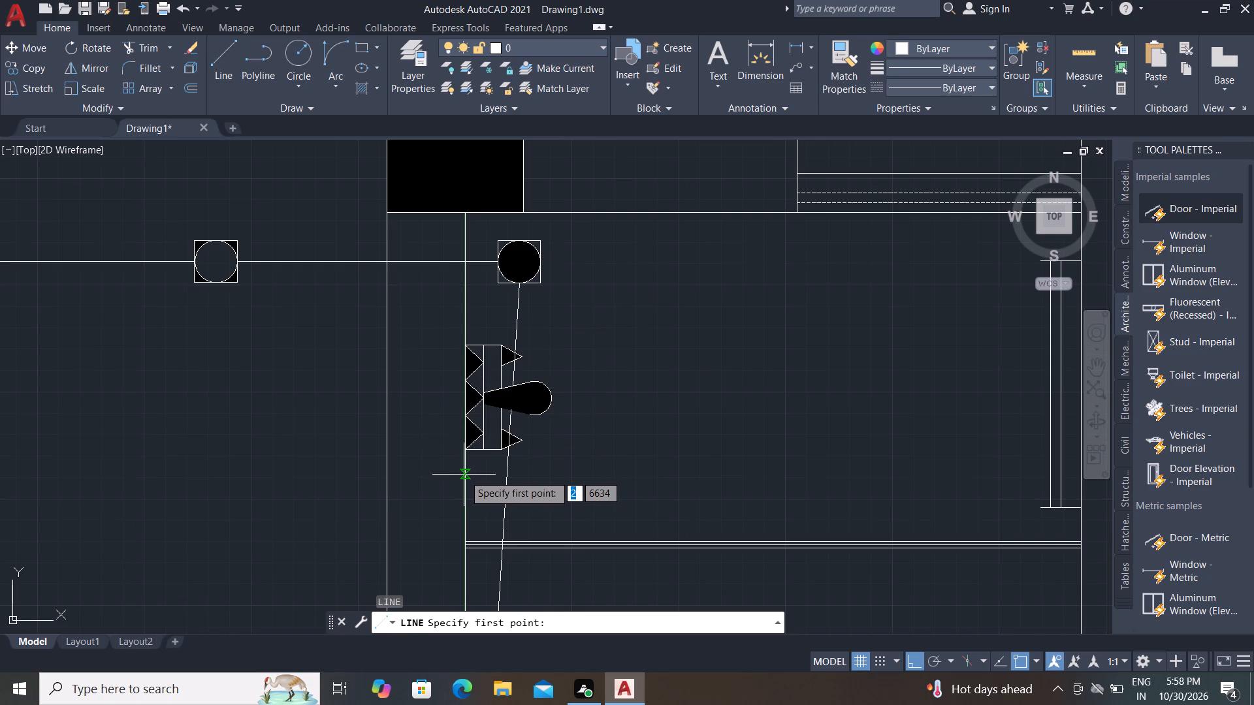
left_click(464, 475)
scroll(640, 482, "down", 2)
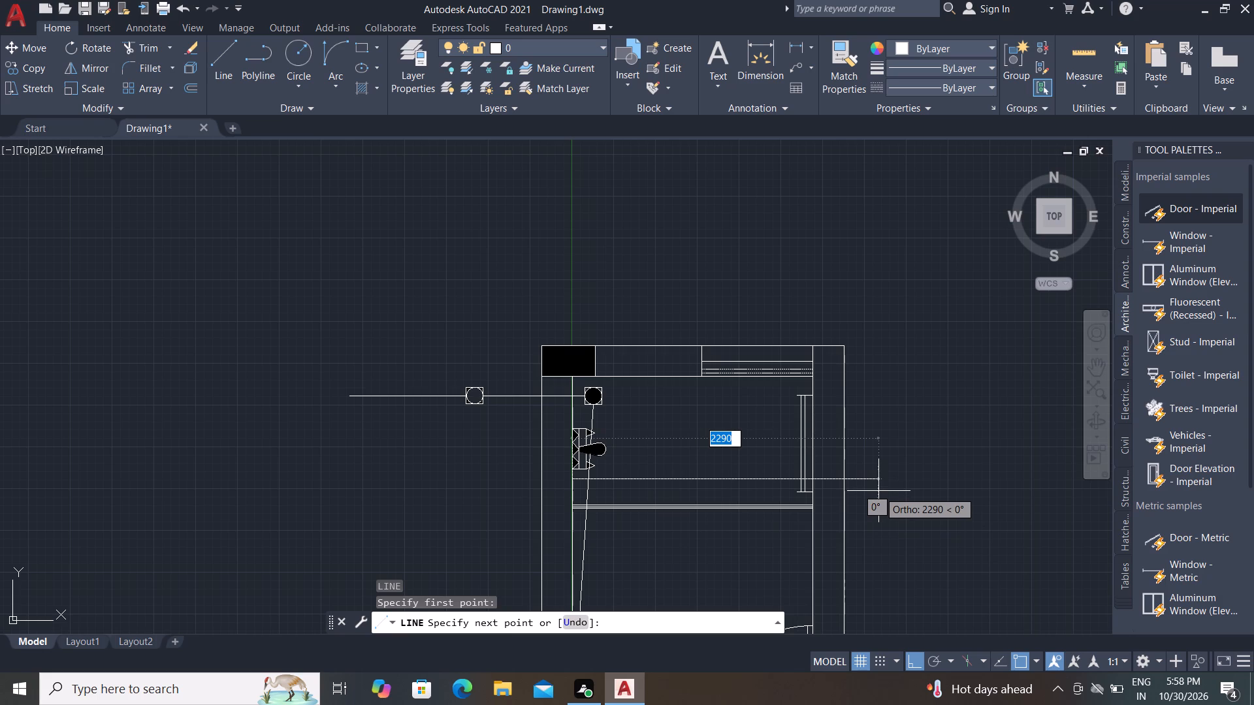
left_click(875, 491)
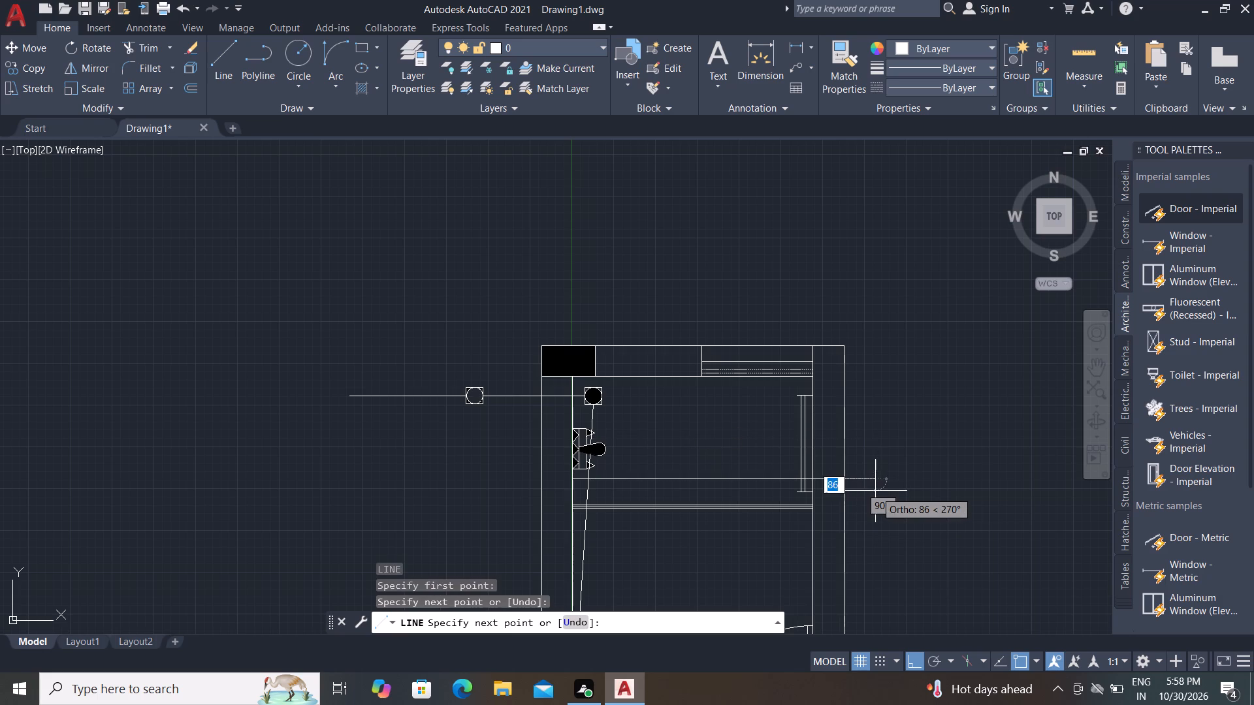
scroll(876, 491, "up", 4)
key("Escape")
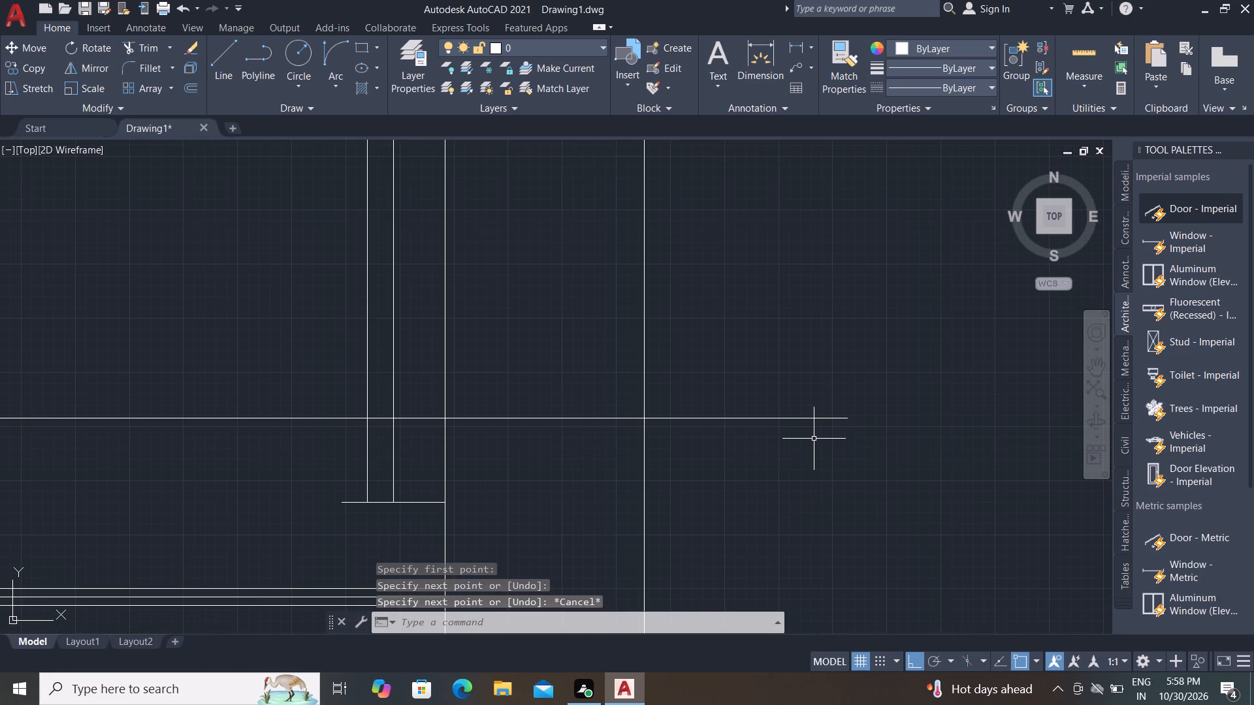
Draw a circle of radius about 105 centred on the horizontal line's end outside the wall.
scroll(816, 435, "down", 2)
key("c")
key("space")
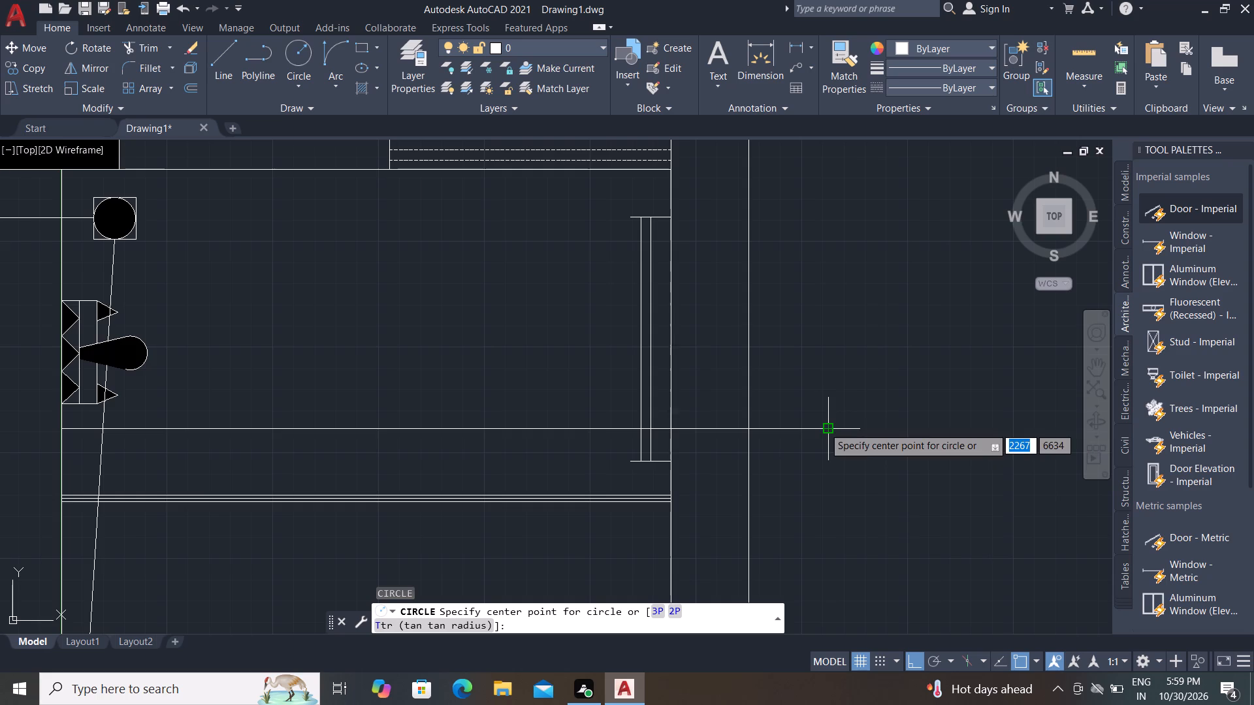
left_click(824, 427)
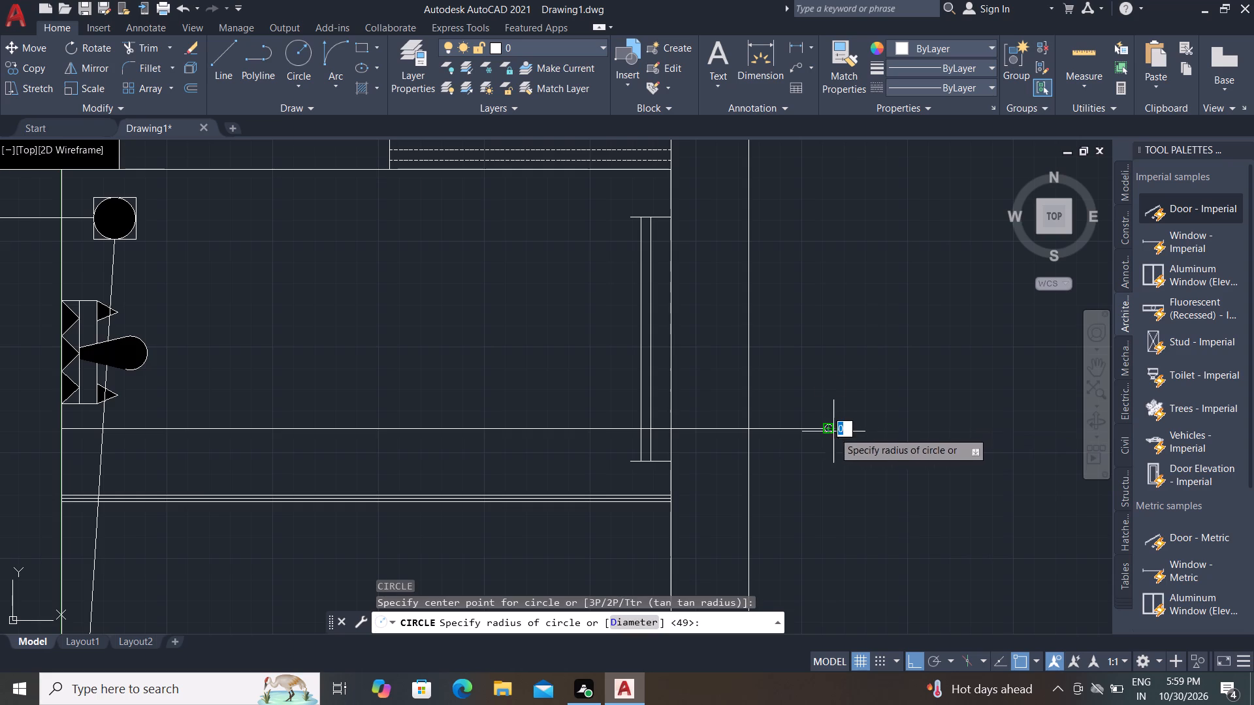
left_click(864, 464)
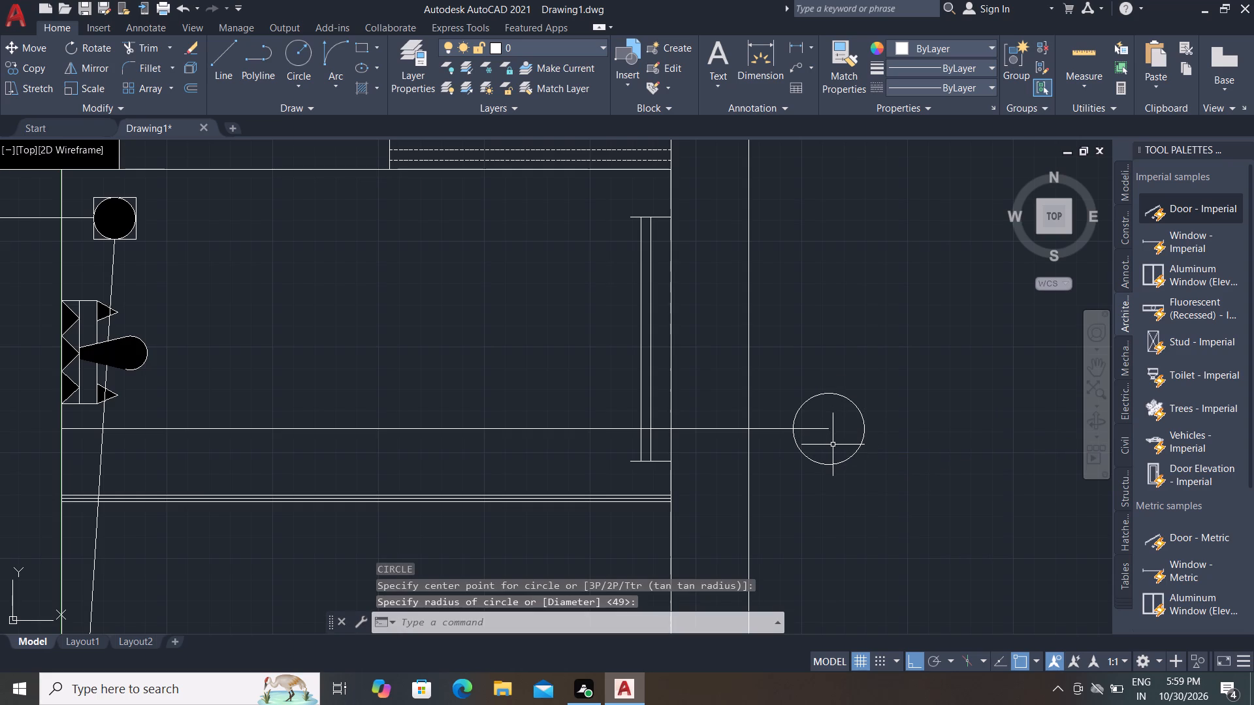
Trim the part of the horizontal line that lies inside the circle.
key("t")
key("r")
key("space")
left_click(821, 430)
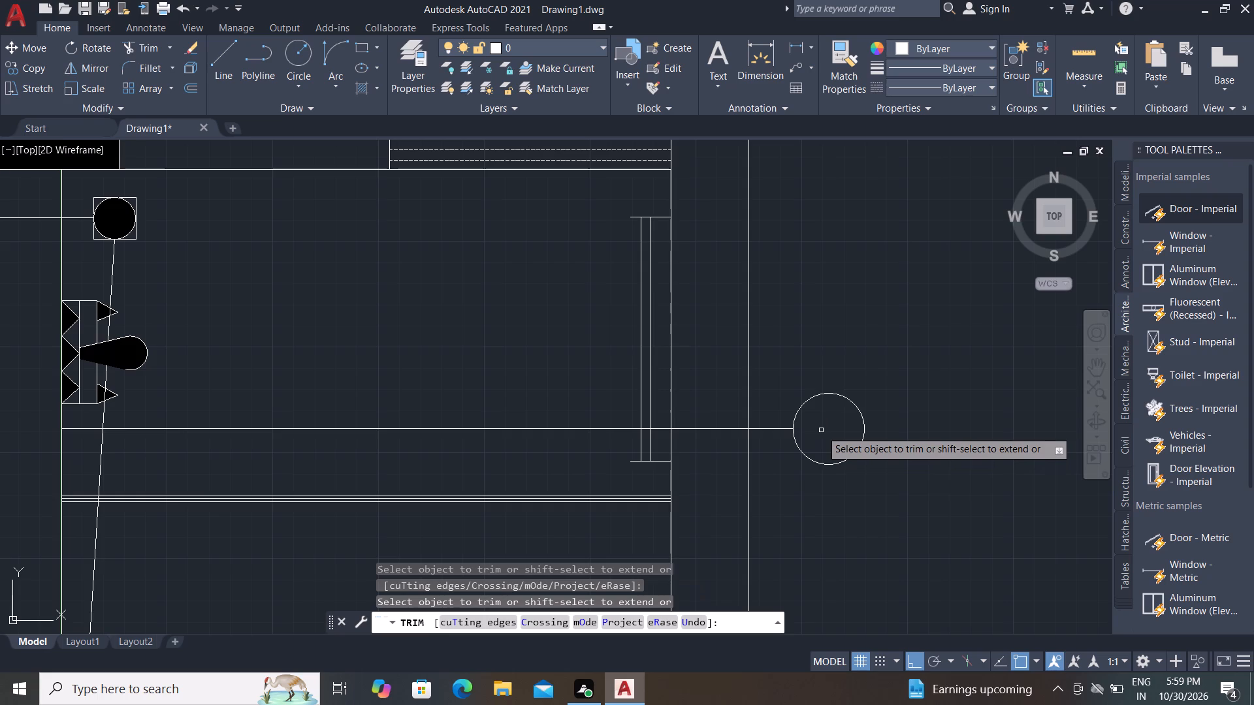
key("Escape")
key("Escape")
key("Escape")
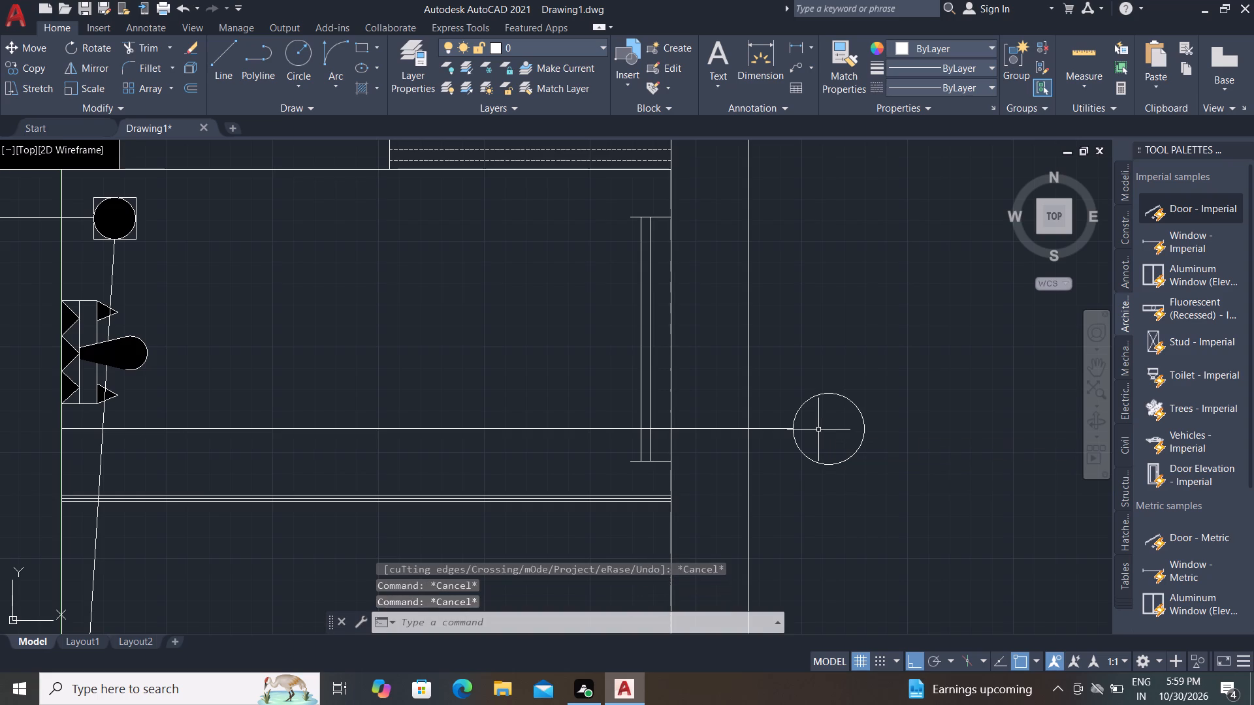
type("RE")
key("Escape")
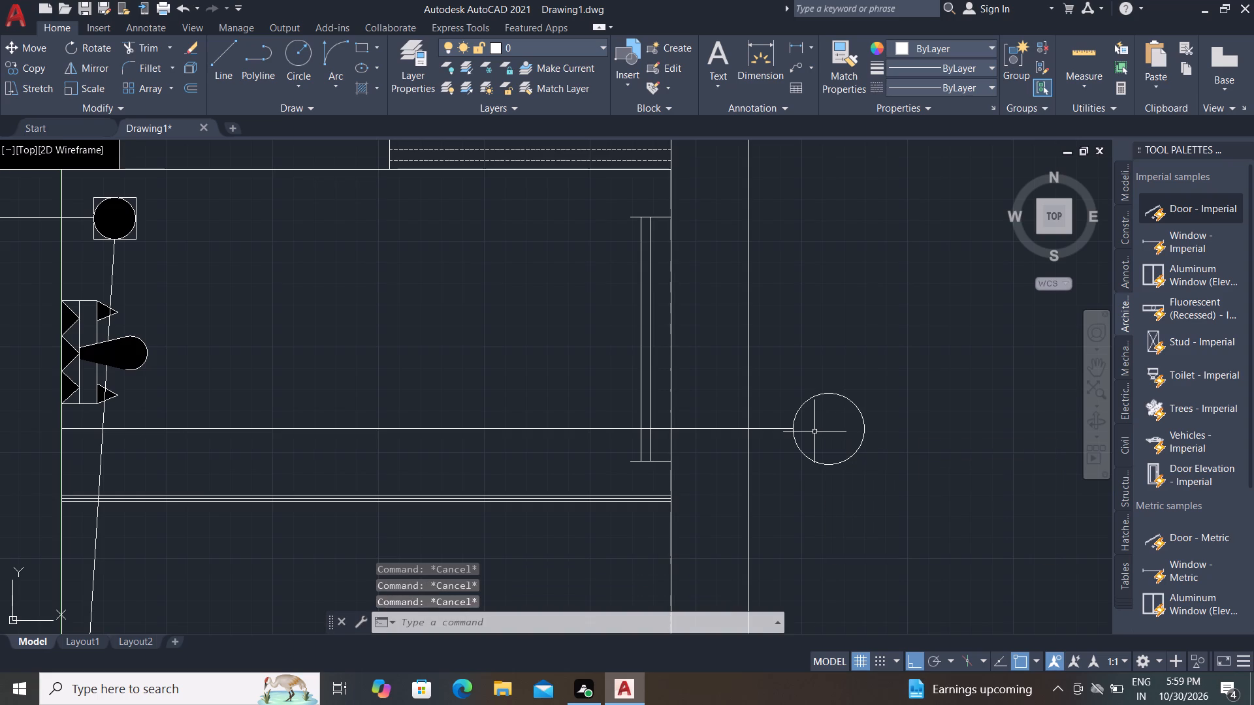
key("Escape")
Draw a vertical line about 179 long upward from the circle's centre.
key("l")
key("space")
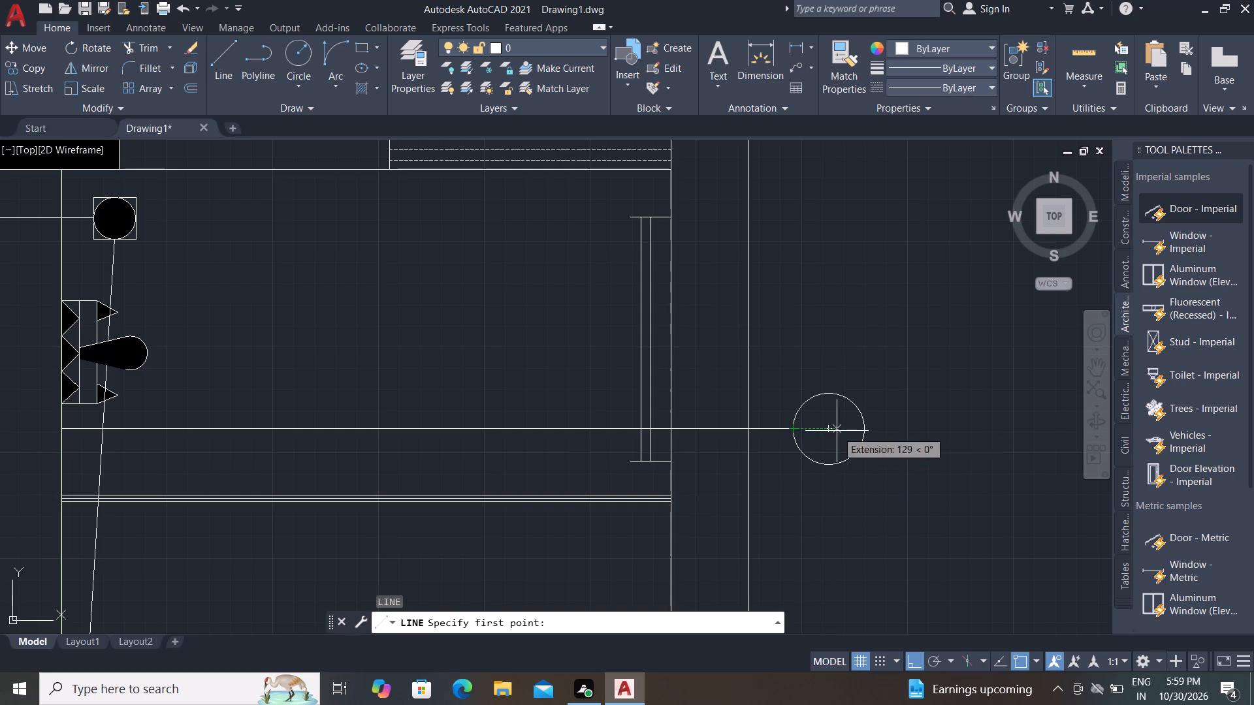
left_click(833, 431)
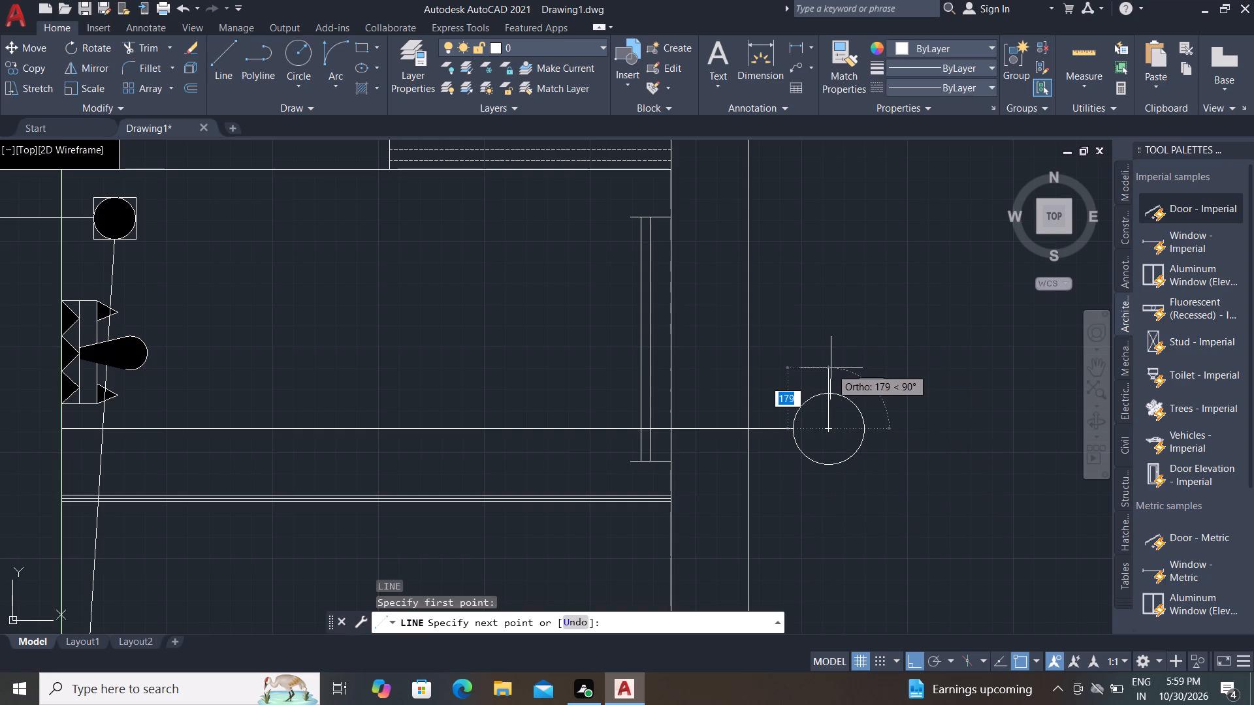
left_click(828, 367)
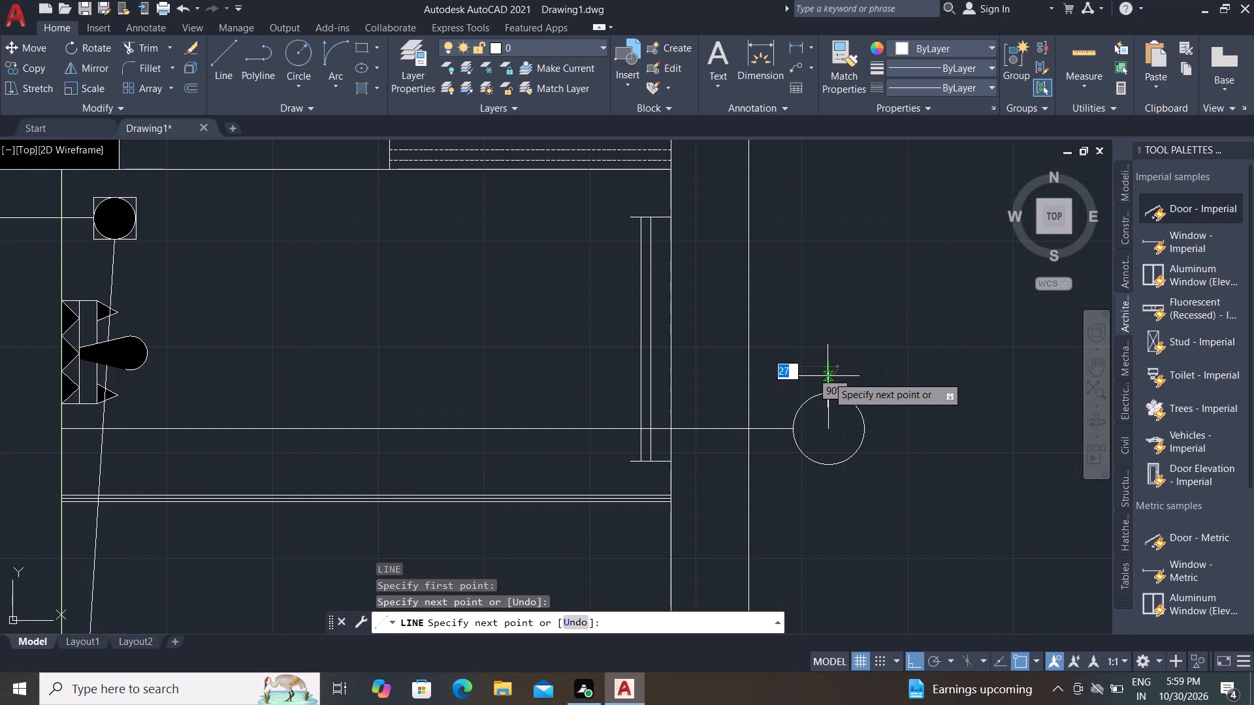
key("Escape")
With Ortho turned off, draw a slanted line from the horizontal line between wall and circle to the vertical line's upper end.
key("l")
key("space")
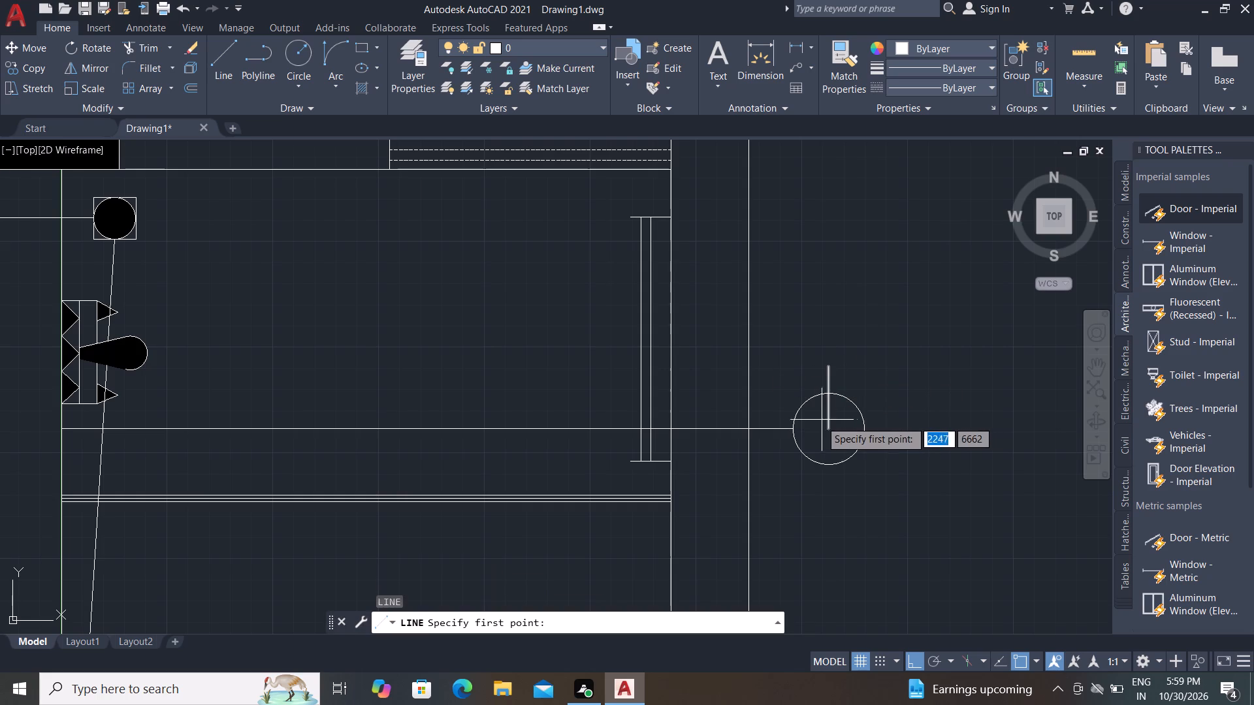
left_click(793, 428)
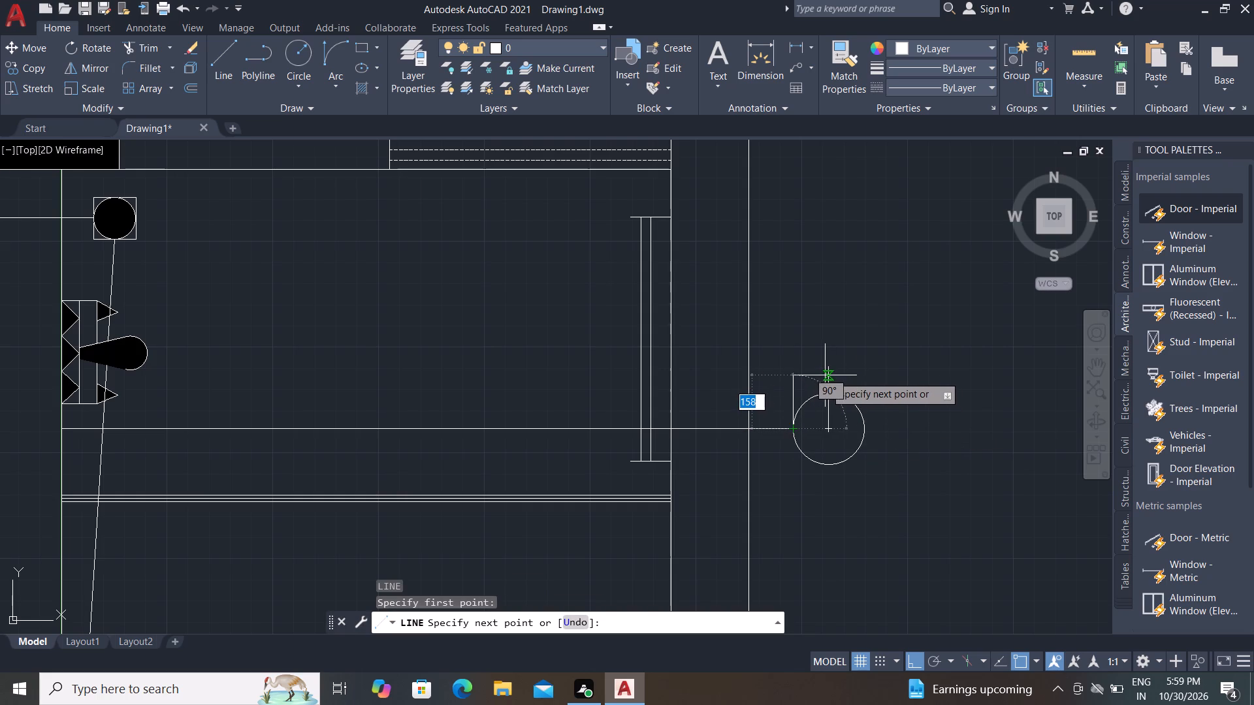
scroll(820, 378, "up", 3)
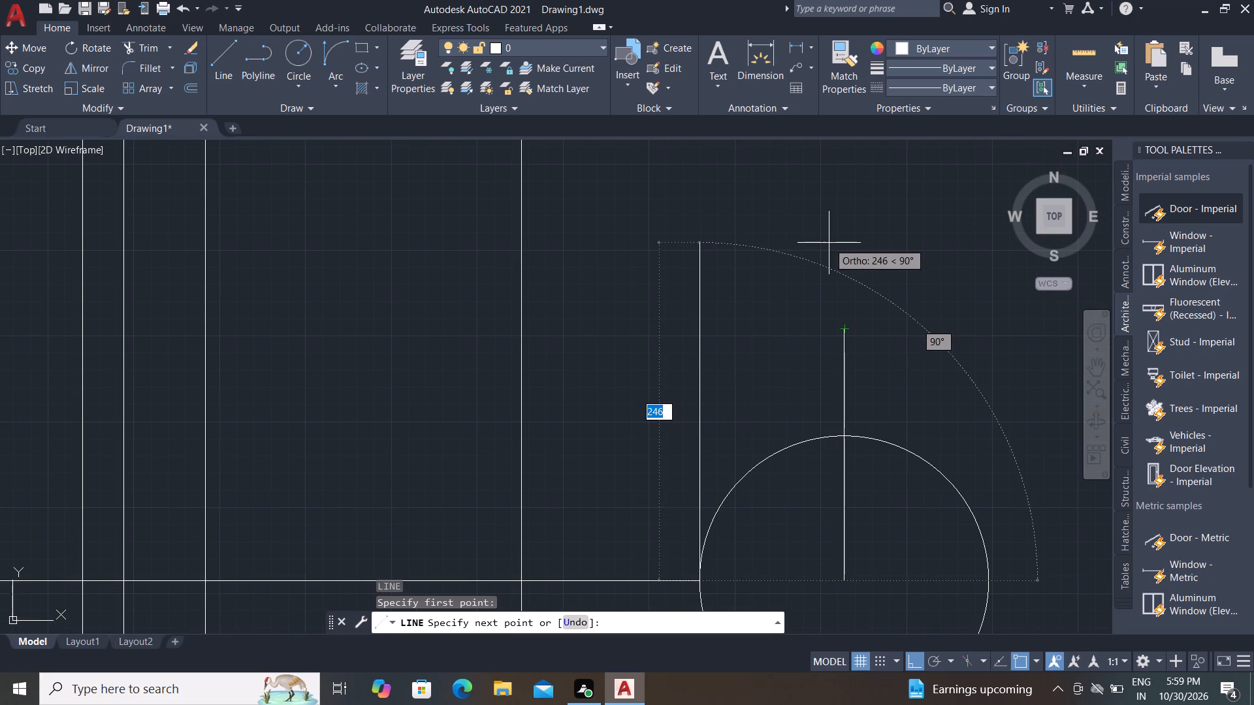
key("F8")
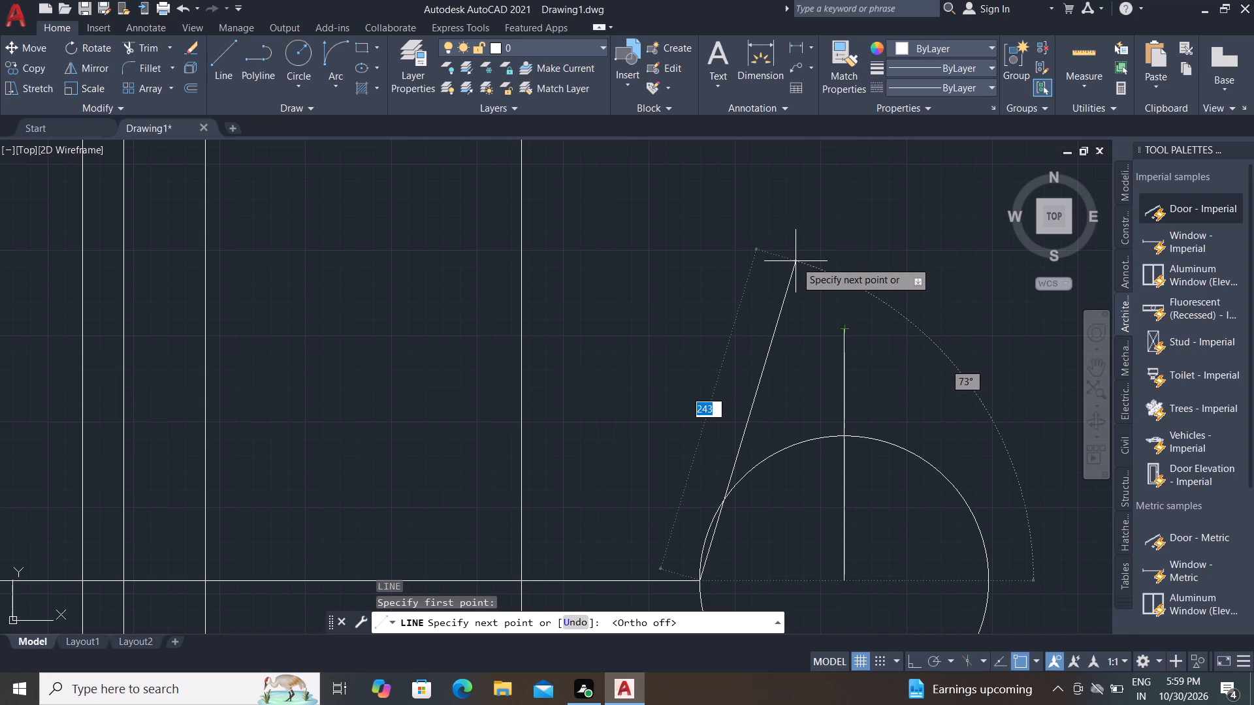
key("Escape")
type("L")
key("space")
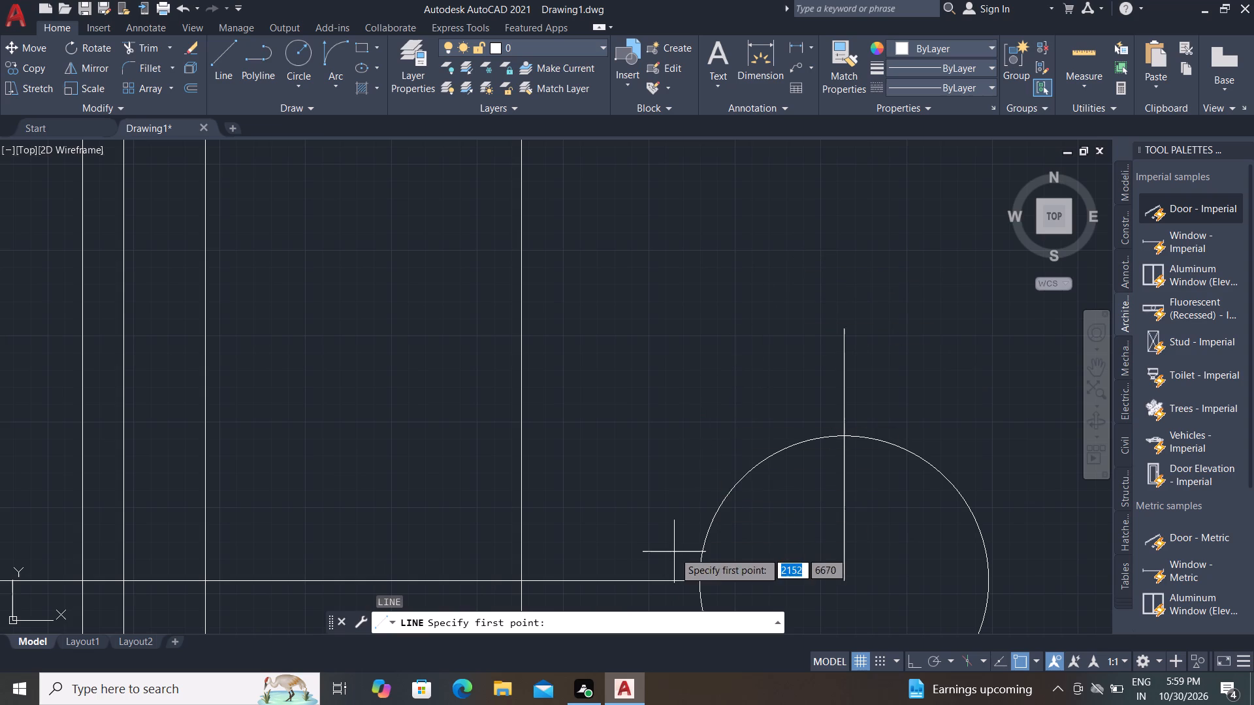
left_click(600, 580)
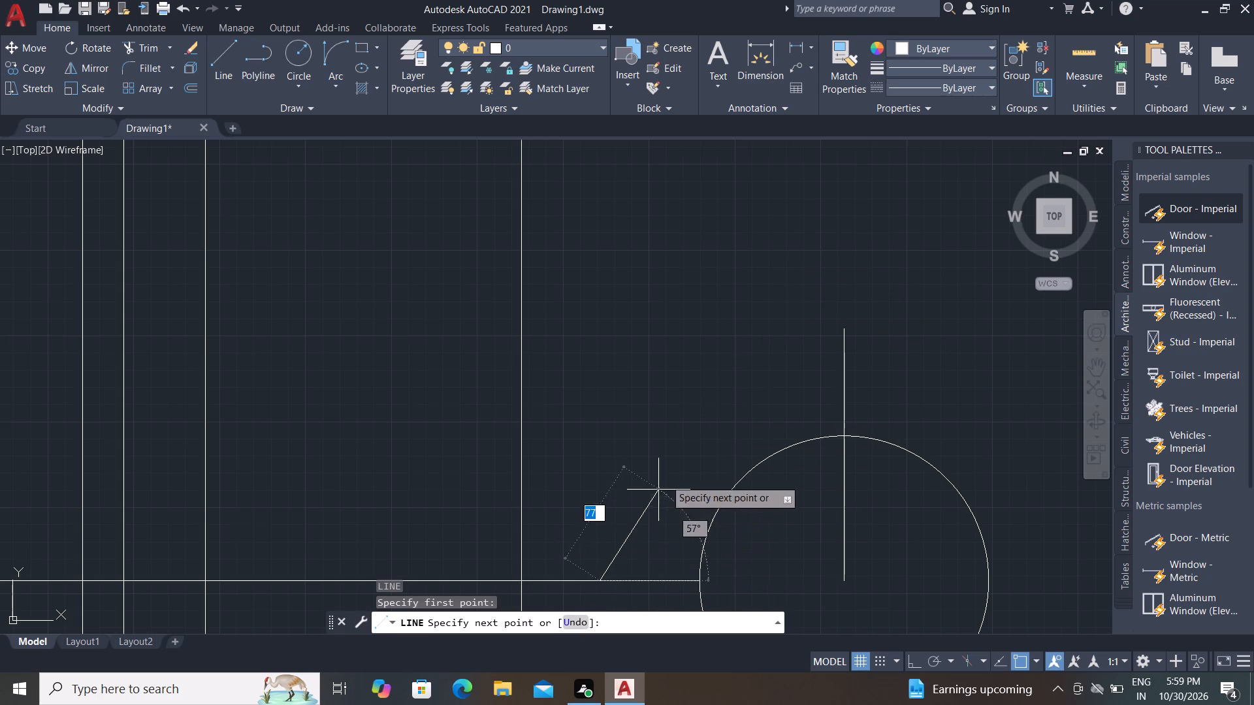
left_click(842, 332)
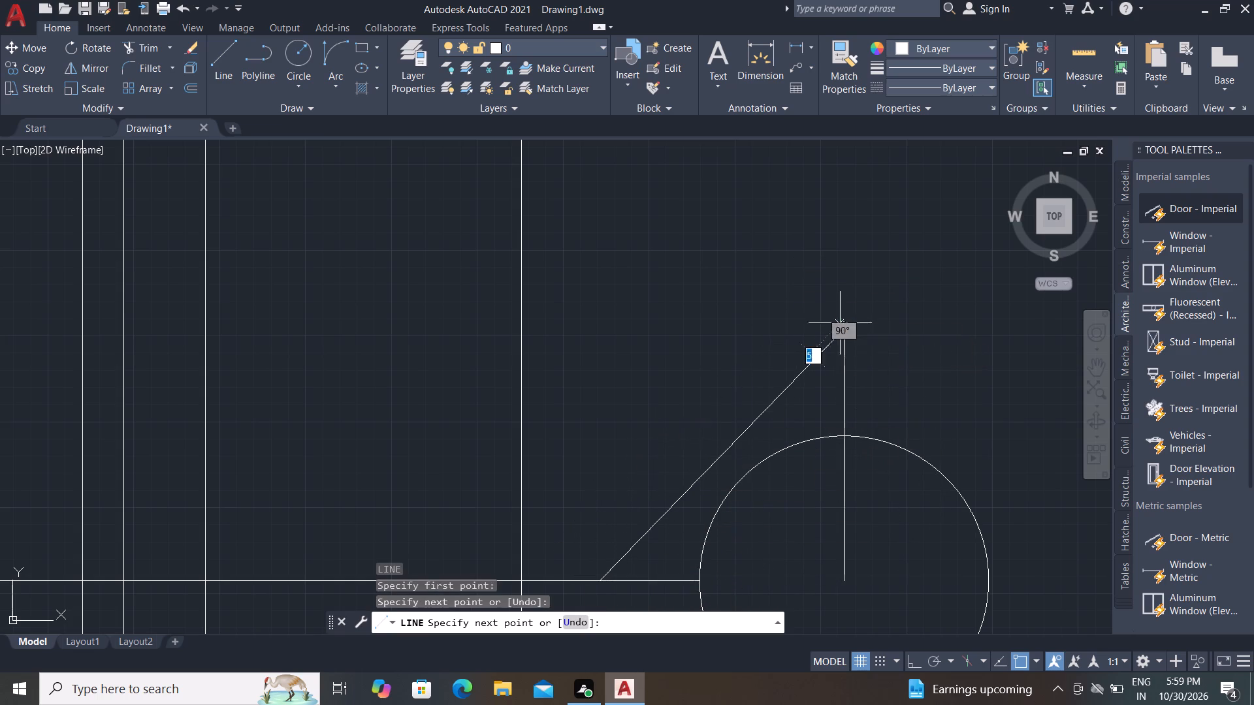
scroll(837, 309, "down", 2)
key("Escape")
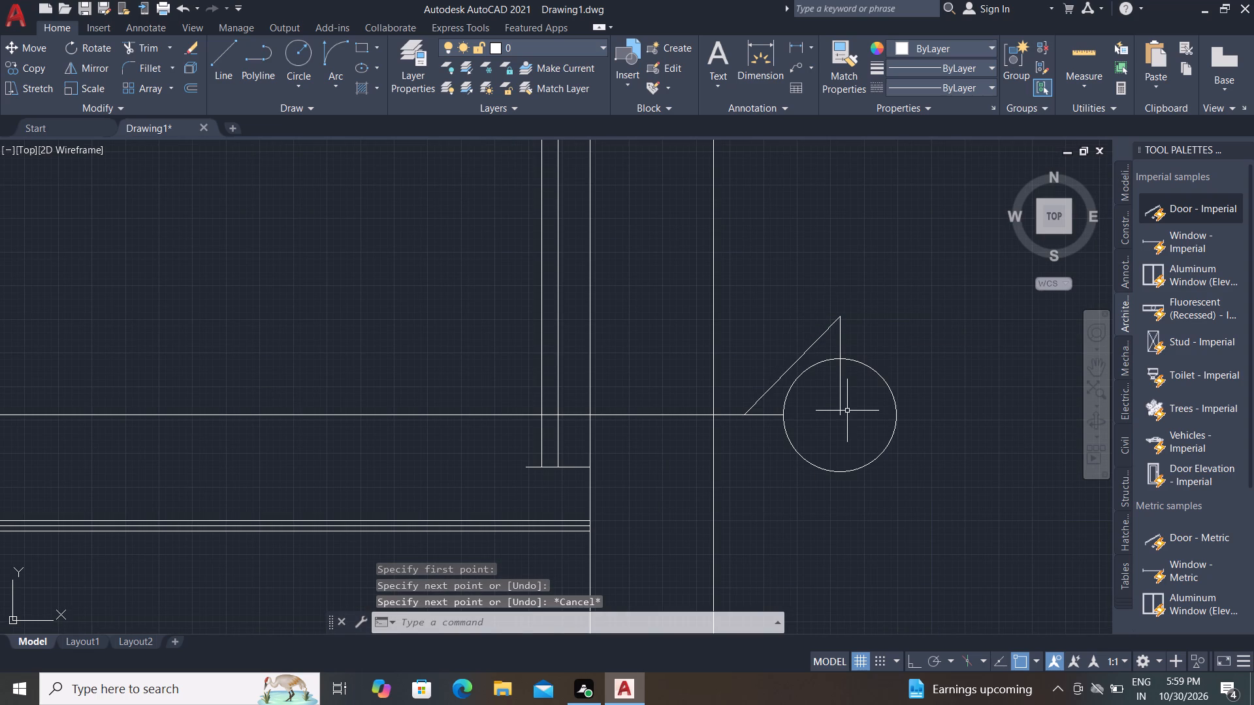
Mirror the slanted line about the vertical line through the circle's centre, keeping the original.
type("MI")
key("space")
left_click(807, 350)
right_click(807, 350)
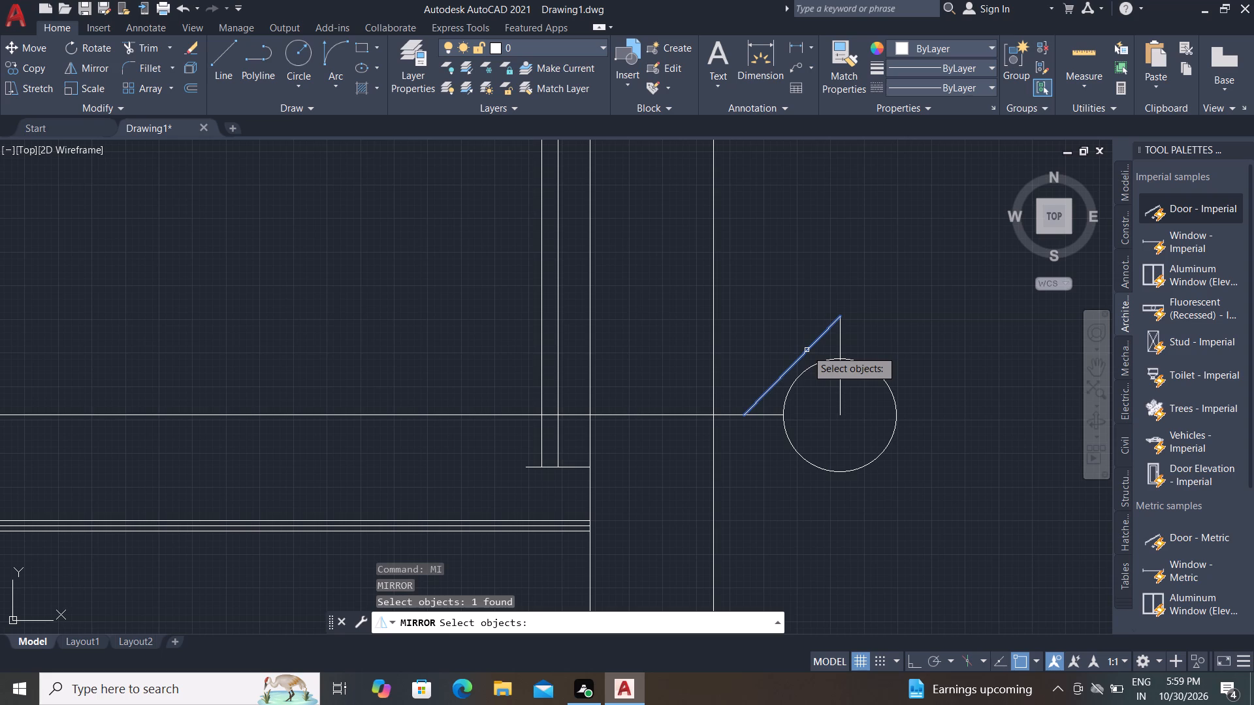
right_click(807, 347)
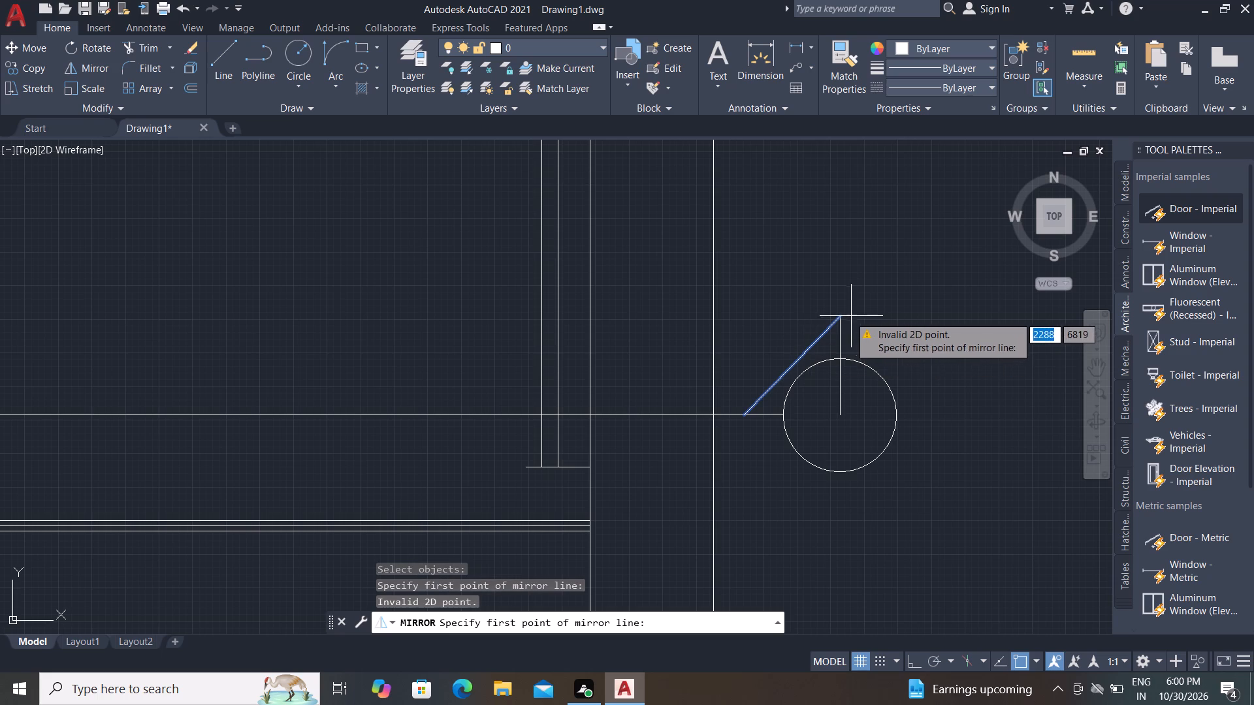
left_click(837, 316)
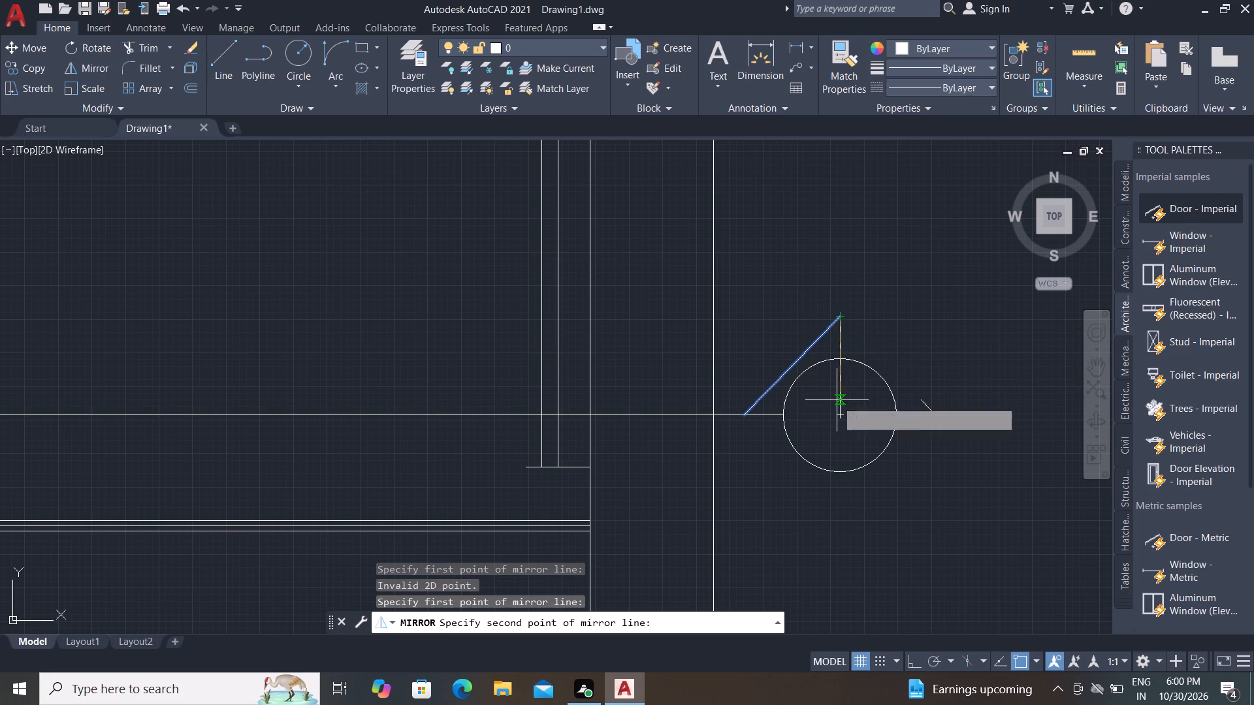
left_click(837, 413)
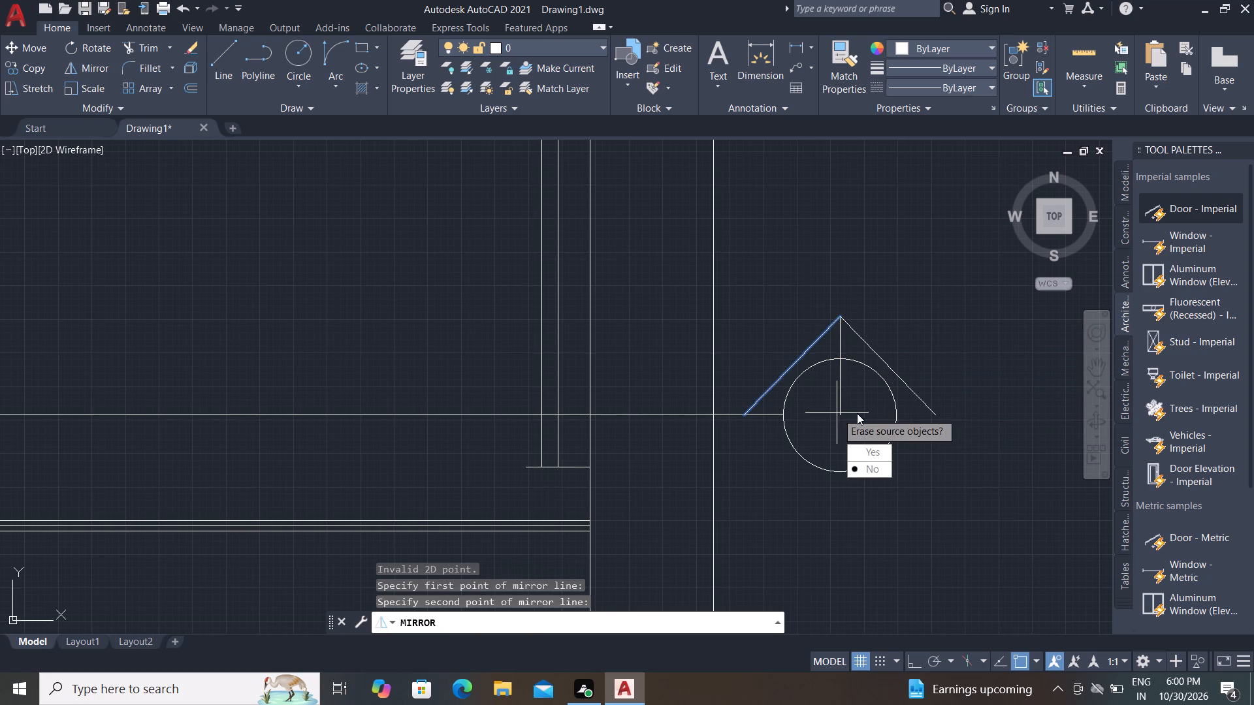
left_click_drag(860, 469, 836, 413)
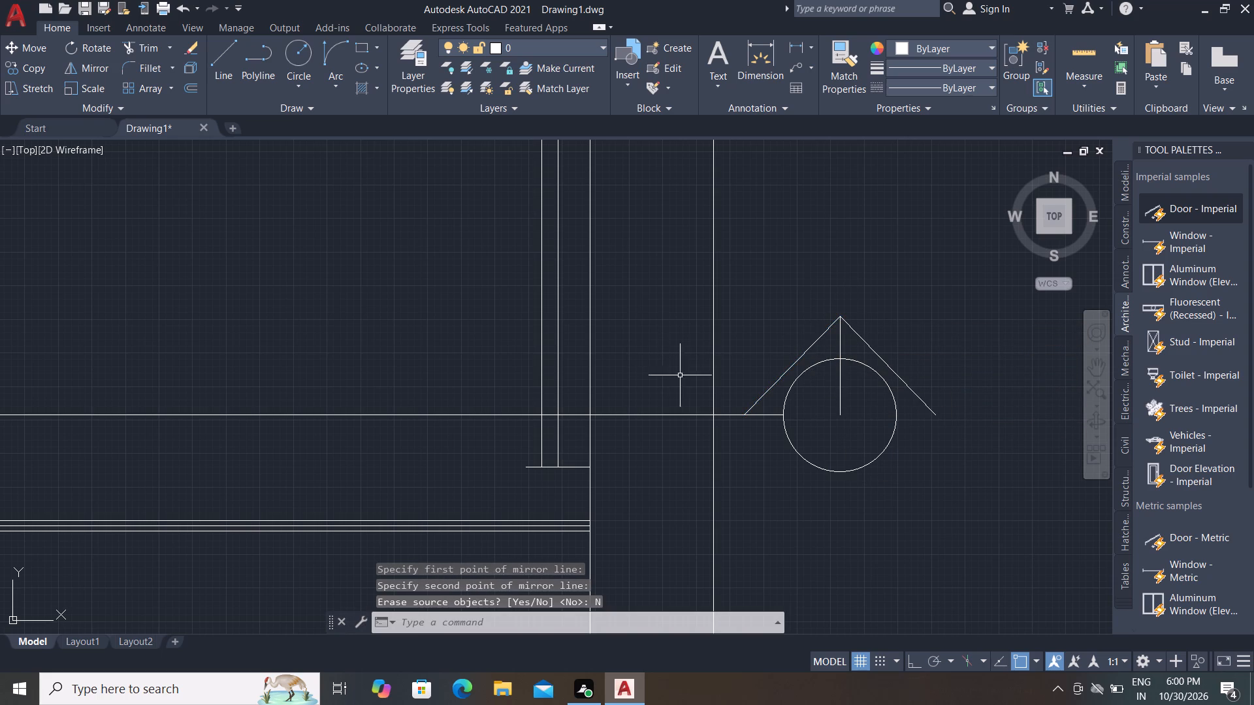
key("Escape")
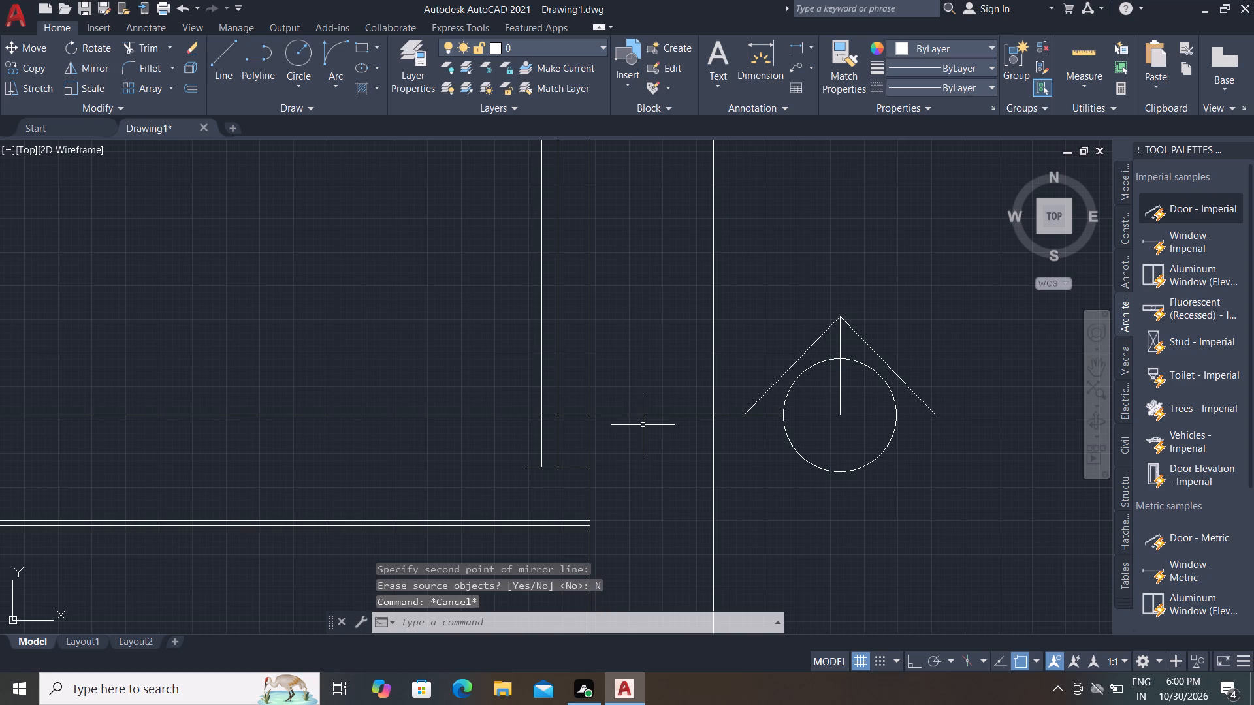
Trim away the vertical line both above and inside the circle.
type("TR")
key("space")
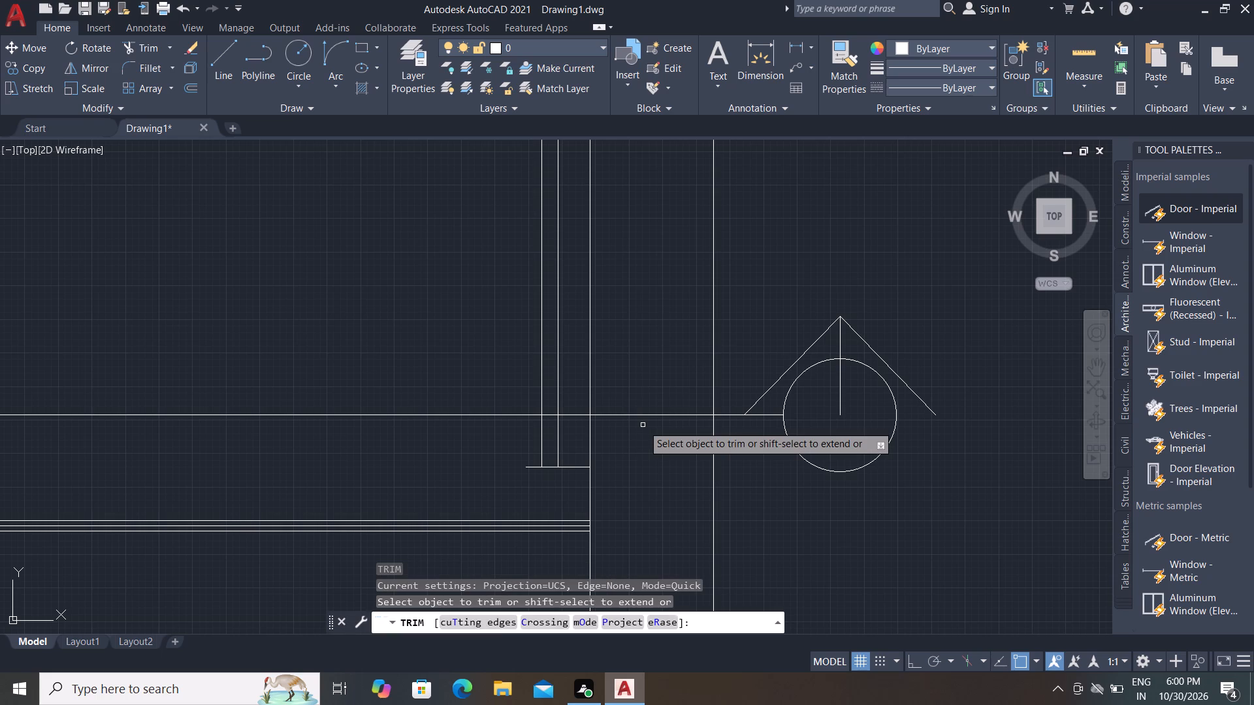
left_click(840, 340)
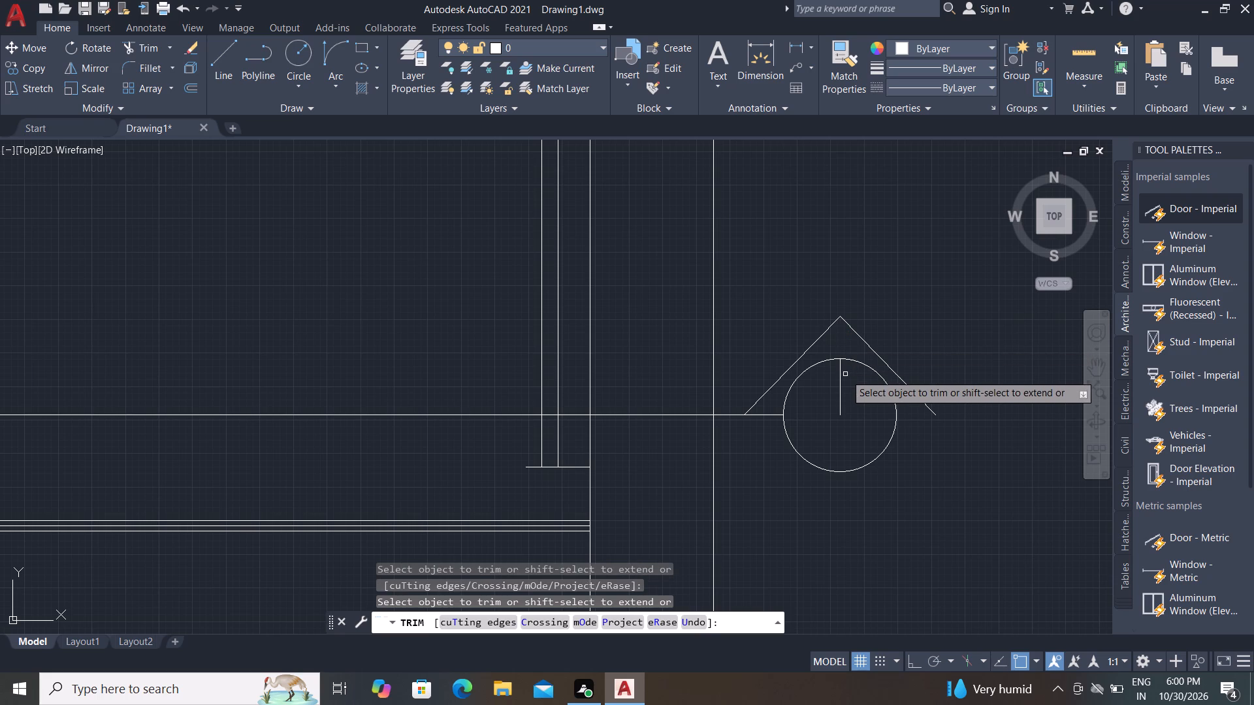
left_click(840, 376)
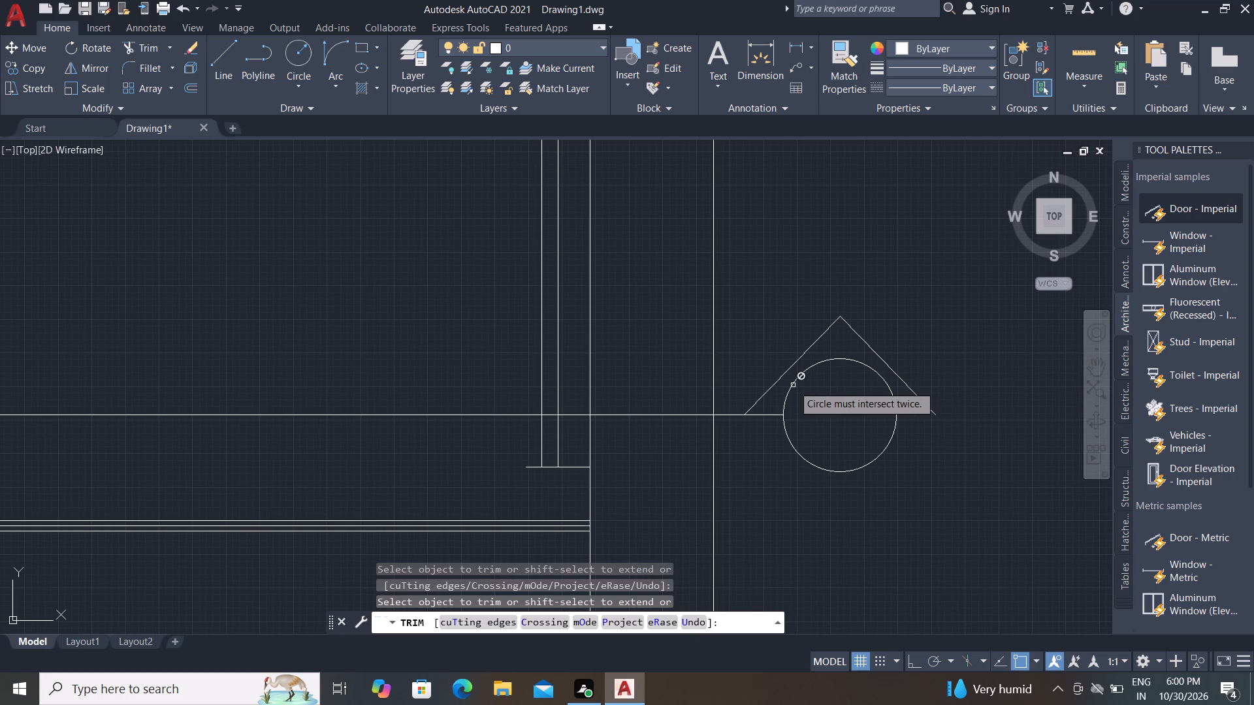
key("Escape")
Extend the horizontal line through the circle to the lower end of the mirrored slanted line.
type("EX")
key("space")
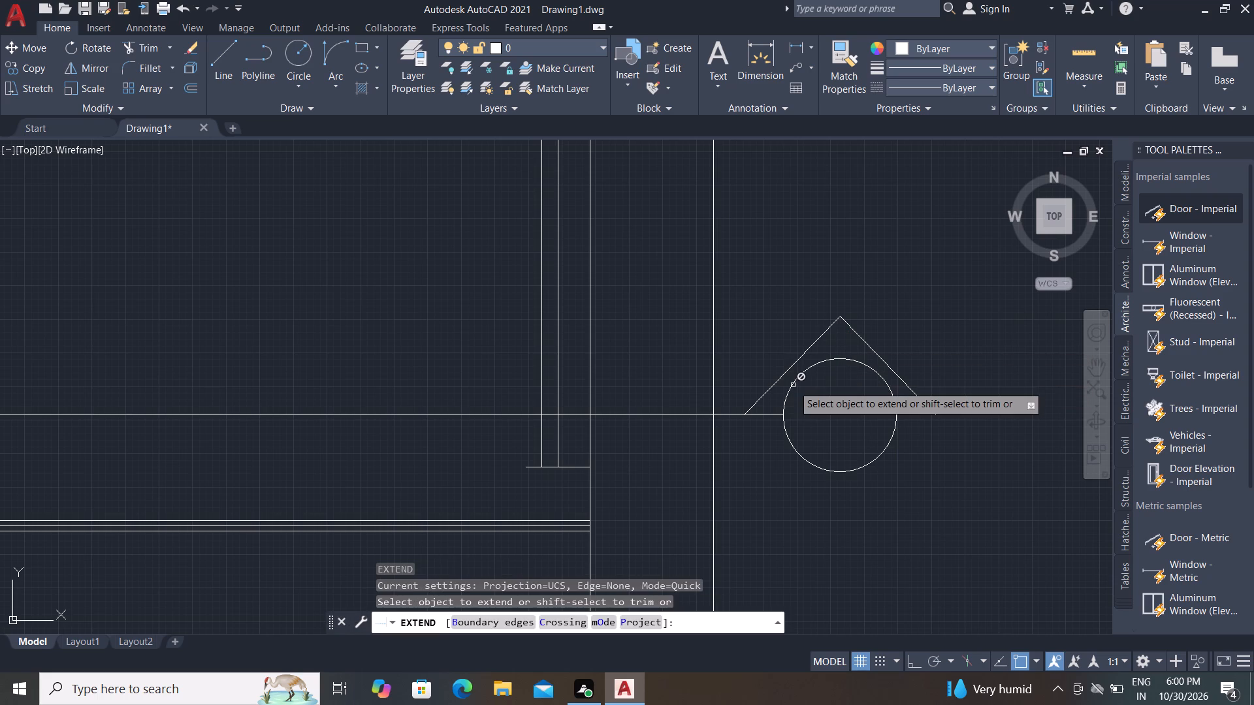
left_click(773, 418)
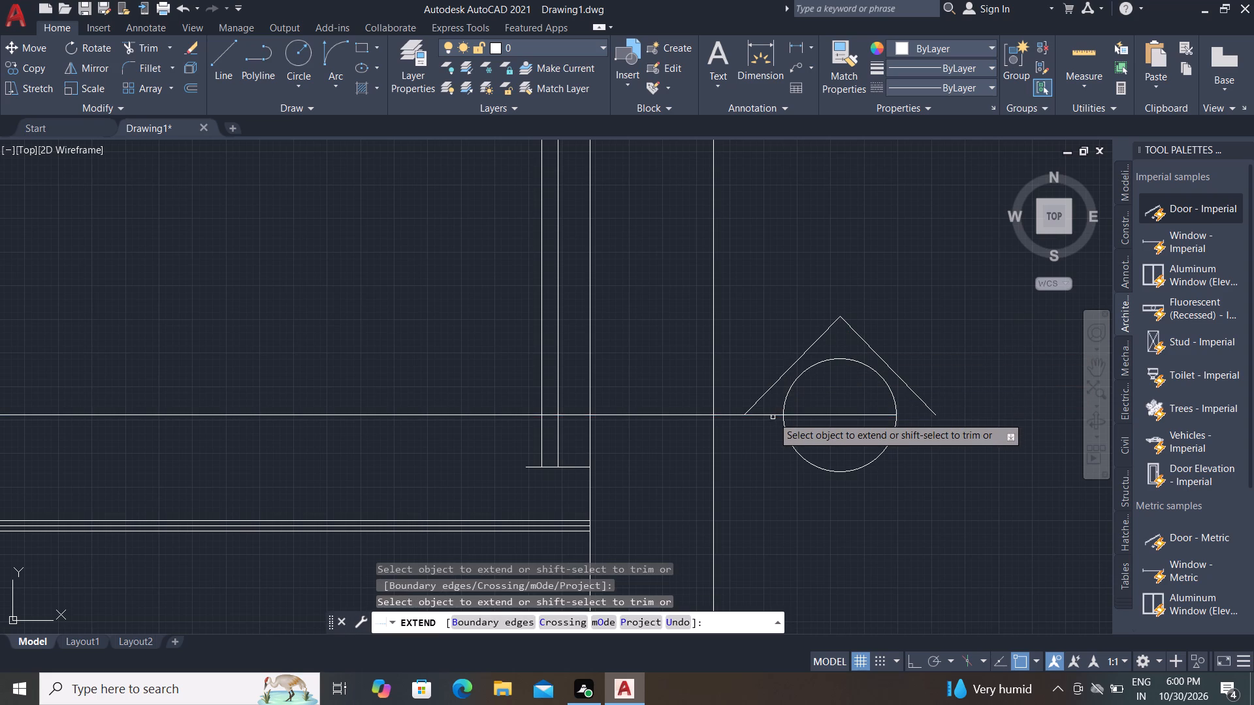
left_click(775, 415)
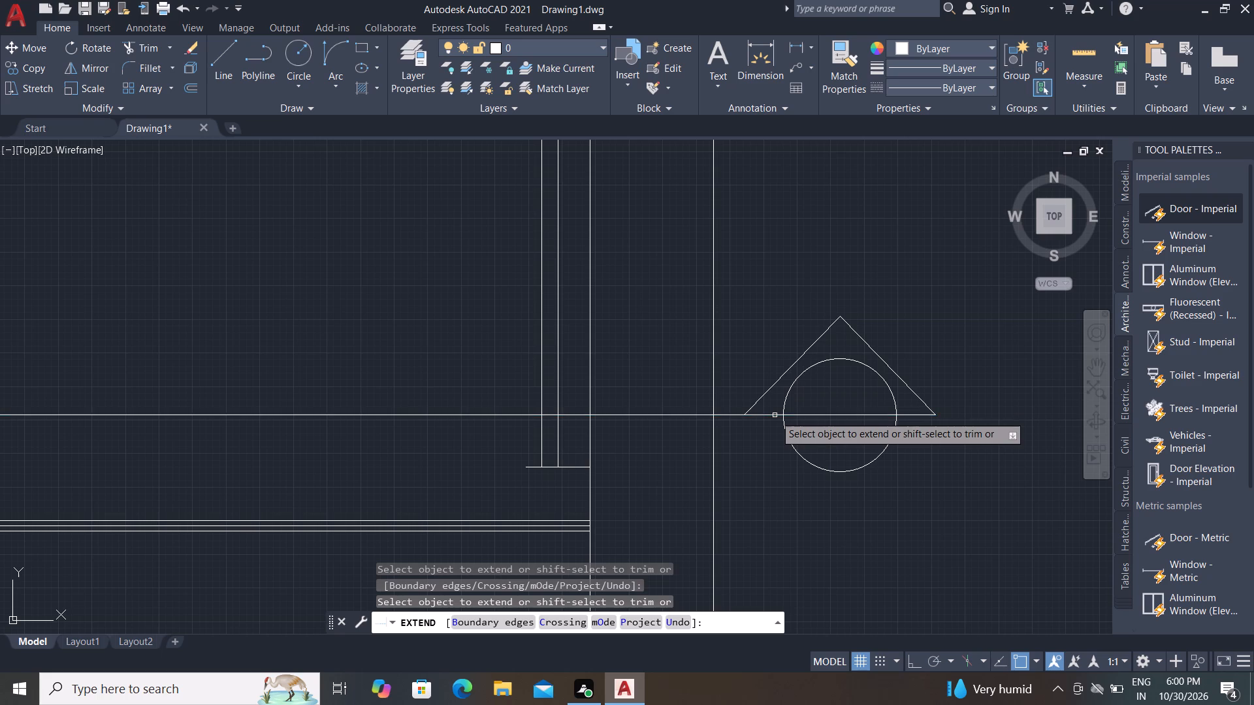
key("Escape")
key("Escape")
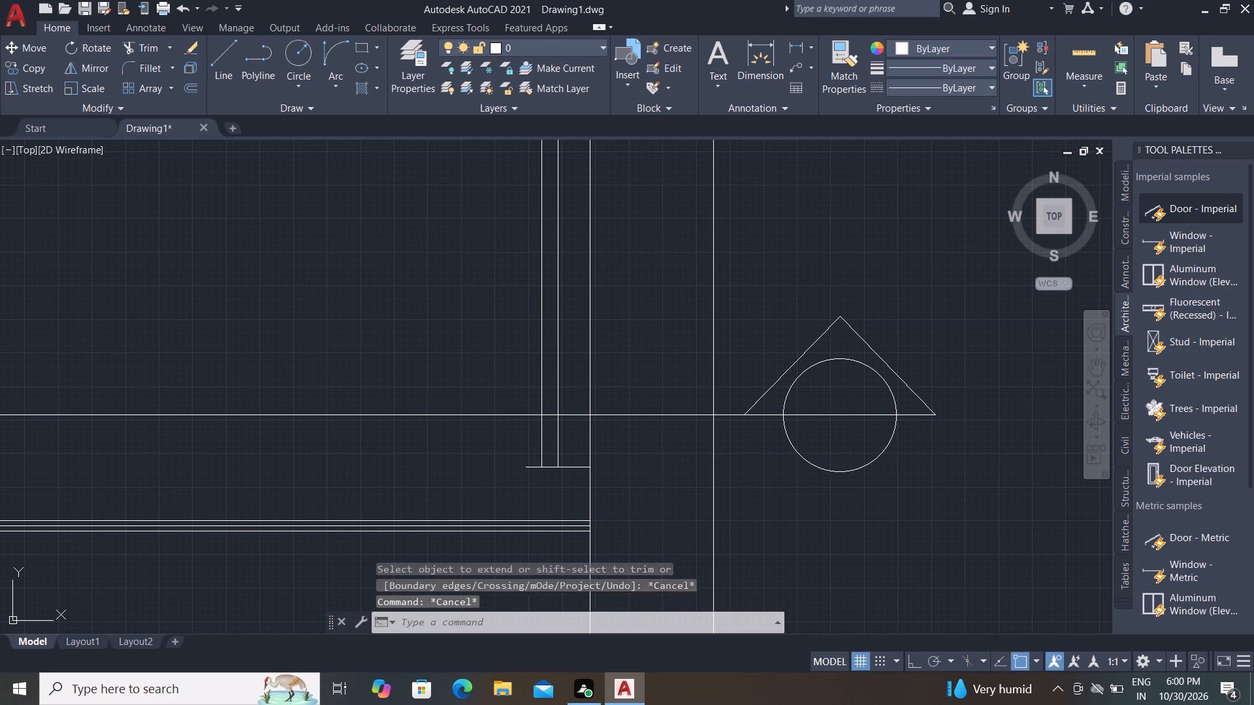
key("Escape")
key("Escape")
key("Escape")
key("Escape")
key("Escape")
key("Escape")
key("Escape")
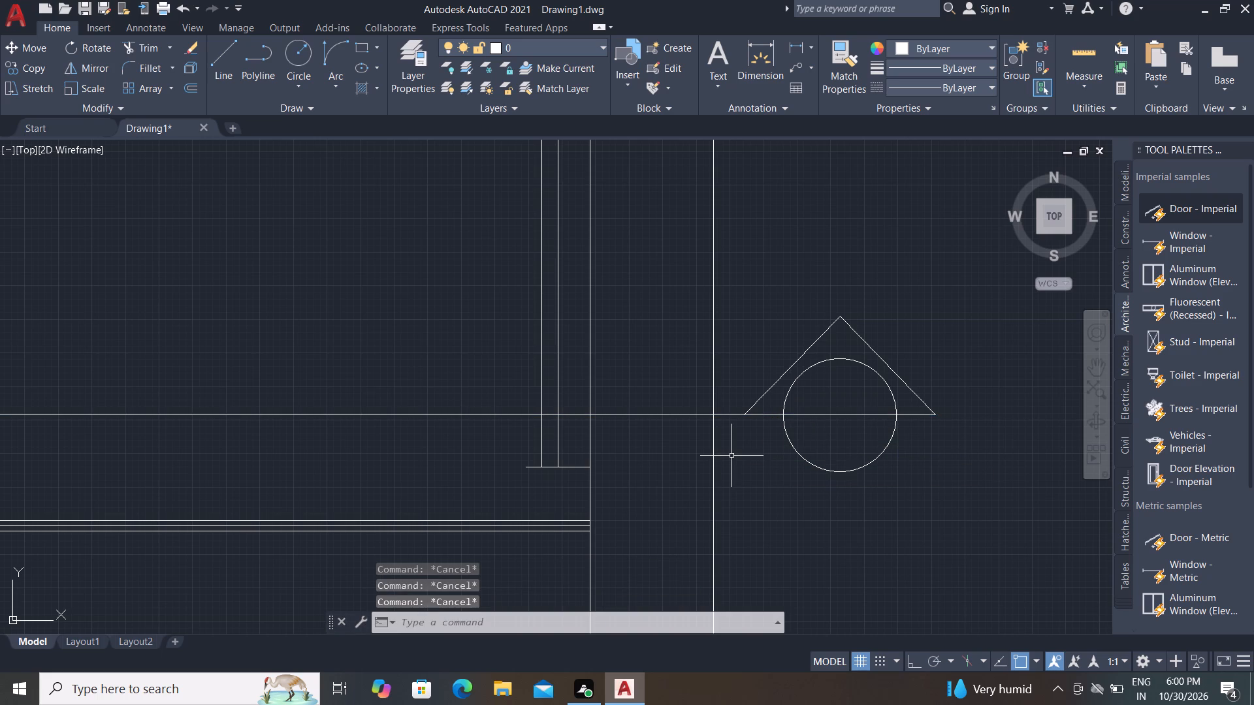
Trim the part of the extended horizontal line that lies inside the circle.
type("TR")
key("space")
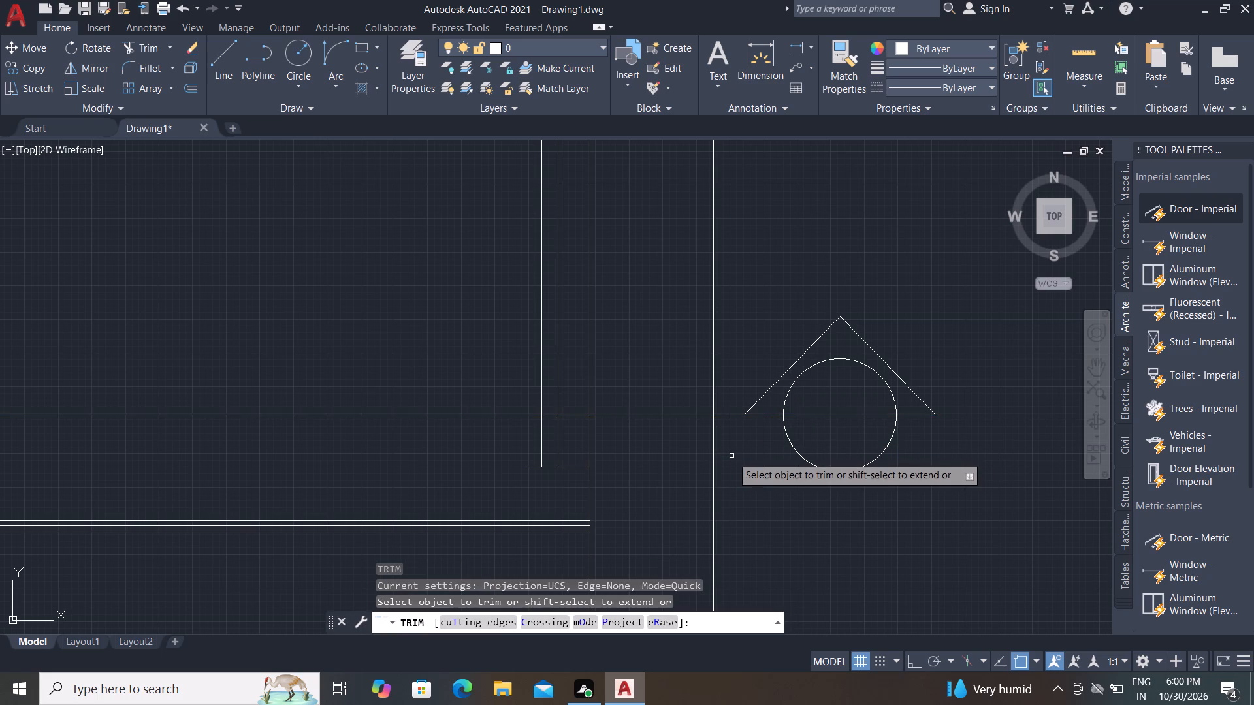
left_click(807, 413)
left_click(817, 428)
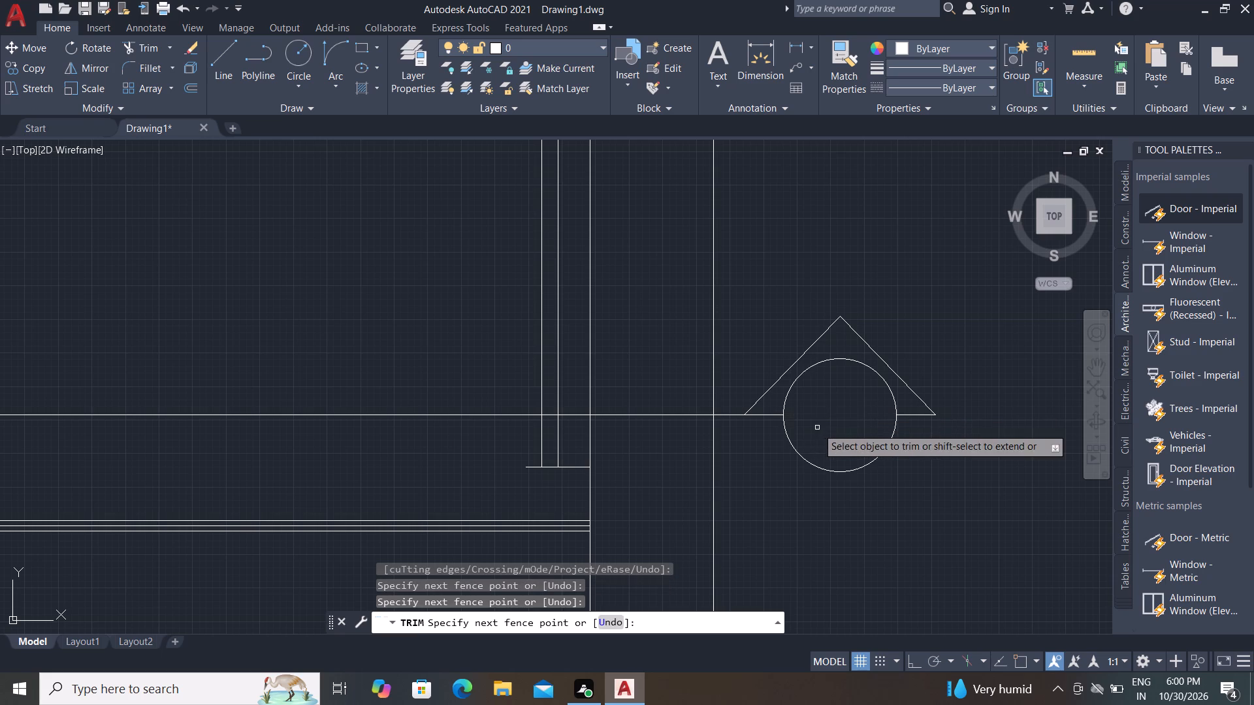
key("Escape")
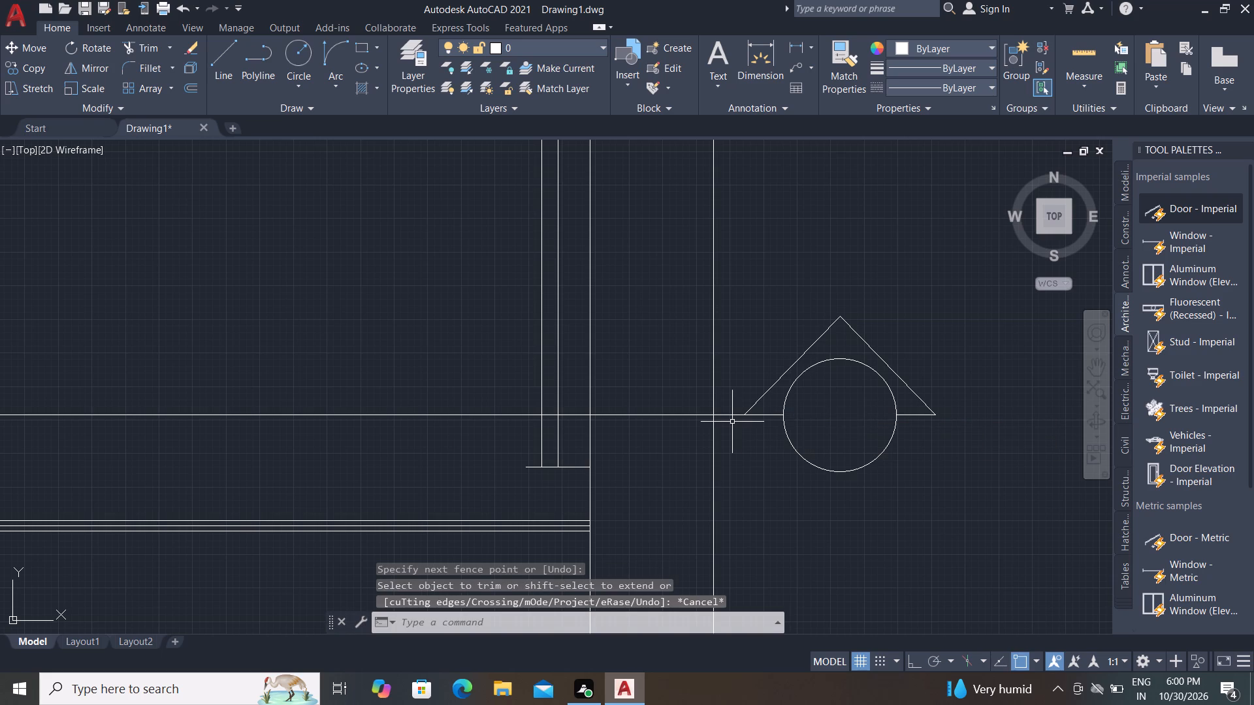
Fill the area between the triangle's sides and the circle with a black solid hatch.
type("H")
key("space")
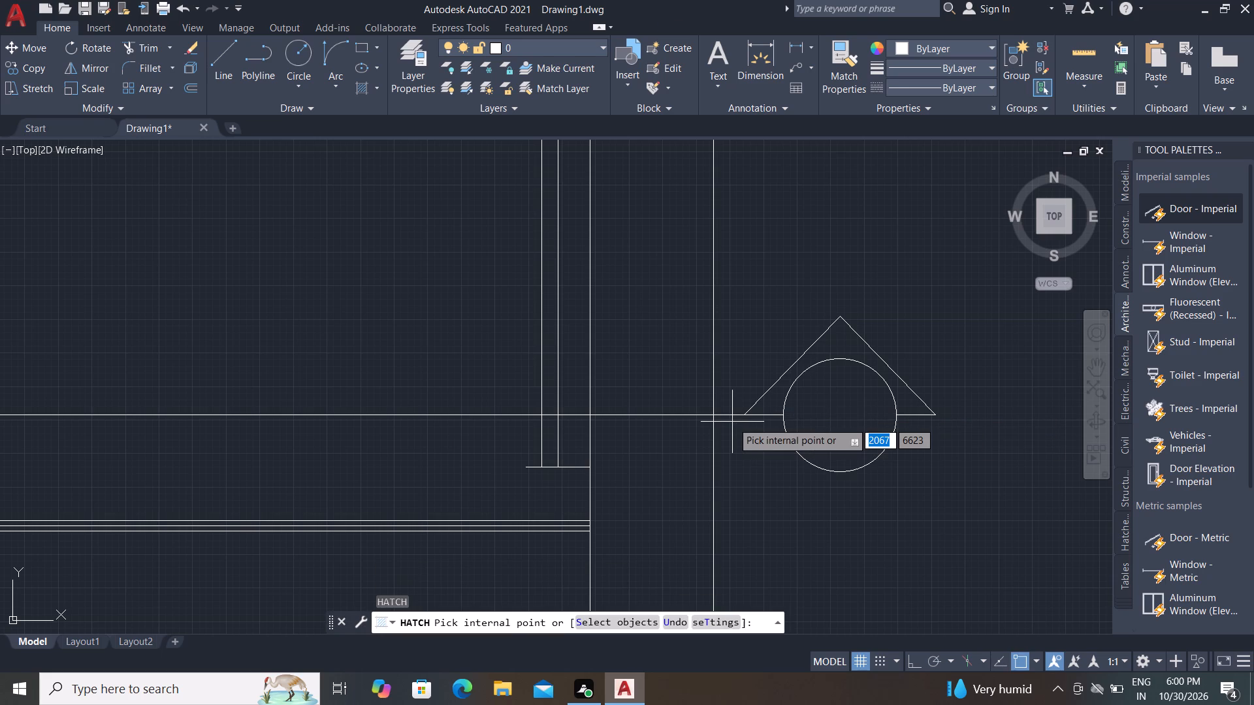
left_click(775, 398)
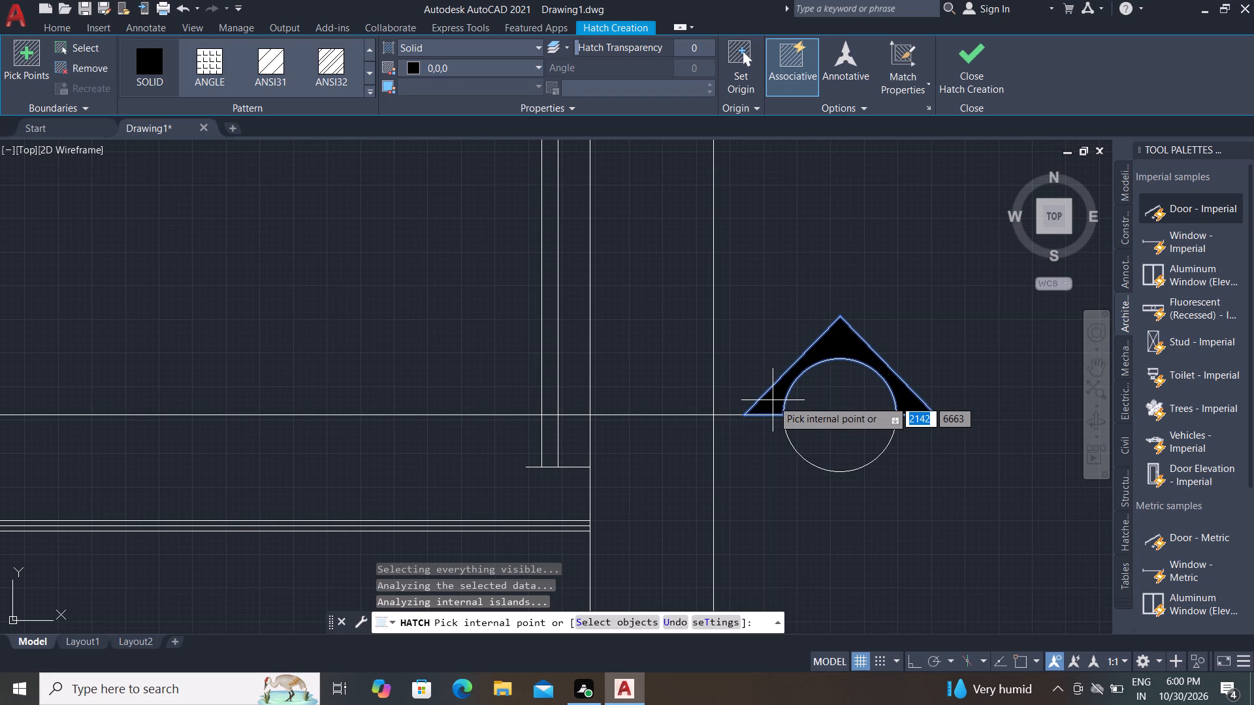
key("Escape")
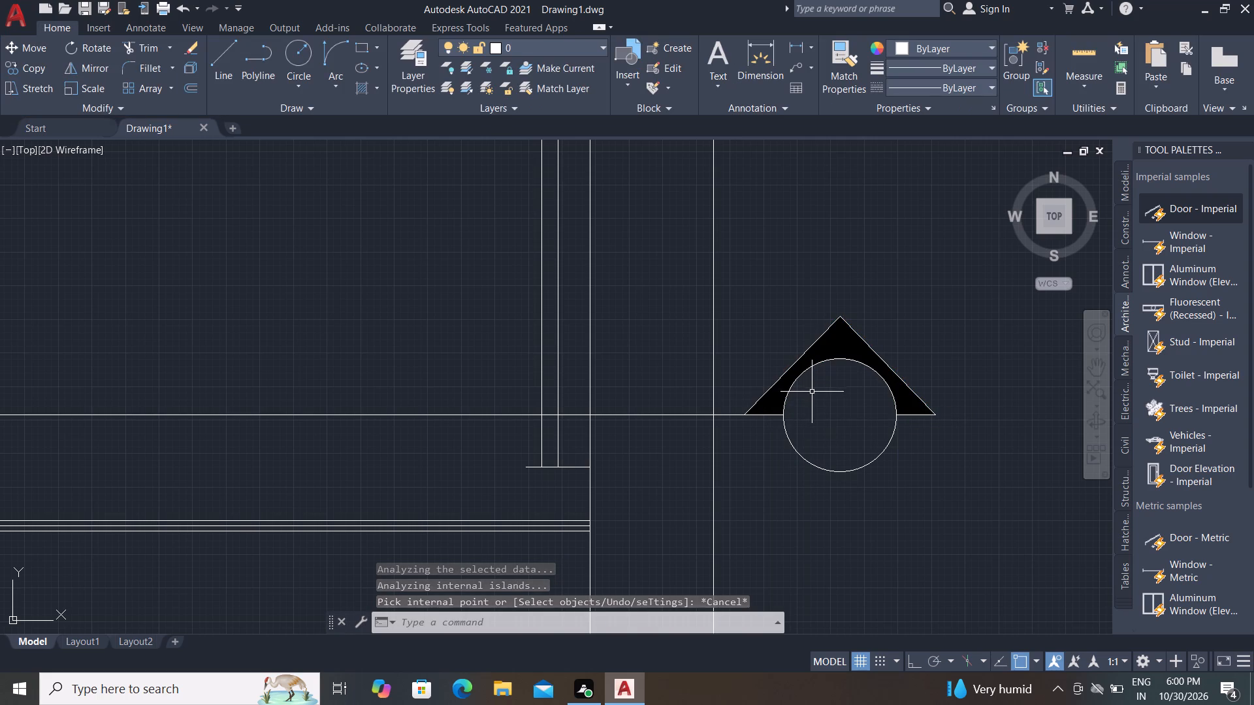
key("Escape")
Add the multiline text C inside the marker circle with a text height of 150.
key("t")
key("space")
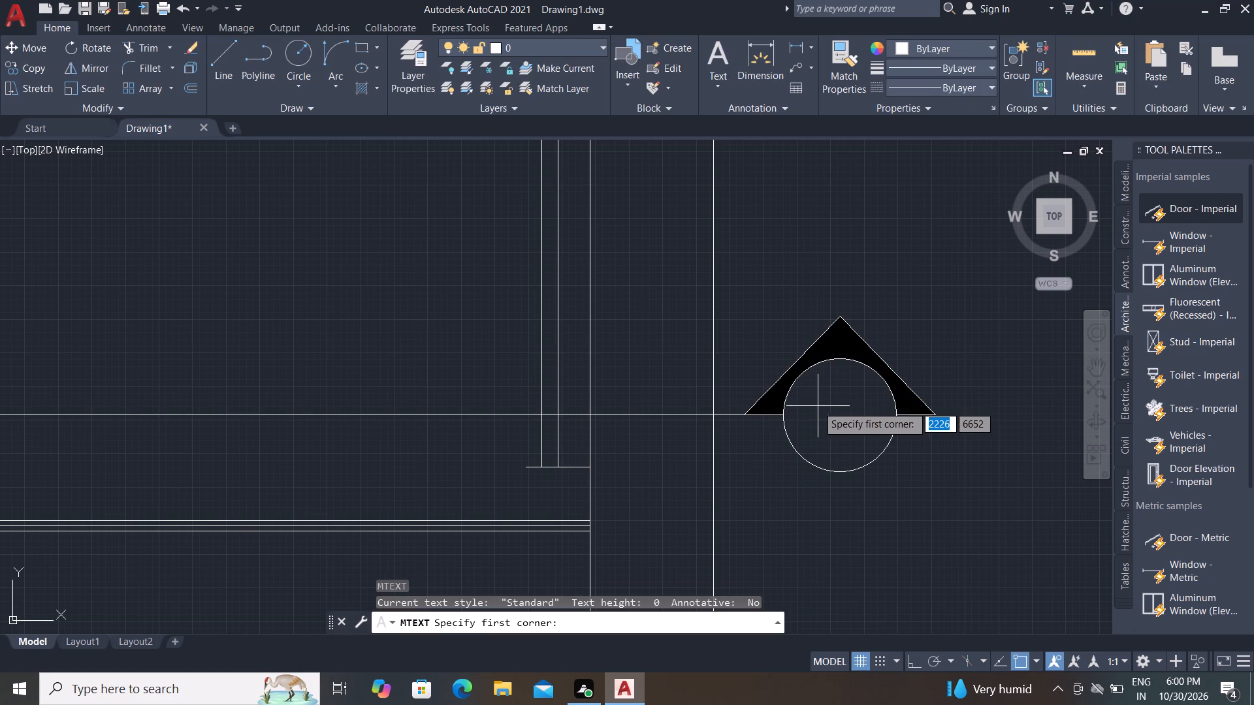
left_click(804, 394)
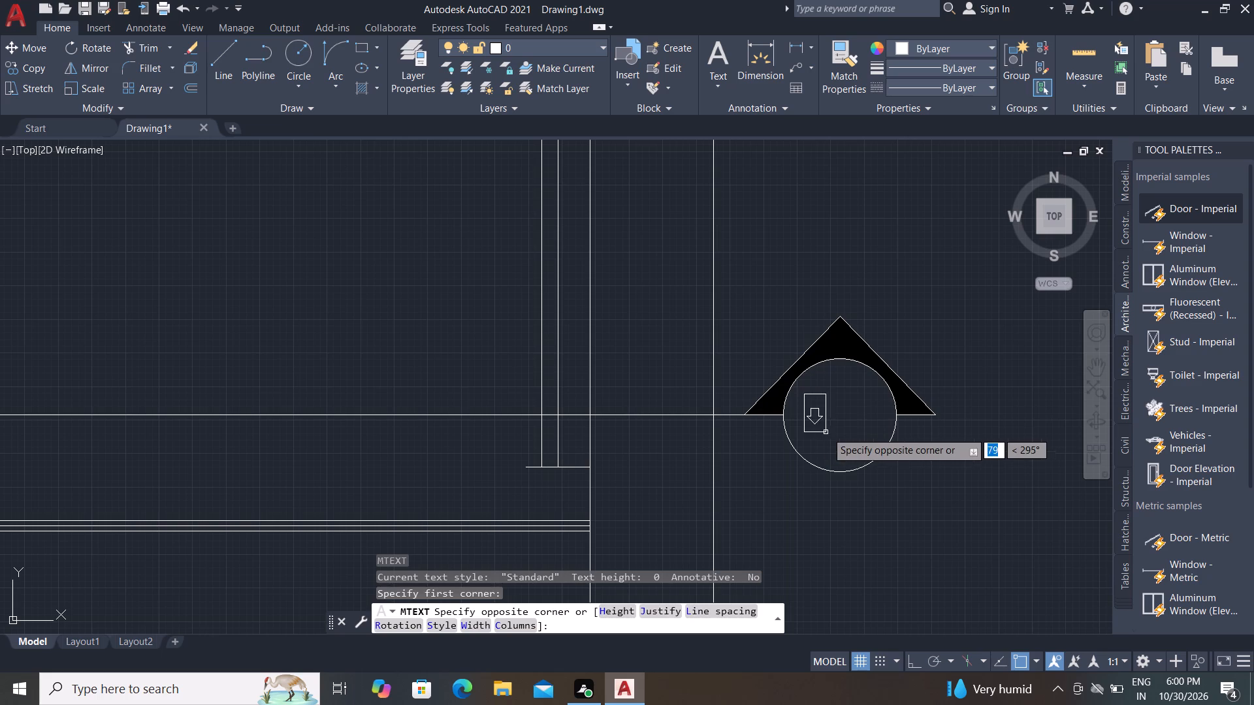
left_click(880, 431)
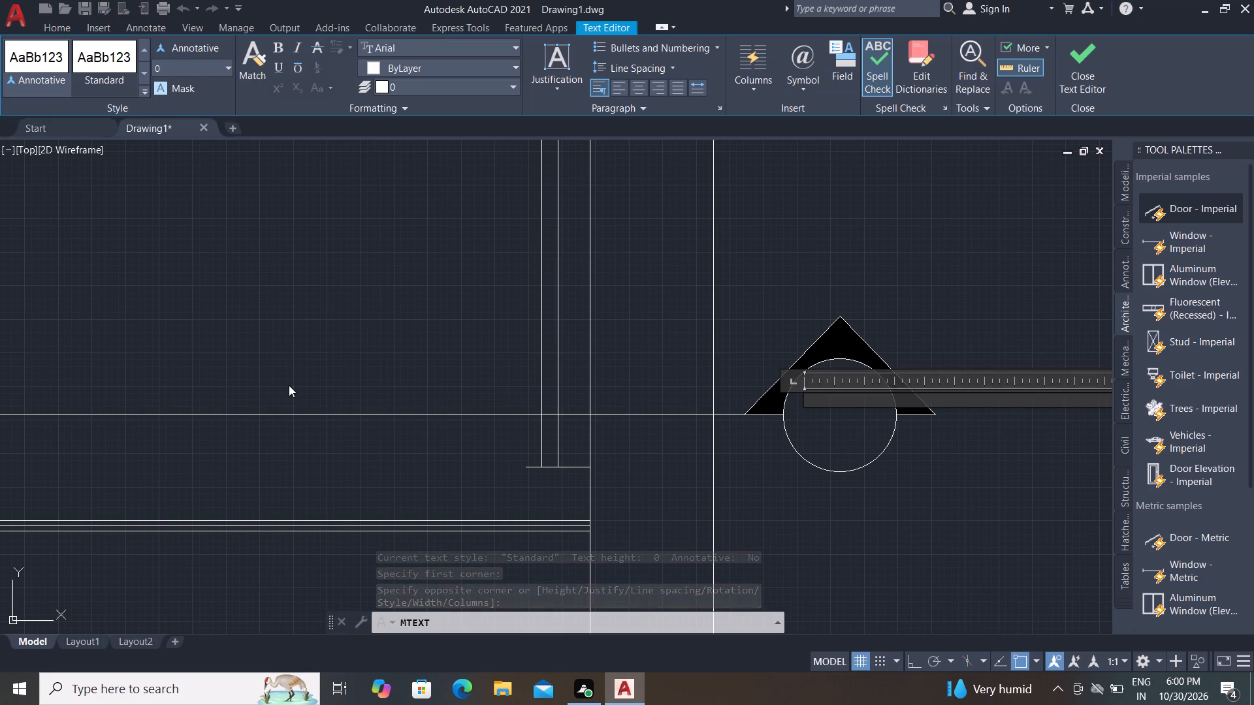
key("c")
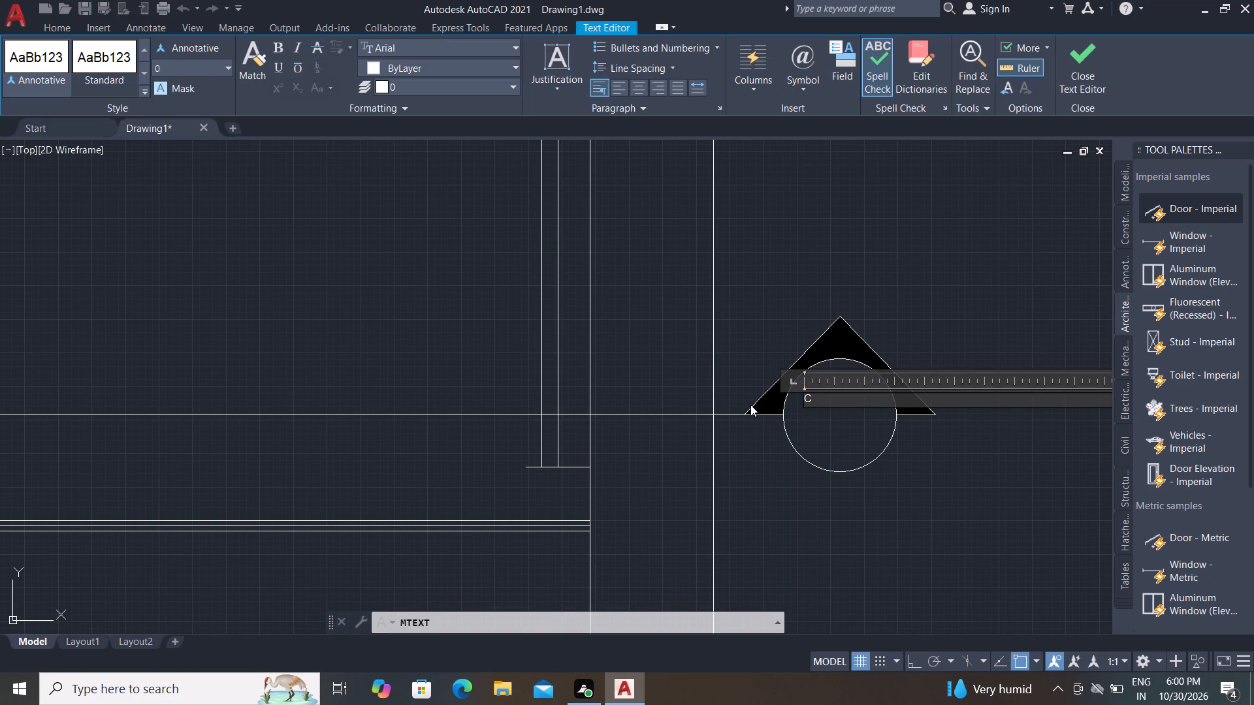
scroll(803, 403, "up", 3)
double_click(837, 366)
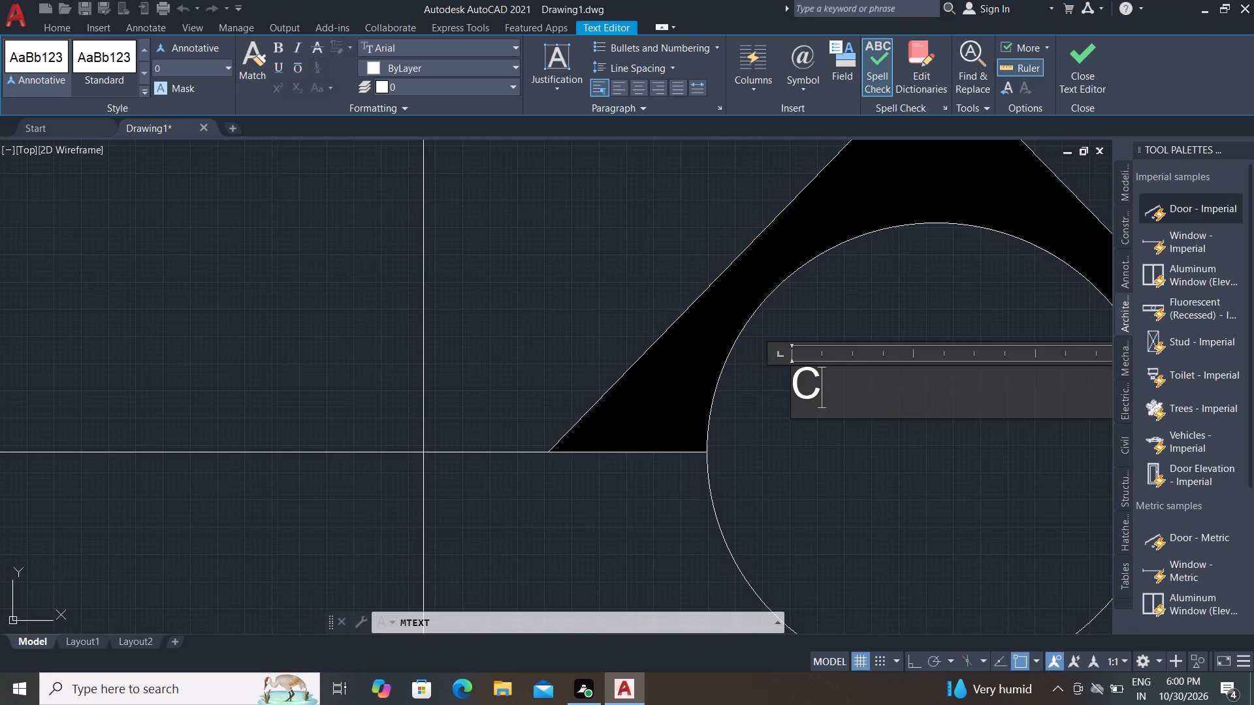
left_click(193, 72)
key("BackSpace")
key("1")
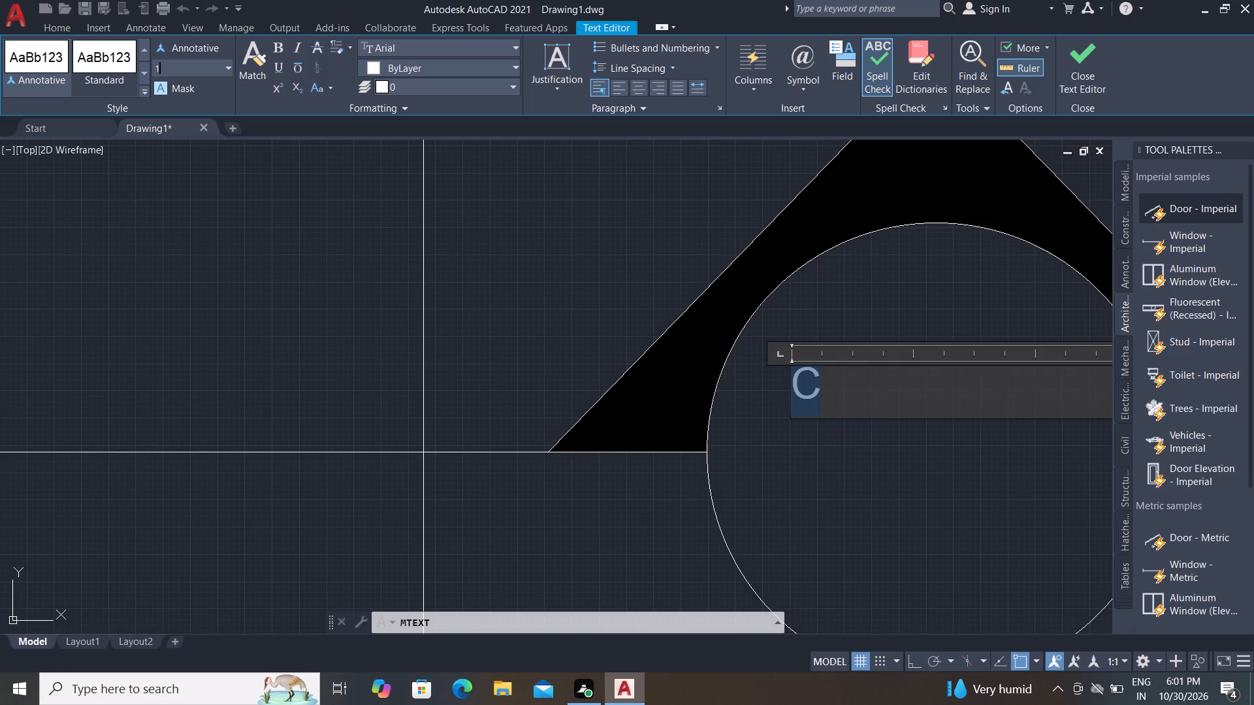
type("50")
key("Return")
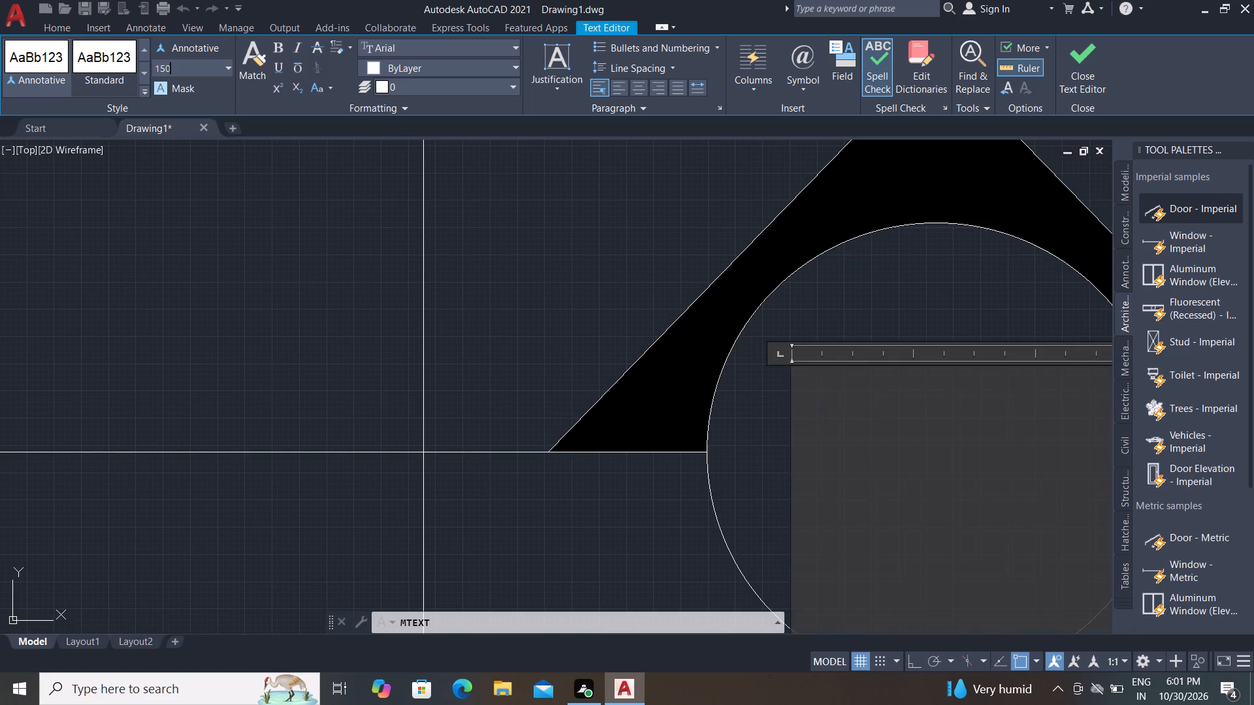
scroll(362, 148, "down", 5)
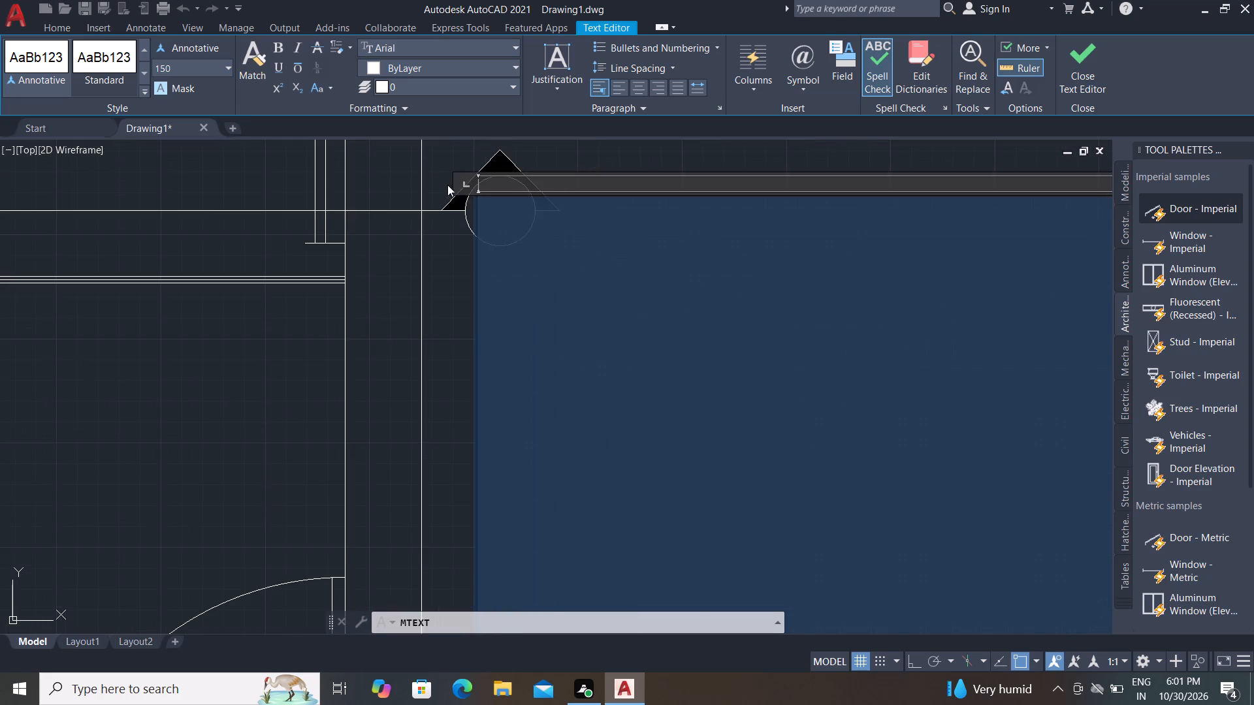
scroll(461, 199, "down", 2)
left_click(451, 207)
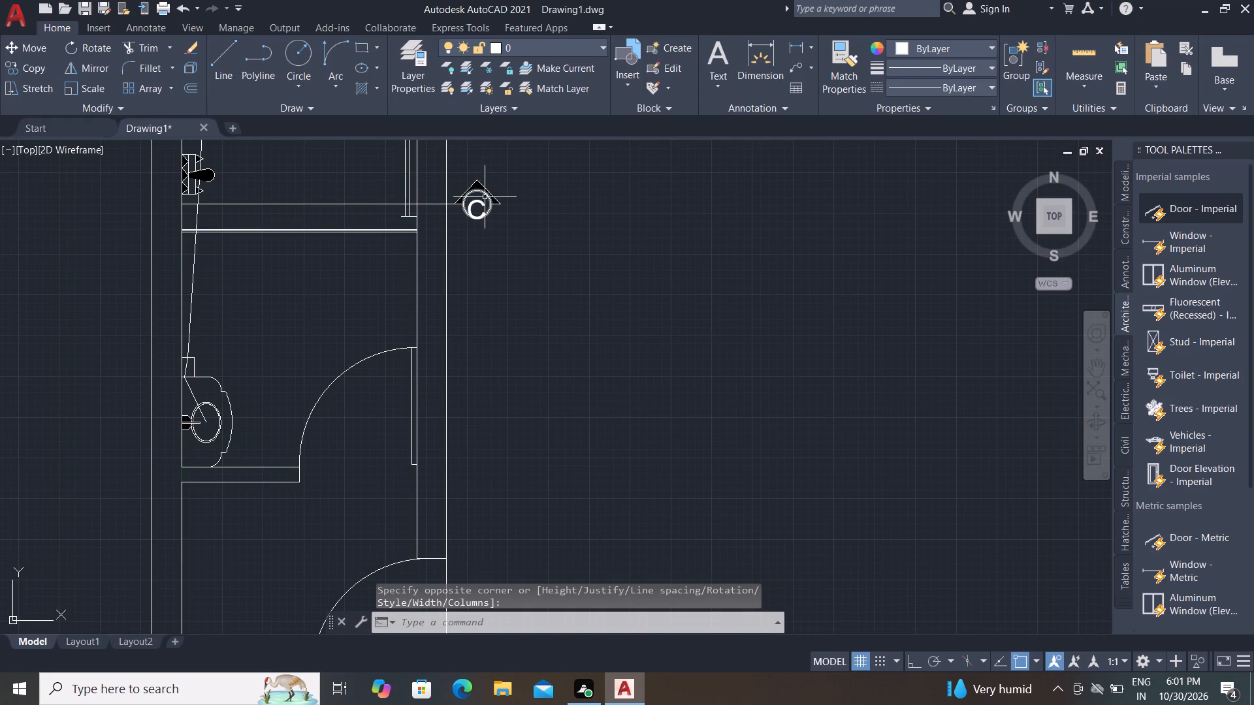
Set the text height of the letter C in the marker circle to 100.
scroll(475, 196, "up", 3)
double_click(462, 213)
scroll(466, 211, "down", 2)
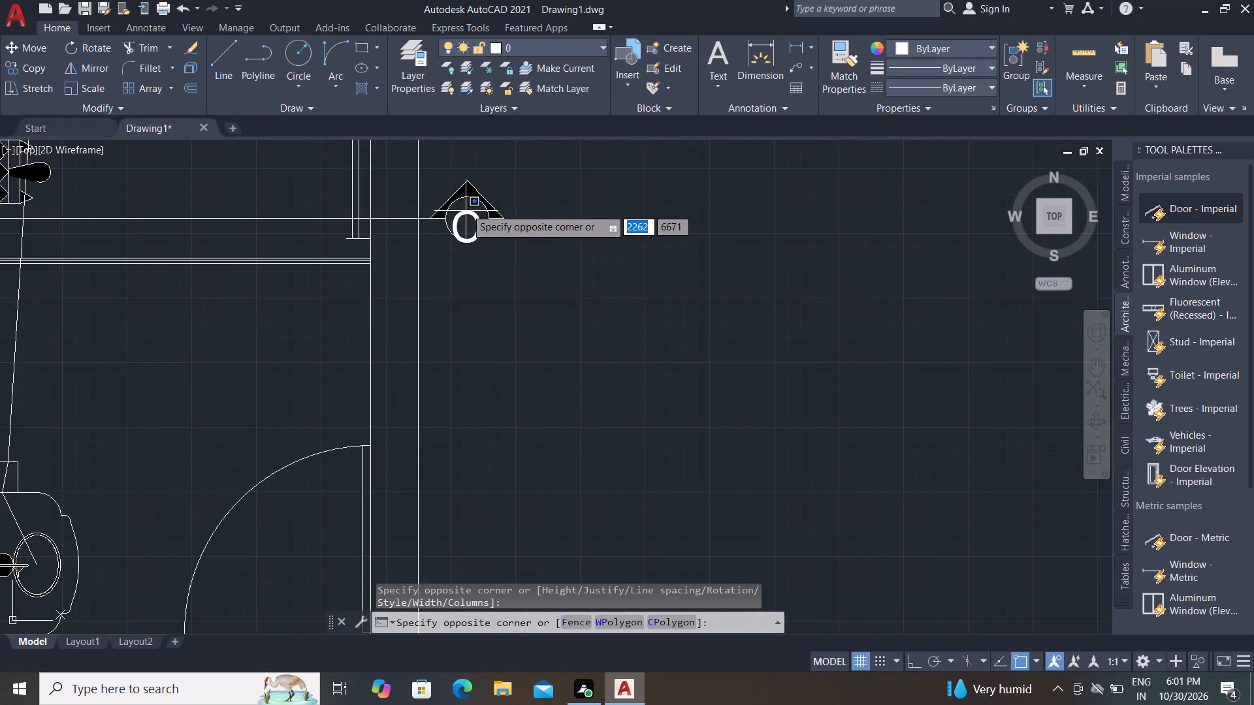
scroll(466, 206, "down", 2)
double_click(464, 206)
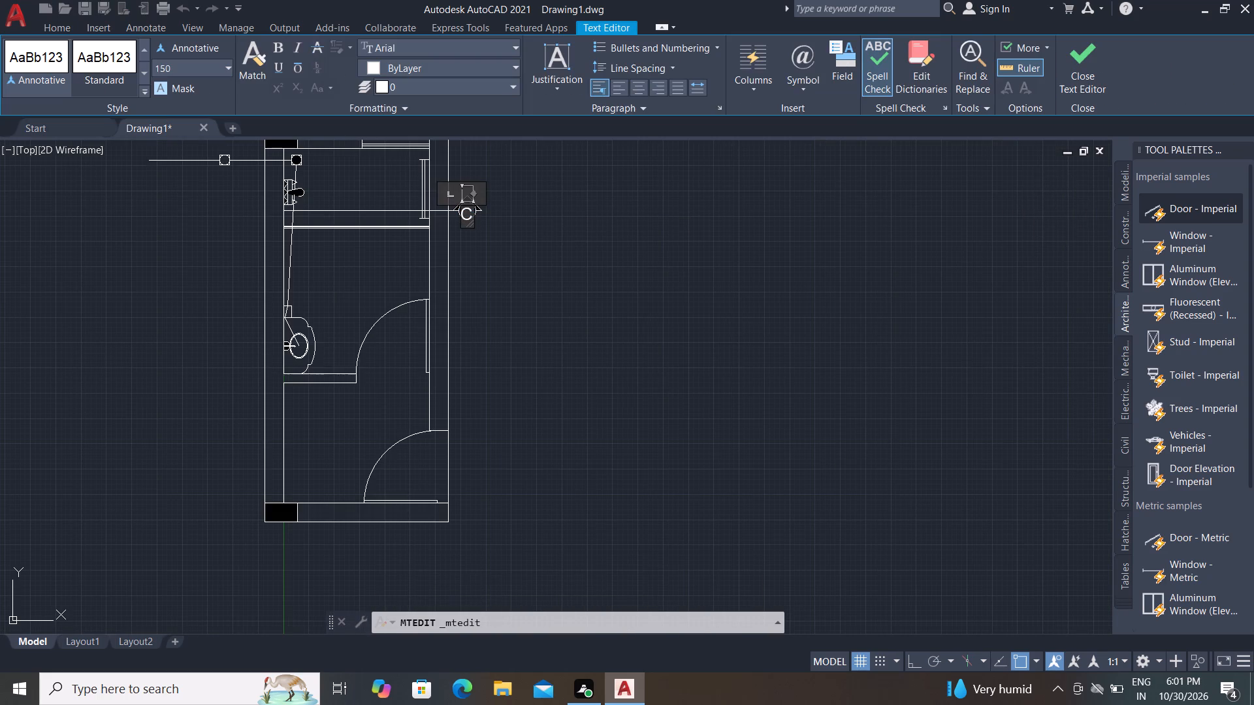
scroll(472, 210, "up", 4)
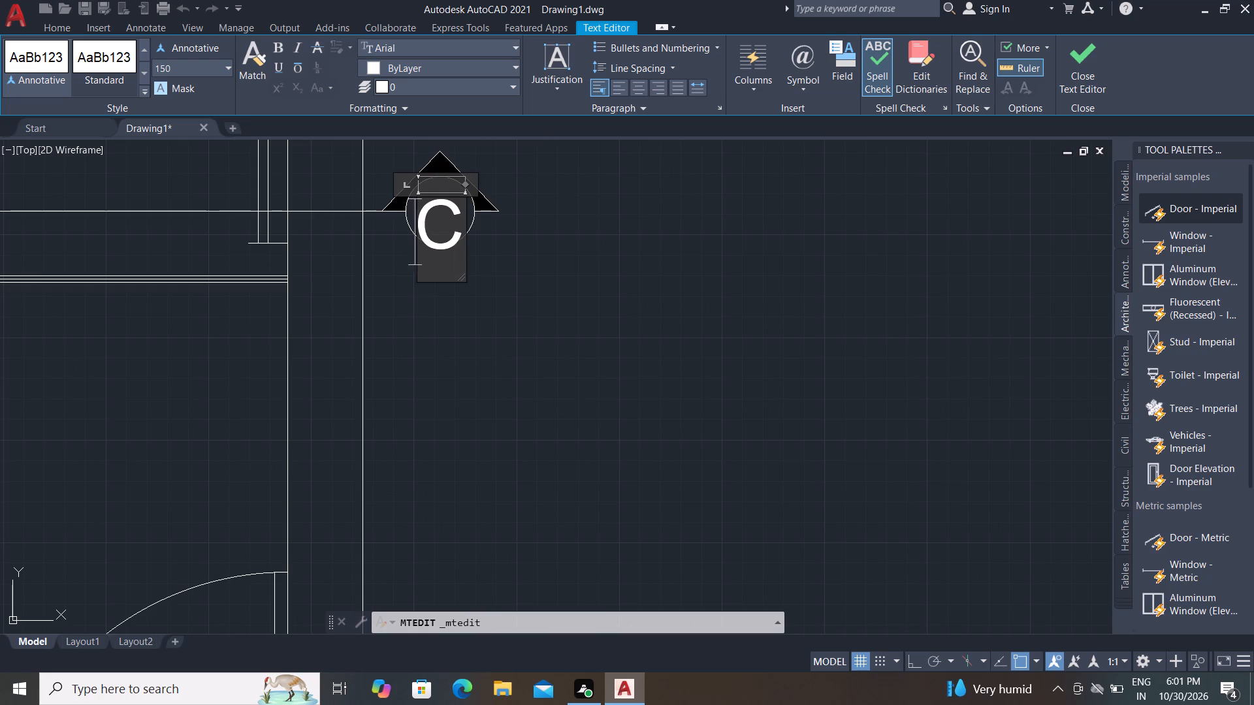
double_click(457, 204)
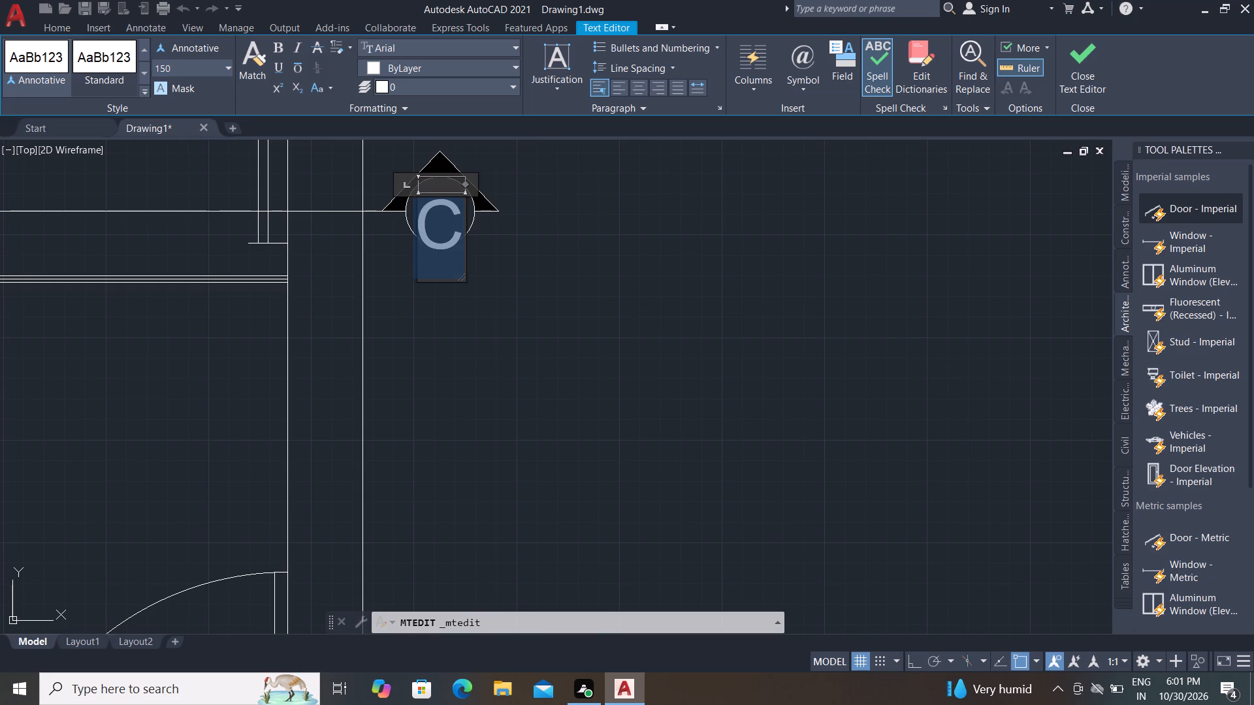
left_click(178, 68)
key("BackSpace")
key("1")
type("00")
key("Return")
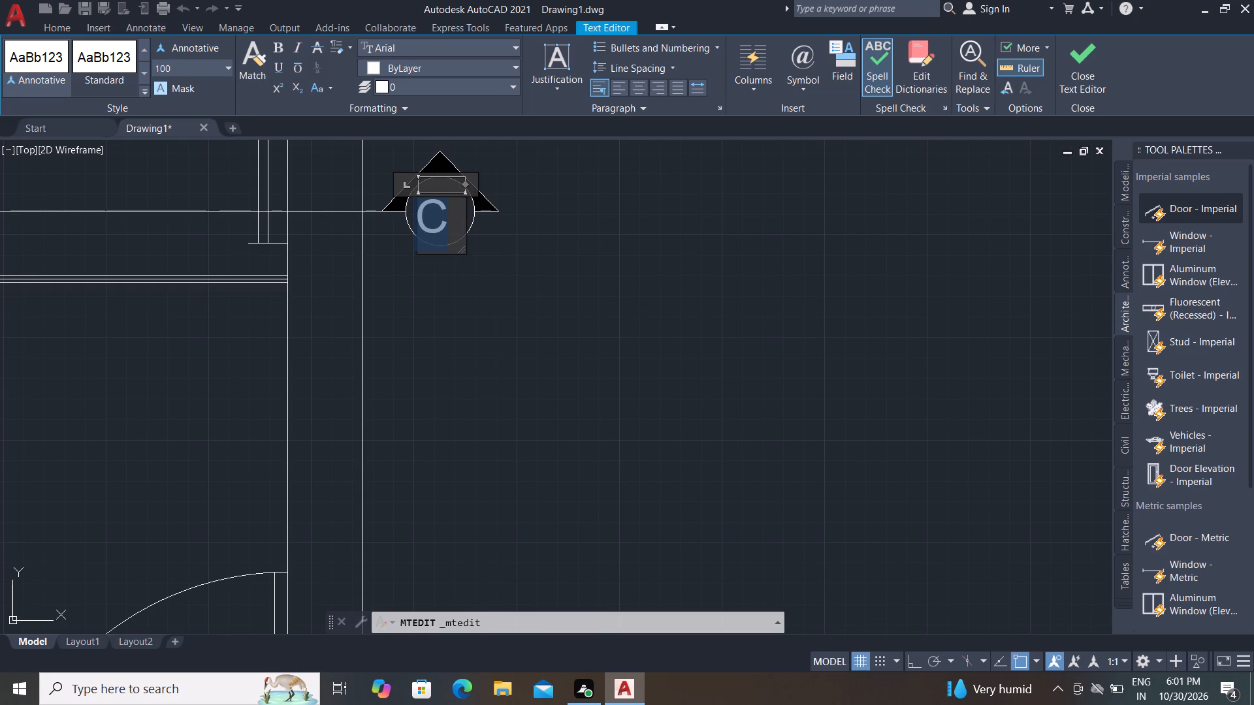
Move the letter C to the centre of the section marker's circle.
left_click(212, 134)
left_click(199, 160)
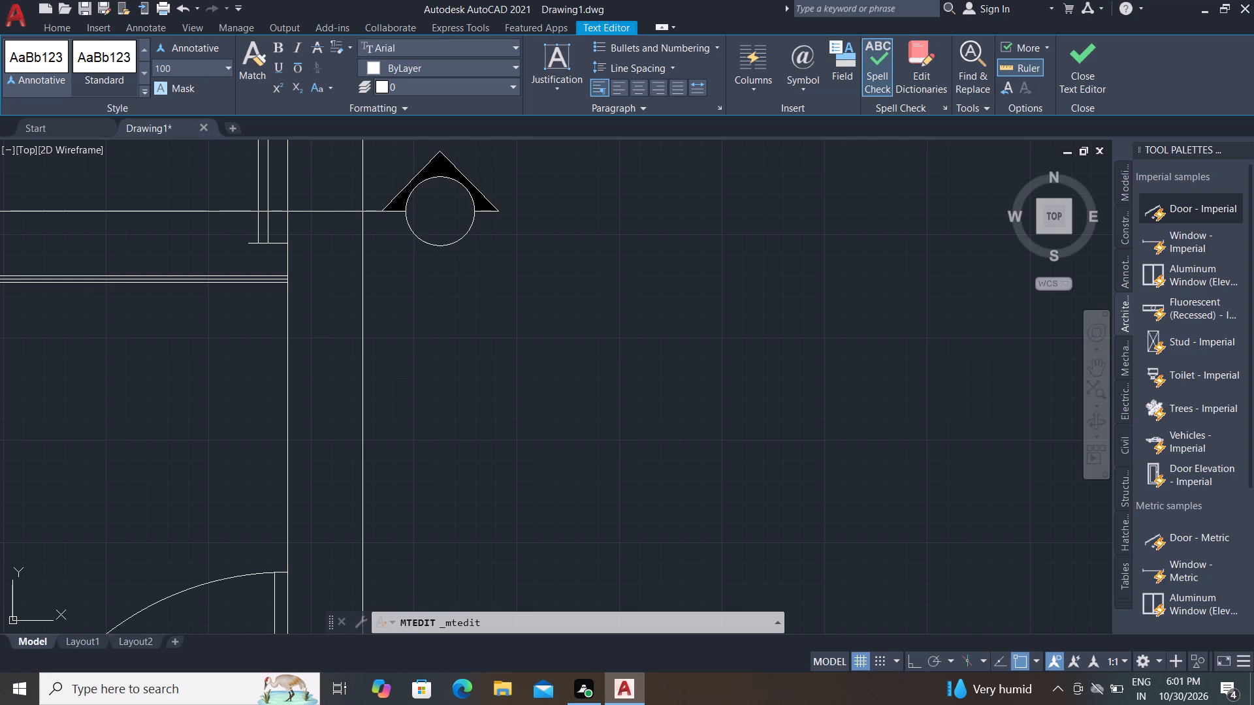
scroll(440, 209, "up", 2)
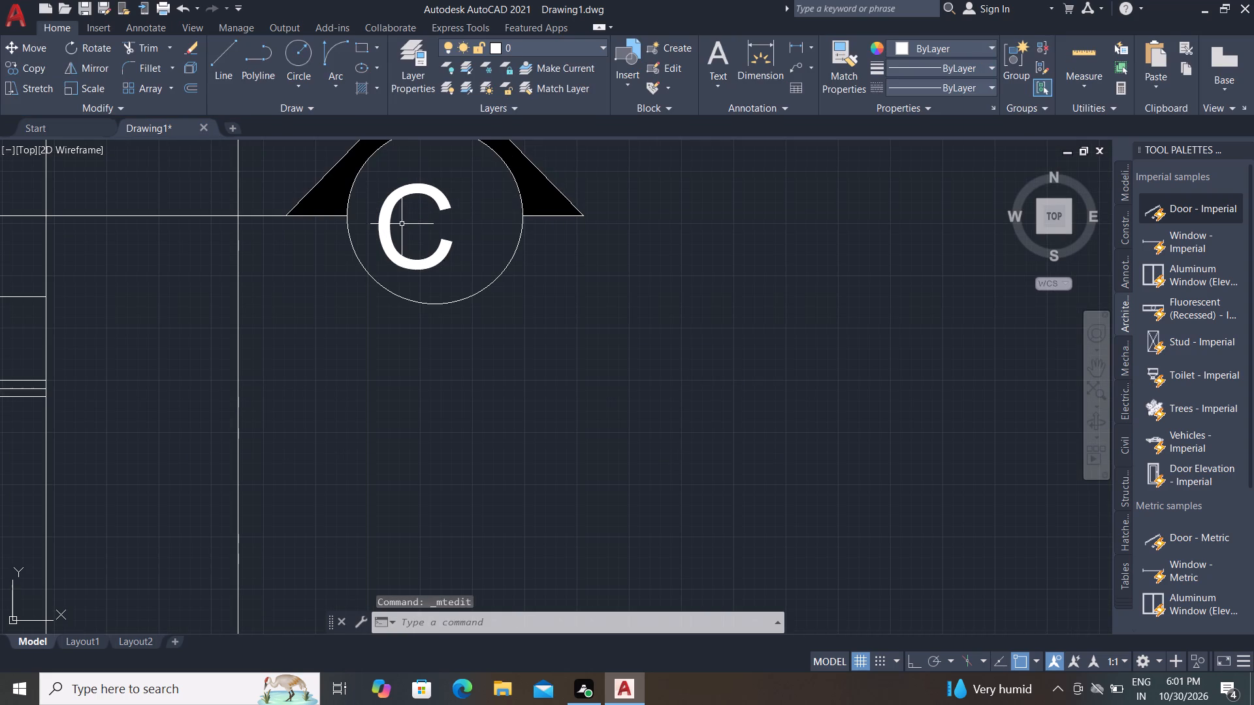
left_click(387, 224)
left_click(413, 258)
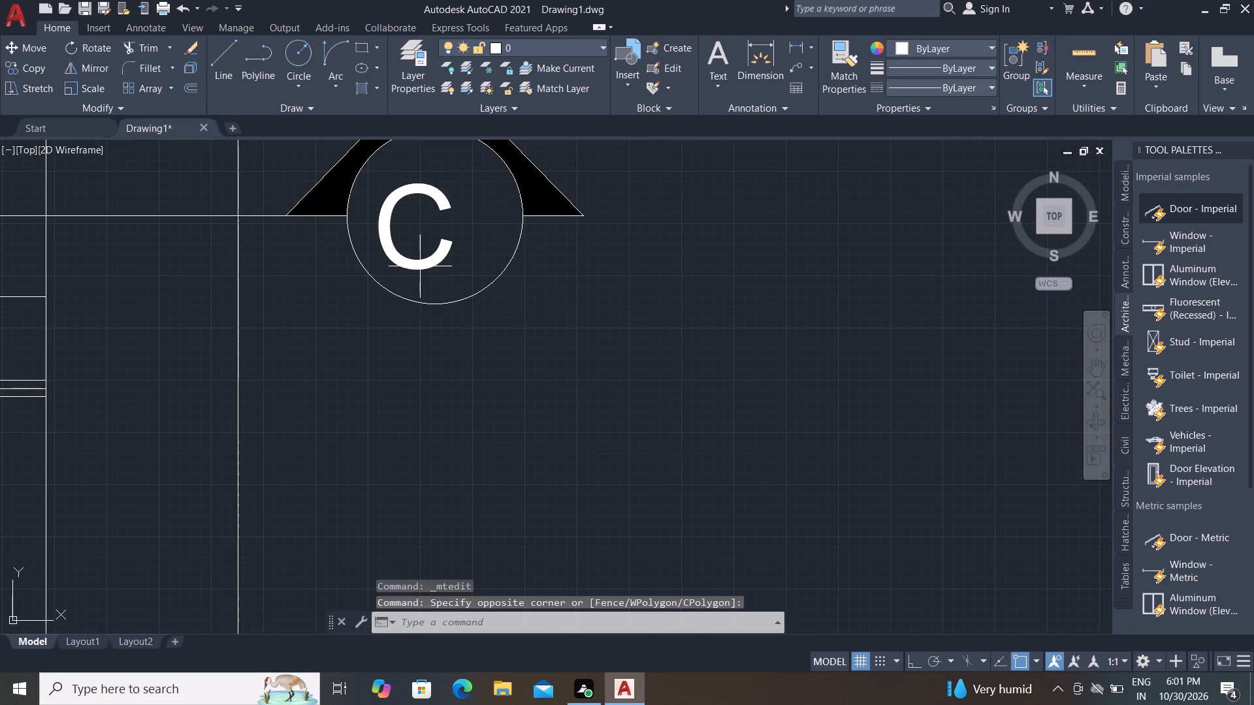
left_click(420, 266)
left_click(428, 262)
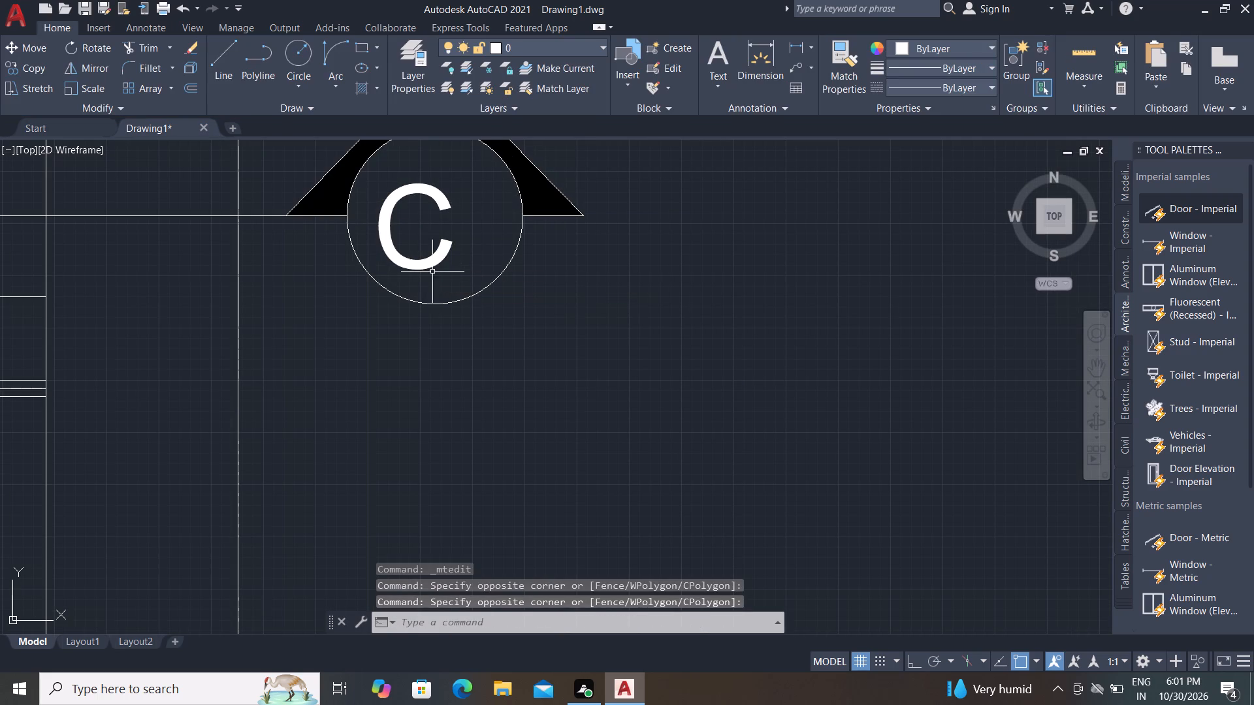
left_click(432, 272)
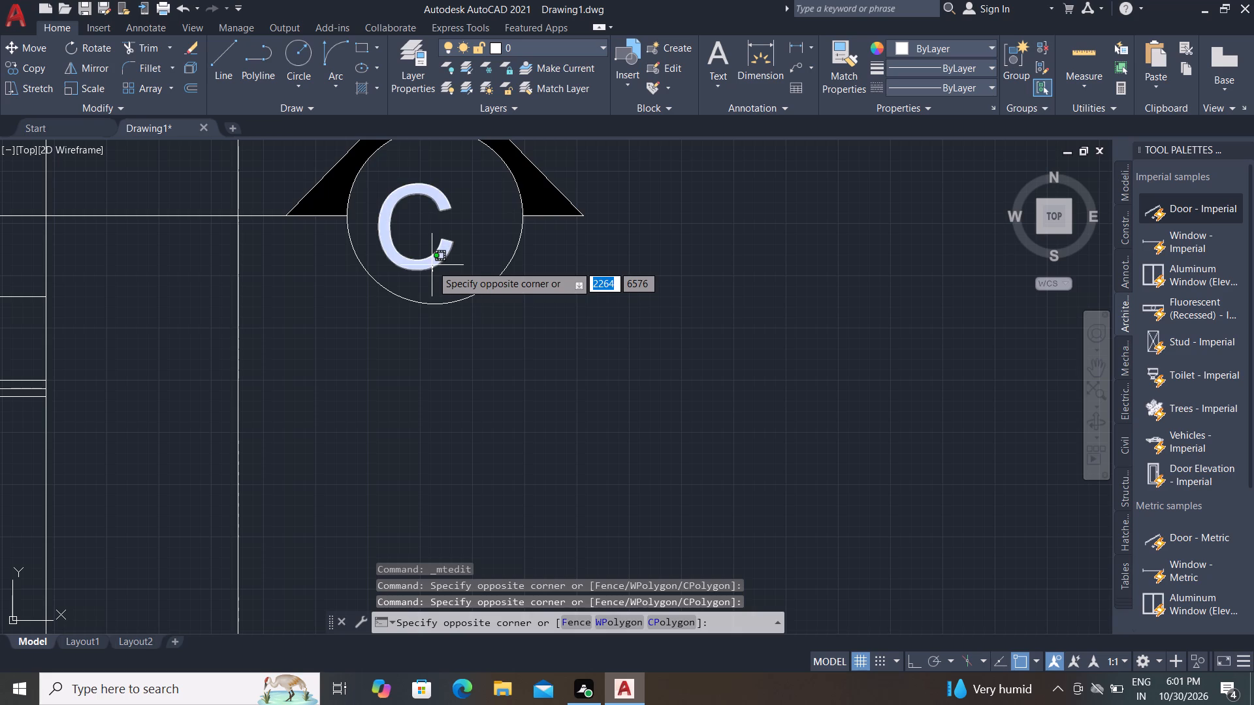
left_click(432, 265)
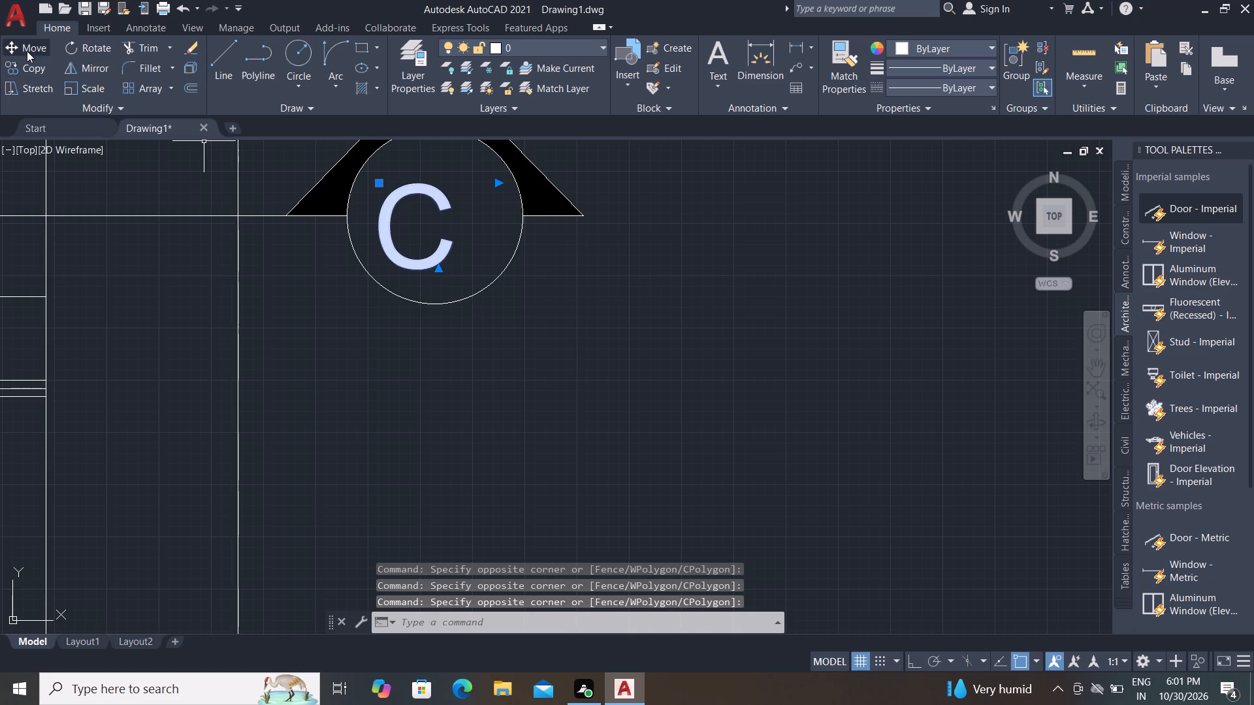
left_click(27, 50)
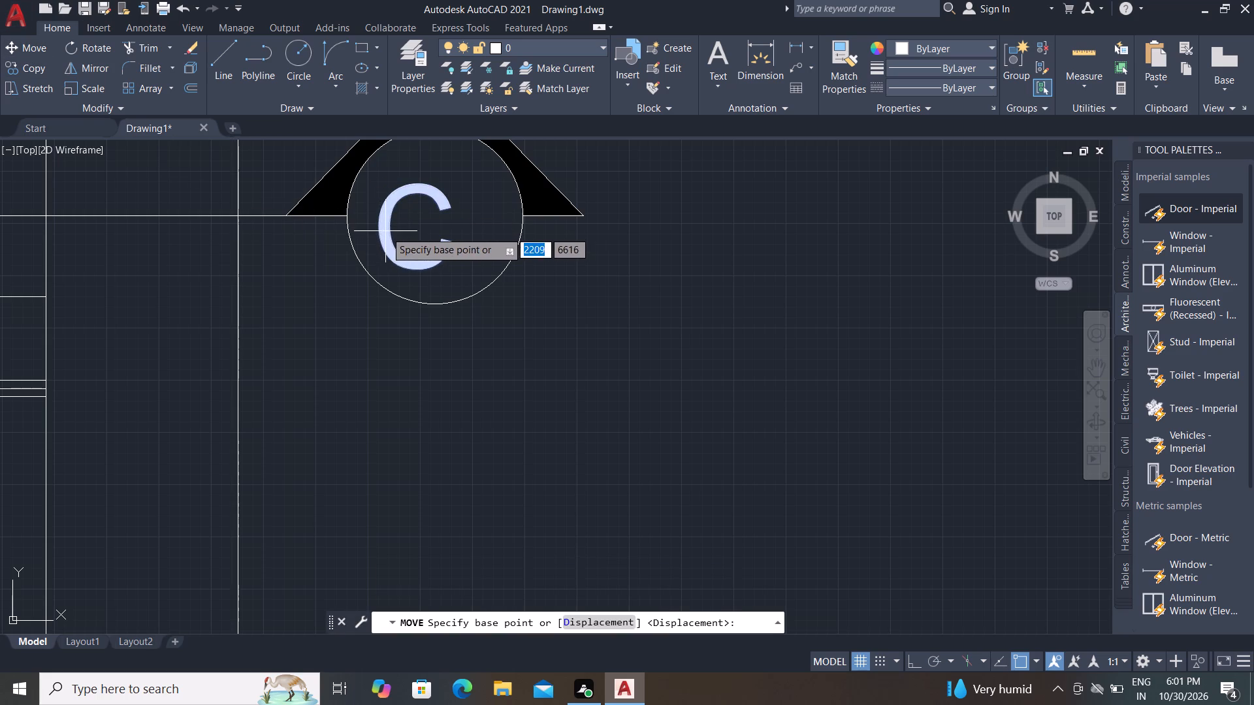
left_click(385, 228)
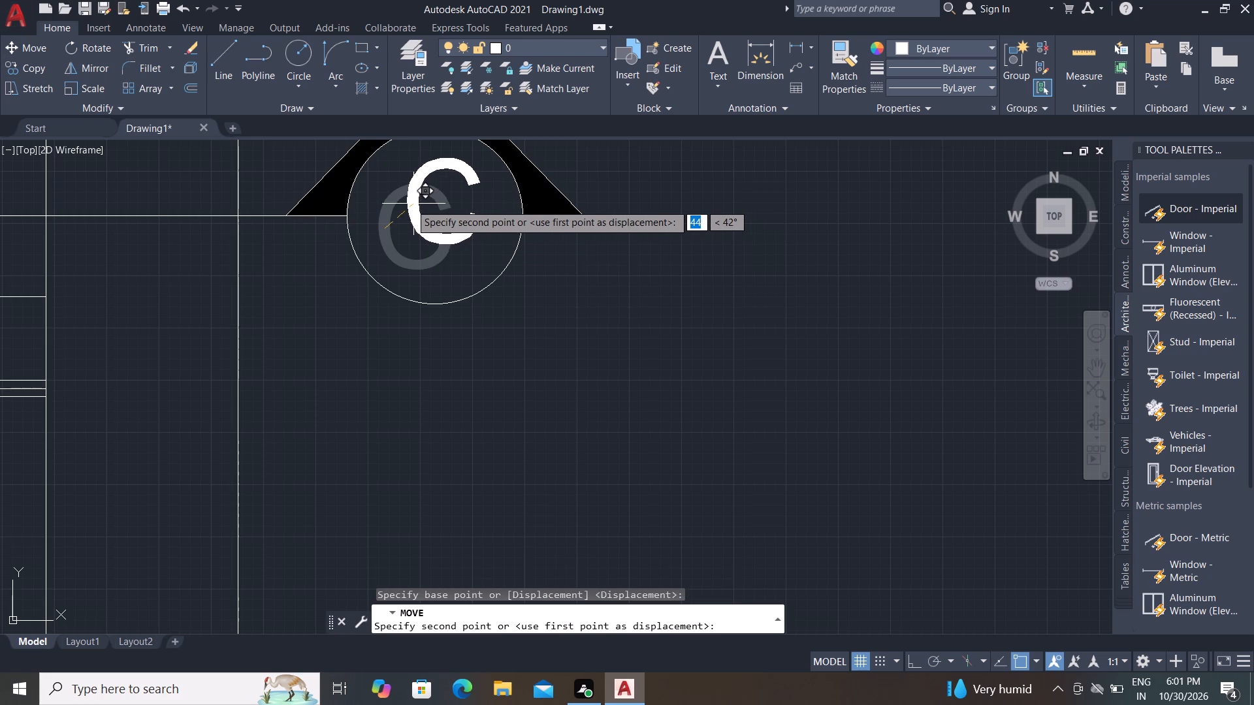
left_click(404, 208)
scroll(446, 360, "down", 2)
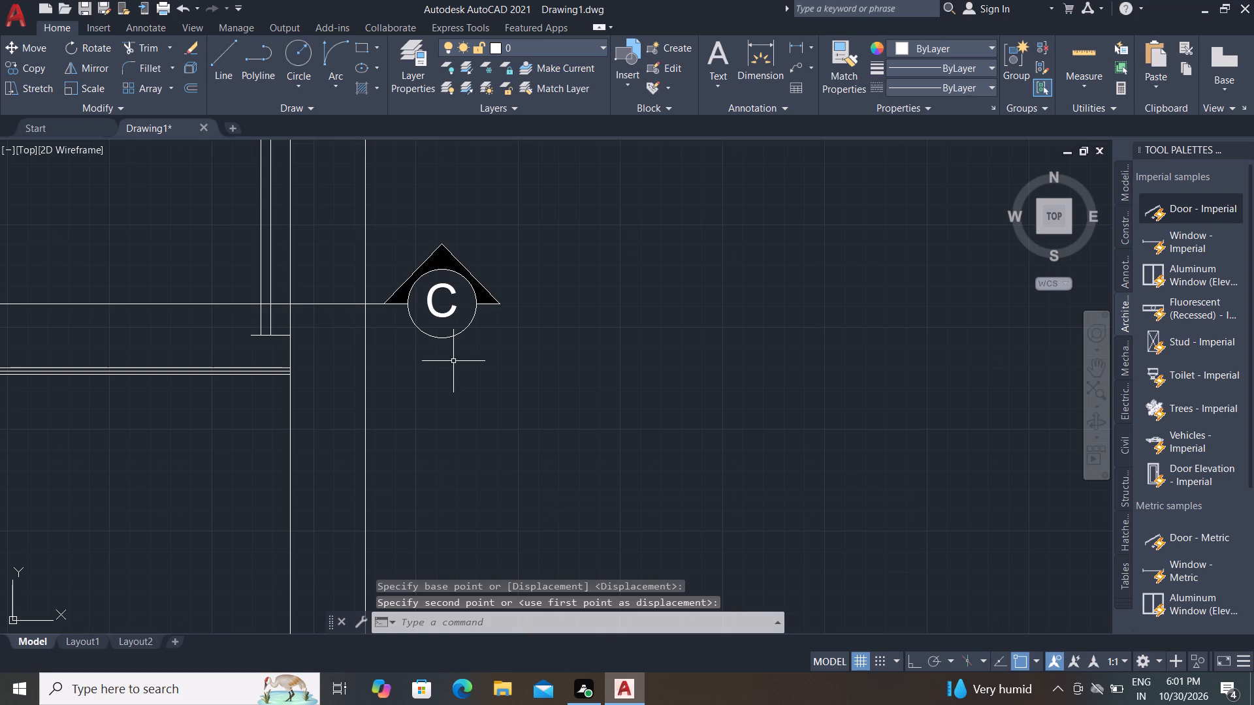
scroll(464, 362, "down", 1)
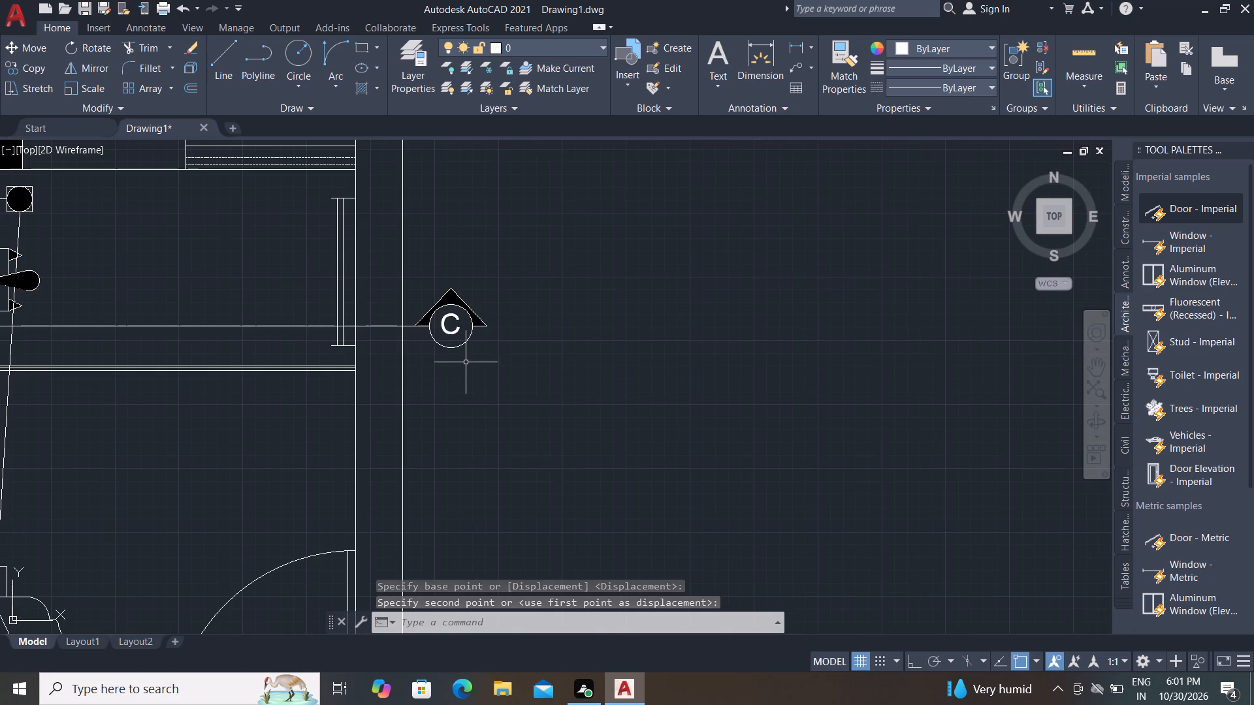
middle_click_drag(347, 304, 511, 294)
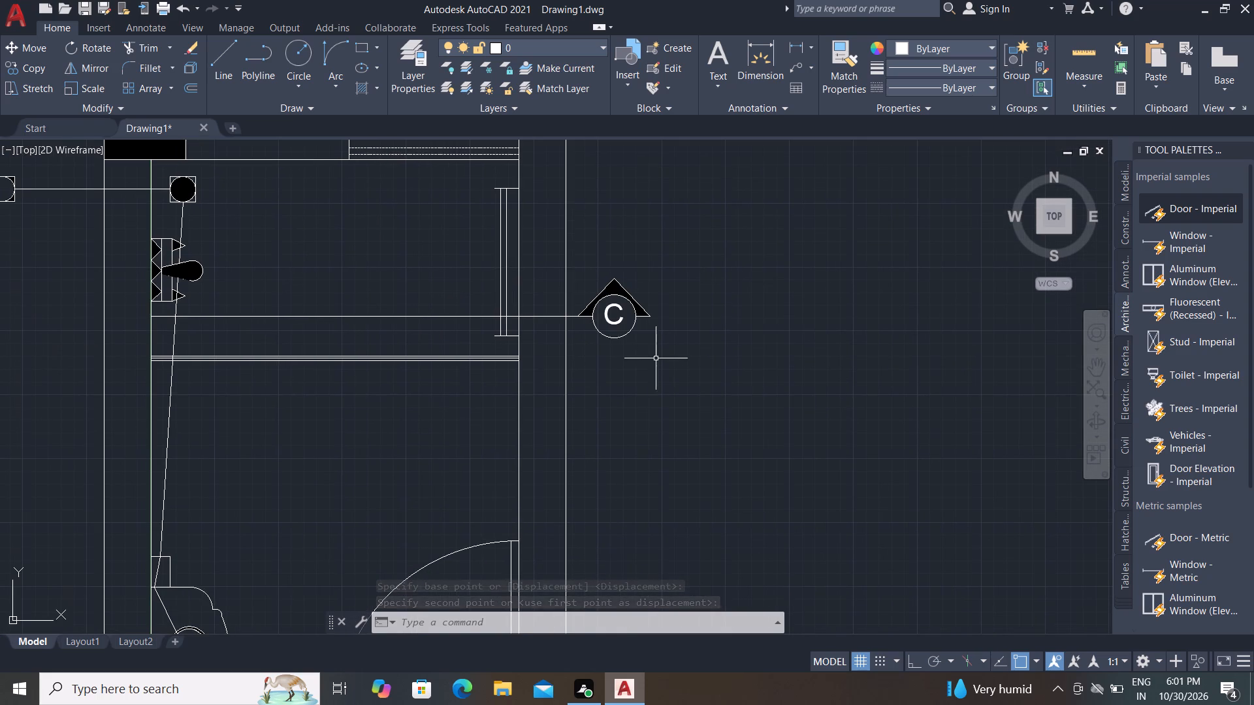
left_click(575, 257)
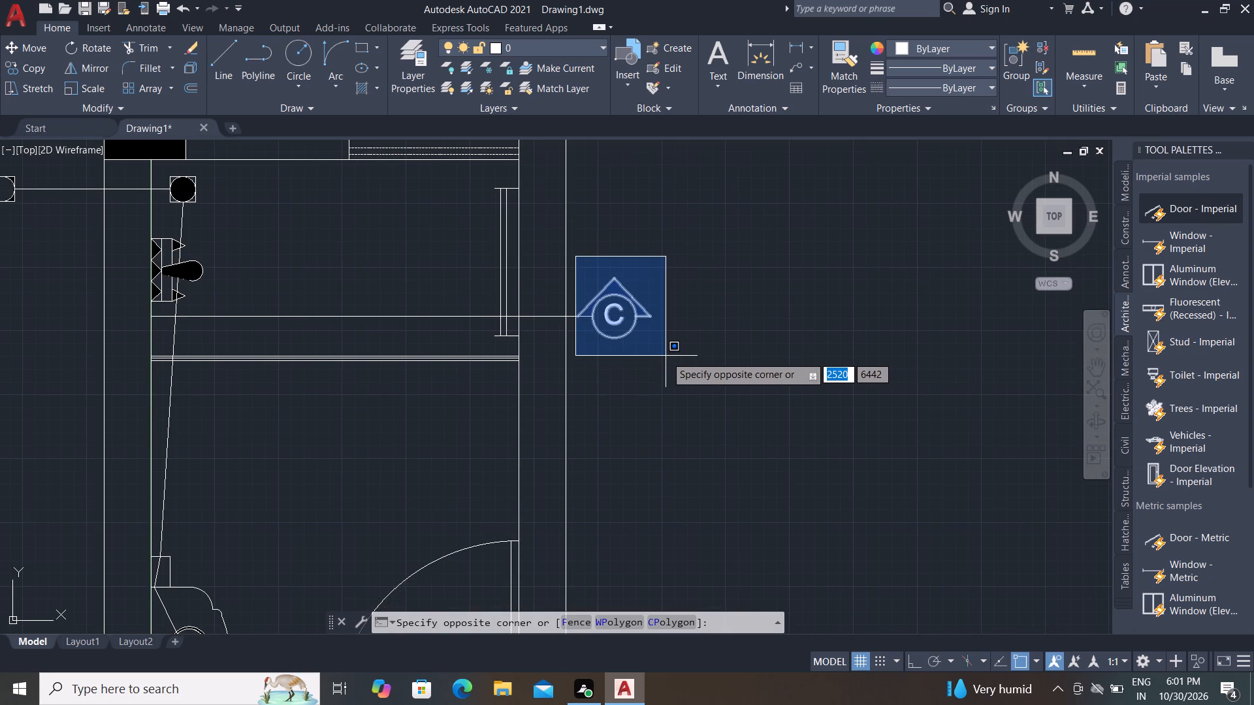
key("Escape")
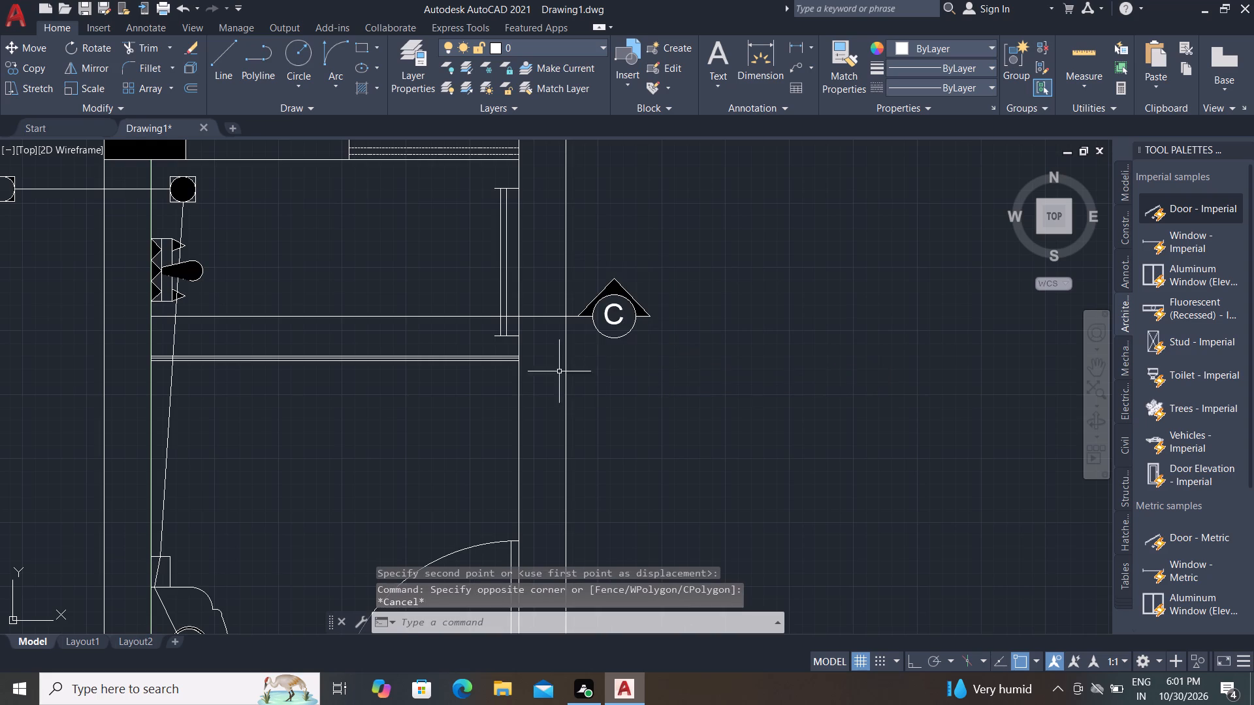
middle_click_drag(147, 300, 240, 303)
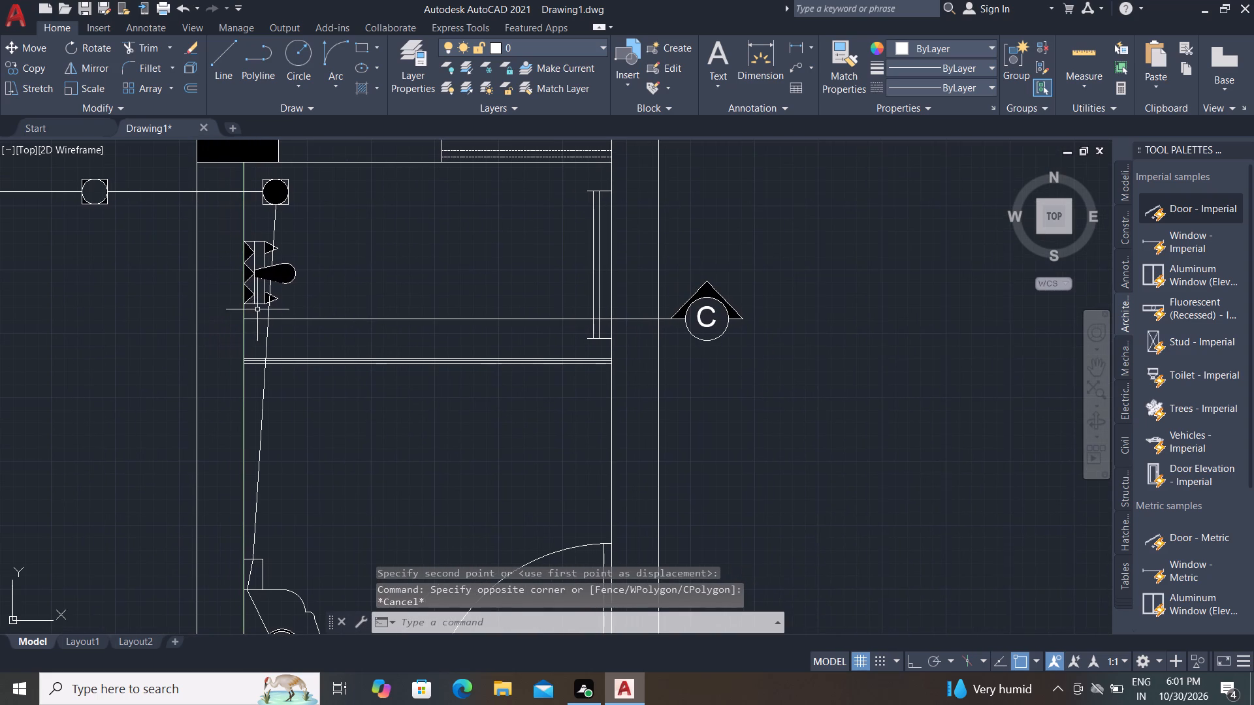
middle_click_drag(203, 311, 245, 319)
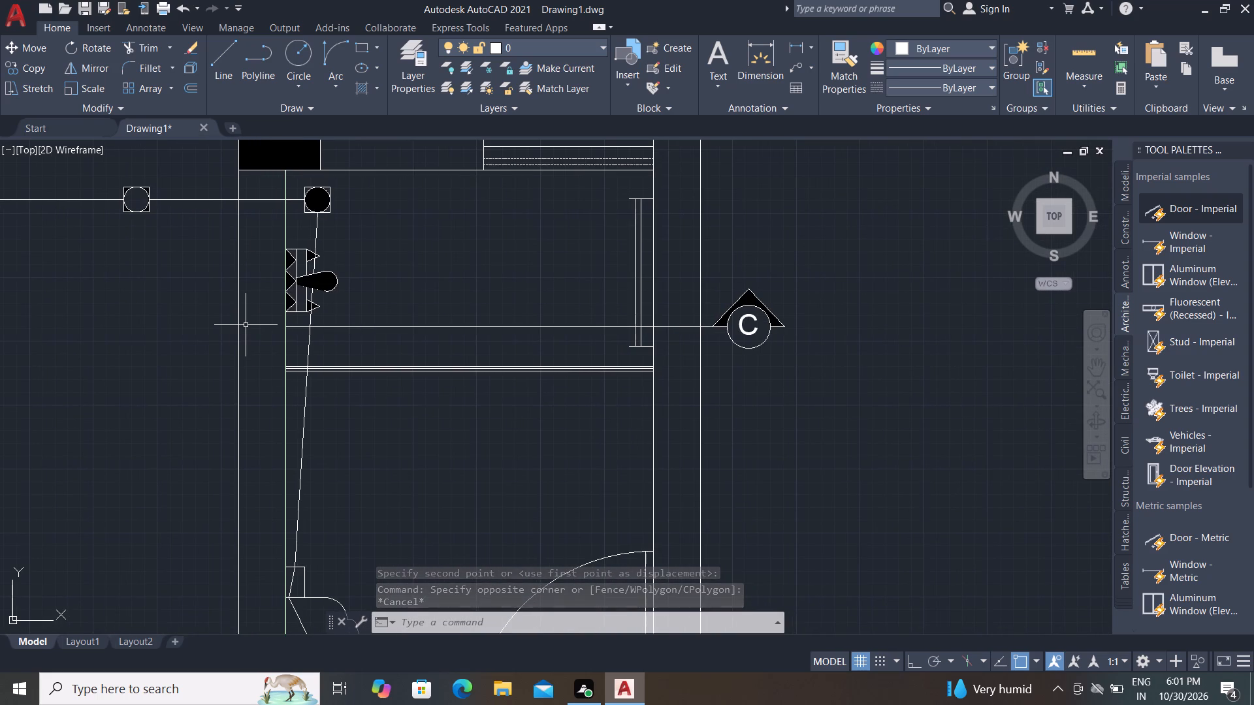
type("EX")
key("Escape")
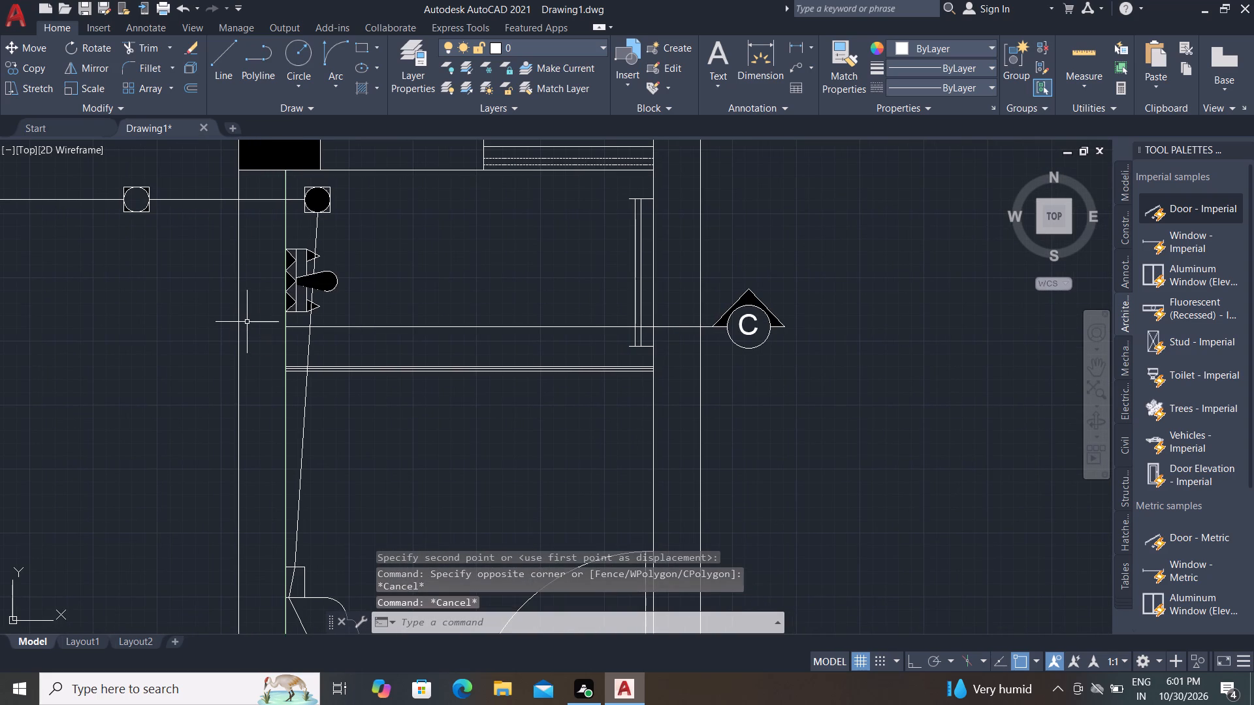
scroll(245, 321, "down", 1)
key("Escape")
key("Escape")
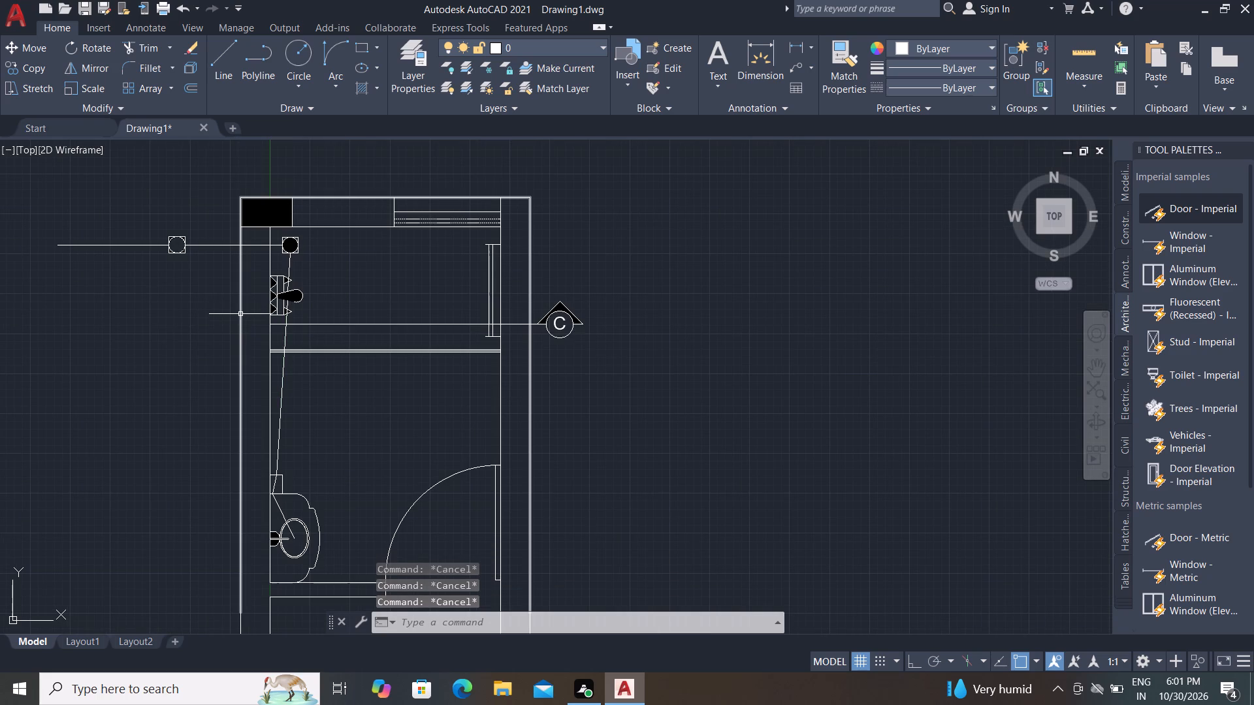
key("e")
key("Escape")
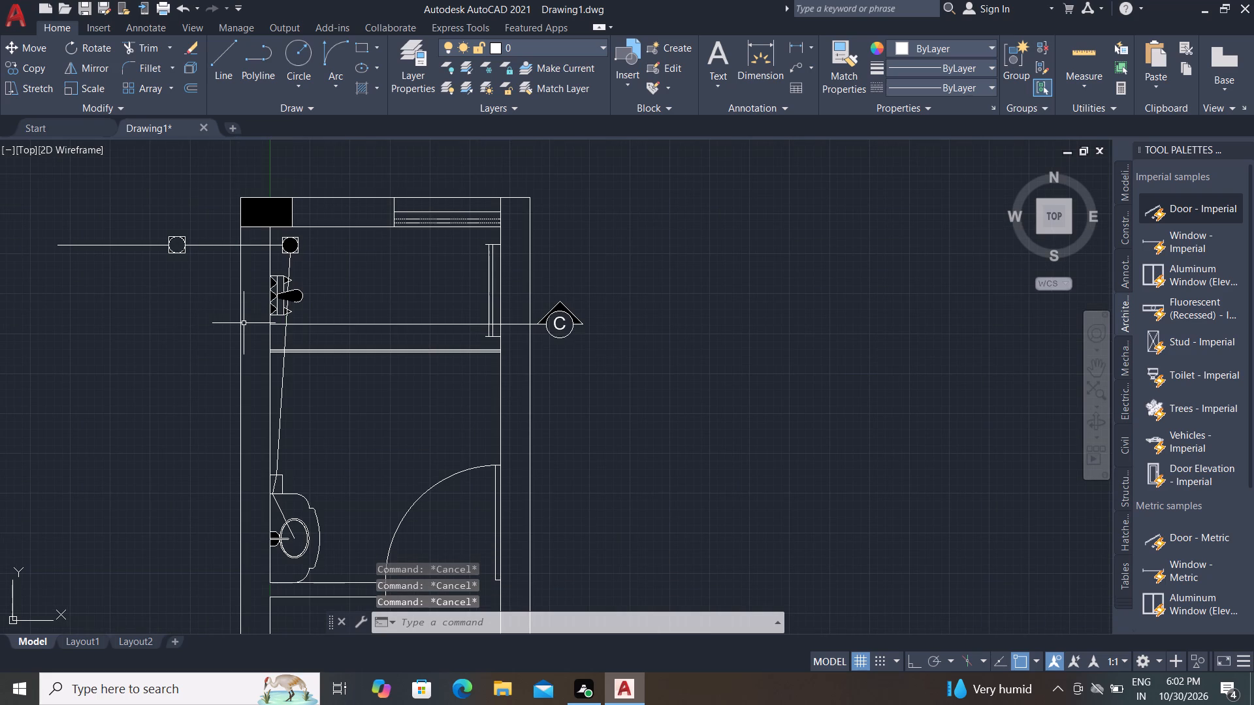
Draw a horizontal line with Ortho on, continuing the section line from the inner wall face to just outside the wall opposite the C marker.
key("l")
key("space")
scroll(246, 322, "up", 2)
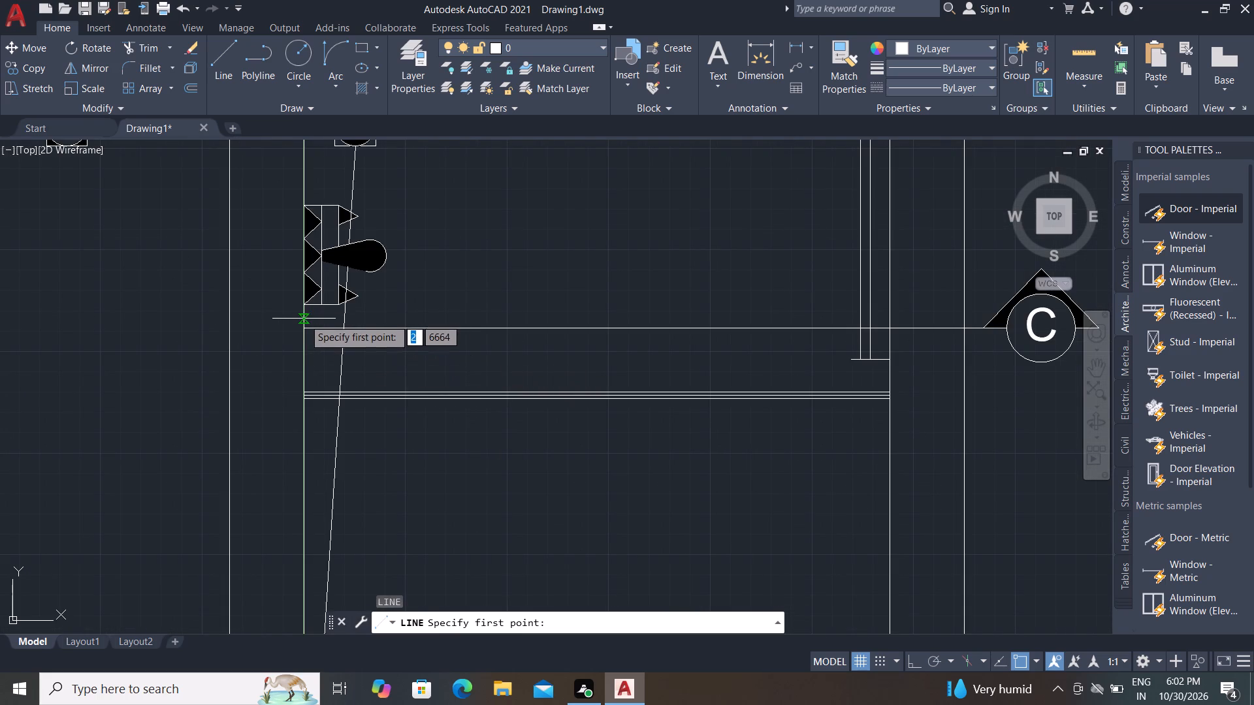
left_click(302, 325)
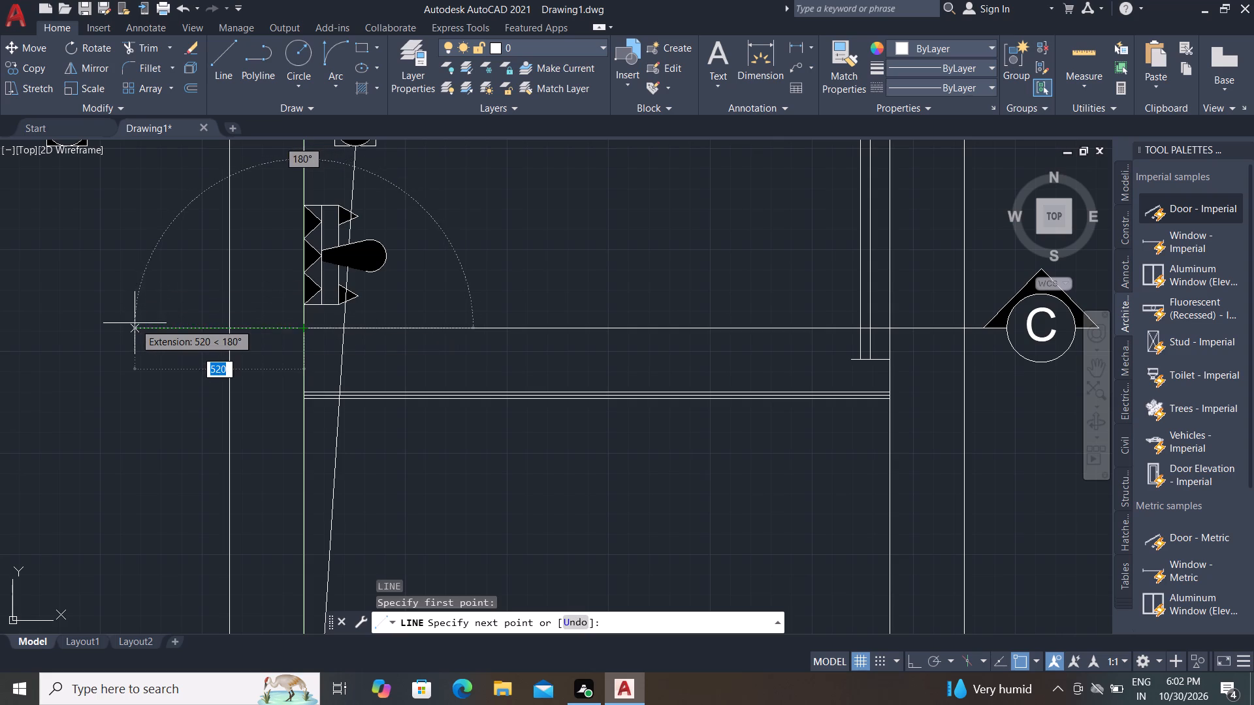
key("F8")
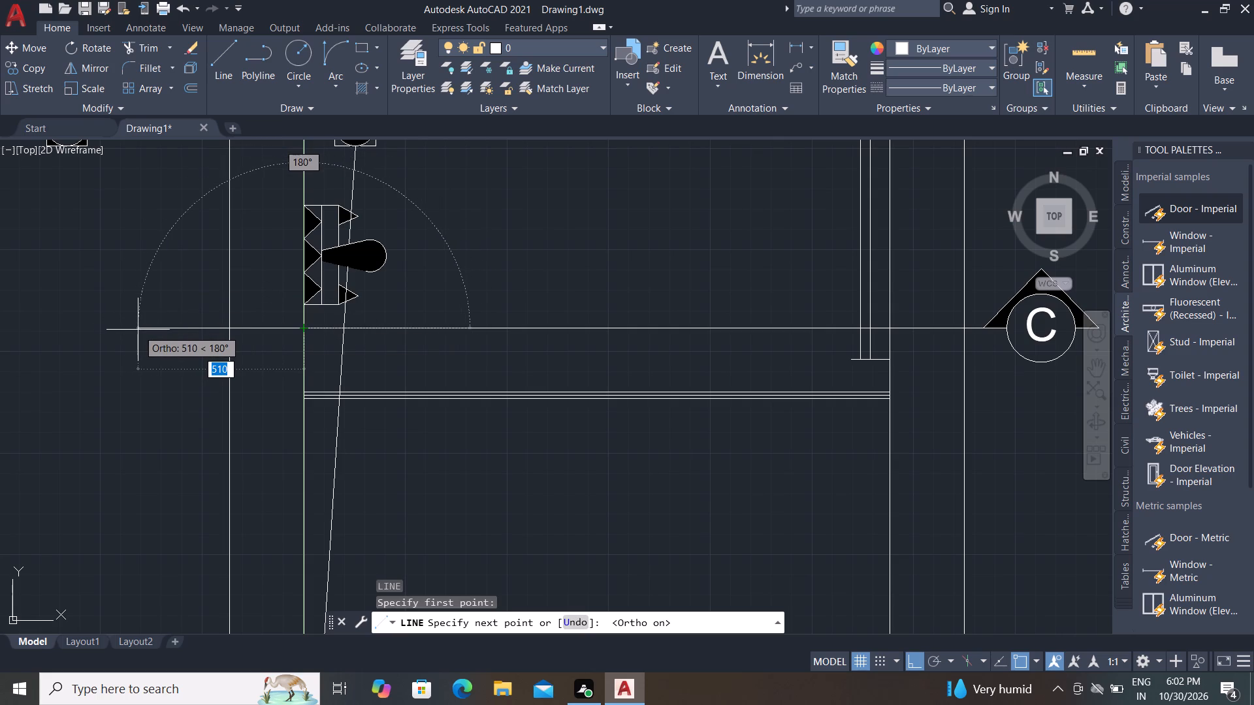
left_click(180, 326)
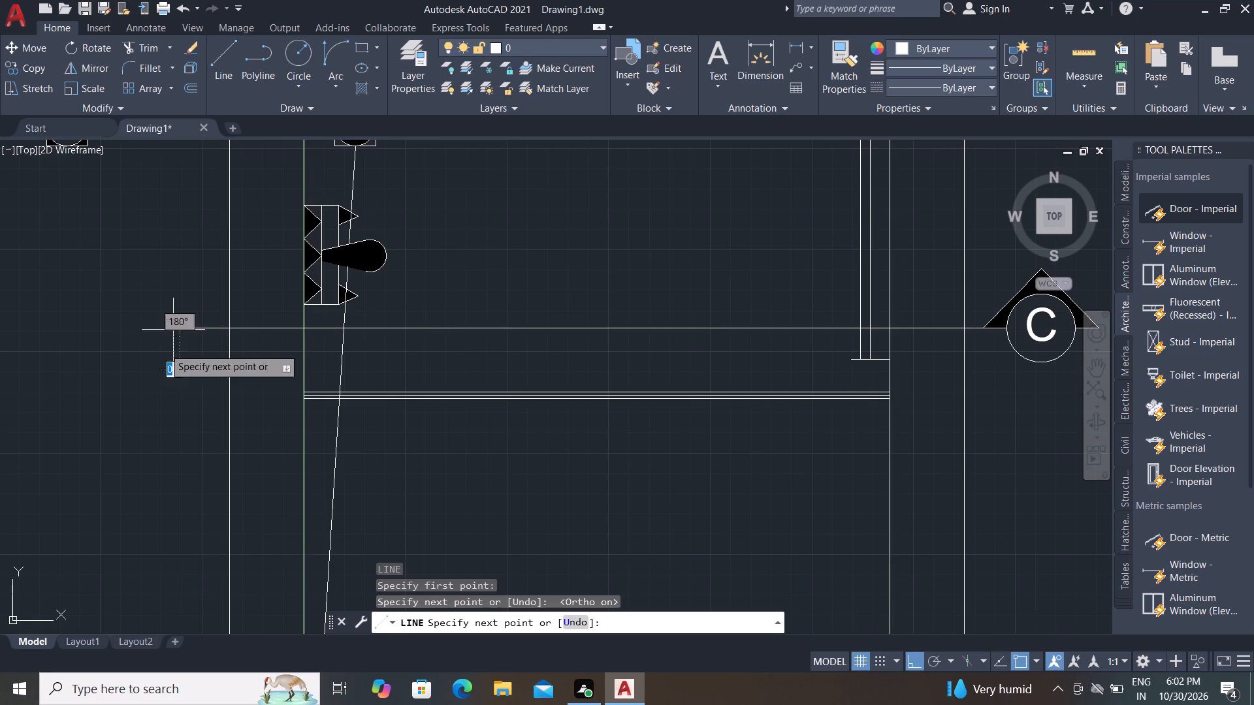
key("Escape")
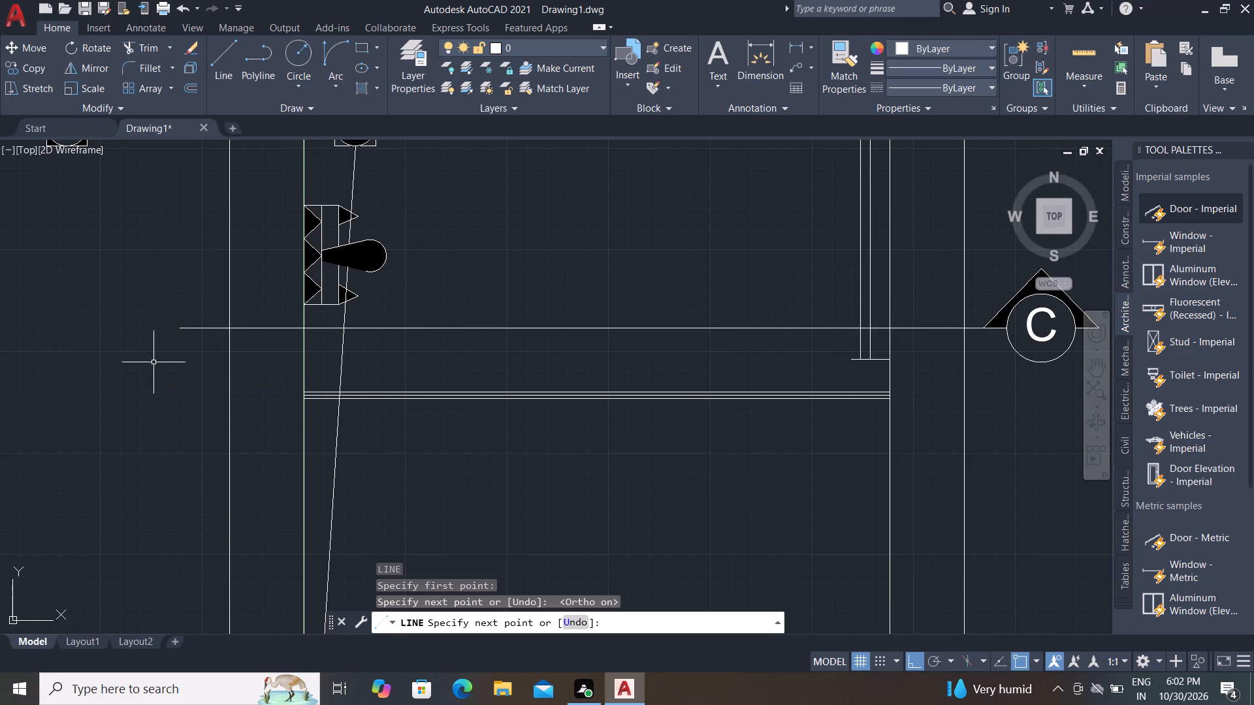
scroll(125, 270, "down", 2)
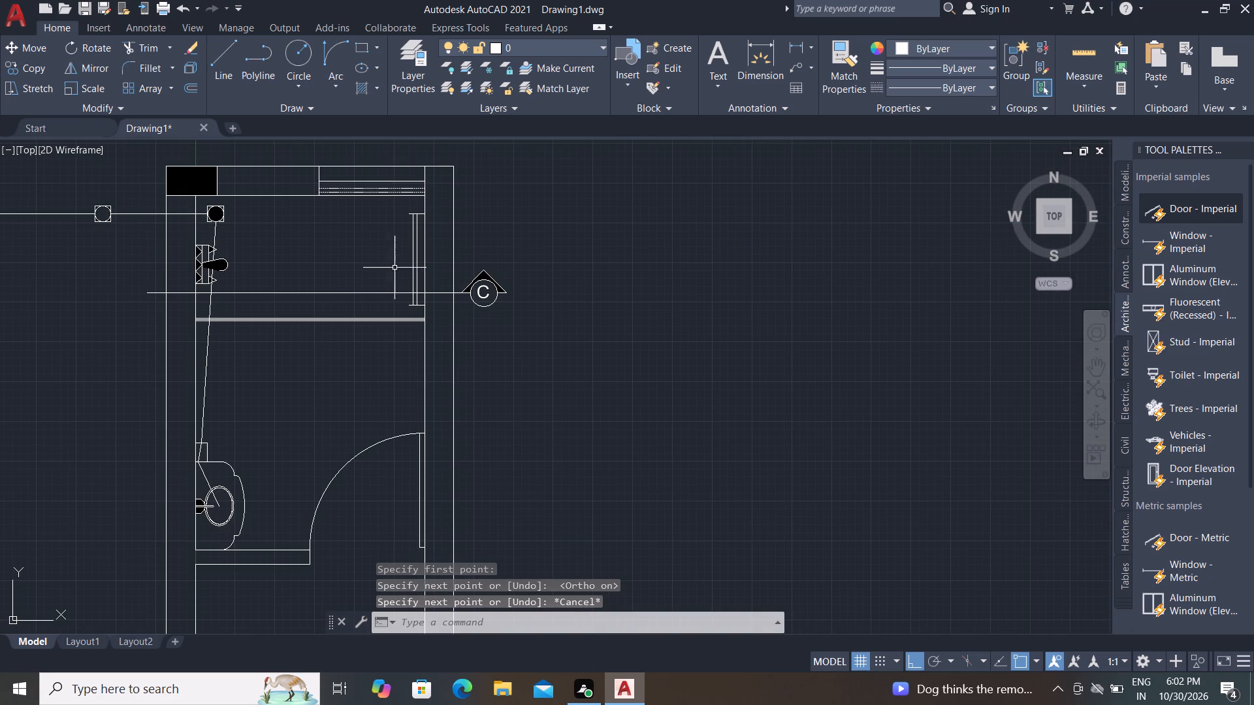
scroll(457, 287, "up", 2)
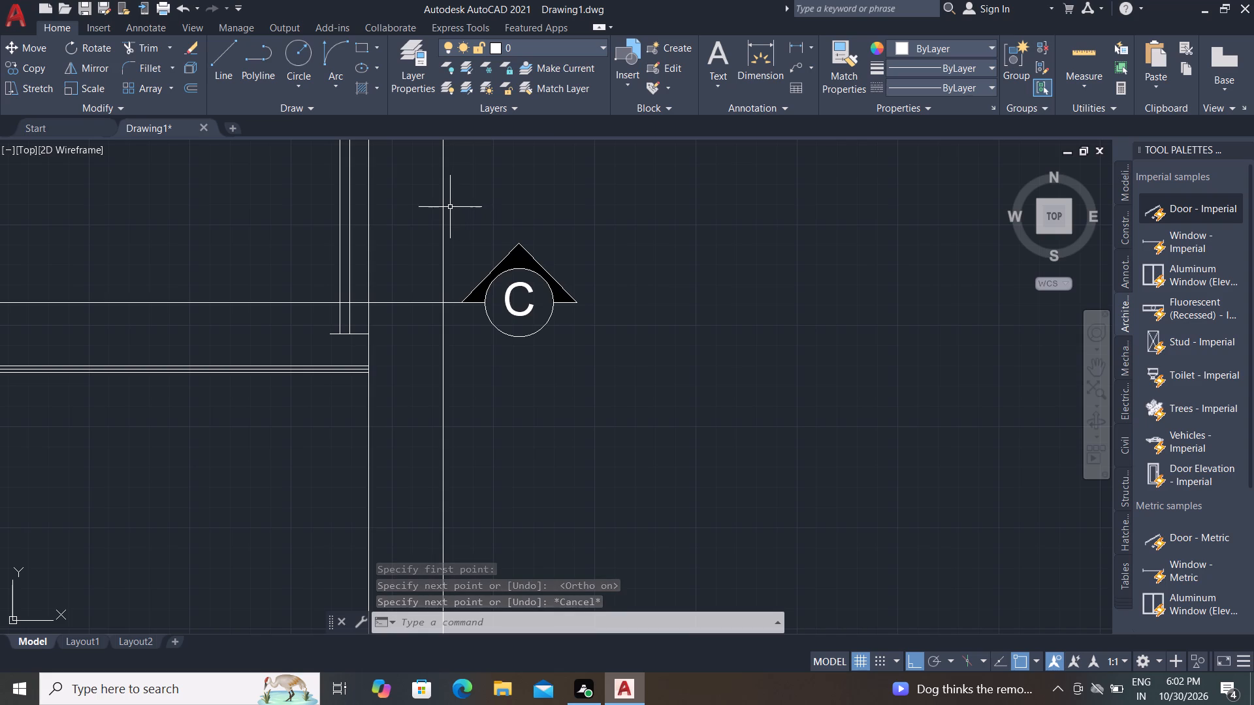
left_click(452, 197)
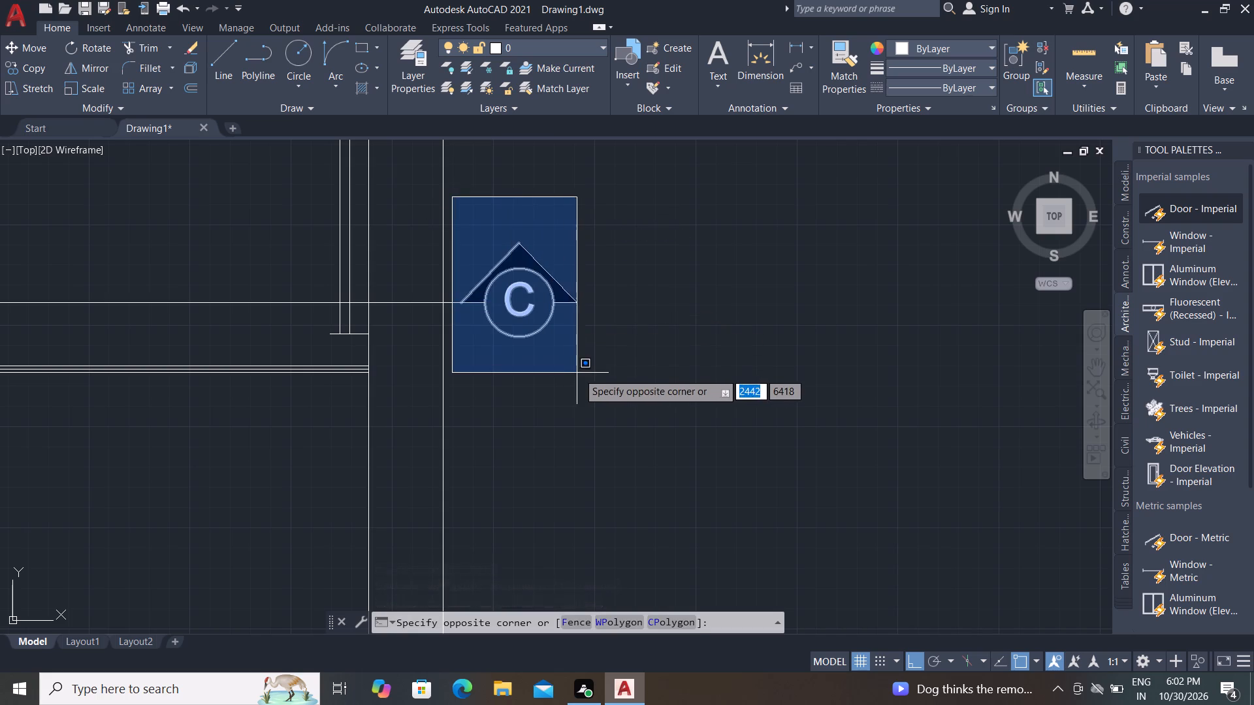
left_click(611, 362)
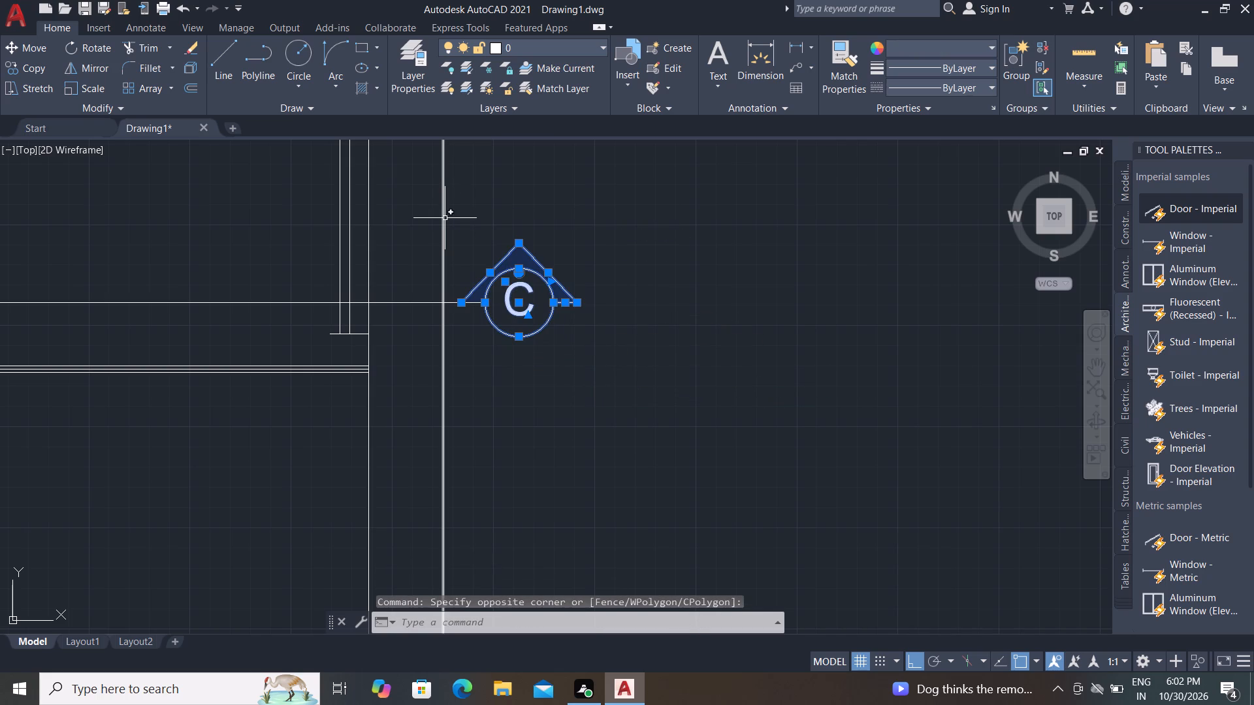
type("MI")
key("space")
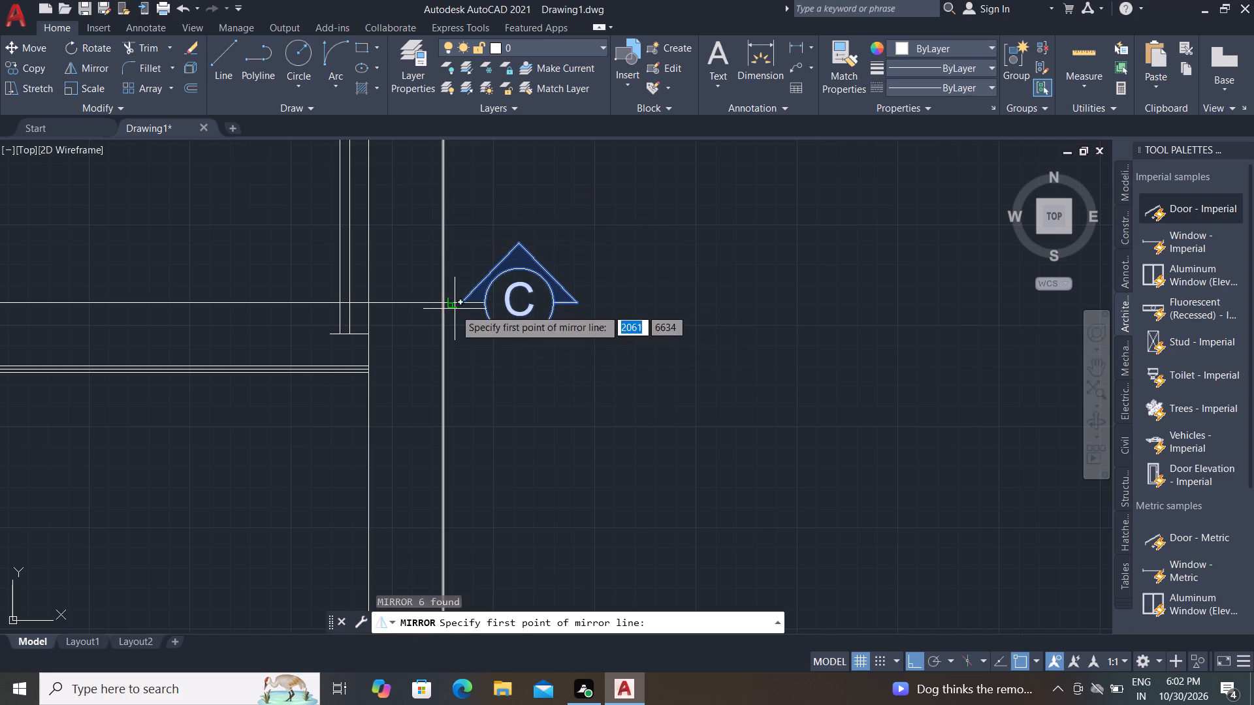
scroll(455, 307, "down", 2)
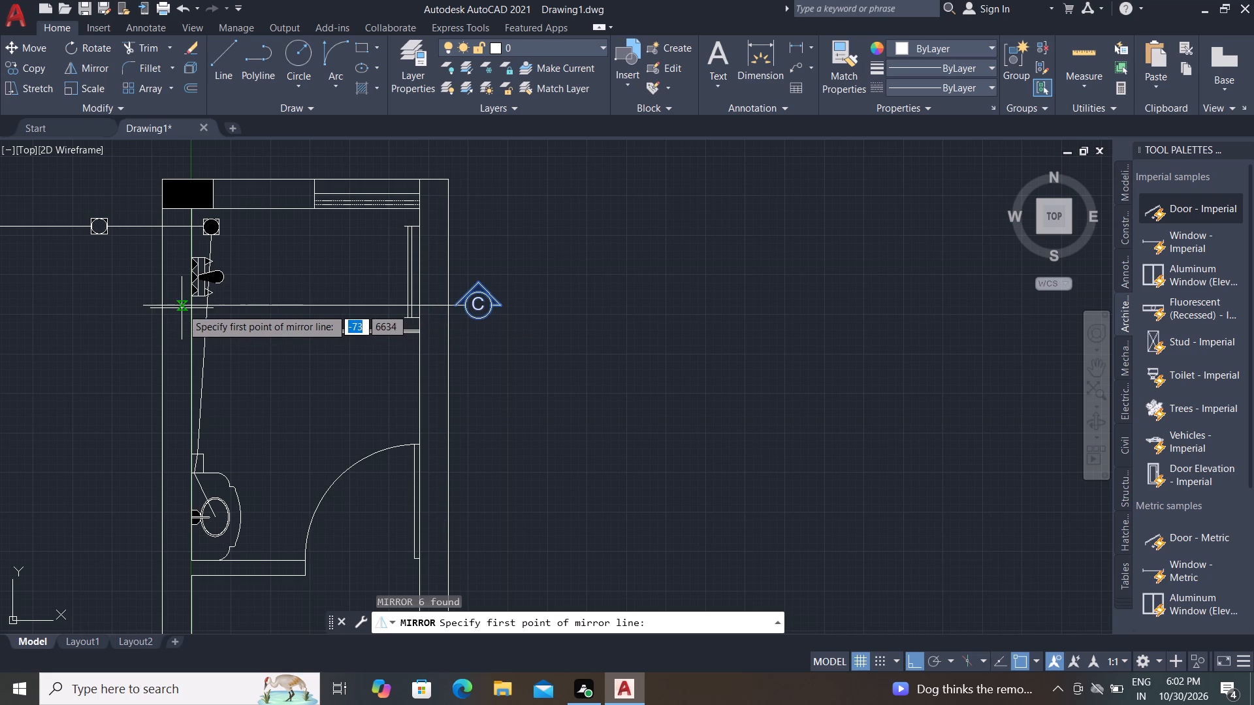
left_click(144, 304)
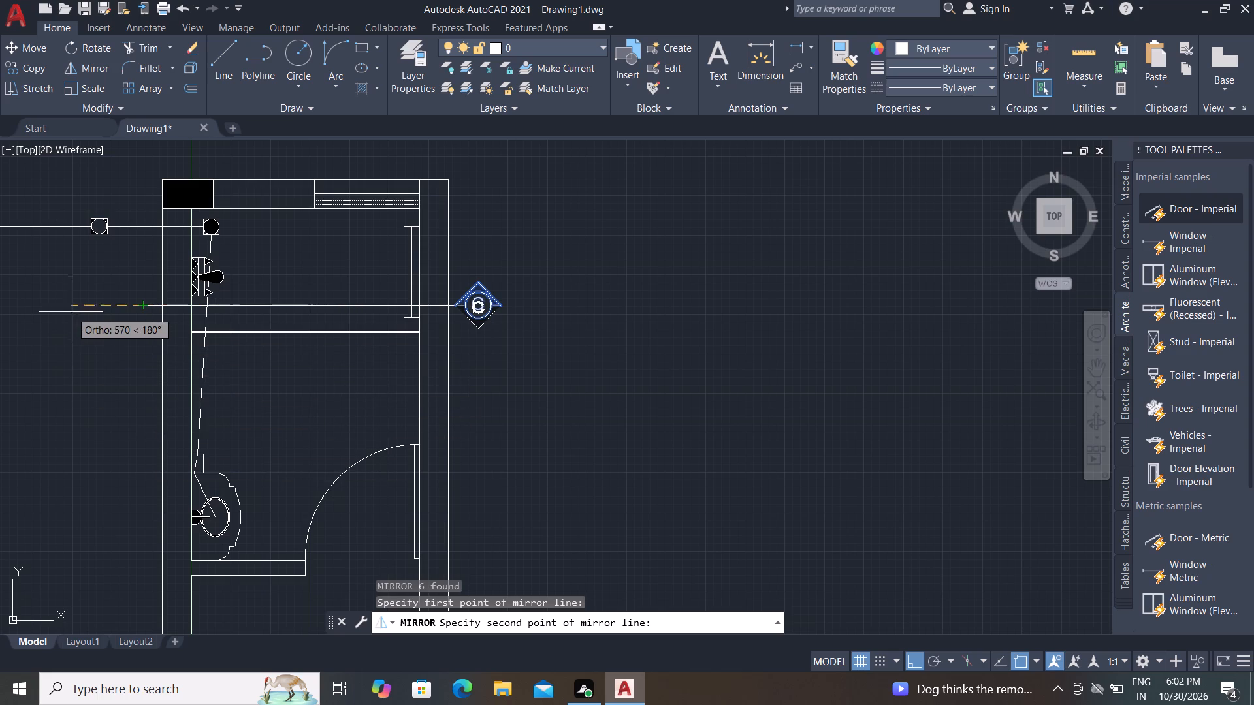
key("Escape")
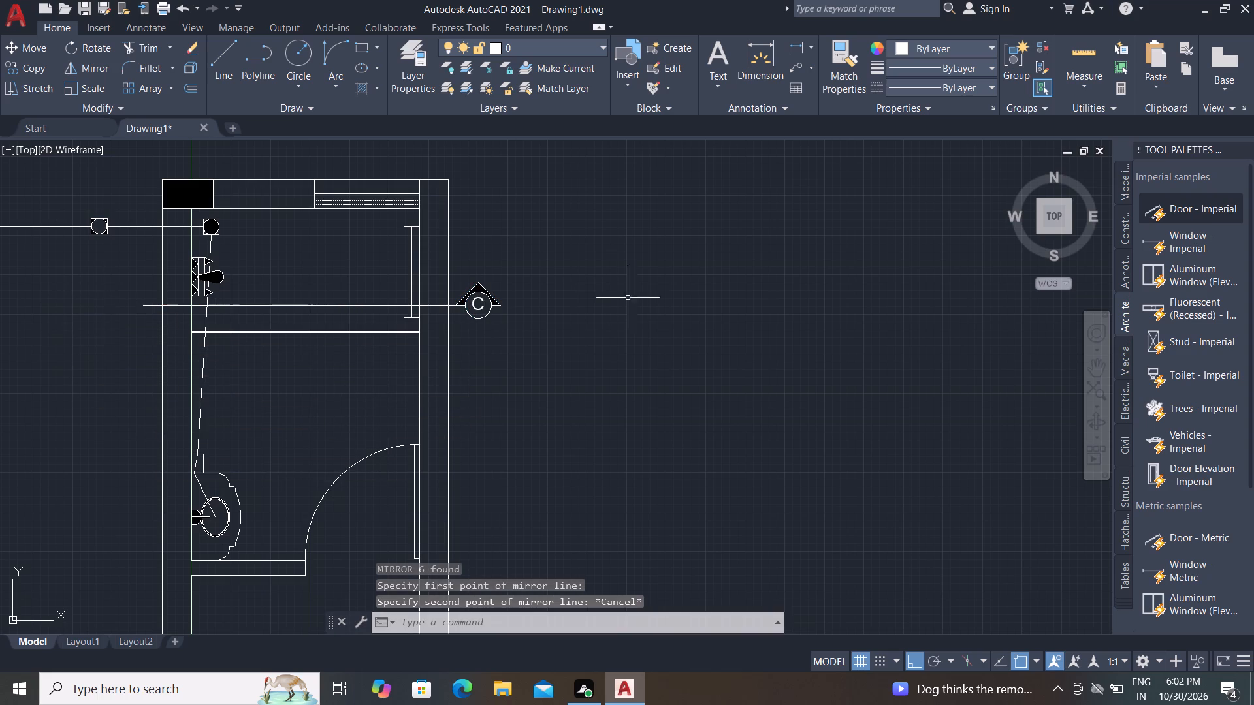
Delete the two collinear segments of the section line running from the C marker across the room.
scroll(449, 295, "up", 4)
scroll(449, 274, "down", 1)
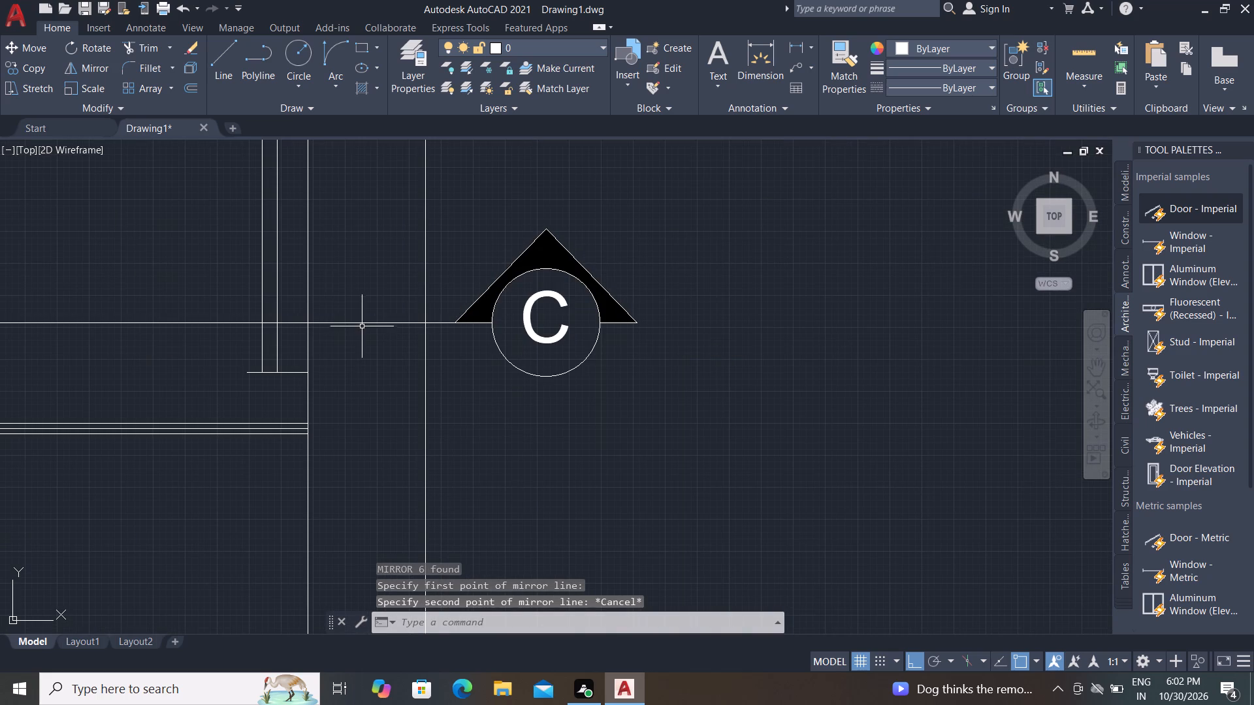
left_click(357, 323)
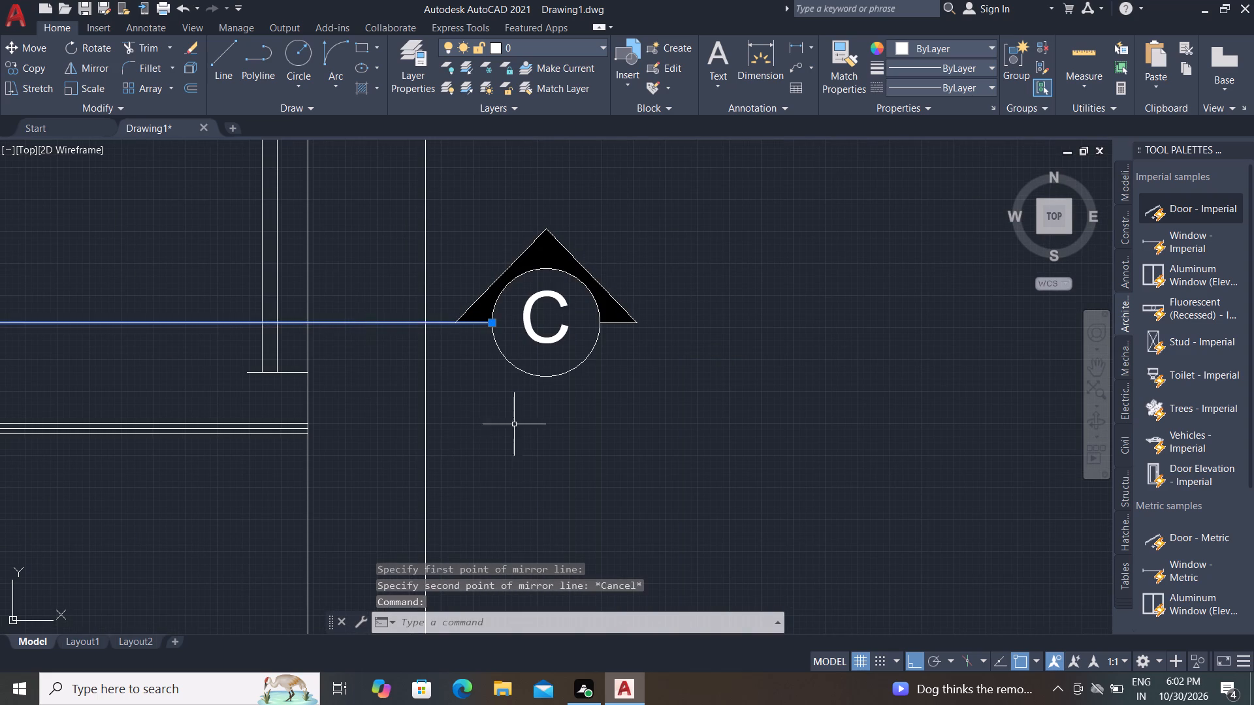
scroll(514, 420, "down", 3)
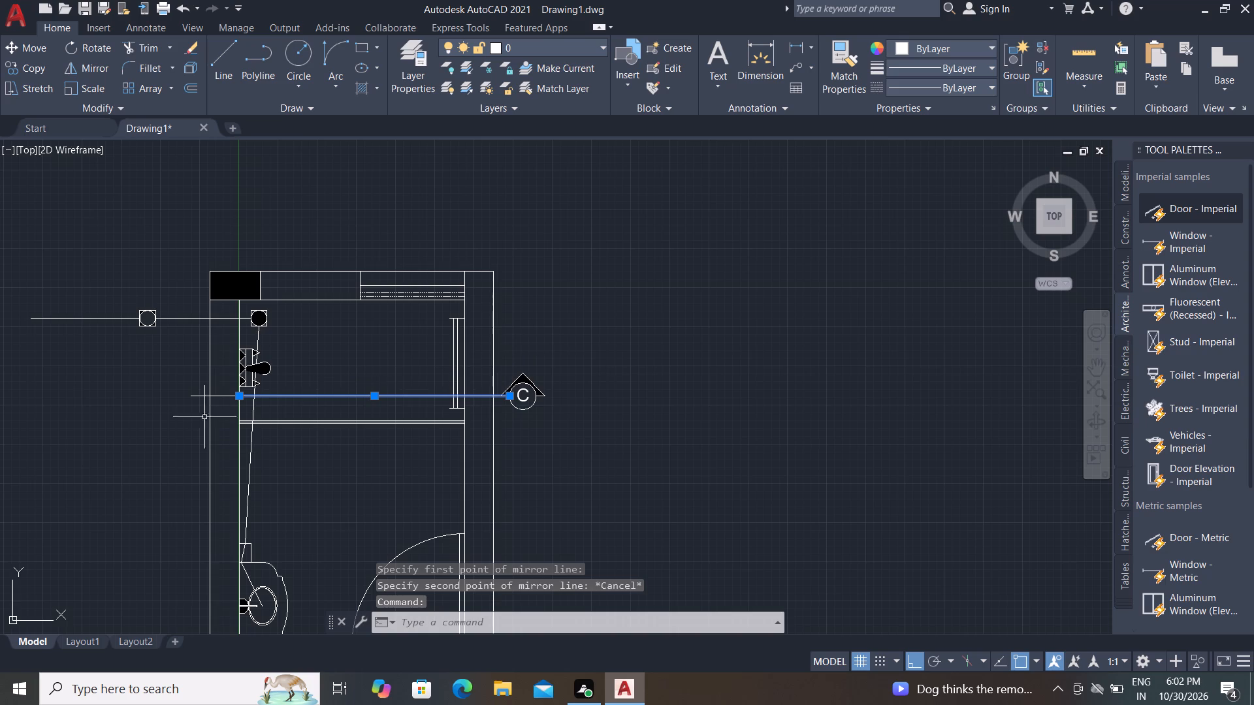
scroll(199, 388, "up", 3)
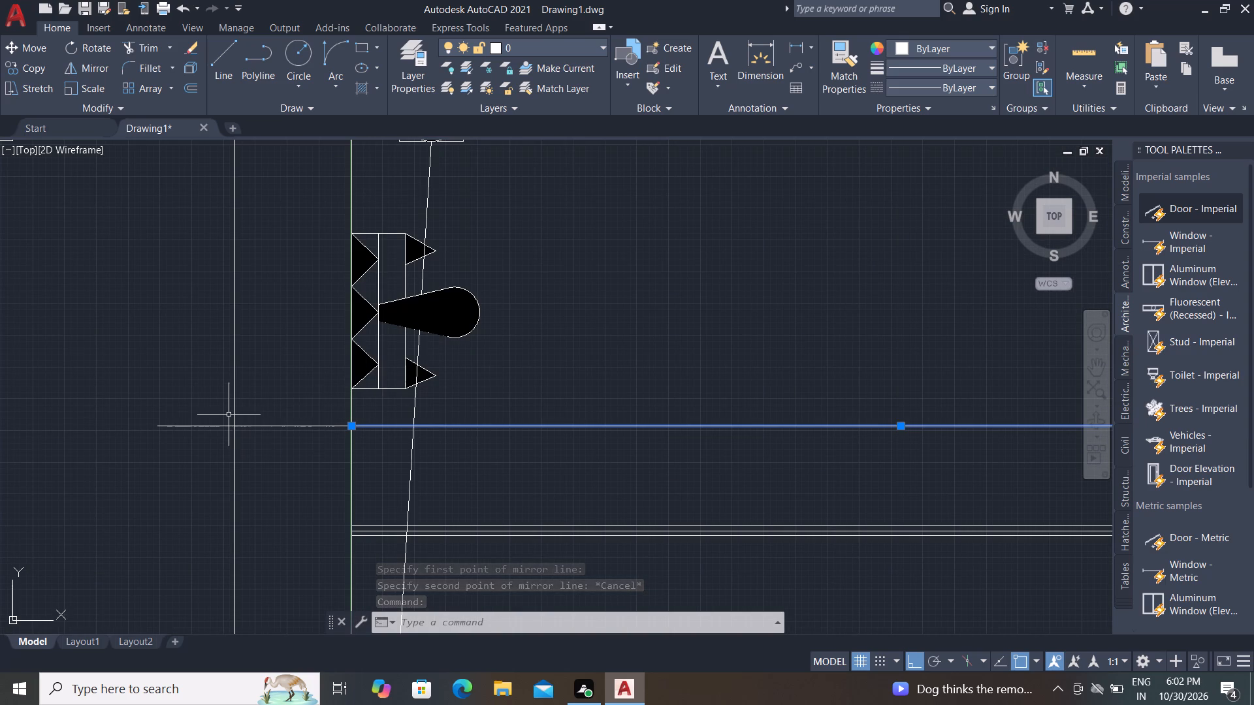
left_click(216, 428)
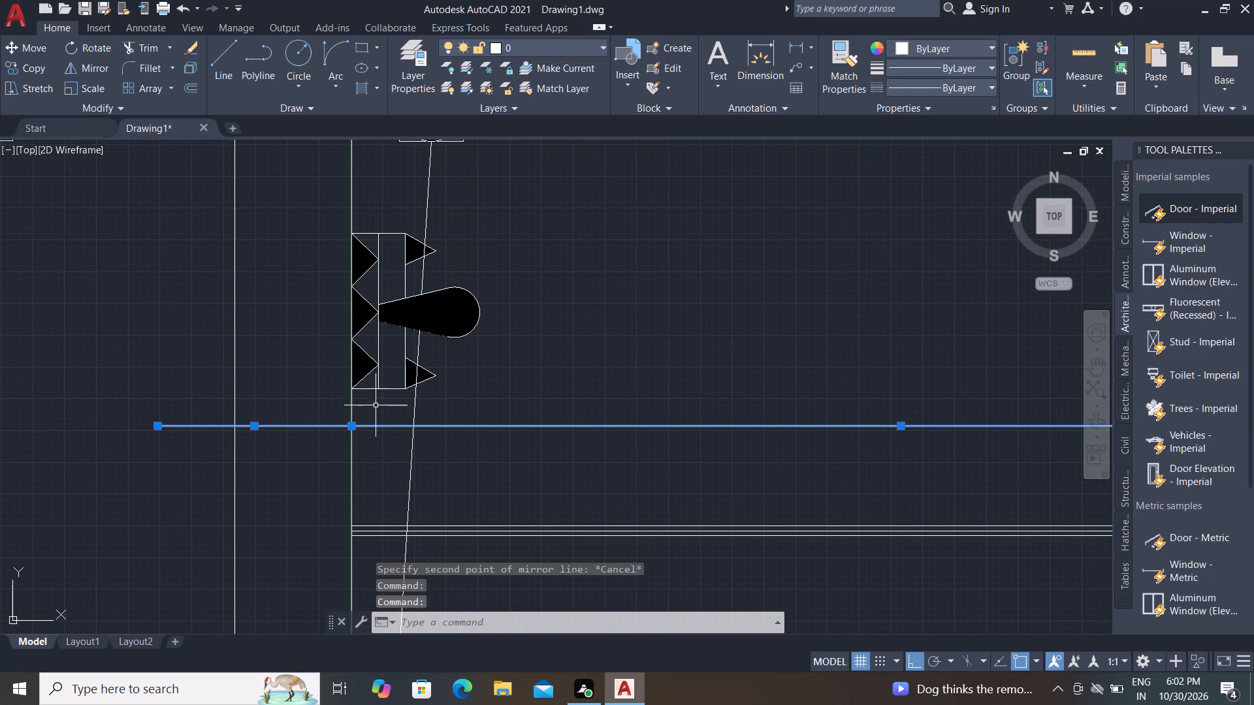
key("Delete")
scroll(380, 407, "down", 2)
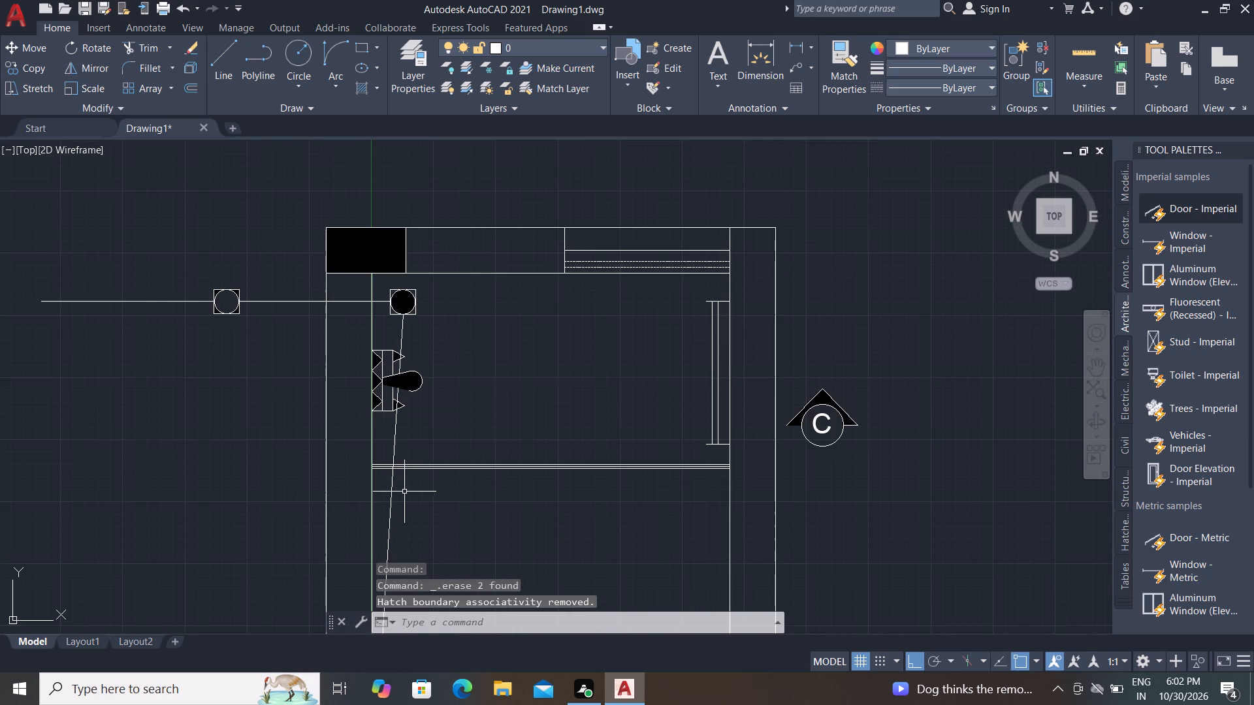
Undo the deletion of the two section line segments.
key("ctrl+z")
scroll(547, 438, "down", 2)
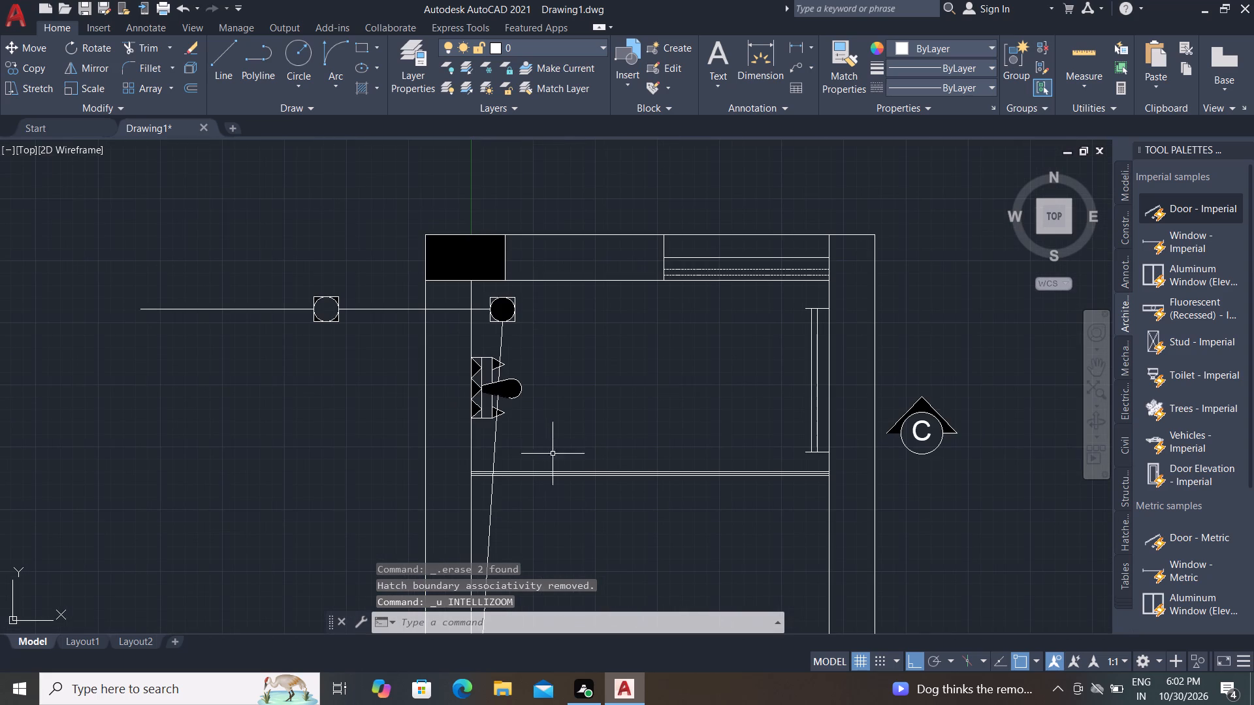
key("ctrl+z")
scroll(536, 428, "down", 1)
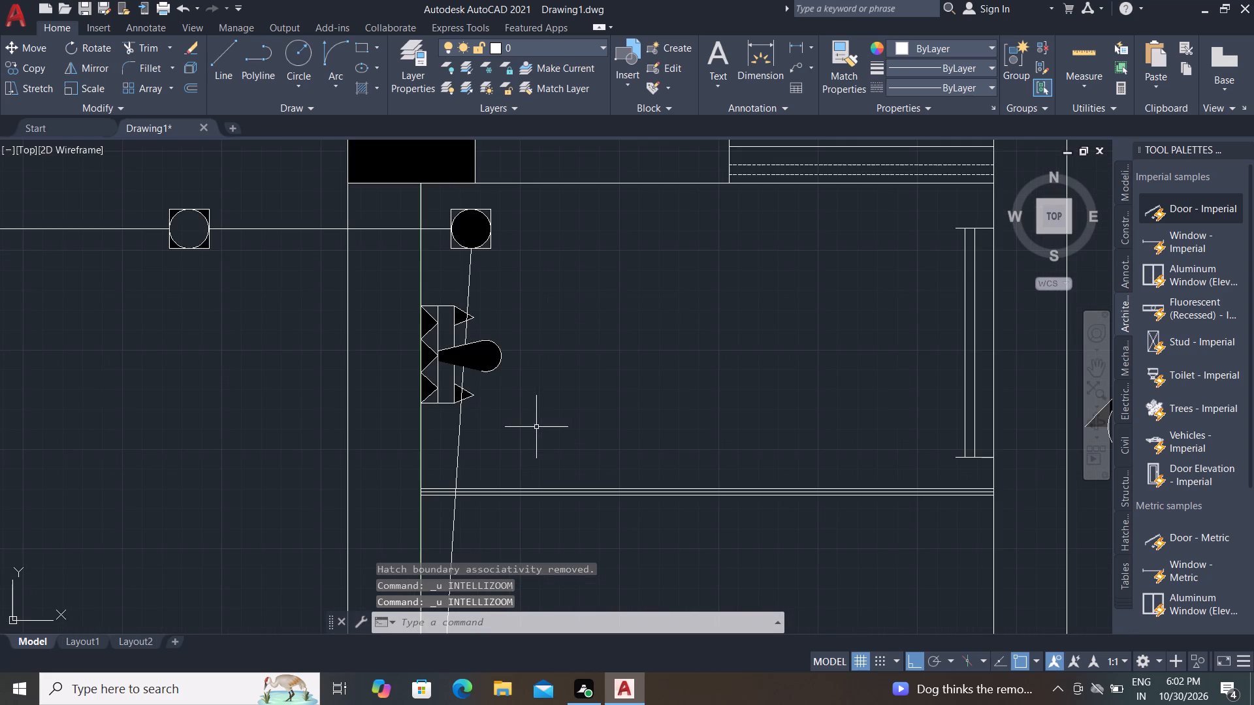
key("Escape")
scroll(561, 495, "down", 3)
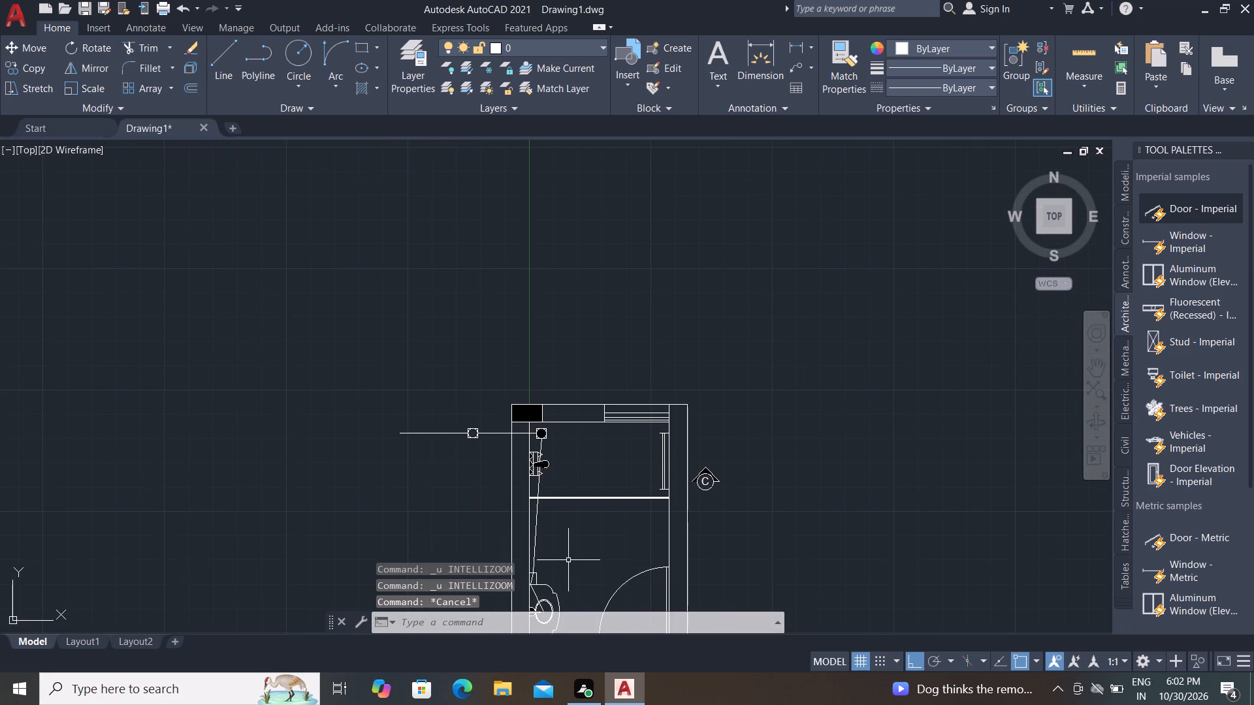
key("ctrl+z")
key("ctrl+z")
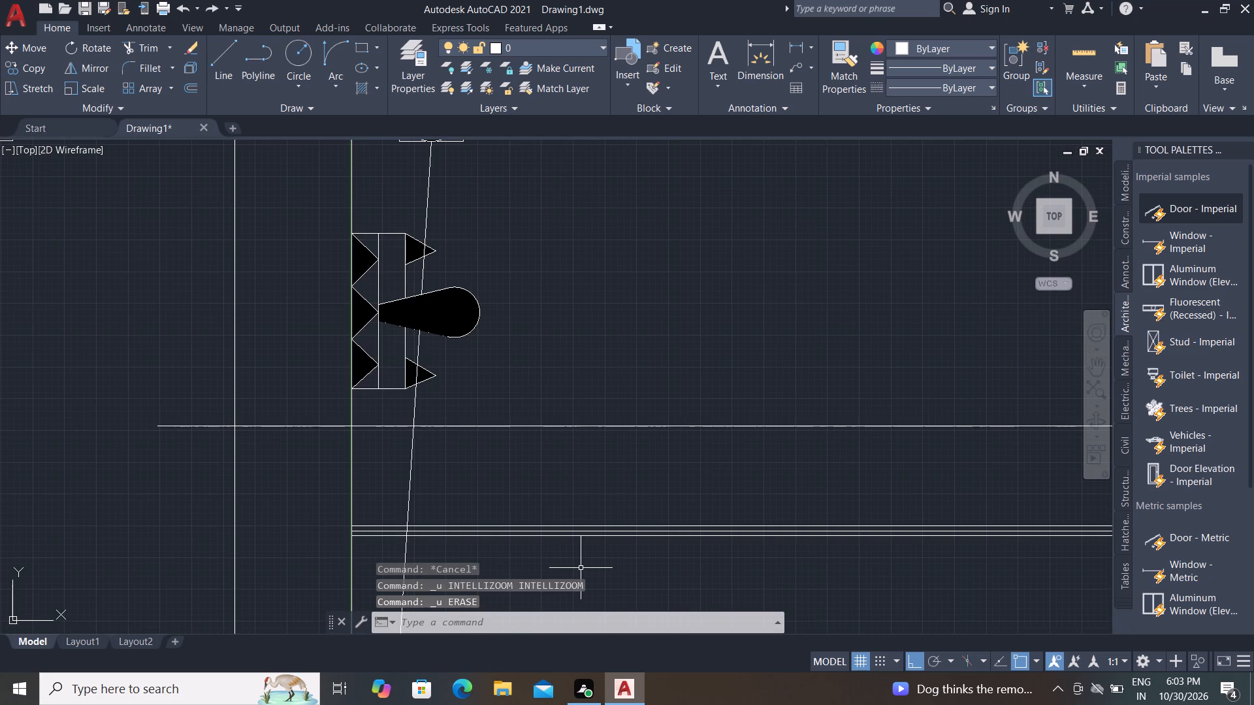
Trim away the section line's portions beyond and across the wall opposite the C marker, back to the diagonal line.
scroll(559, 506, "down", 2)
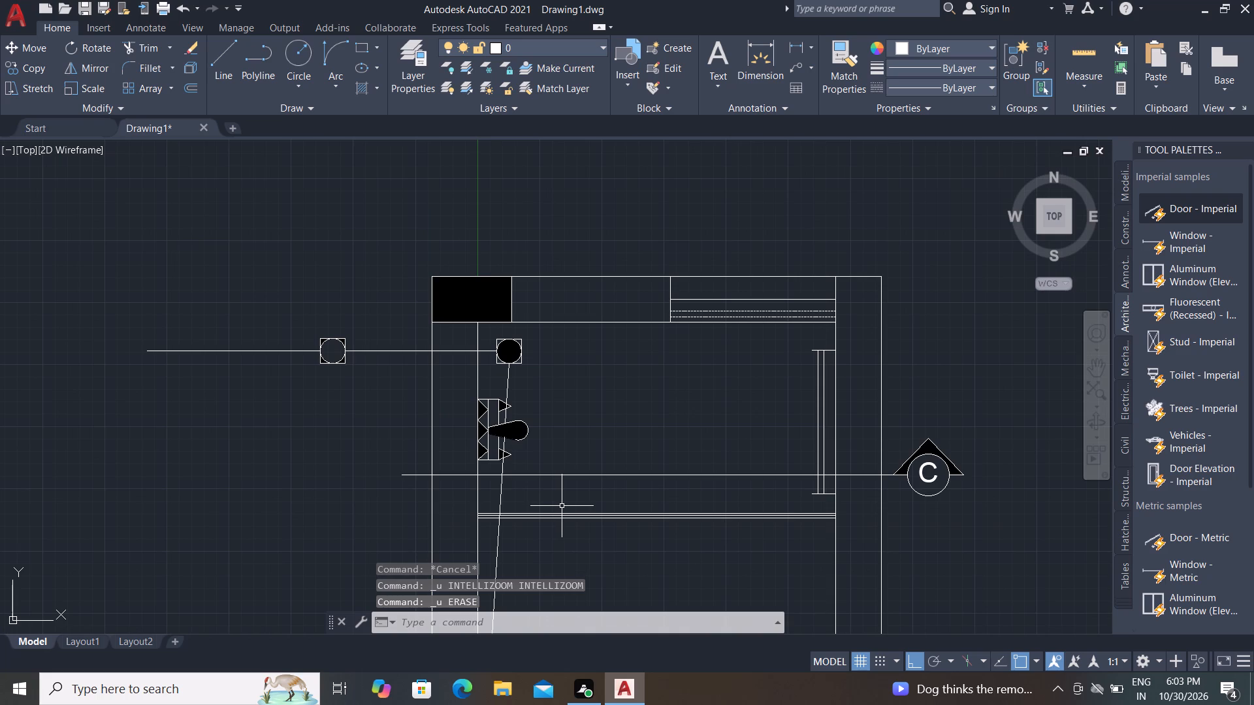
type("TR")
key("space")
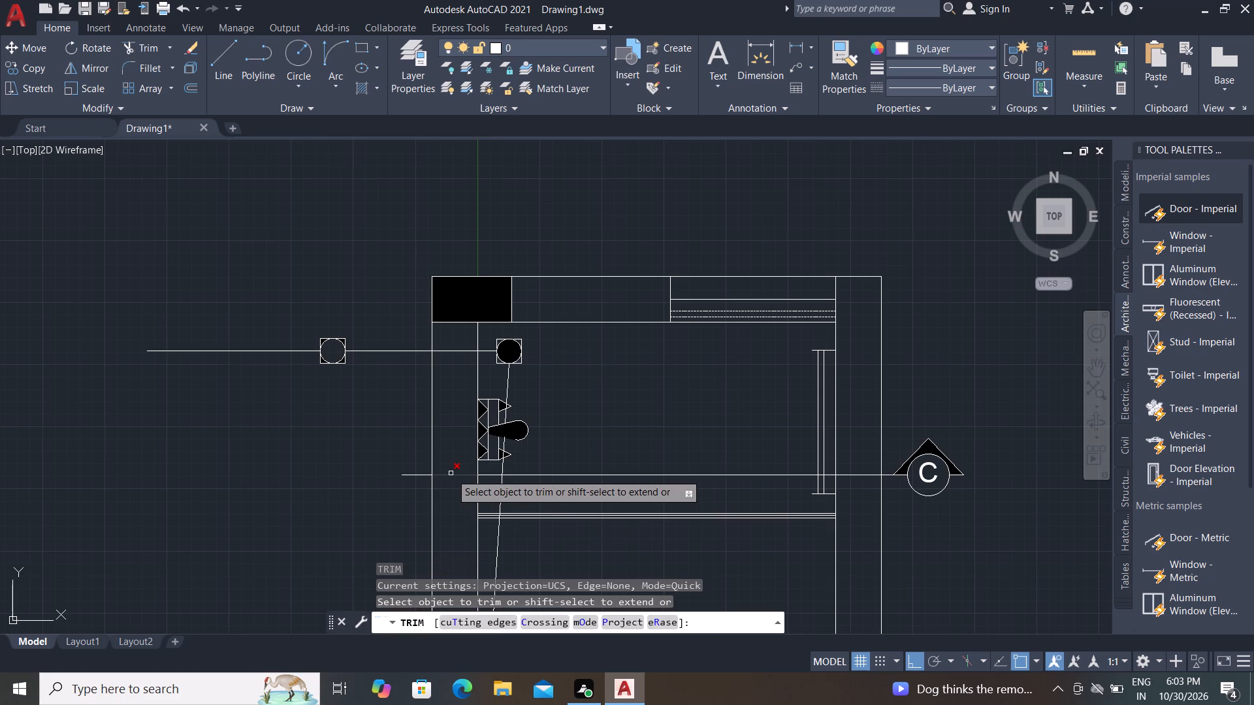
left_click(451, 473)
left_click(422, 471)
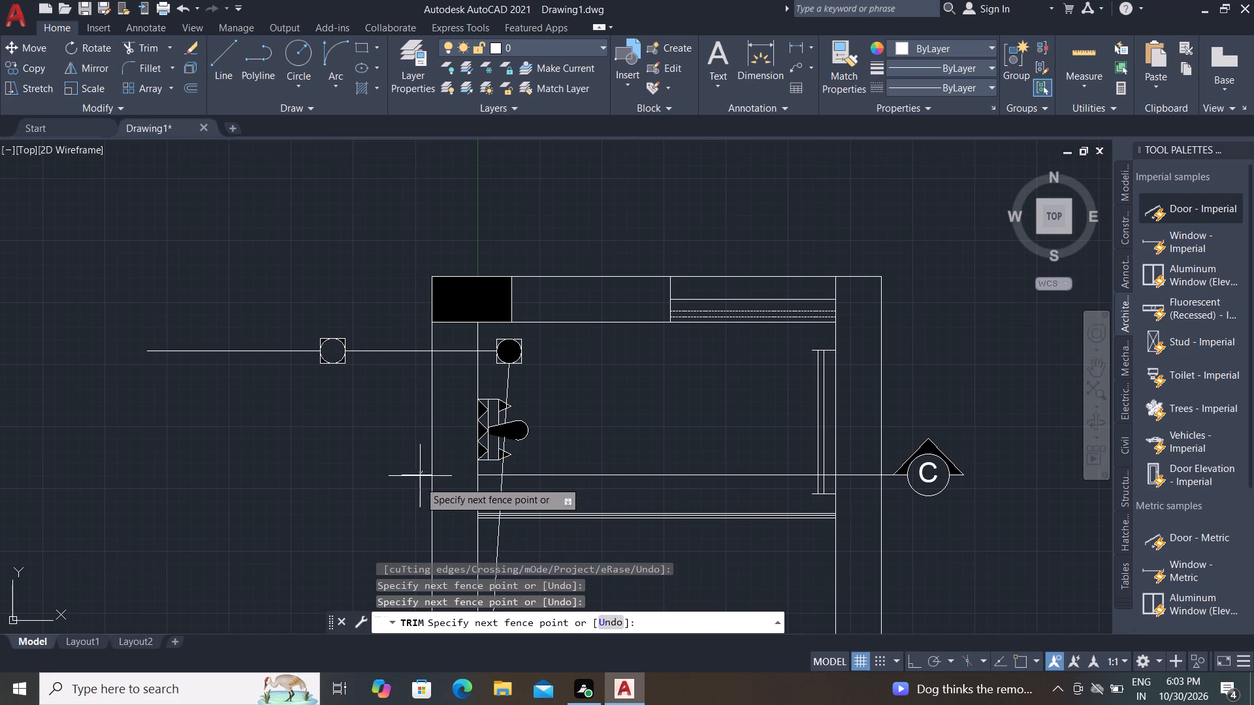
left_click(415, 488)
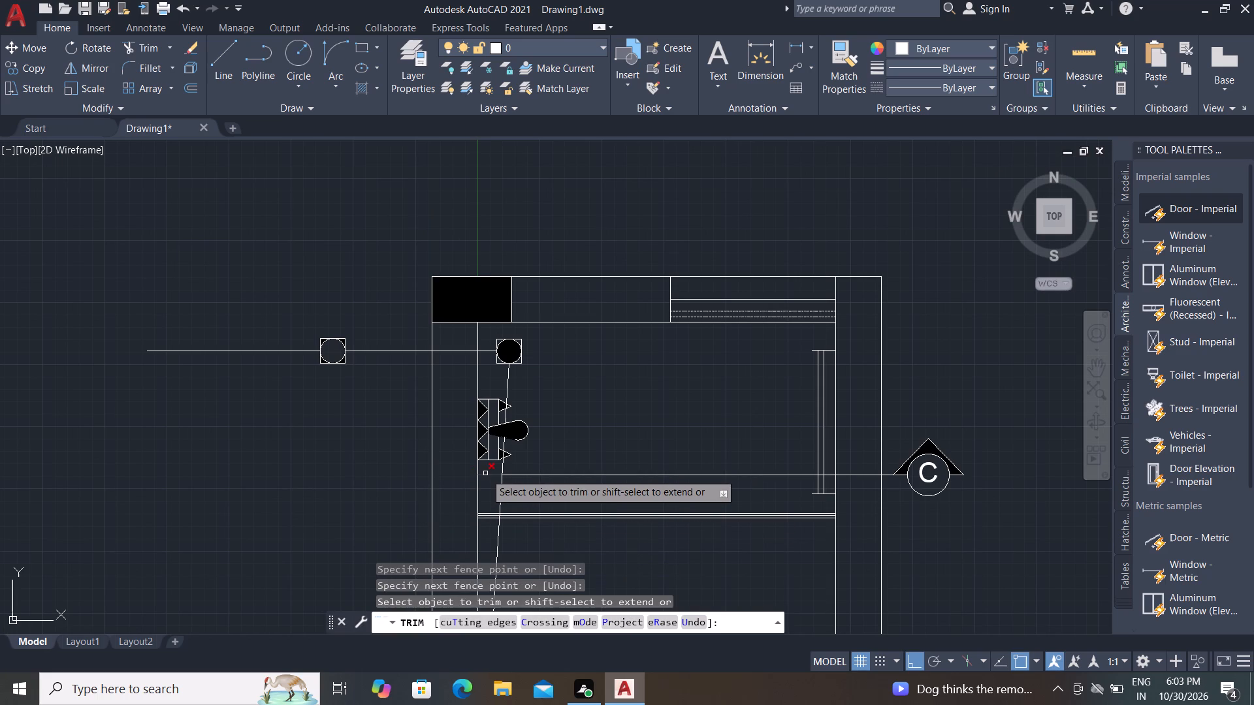
left_click(488, 473)
key("Escape")
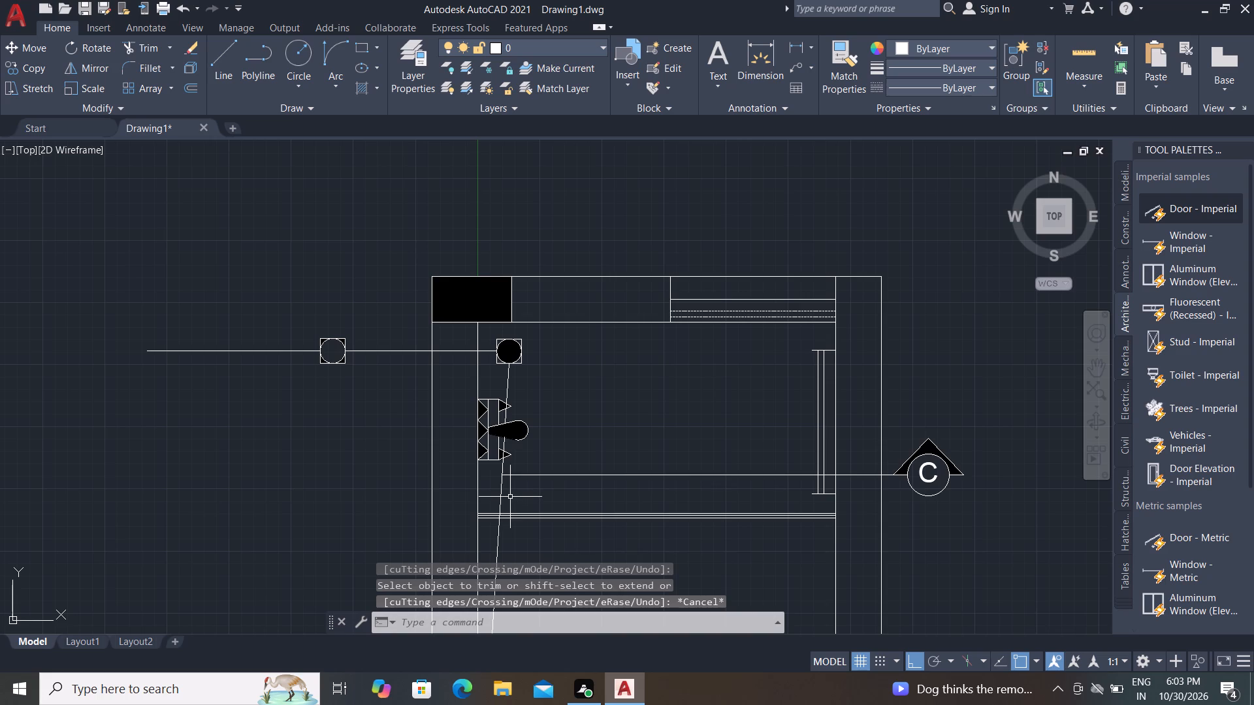
Extend the trimmed section line to the outer face of the wall opposite the C marker.
type("EX")
key("space")
left_click(511, 476)
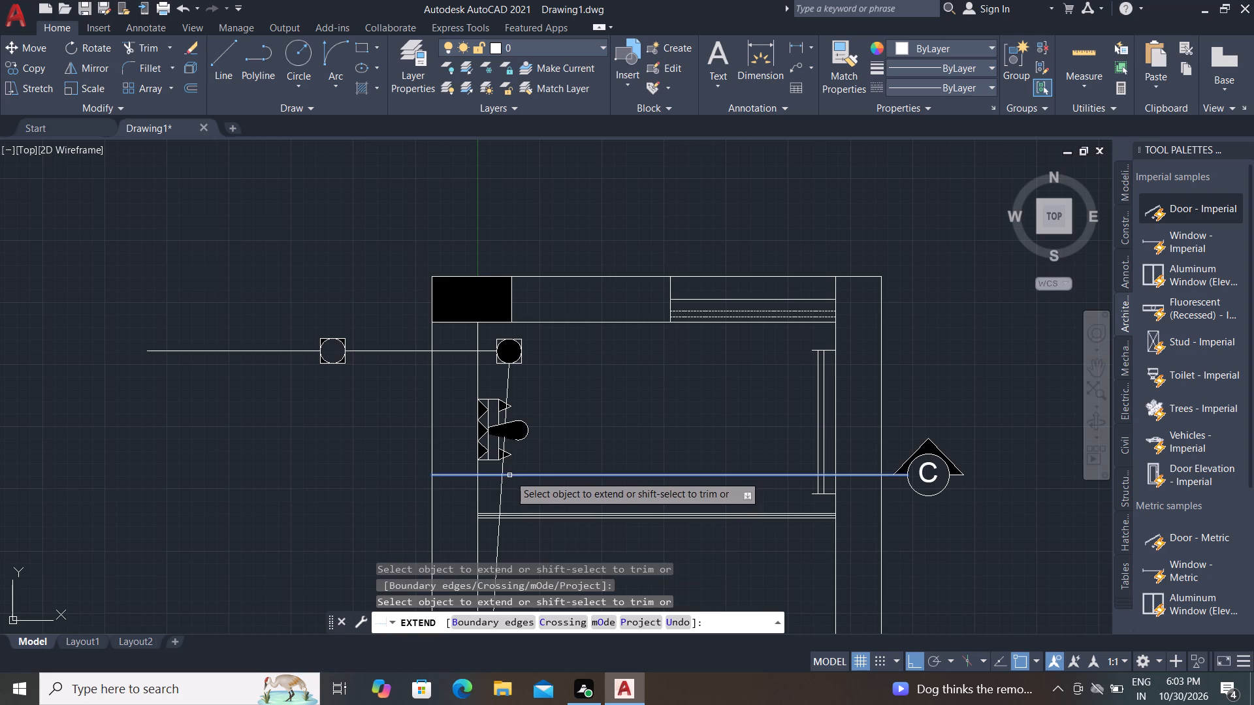
left_click(507, 475)
key("Escape")
Draw a short horizontal line continuing the section line from the outer wall face to just outside the building.
scroll(447, 454, "up", 3)
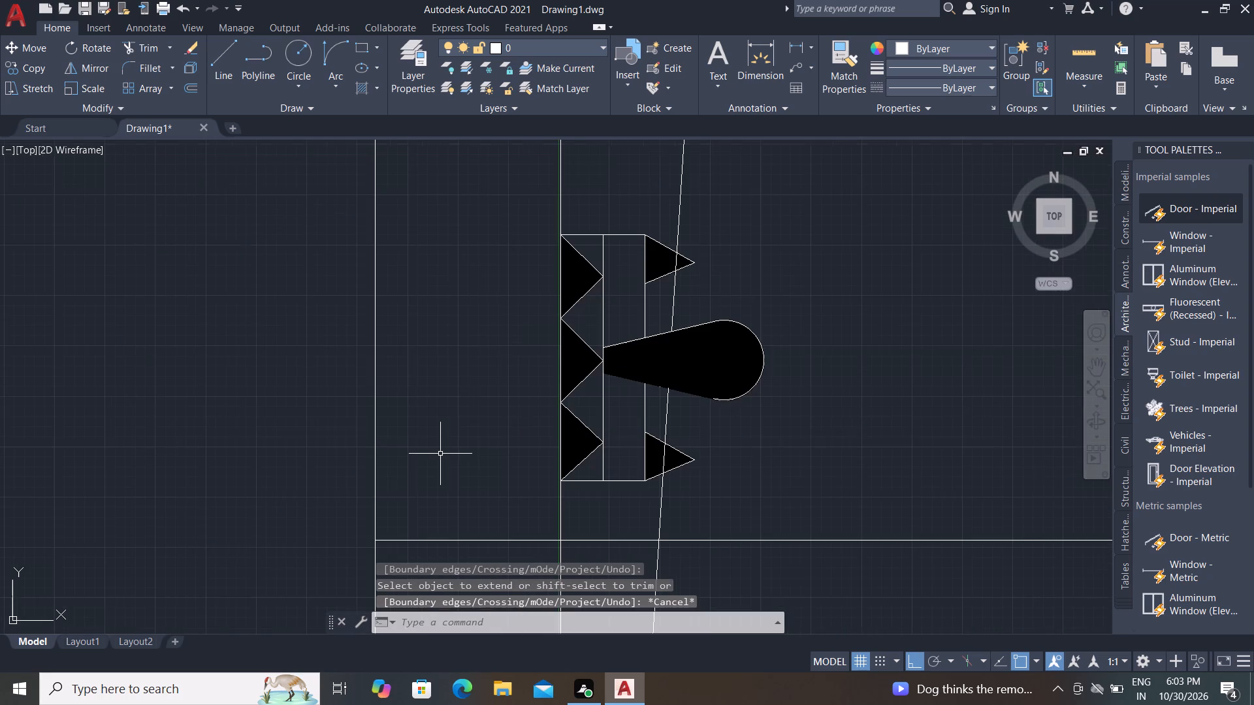
type("L")
key("space")
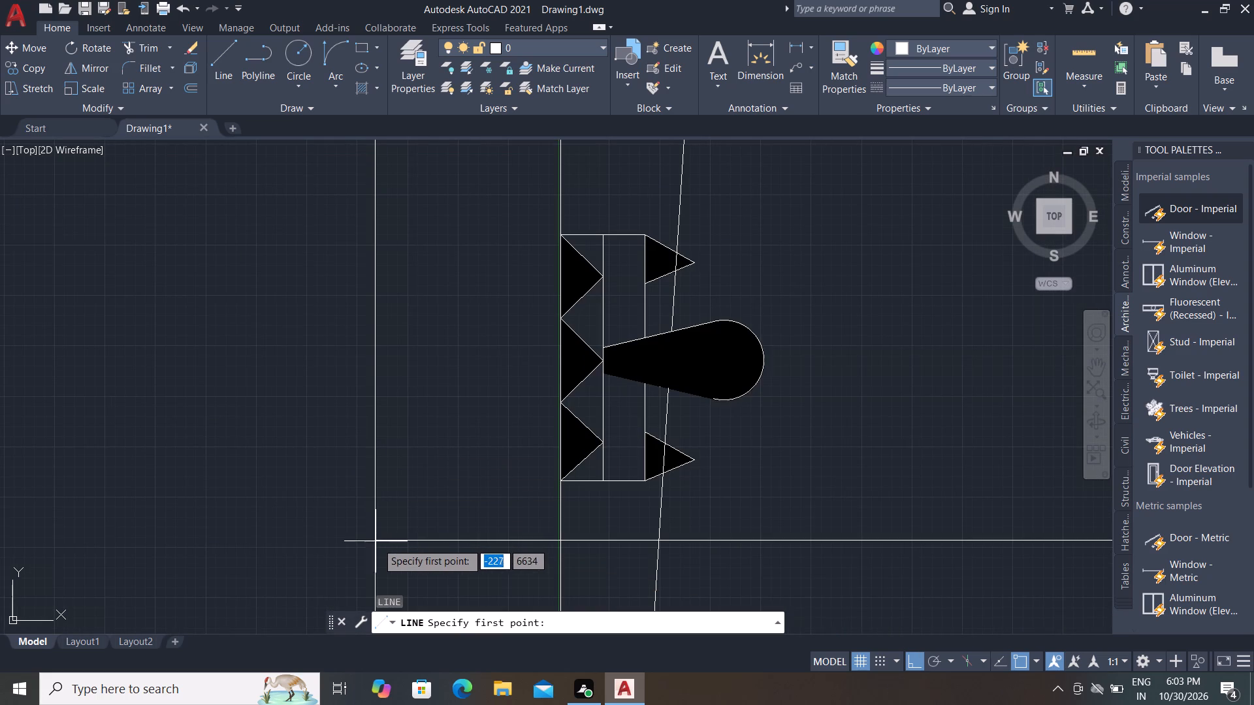
left_click(370, 539)
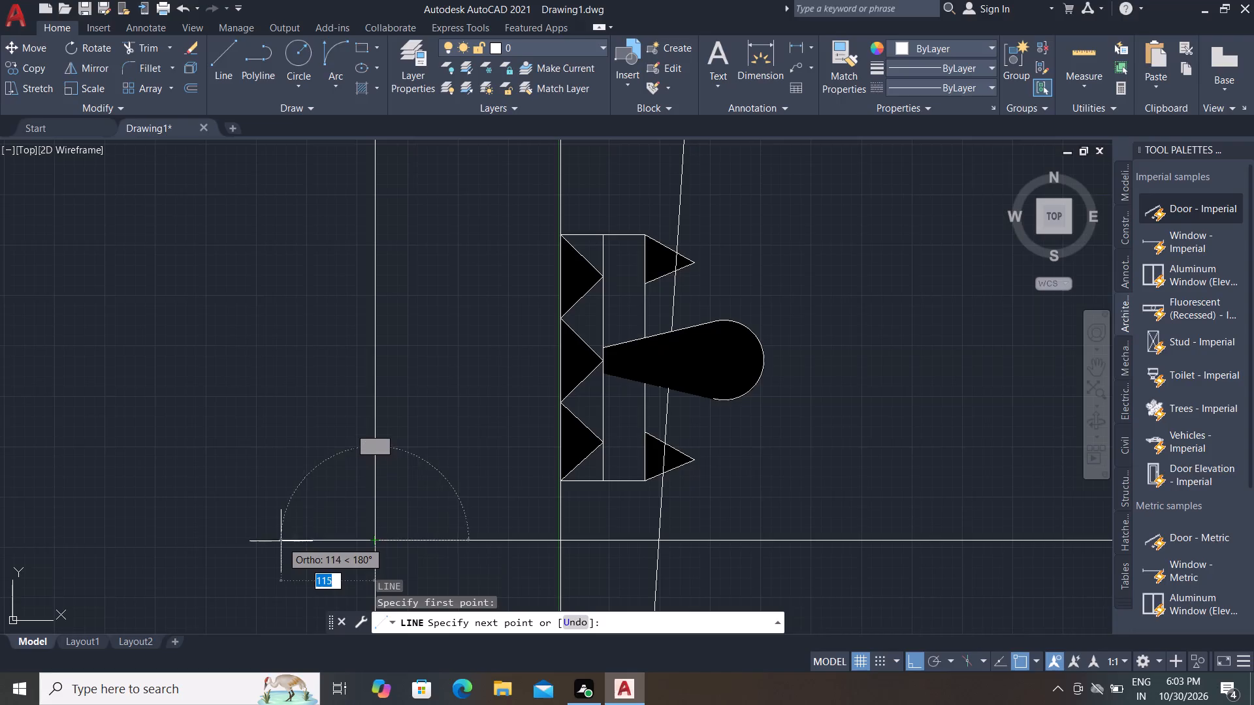
left_click(244, 541)
scroll(255, 521, "down", 1)
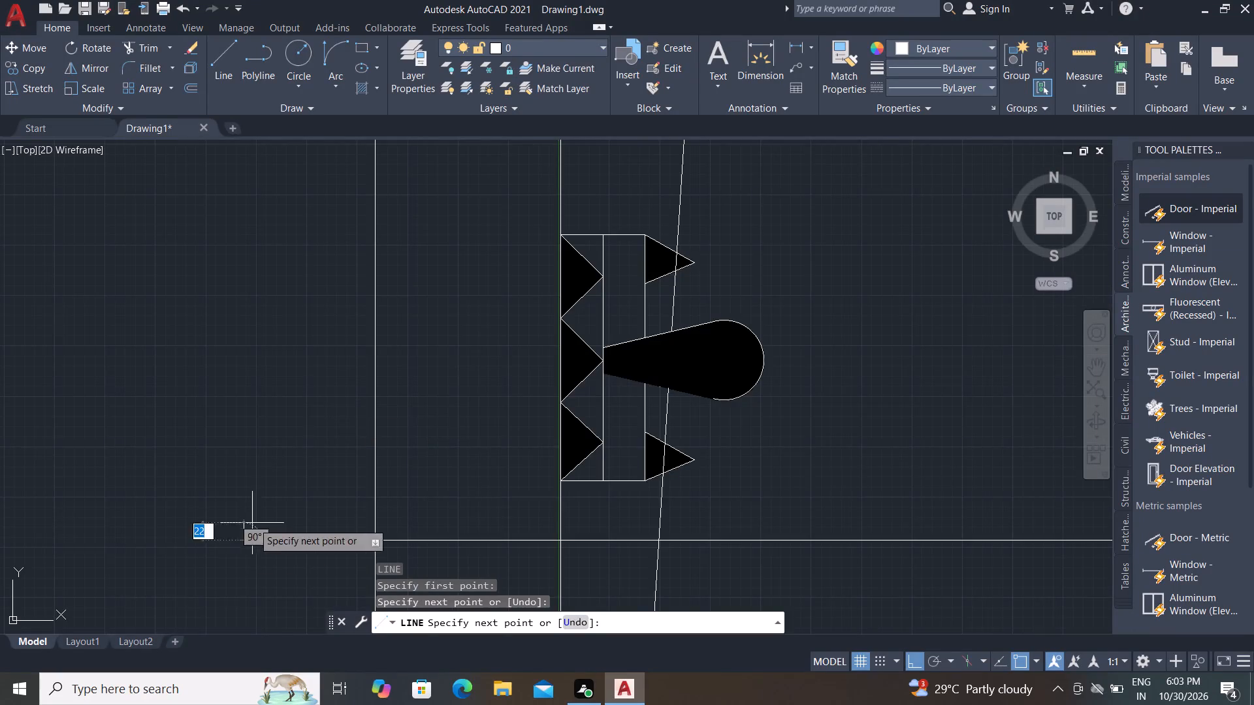
scroll(254, 521, "down", 2)
key("Escape")
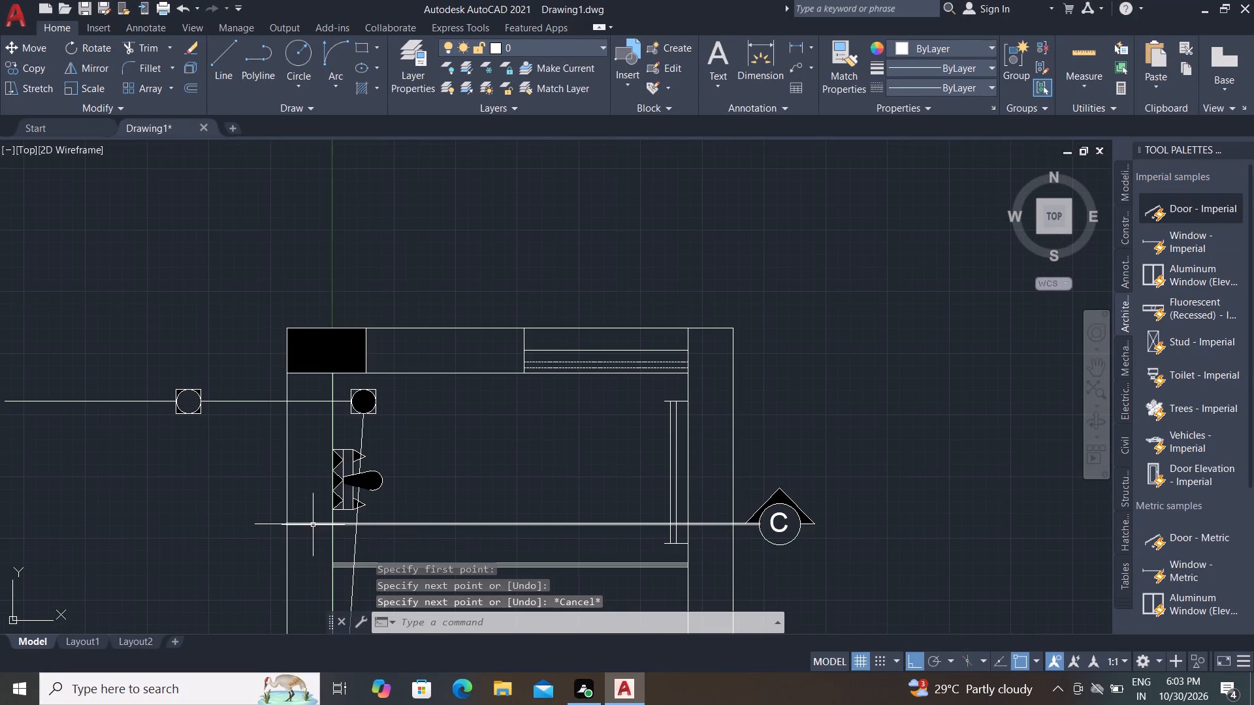
Join the long section line and the short outer segment into one line.
left_click(312, 524)
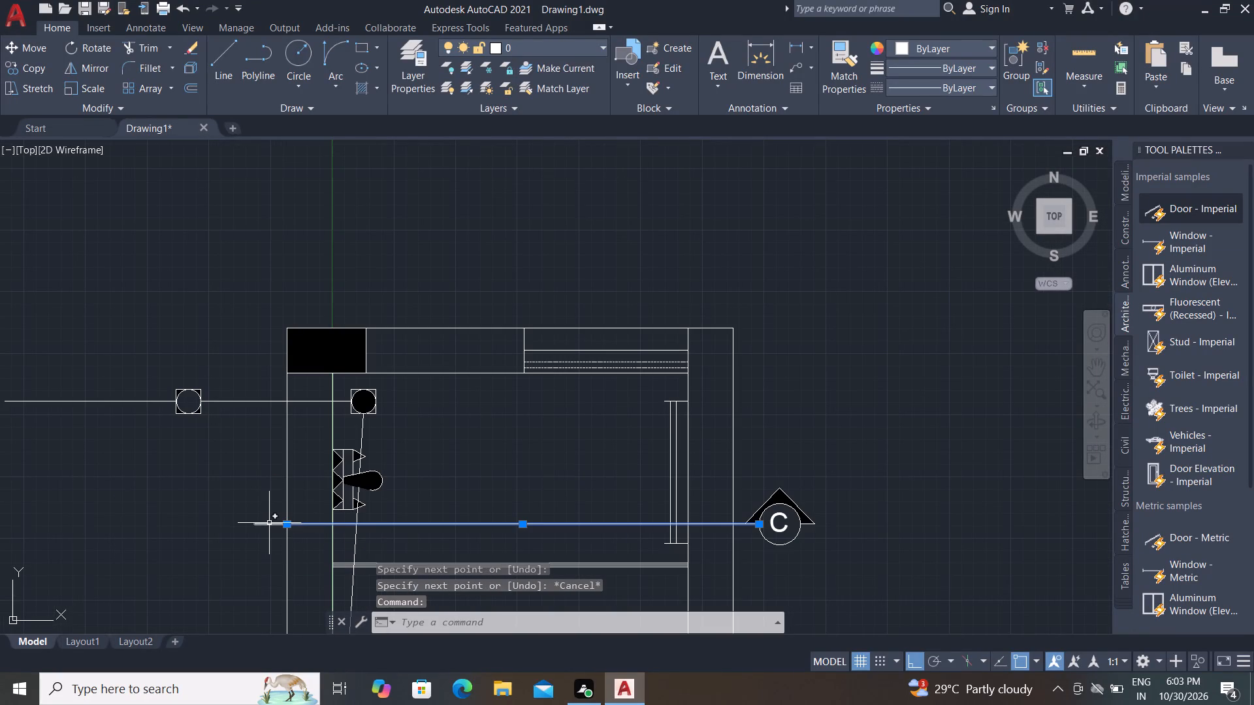
left_click(269, 525)
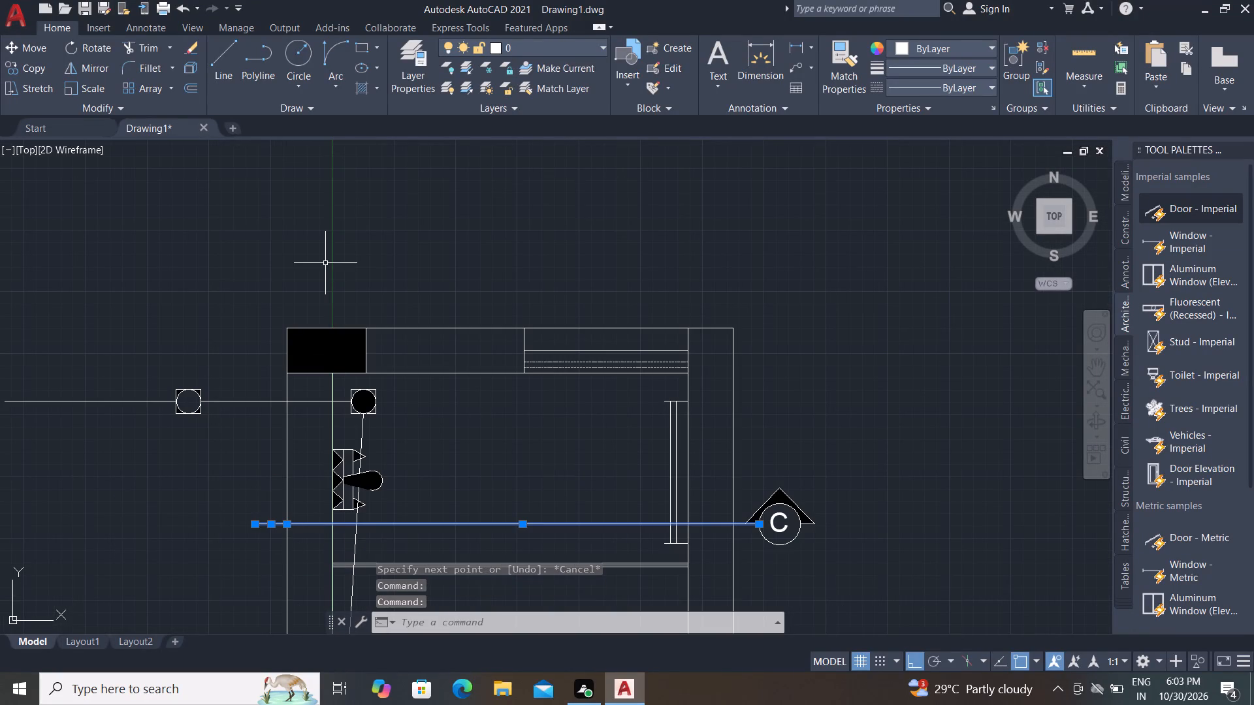
type("J")
key("space")
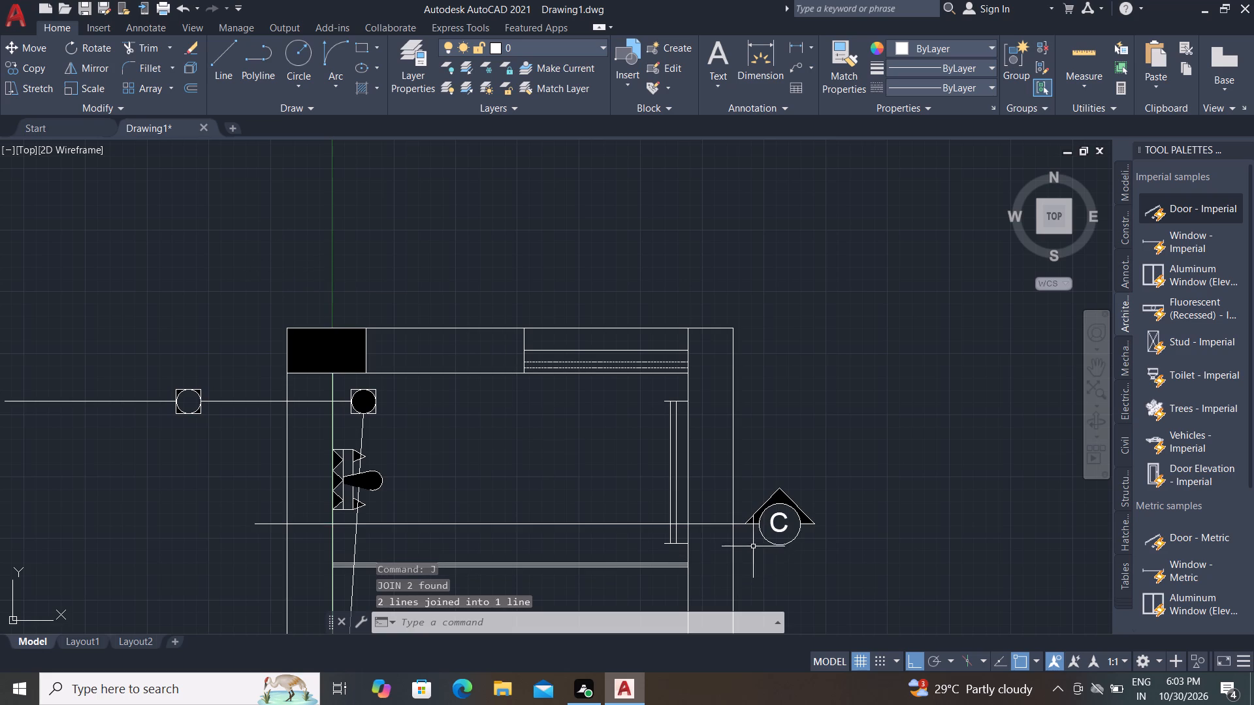
Mirror the complete C marker about a vertical axis through the section line's midpoint, keeping the source objects.
middle_click_drag(750, 546, 709, 497)
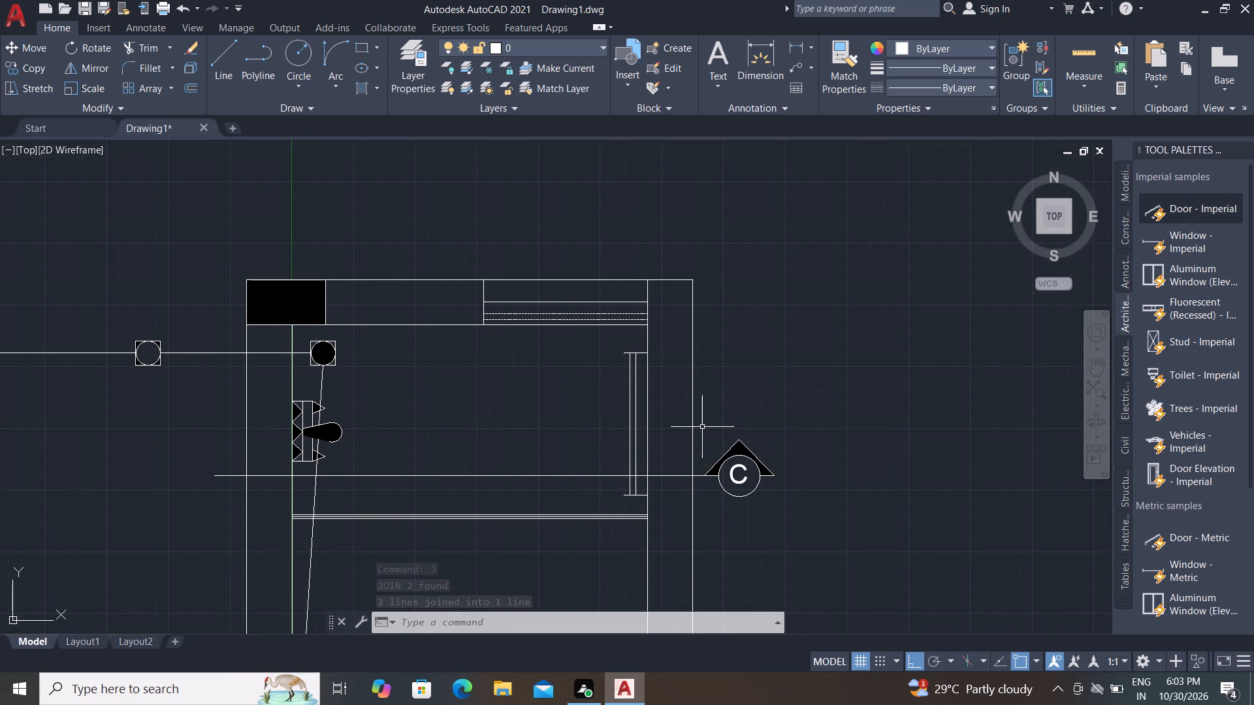
left_click(698, 424)
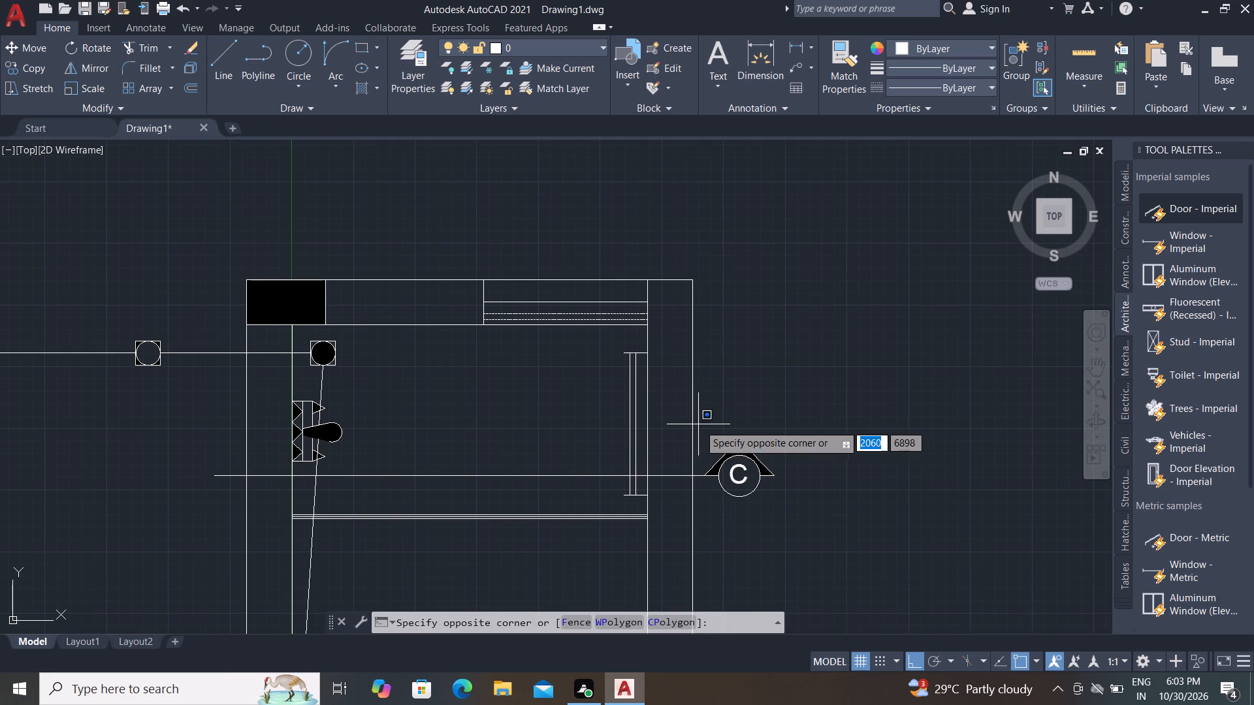
left_click(812, 529)
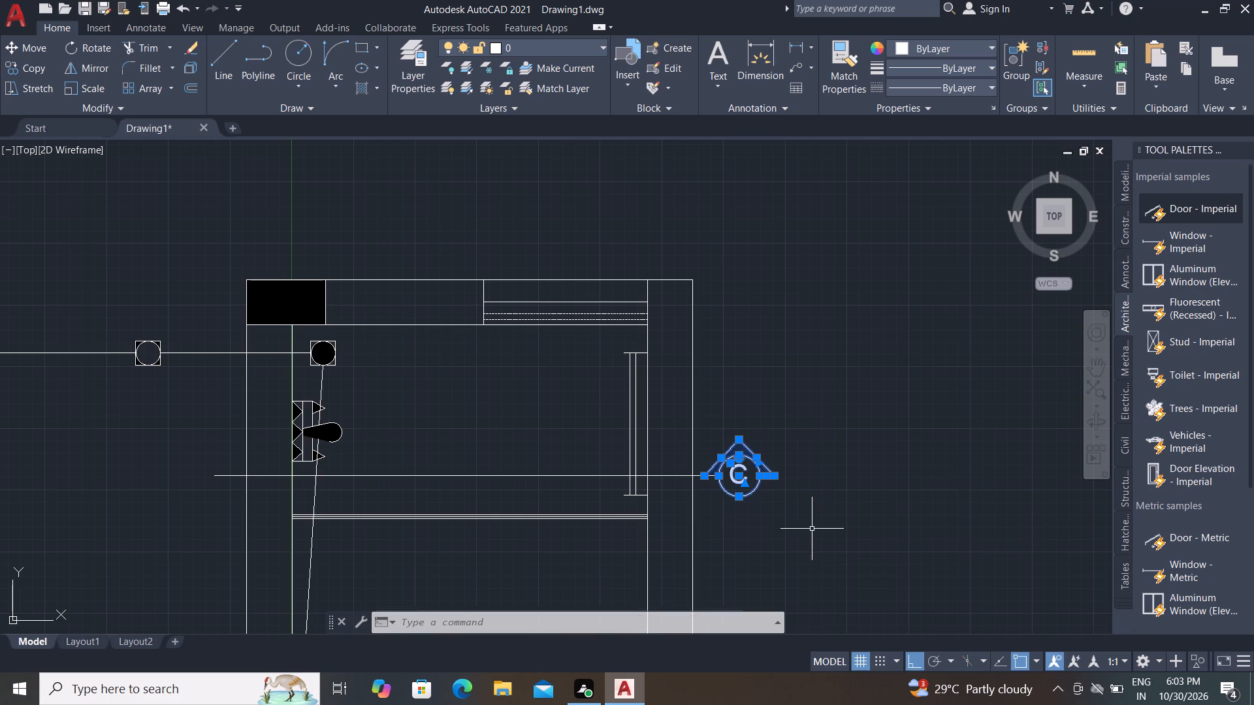
type("MI")
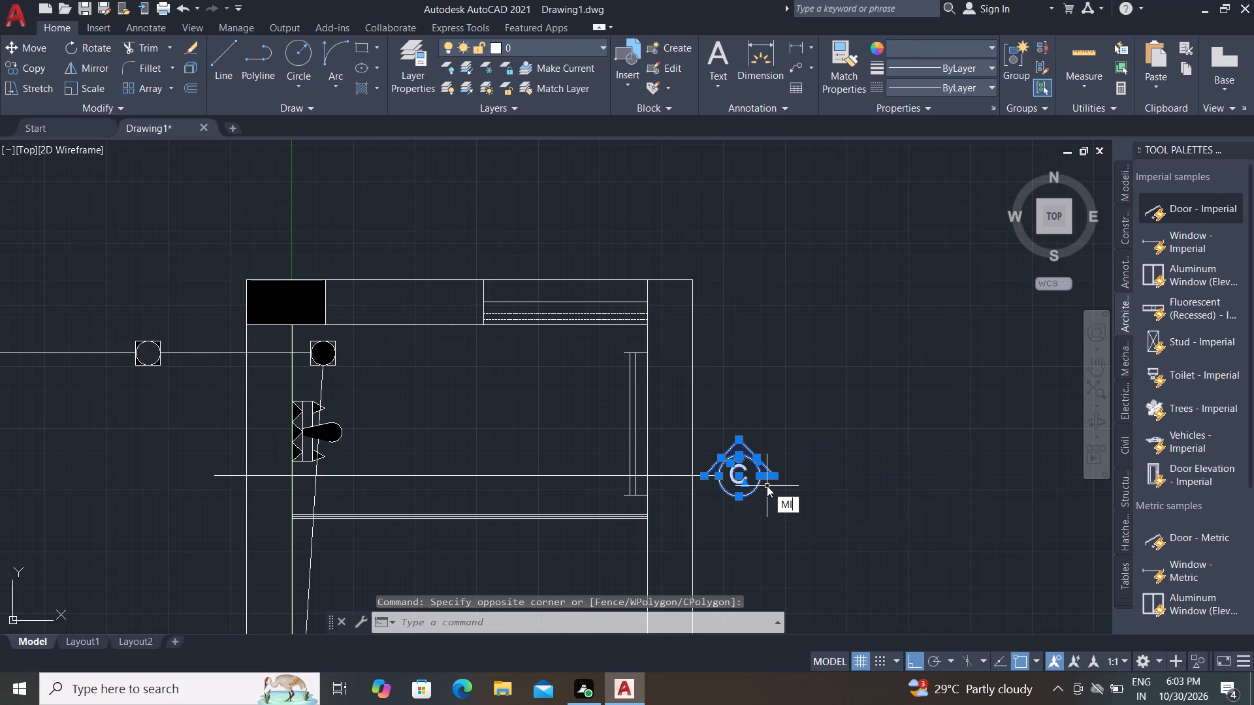
key("space")
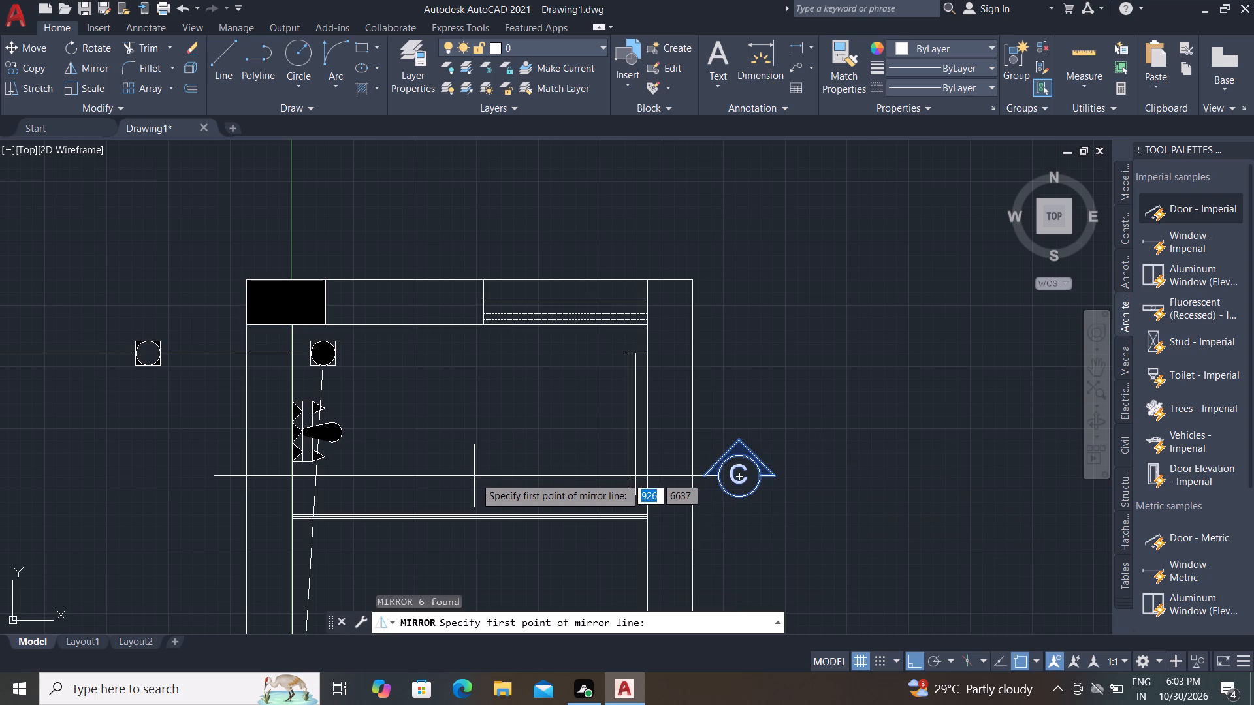
left_click(469, 478)
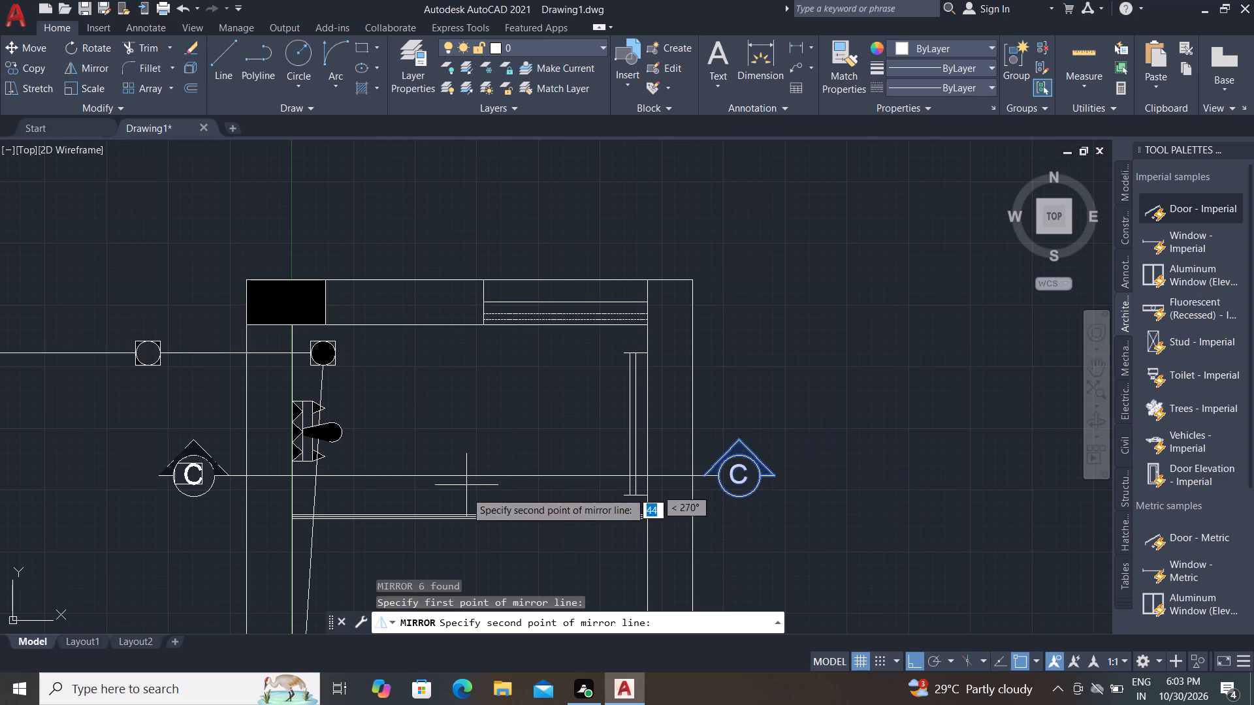
left_click(459, 533)
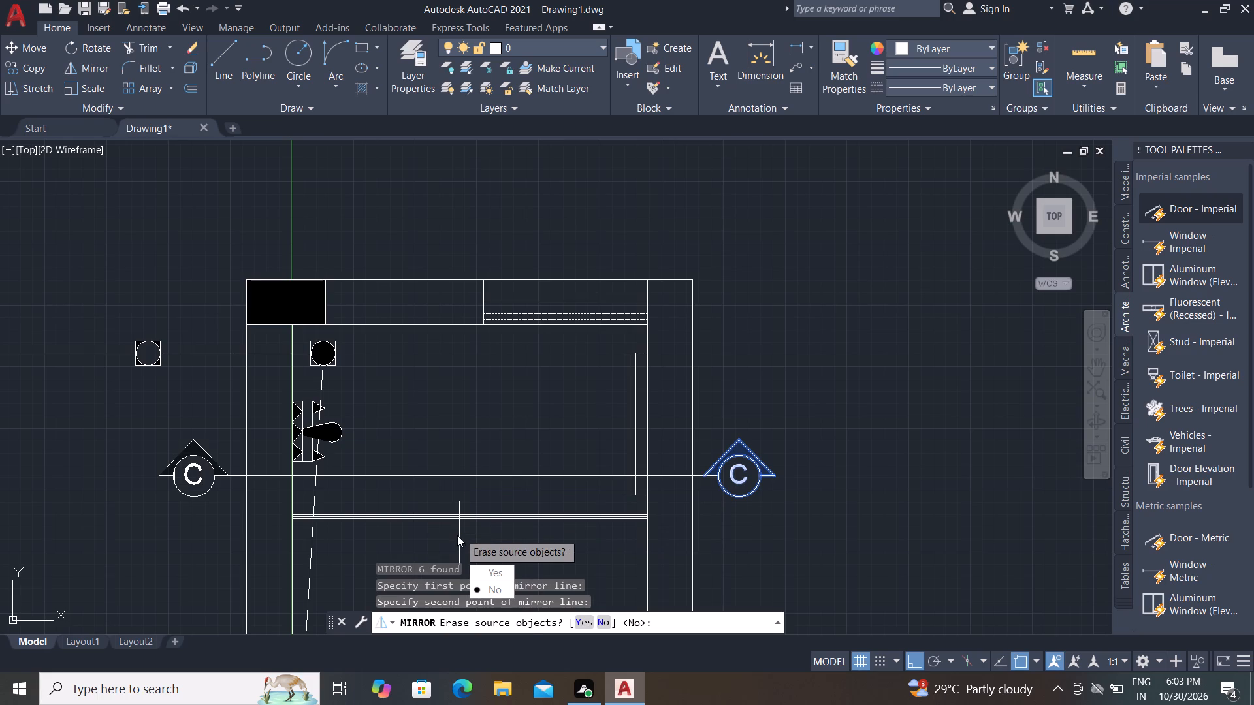
left_click_drag(477, 591, 459, 533)
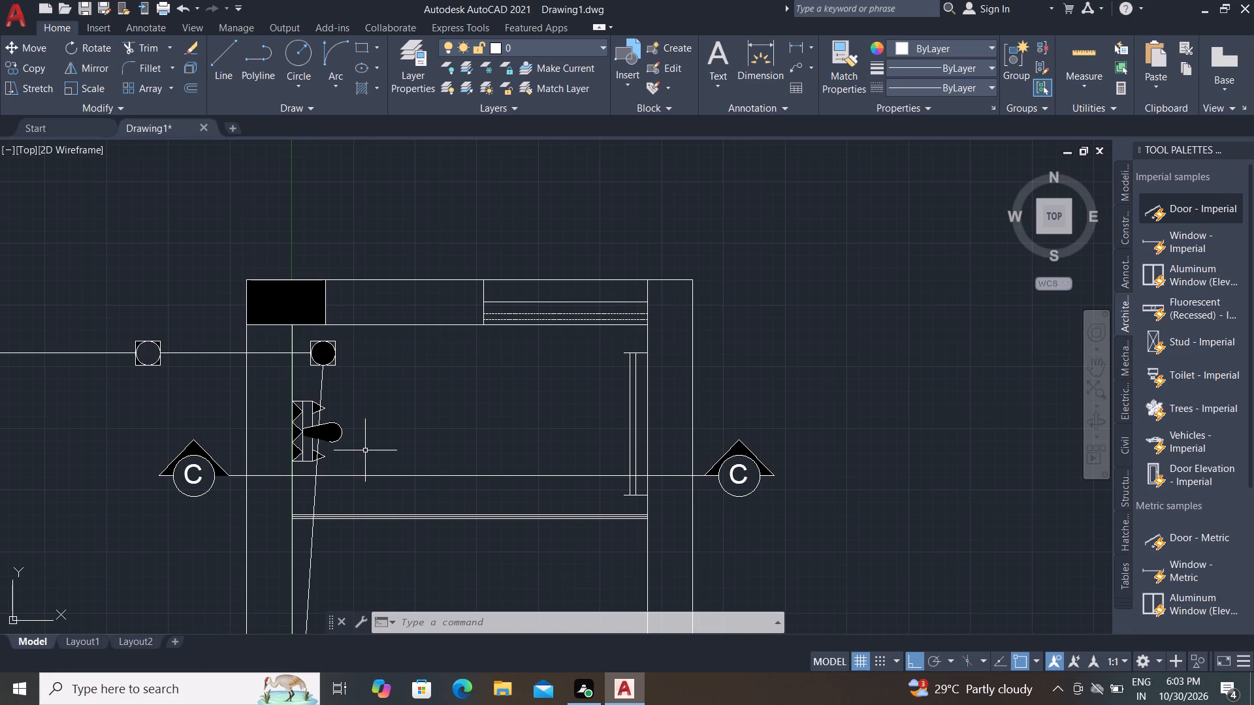
Draw a vertical section line through the whole floor plan, from about 580 above the upper wall to just below the lower wall.
middle_click_drag(370, 448, 344, 394)
middle_click_drag(334, 304, 334, 285)
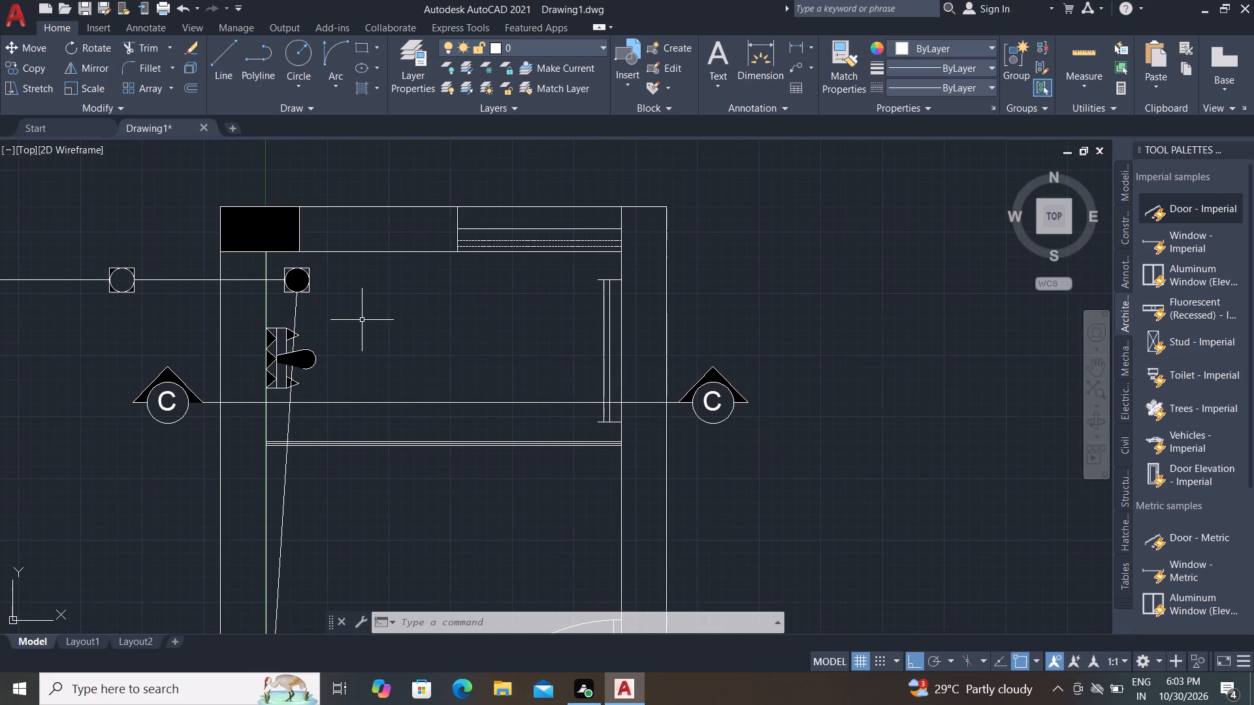
scroll(364, 326, "down", 1)
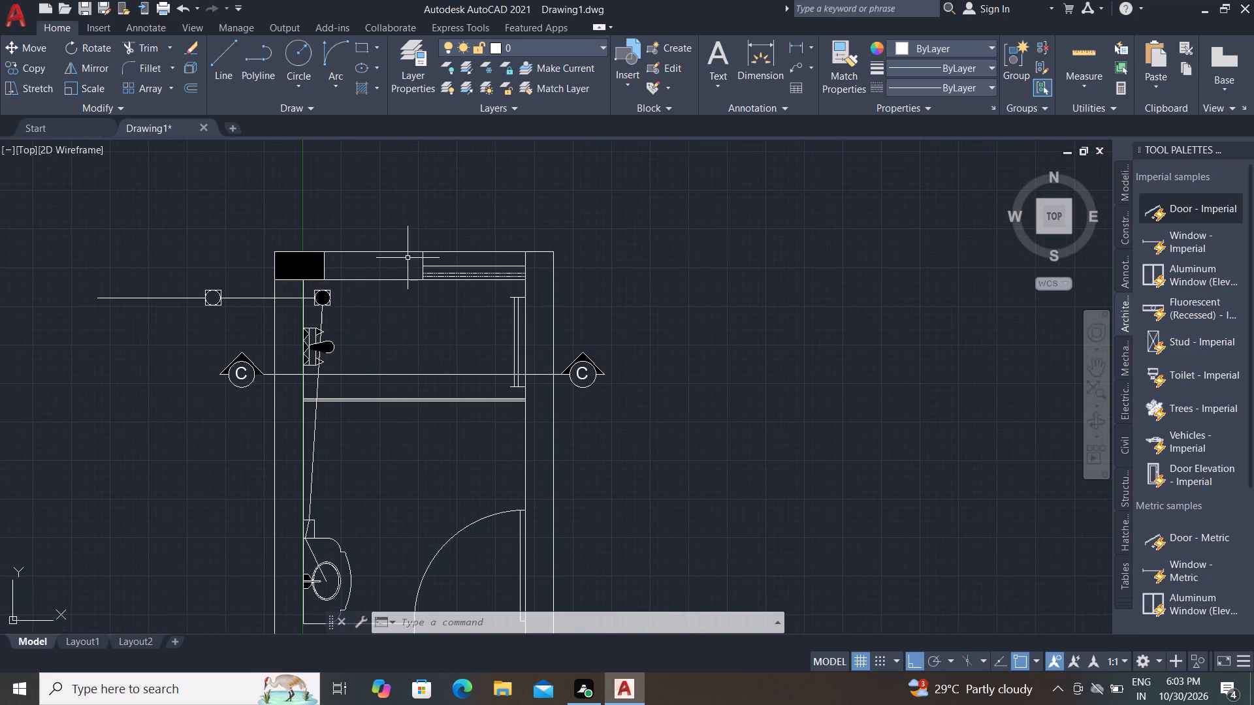
left_click(222, 48)
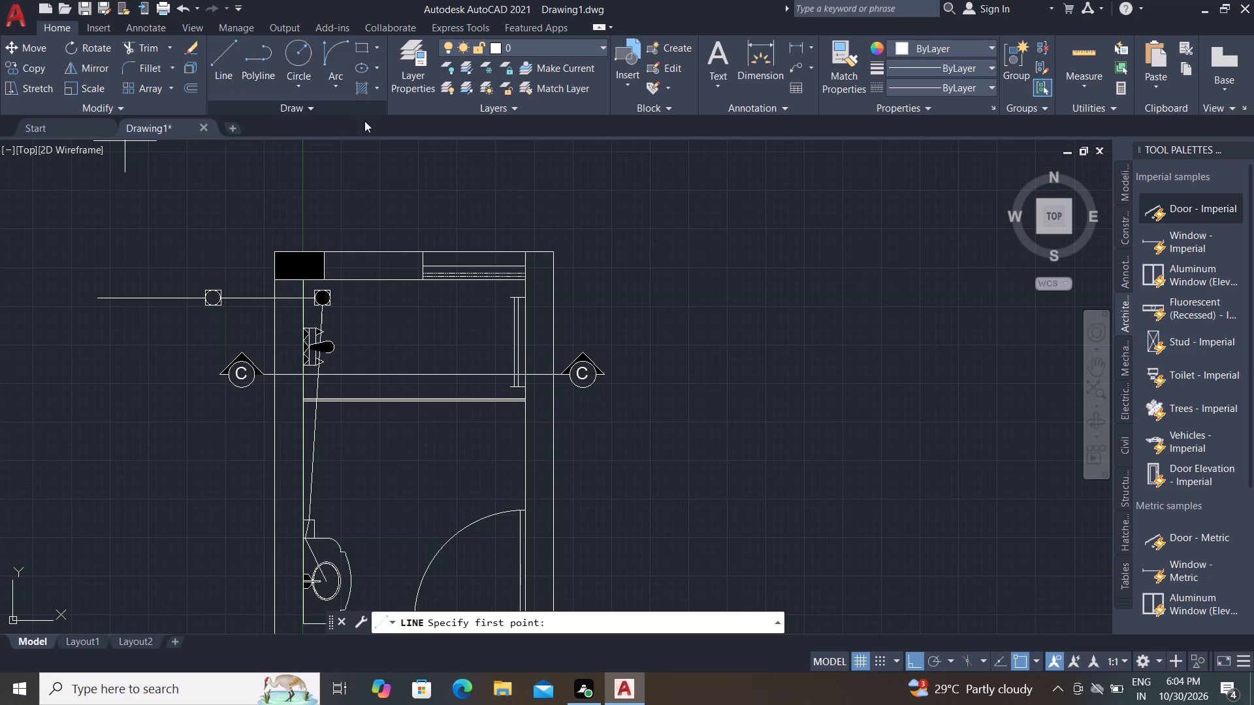
left_click(460, 246)
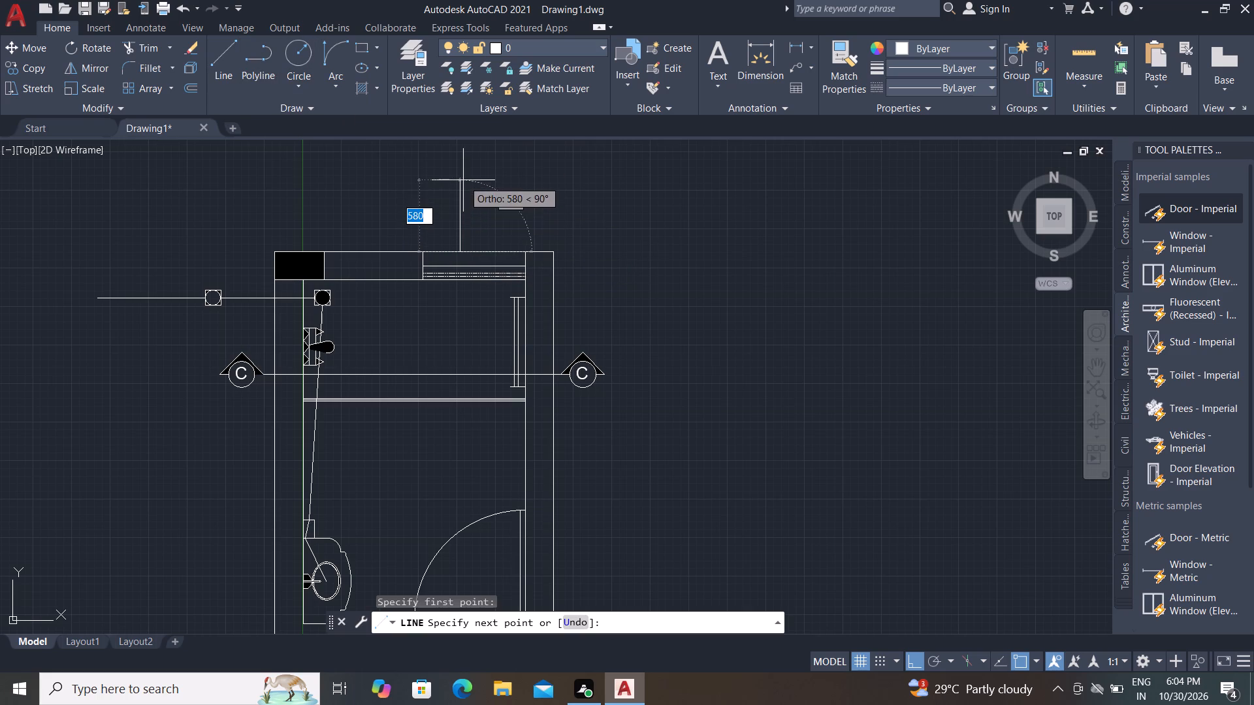
left_click(463, 180)
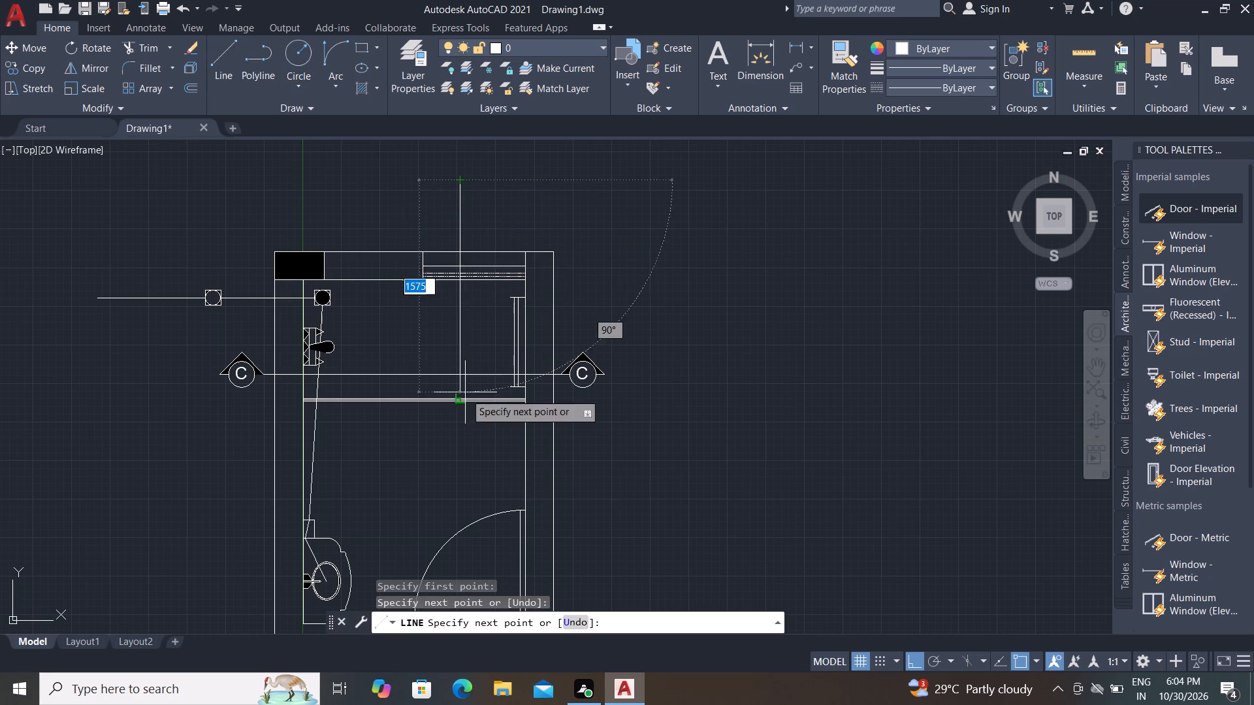
scroll(457, 310, "down", 3)
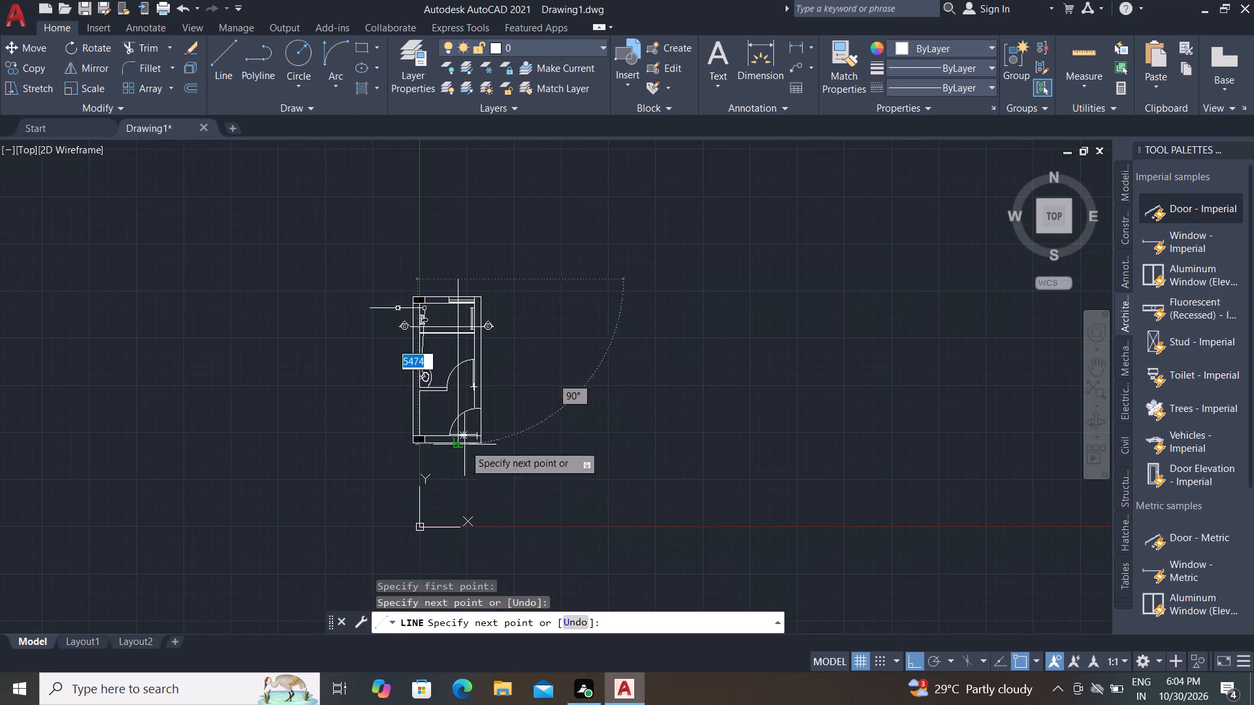
scroll(465, 444, "up", 1)
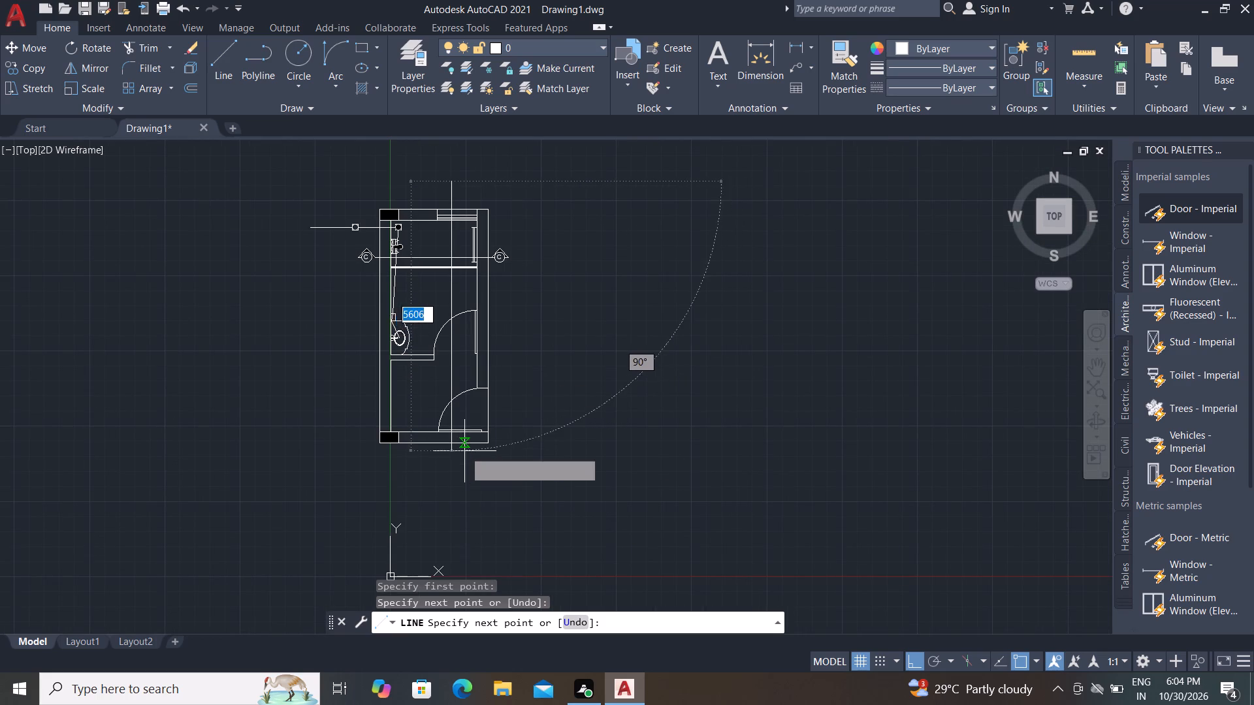
left_click(453, 457)
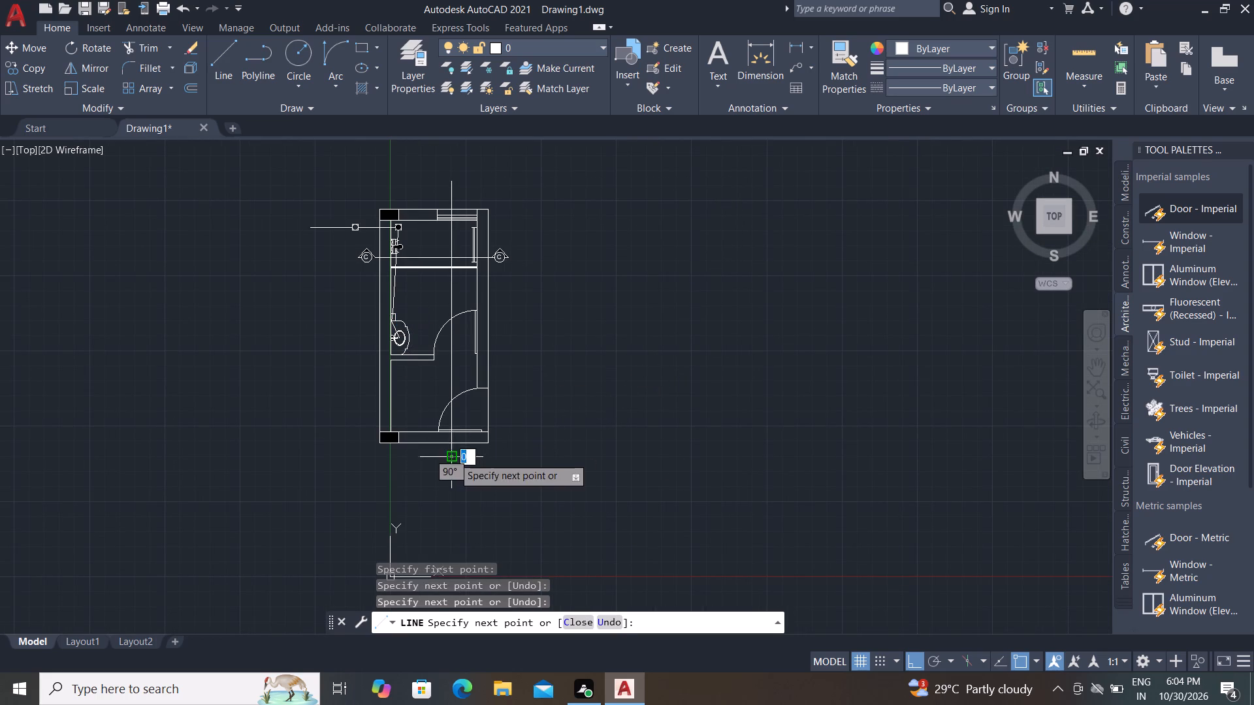
scroll(458, 462, "up", 5)
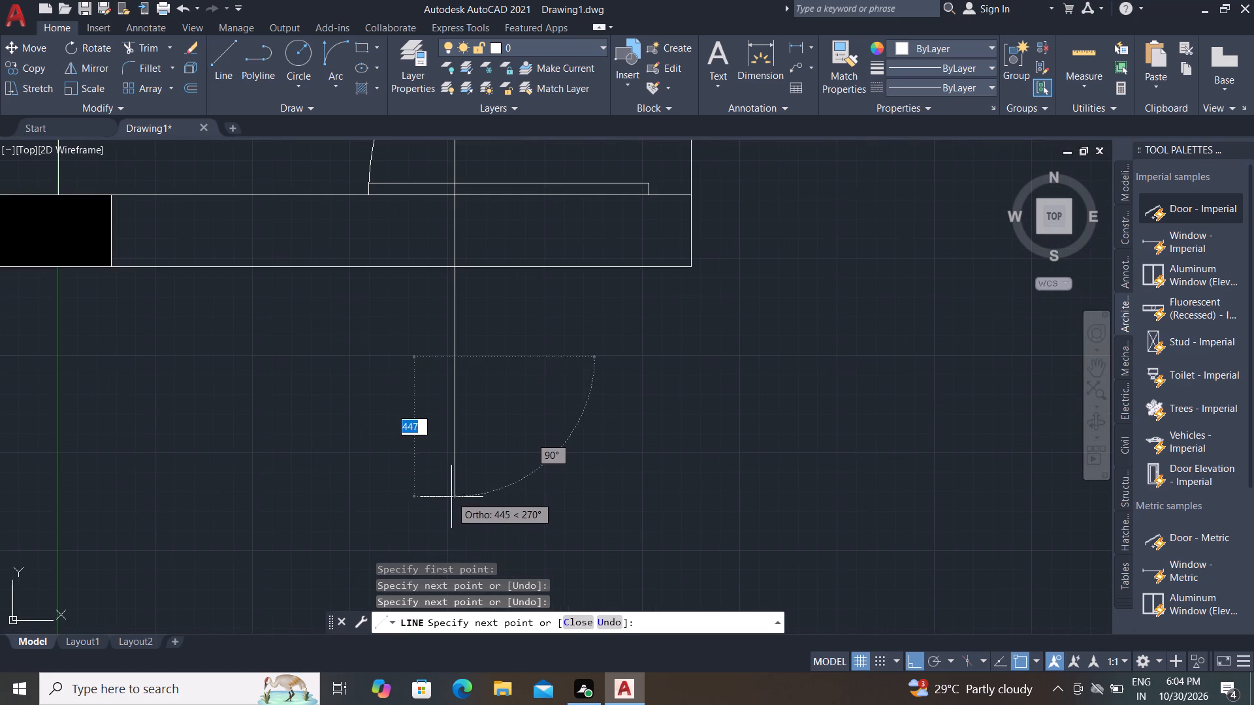
key("Escape")
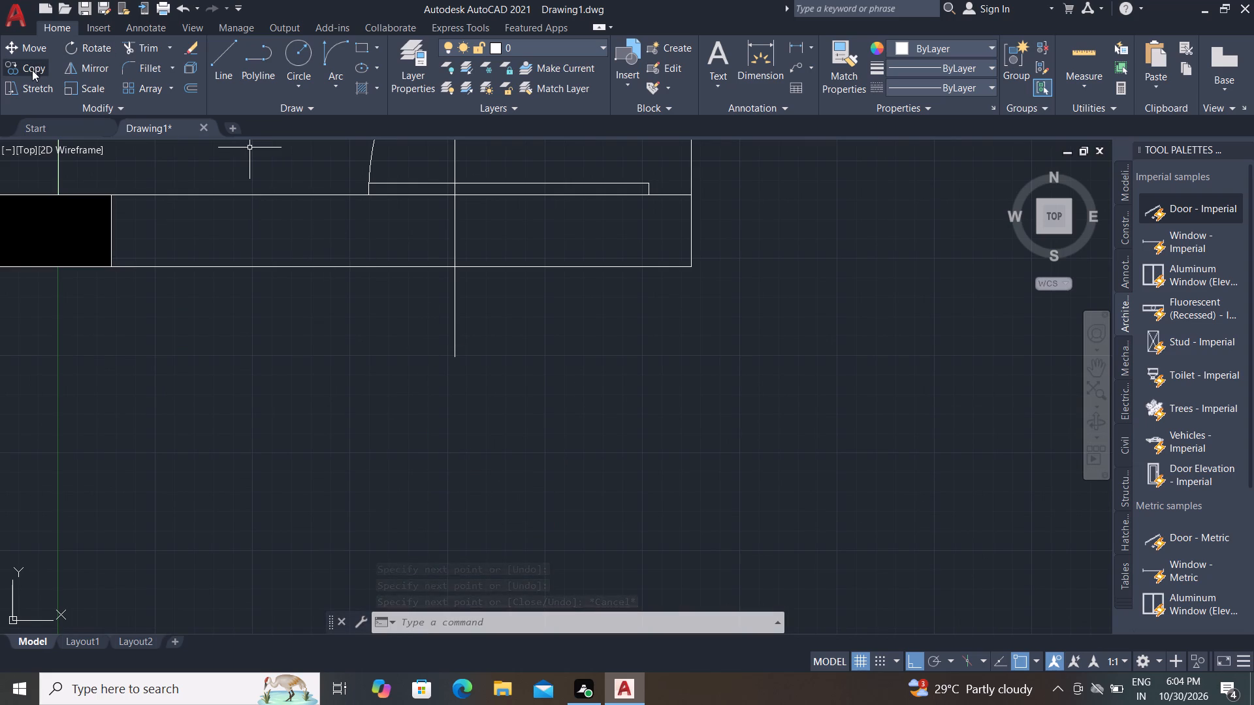
Draw a circle of about 129 radius centred on the lower end of the vertical section line.
left_click(298, 48)
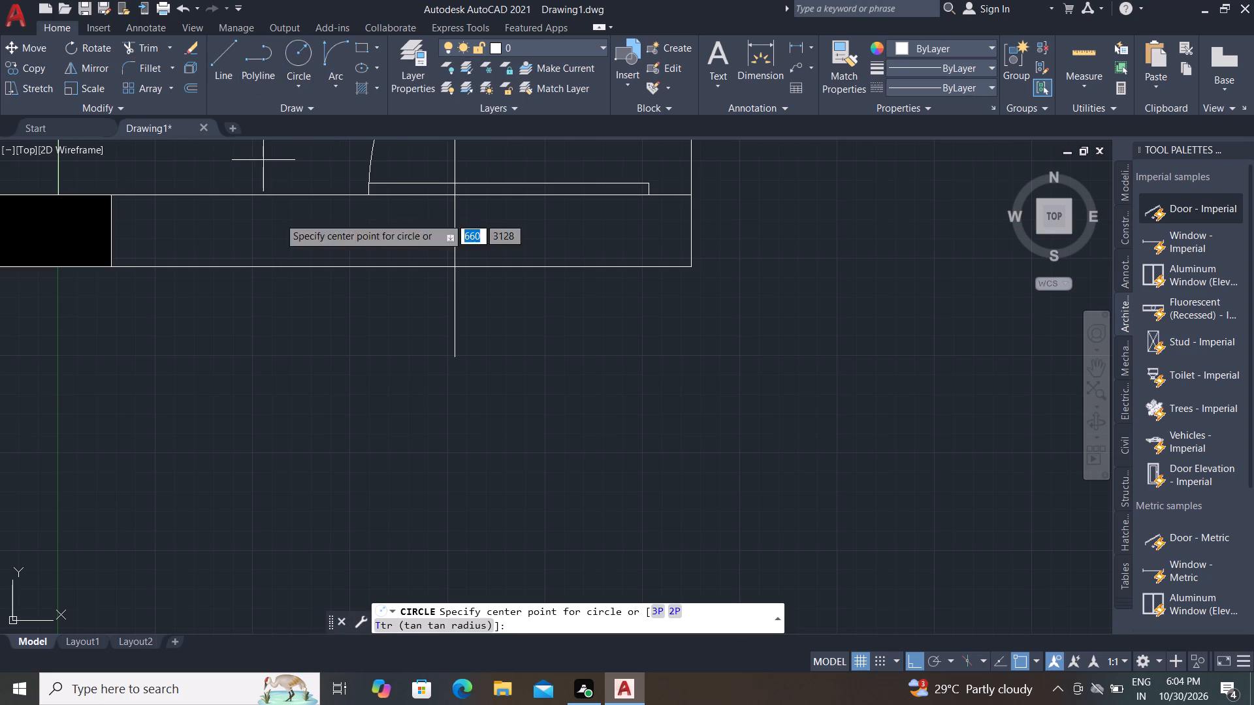
left_click(456, 359)
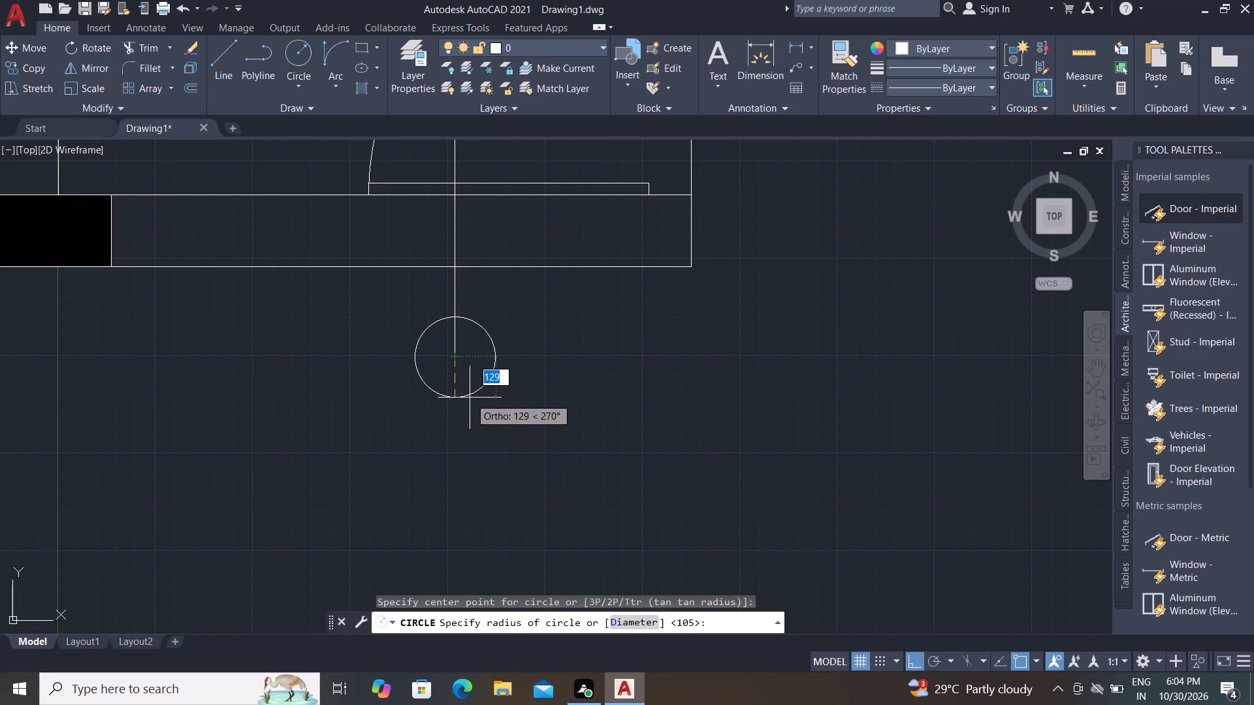
left_click(470, 398)
Move the circle down so its upper quadrant meets the lower end of the vertical section line.
left_click(461, 398)
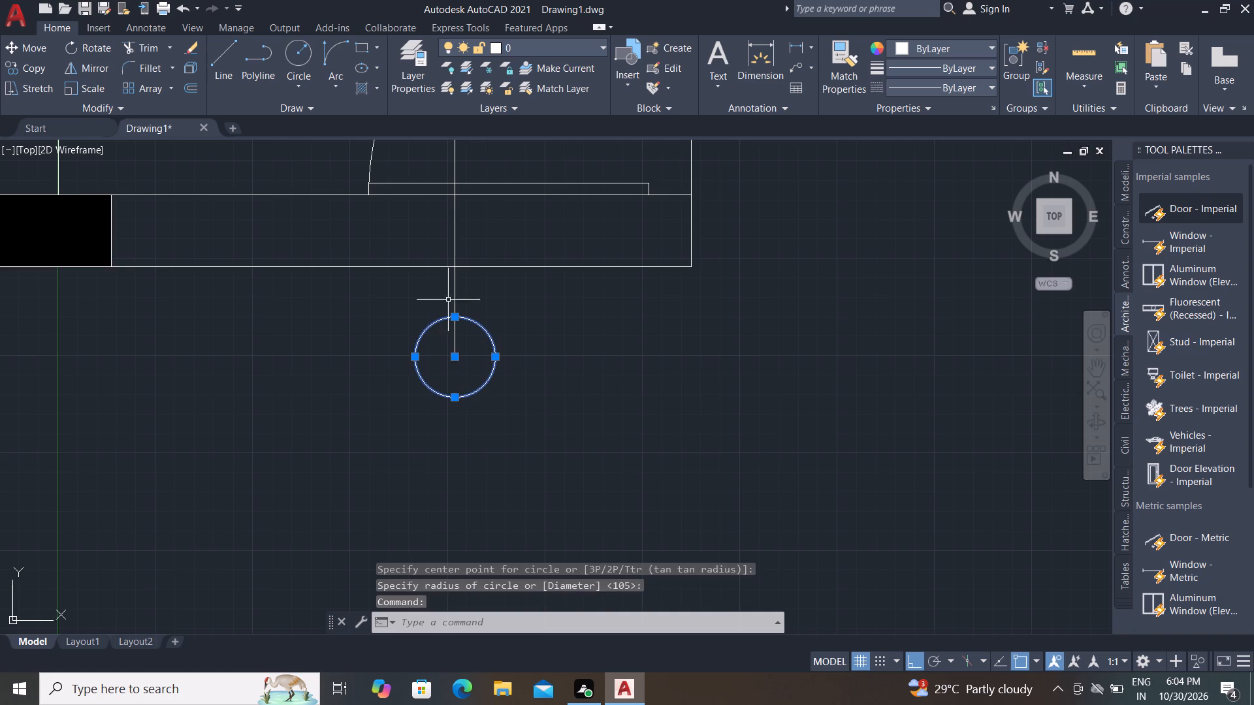
left_click(11, 42)
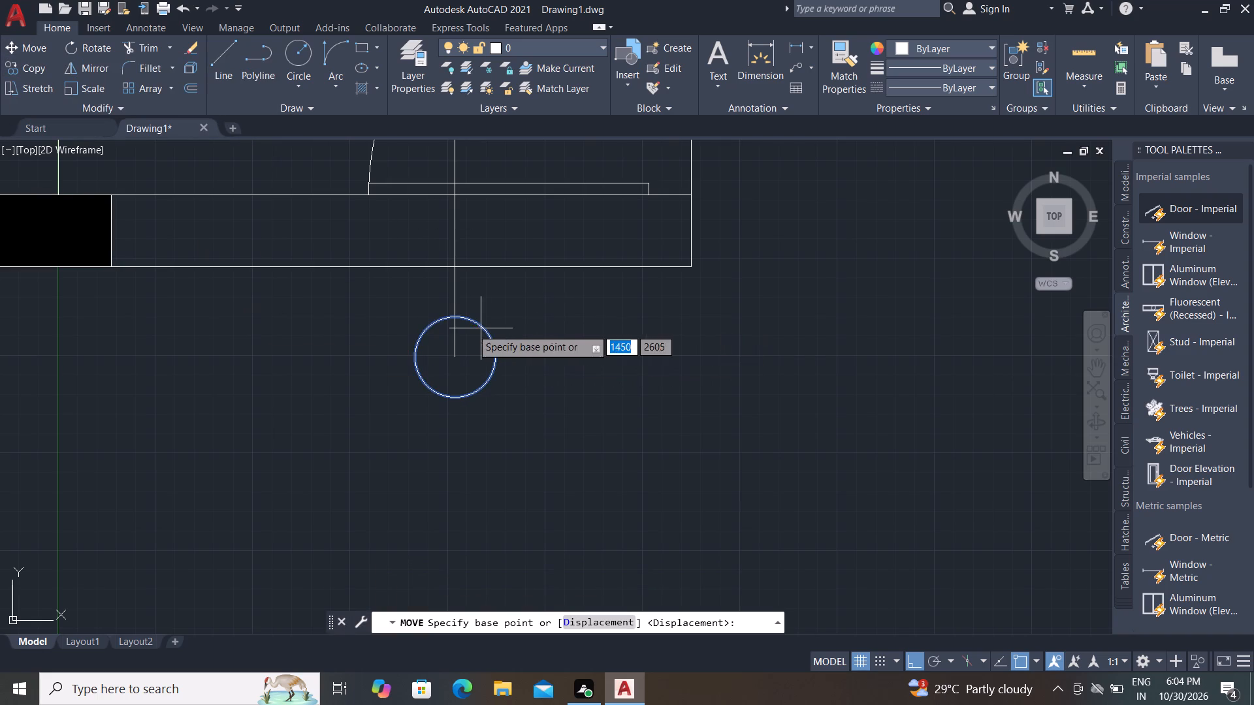
left_click(458, 314)
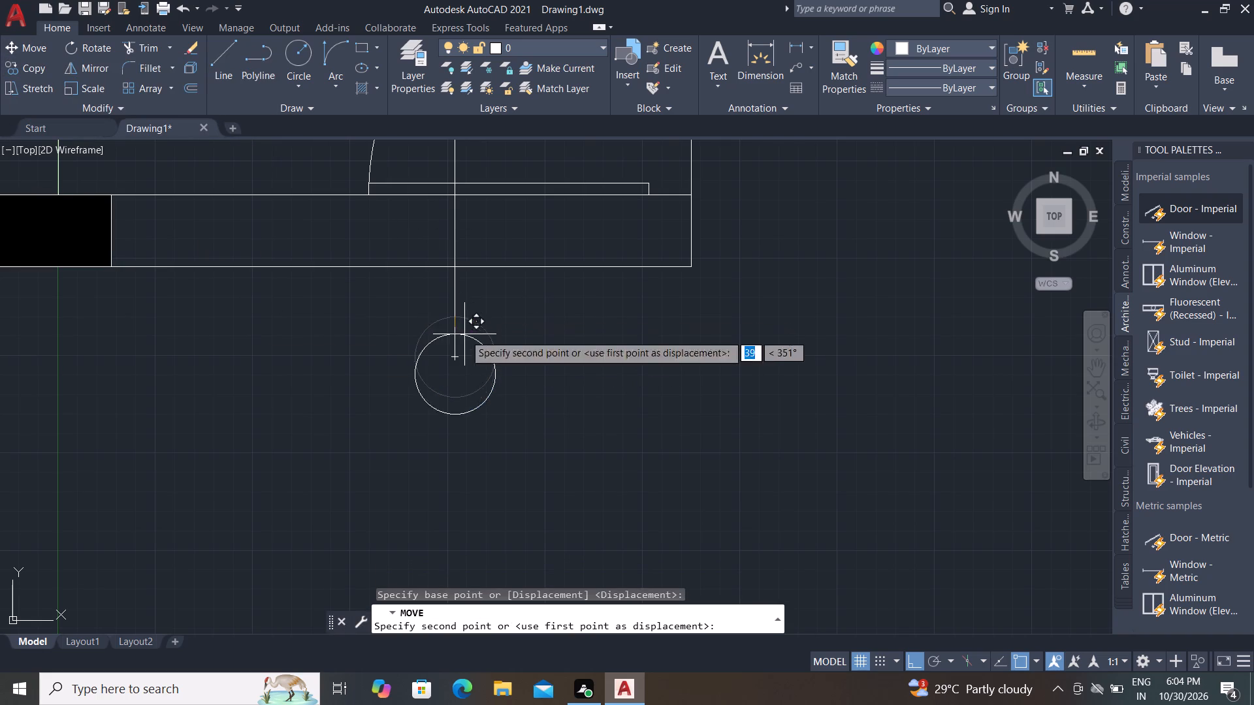
left_click(457, 356)
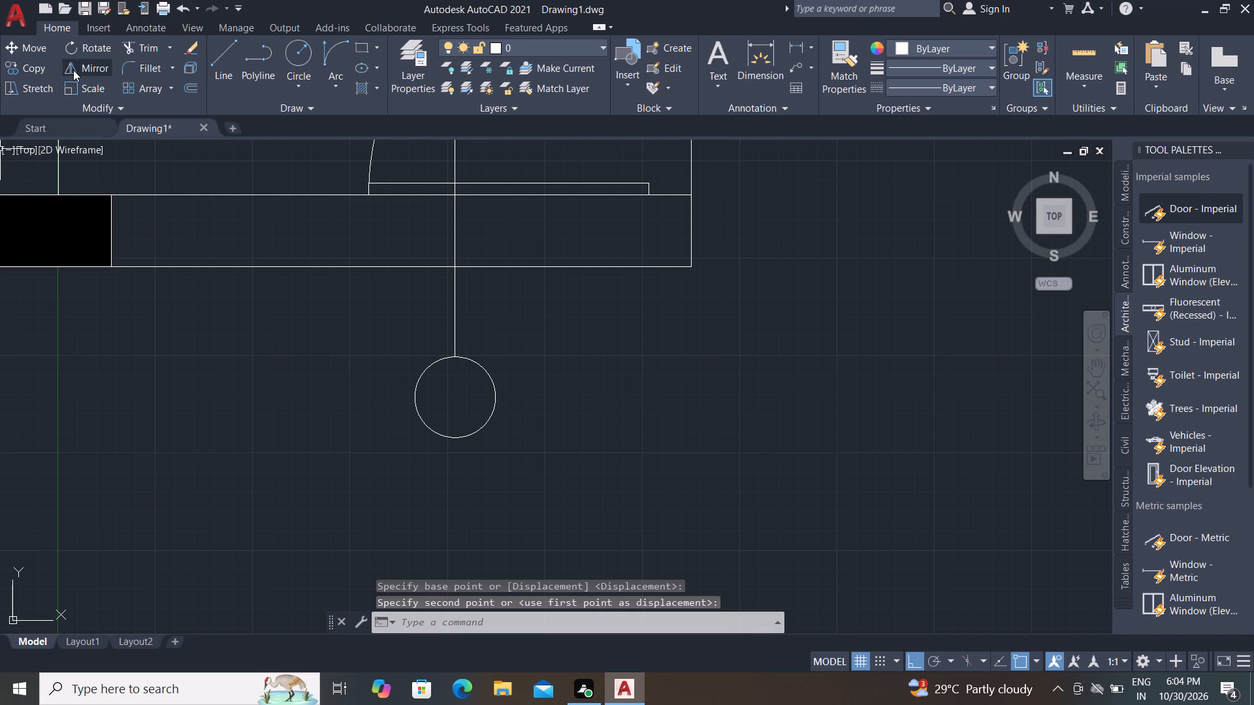
Draw a short vertical line down from the circle's lower quadrant and a horizontal line about 130 long from its right quadrant.
left_click(225, 48)
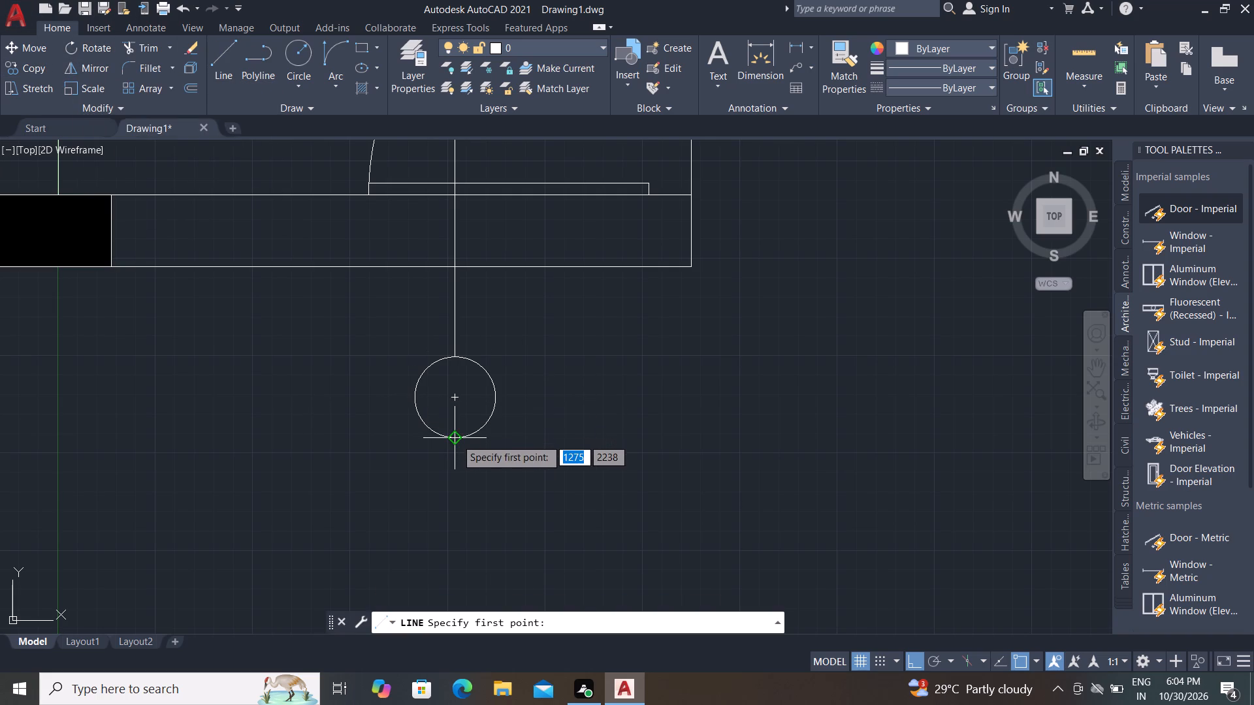
left_click(456, 439)
left_click(457, 475)
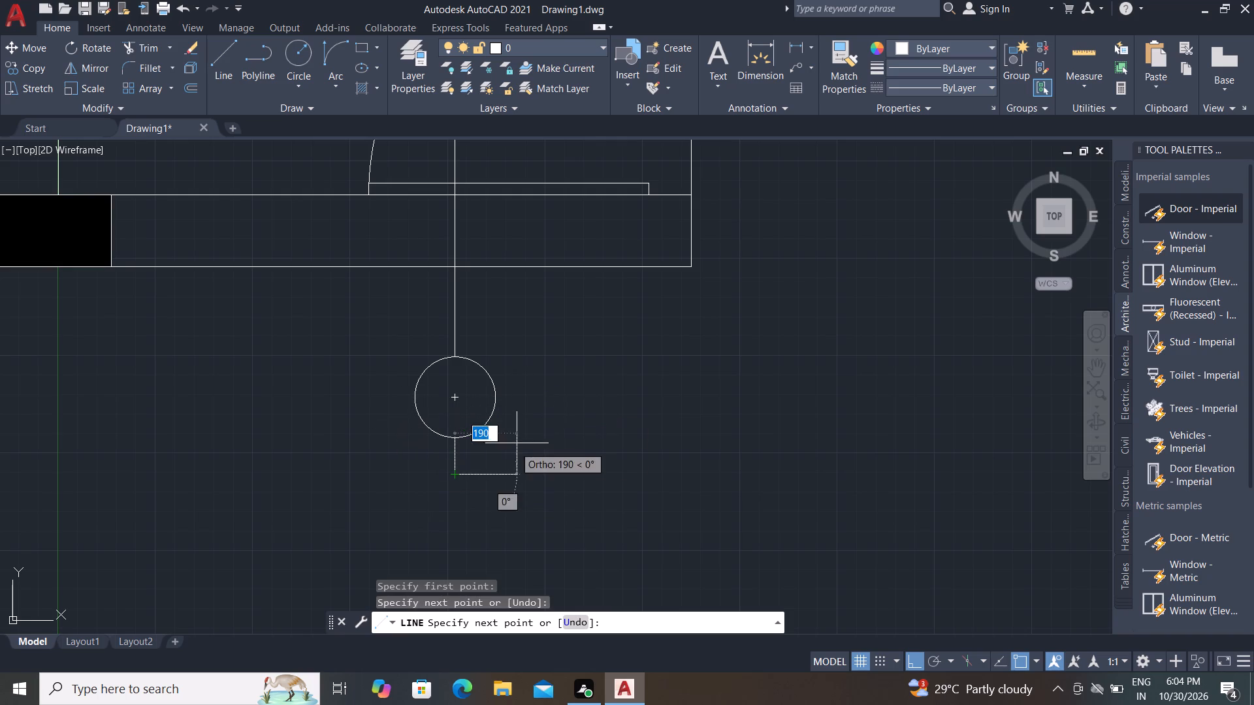
key("Escape")
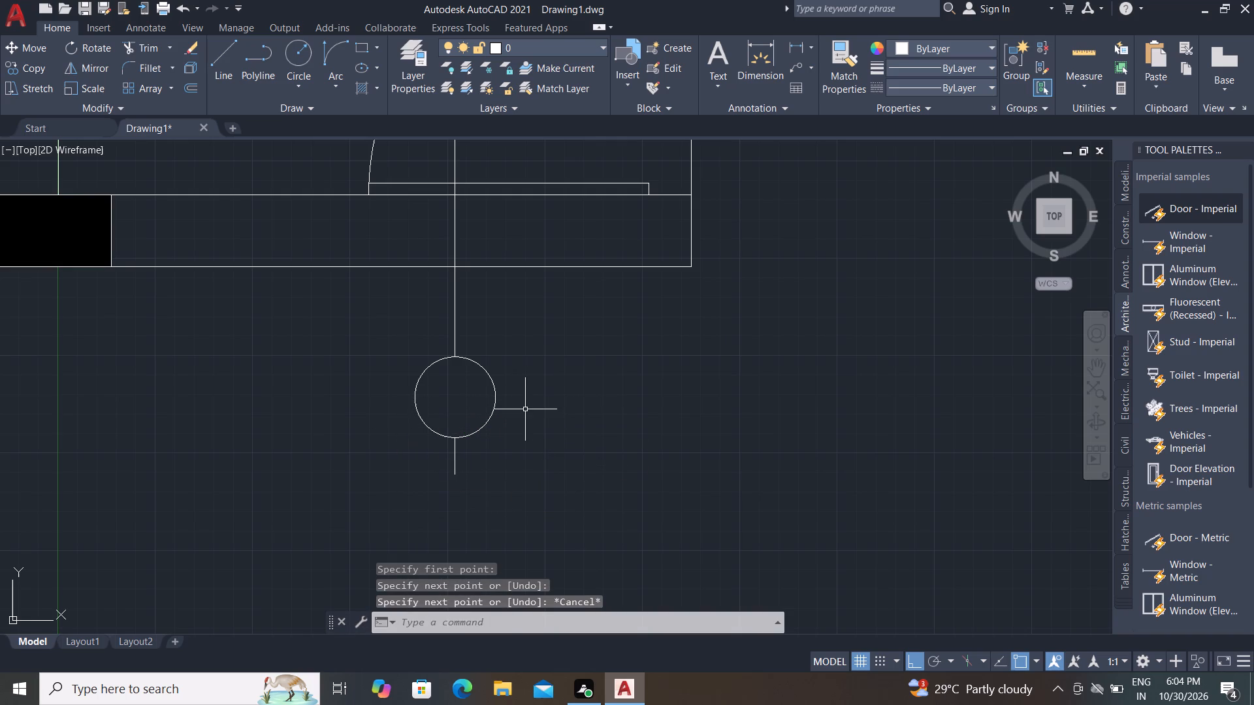
key("l")
key("space")
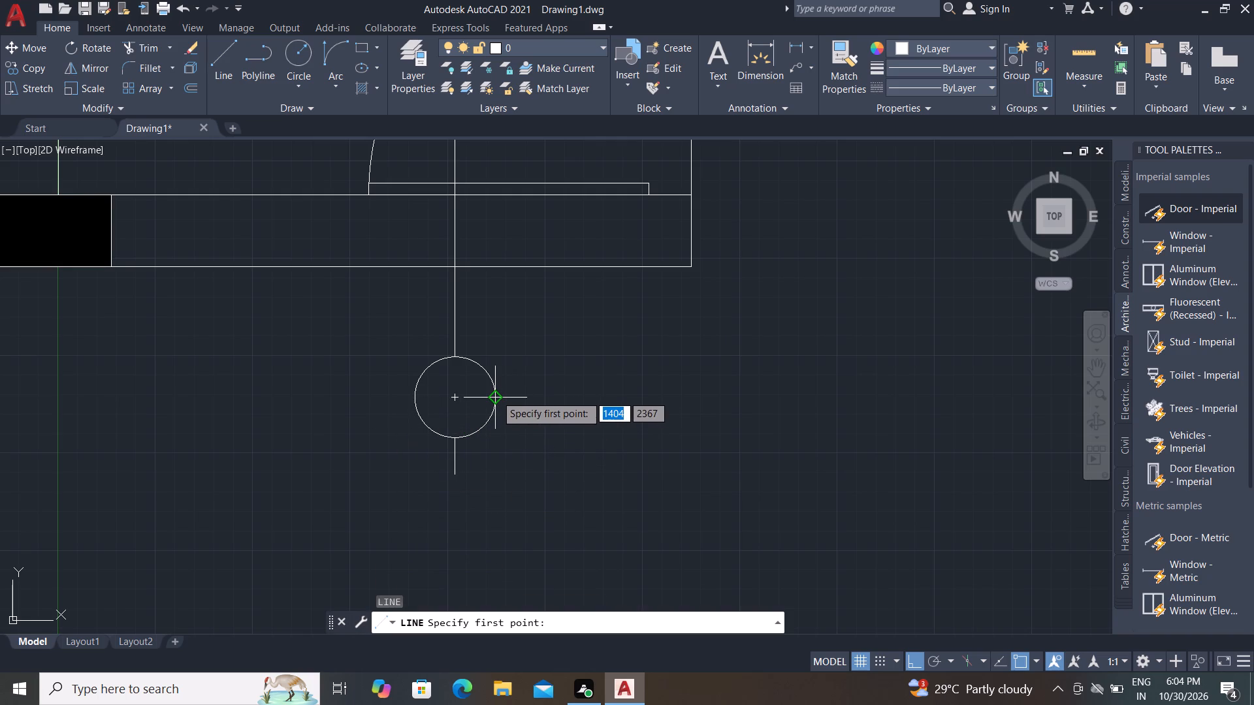
left_click(496, 394)
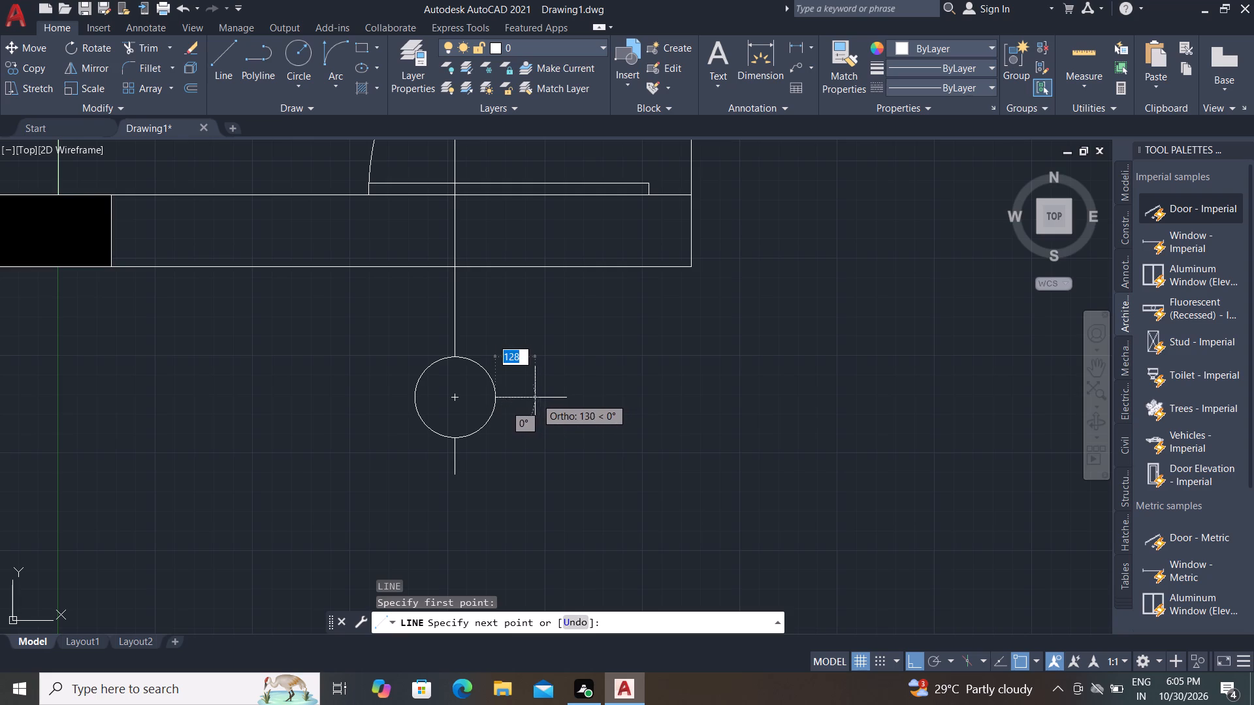
left_click(535, 398)
key("Escape")
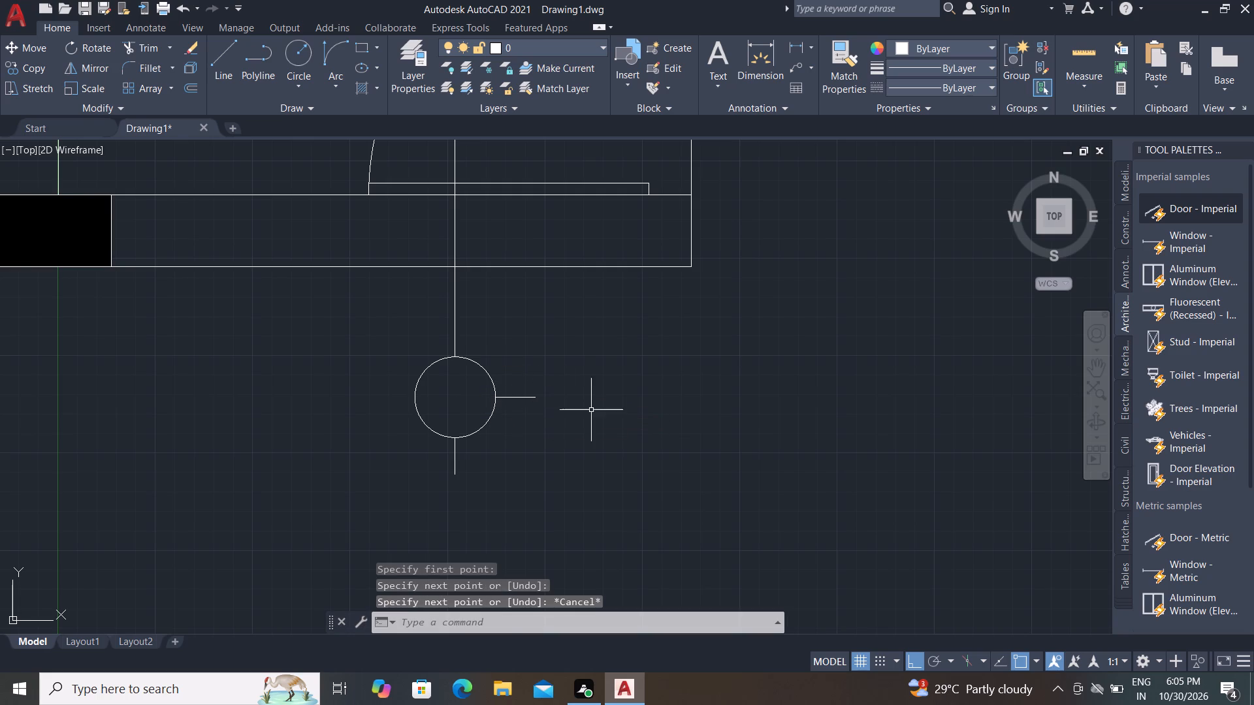
With ortho off, draw two slanted lines from the short horizontal line's outer end to the vertical lines above and below the circle.
key("l")
key("space")
left_click(538, 396)
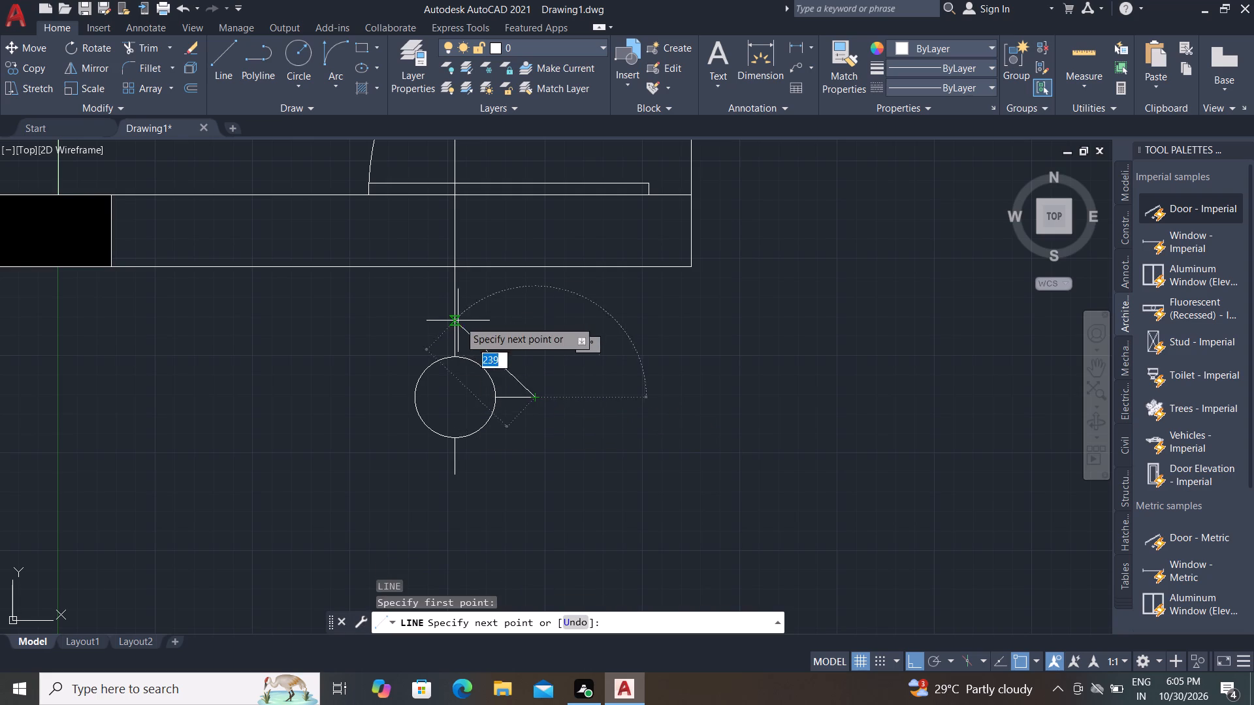
key("F8")
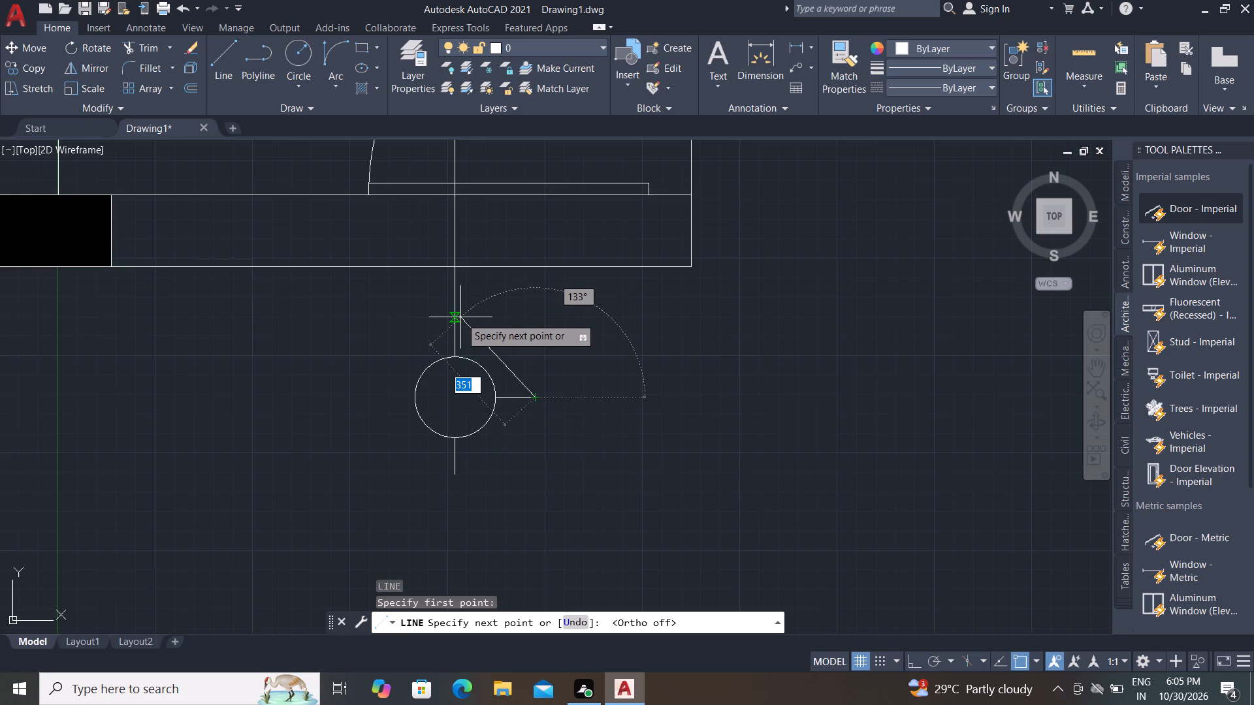
left_click(454, 311)
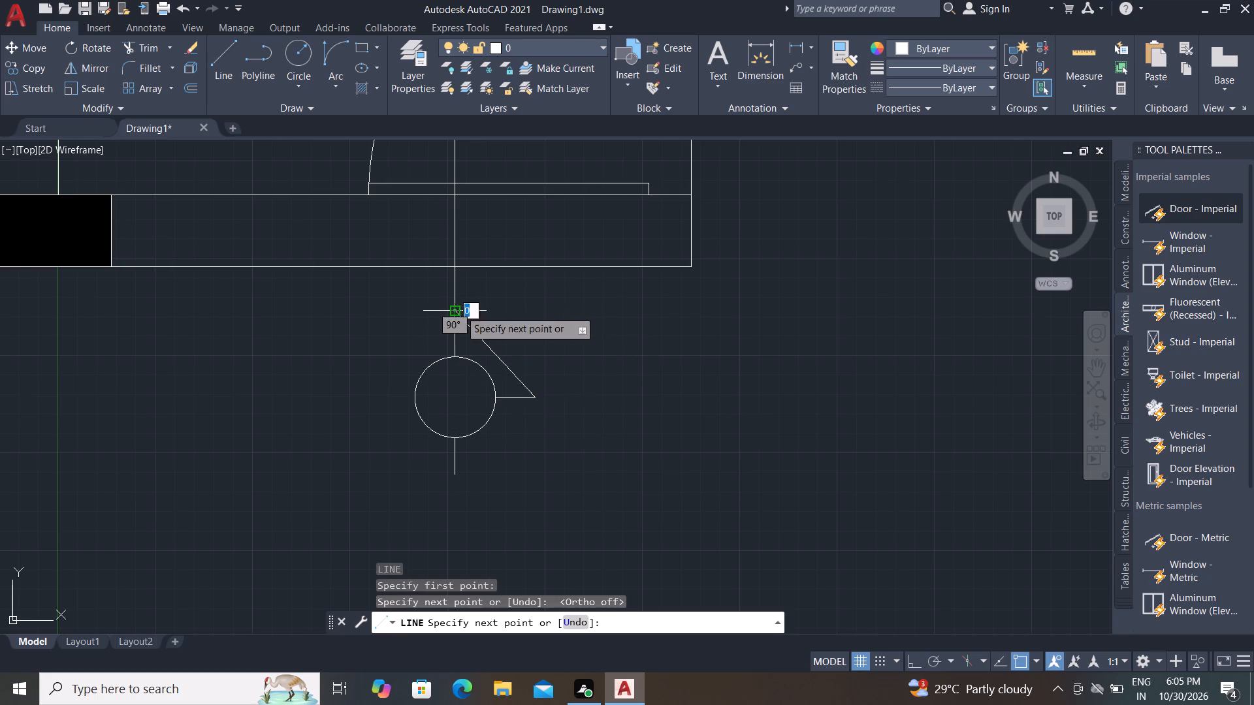
key("Escape")
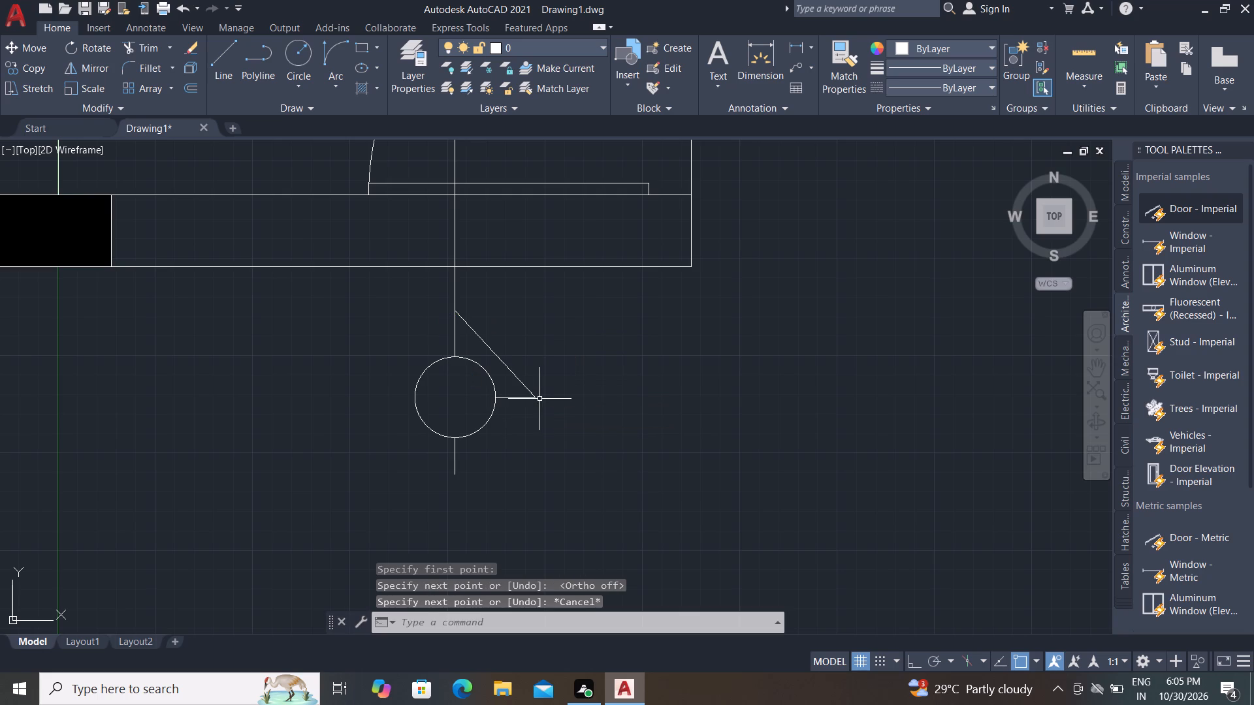
type("L")
key("space")
left_click(536, 398)
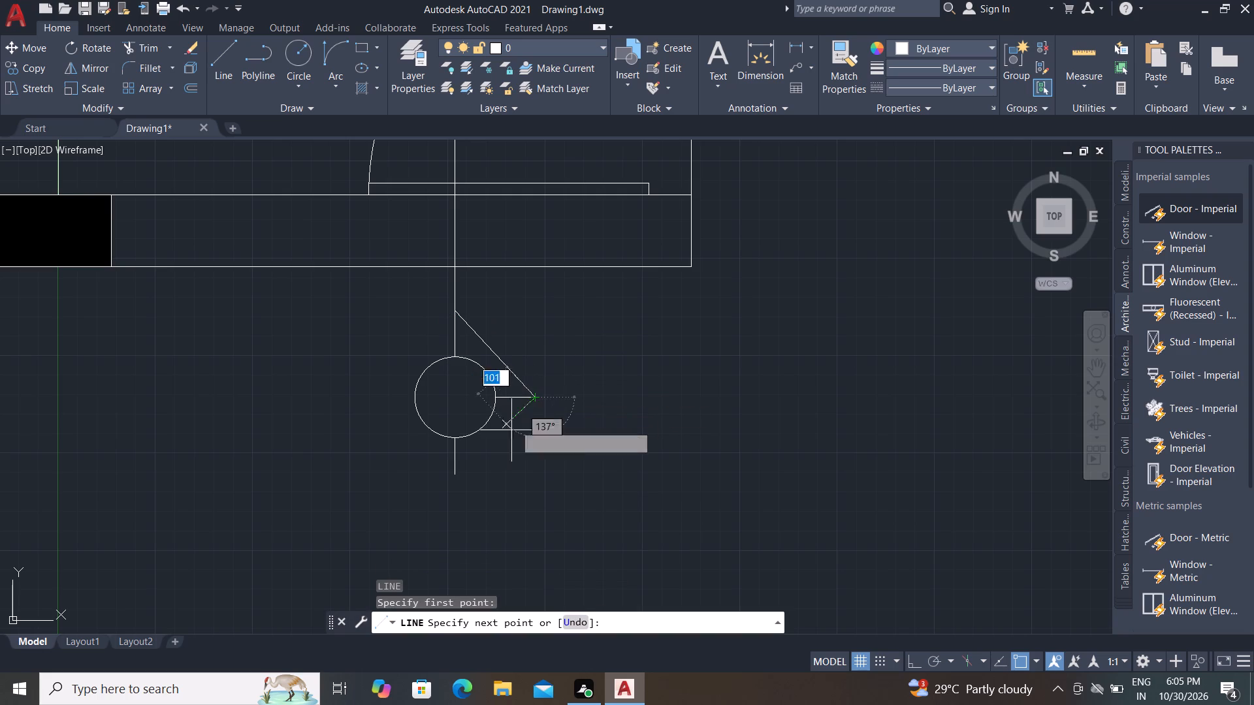
left_click(454, 472)
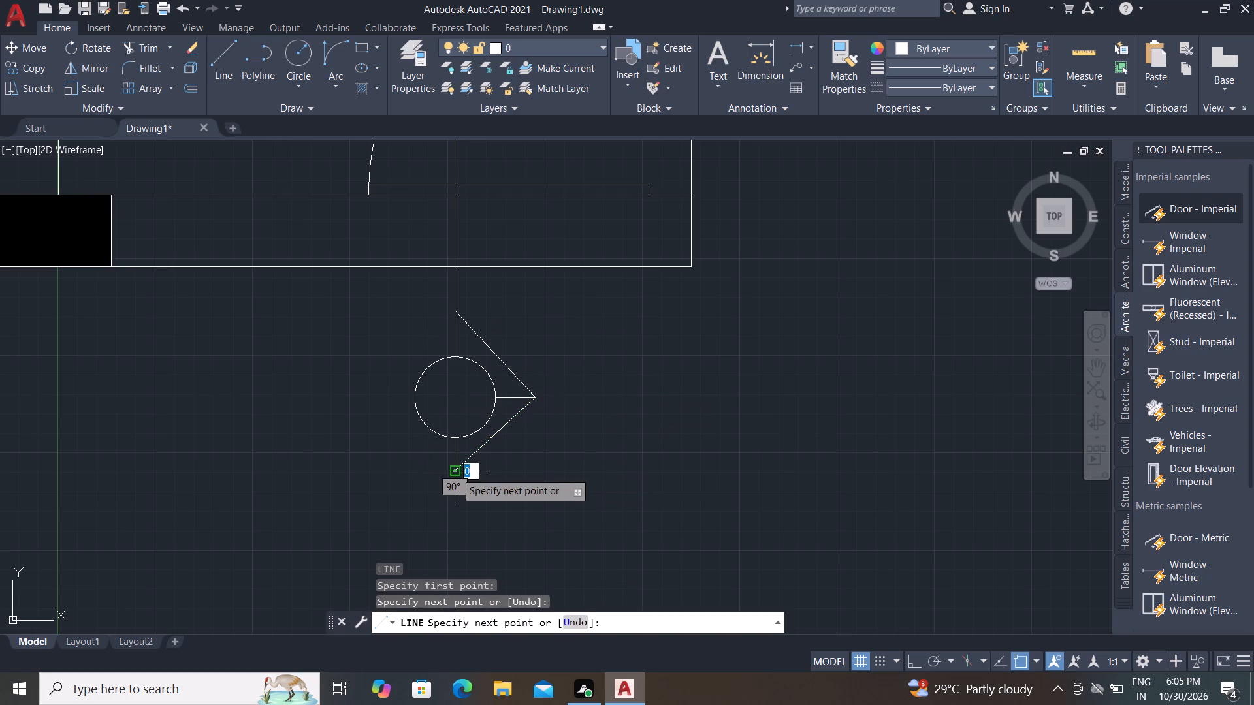
key("Escape")
Trim away the short horizontal guide line and the vertical overhang below the triangle's lower corner.
type("TR")
key("space")
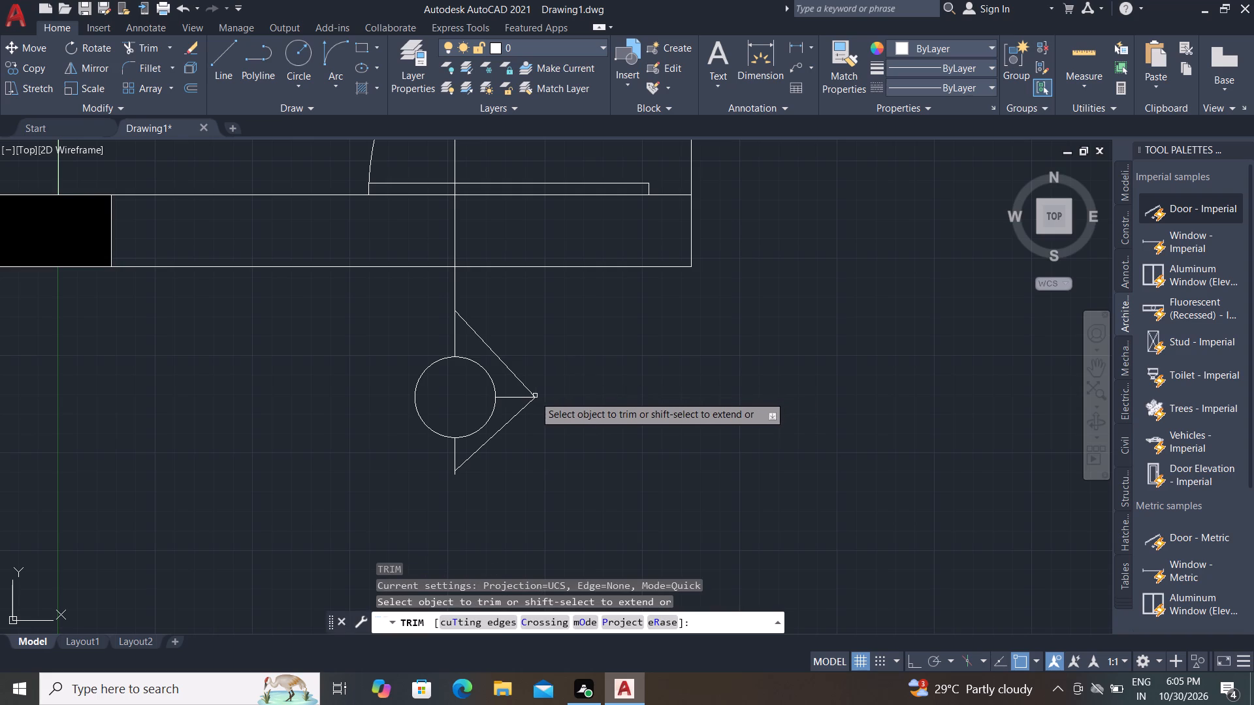
left_click(522, 396)
scroll(443, 476, "up", 4)
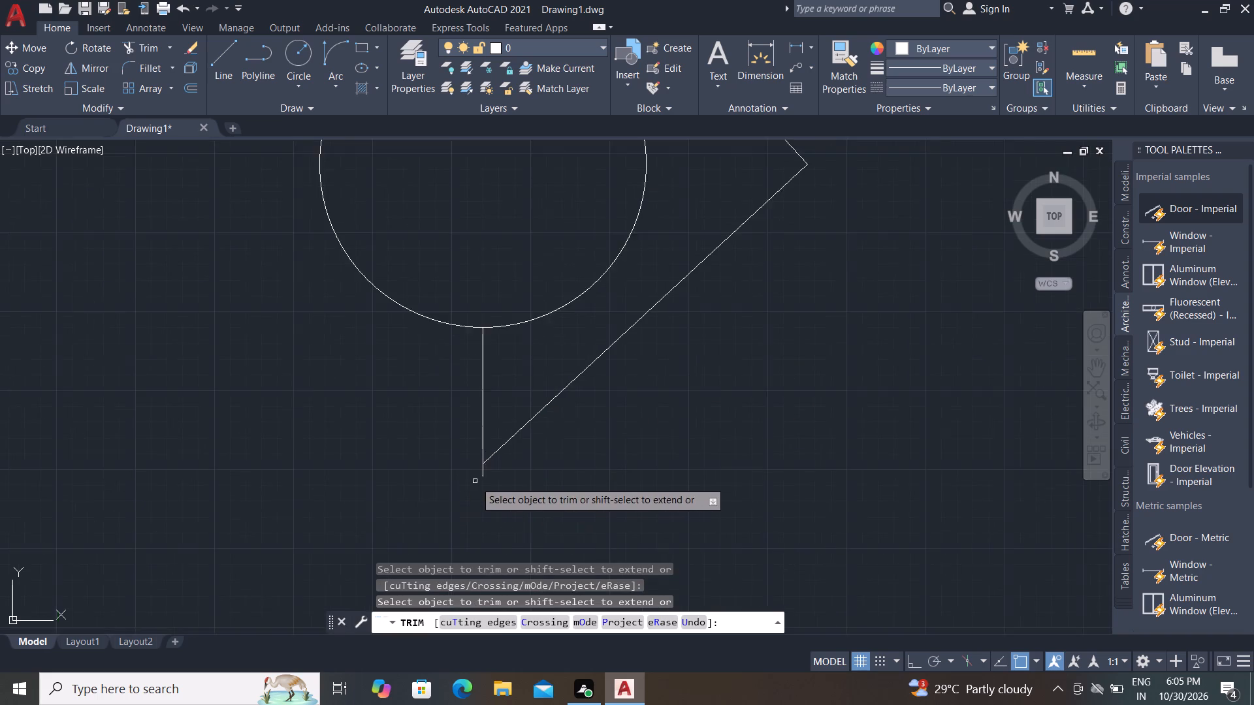
scroll(475, 476, "up", 1)
left_click(486, 480)
left_click(524, 469)
key("Escape")
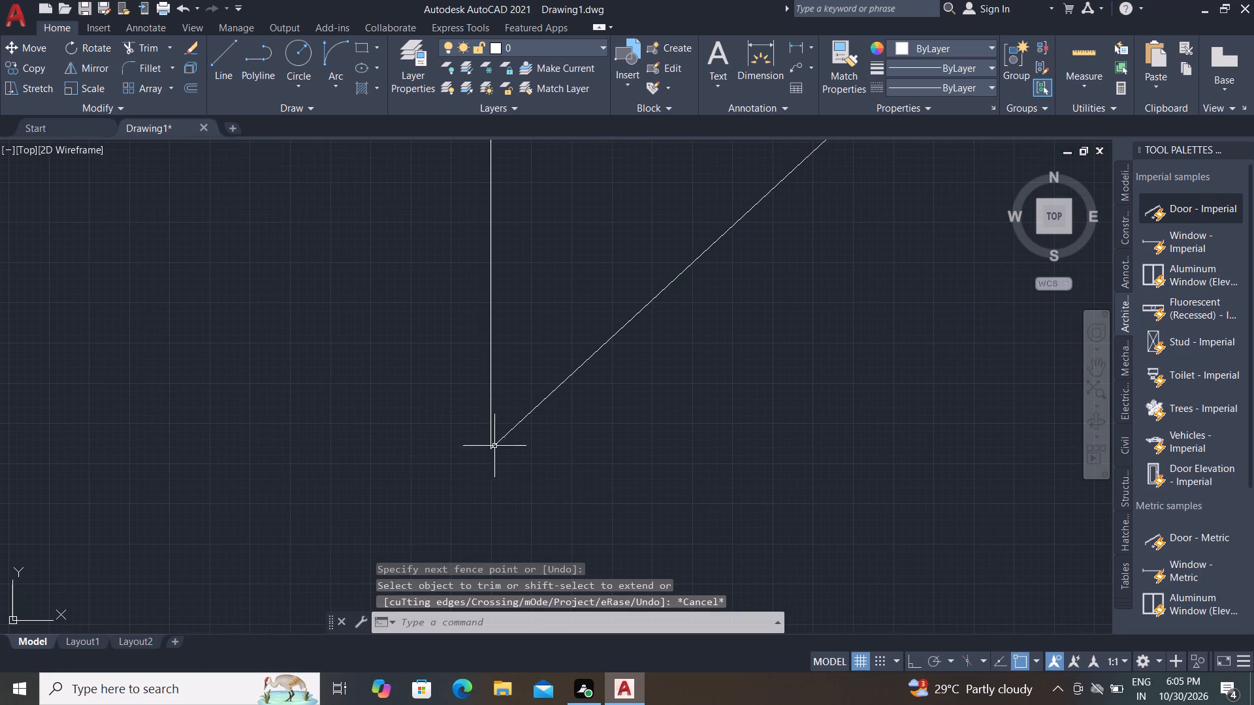
Fill the triangular pointer area outside the circle with a solid 0,0,0 hatch.
scroll(492, 429, "down", 4)
type("H")
key("space")
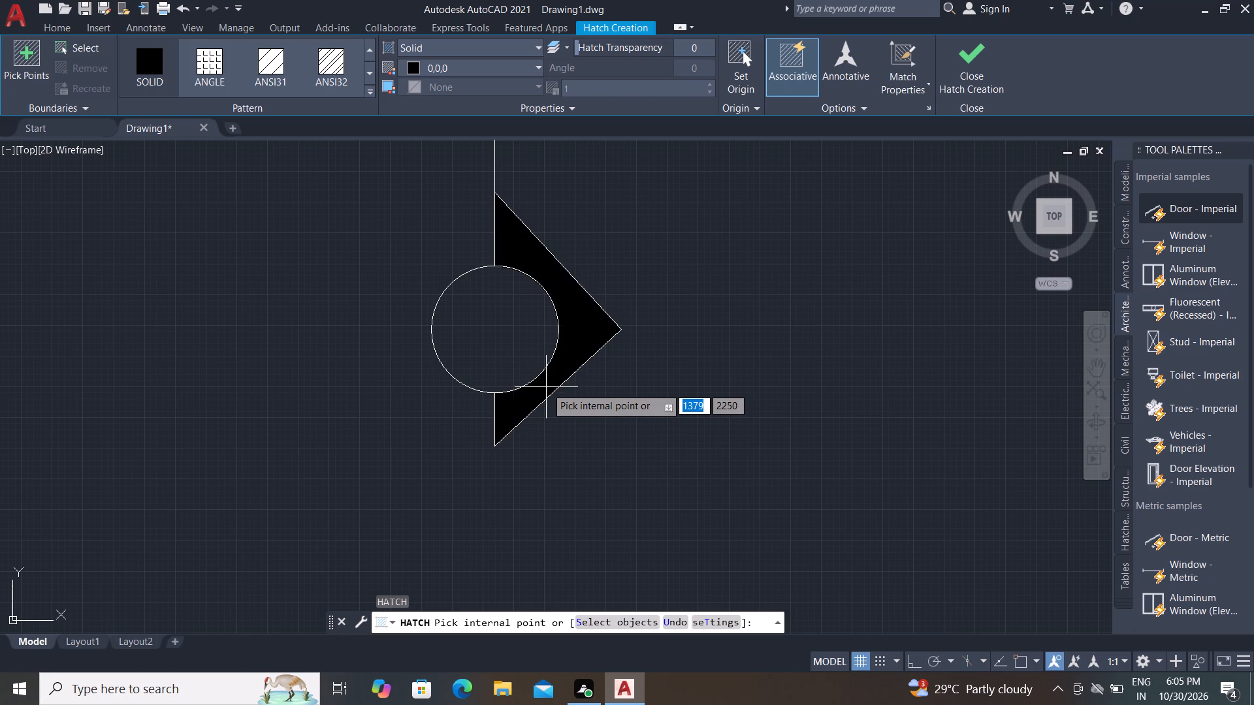
left_click(555, 383)
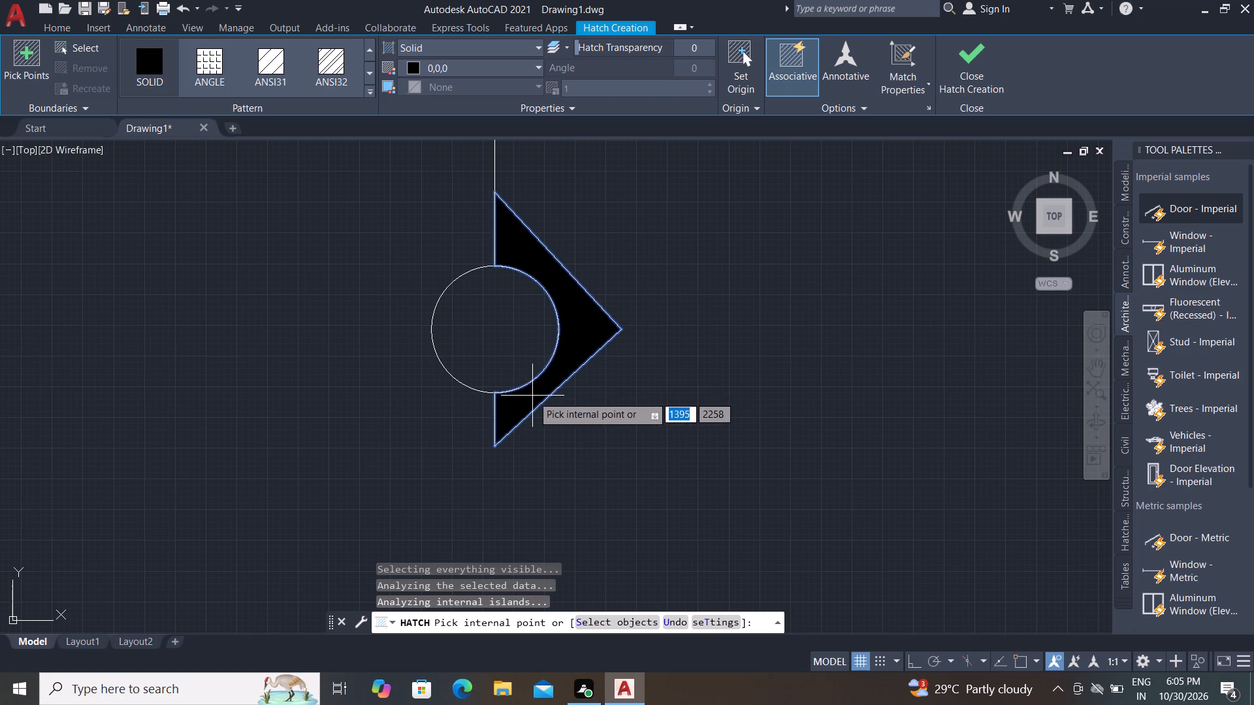
key("Escape")
scroll(522, 441, "down", 1)
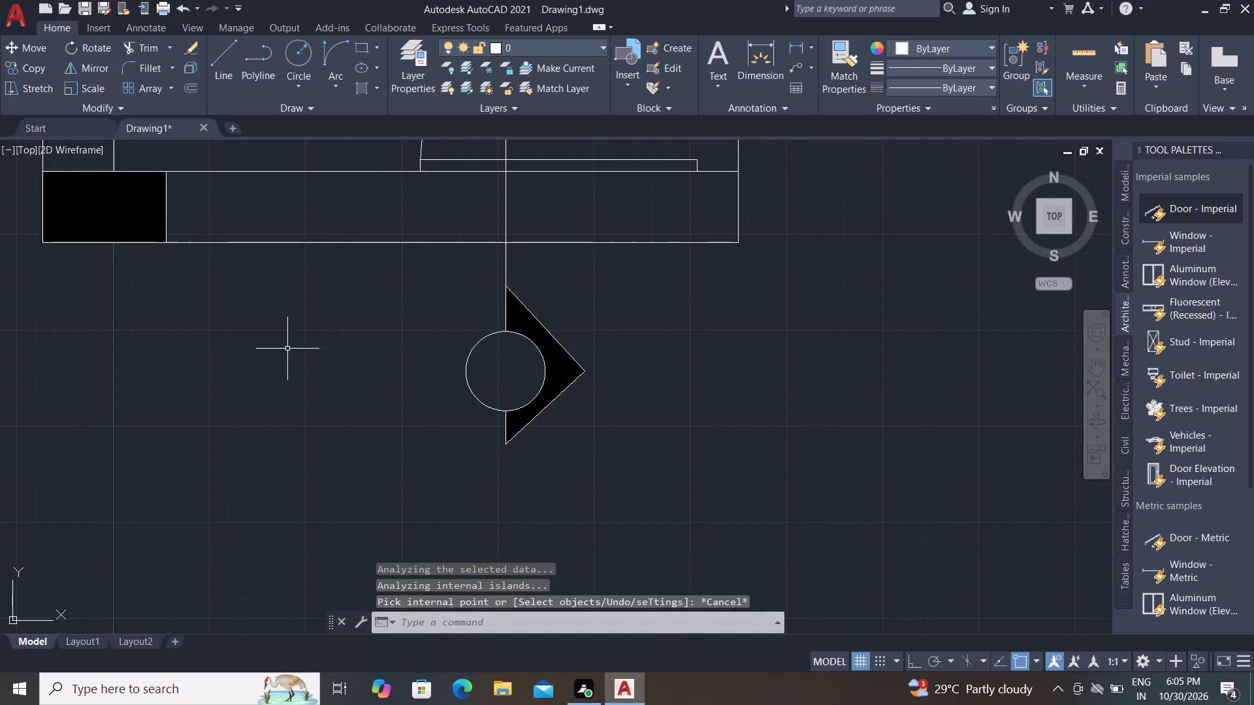
key("Escape")
scroll(581, 393, "down", 1)
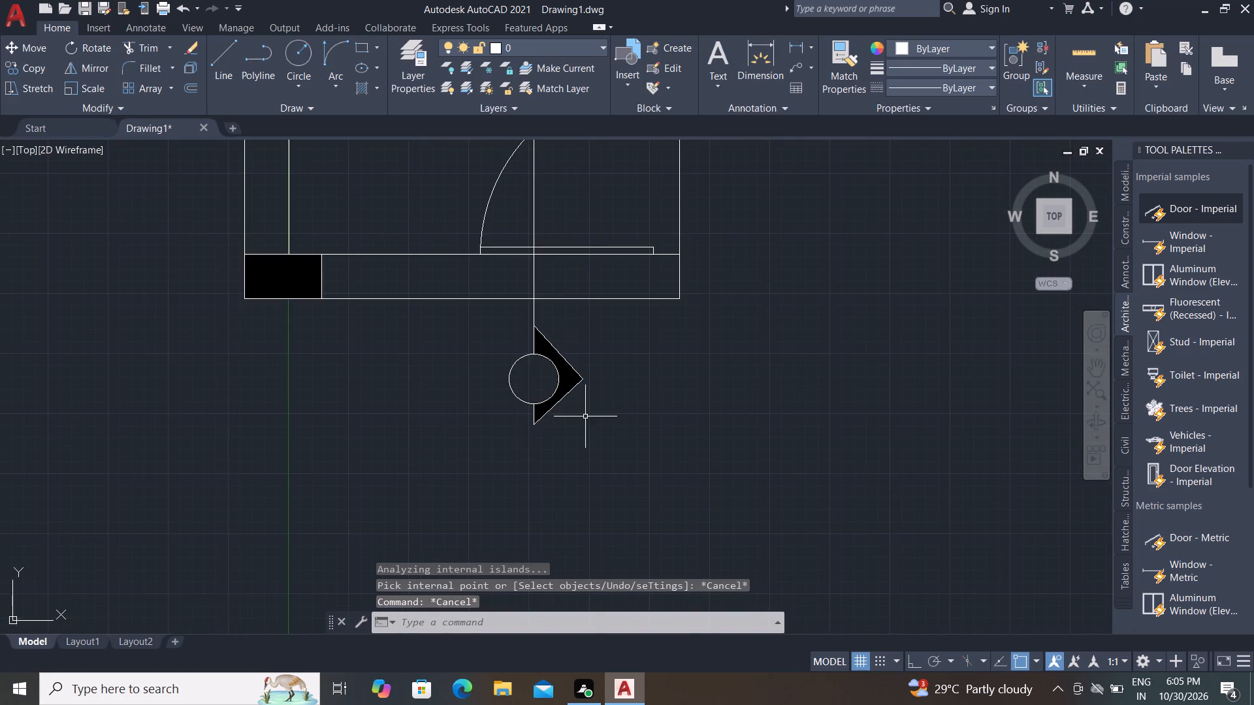
Copy the letter C from the C line's right-hand marker into the circle of the marker below the plan.
scroll(585, 418, "down", 4)
scroll(610, 275, "up", 3)
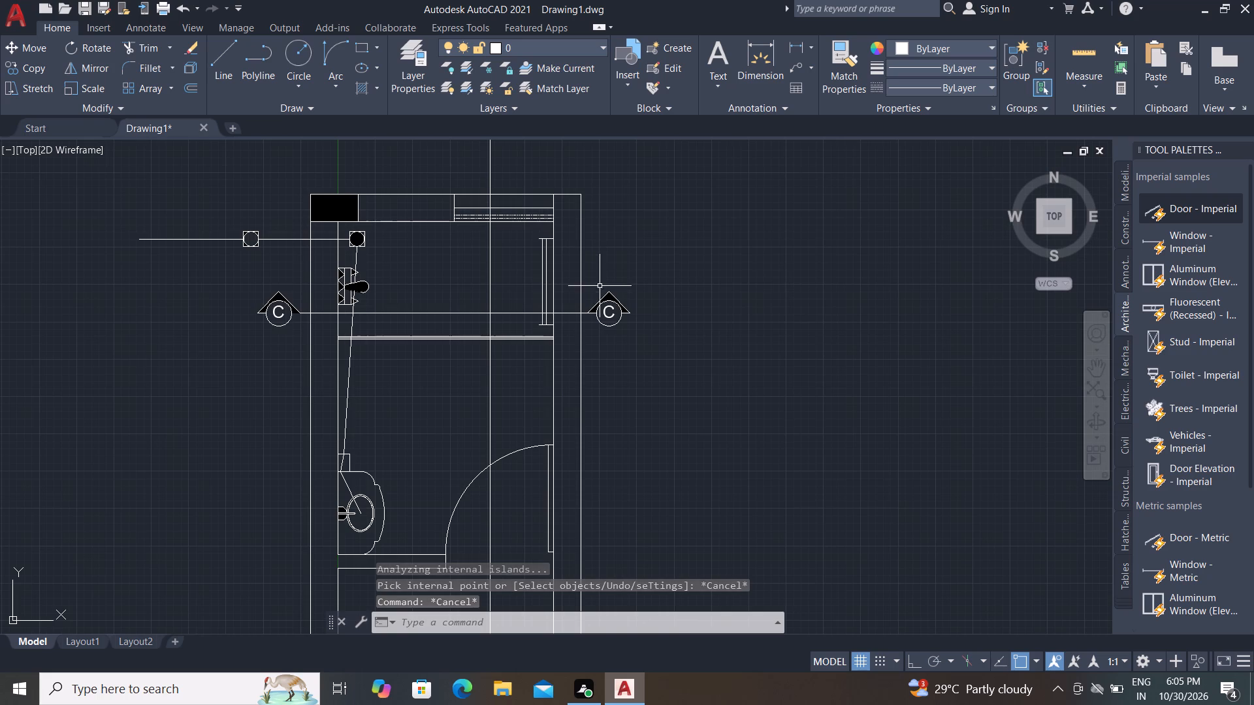
key("c")
key("o")
key("space")
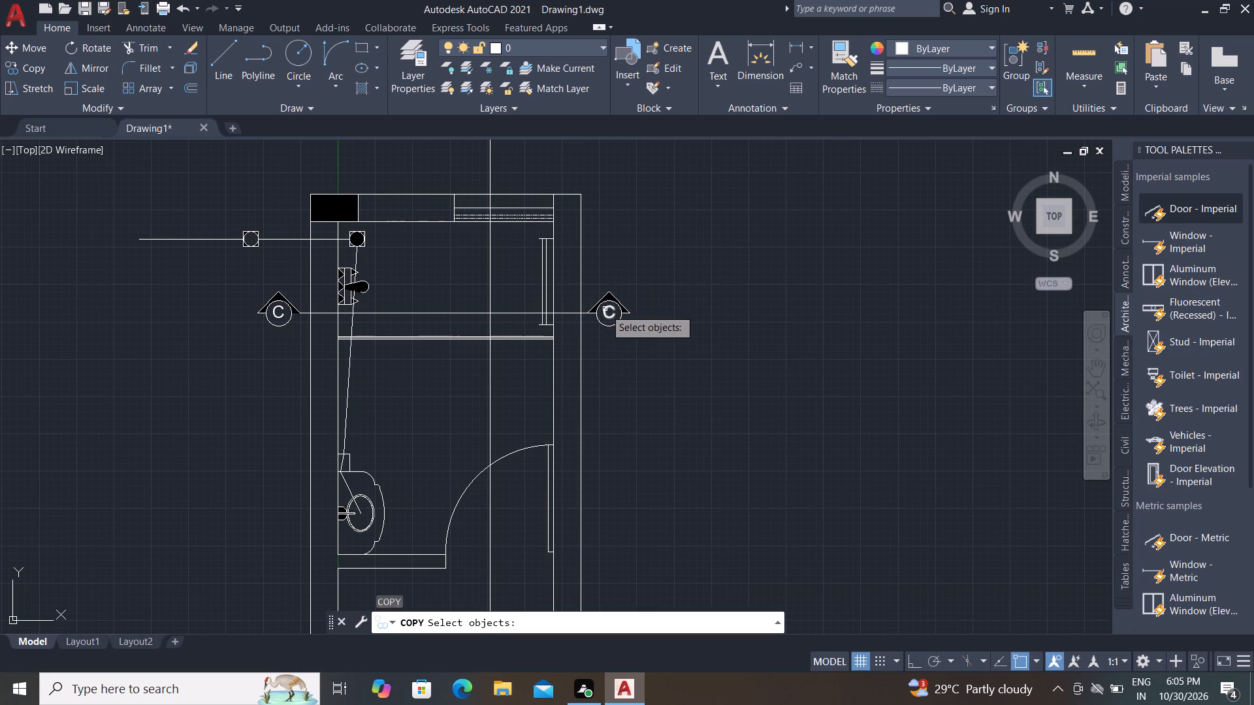
left_click(605, 309)
right_click(605, 309)
left_click(605, 309)
scroll(595, 229, "down", 2)
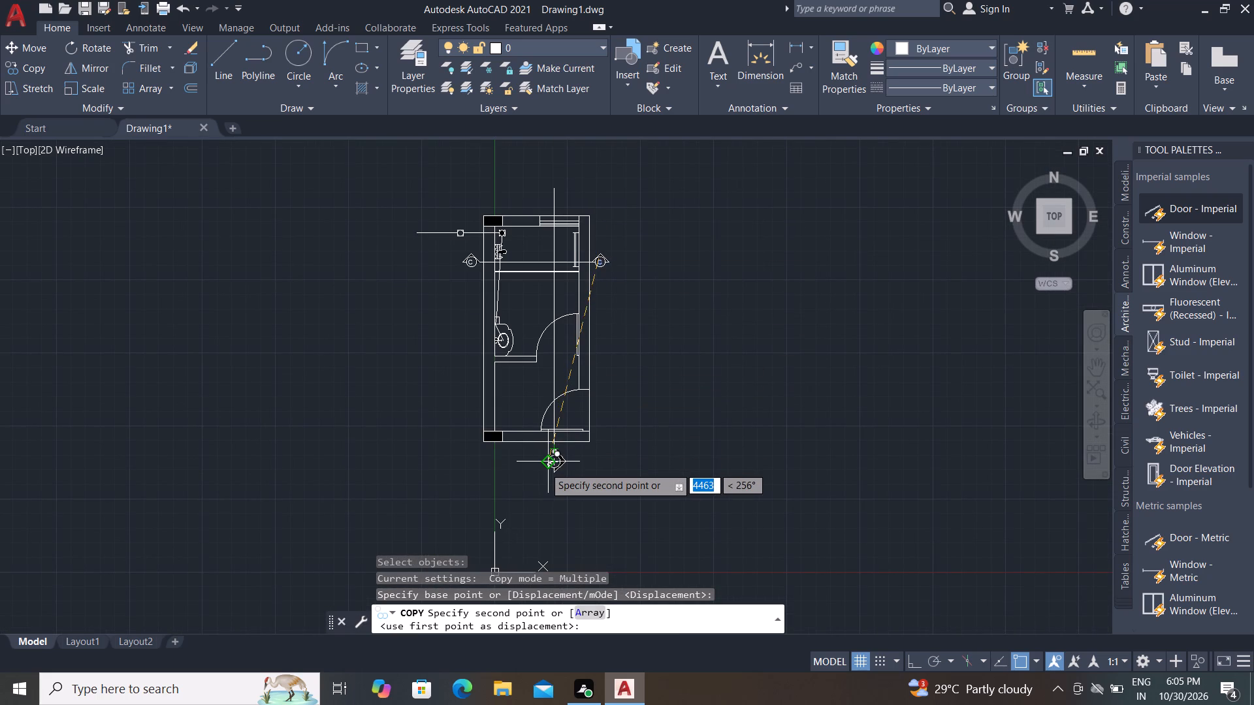
scroll(544, 467, "up", 4)
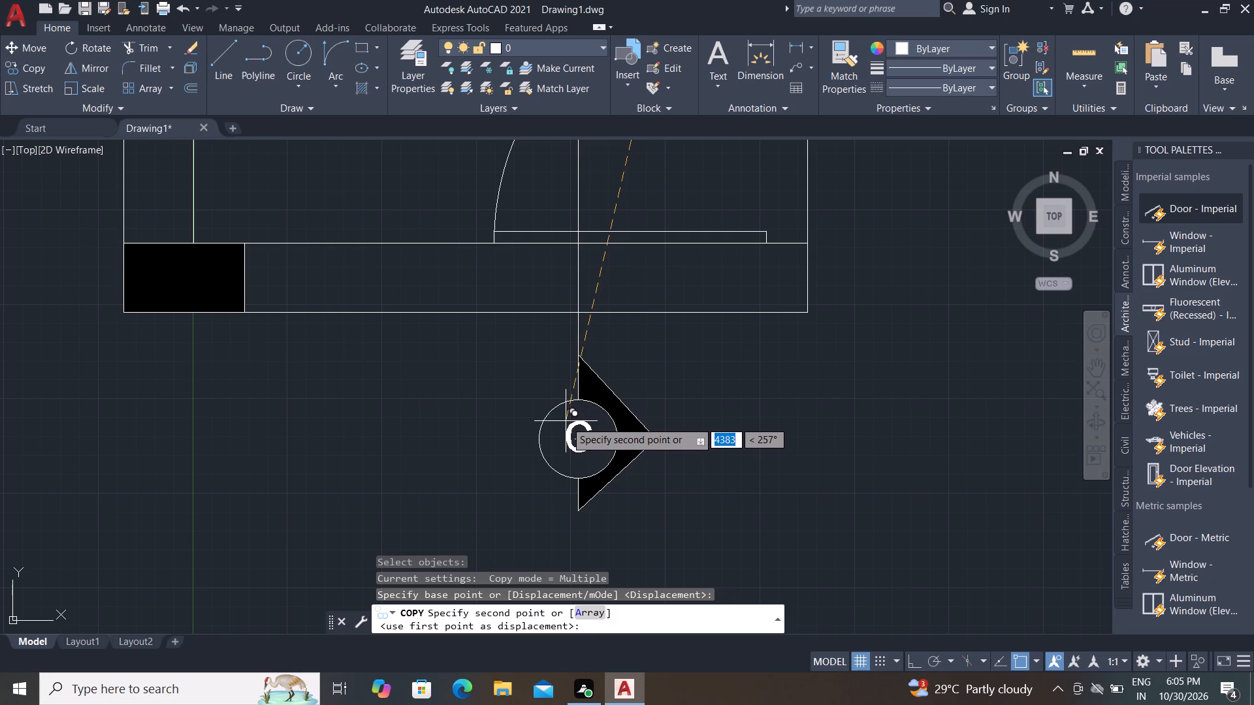
left_click(566, 421)
key("Escape")
Change the copied letter in the lower marker's circle to B.
scroll(573, 438, "up", 2)
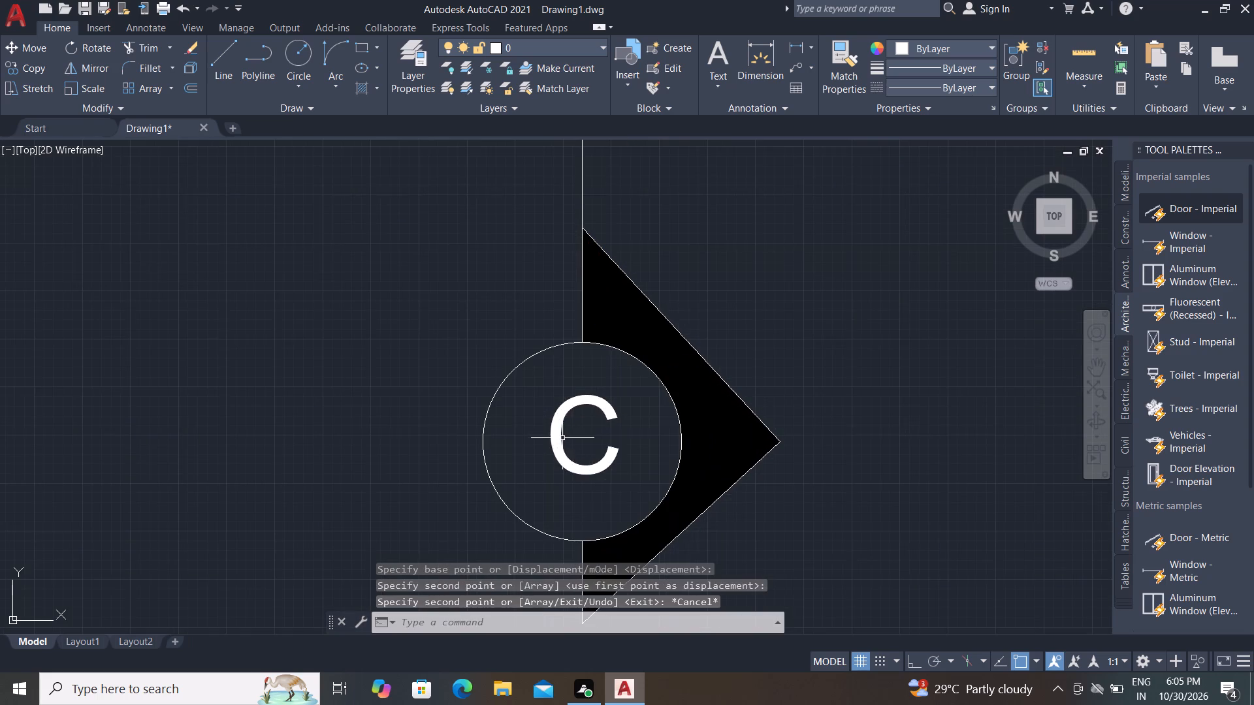
triple_click(558, 432)
scroll(566, 397, "down", 2)
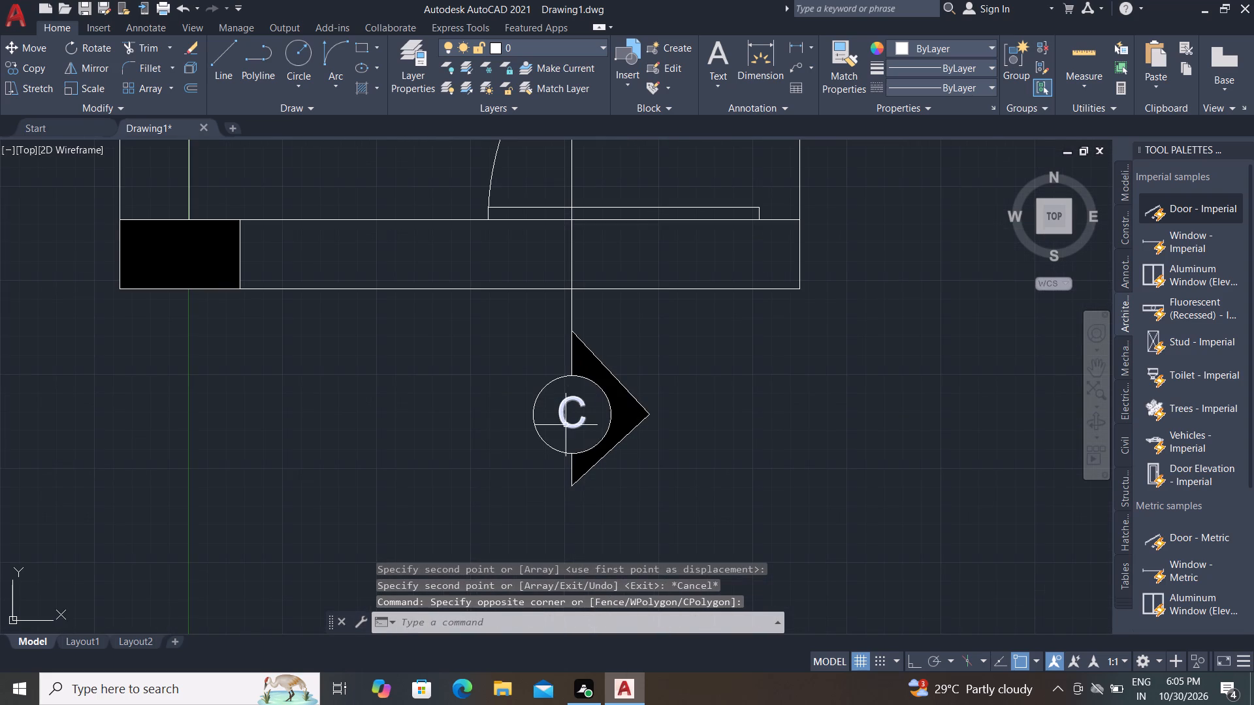
triple_click(564, 425)
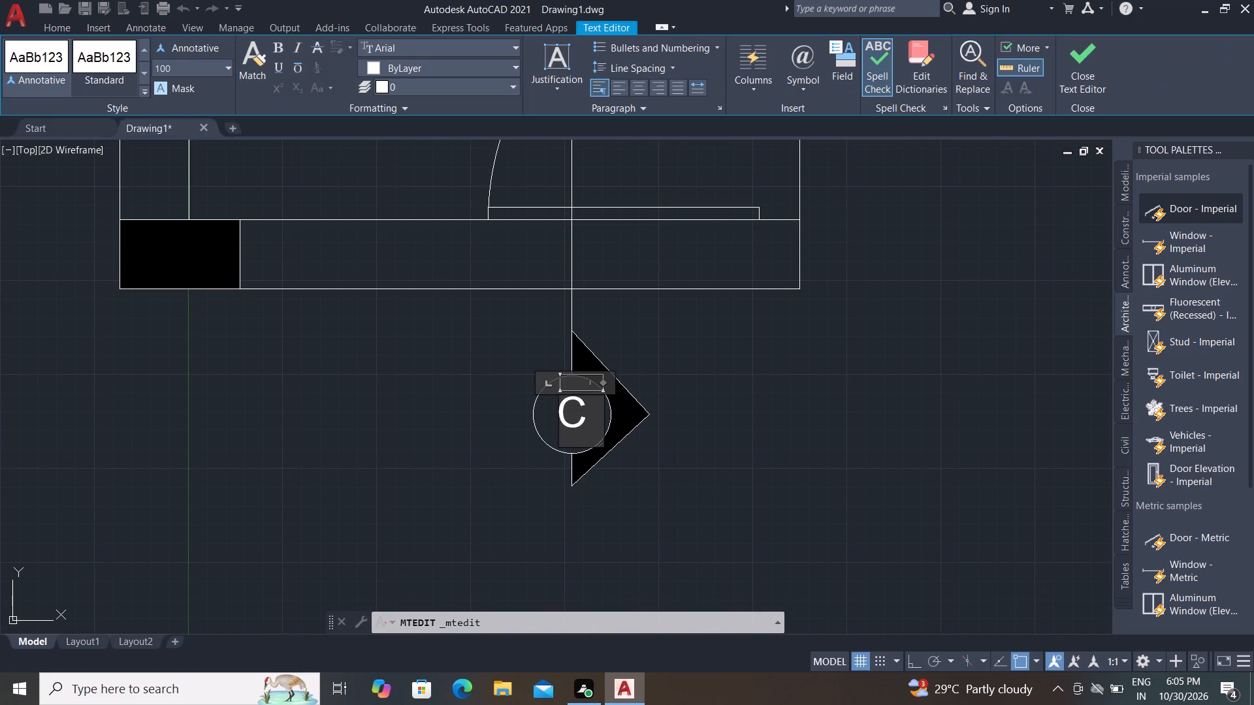
left_click(583, 419)
key("BackSpace")
key("b")
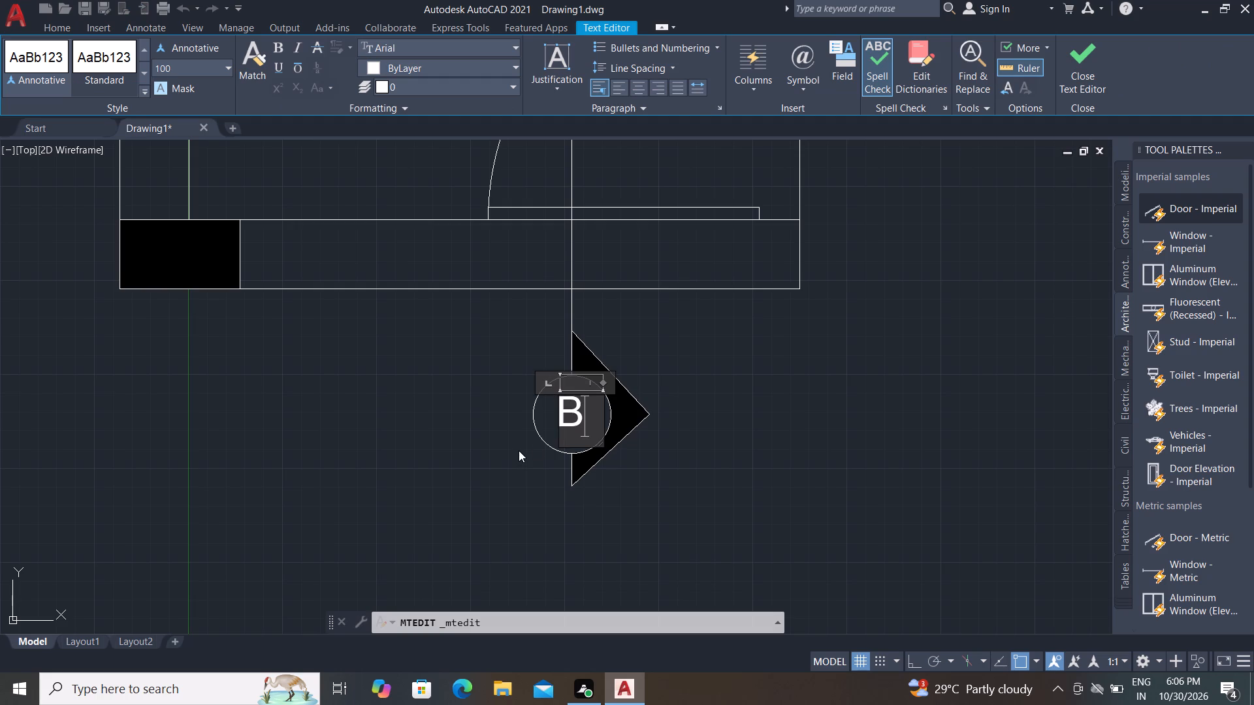
left_click(474, 377)
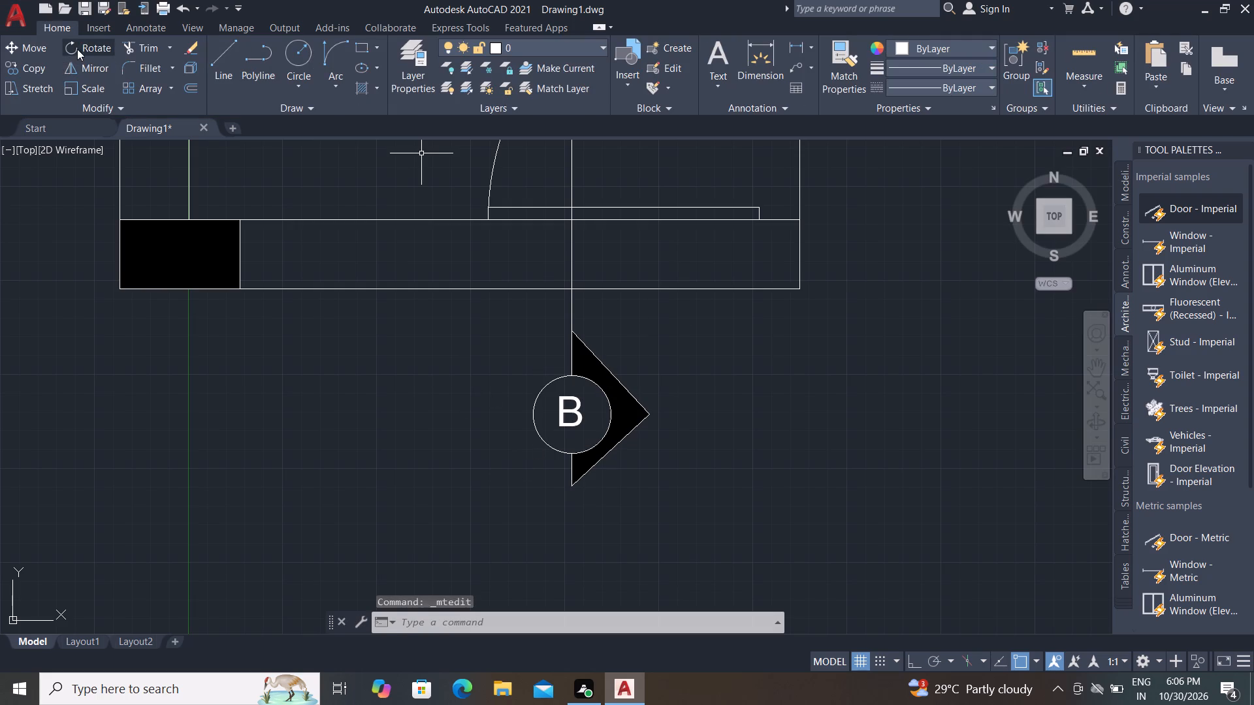
Rotate the letter B 90 degrees counterclockwise with ortho on, about a base point near its lower-left corner.
left_click(95, 44)
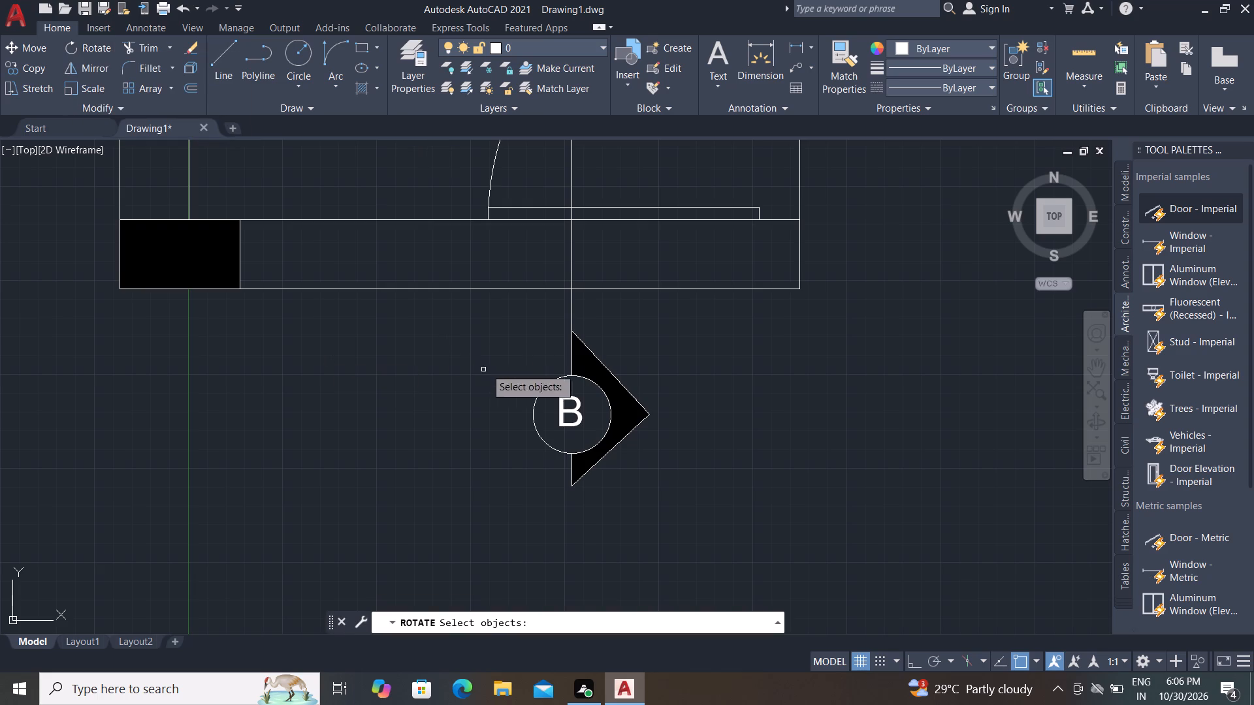
left_click(573, 411)
right_click(576, 408)
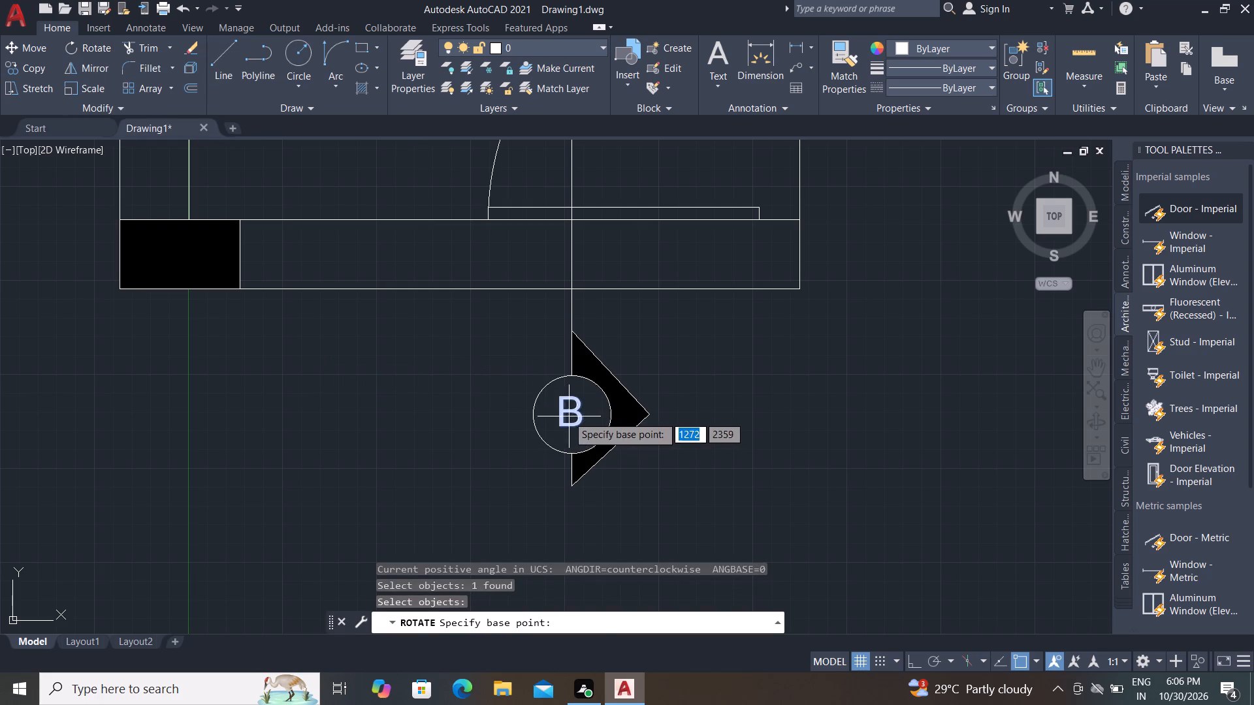
left_click(560, 427)
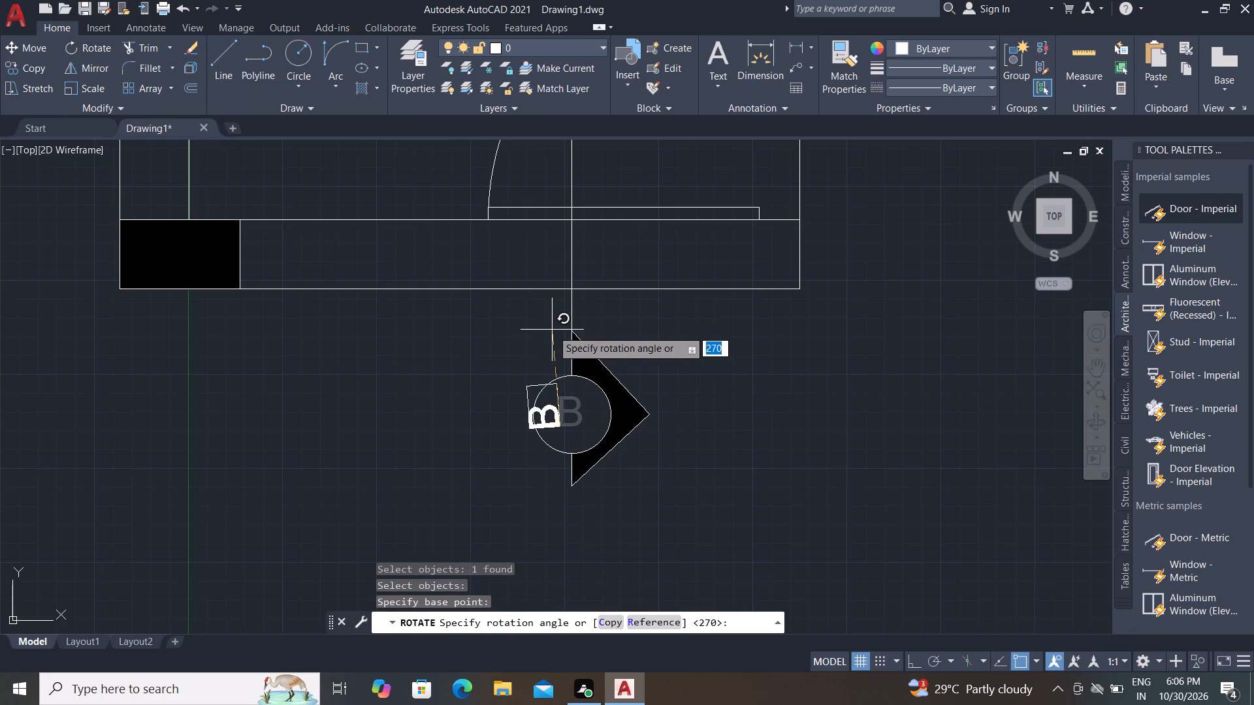
key("F8")
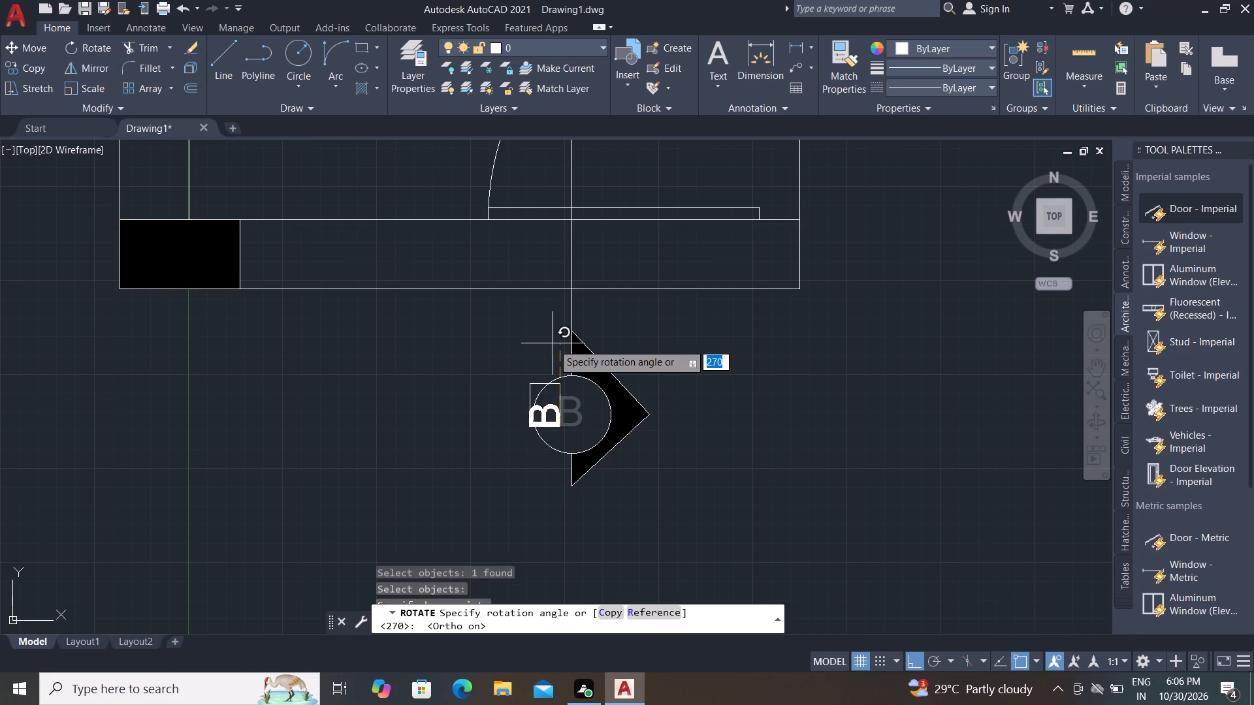
left_click(553, 343)
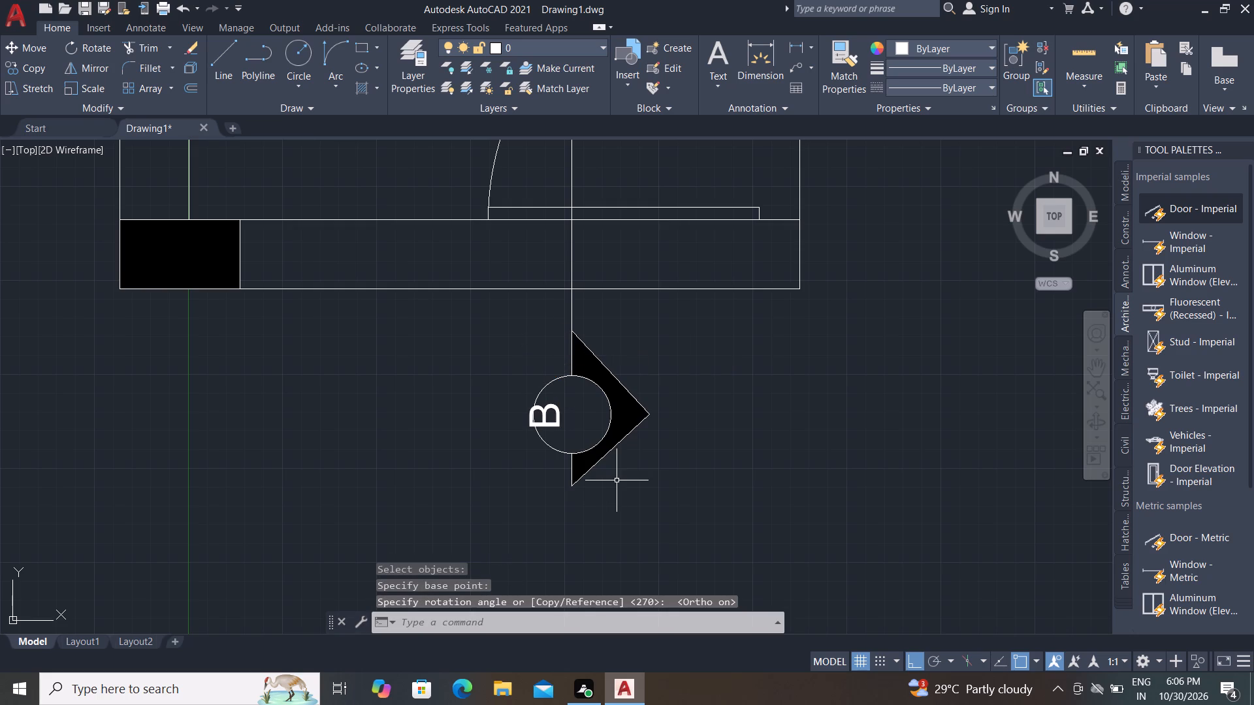
Move the rotated B about 95 horizontally to the right so it sits centred in the marker circle.
left_click(556, 422)
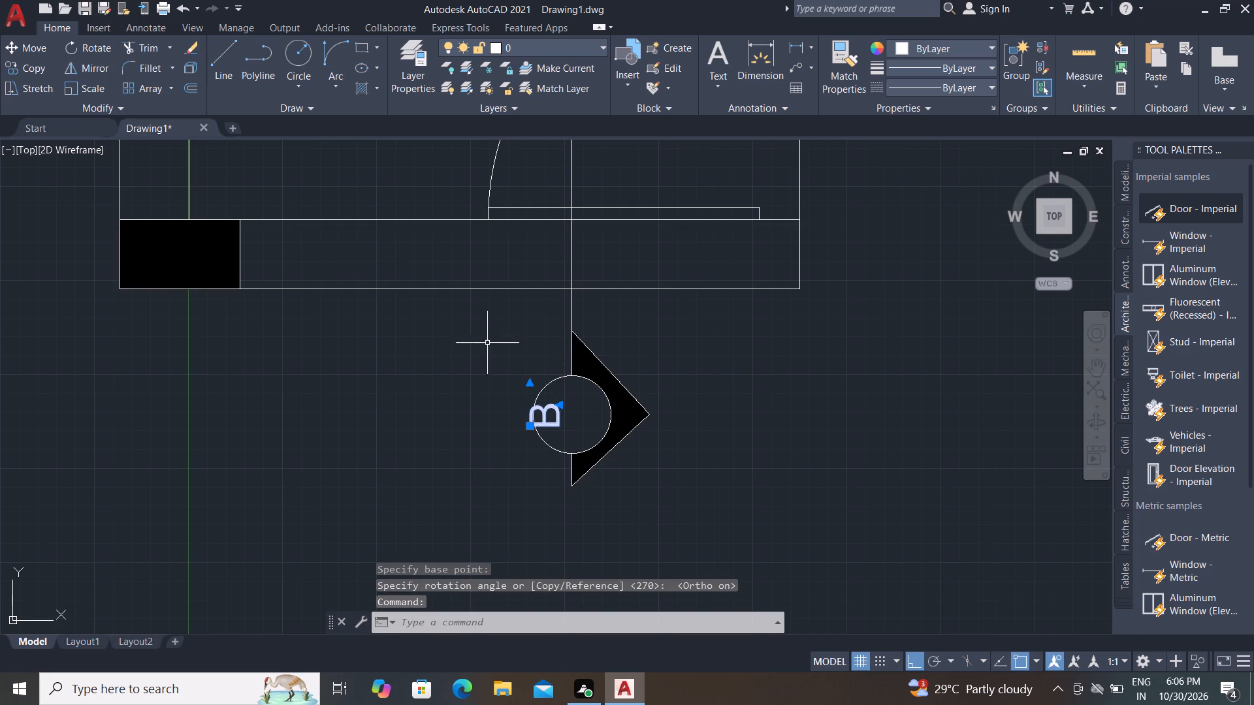
left_click(14, 44)
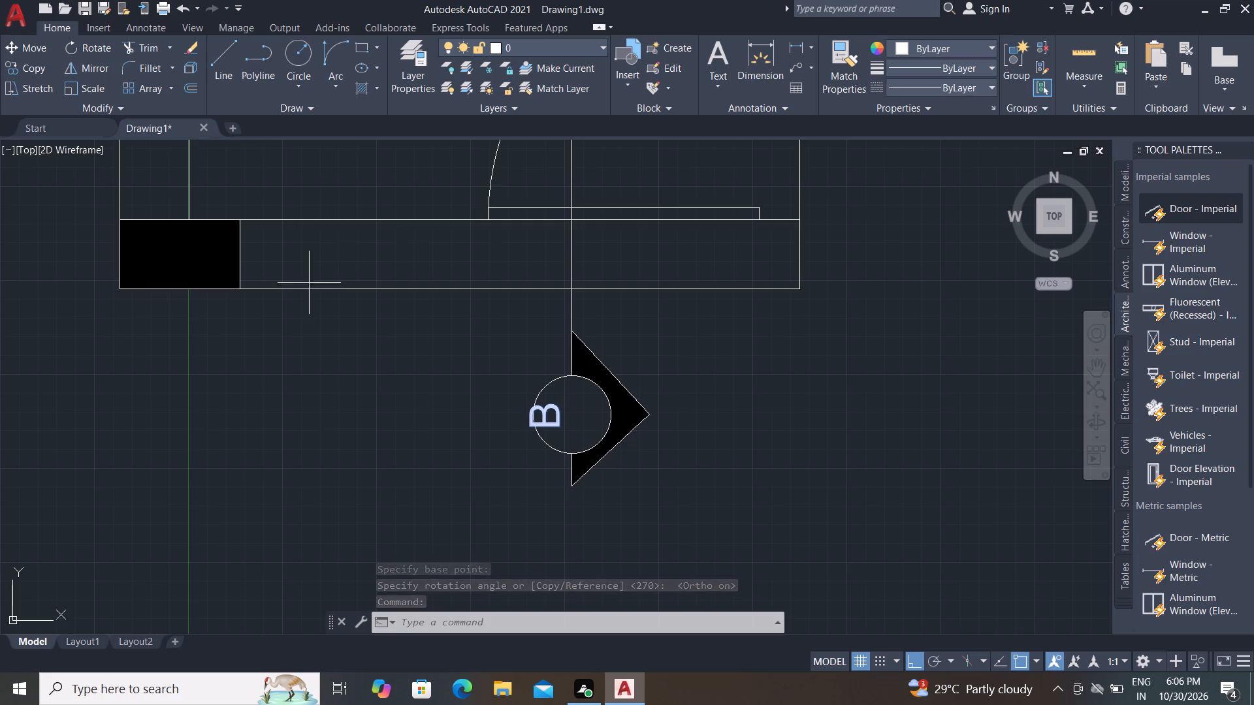
left_click(555, 417)
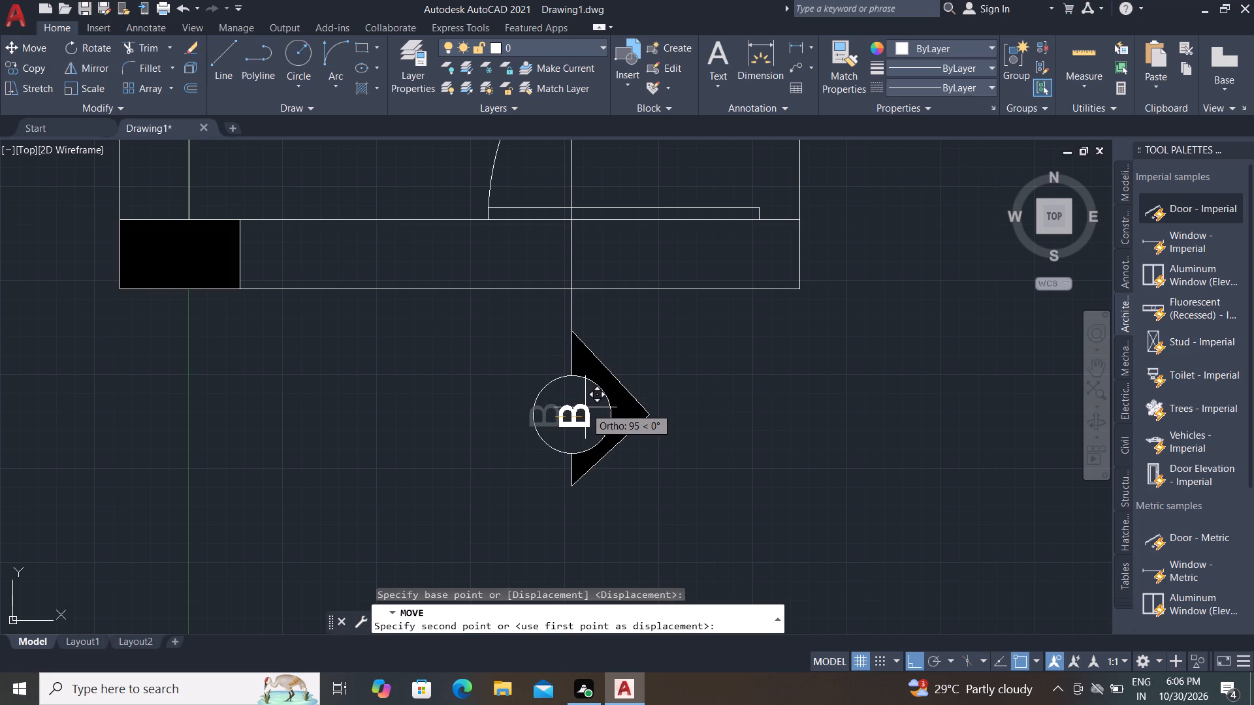
left_click(585, 407)
Draw a vertical line about 1900 long from the short partition's lower edge down past the plan's bottom wall.
scroll(572, 493, "down", 1)
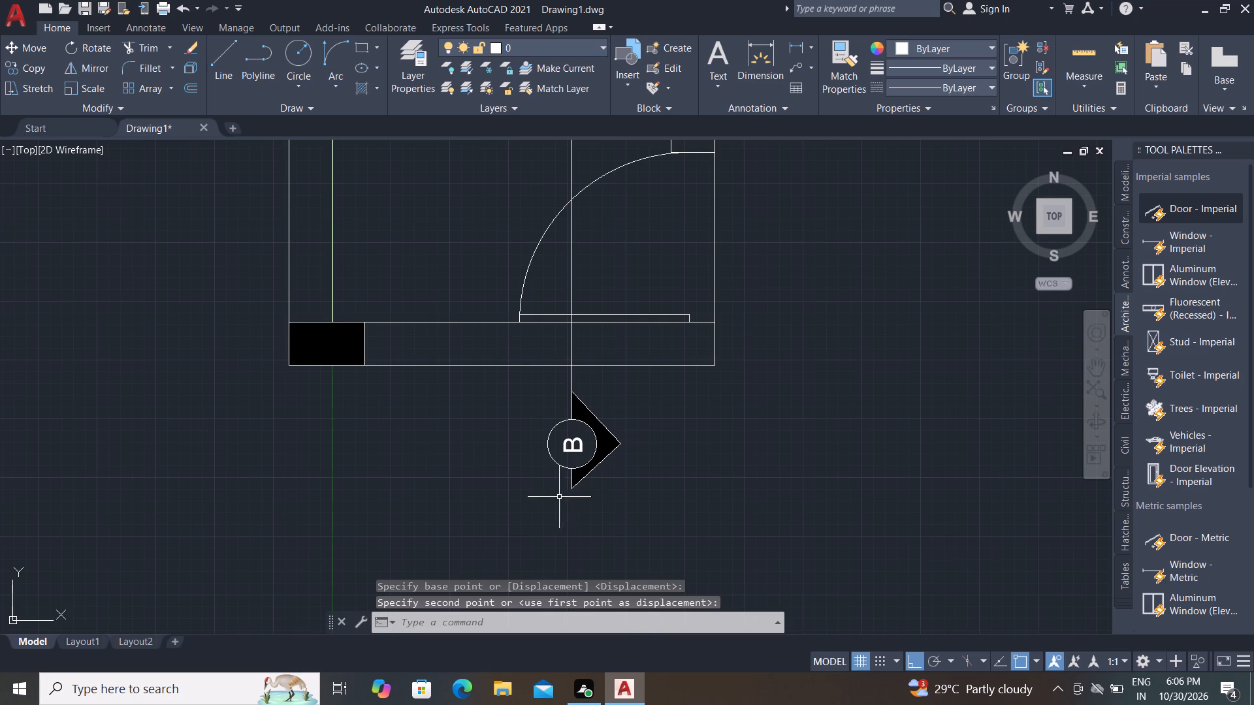
scroll(546, 503, "down", 2)
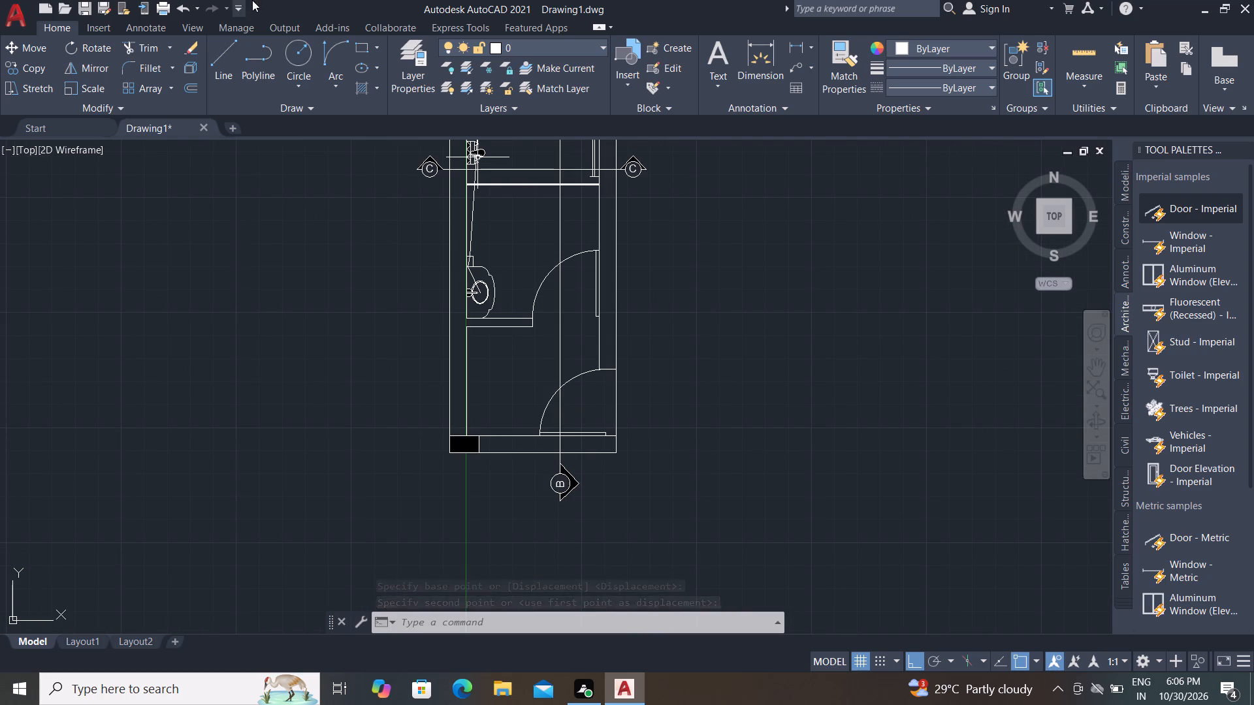
left_click(217, 53)
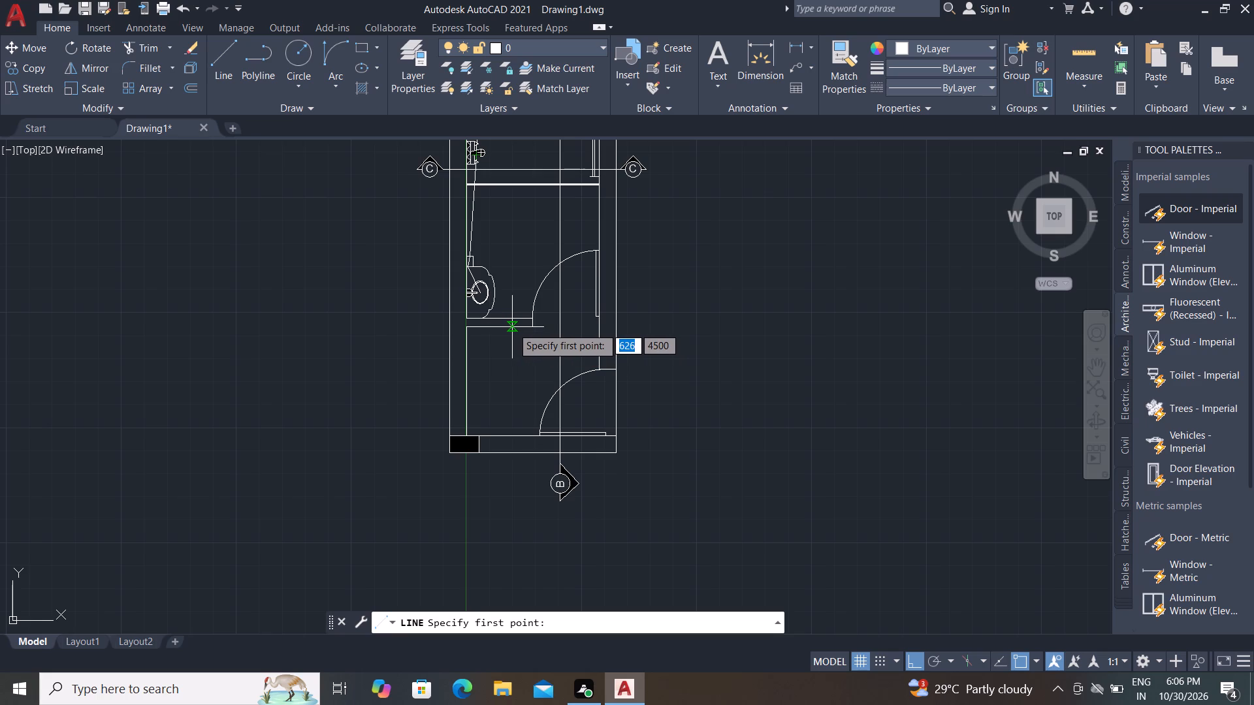
left_click(512, 327)
scroll(515, 228, "up", 1)
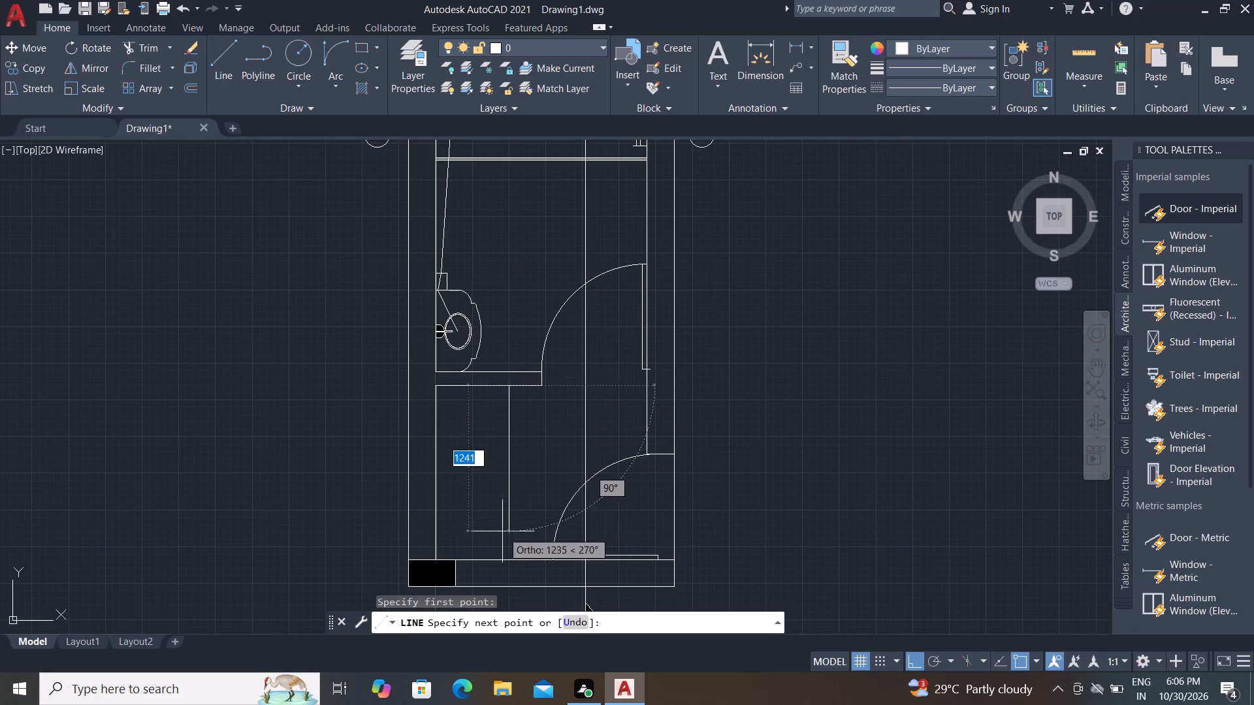
scroll(534, 481, "down", 2)
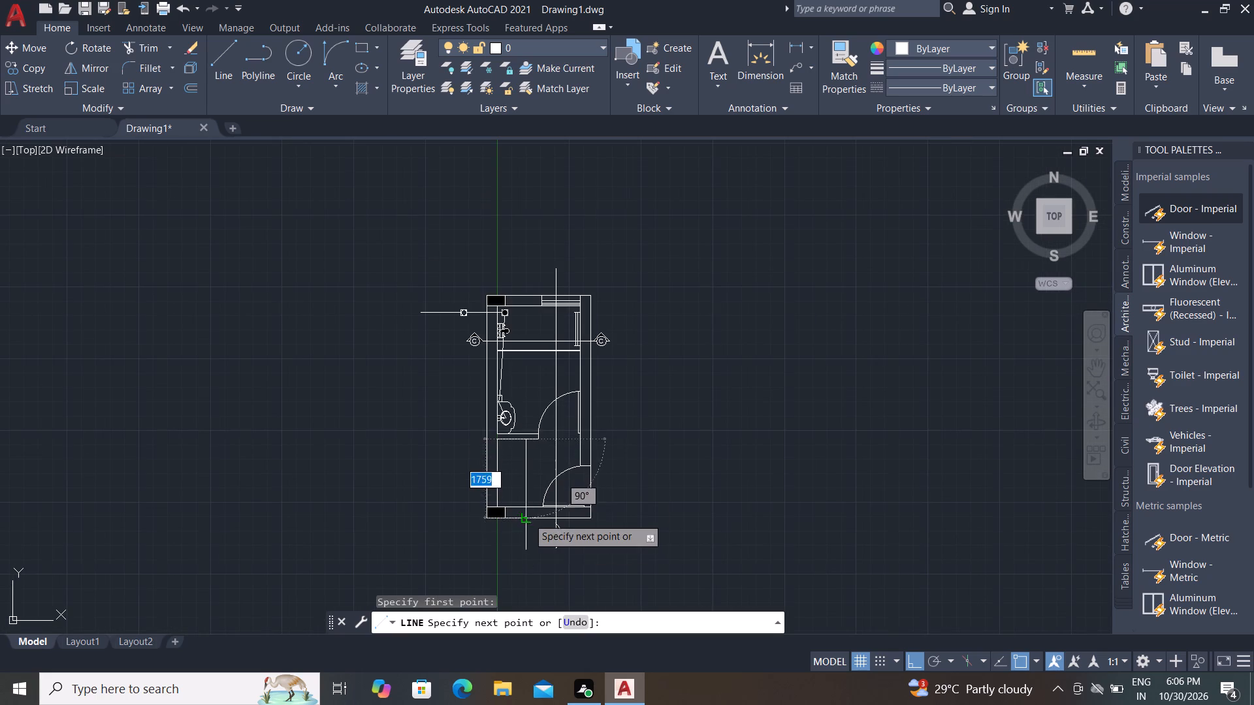
scroll(524, 516, "up", 3)
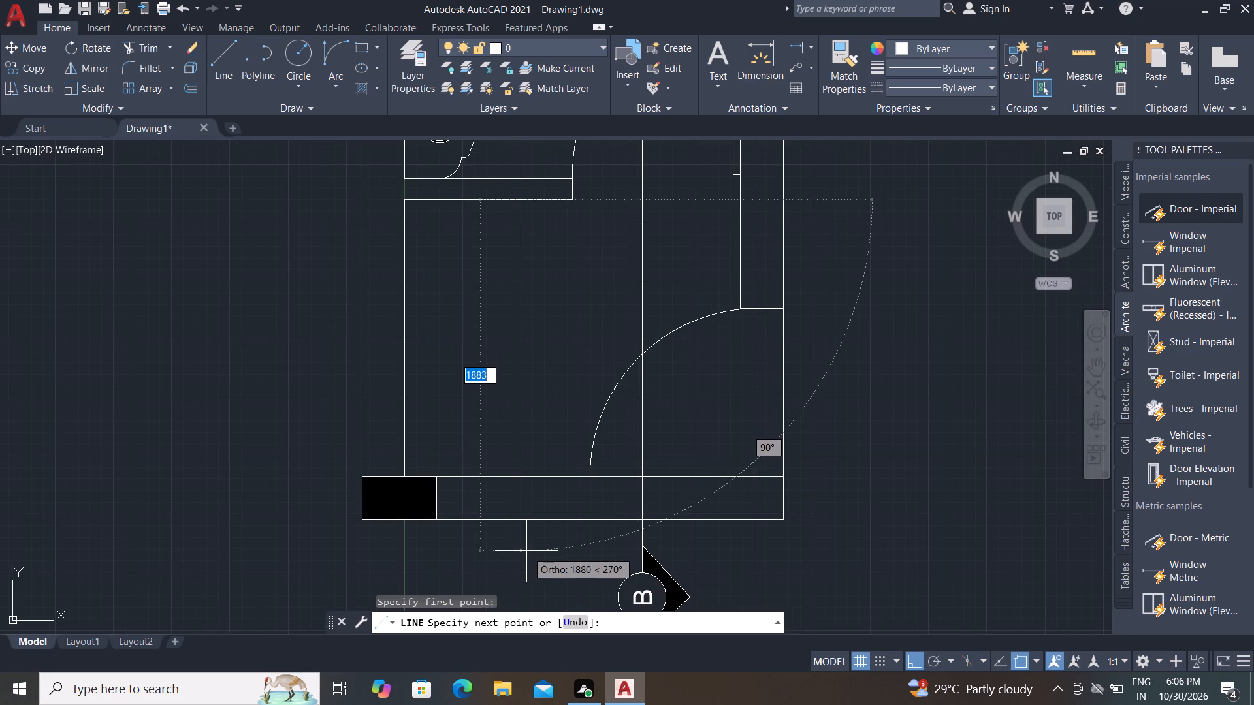
left_click(525, 558)
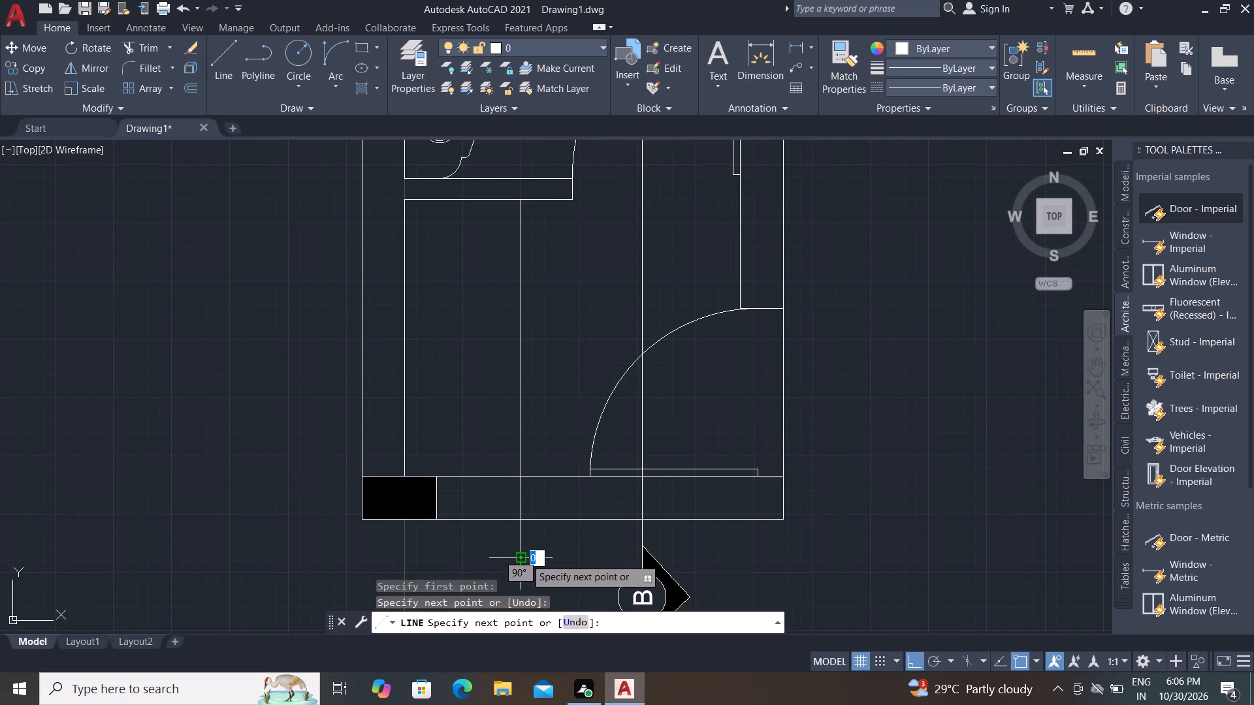
key("Escape")
Draw a vertical line about 3734 long from that same start point on the partition up past the top wall.
scroll(543, 540, "down", 2)
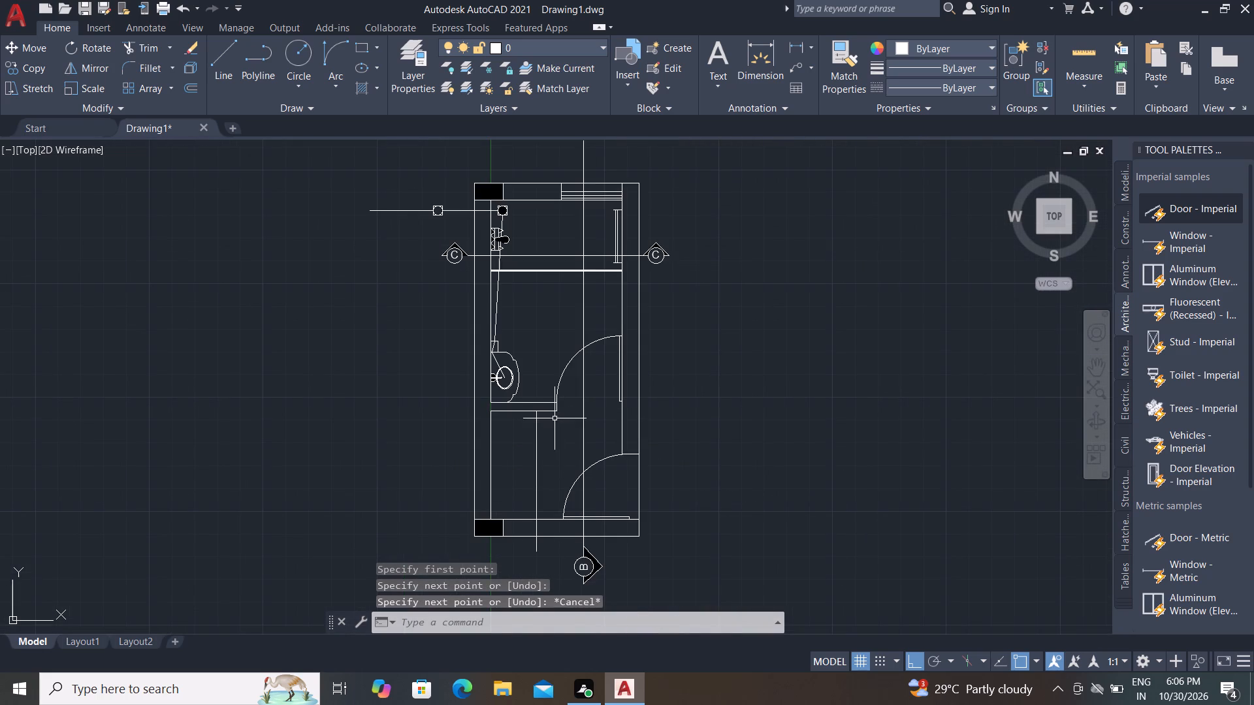
key("space")
left_click(533, 409)
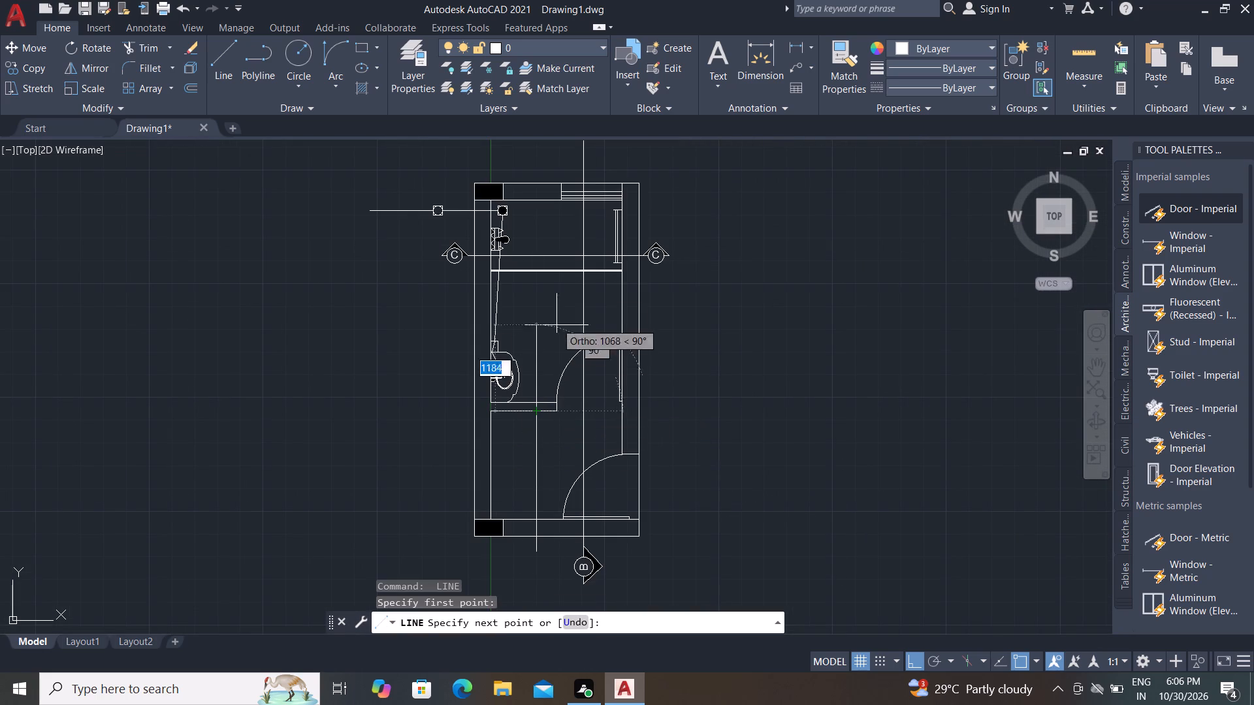
scroll(537, 203, "up", 1)
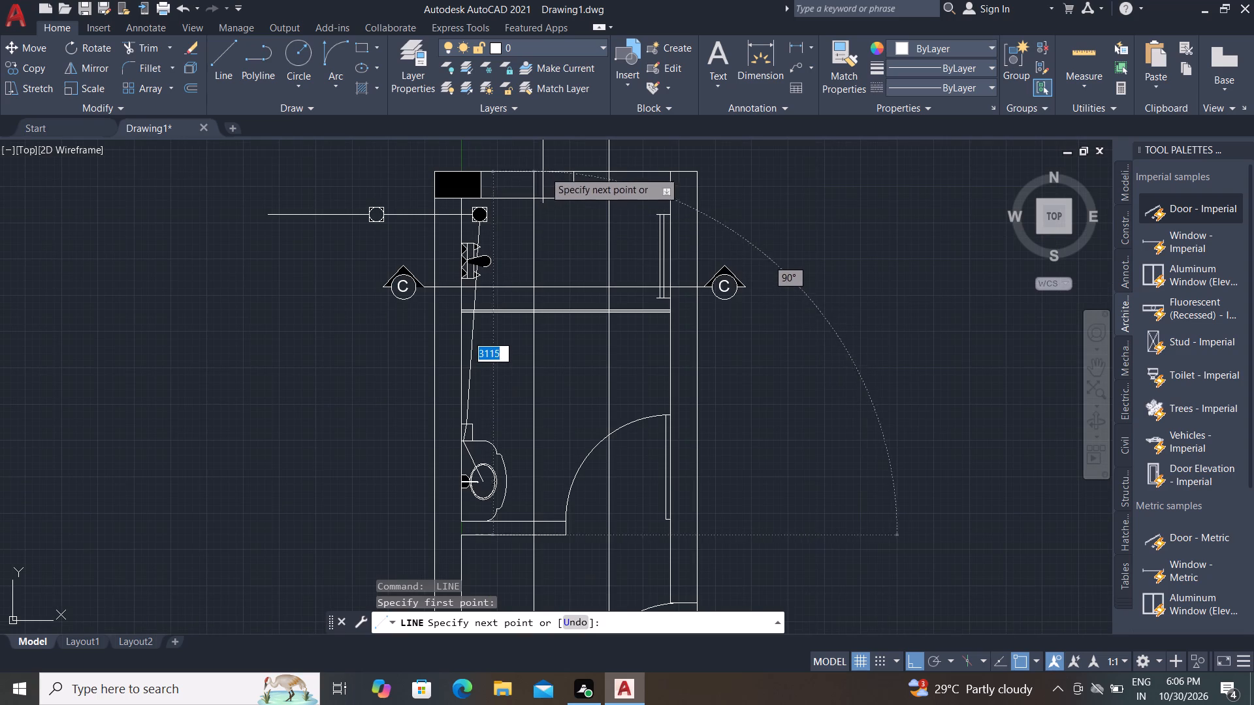
middle_click_drag(553, 170, 554, 258)
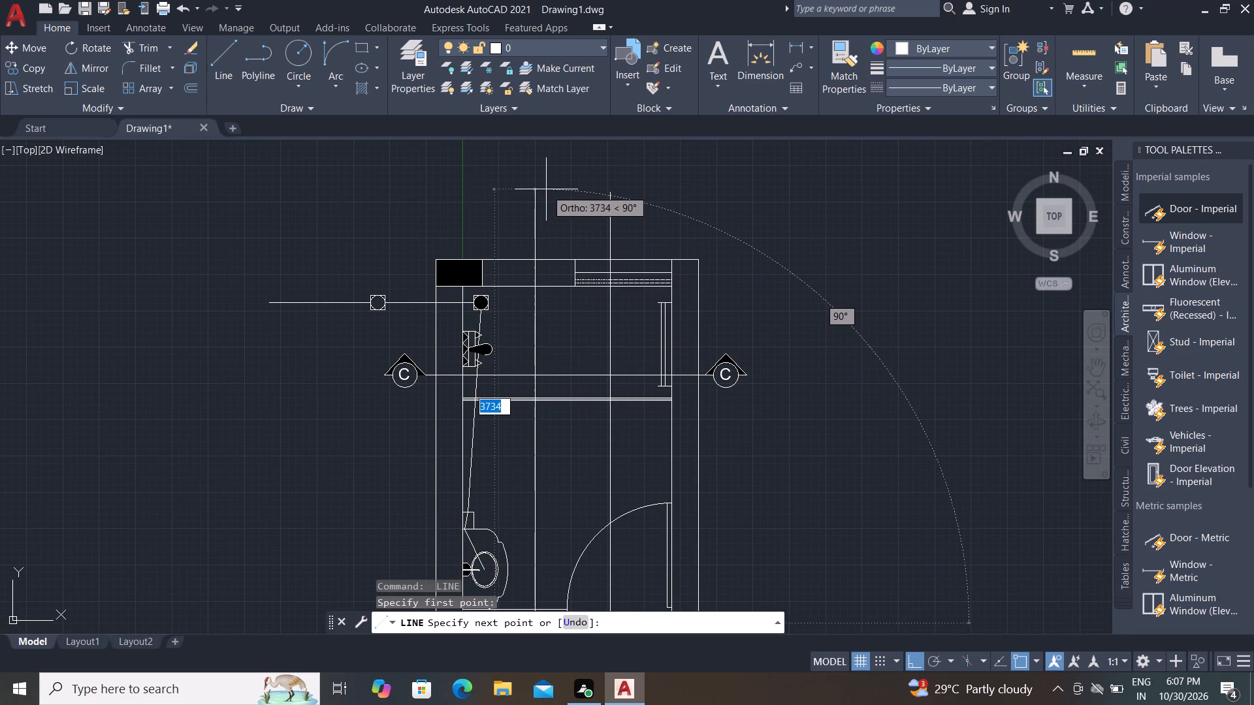
left_click(546, 189)
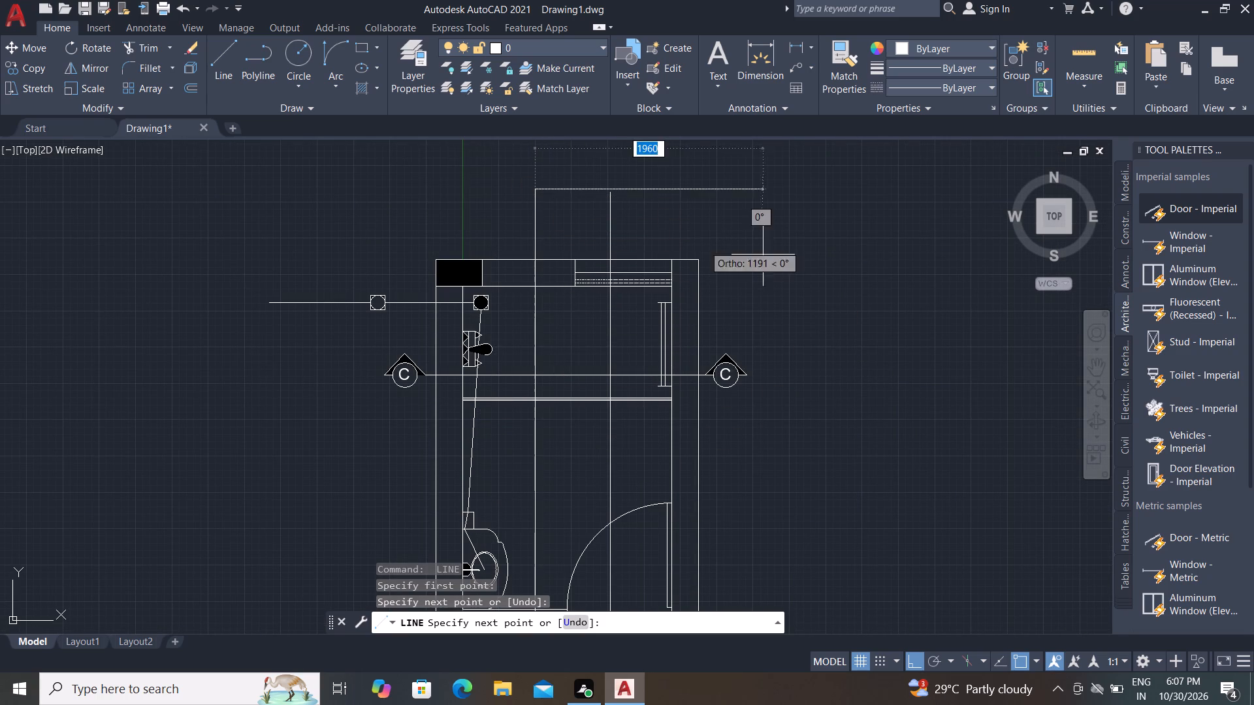
key("Escape")
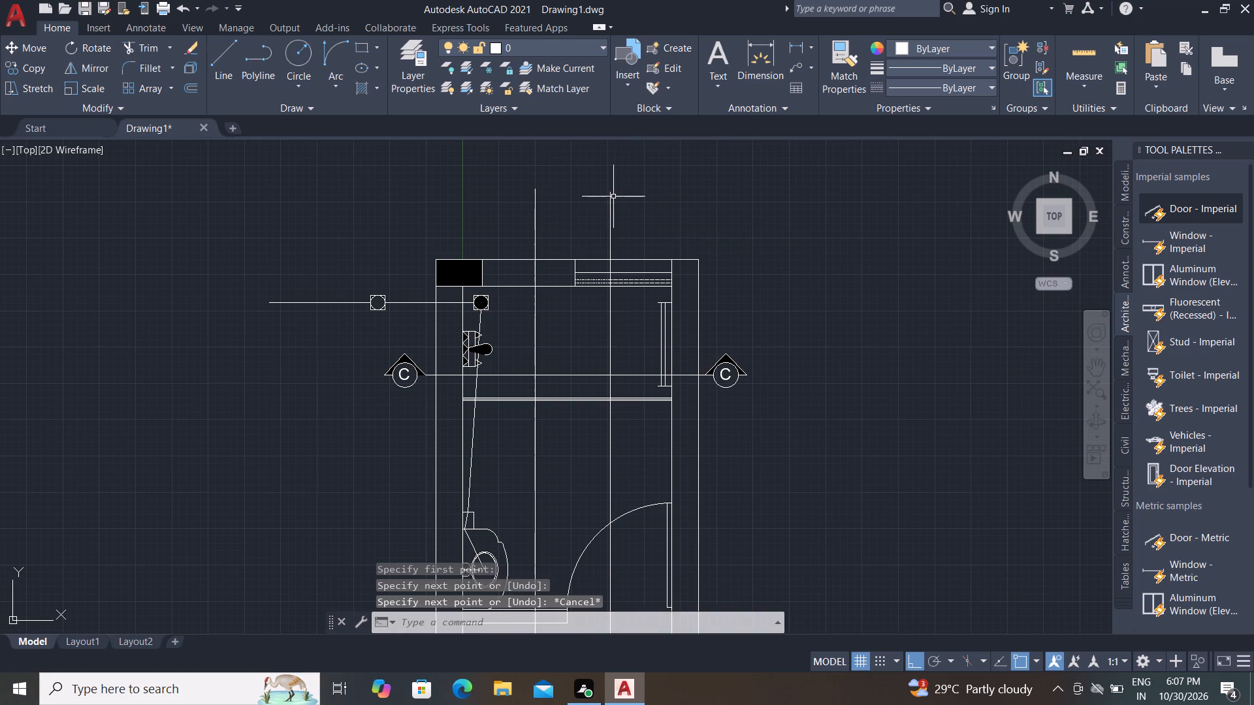
Draw a horizontal guide line above the plan from the B section line's top end to the new vertical line.
scroll(615, 194, "up", 2)
type("L")
key("space")
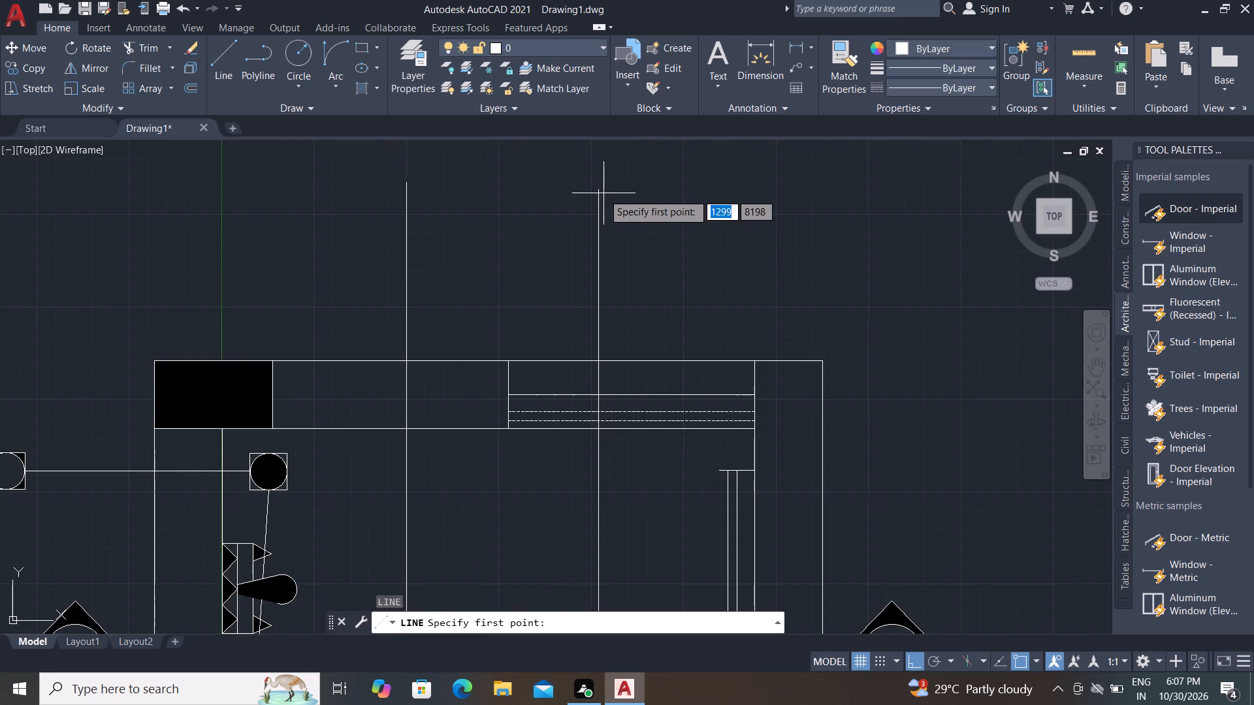
left_click(596, 191)
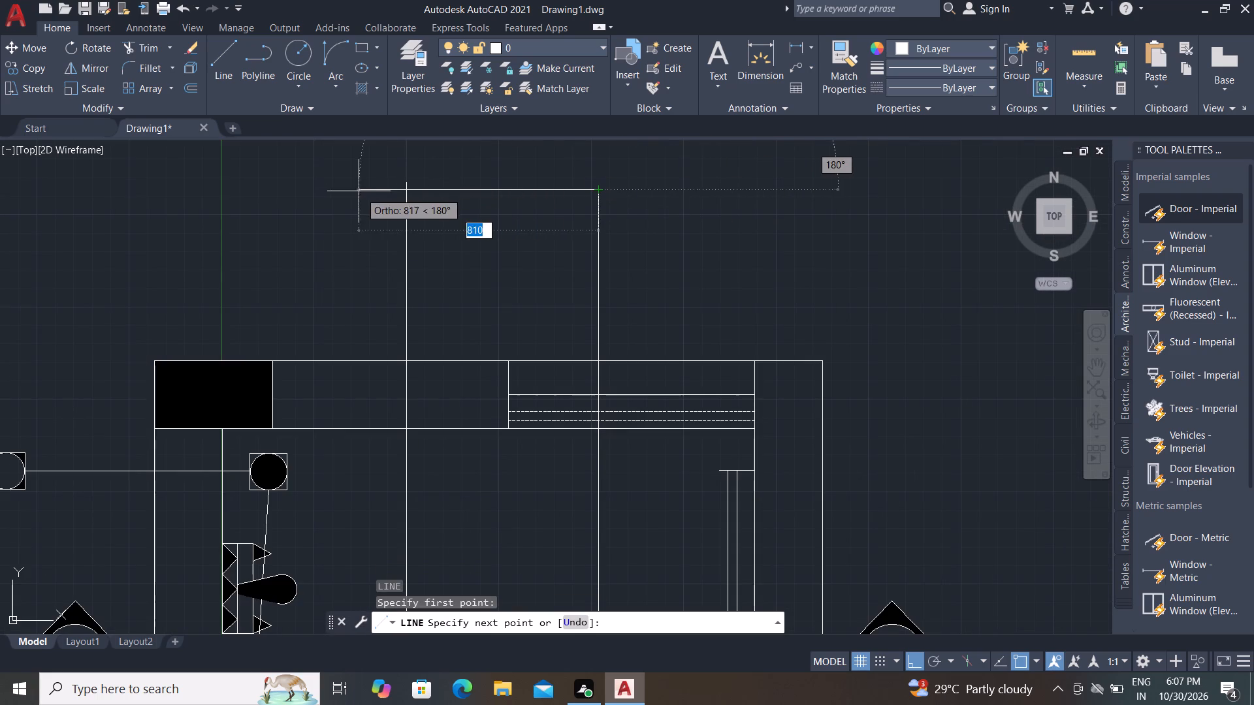
left_click(406, 191)
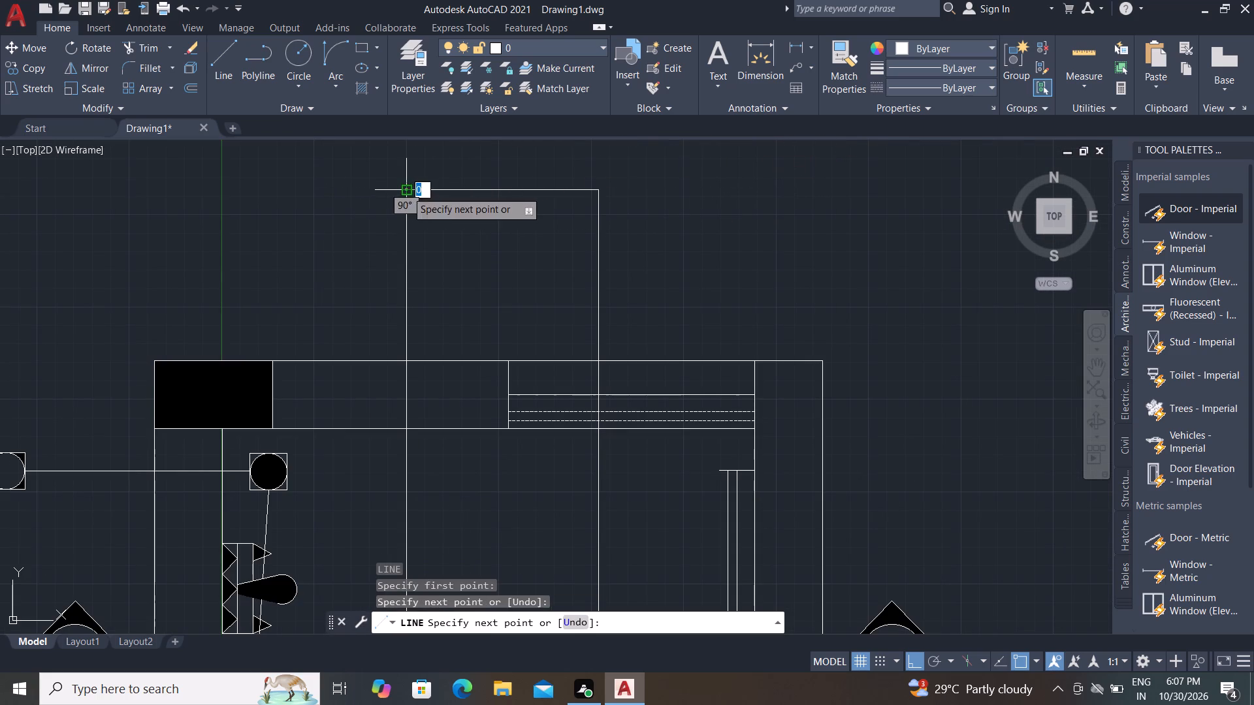
Trim the second vertical section line's overshoot above the horizontal guide line, and trim away the guide line itself.
key("Escape")
type("TR")
key("space")
scroll(383, 196, "up", 4)
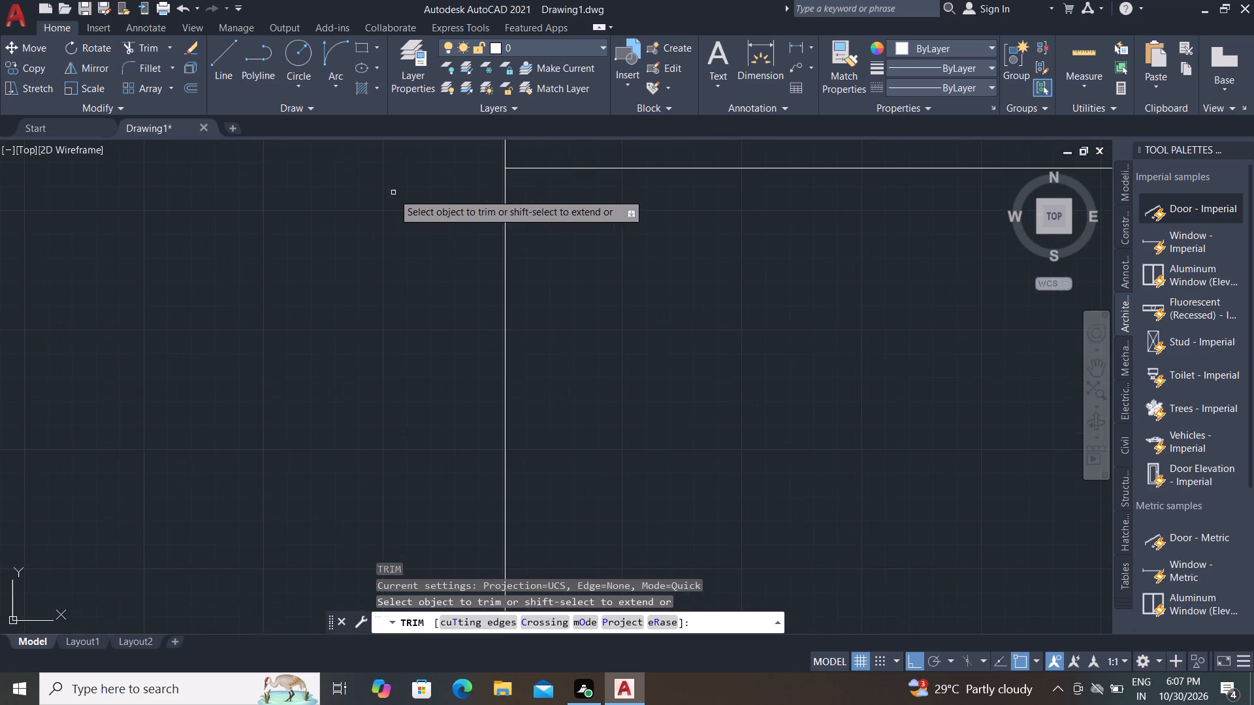
middle_click_drag(429, 227, 399, 415)
left_click_drag(447, 334, 449, 326)
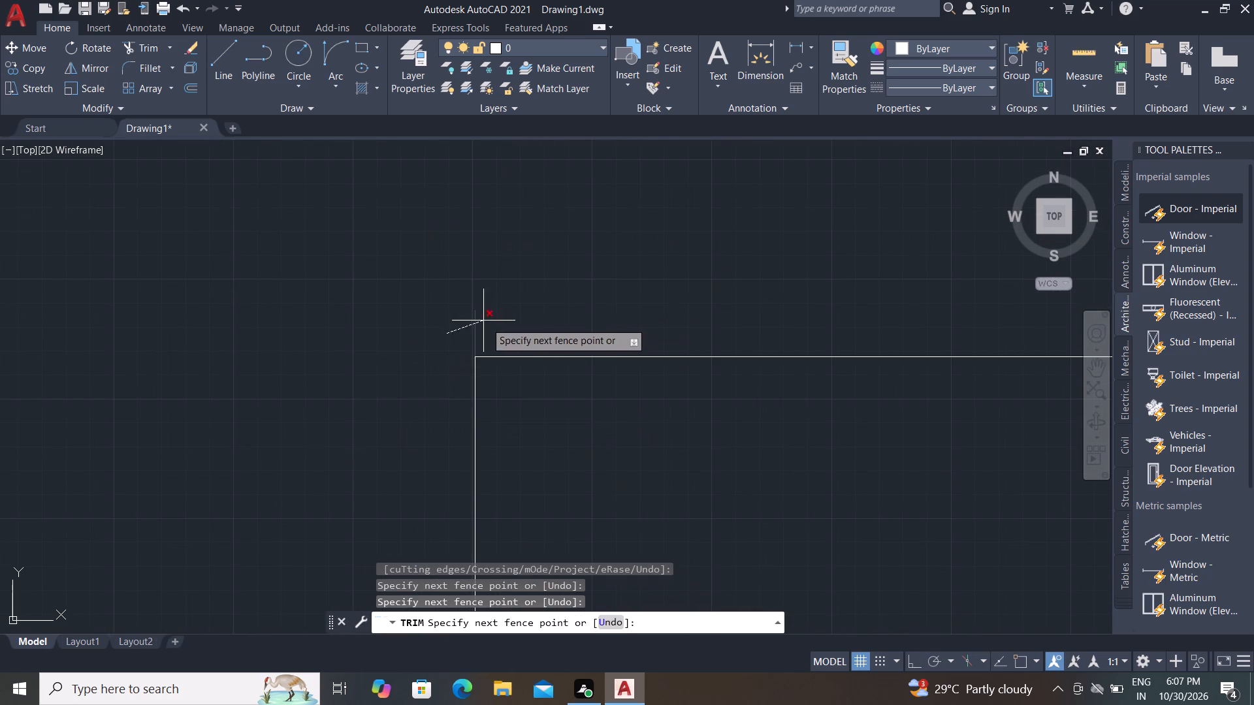
left_click(487, 322)
scroll(470, 294, "down", 2)
left_click(753, 277)
left_click_drag(748, 356, 749, 345)
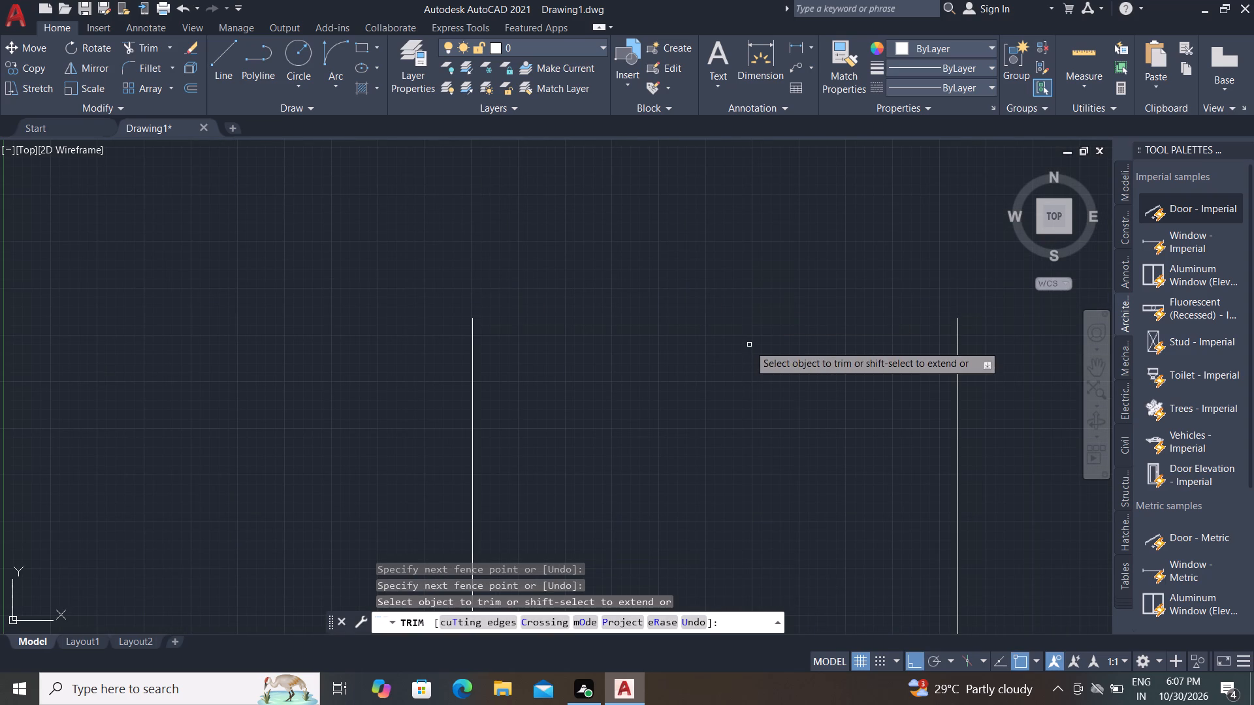
key("Escape")
Draw a horizontal line about 649 long on the bottom wall's outer edge between the two vertical section lines.
scroll(716, 271, "down", 6)
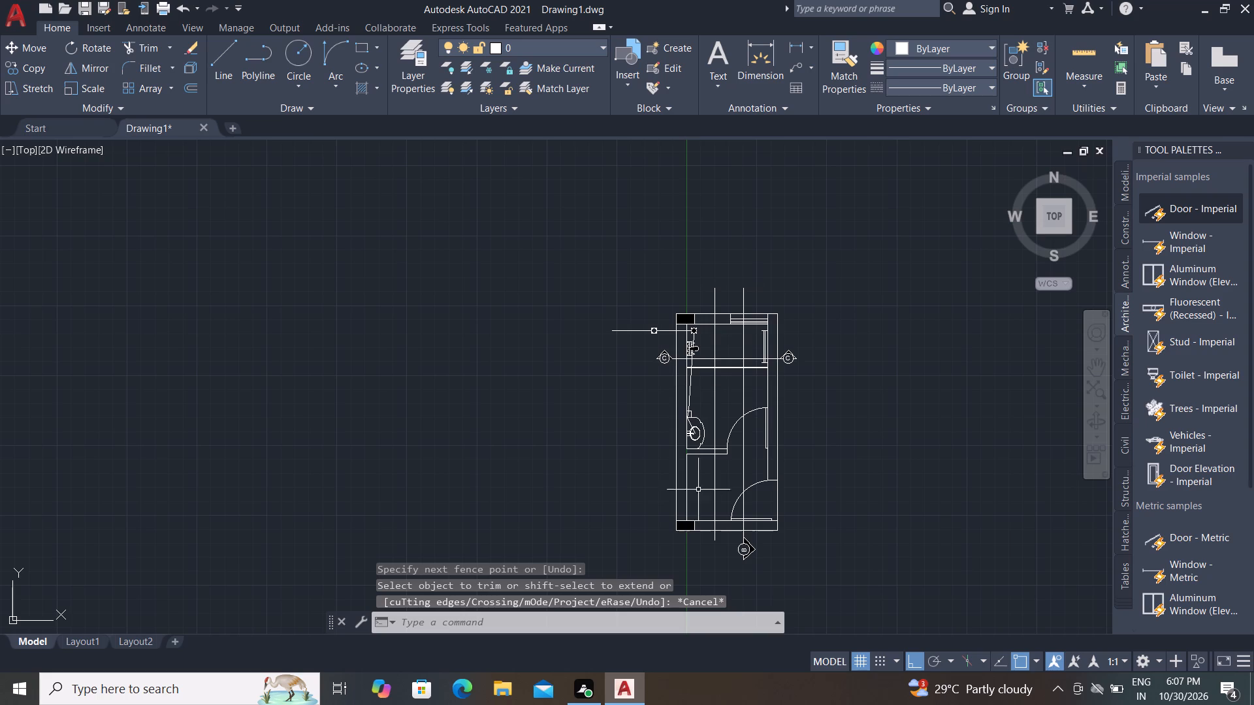
middle_click_drag(795, 662, 777, 539)
middle_click_drag(777, 539, 775, 465)
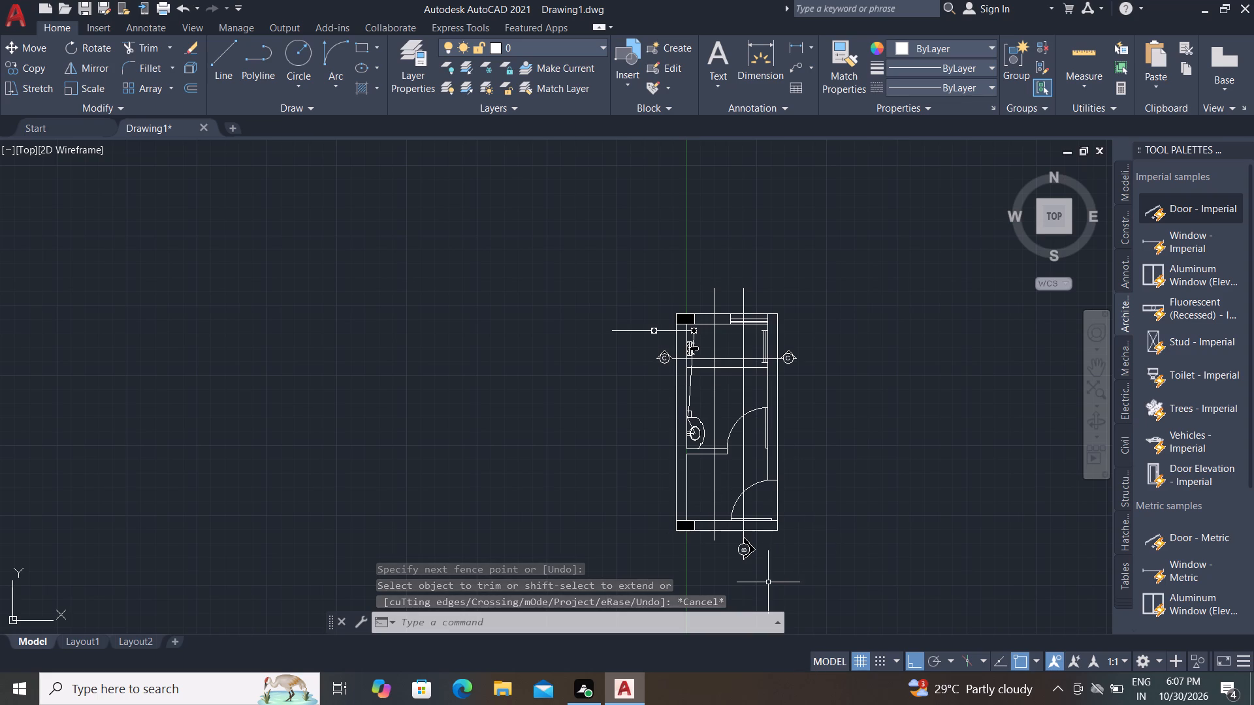
scroll(767, 583, "up", 3)
scroll(697, 539, "up", 1)
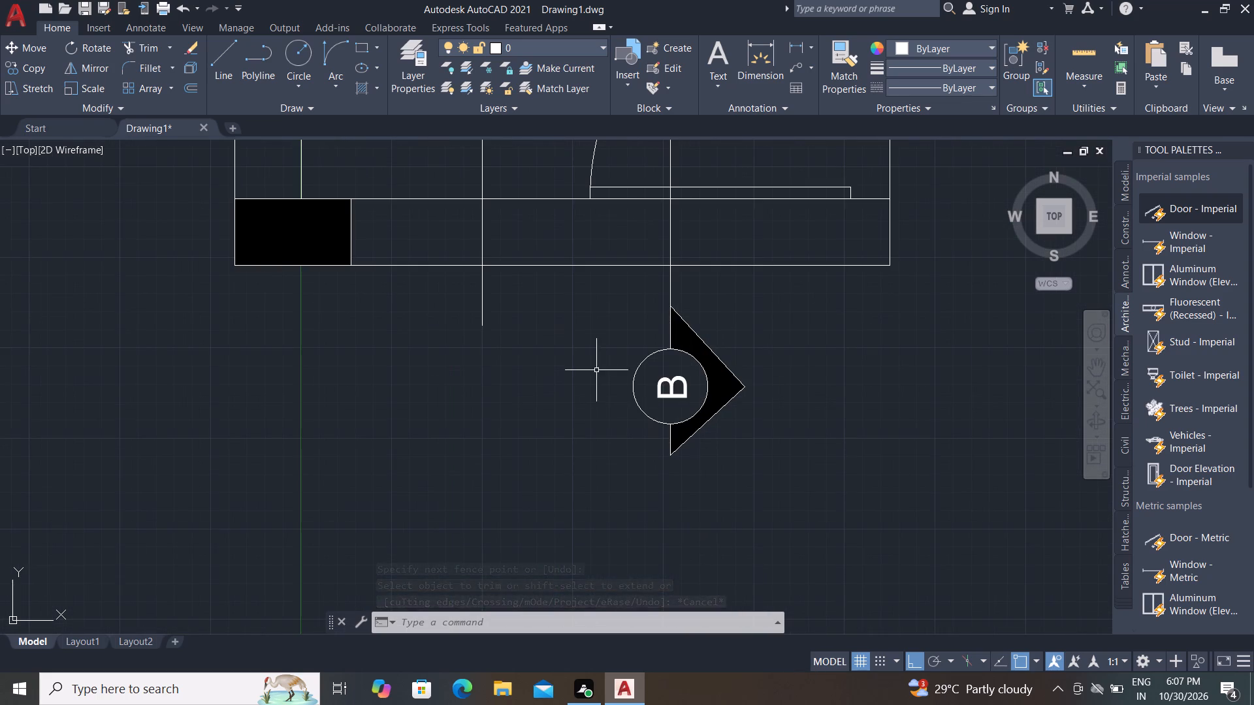
left_click(636, 289)
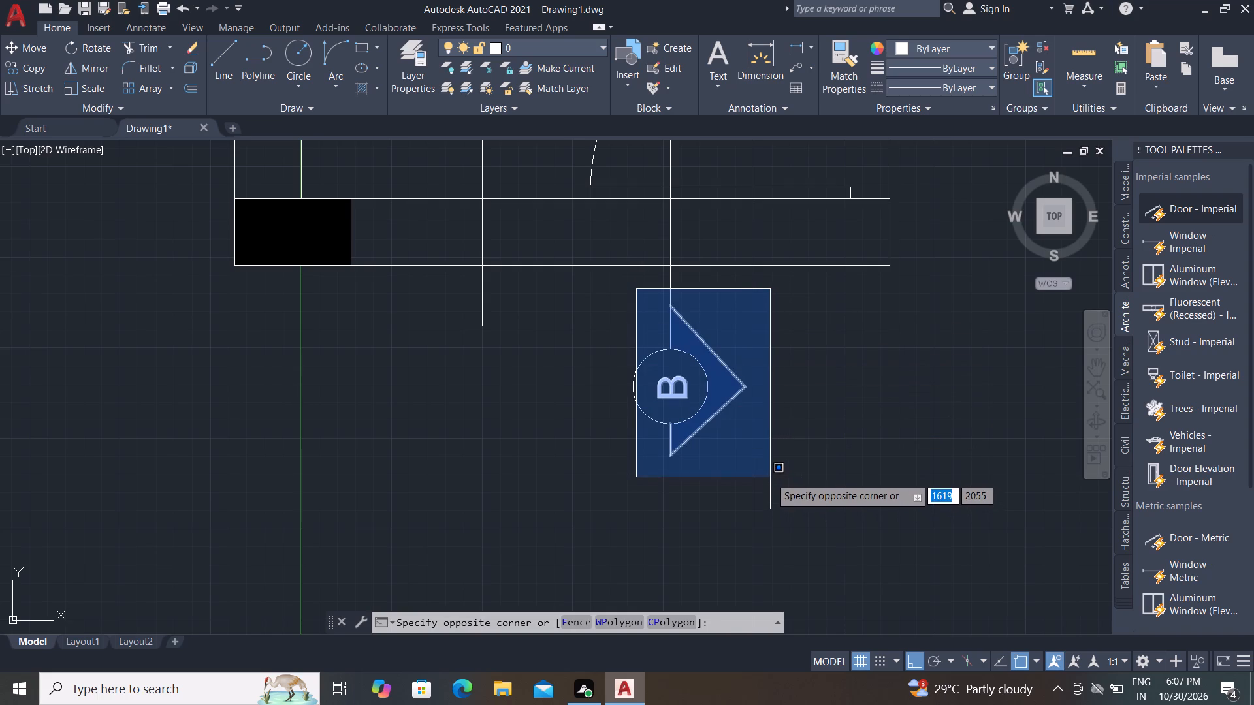
key("Escape")
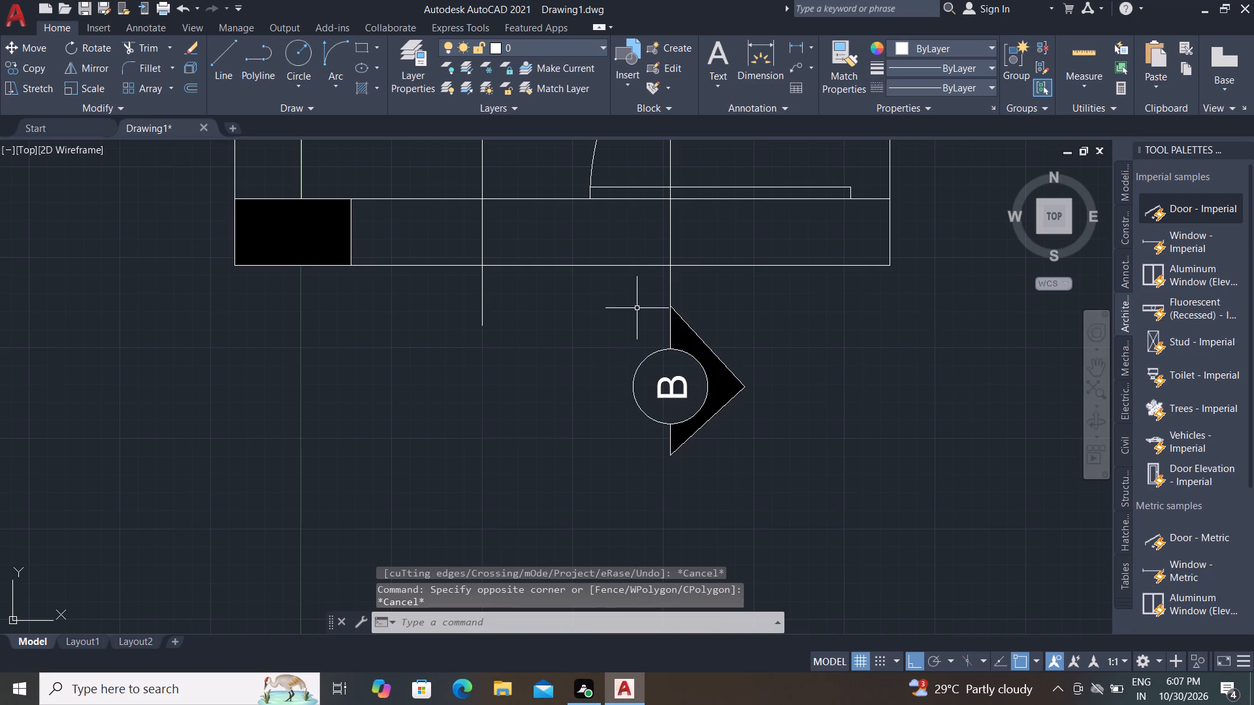
type("L")
key("space")
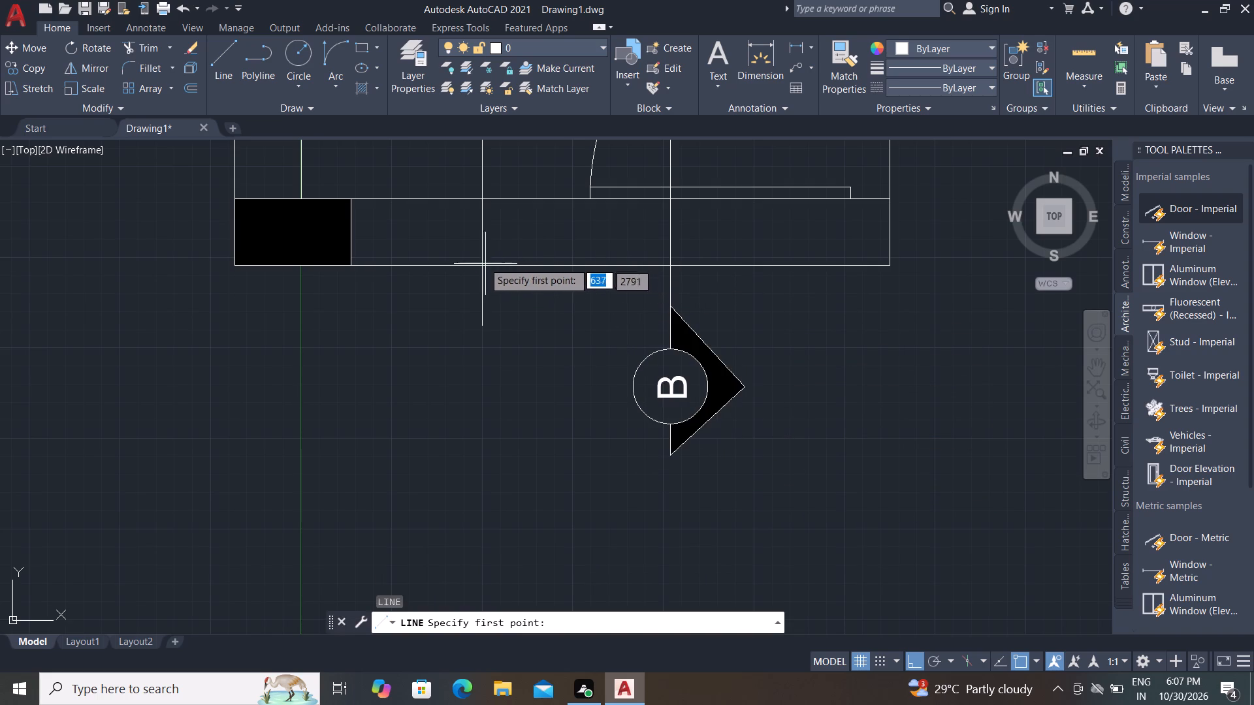
left_click(481, 264)
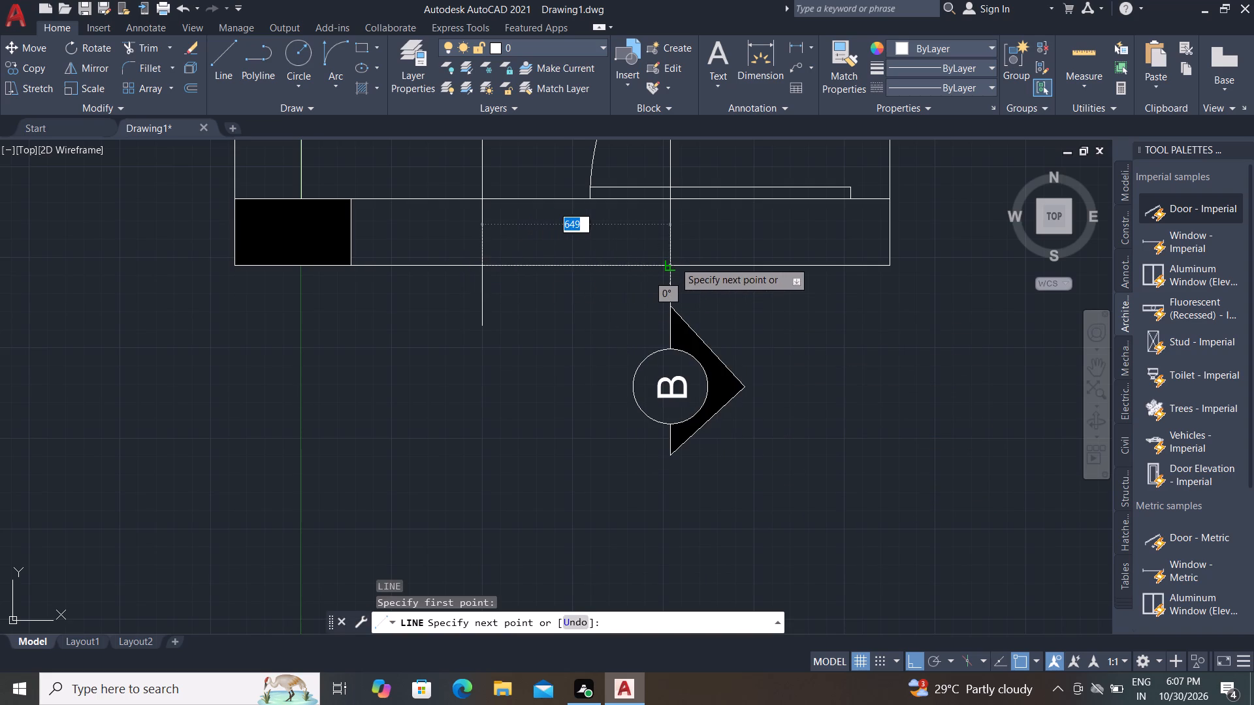
left_click(674, 261)
key("space")
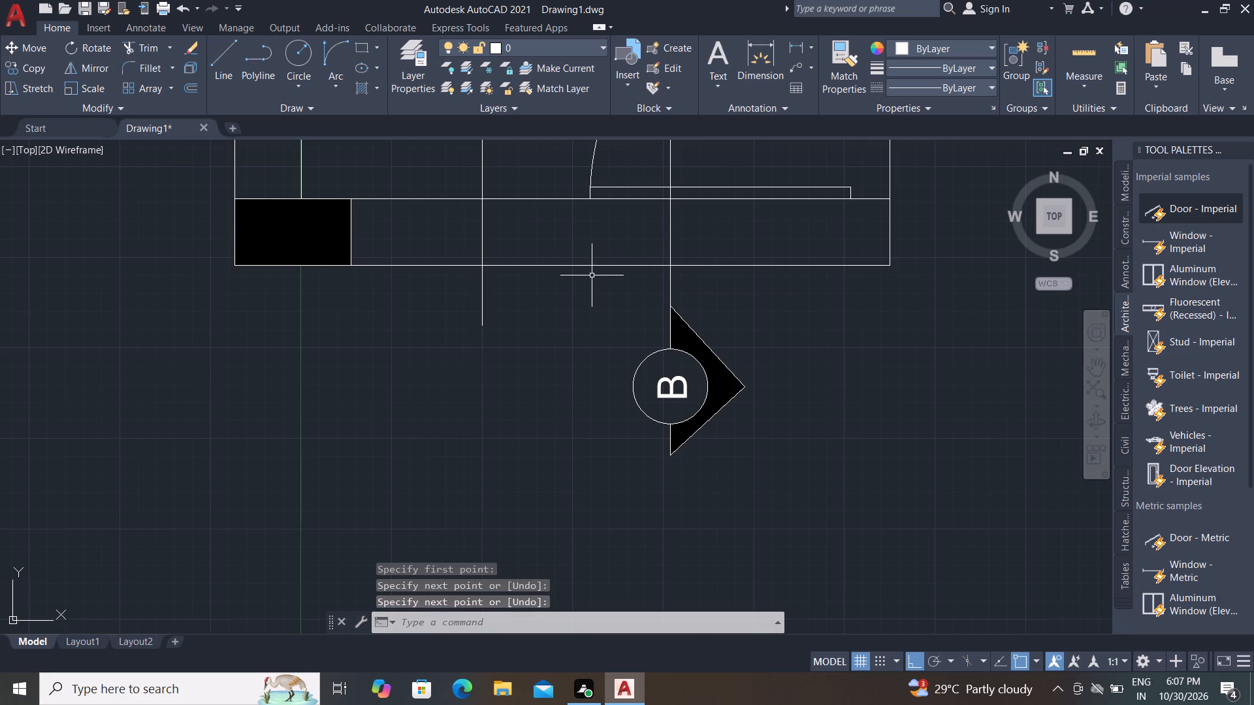
Mirror the lower B marker about a vertical axis through that line's midpoint onto the second section line, keeping the original.
left_click(575, 281)
left_click(797, 488)
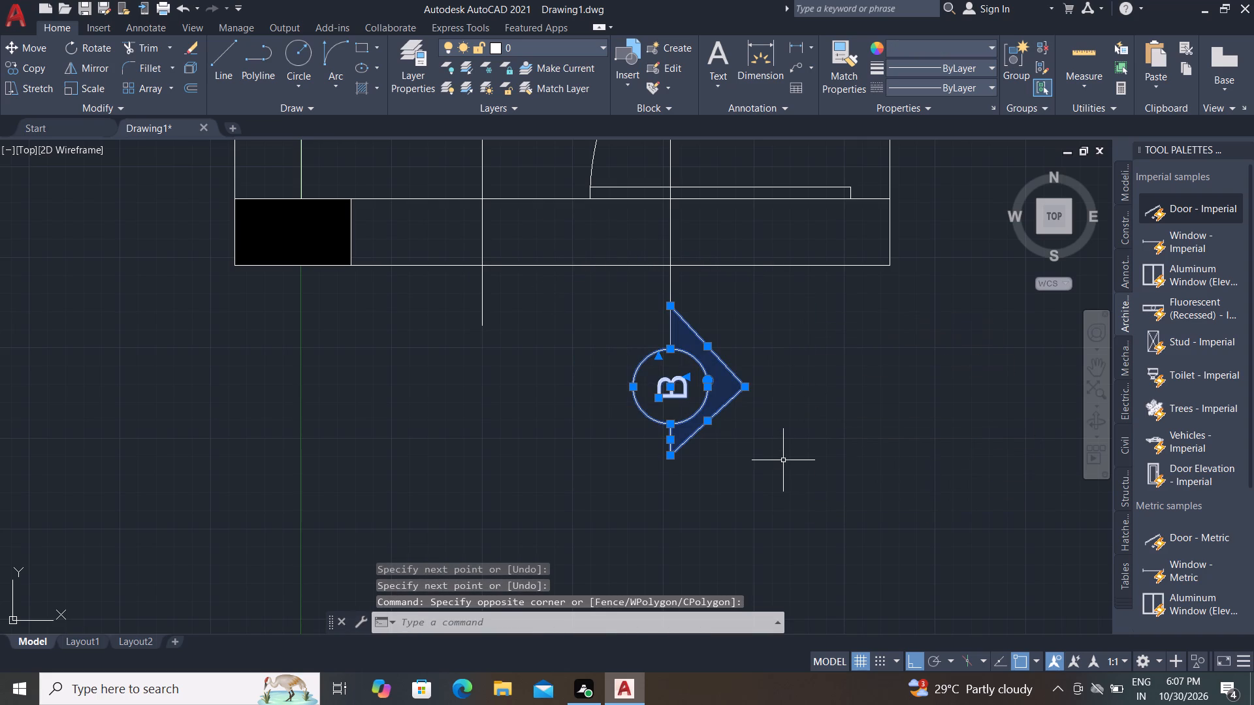
type("MI")
key("space")
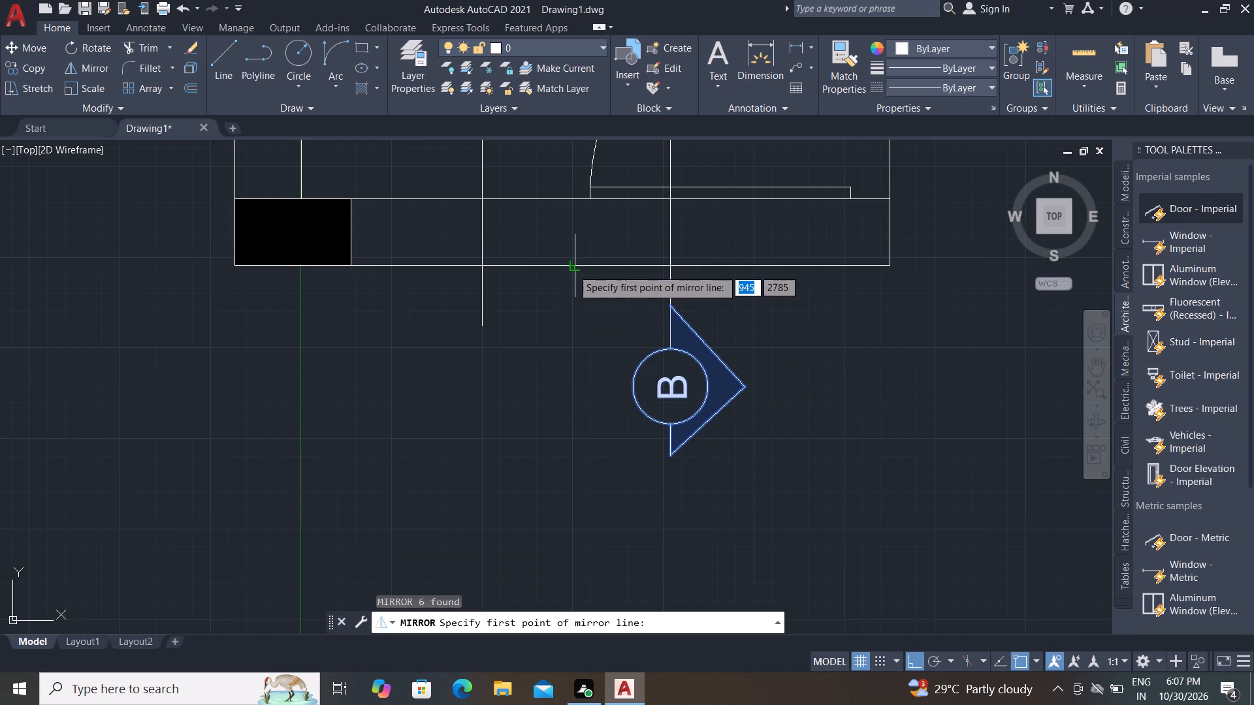
left_click(572, 269)
left_click(571, 358)
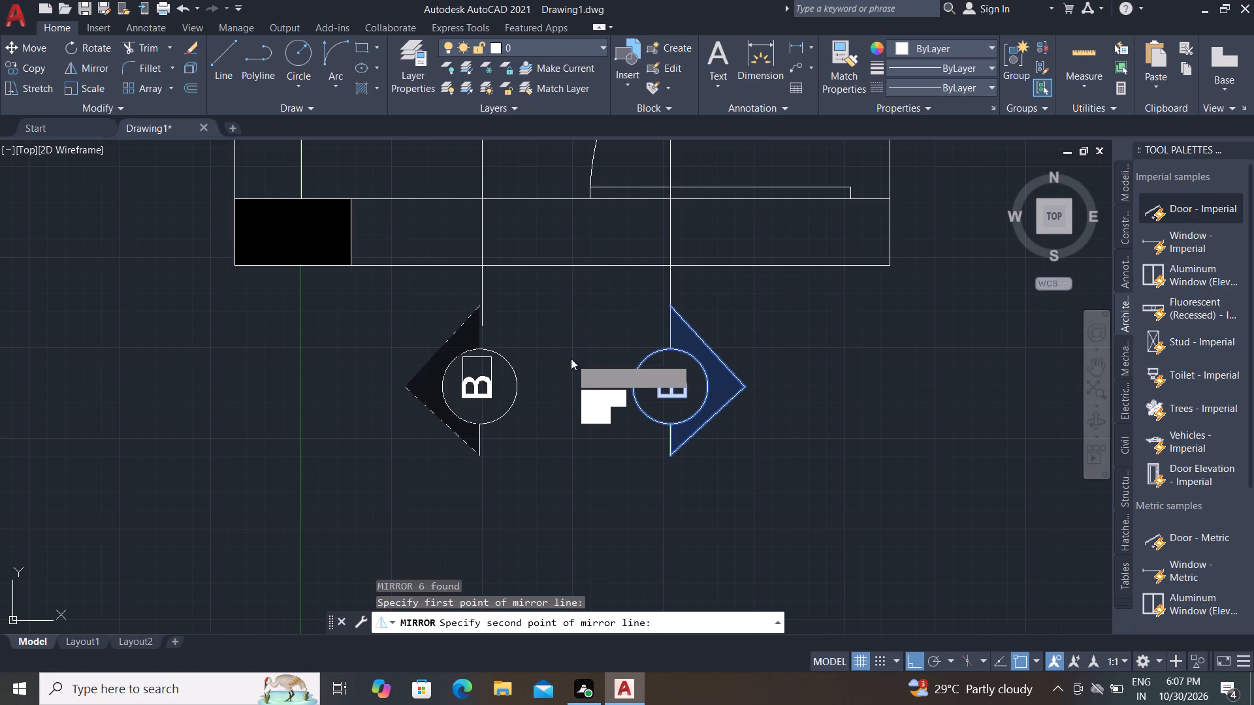
left_click_drag(581, 416, 571, 358)
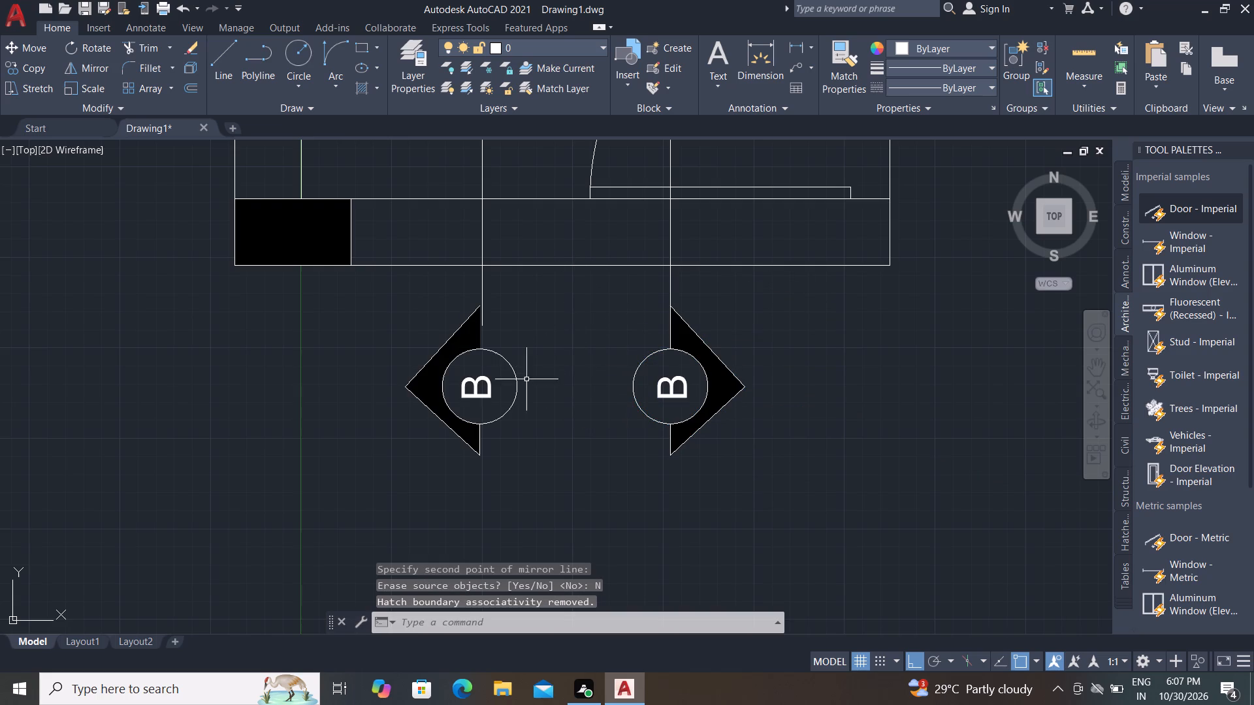
Change the letter in the mirrored marker to A.
double_click(487, 382)
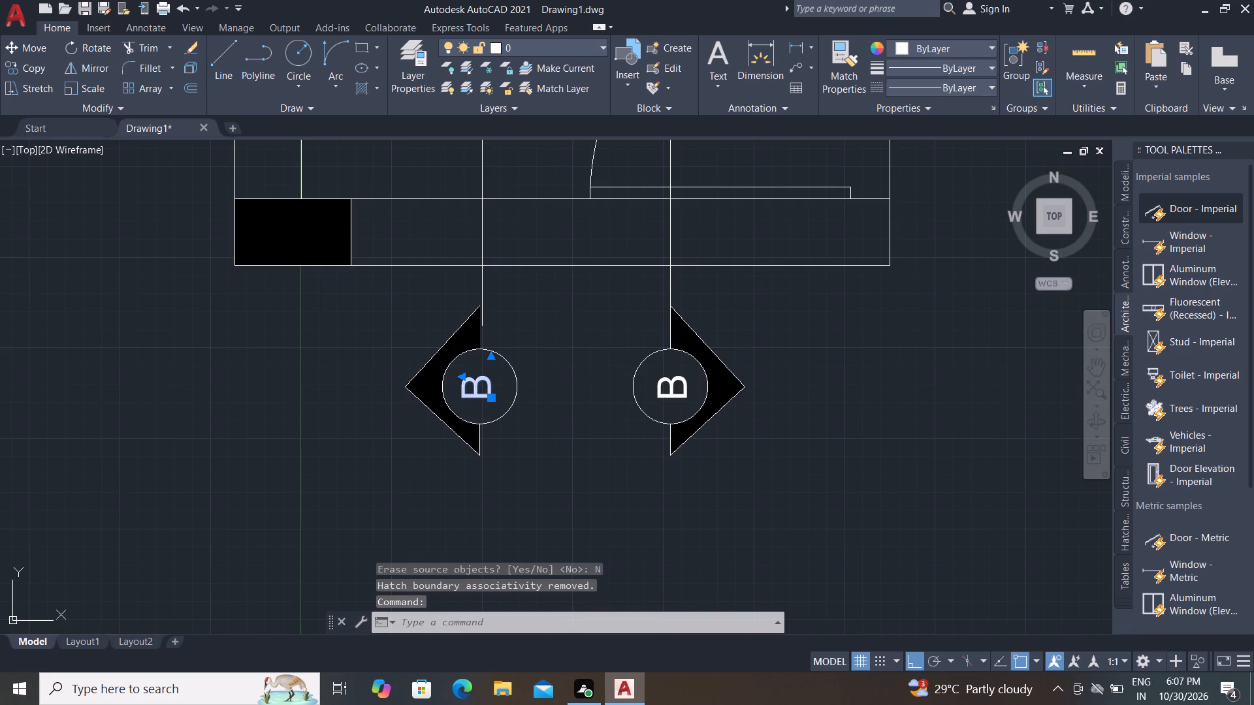
left_click(517, 387)
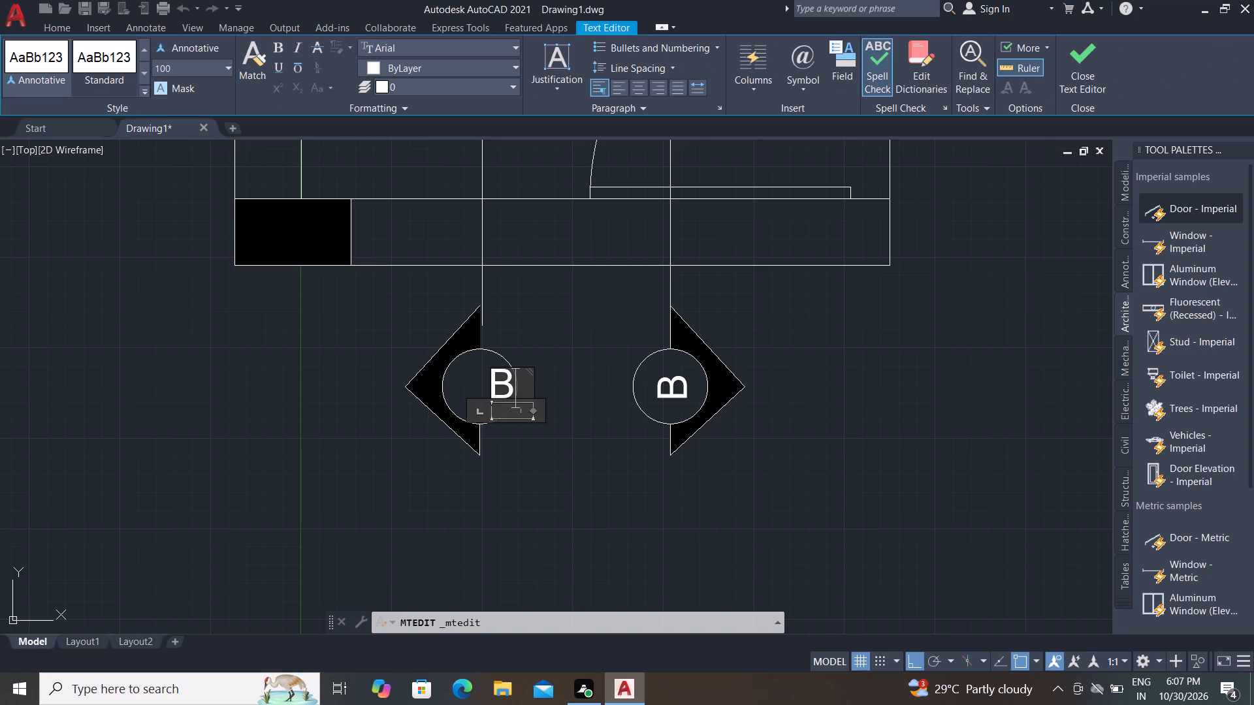
key("BackSpace")
key("a")
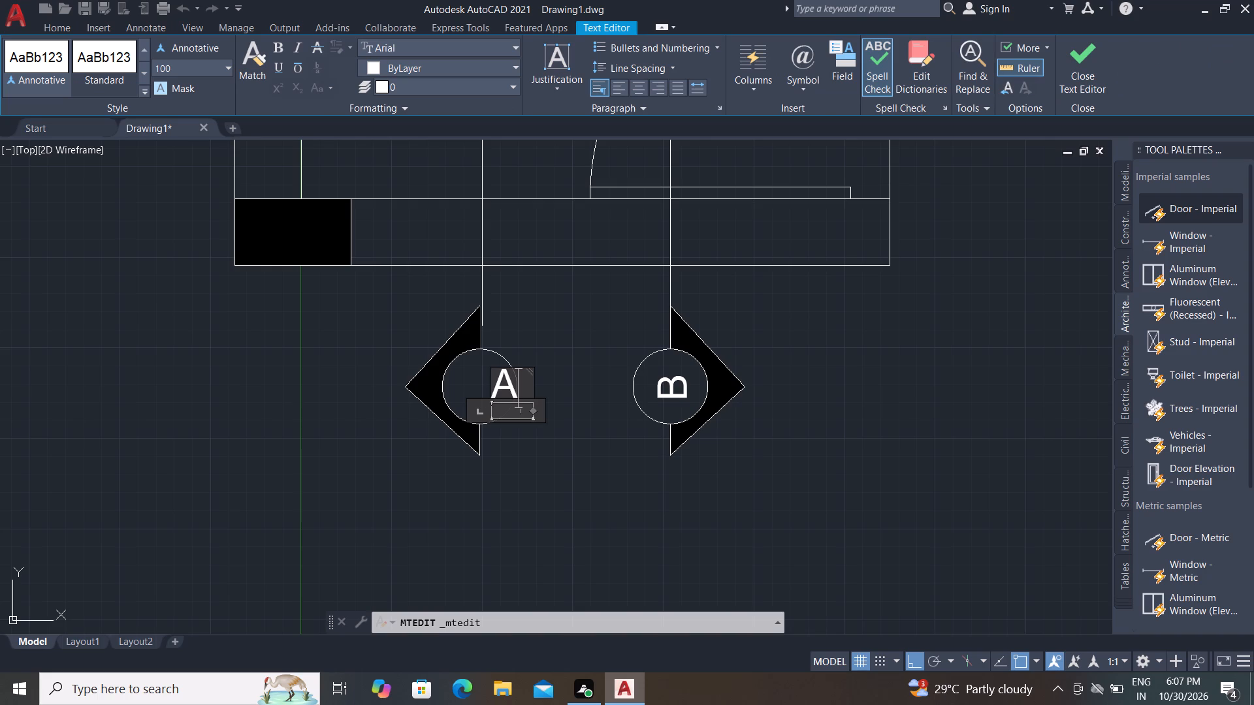
left_click(541, 347)
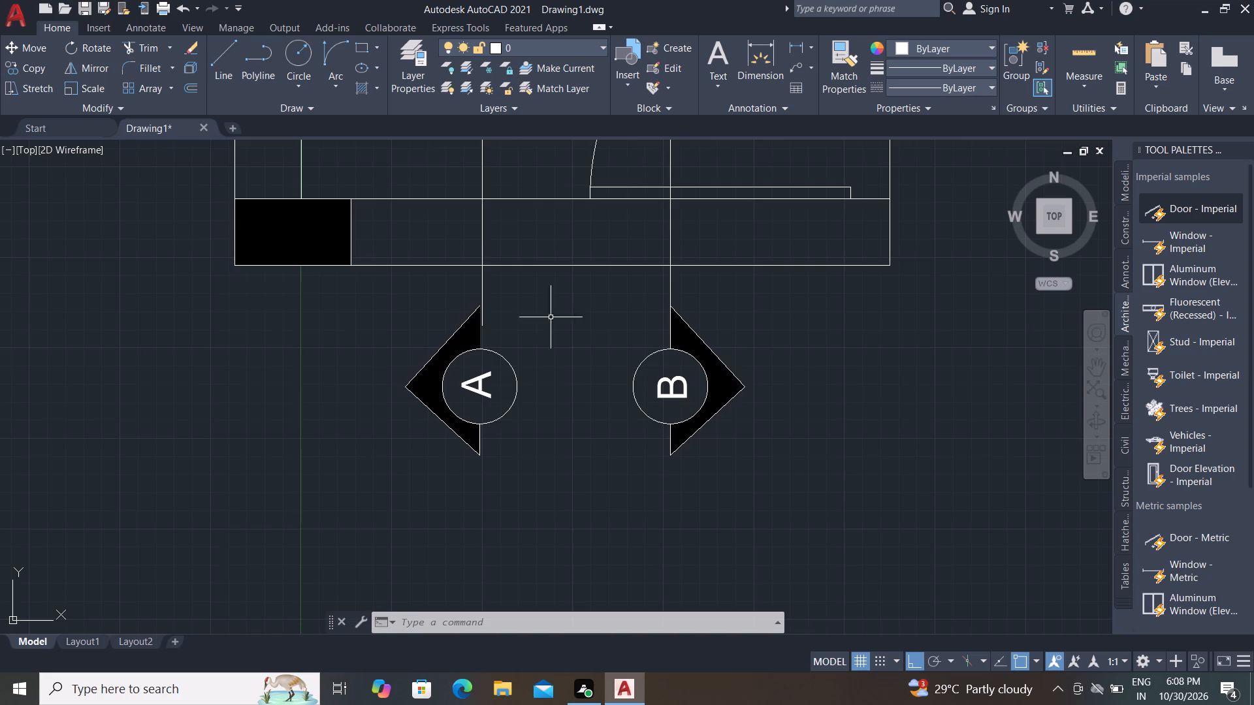
Mirror the lower A and B markers about a horizontal axis through the B section line's midpoint to above the plan, keeping the originals.
scroll(605, 305, "down", 2)
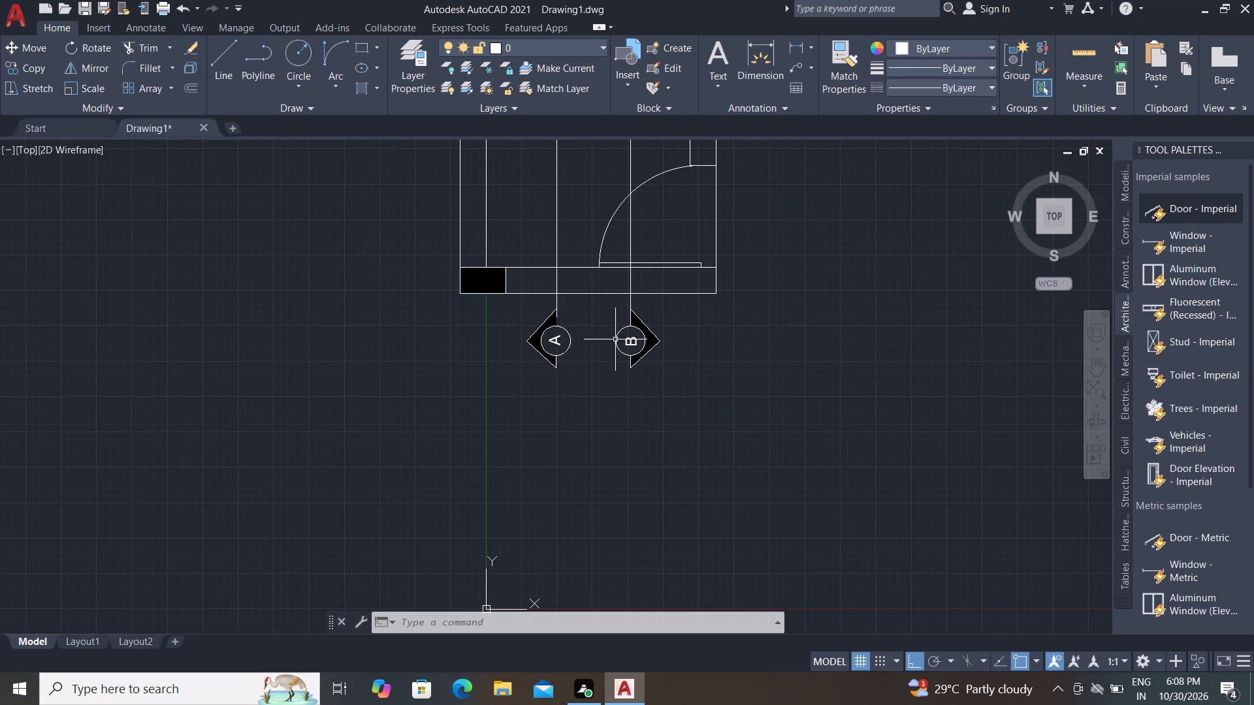
scroll(670, 386, "down", 1)
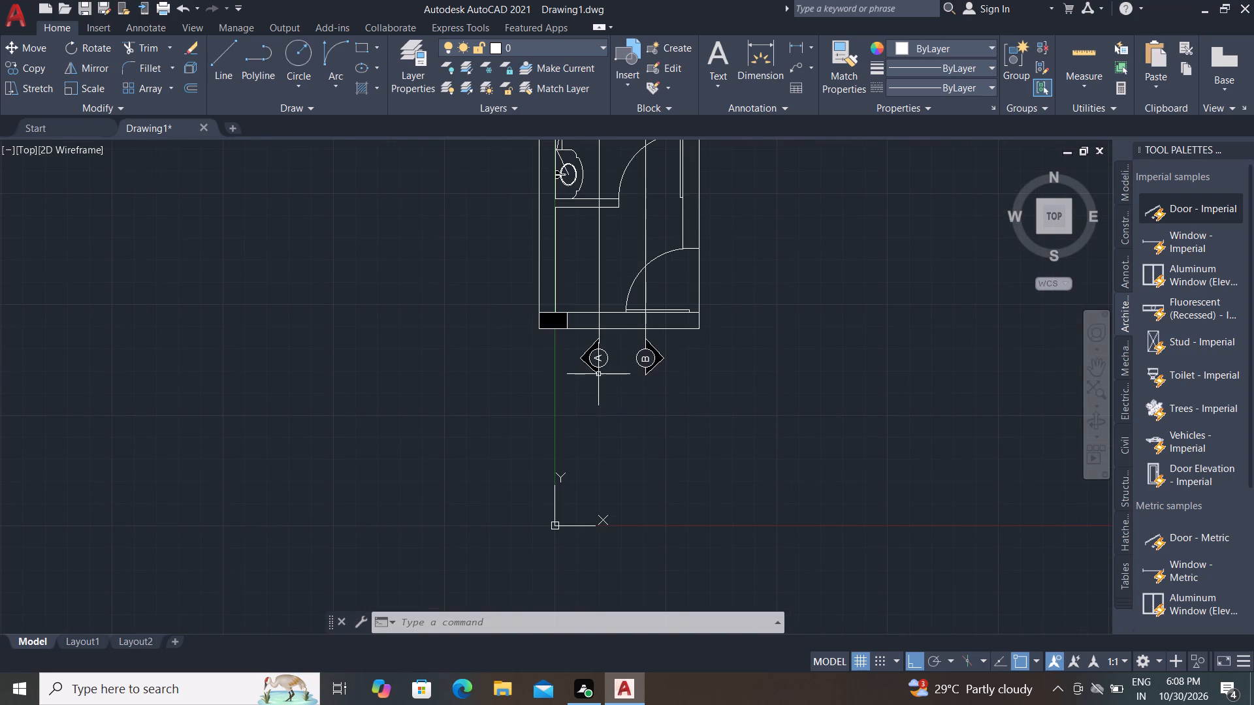
scroll(588, 340, "up", 1)
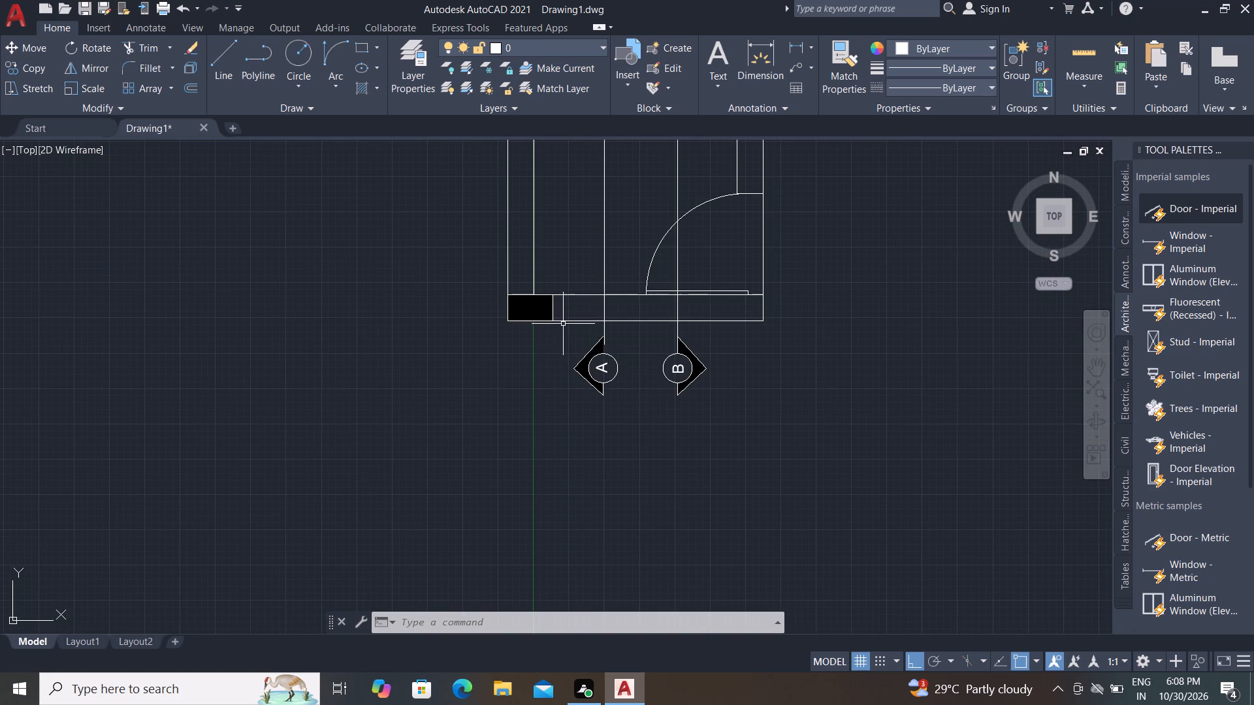
left_click(563, 324)
left_click(737, 419)
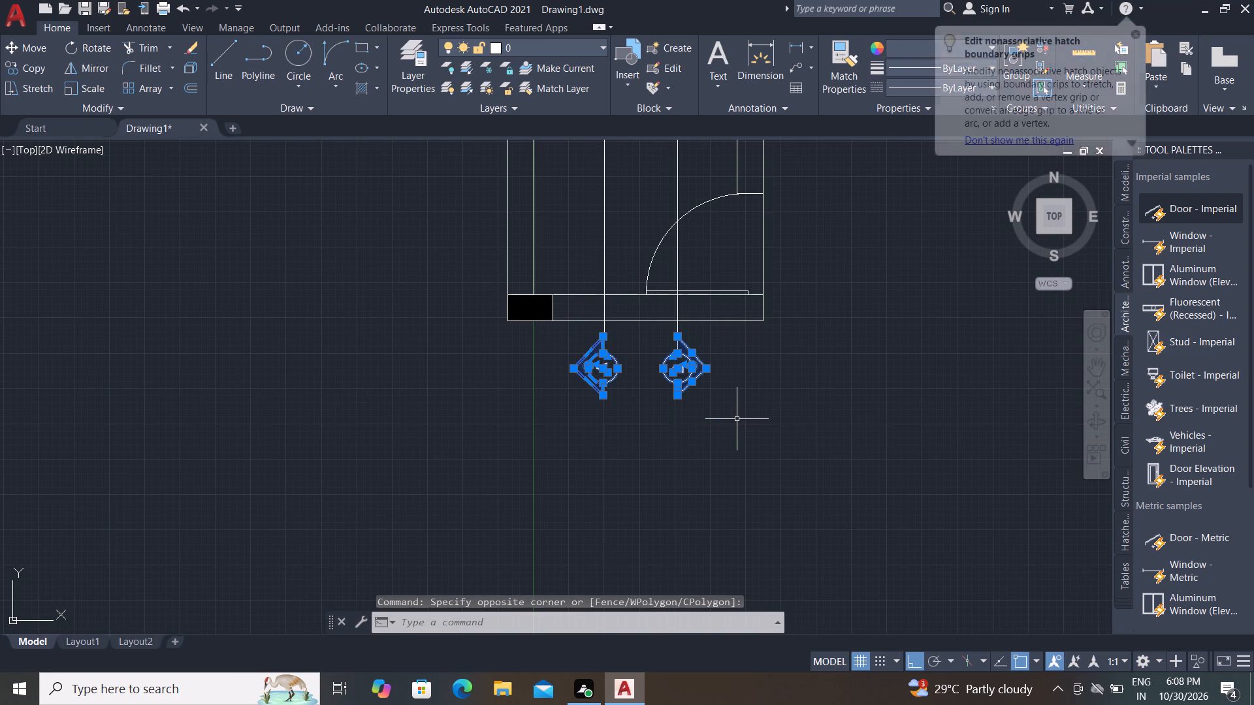
type("MI")
key("space")
scroll(735, 473, "down", 2)
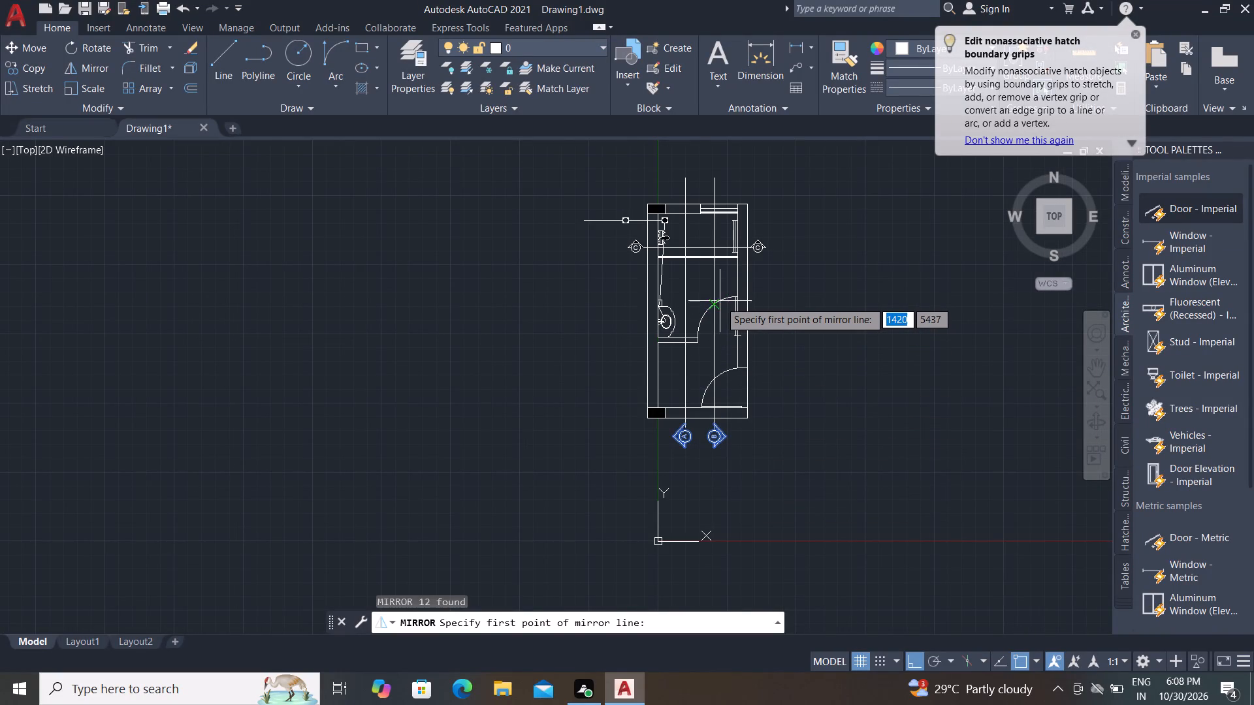
left_click(715, 301)
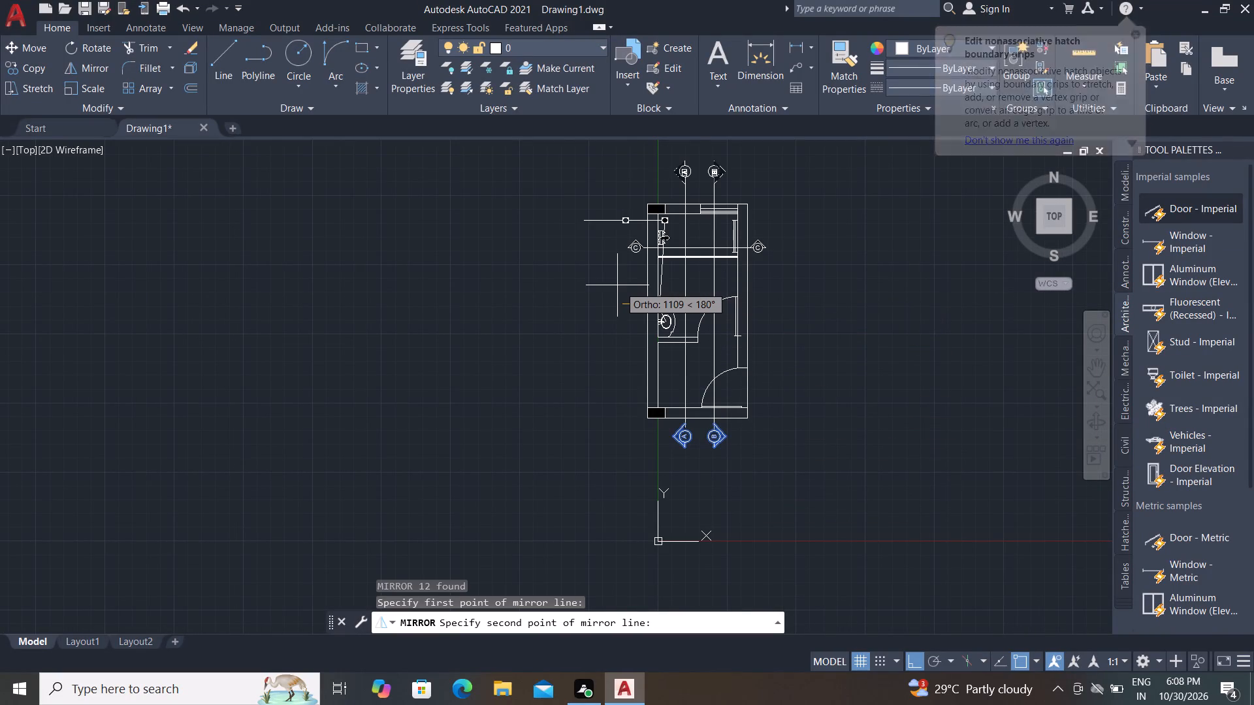
left_click(617, 285)
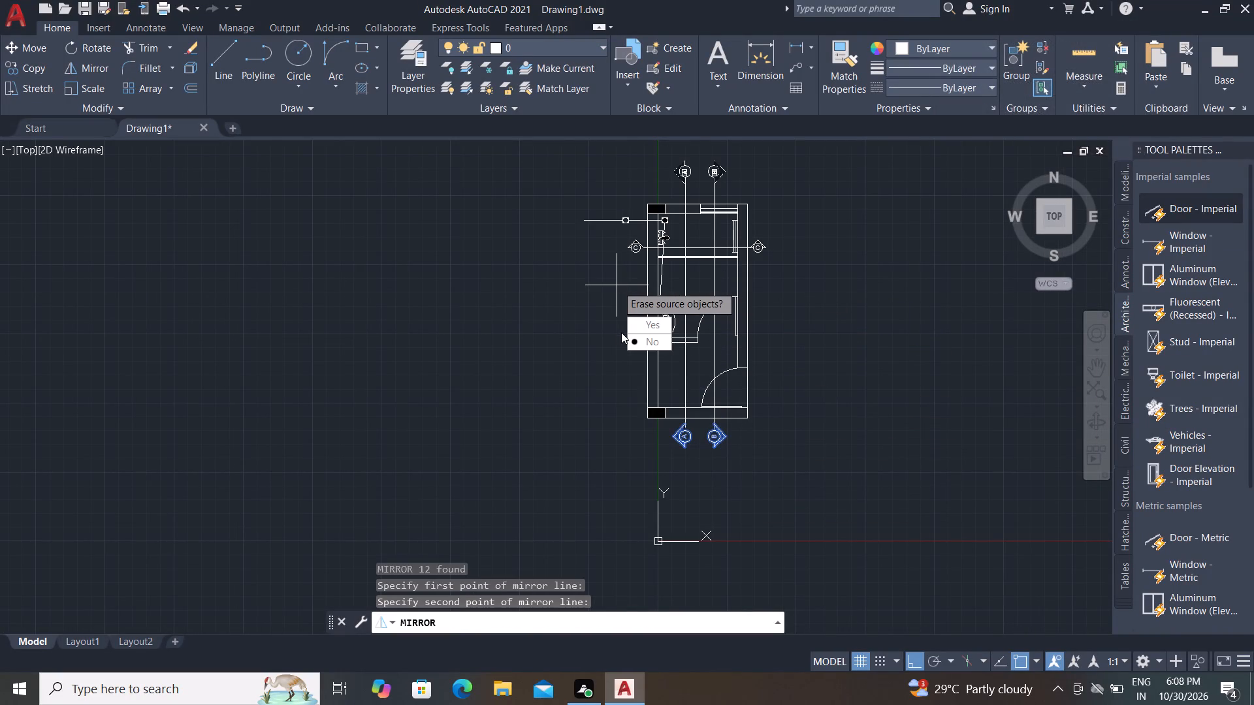
left_click_drag(631, 337, 617, 285)
Examine the A and B markers above the plan and the fixtures along the left wall.
scroll(701, 134, "up", 1)
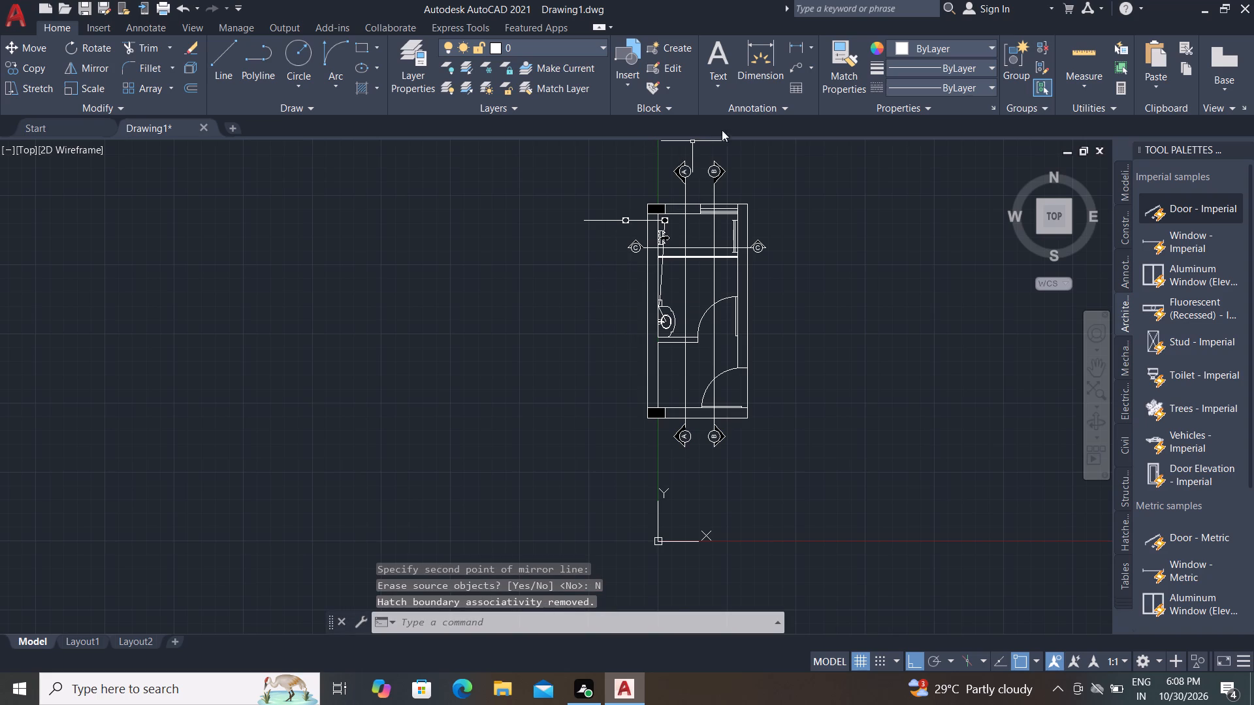
scroll(708, 155, "up", 4)
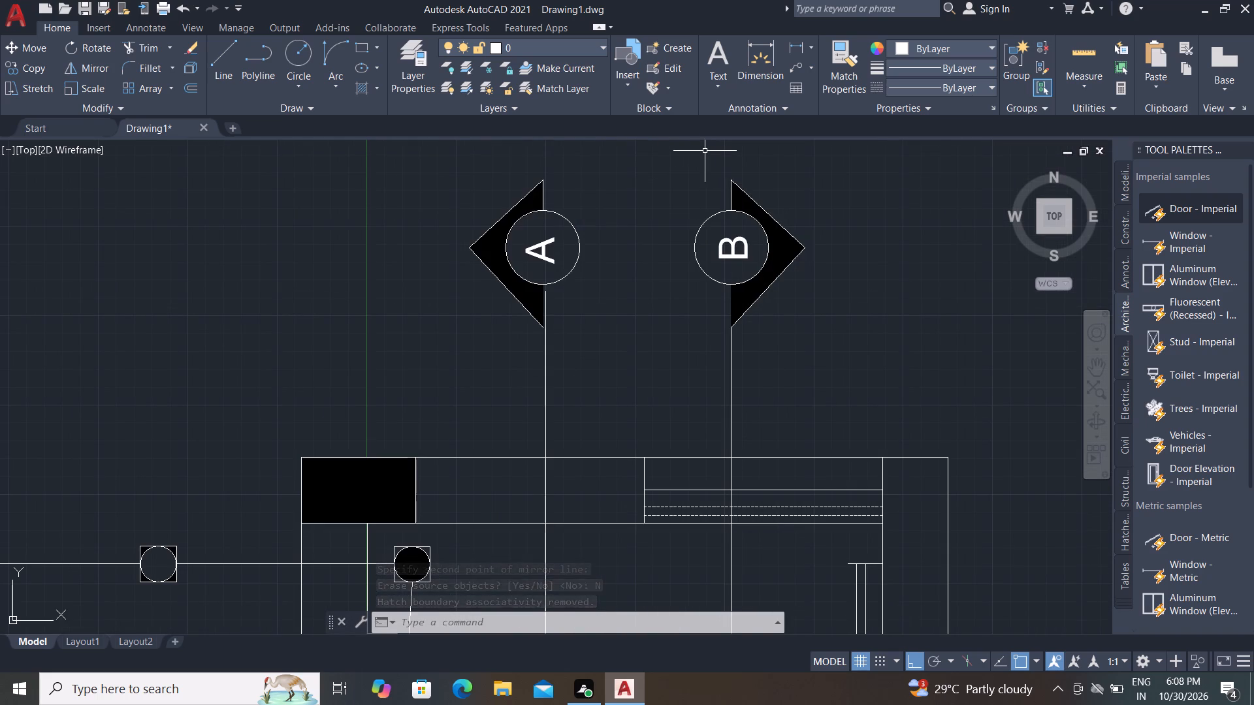
scroll(703, 322, "down", 1)
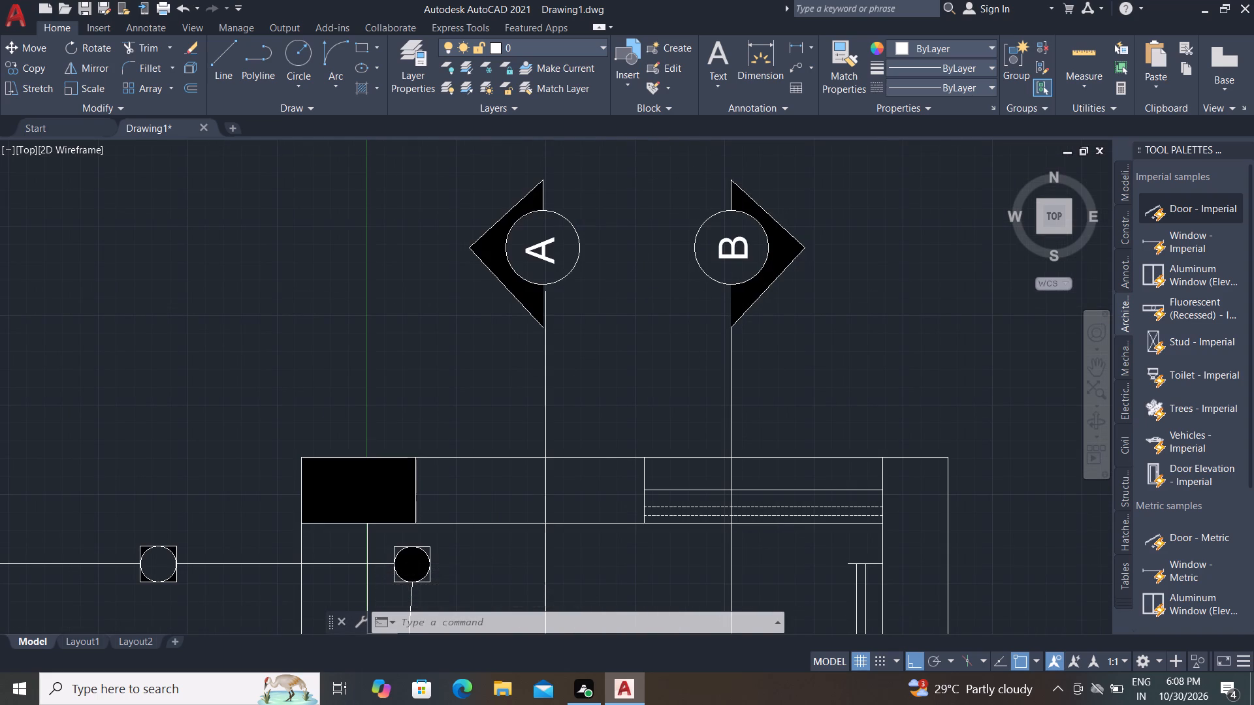
scroll(703, 322, "down", 2)
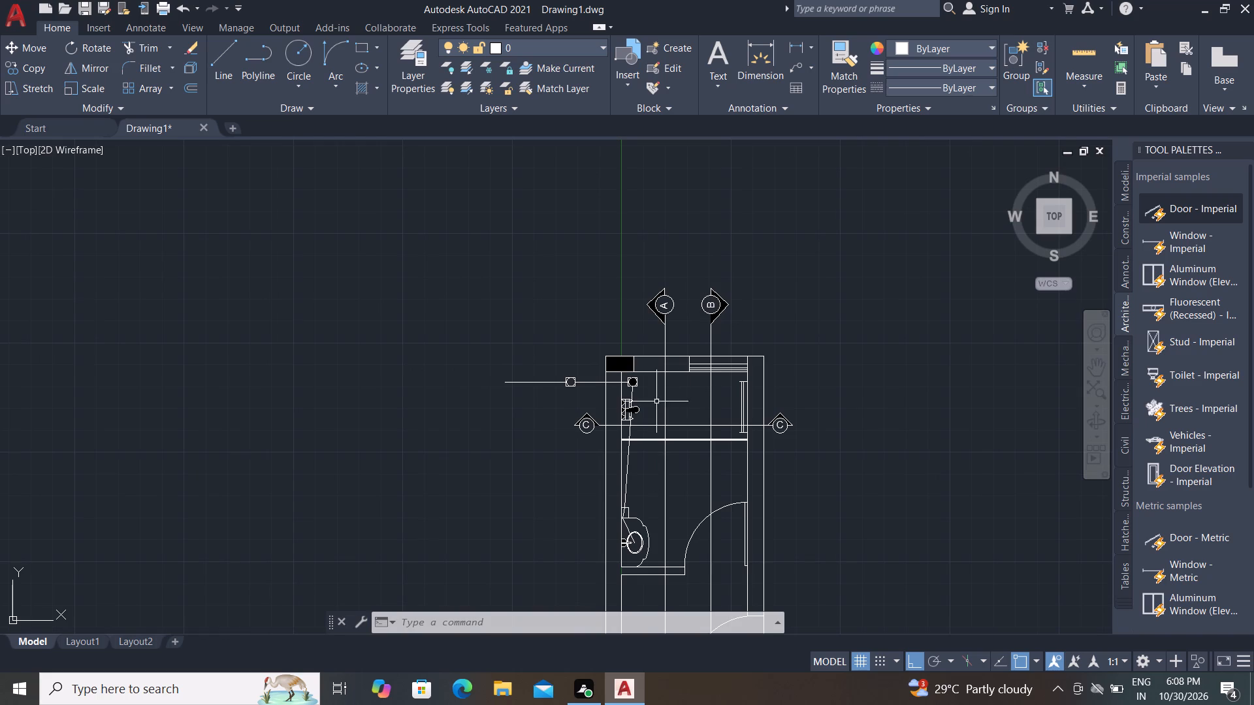
scroll(621, 458, "up", 1)
middle_click_drag(651, 497, 619, 442)
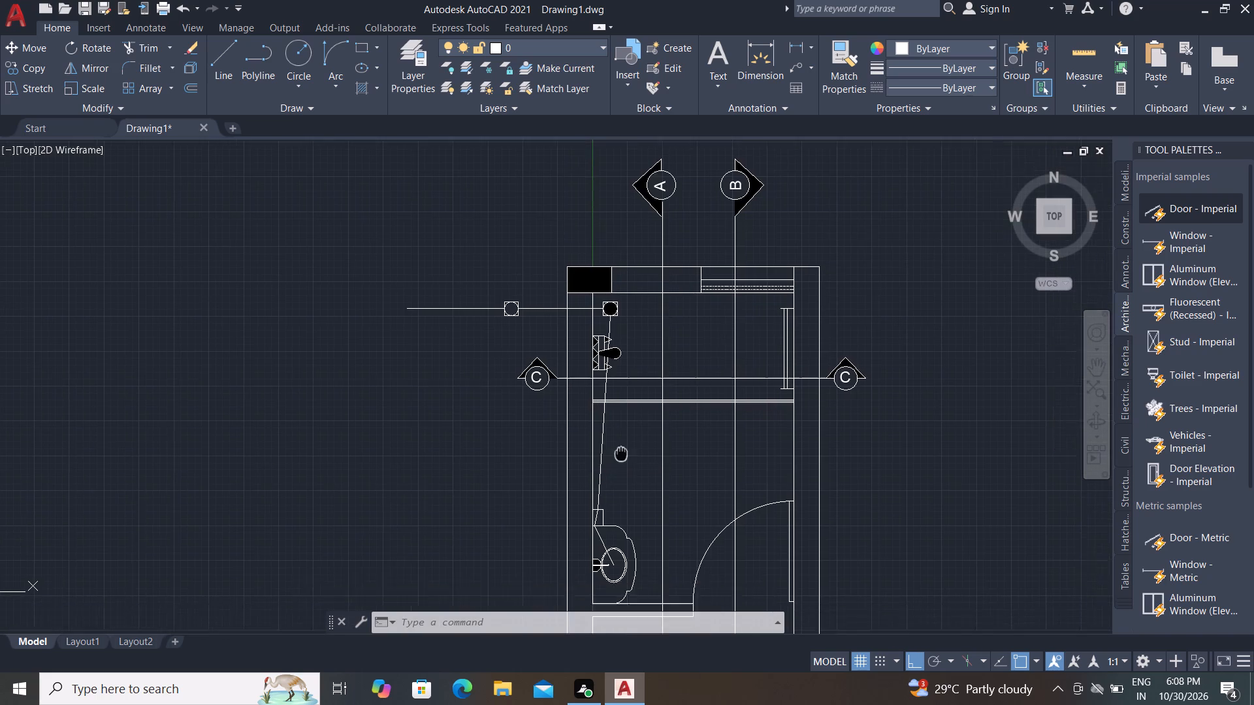
middle_click_drag(619, 442, 615, 381)
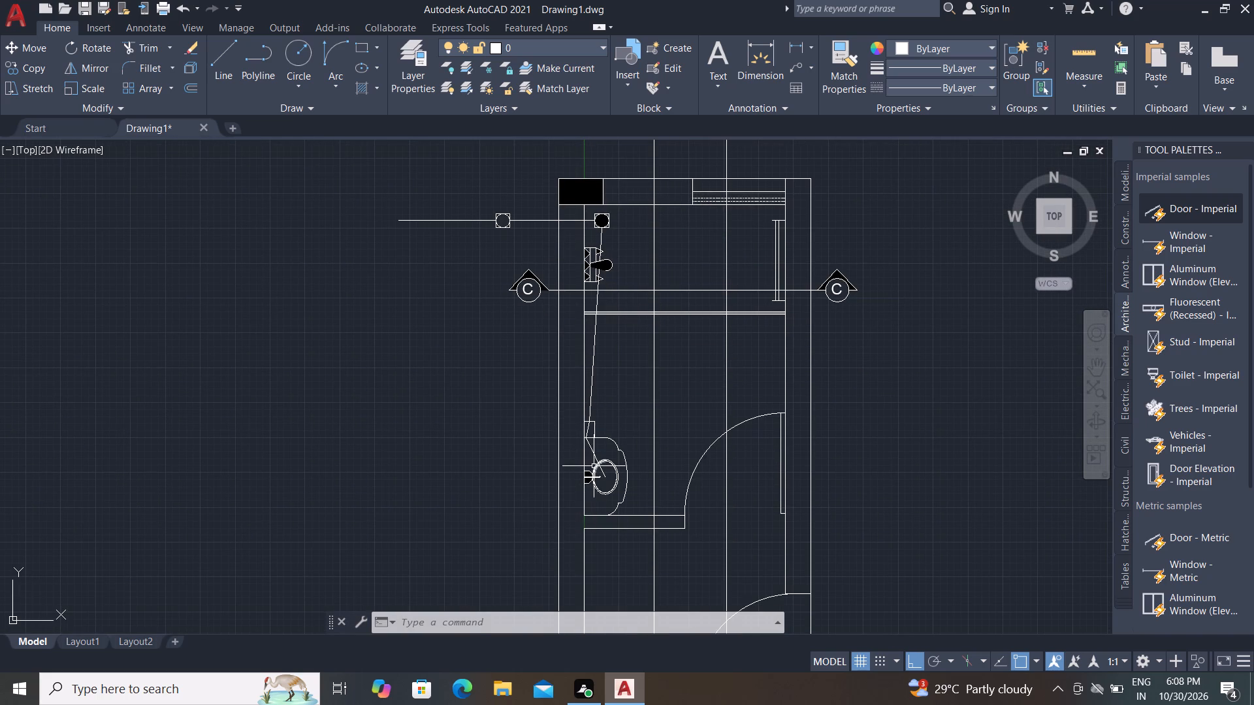
scroll(611, 360, "up", 3)
scroll(577, 328, "down", 1)
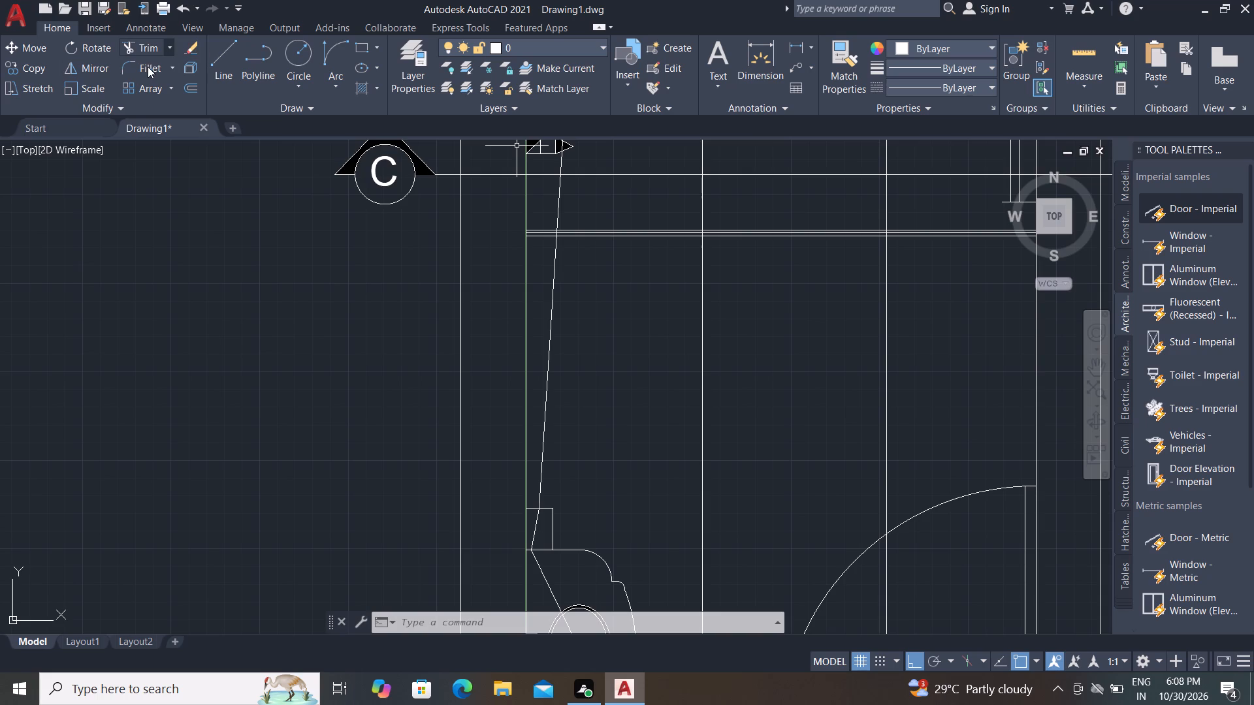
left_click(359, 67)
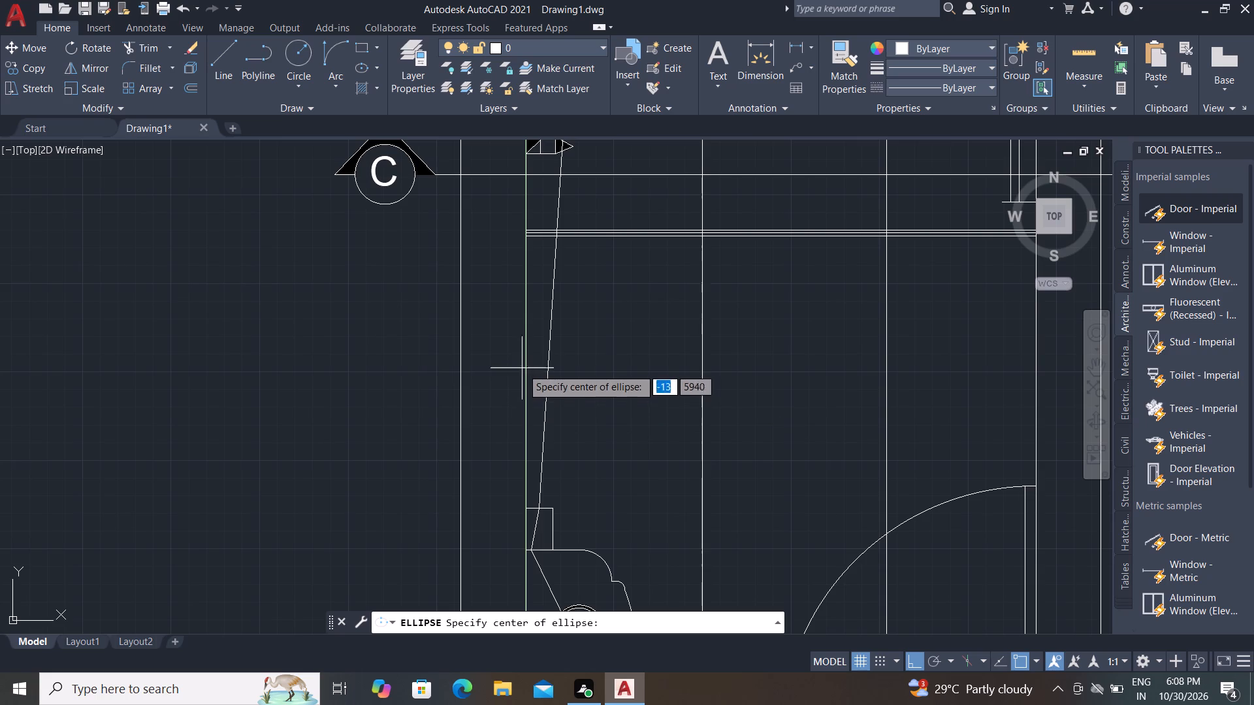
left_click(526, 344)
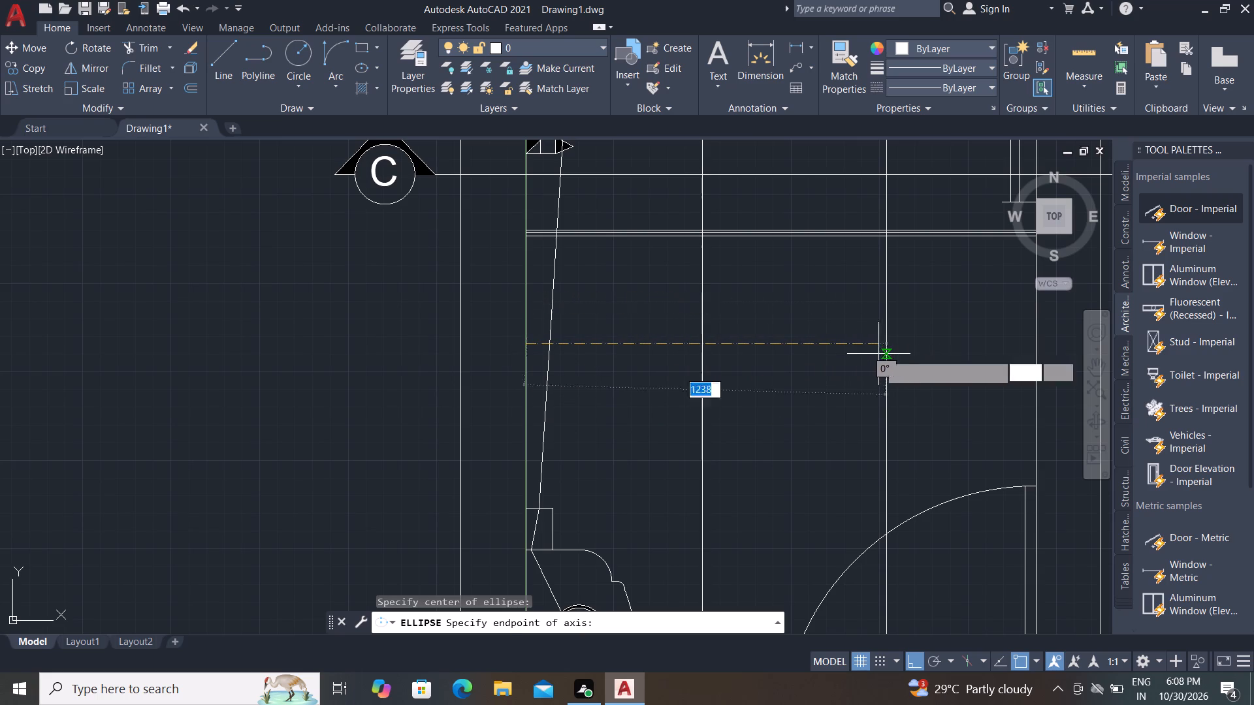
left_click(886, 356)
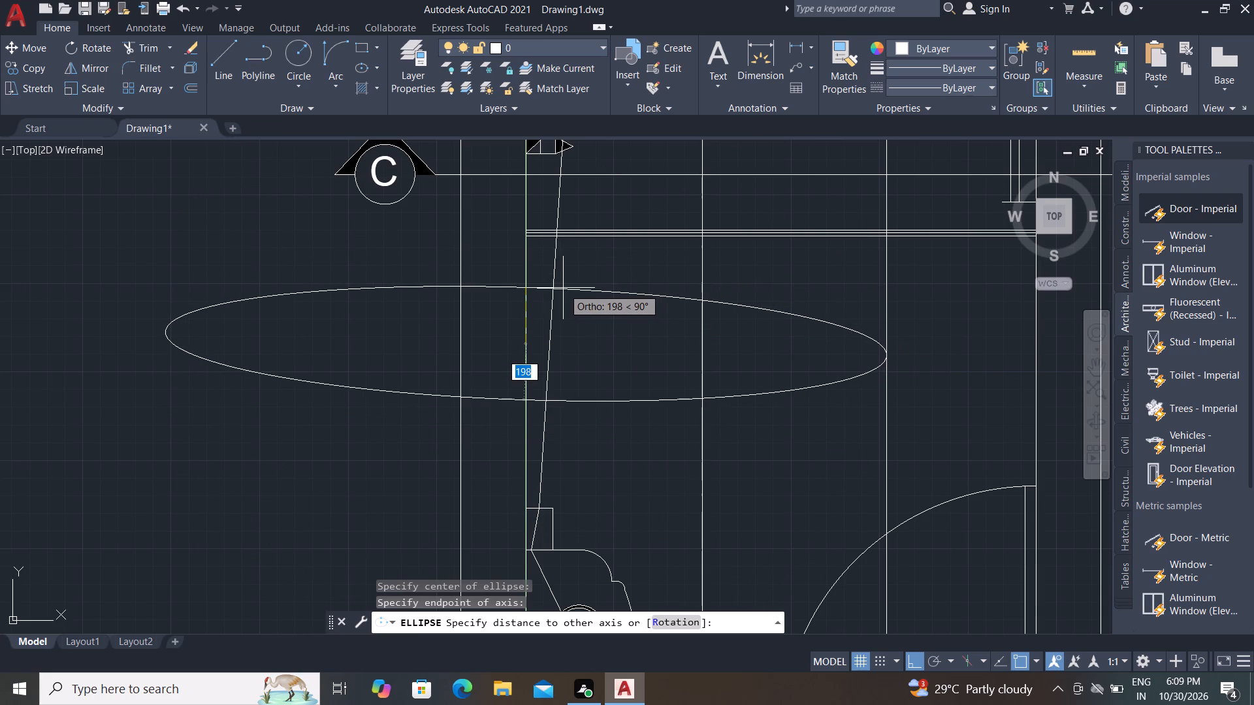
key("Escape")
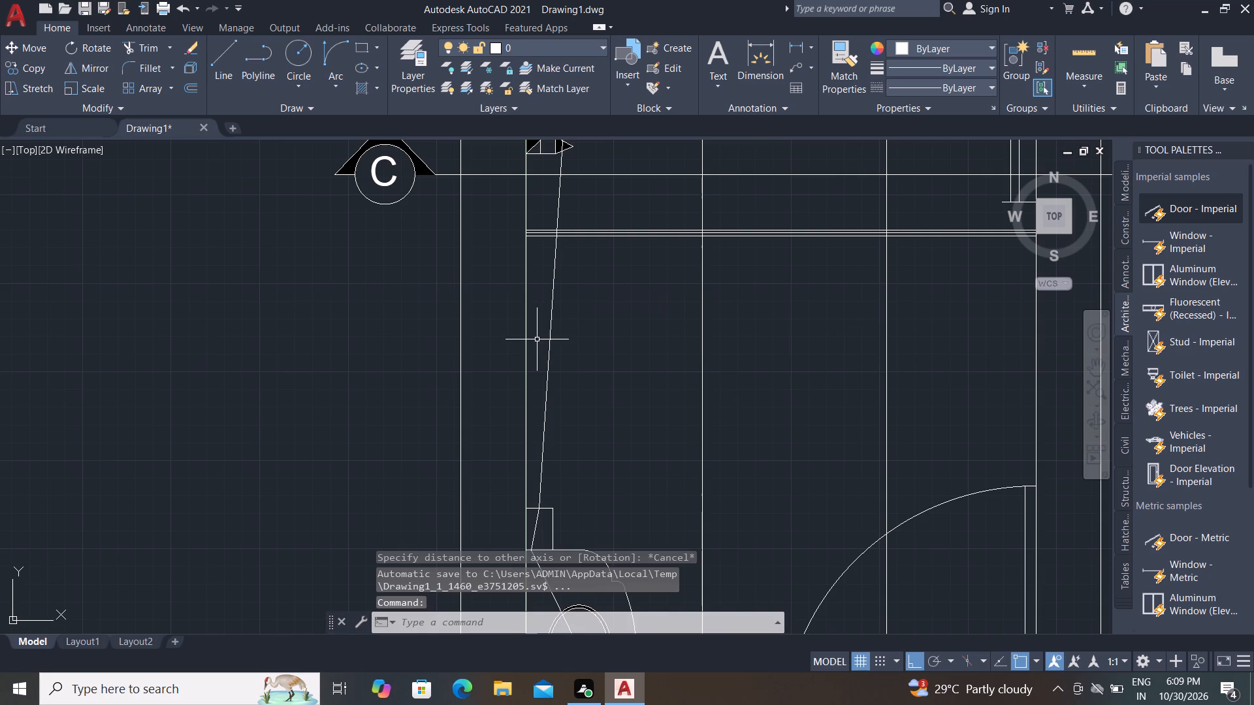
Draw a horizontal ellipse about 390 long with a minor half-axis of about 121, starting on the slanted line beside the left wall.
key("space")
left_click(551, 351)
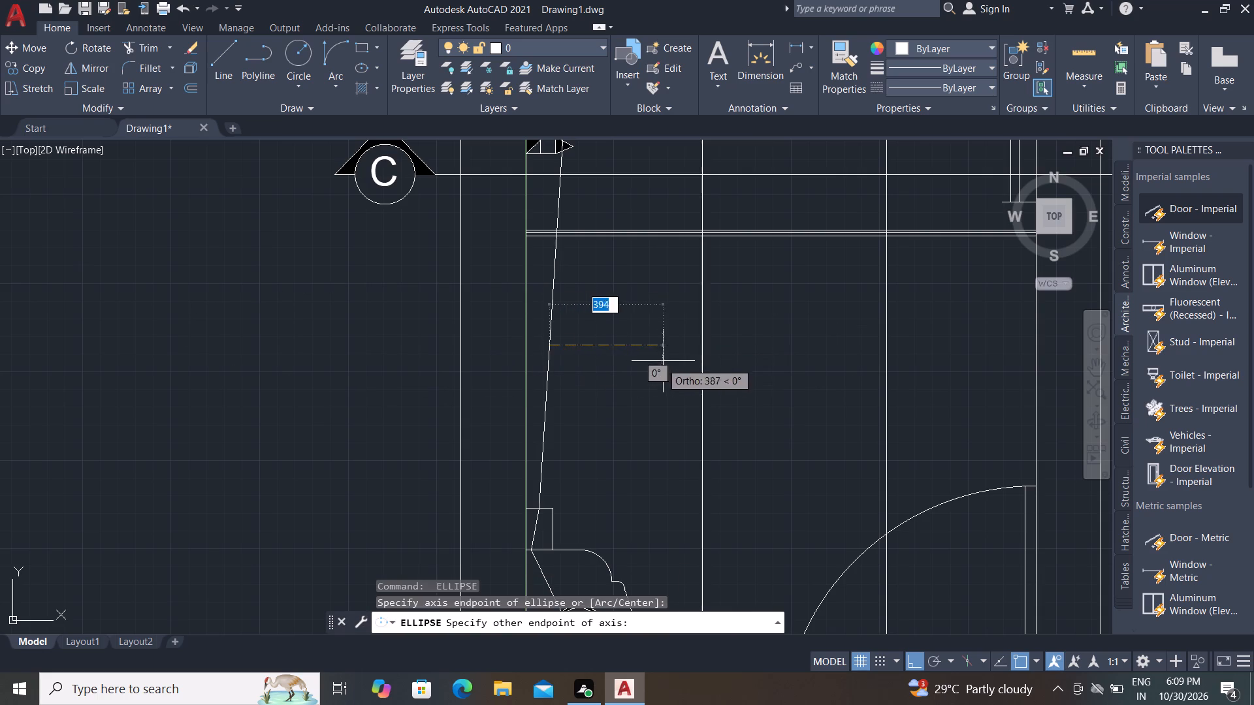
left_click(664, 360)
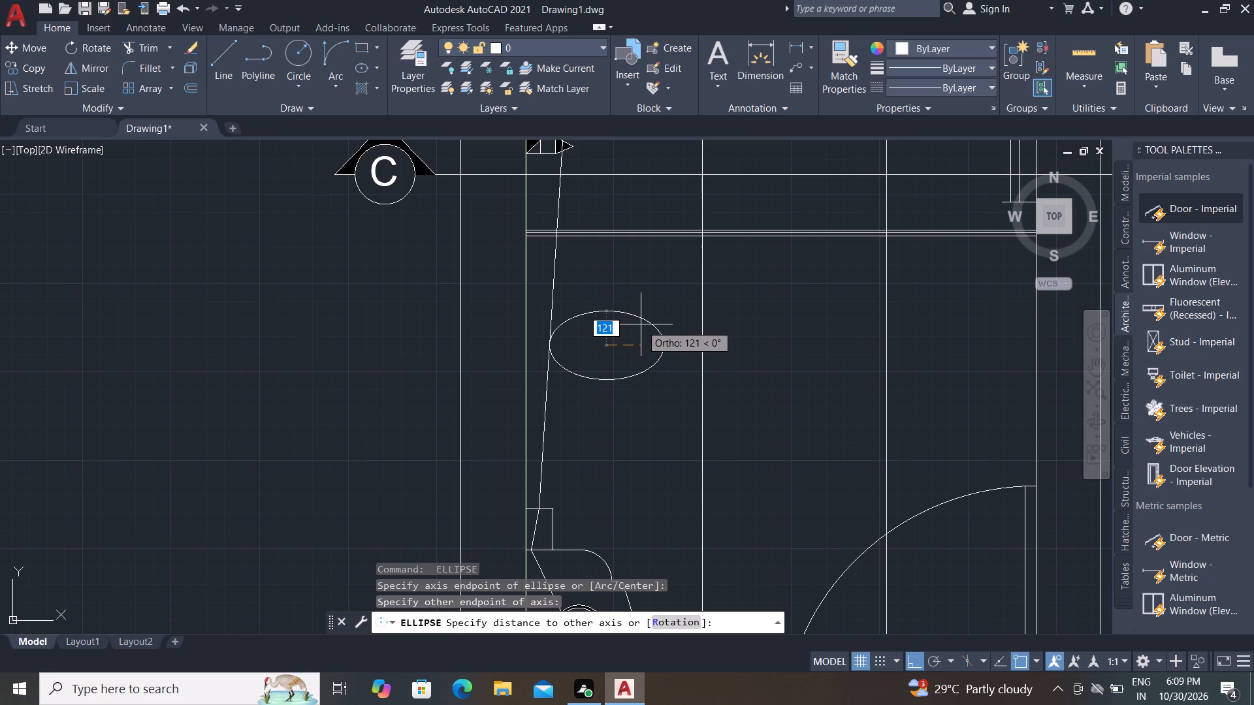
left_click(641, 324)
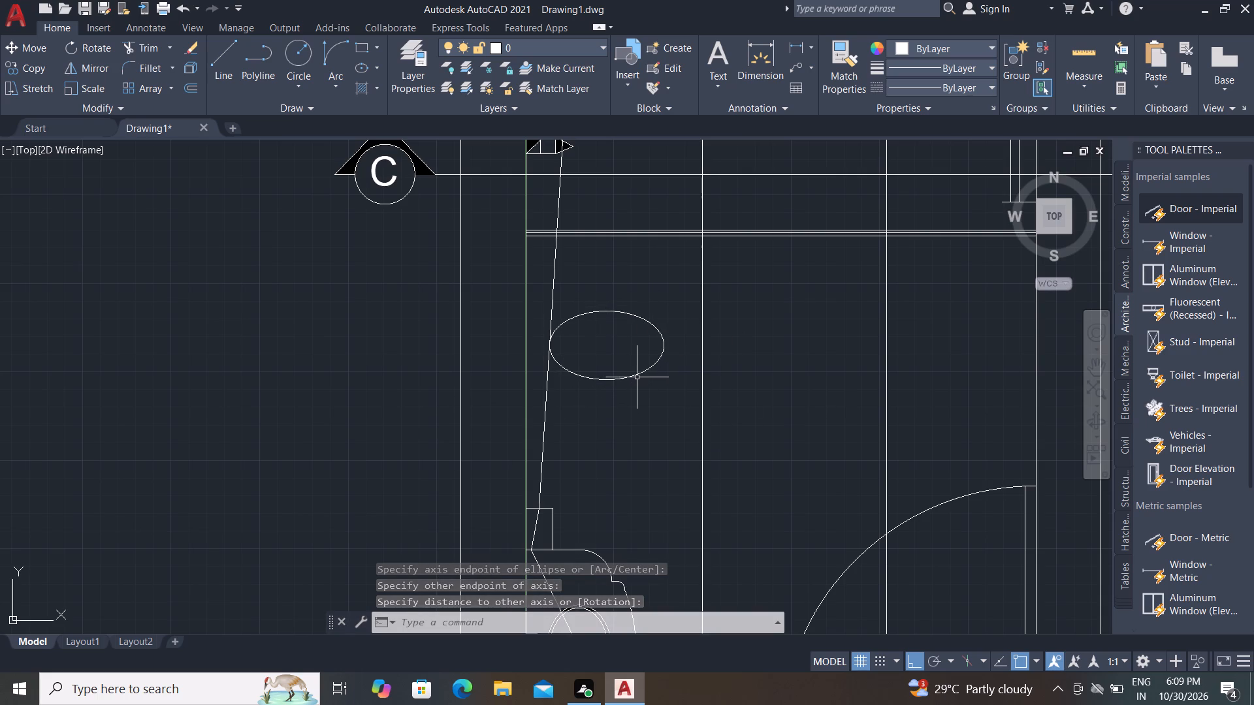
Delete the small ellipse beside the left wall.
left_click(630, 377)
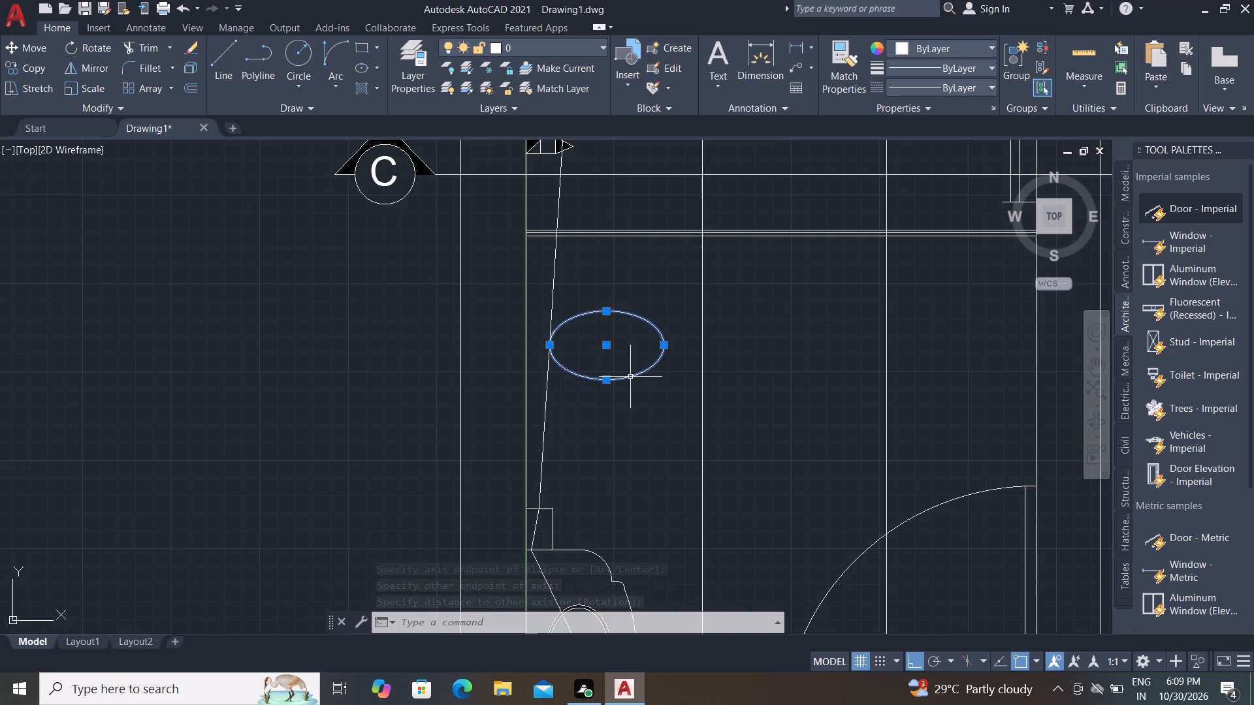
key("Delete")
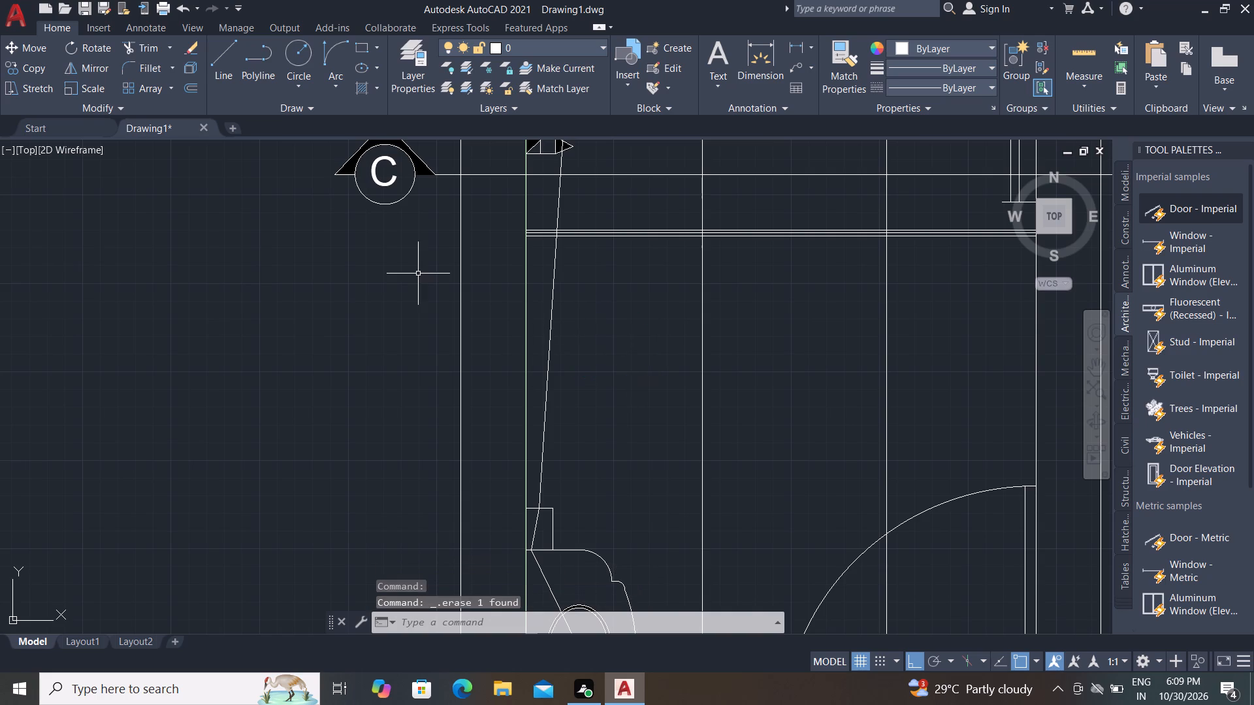
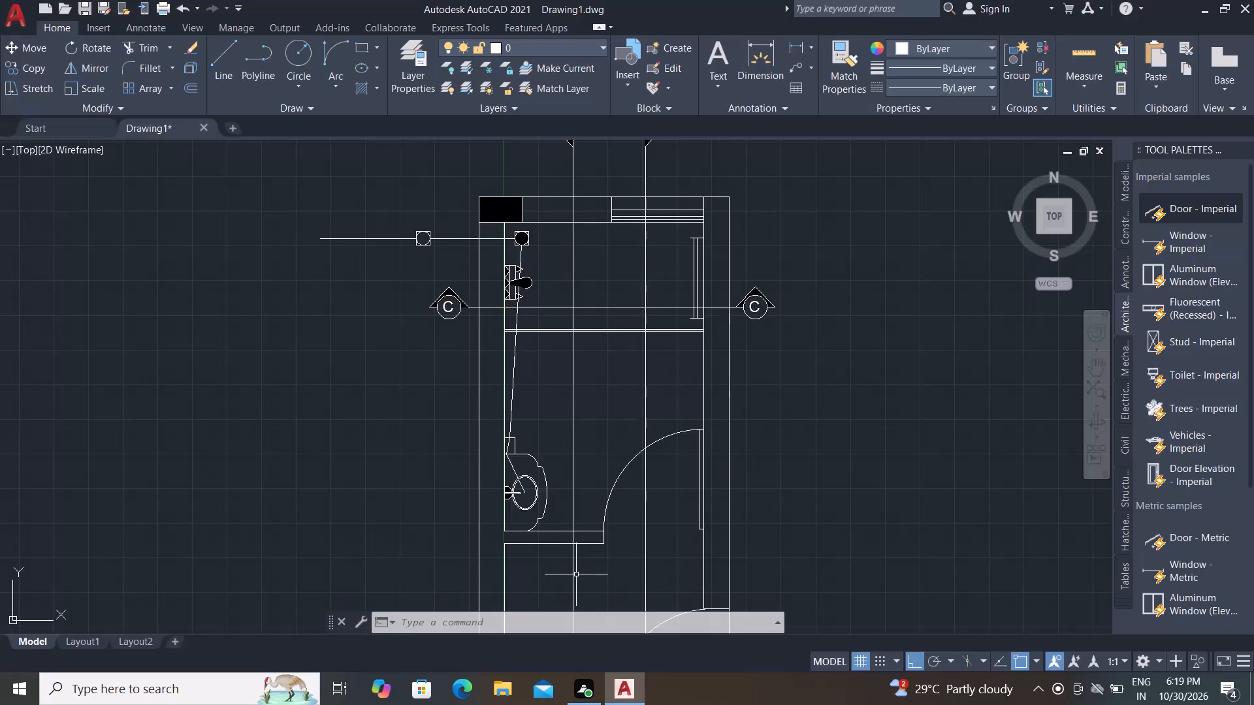
Draw a slanted line from the room's lower-left inner corner to where section line A meets the partition's lower edge.
middle_click_drag(558, 567, 572, 572)
middle_click_drag(572, 572, 517, 240)
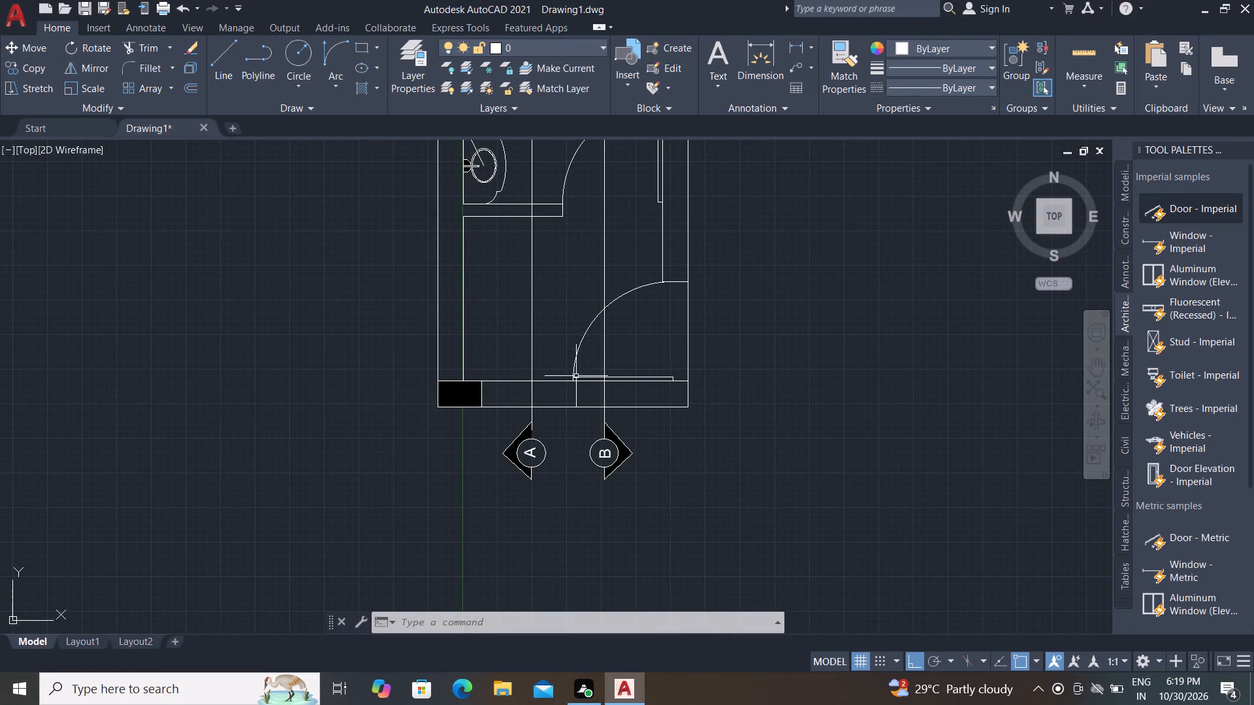
middle_click_drag(499, 268, 527, 308)
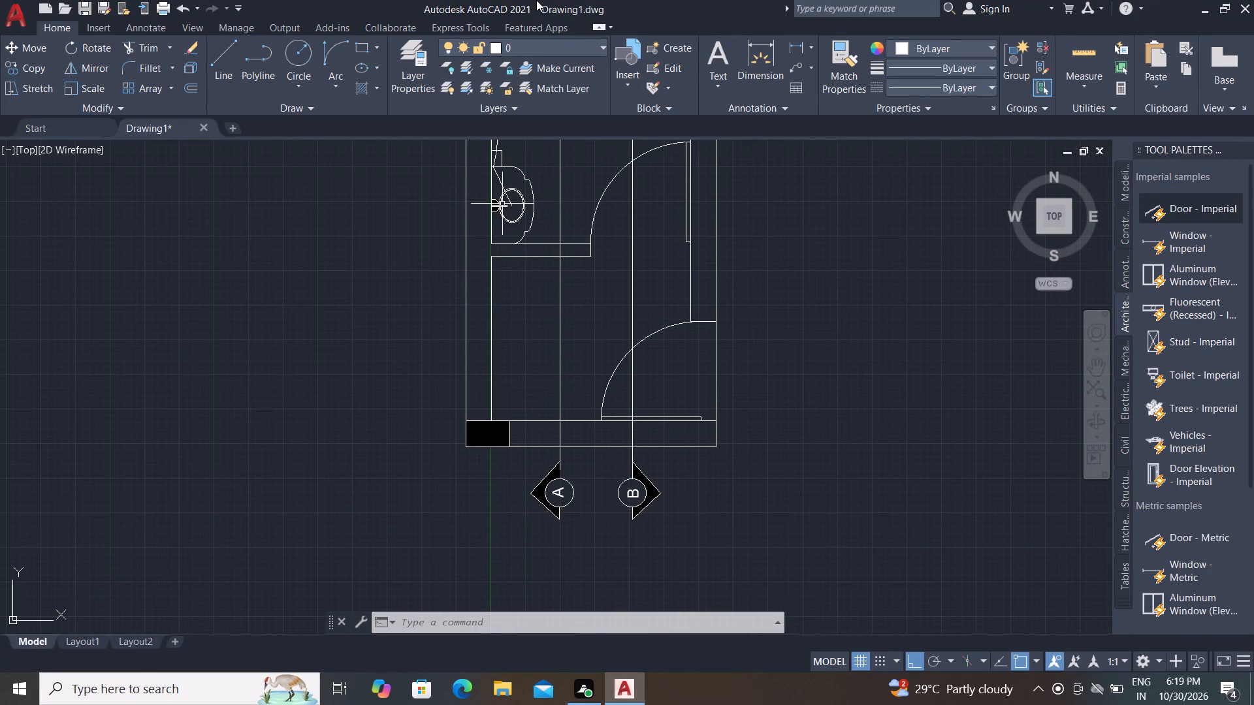
left_click(221, 57)
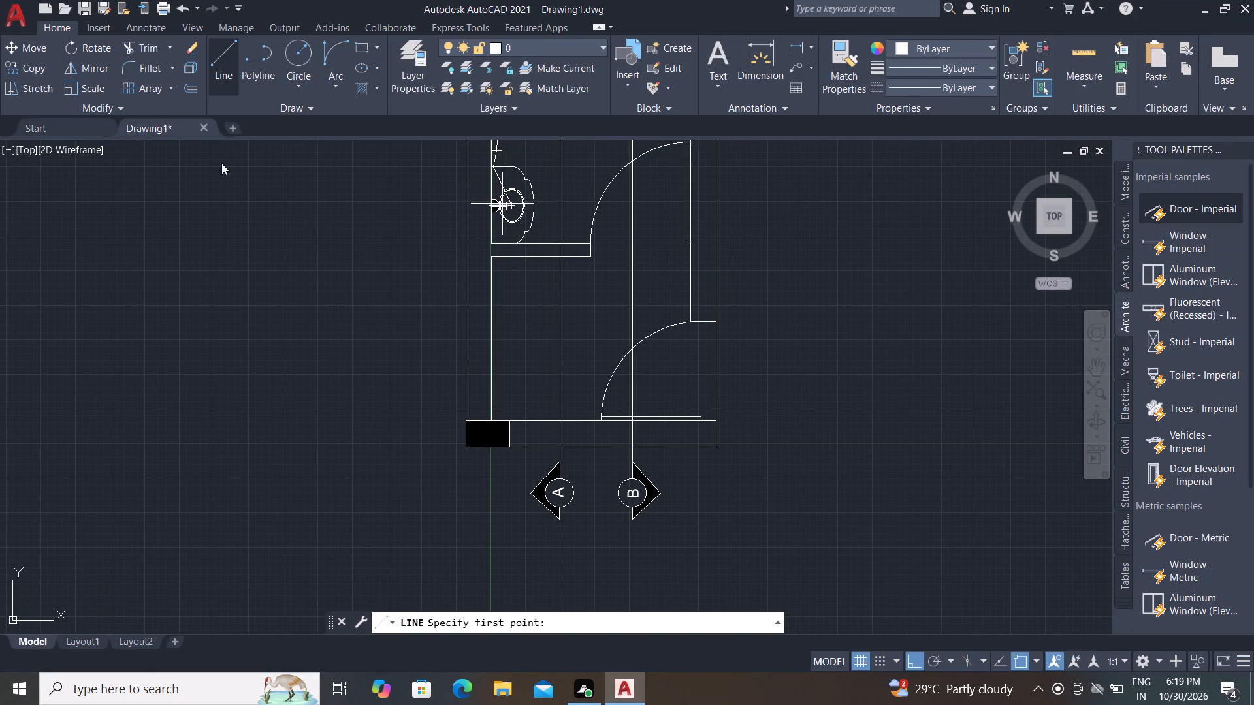
left_click(492, 416)
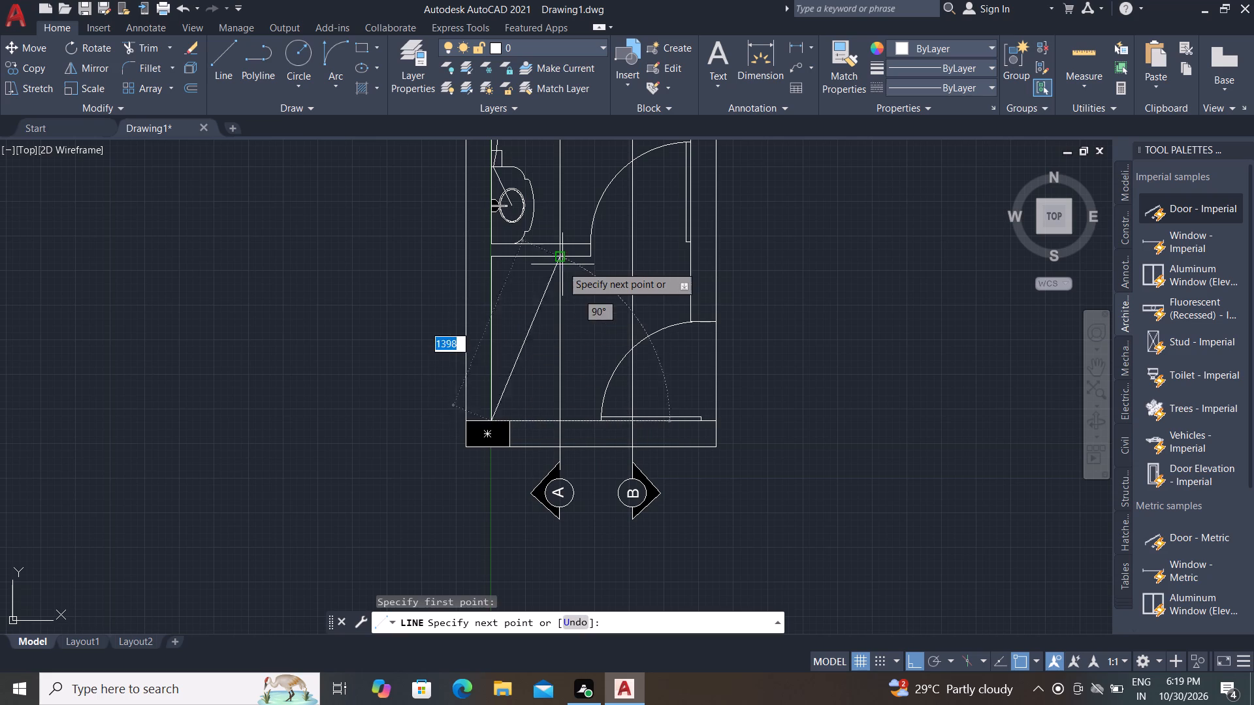
left_click(559, 259)
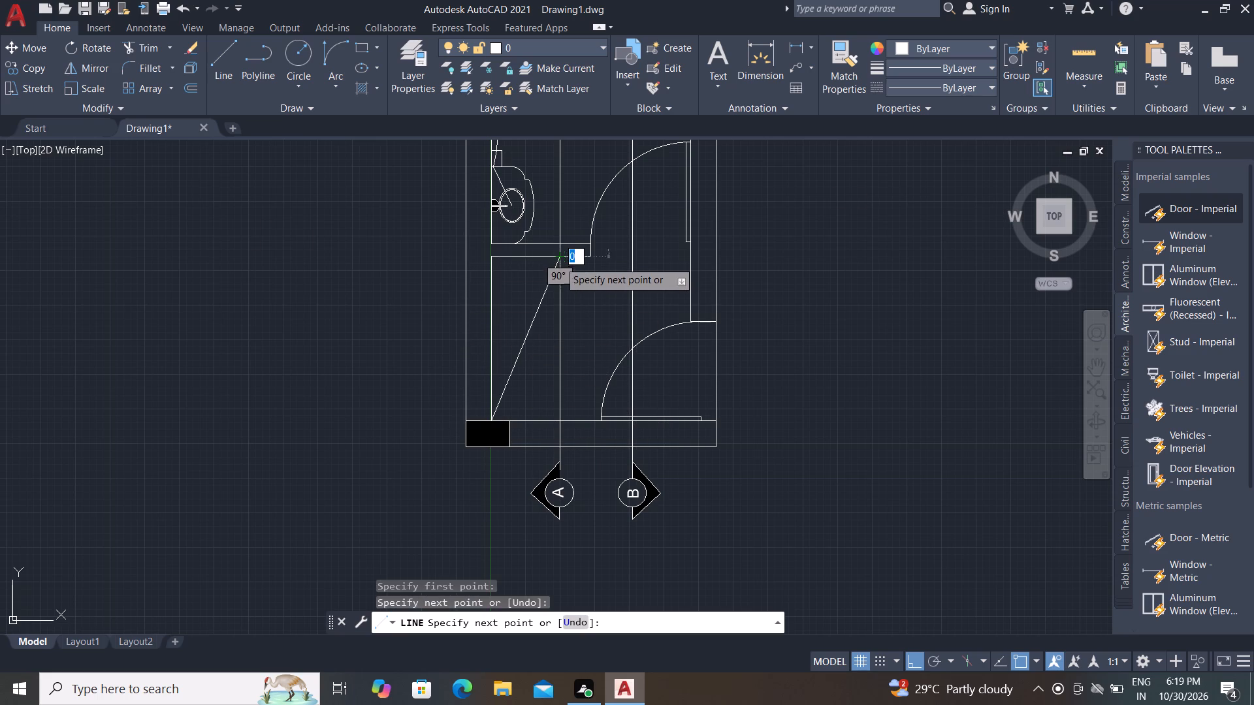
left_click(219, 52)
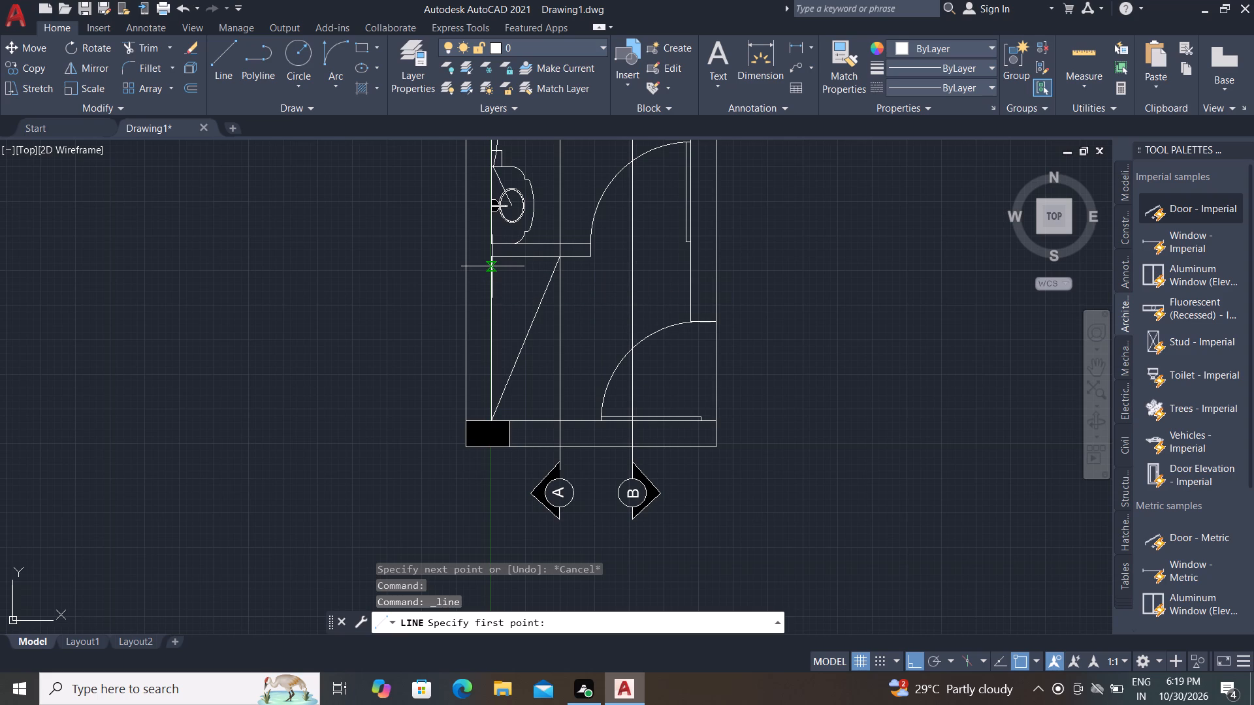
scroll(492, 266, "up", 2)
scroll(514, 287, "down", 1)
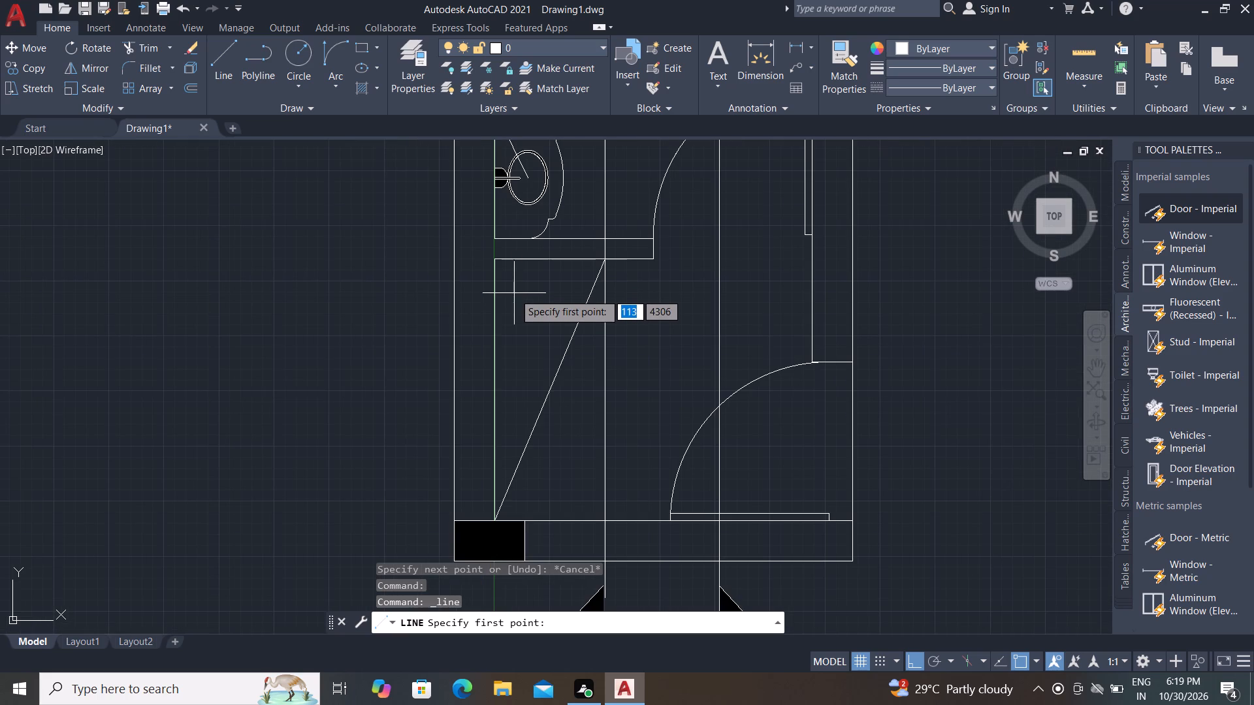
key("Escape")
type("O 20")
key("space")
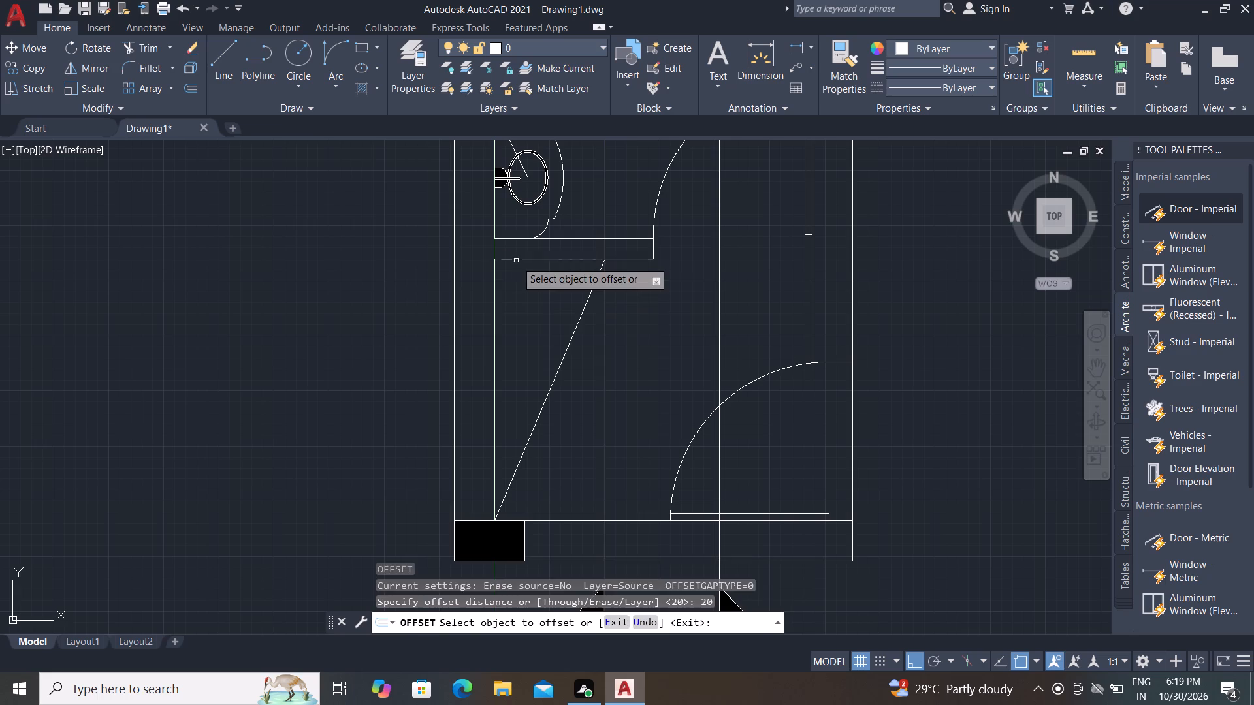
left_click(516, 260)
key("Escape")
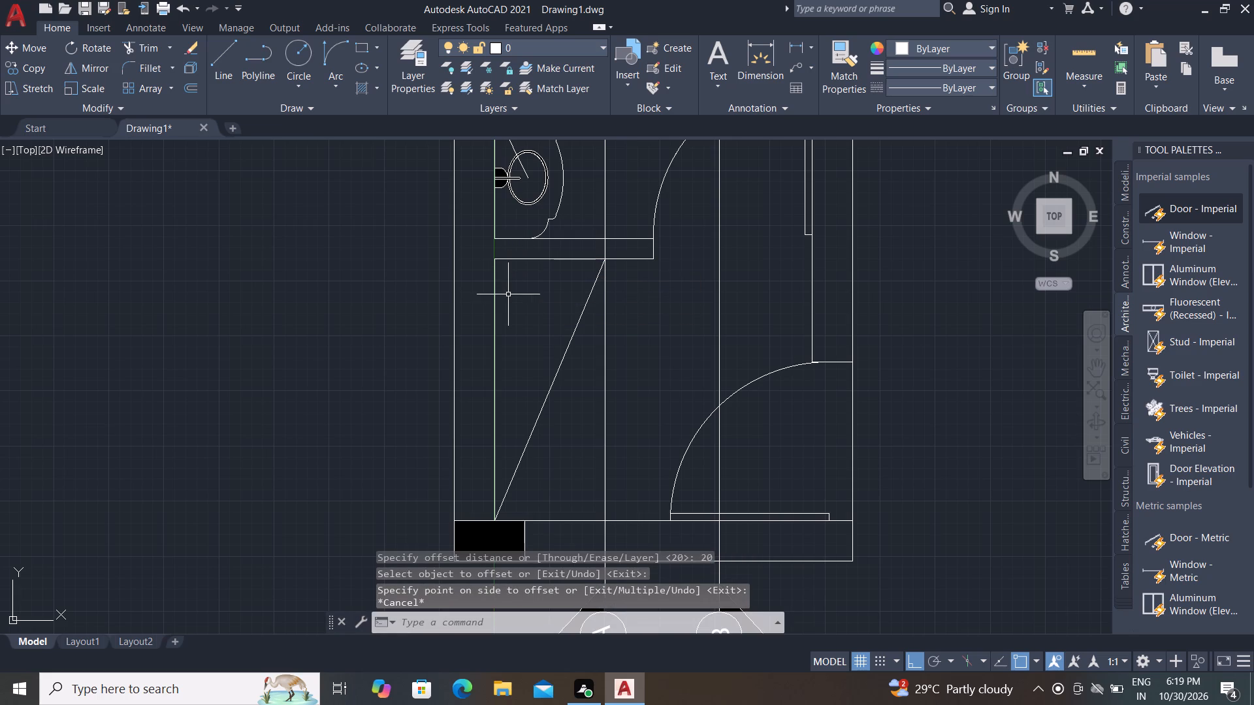
Offset the partition's lower edge downward seven times in succession at 100 spacing.
type("O 100")
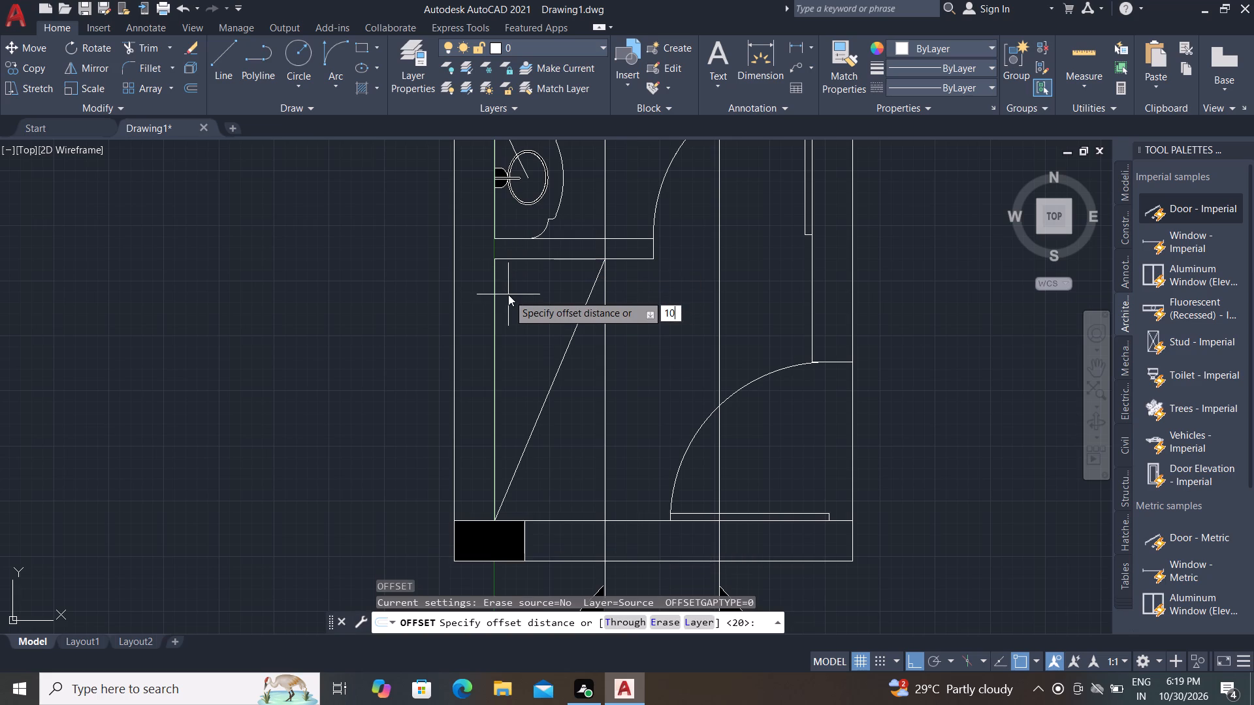
key("space")
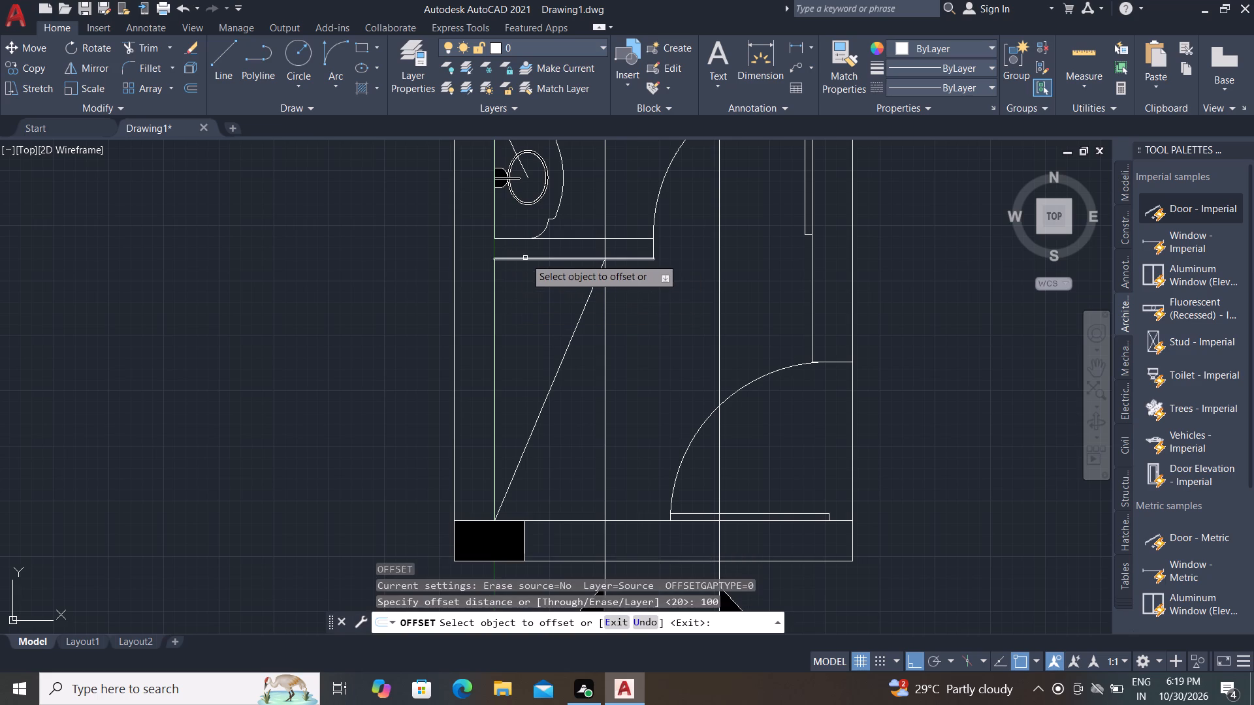
left_click(525, 258)
left_click(529, 292)
left_click(538, 275)
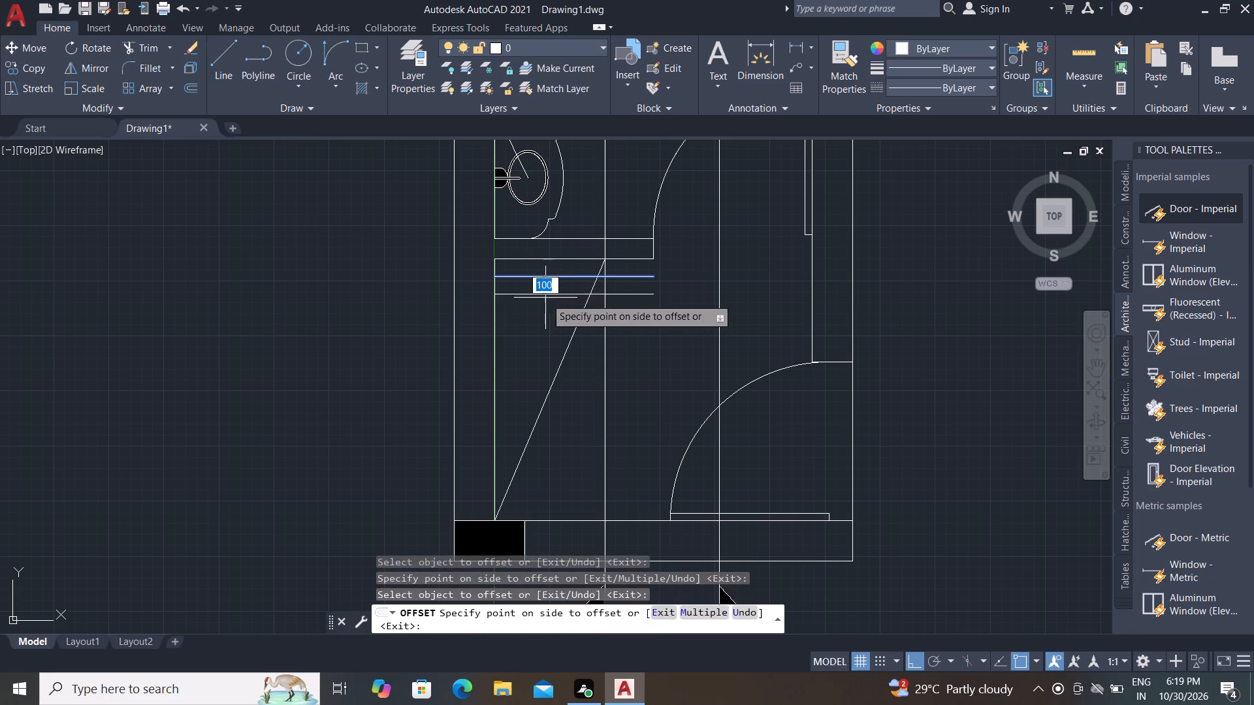
left_click(547, 302)
left_click(544, 294)
left_click(543, 316)
left_click(542, 311)
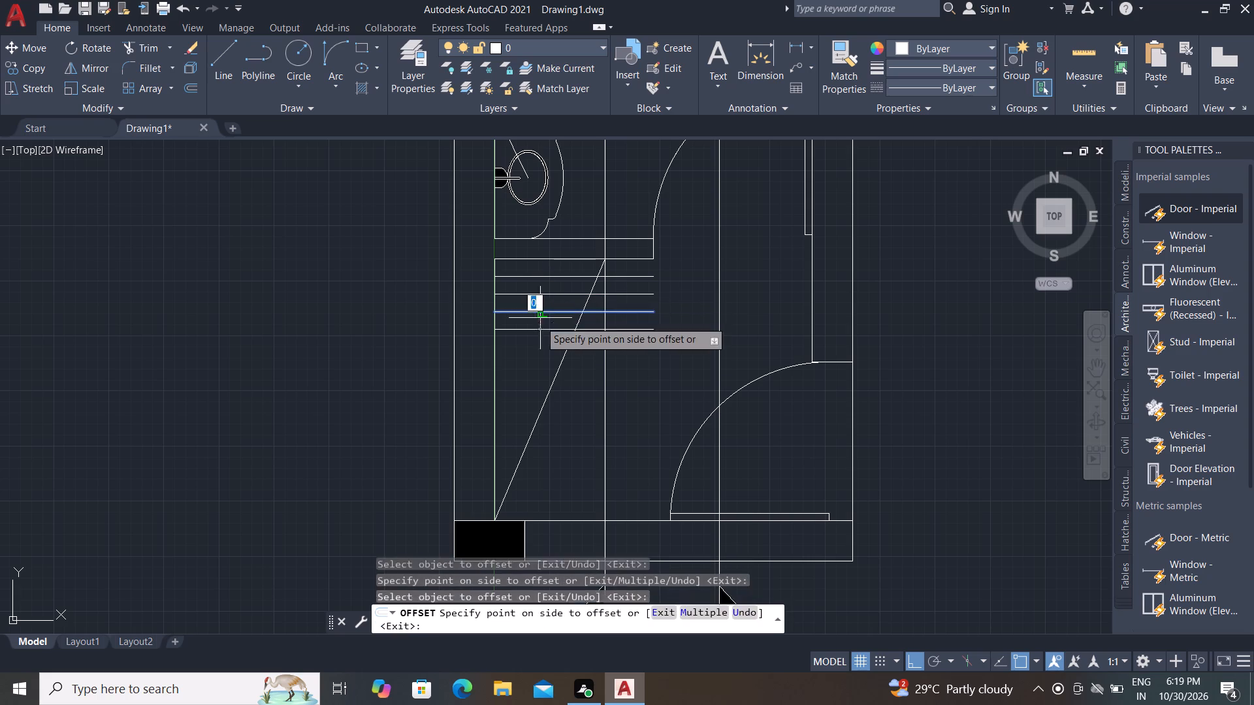
left_click(536, 334)
left_click(532, 327)
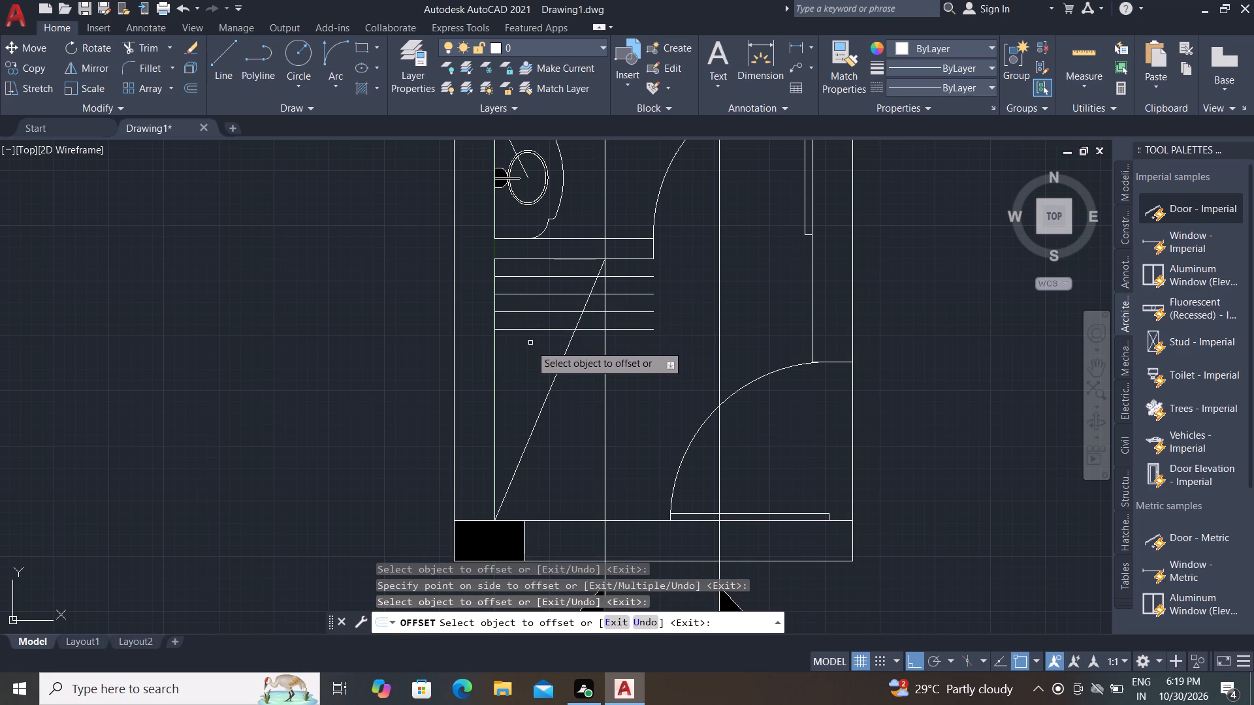
left_click(531, 331)
double_click(531, 347)
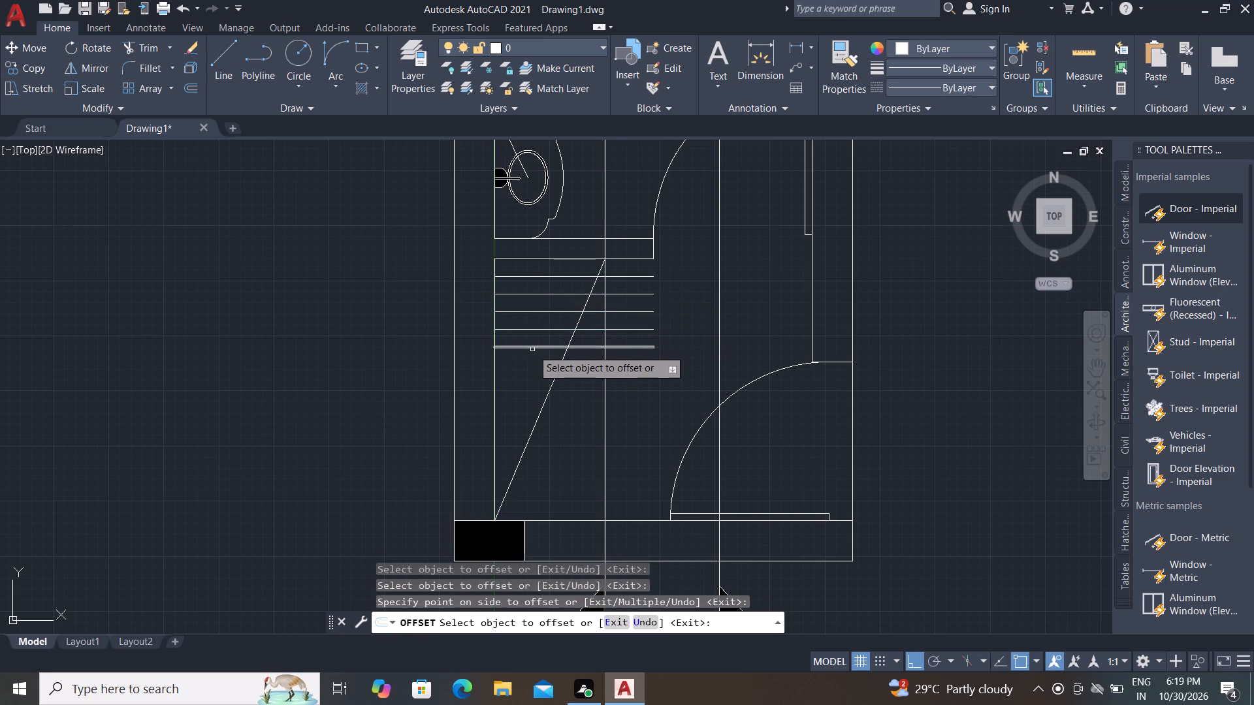
left_click(534, 350)
left_click(530, 376)
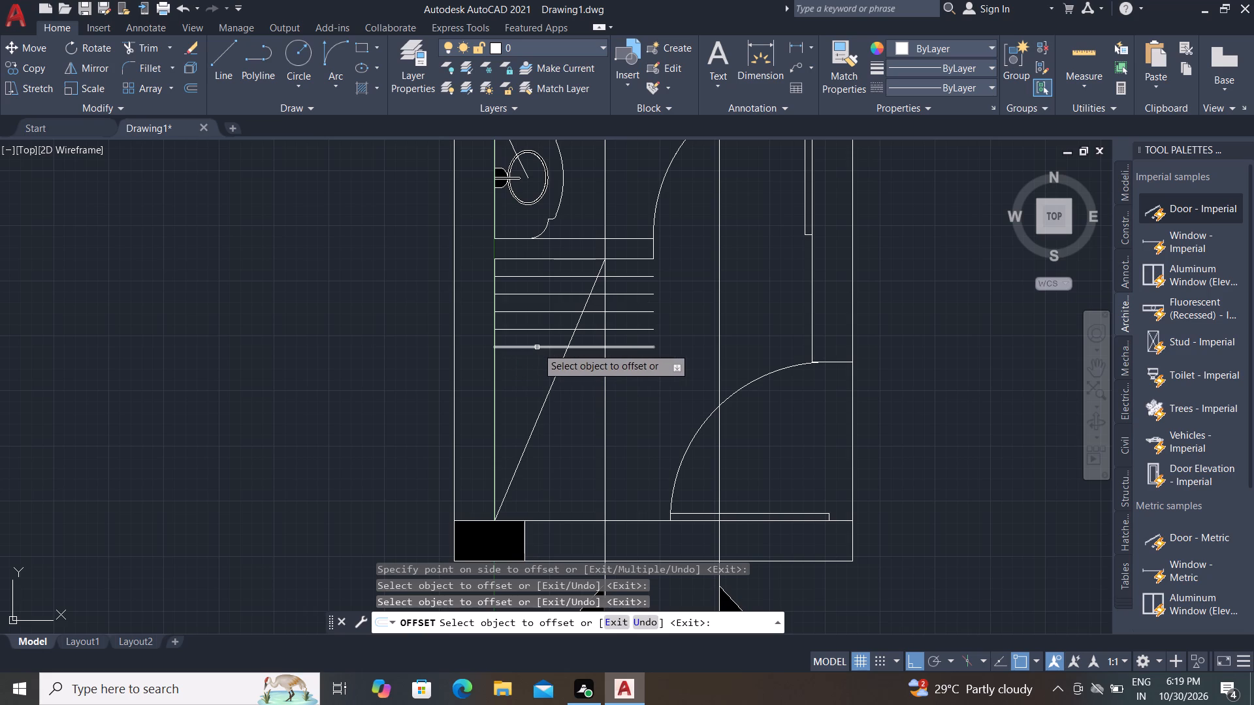
left_click(537, 347)
left_click(531, 381)
left_click(532, 366)
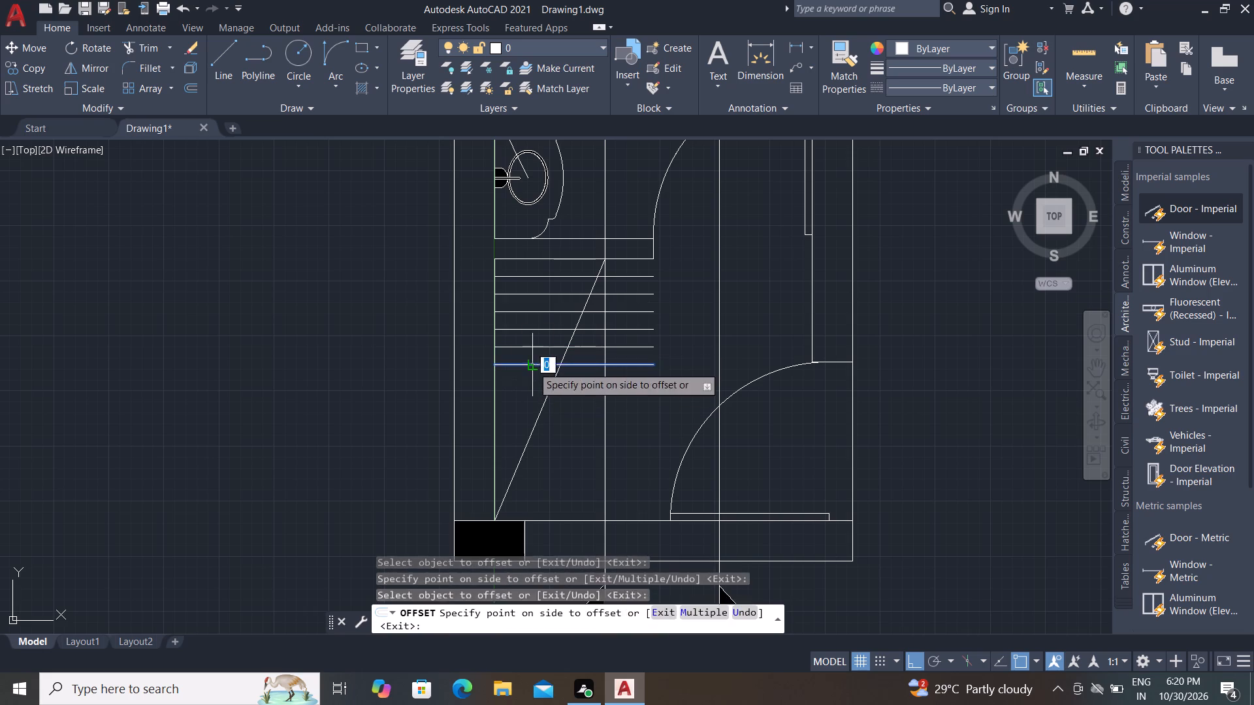
left_click(529, 402)
key("Escape")
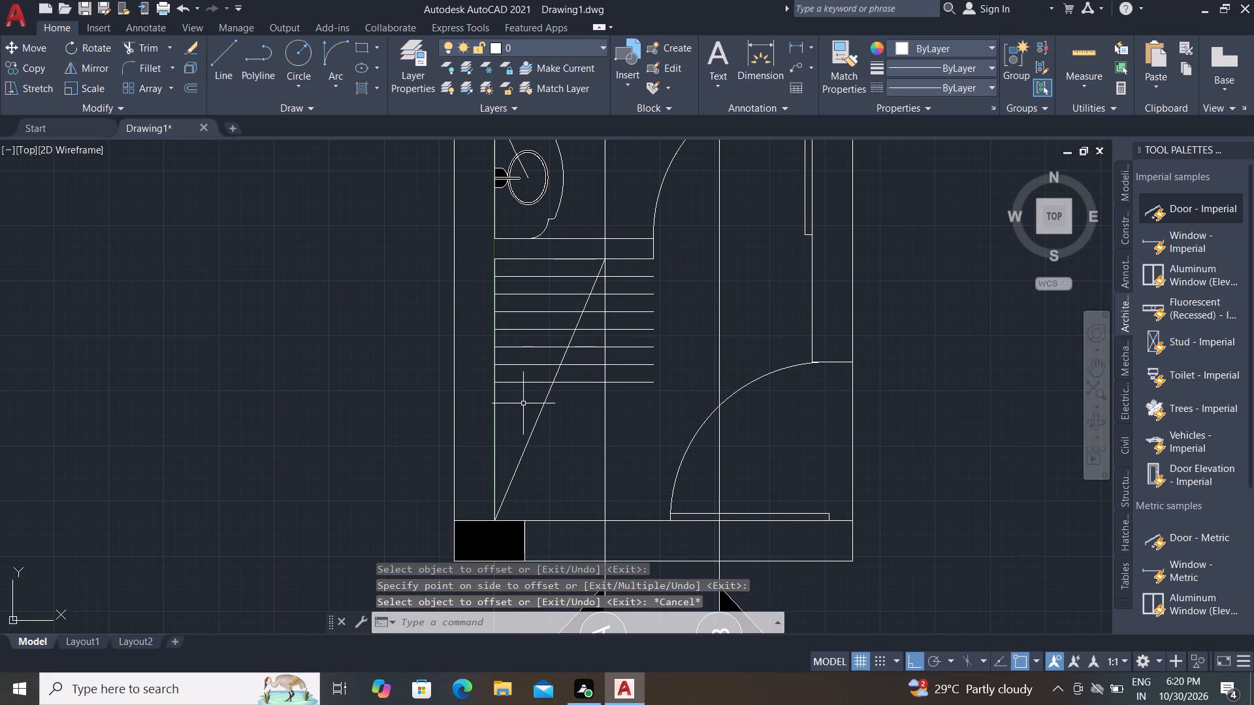
Trim the seven offset lines back to the slanted line, removing their ends on both sides of section line A.
type("TR")
key("space")
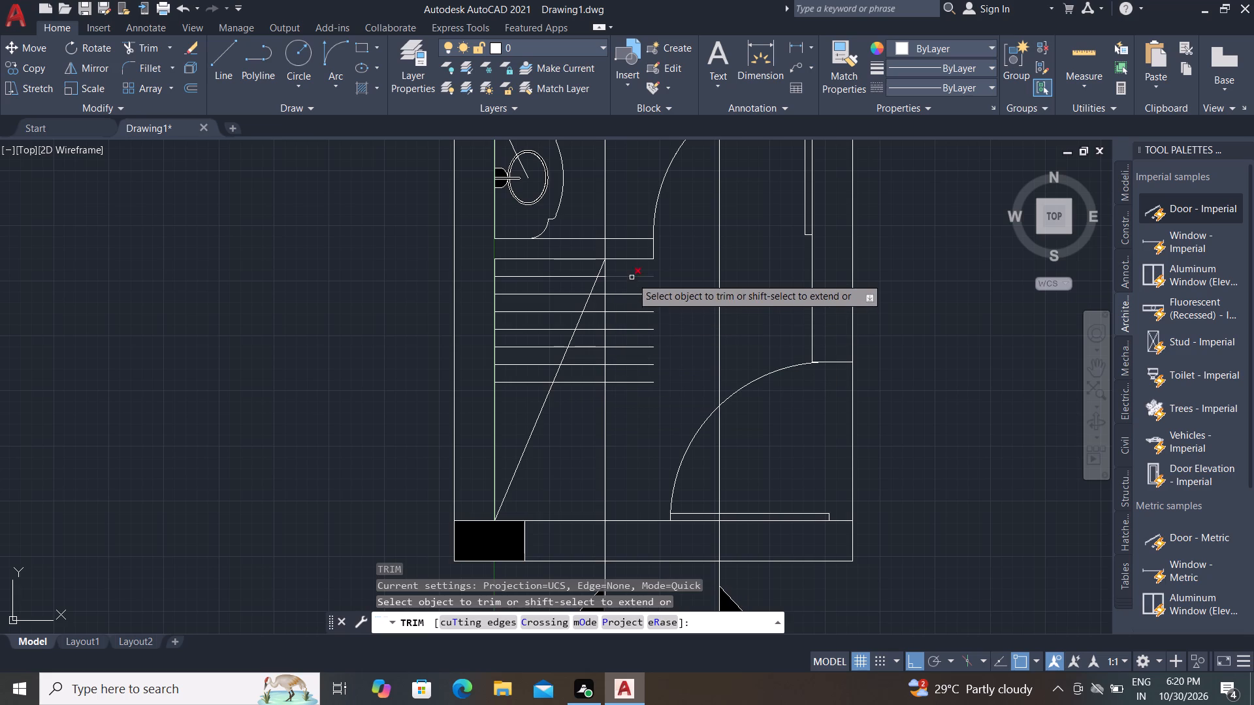
left_click(634, 272)
left_click(637, 397)
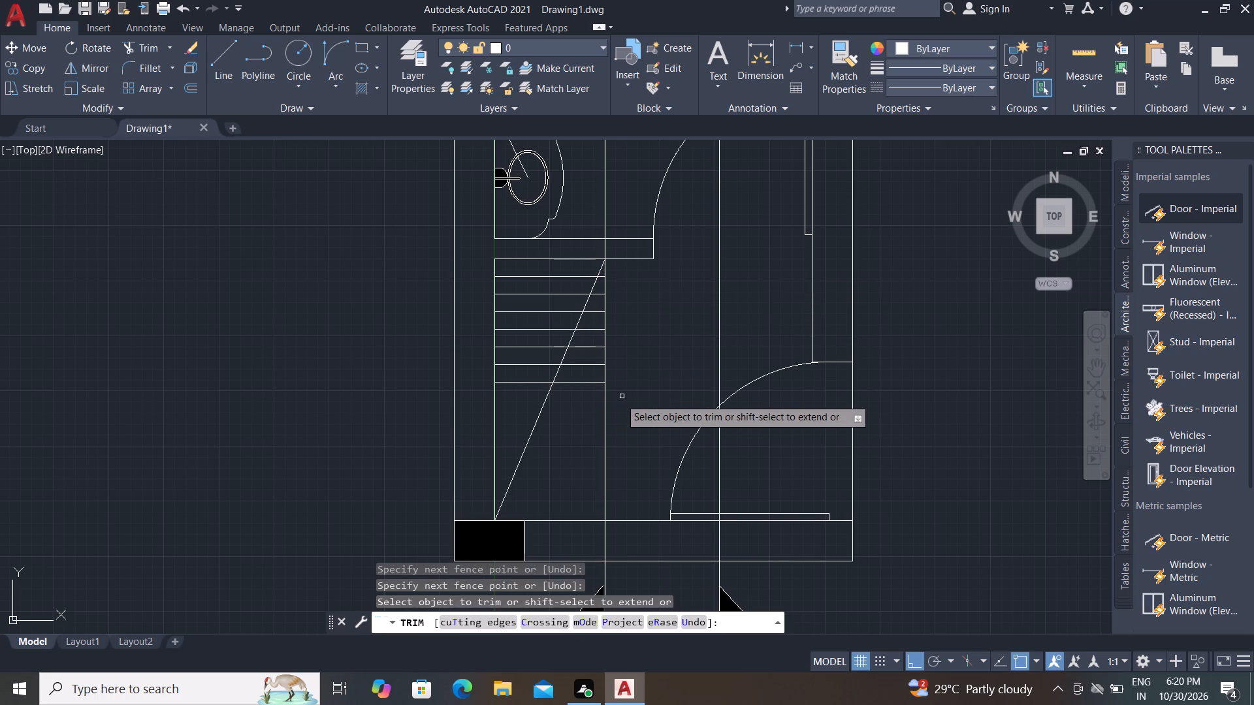
scroll(575, 394, "up", 2)
scroll(586, 406, "down", 1)
left_click(587, 412)
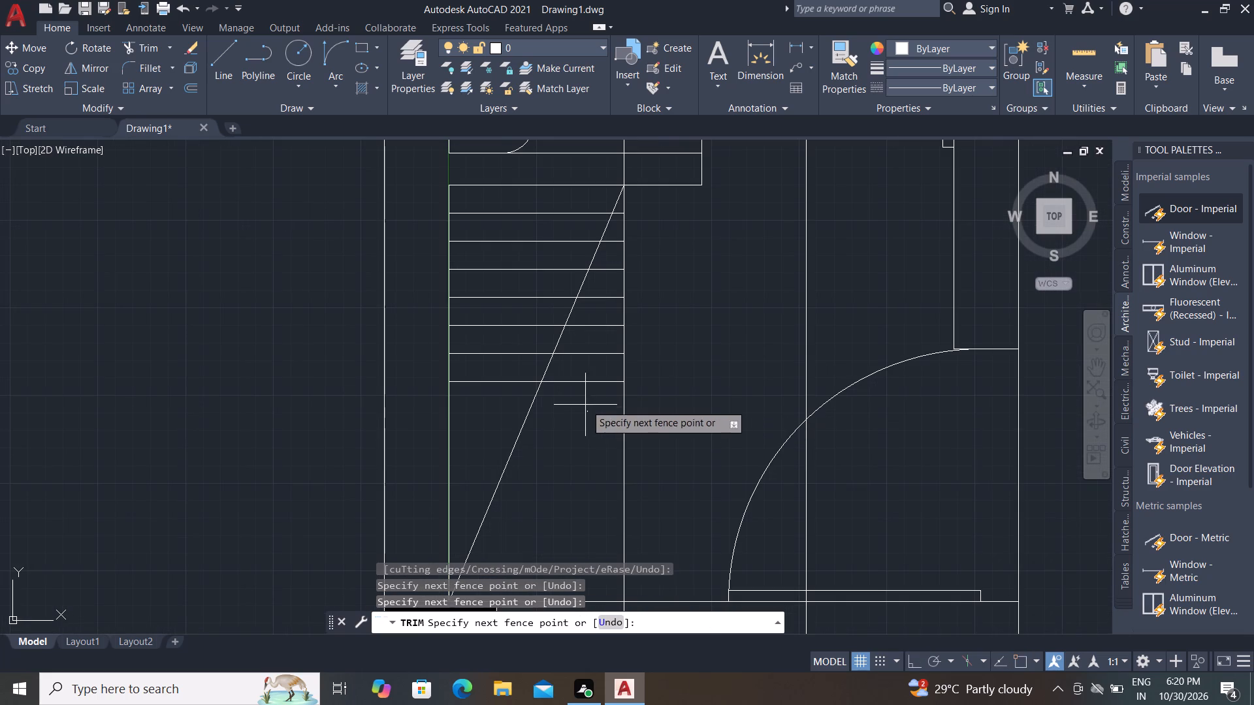
left_click(619, 212)
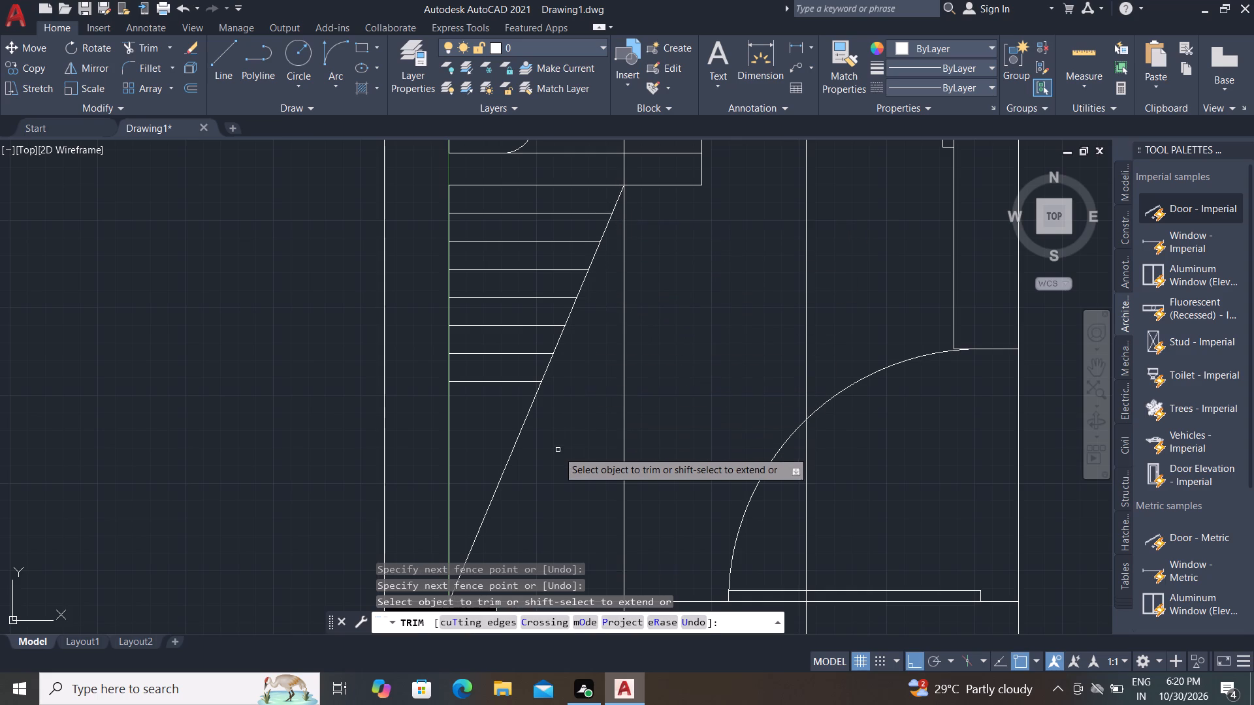
middle_click(575, 482)
key("Escape")
key("Escape")
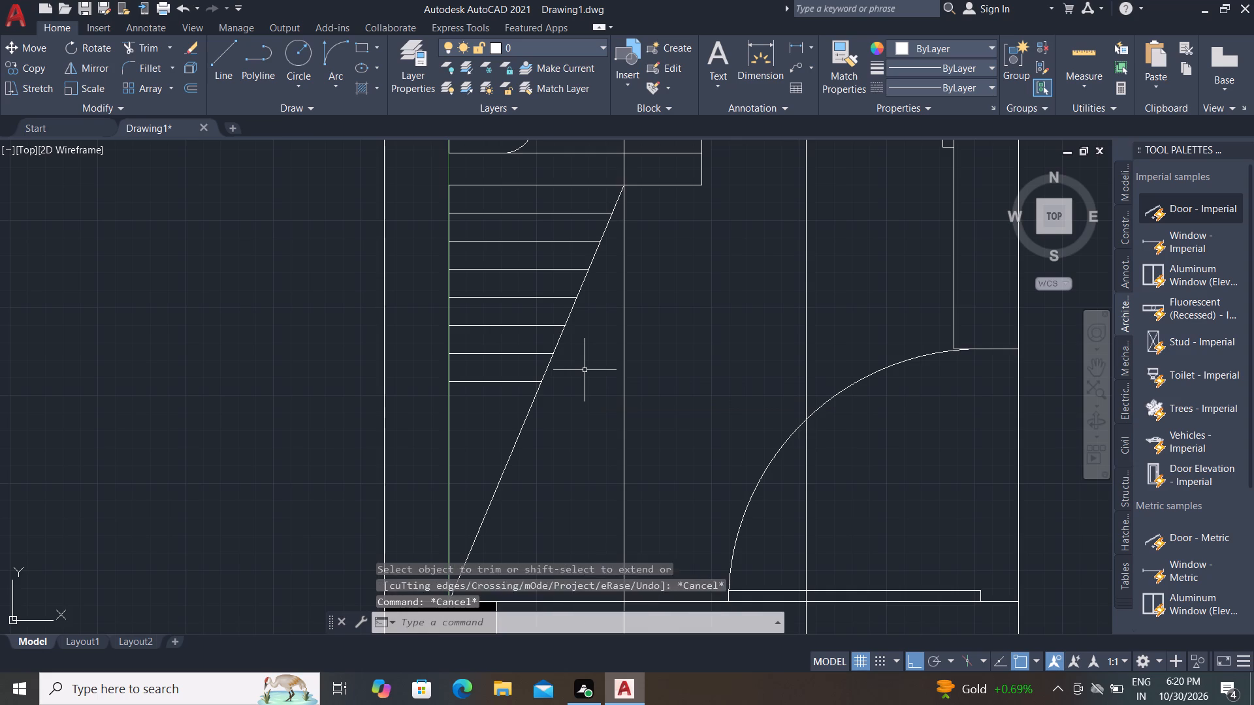
key("Escape")
key("Escape")
key("Escape")
Continue the series by offsetting the lowest trimmed line downward seven more times at 100 spacing, towards the bottom wall.
key("o")
key("space")
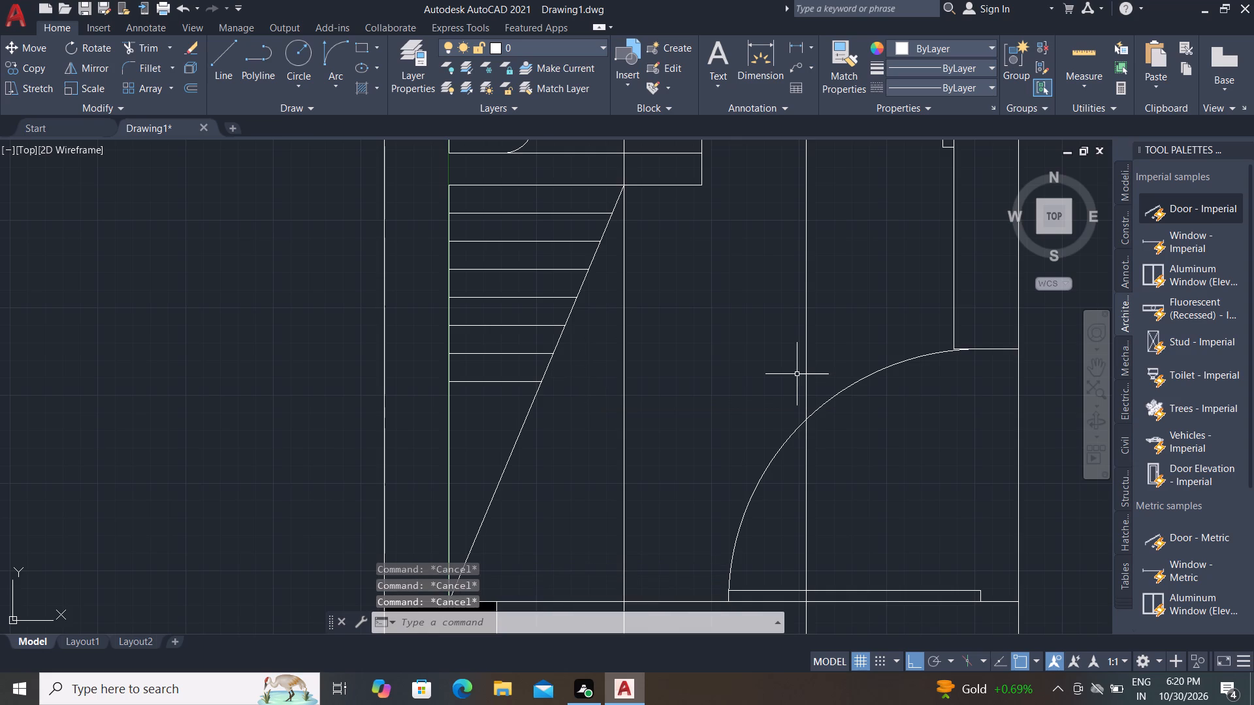
key("space")
scroll(784, 275, "down", 1)
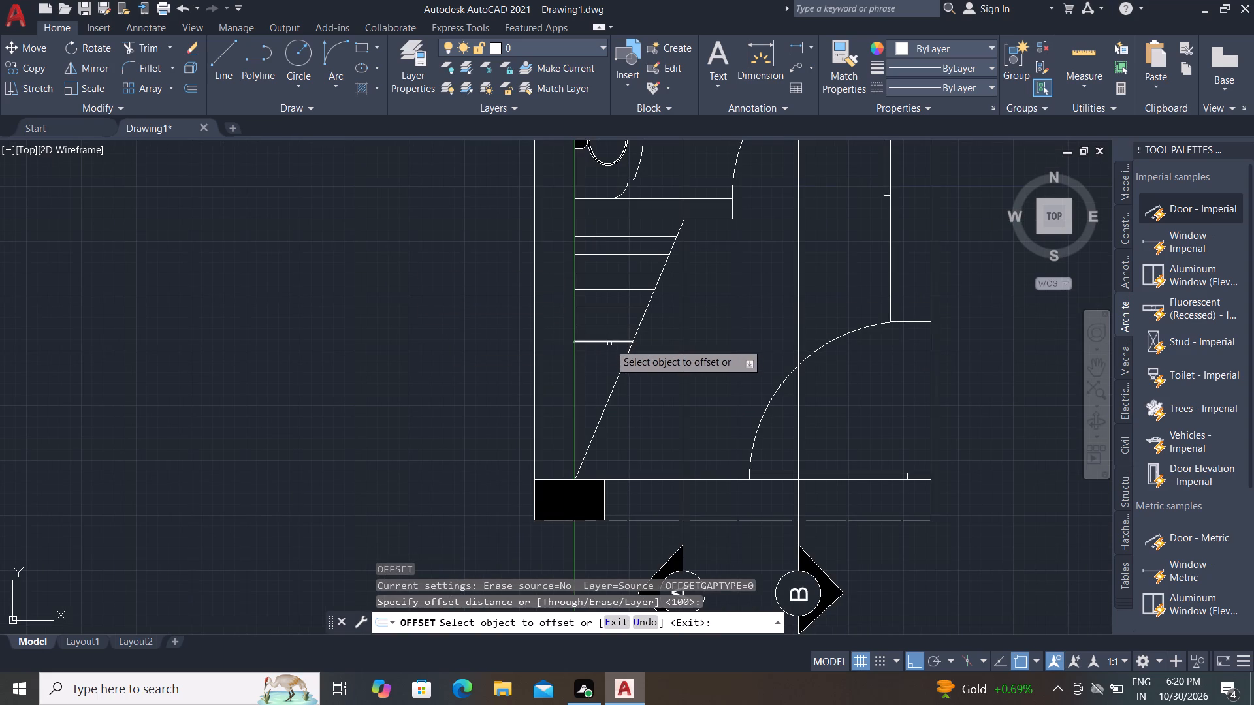
left_click(608, 343)
left_click(609, 358)
left_click(608, 358)
left_click(610, 377)
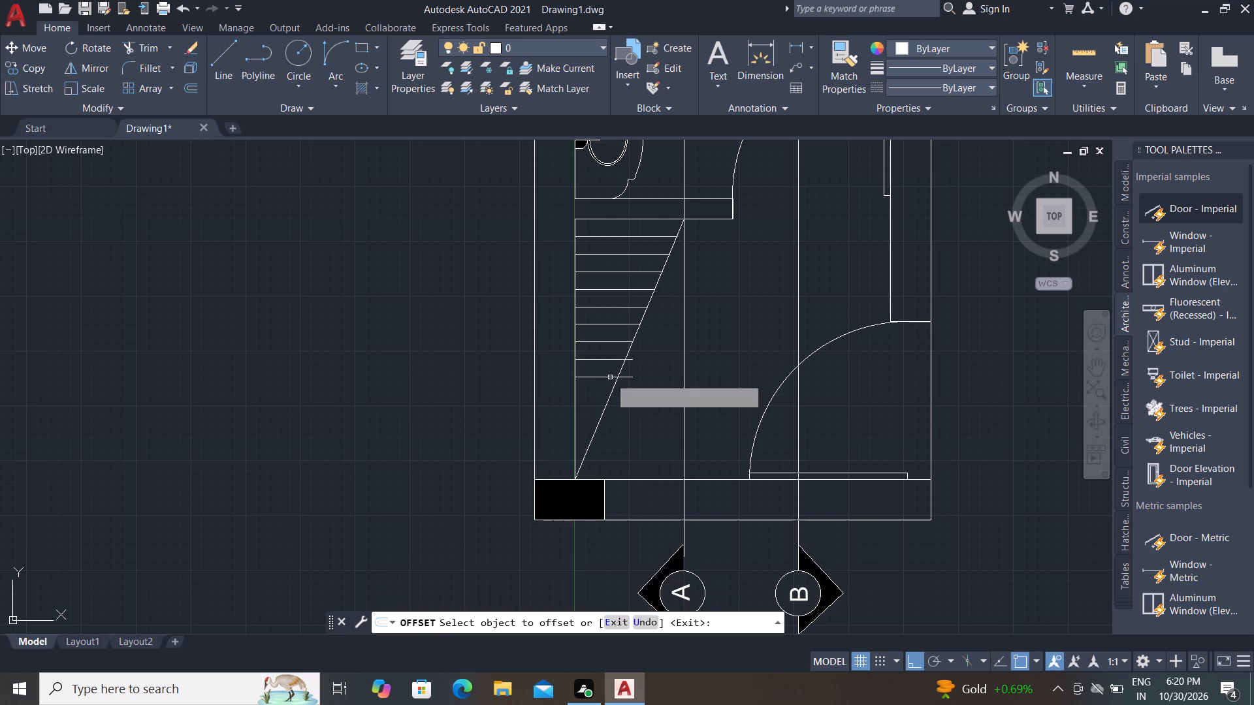
left_click(605, 380)
left_click(606, 378)
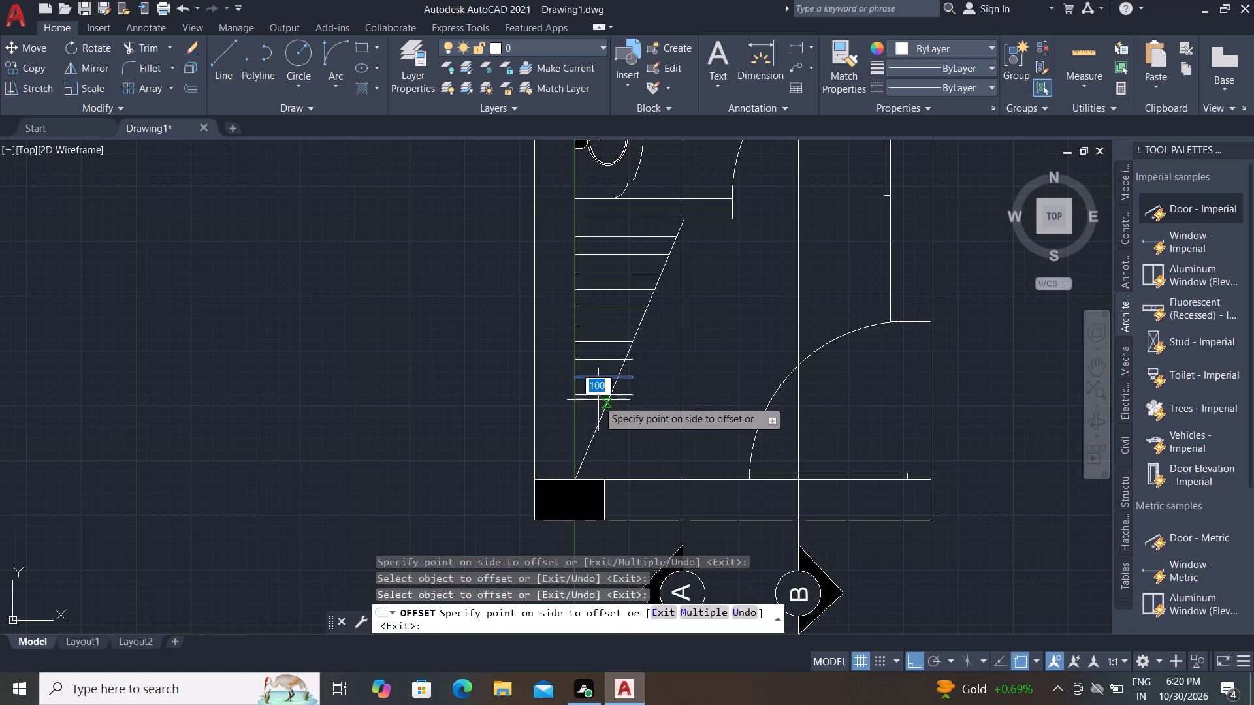
left_click(598, 400)
left_click(591, 396)
left_click(595, 411)
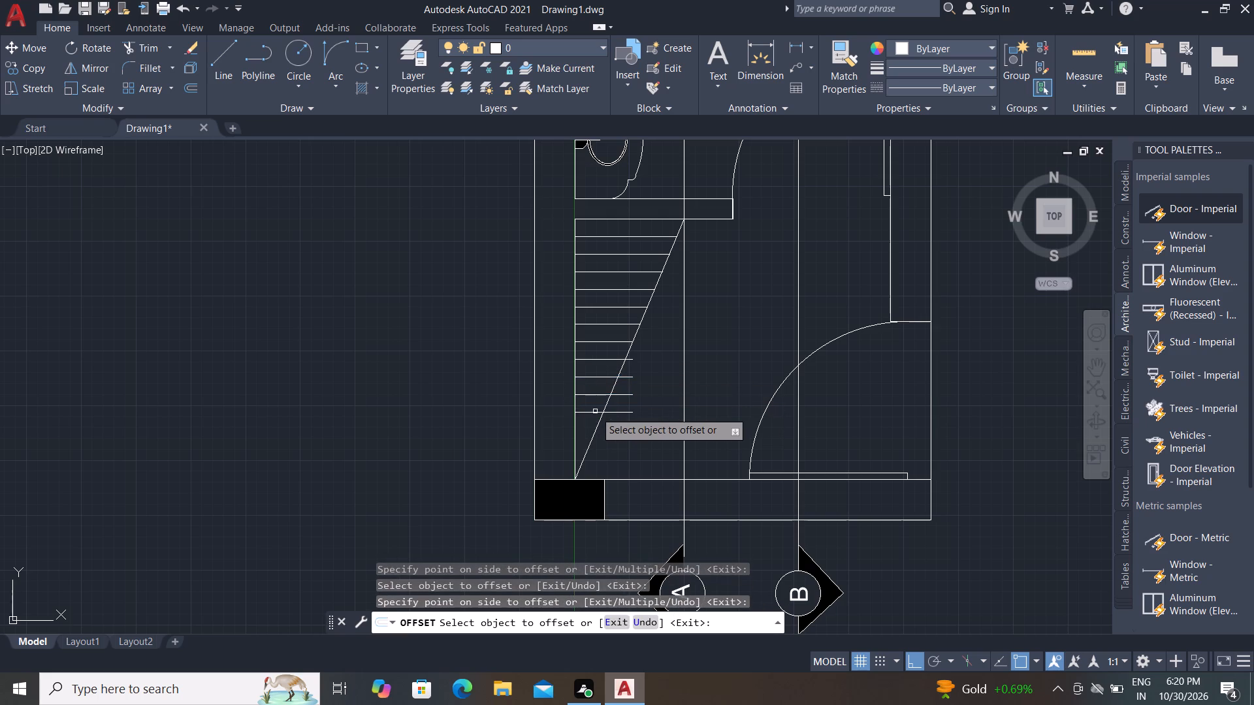
left_click(592, 414)
left_click(589, 430)
left_click(588, 431)
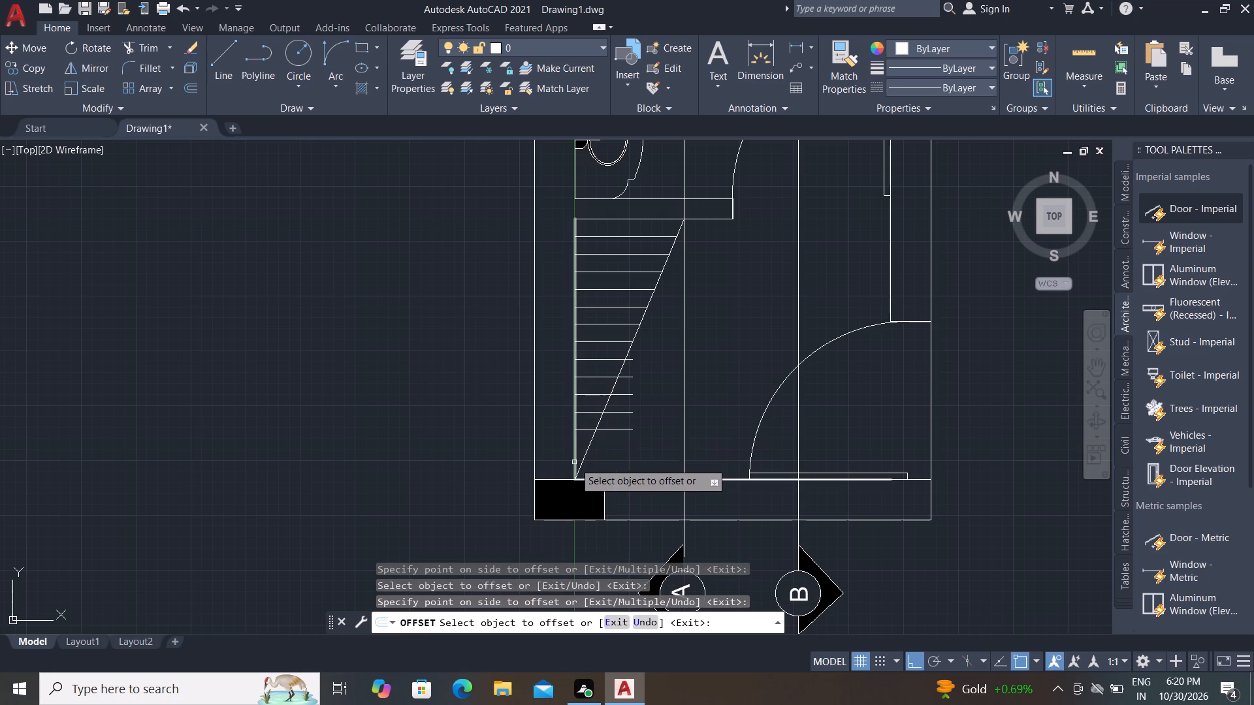
left_click(587, 431)
left_click(590, 452)
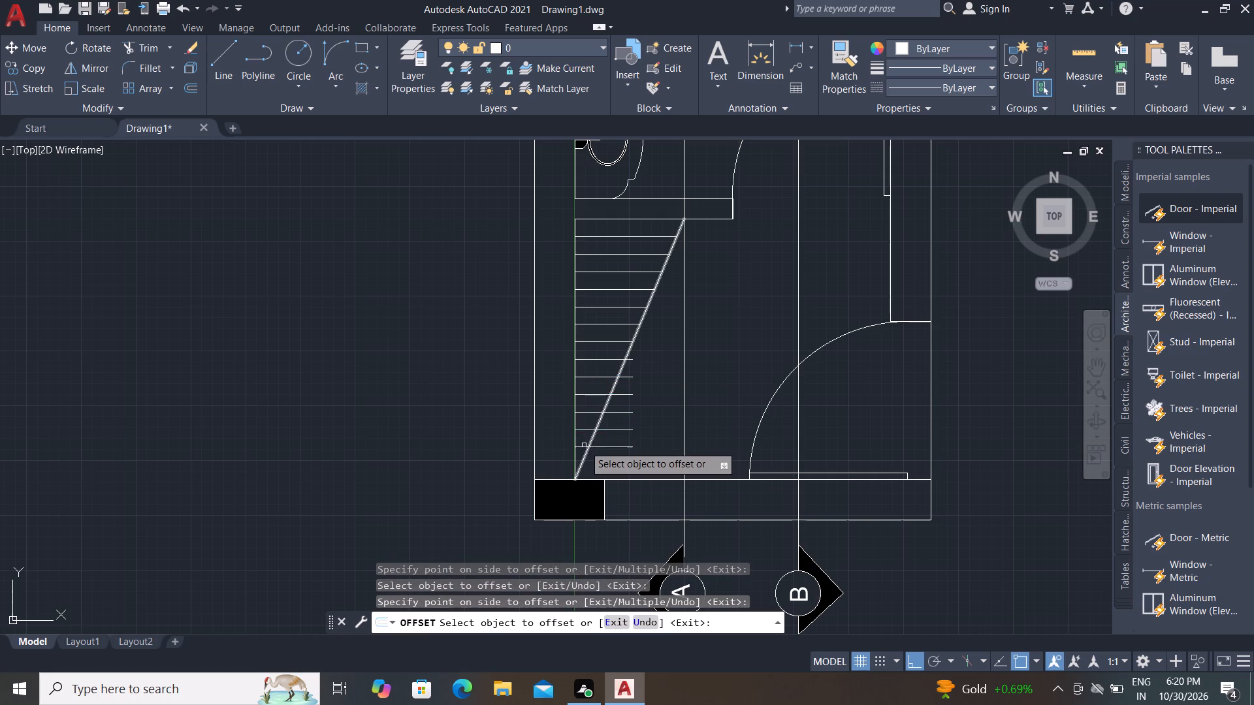
left_click(584, 447)
left_click(589, 462)
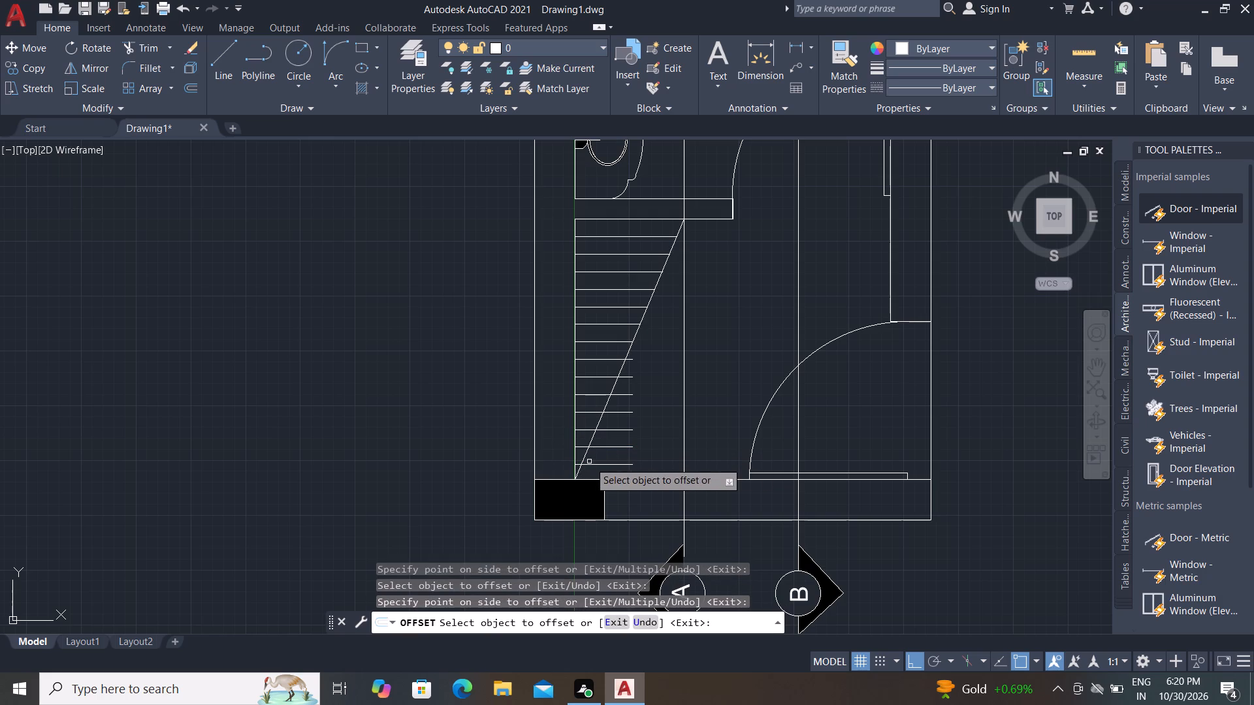
key("Escape")
Trim the seven lower offset lines back to the slanted line, removing their ends beyond it.
key("t")
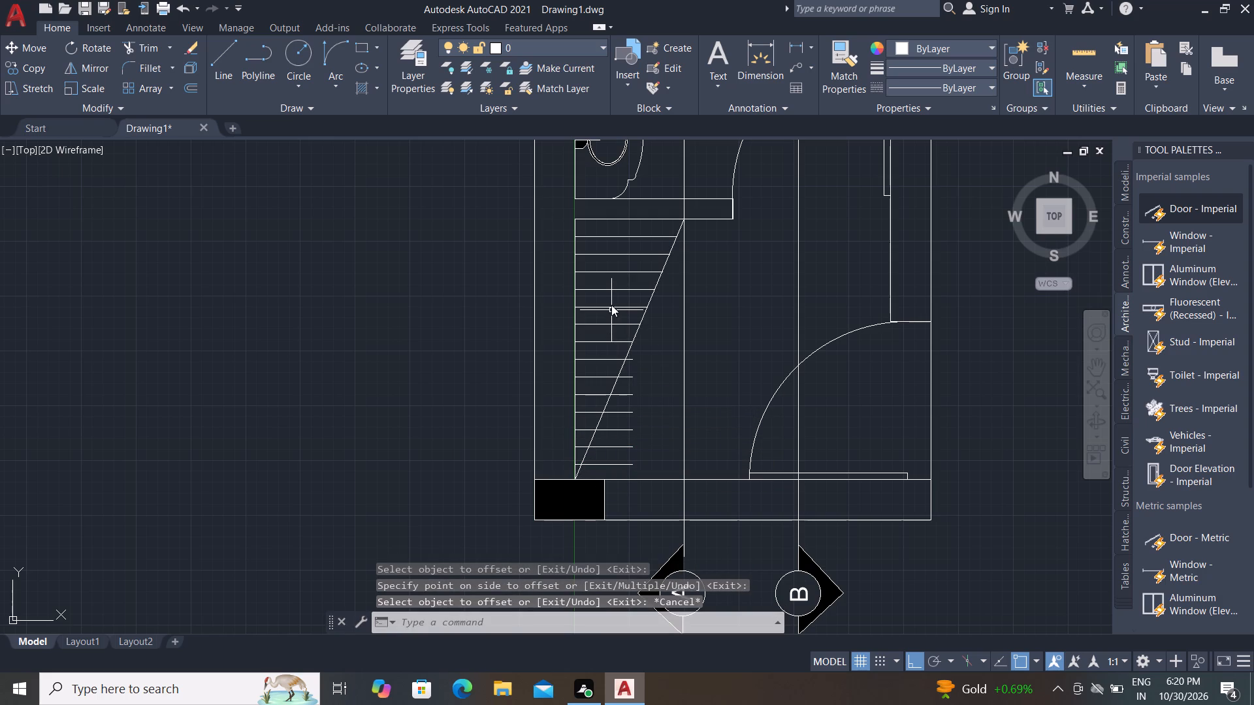
type("R")
key("space")
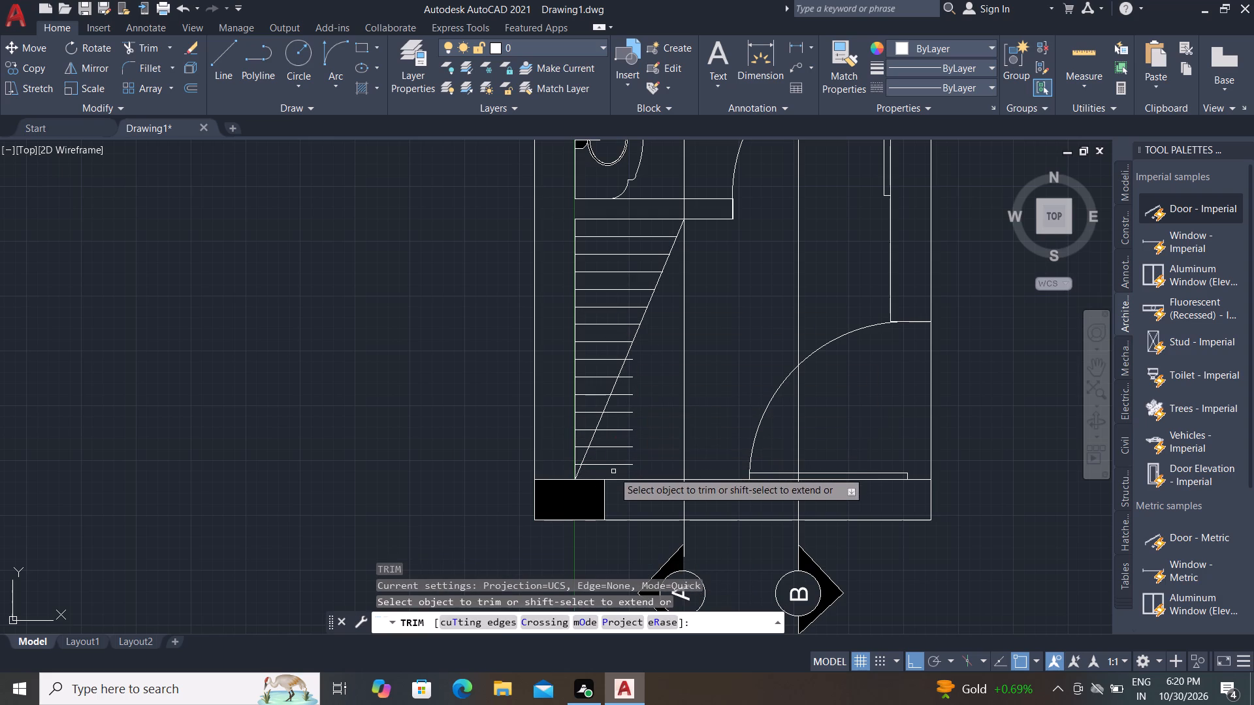
left_click(609, 474)
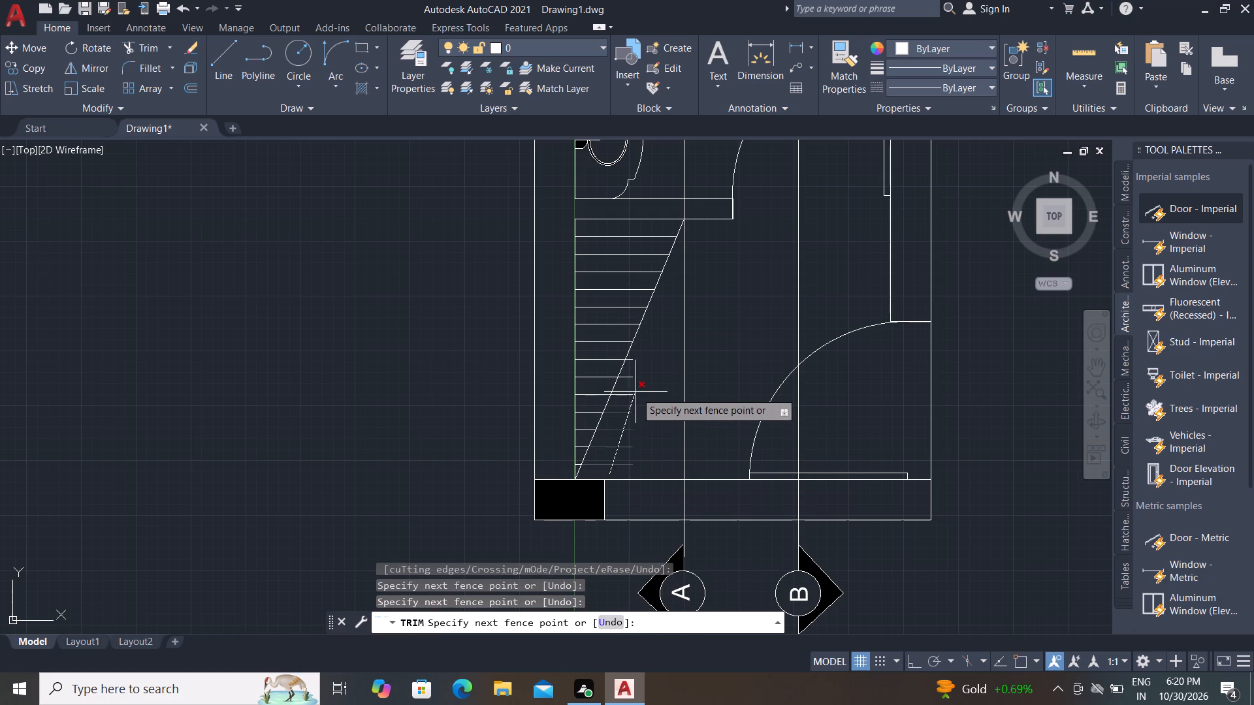
left_click(632, 358)
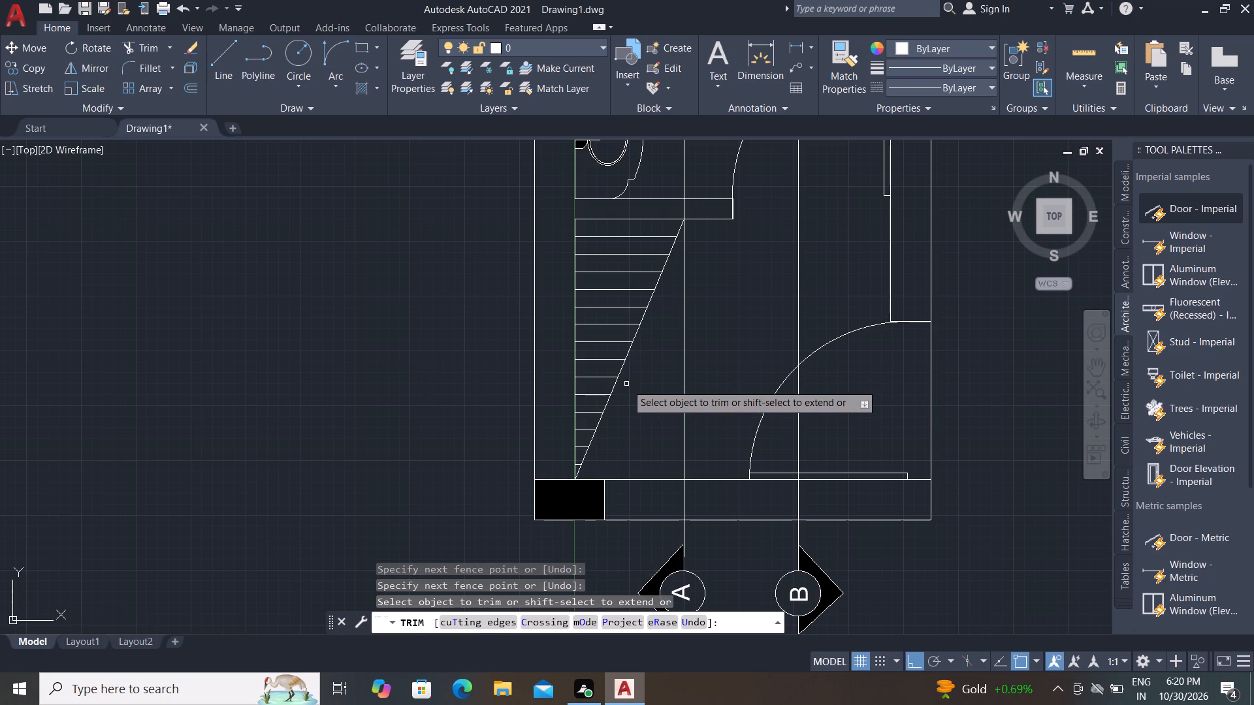
key("Escape")
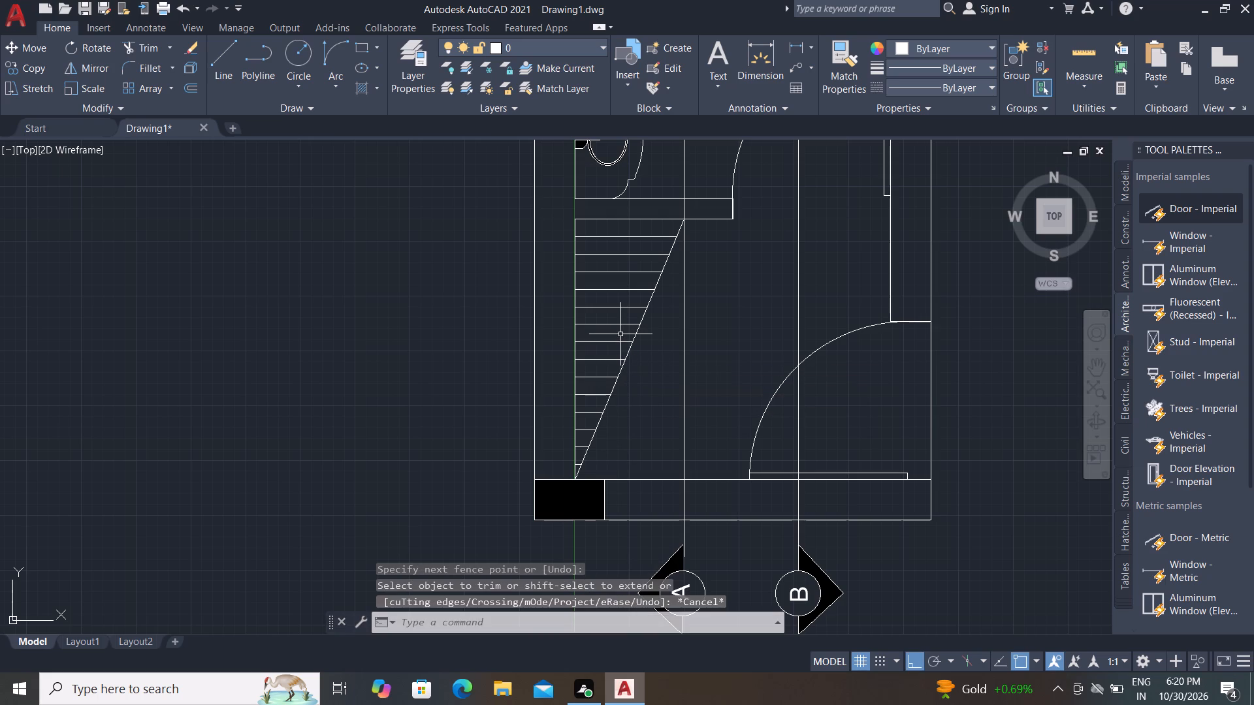
key("Escape")
key("Escape")
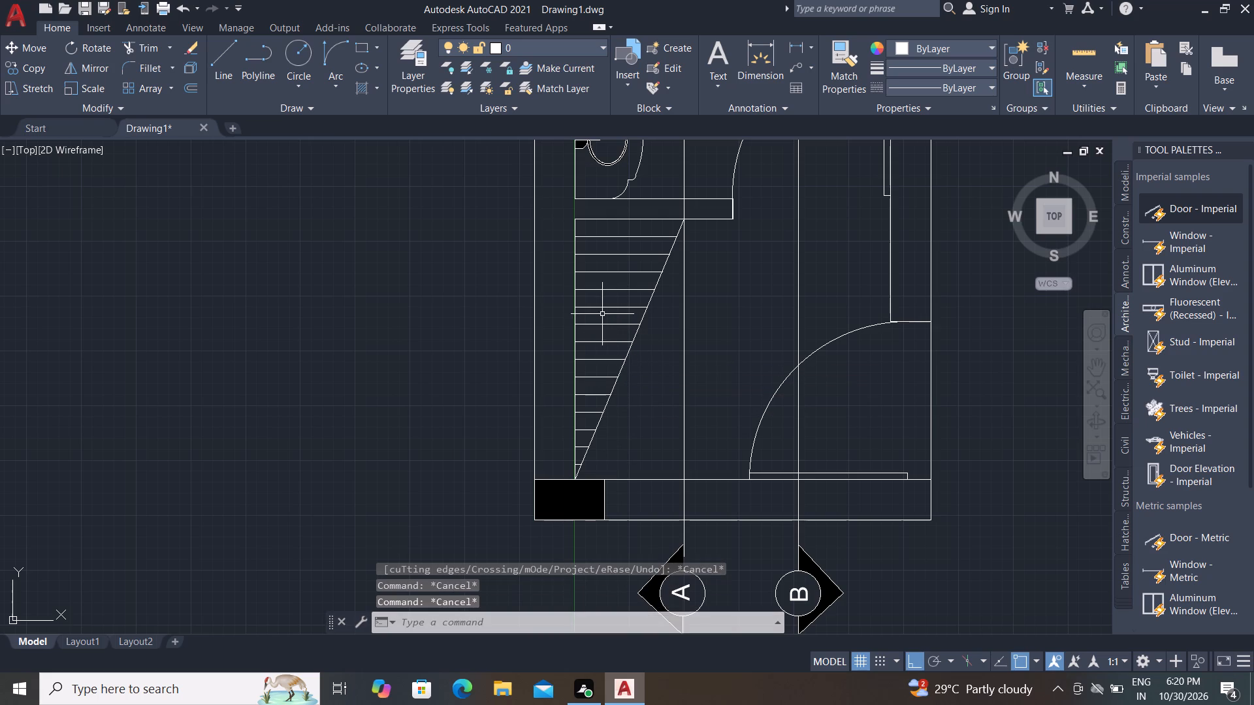
Trim away the piece of section line A that crosses the partition's thickness.
key("t")
type("R")
key("space")
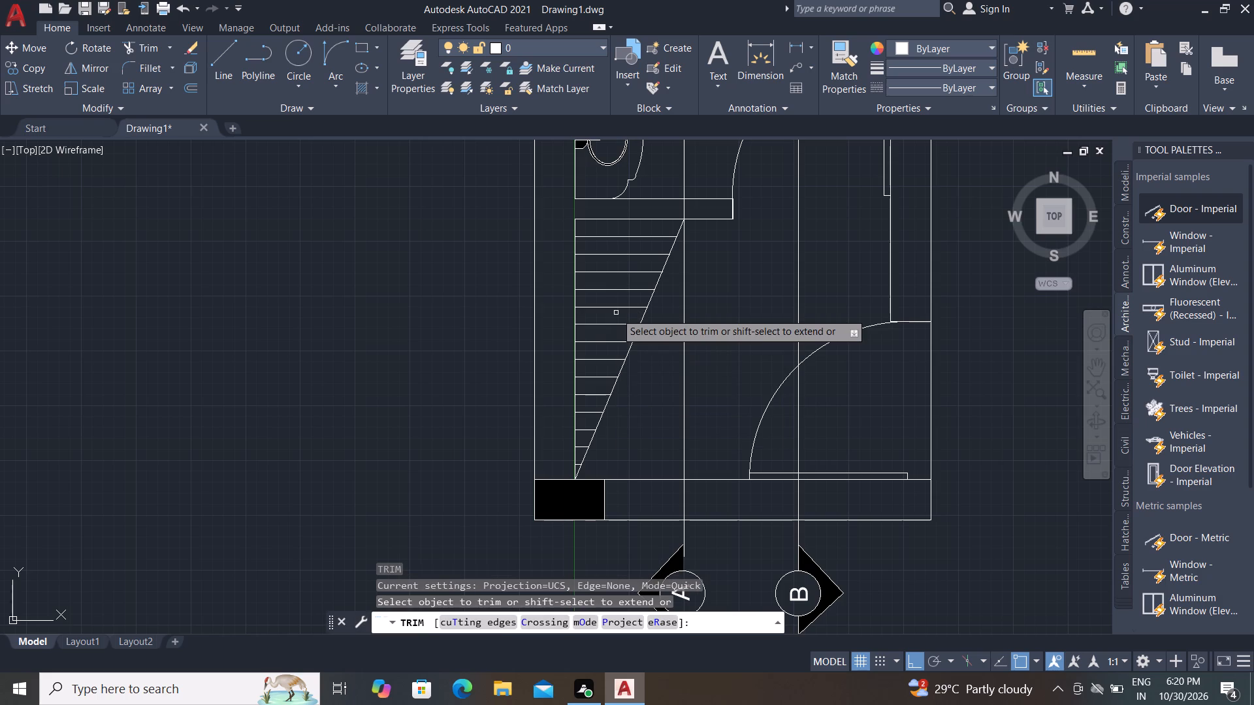
left_click(686, 211)
key("Escape")
Hatch the left wall below section line C and the connected partition with ANSI32 at scale 100.
key("h")
key("space")
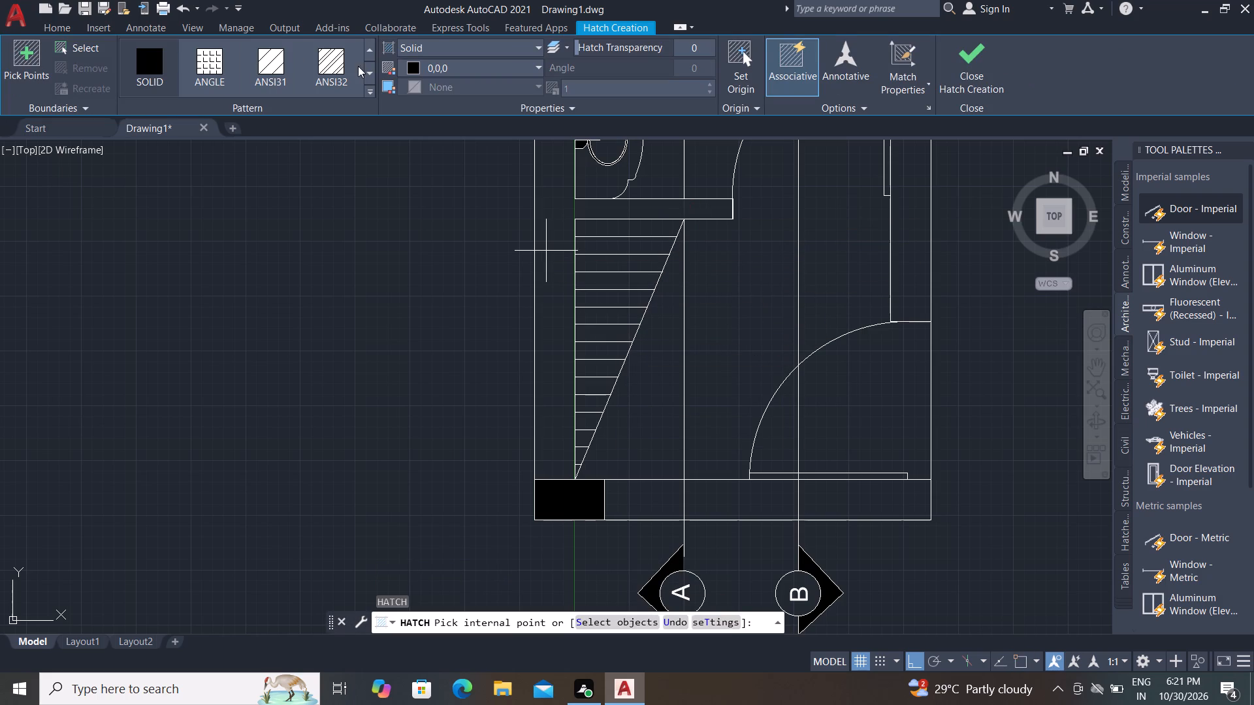
left_click(338, 58)
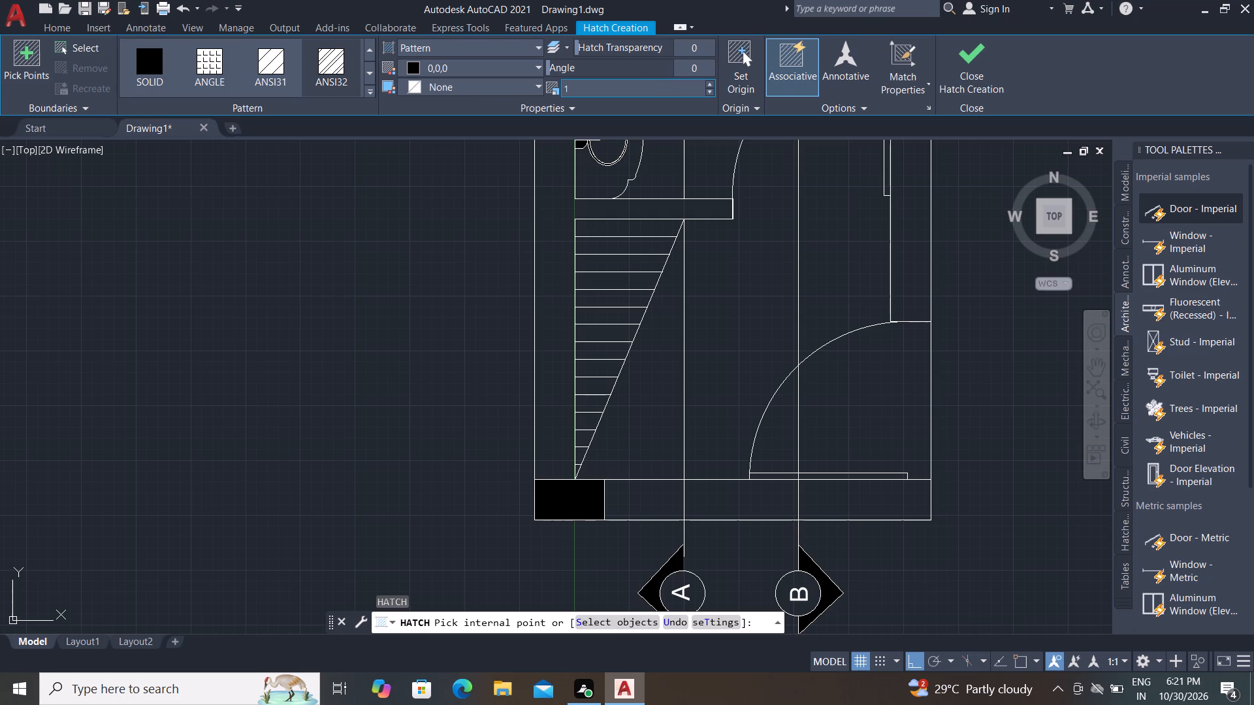
left_click(583, 87)
key("BackSpace")
key("1")
type("00")
key("Return")
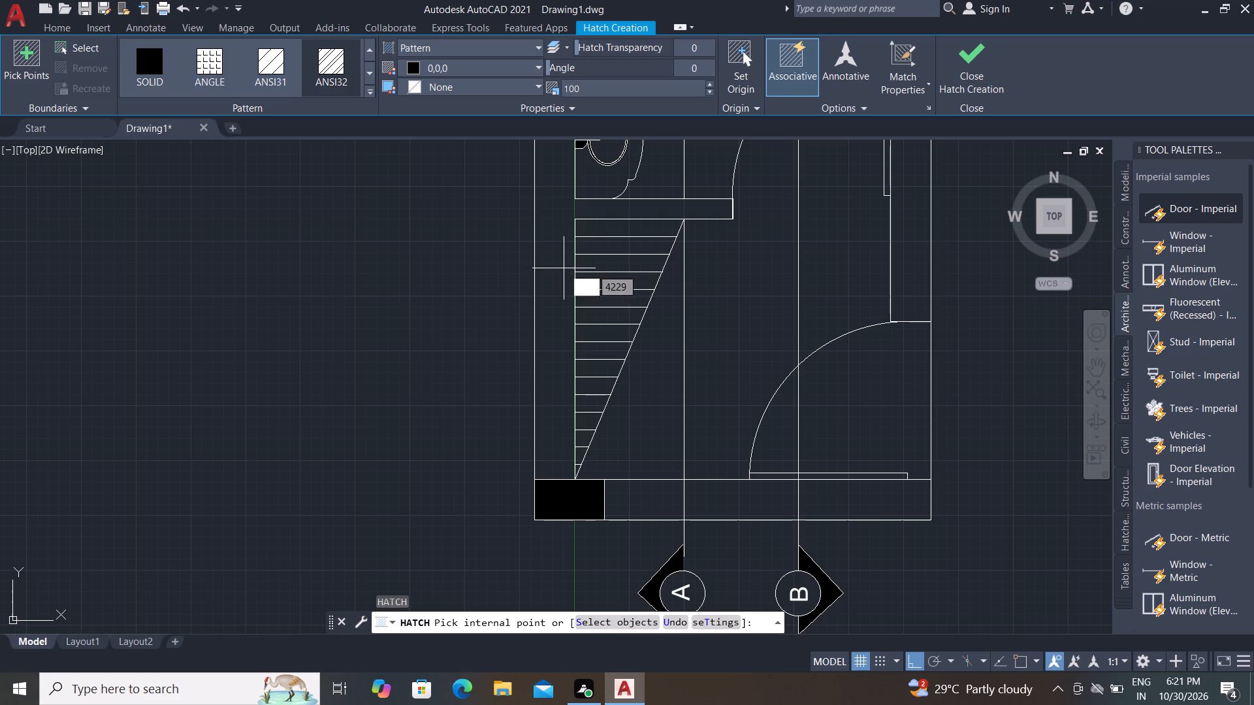
left_click(532, 277)
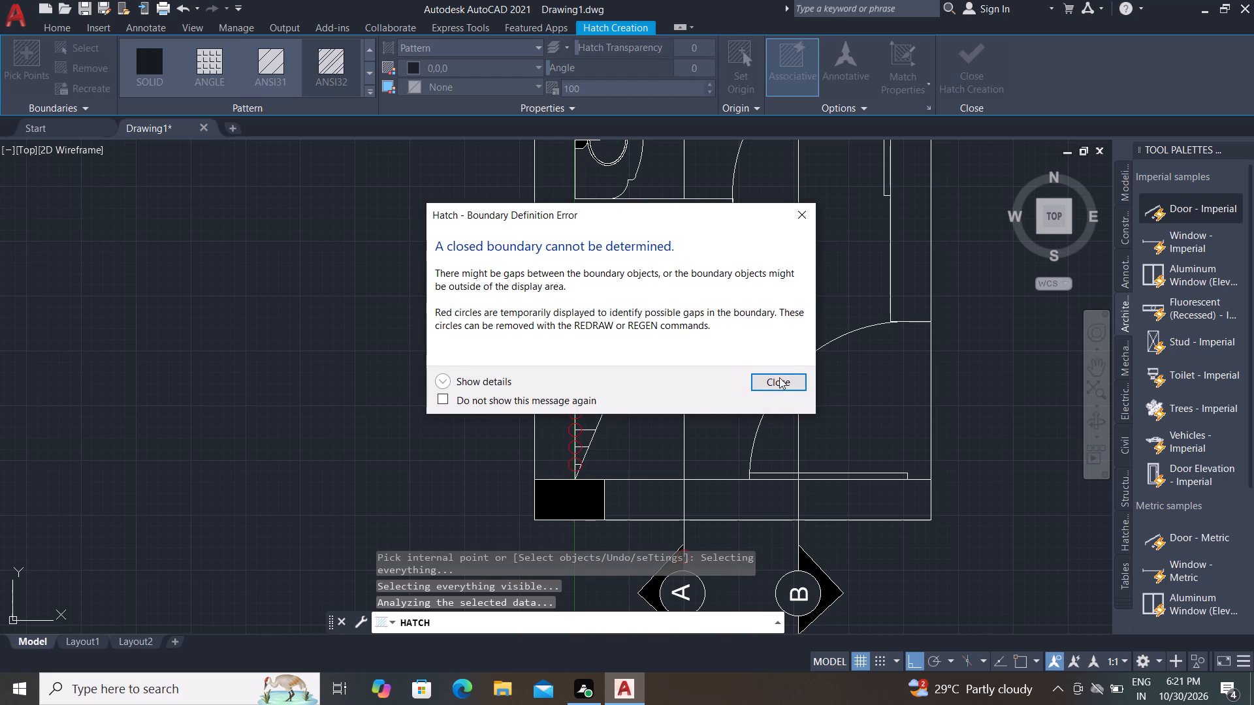
left_click(775, 374)
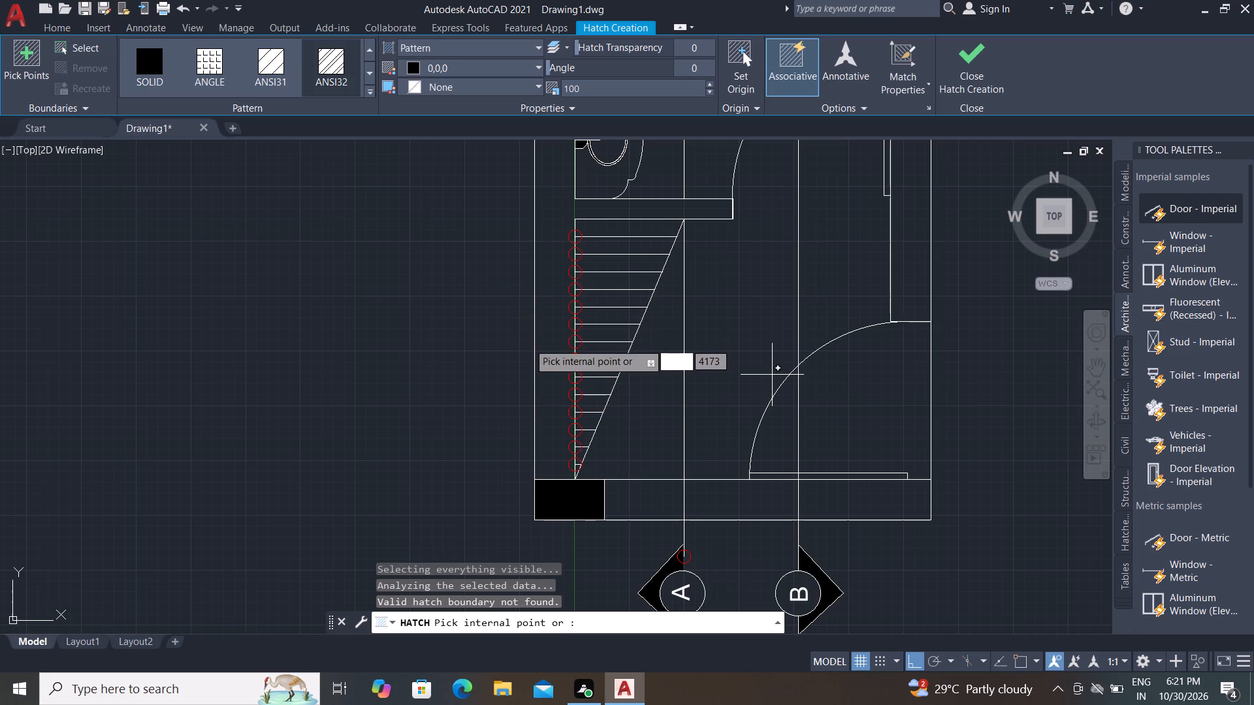
left_click(570, 212)
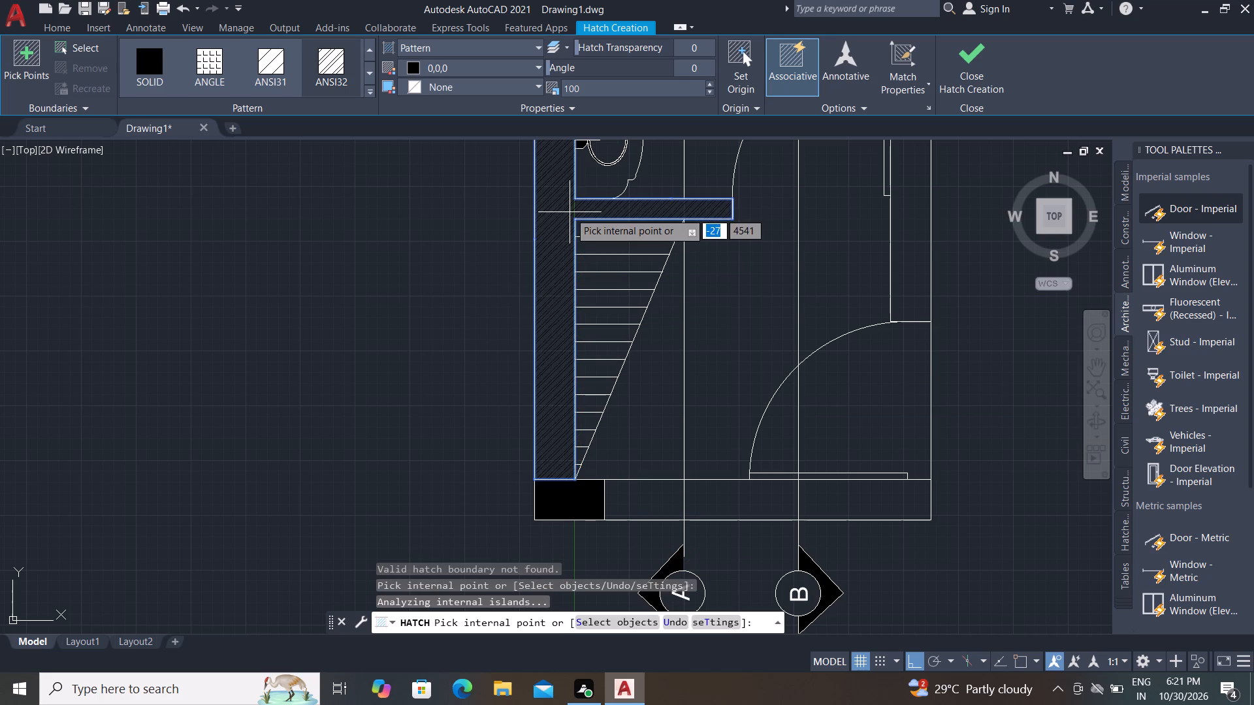
key("Escape")
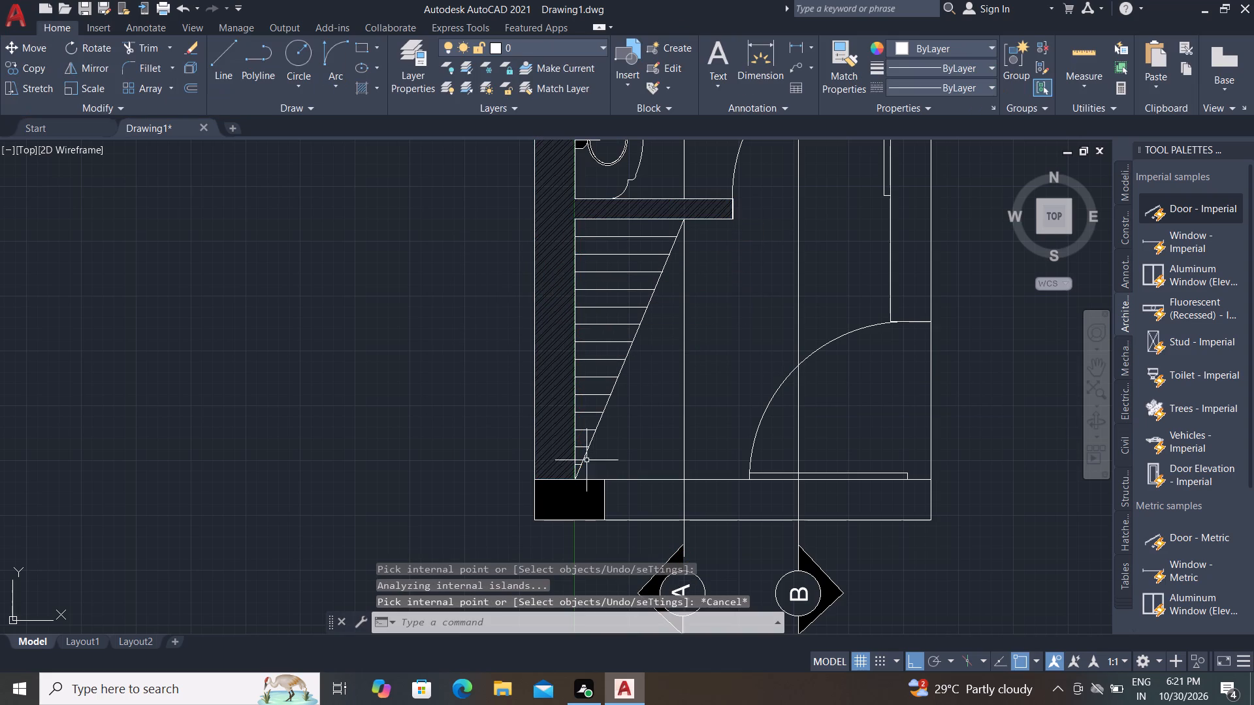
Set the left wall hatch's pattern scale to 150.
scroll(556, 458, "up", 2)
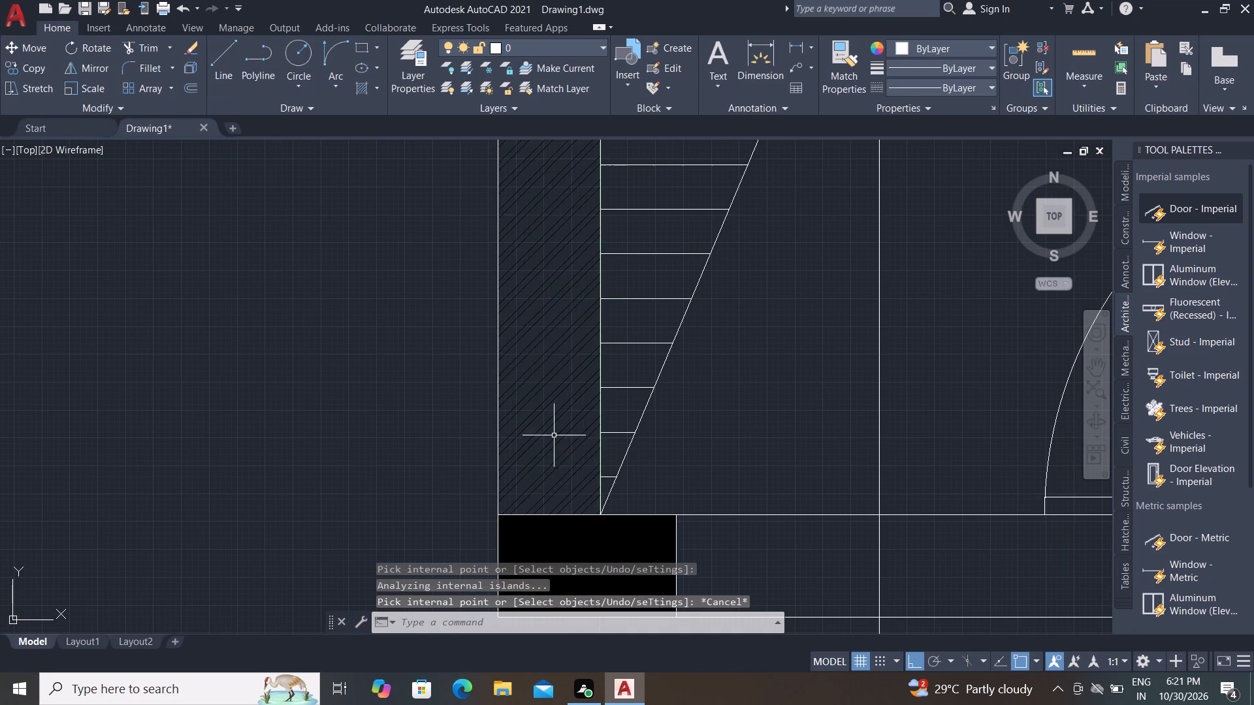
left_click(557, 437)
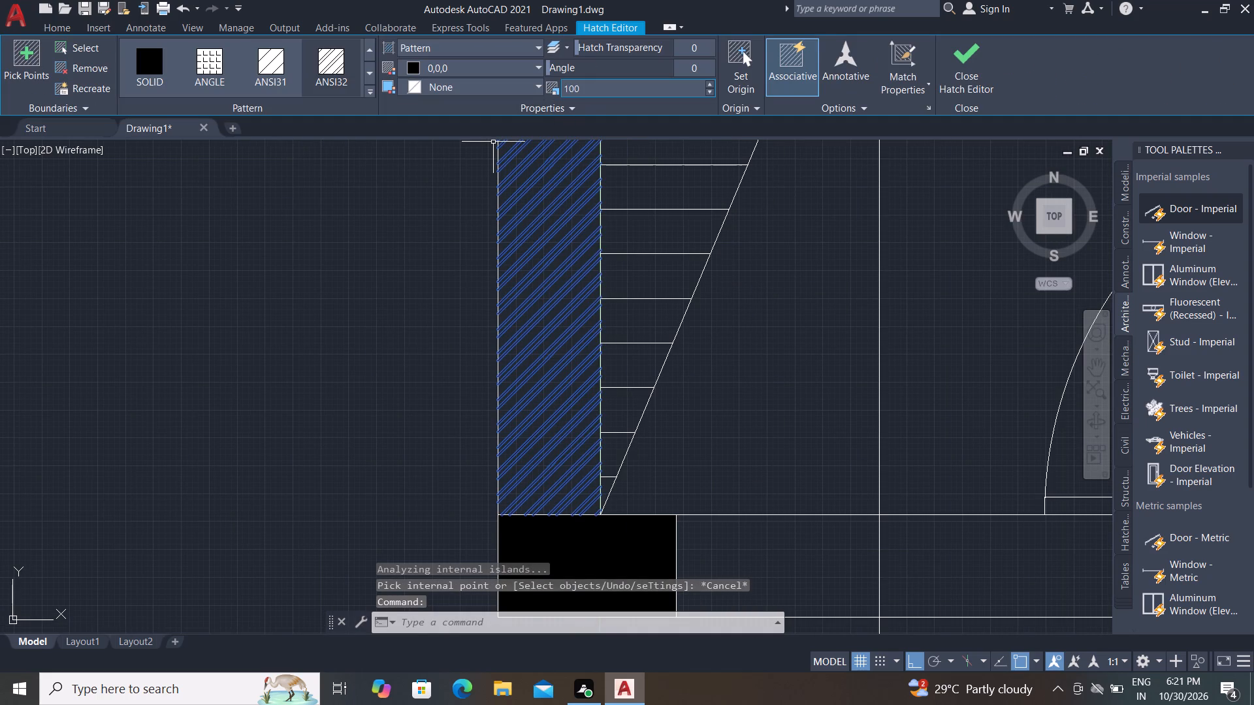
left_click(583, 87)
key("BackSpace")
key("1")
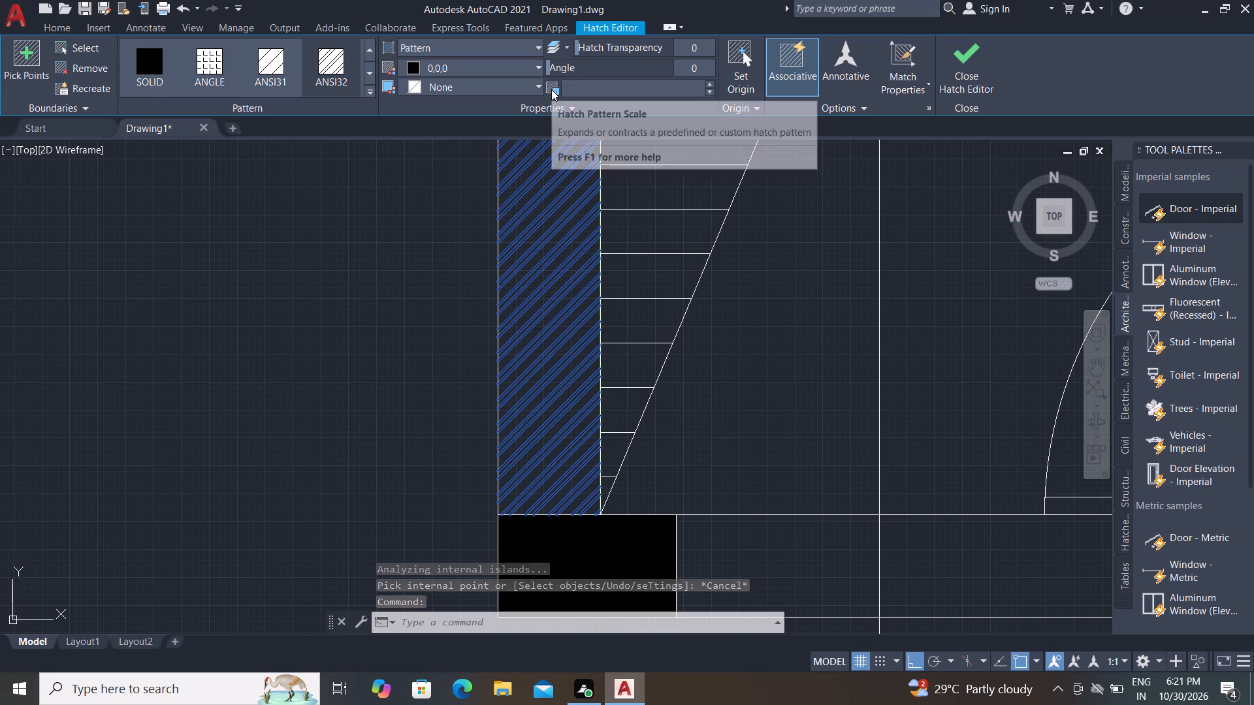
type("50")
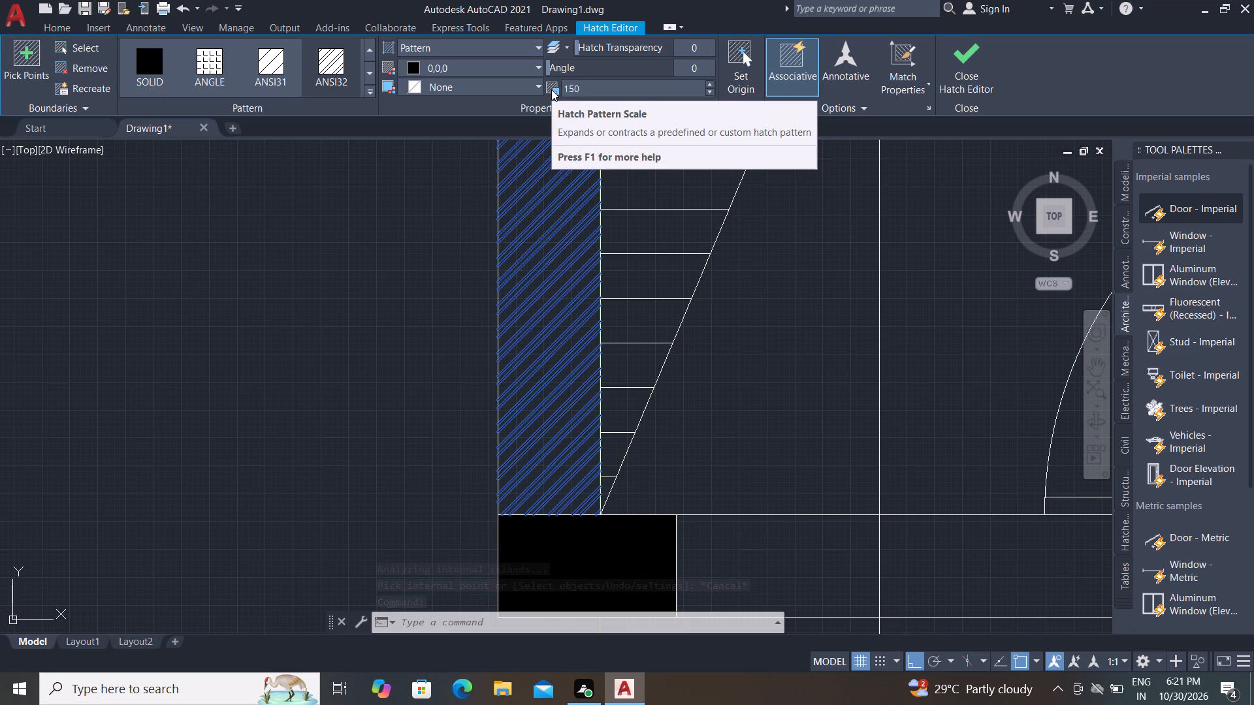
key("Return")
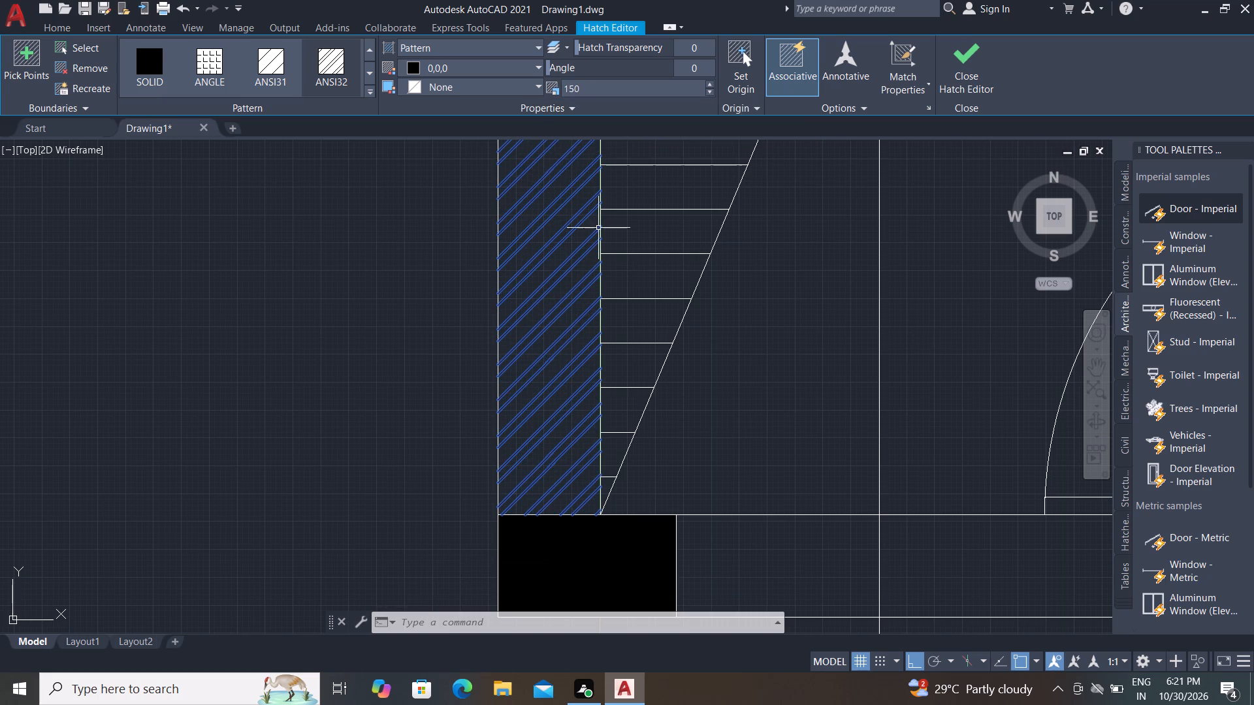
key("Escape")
Set the left wall hatch's pattern scale to 200.
left_click(570, 185)
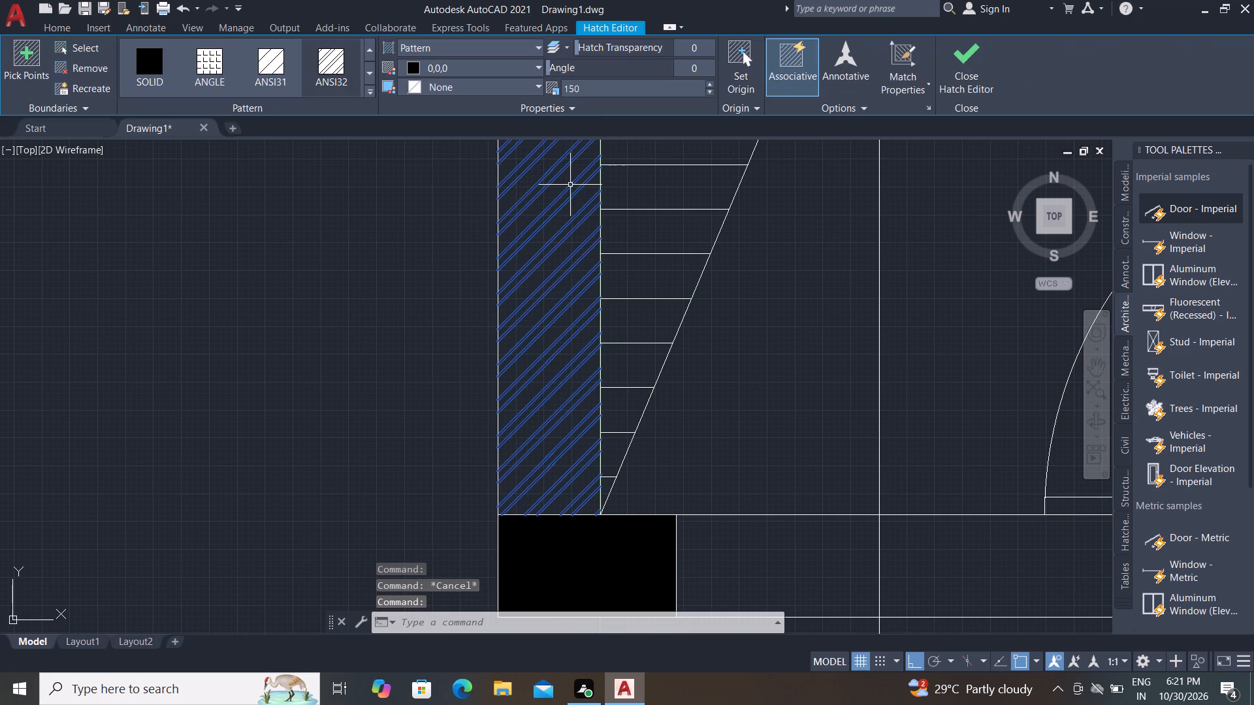
left_click(609, 90)
key("BackSpace")
type("200")
key("Return")
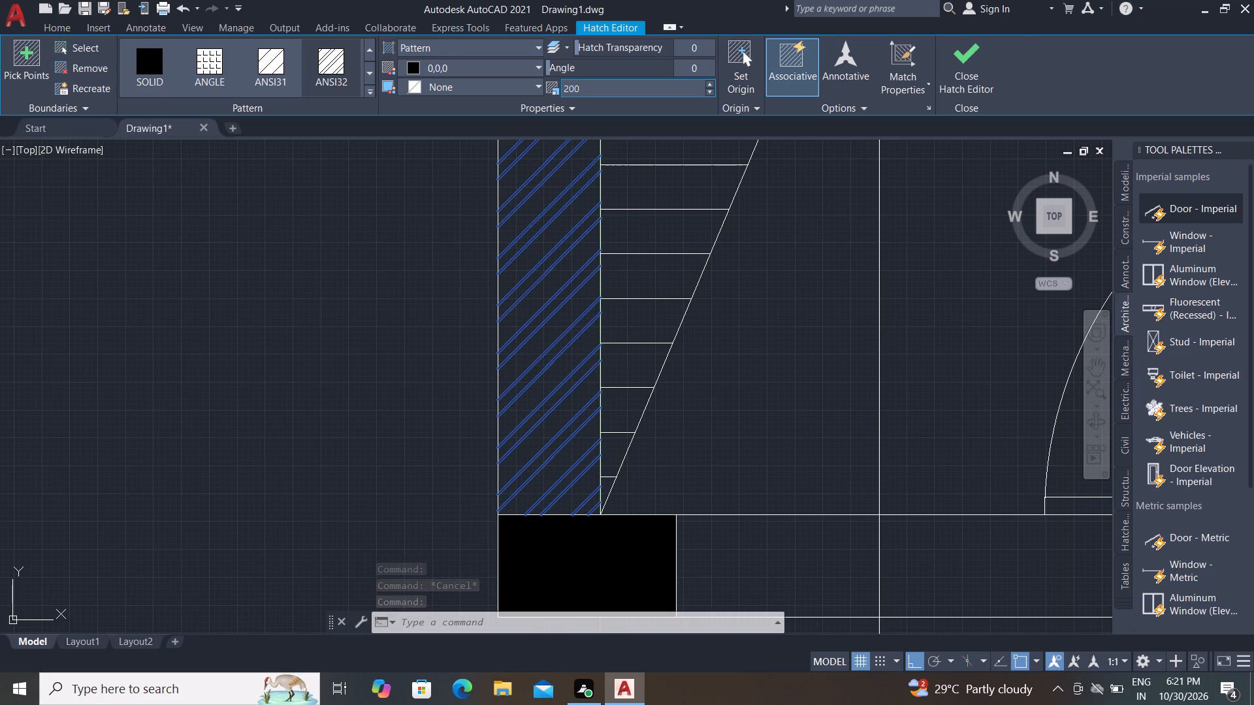
key("Escape")
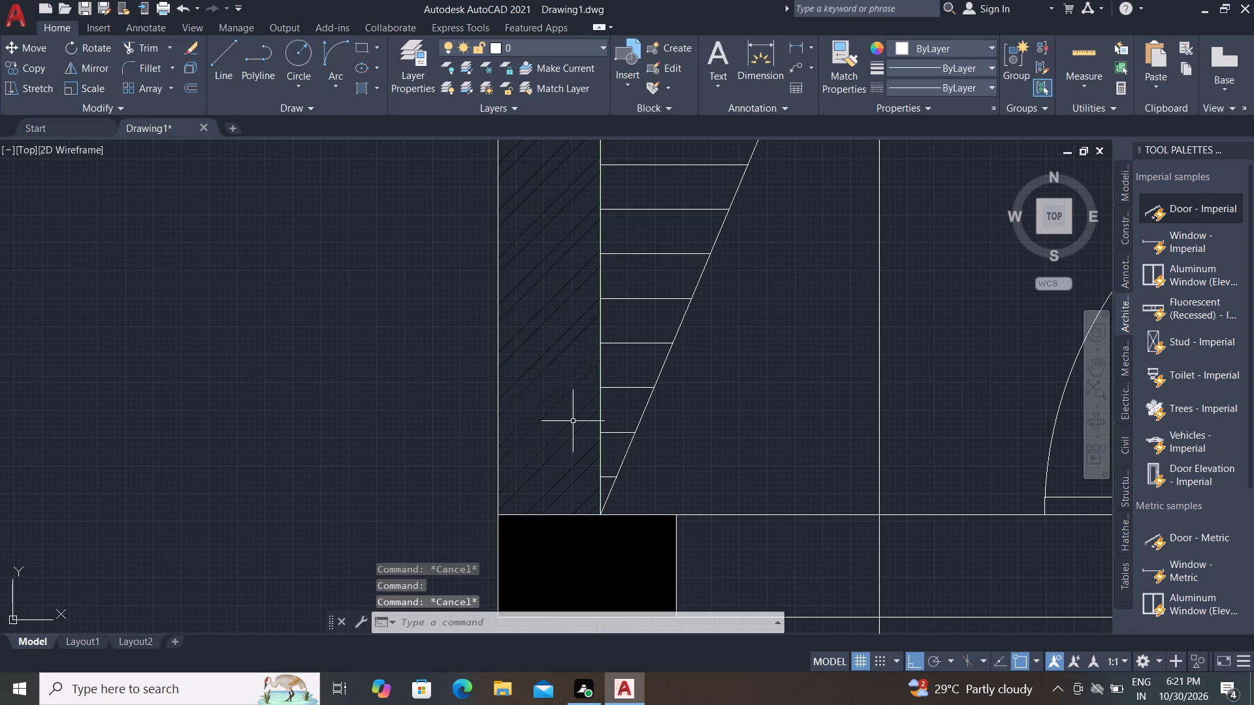
Change the left wall hatch's color to white, 255,255,255.
left_click(570, 419)
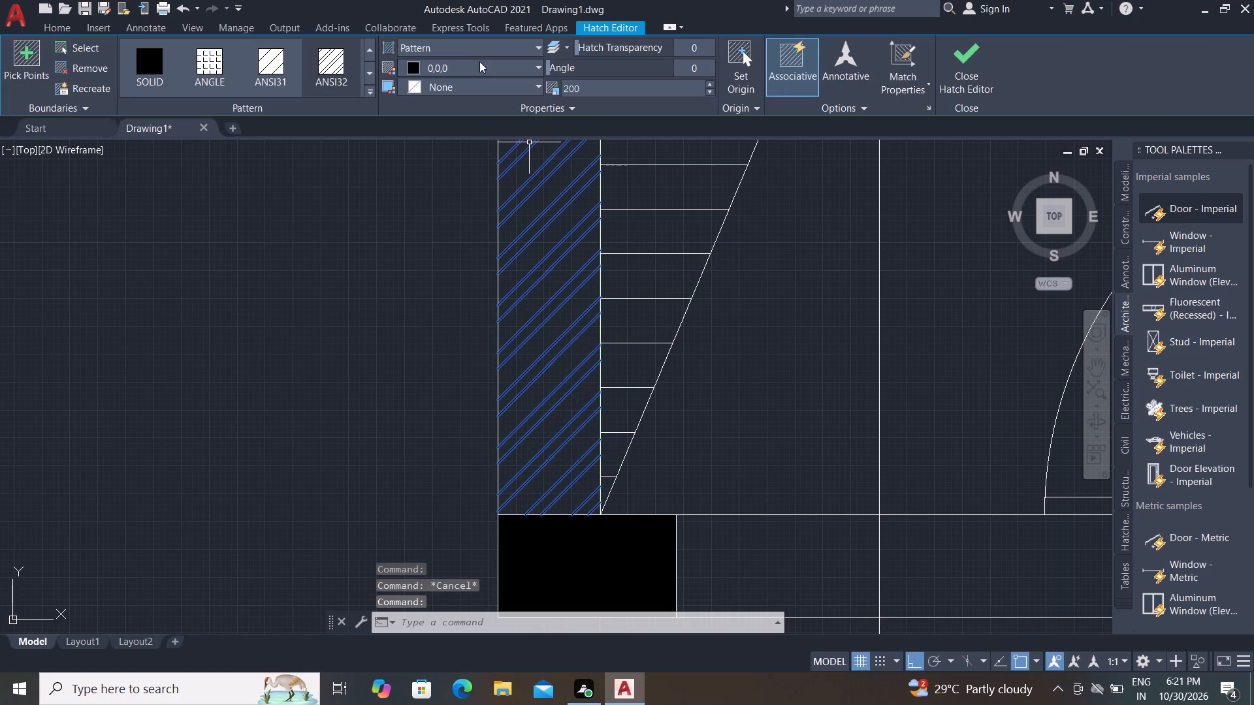
left_click(479, 61)
left_click(413, 199)
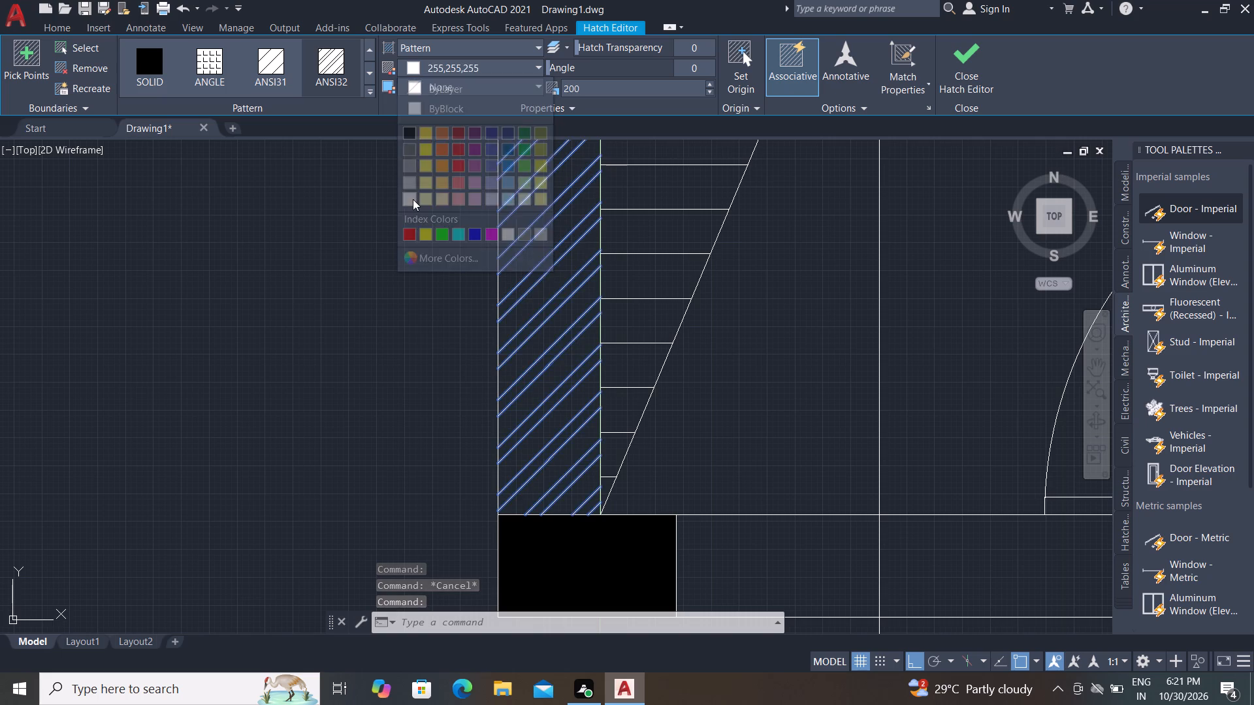
key("Escape")
Hatch the left wall above section line C, the top wall beside the window and the right wall with ANSI32 at scale 100.
scroll(536, 490, "down", 2)
scroll(534, 393, "down", 1)
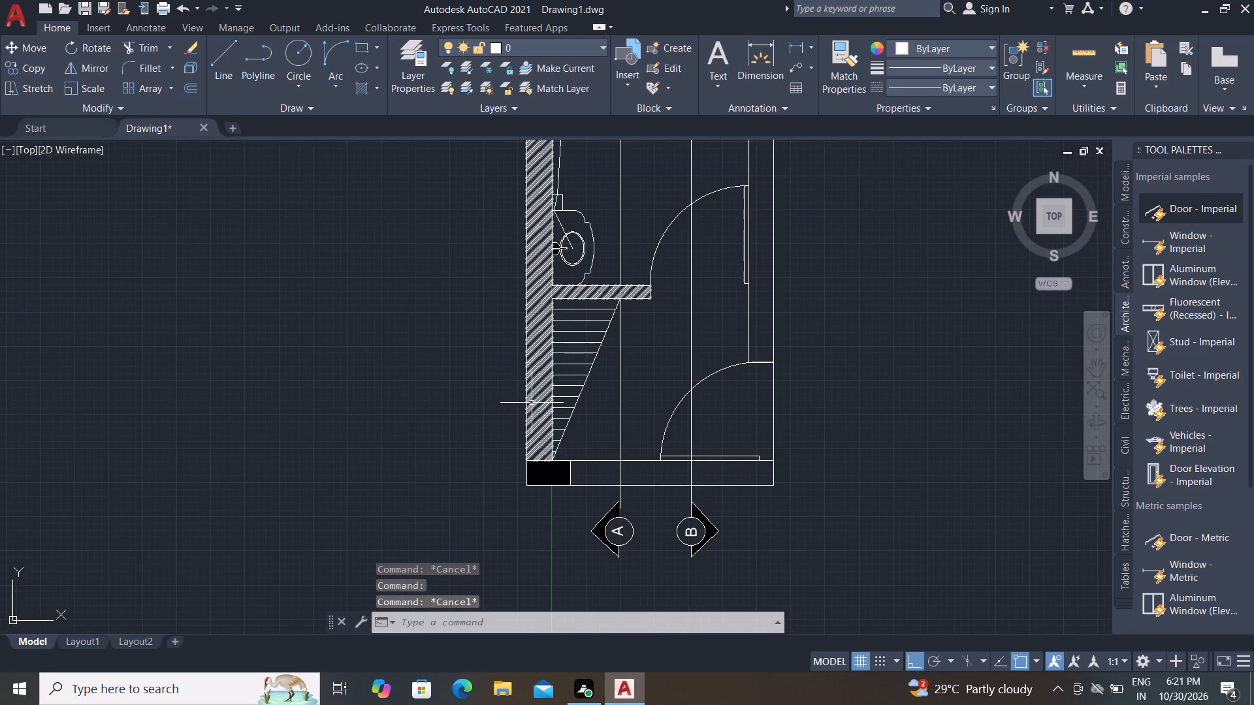
scroll(552, 424, "down", 2)
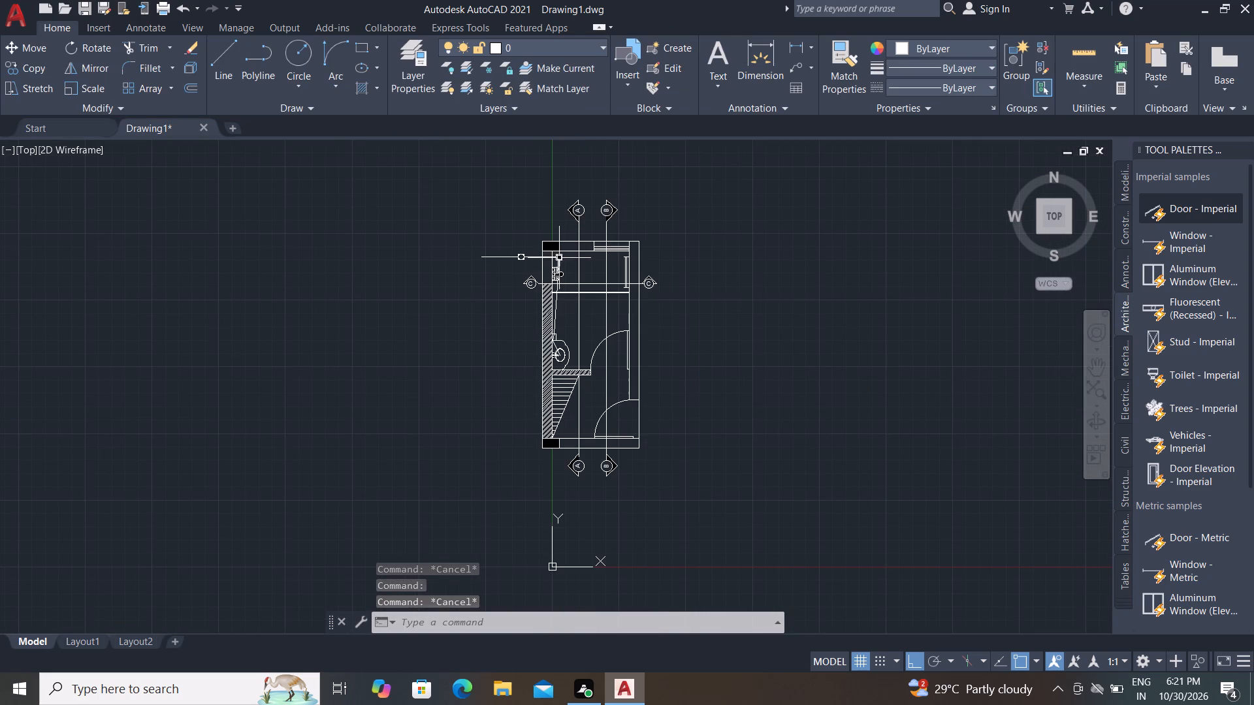
scroll(553, 255, "up", 3)
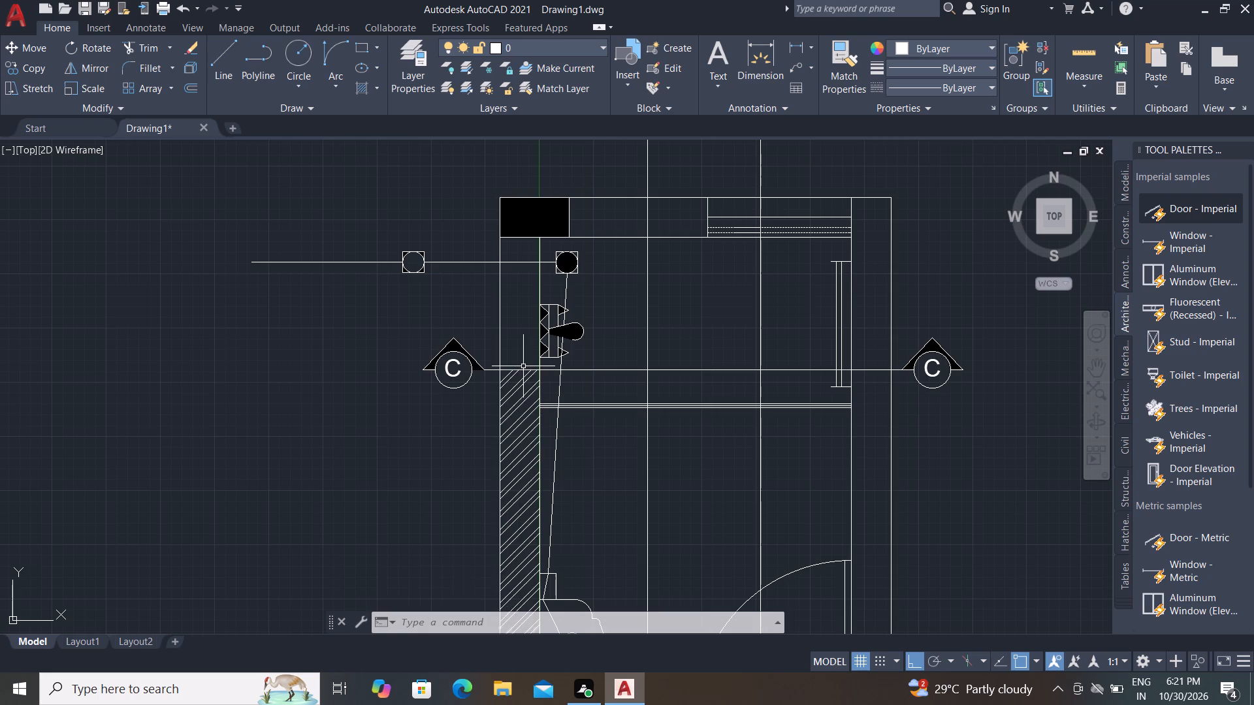
key("space")
left_click(527, 326)
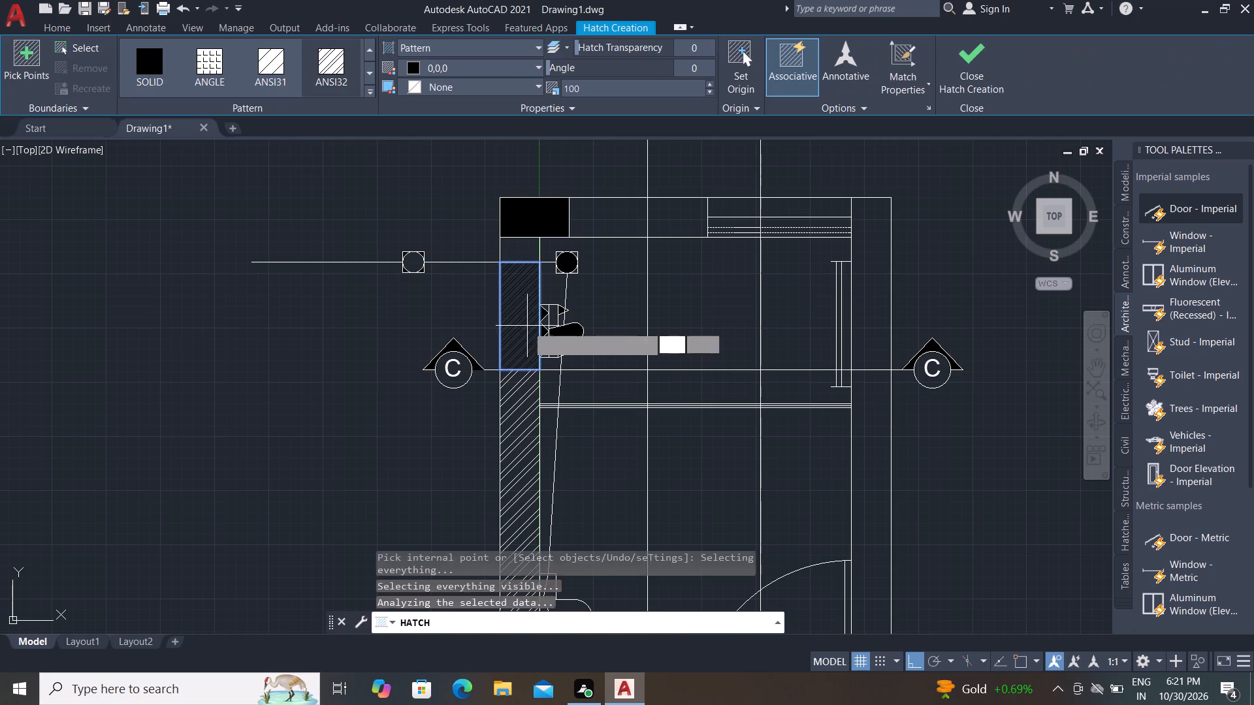
left_click(527, 246)
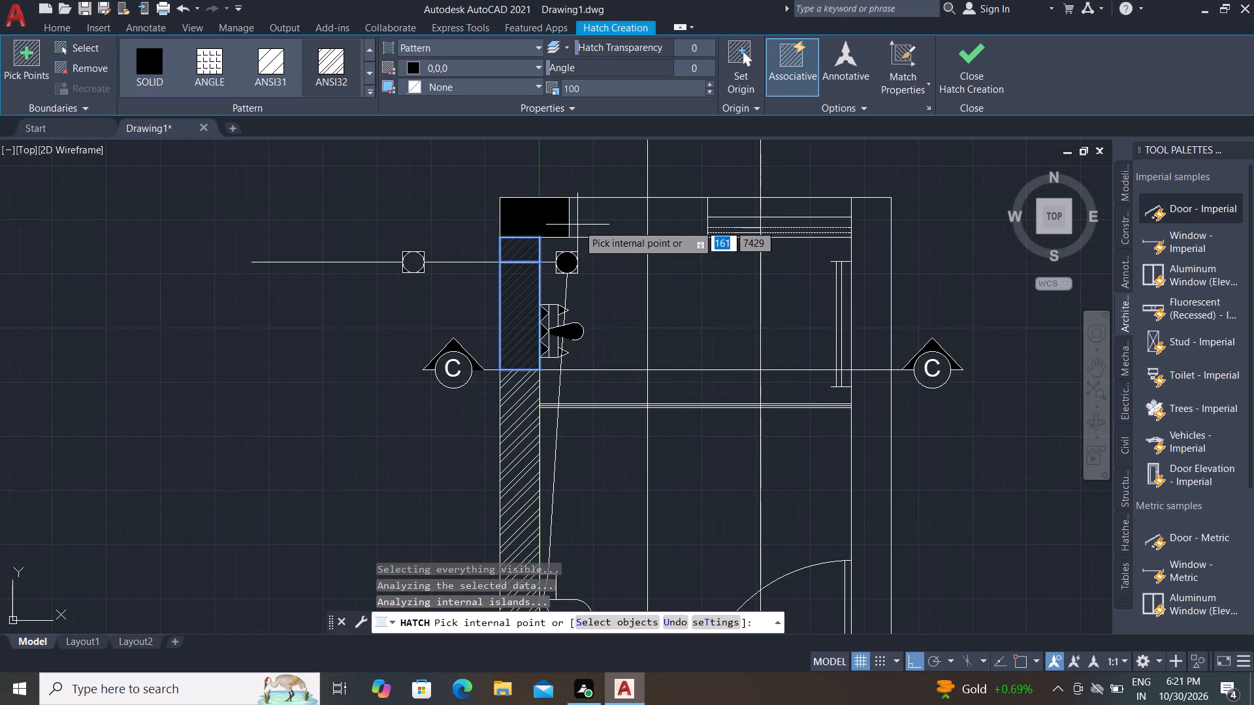
left_click(593, 213)
left_click(681, 206)
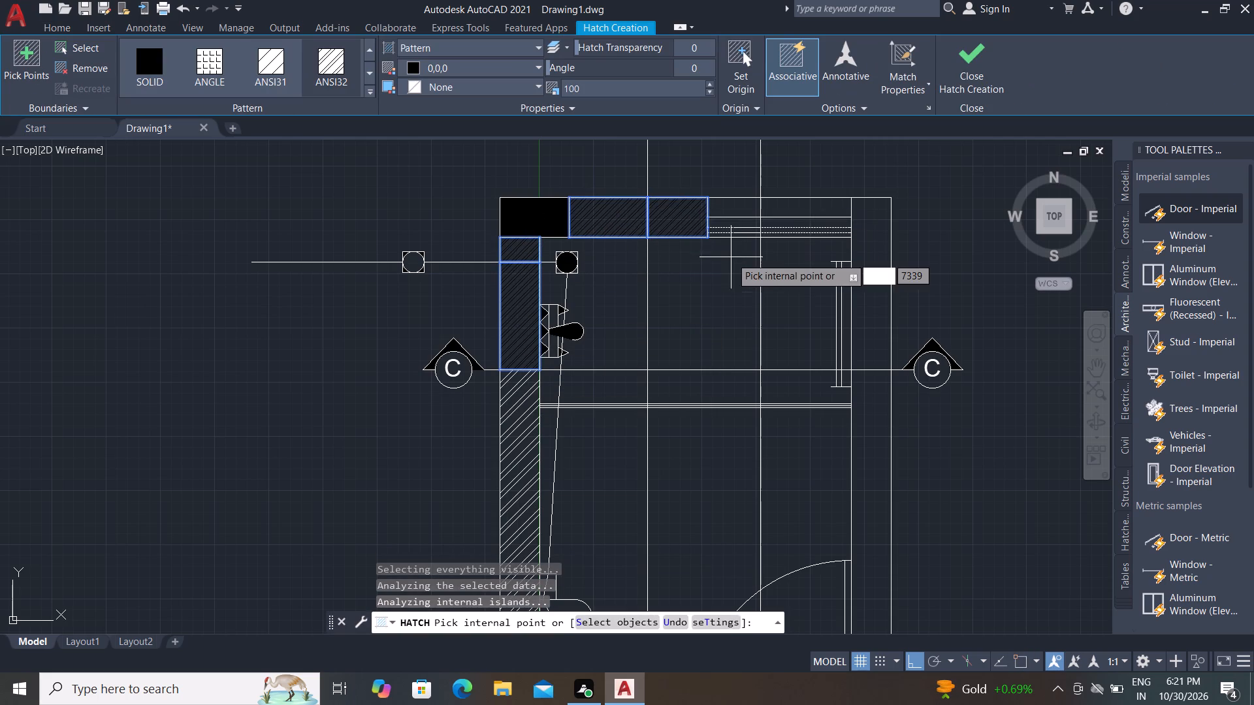
left_click(874, 268)
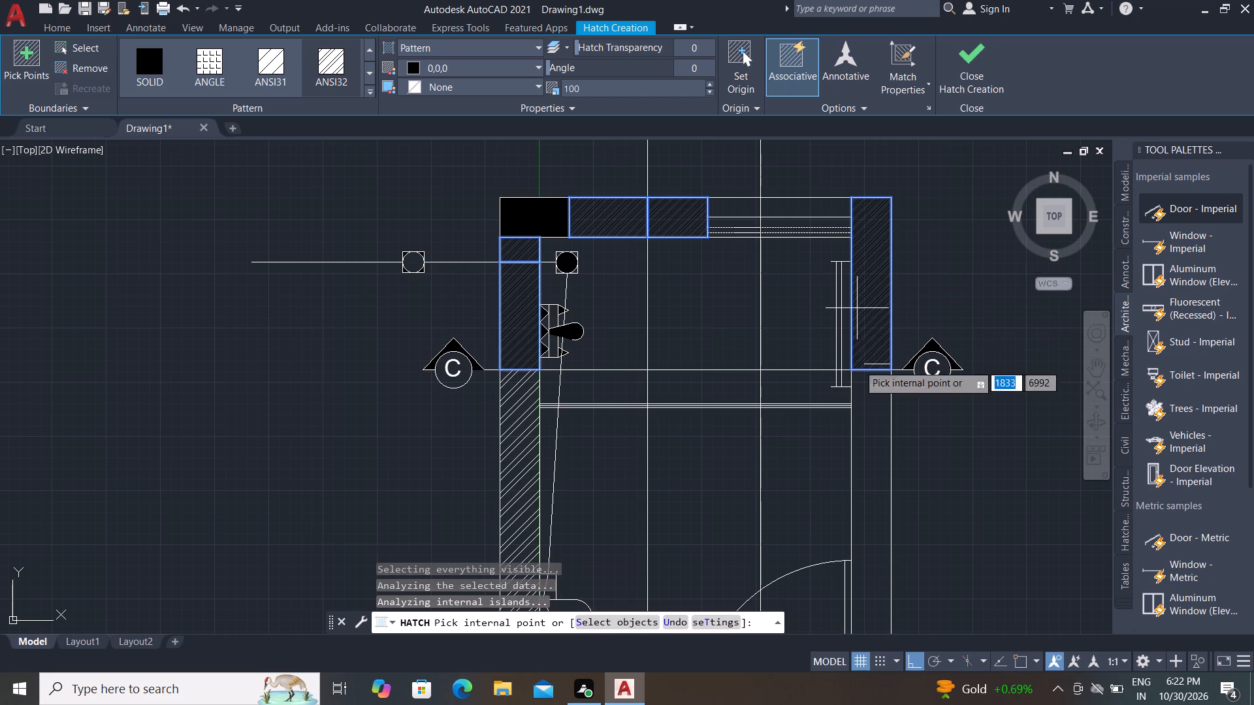
left_click(888, 441)
scroll(888, 424, "down", 3)
key("Escape")
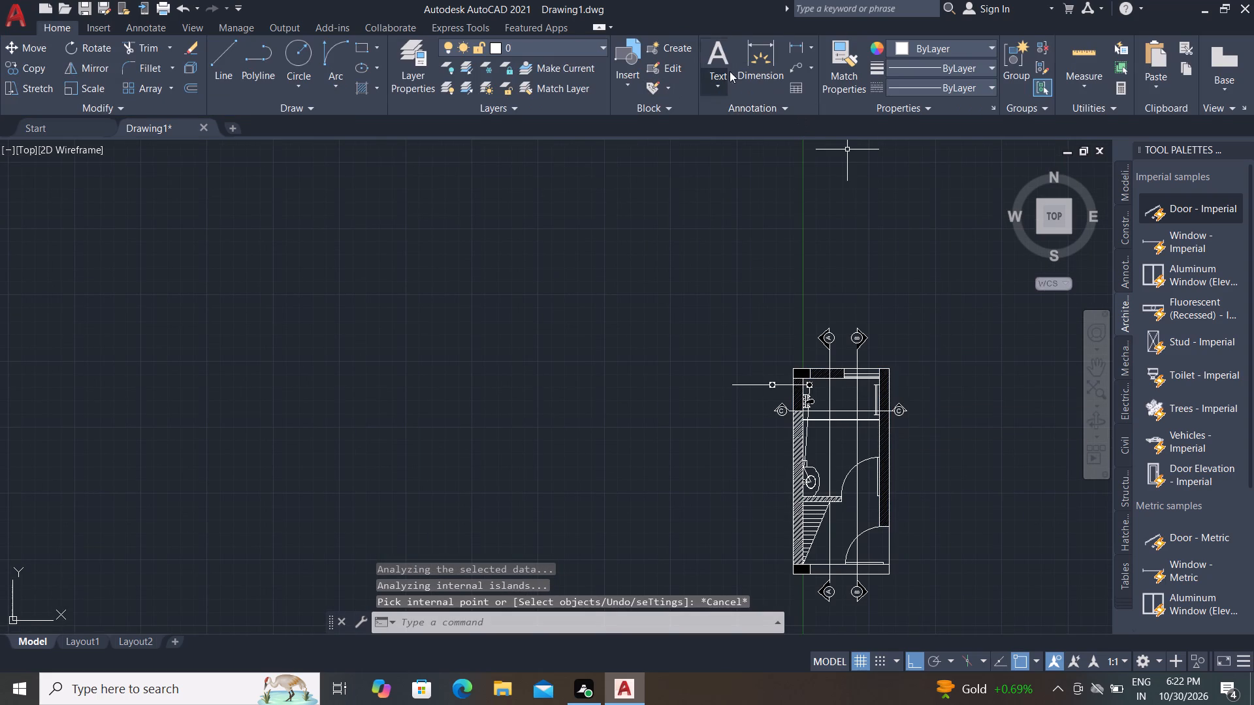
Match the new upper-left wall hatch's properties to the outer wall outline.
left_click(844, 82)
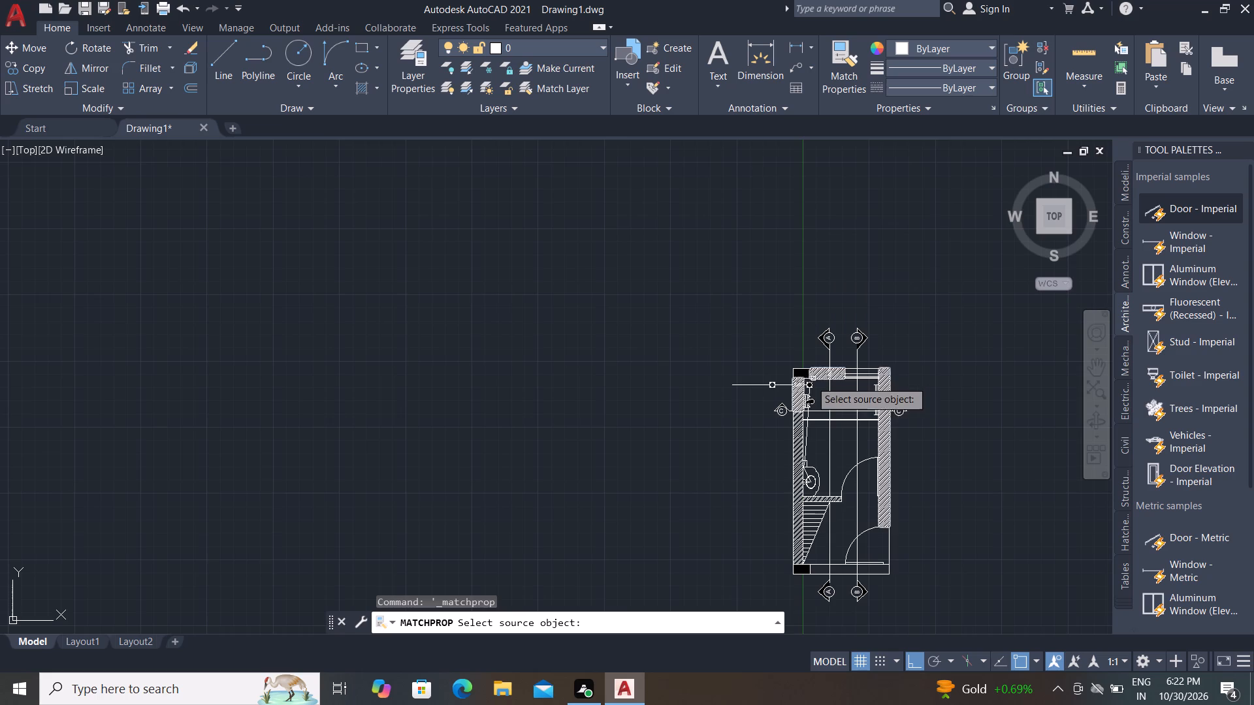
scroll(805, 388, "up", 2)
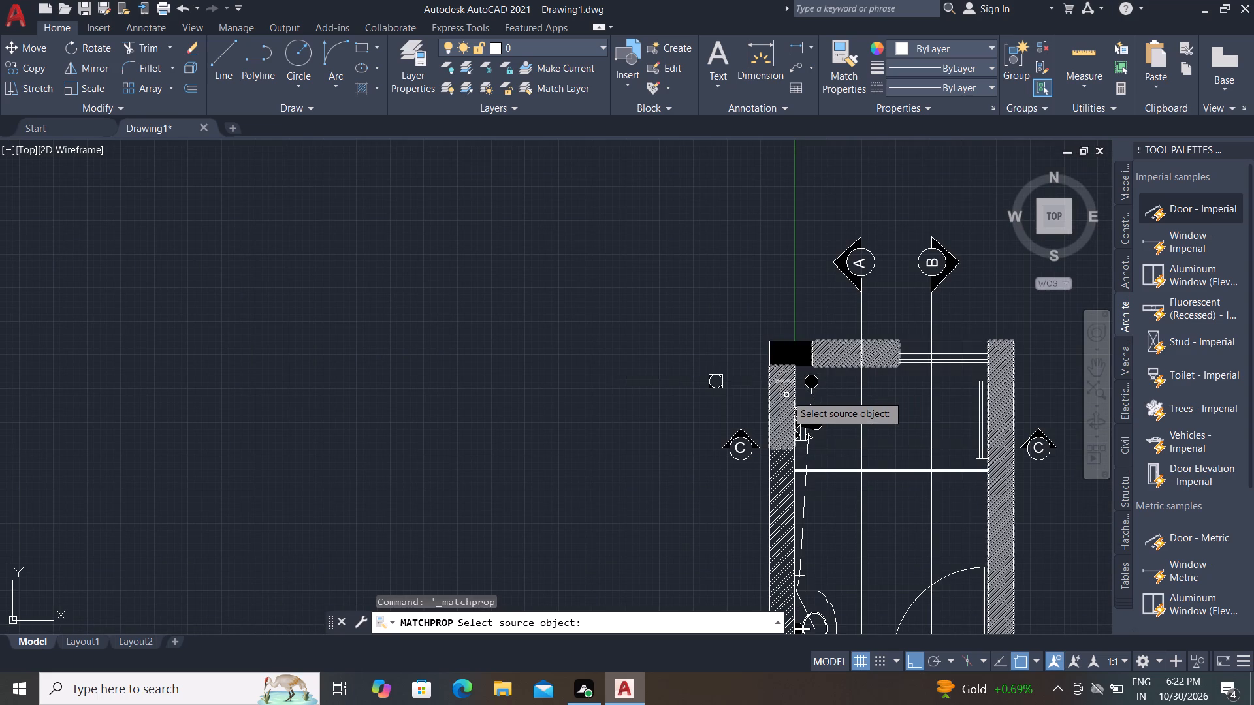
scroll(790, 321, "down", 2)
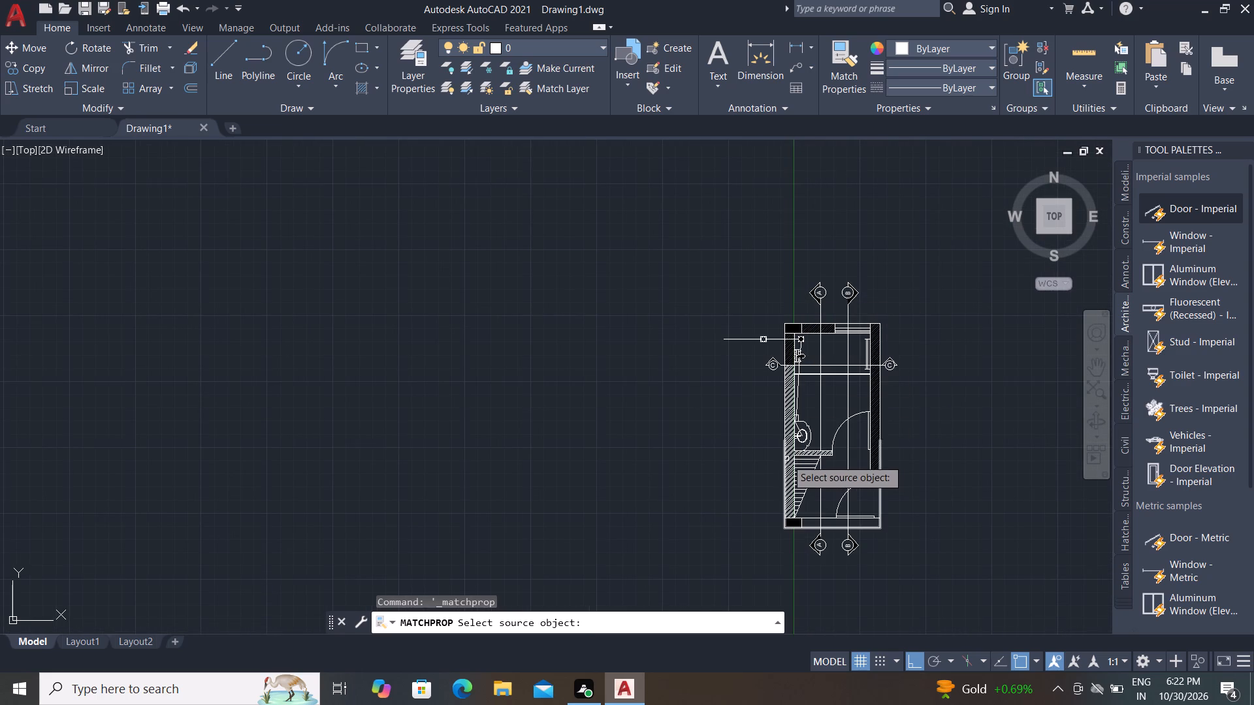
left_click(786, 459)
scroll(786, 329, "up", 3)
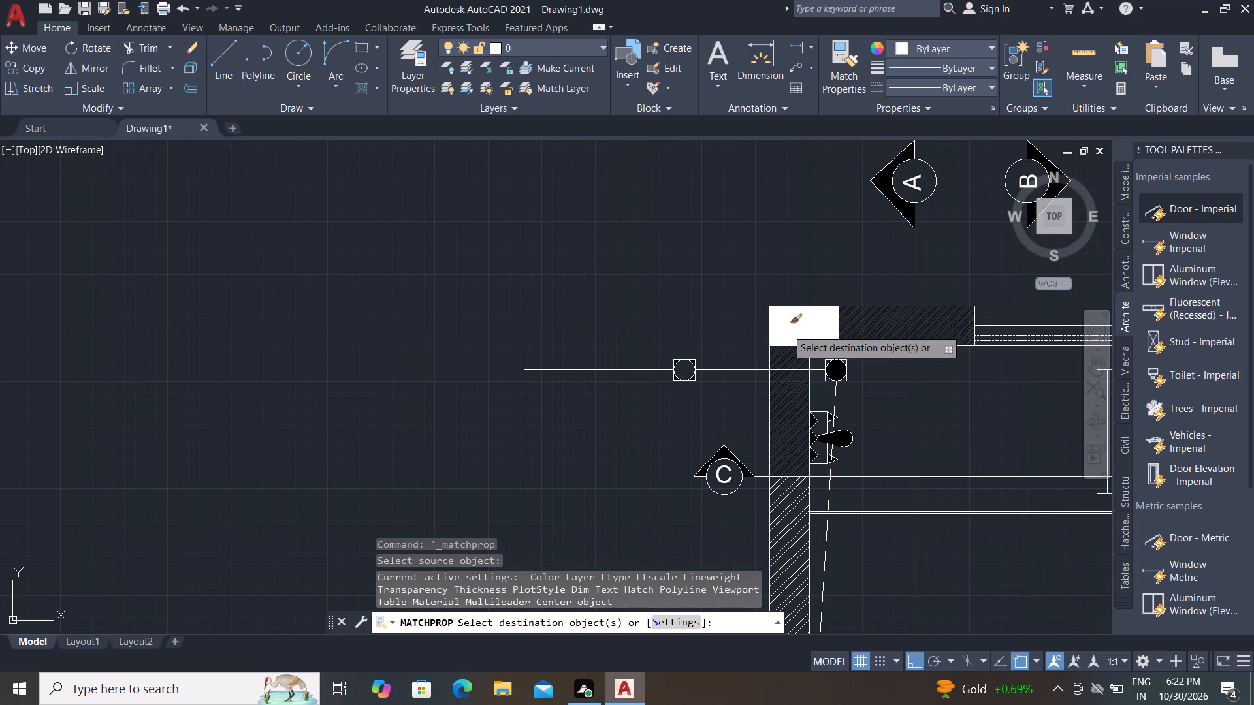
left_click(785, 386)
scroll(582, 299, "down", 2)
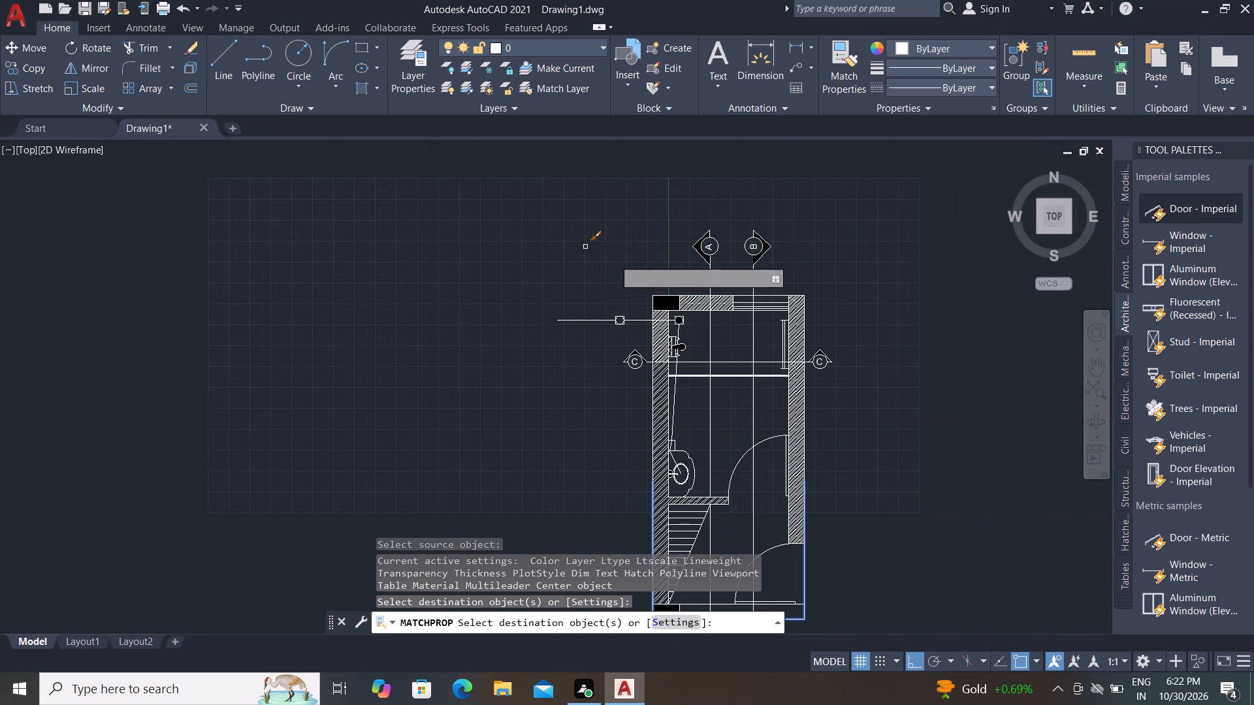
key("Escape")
Match the right wall's hatch to the properties of the left wall hatch below section line C.
scroll(834, 399, "down", 2)
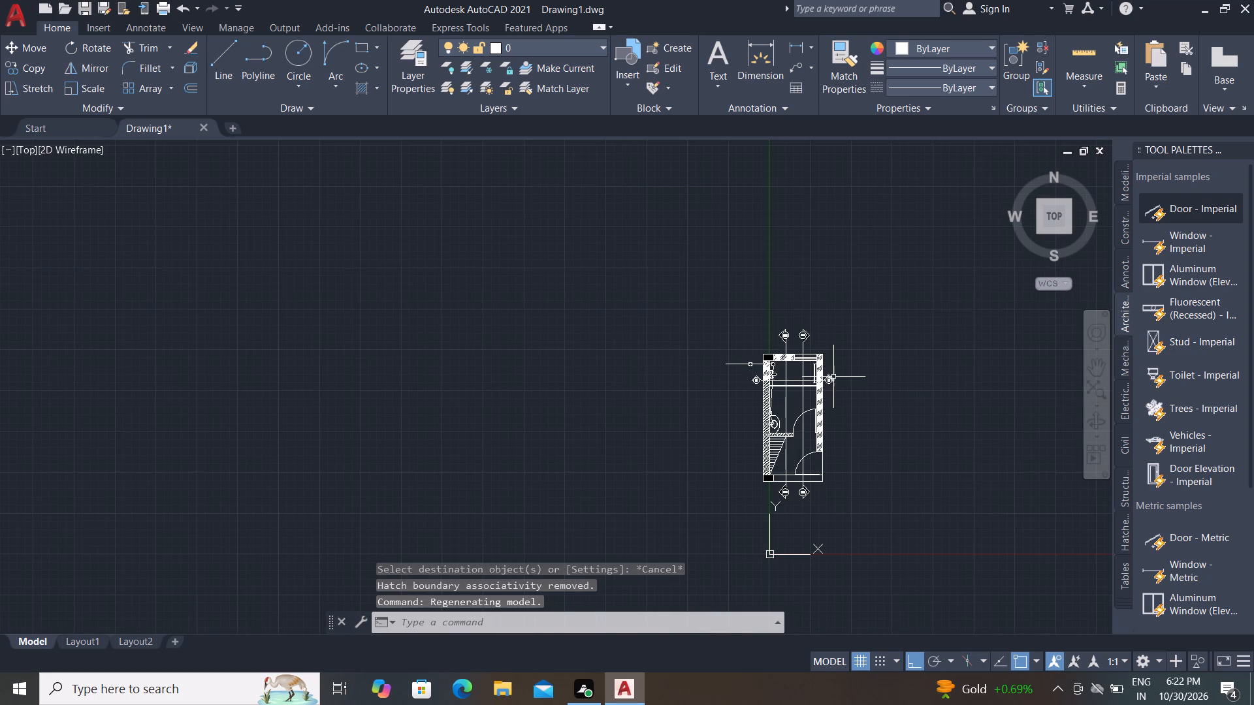
scroll(808, 423, "up", 4)
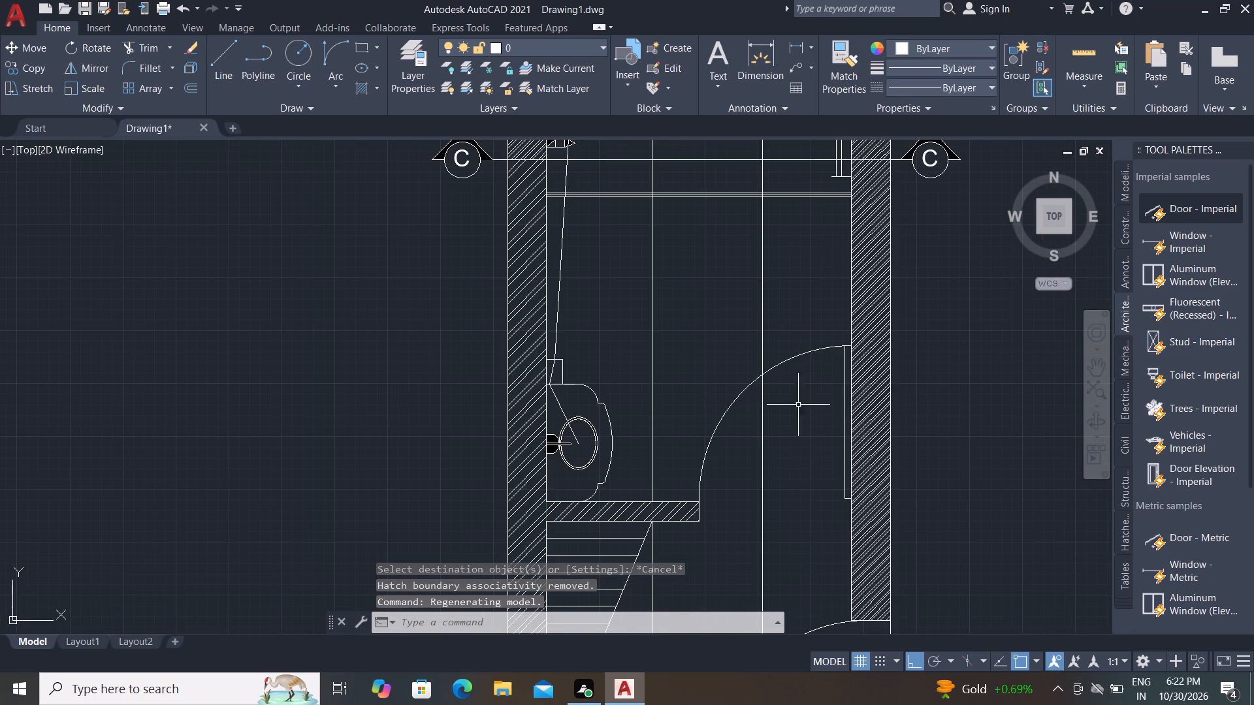
left_click(836, 74)
left_click(528, 243)
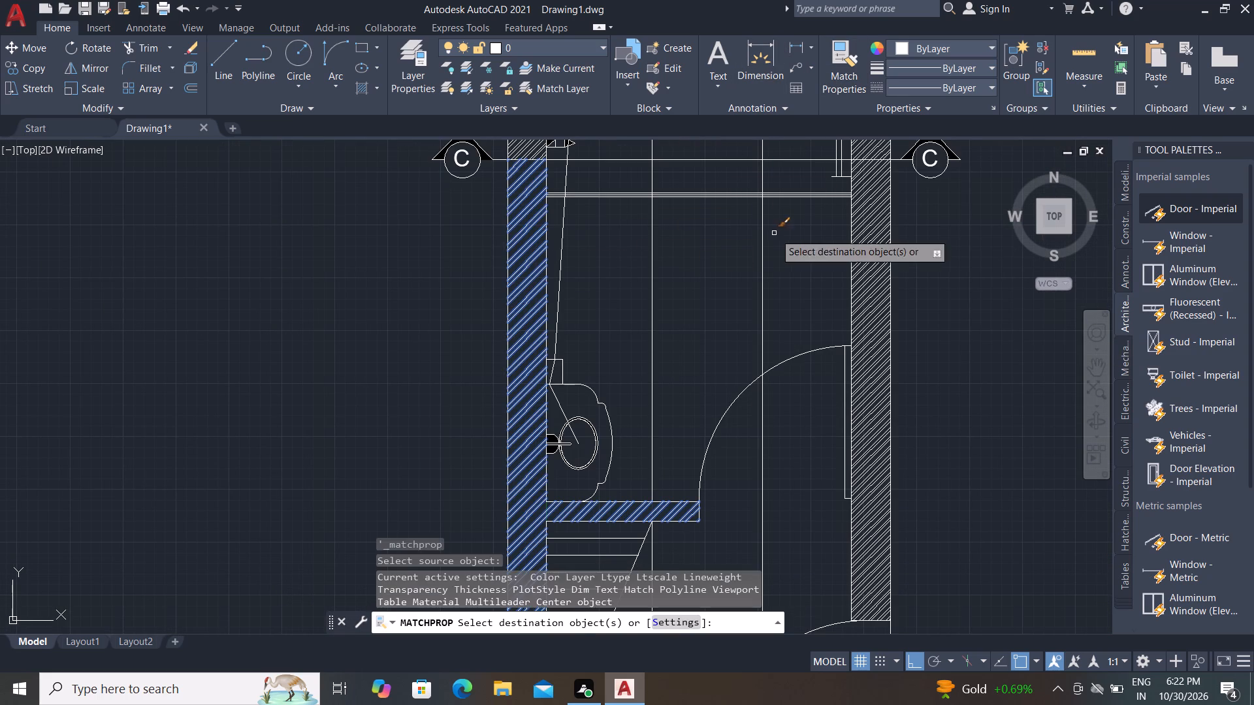
left_click(867, 239)
scroll(771, 404, "down", 1)
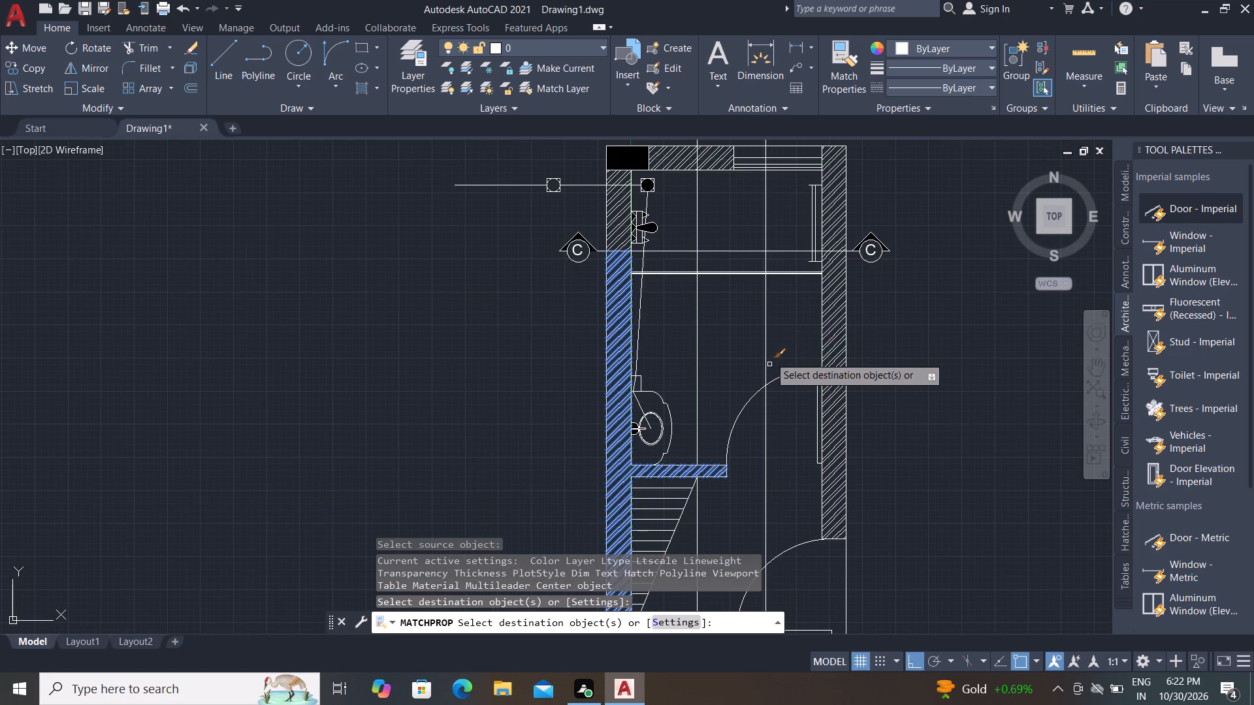
key("Escape")
Hatch the three bottom wall sections between the black column and the right corner with ANSI32 at scale 100.
scroll(765, 381, "down", 2)
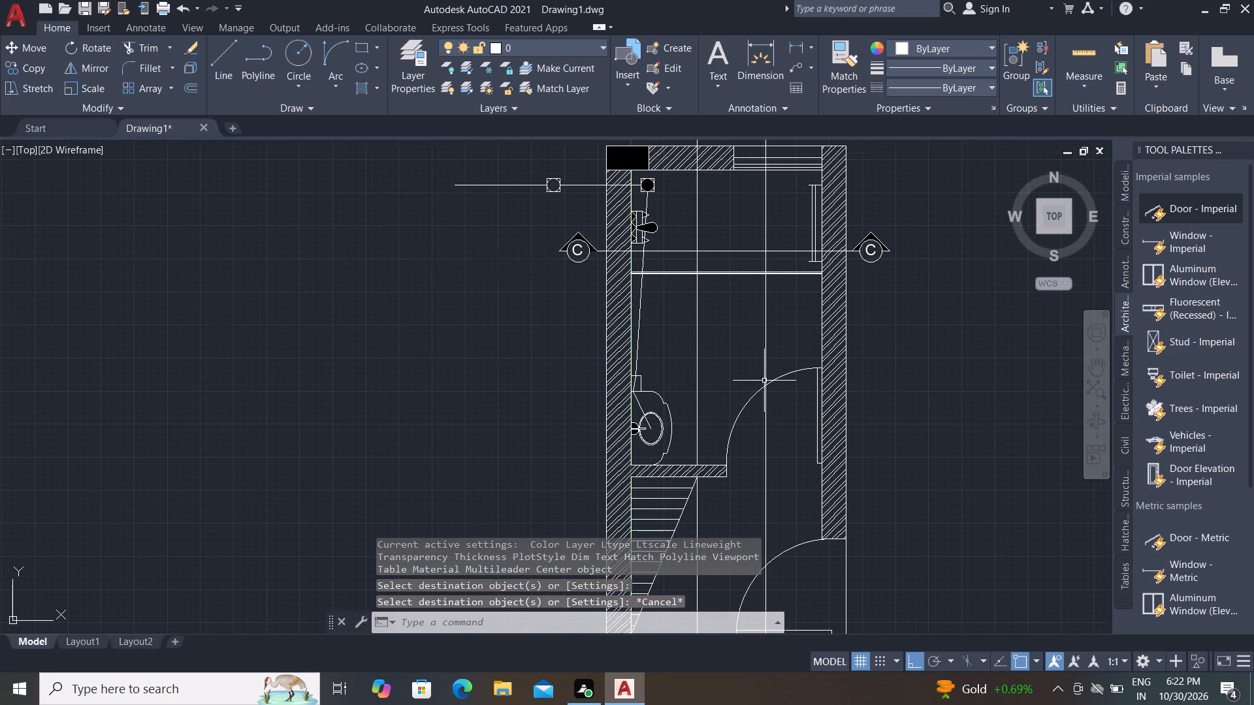
middle_click_drag(772, 385, 737, 277)
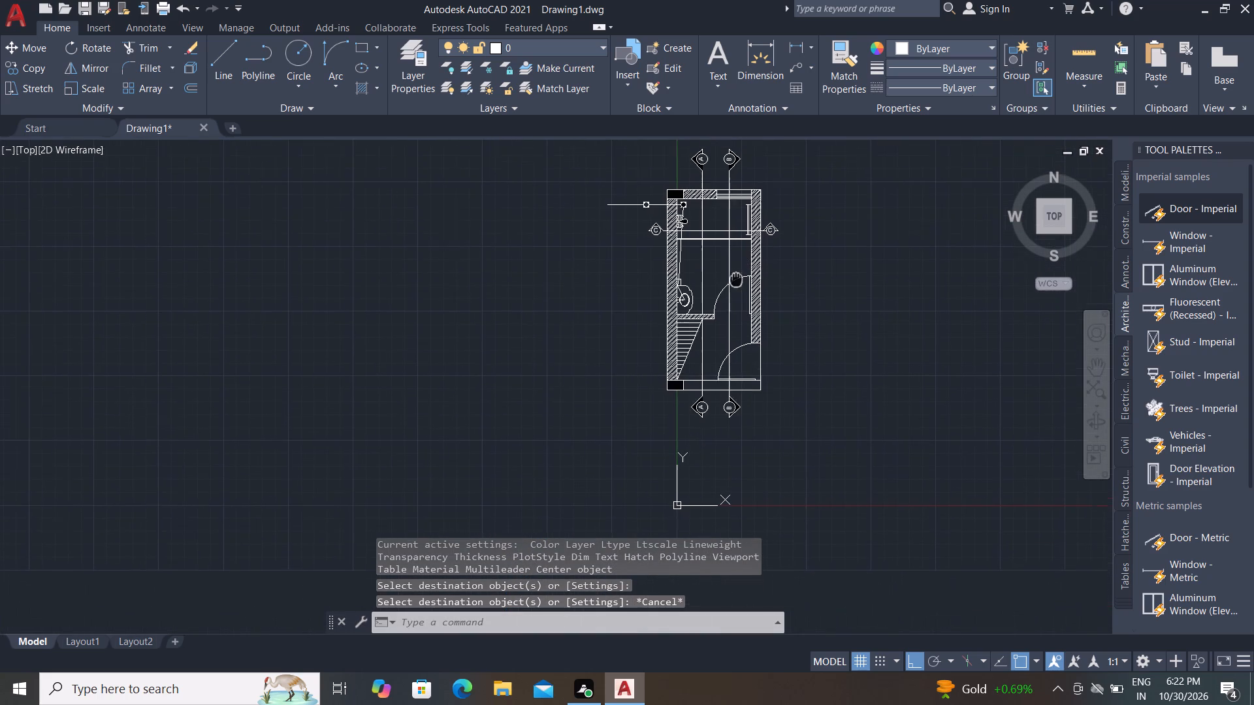
scroll(731, 426, "up", 3)
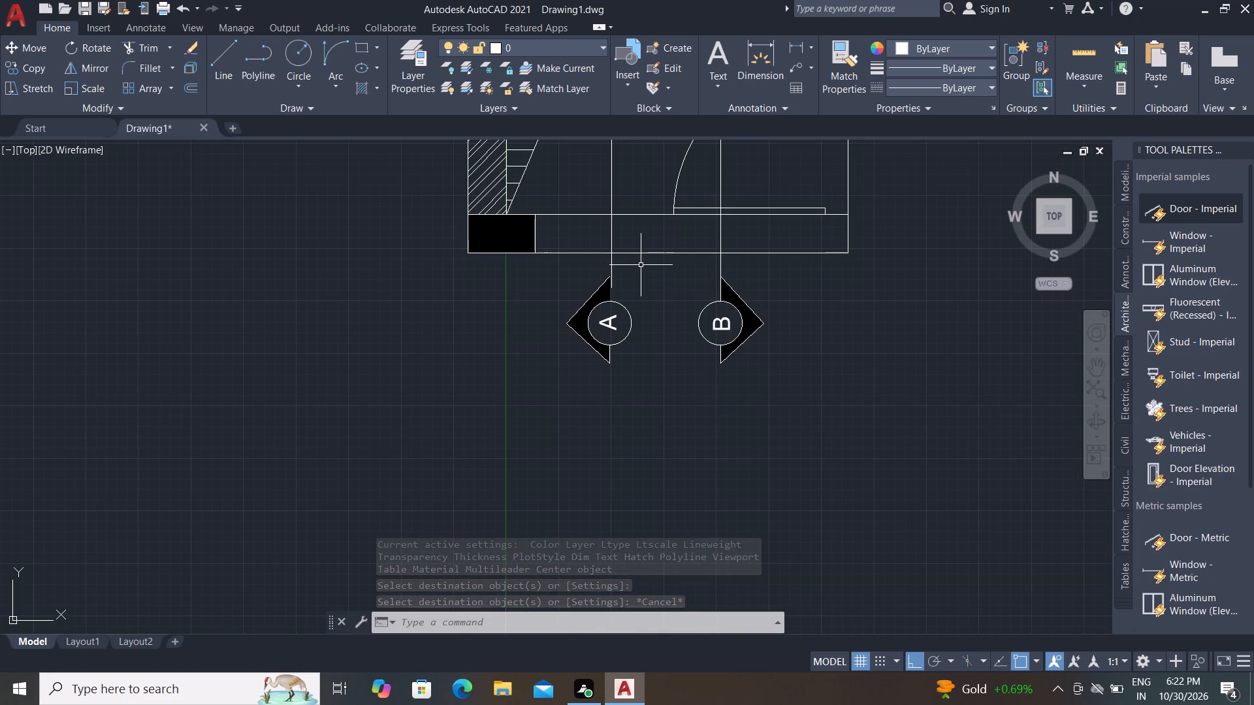
type("H")
key("space")
left_click(671, 228)
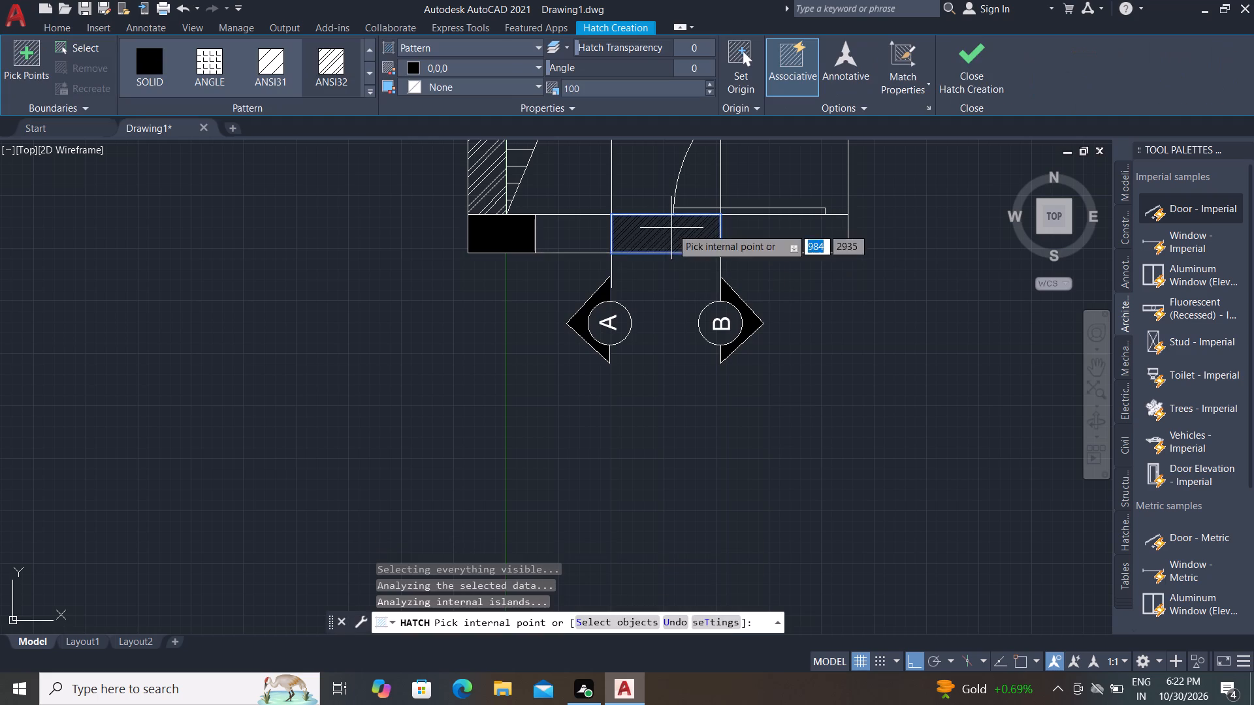
left_click(562, 230)
left_click(807, 232)
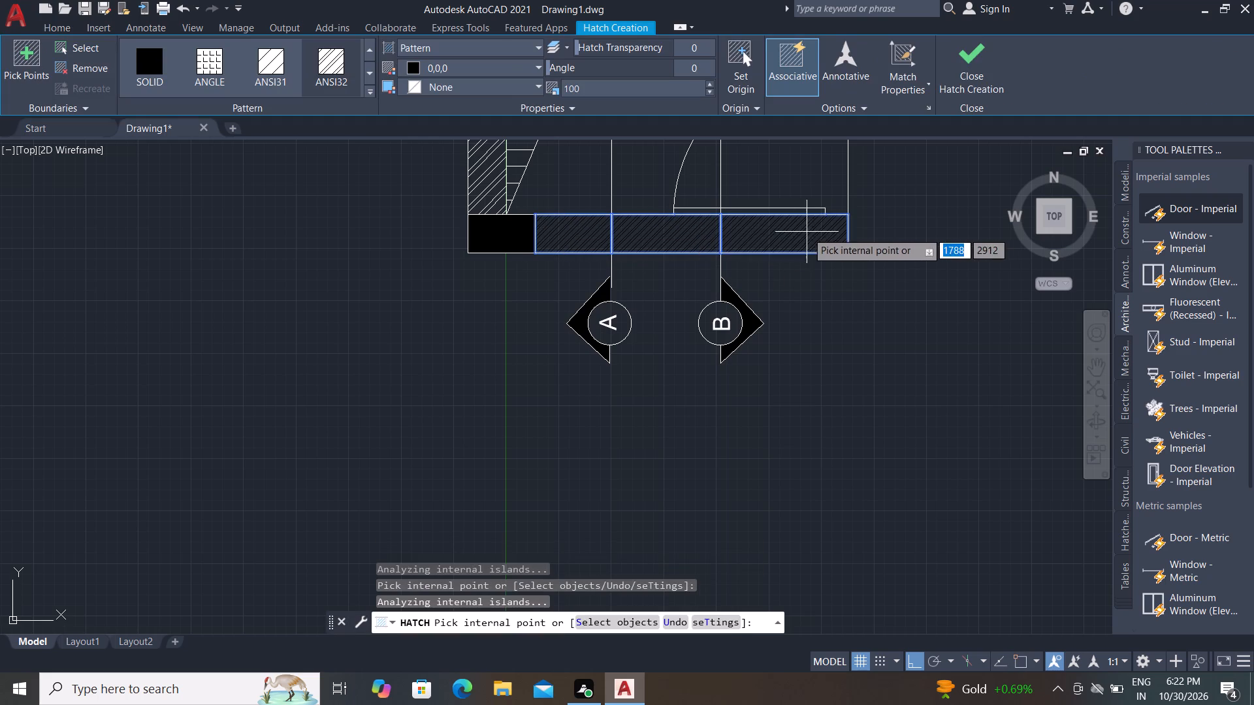
key("Escape")
Match the bottom wall's hatch to the properties of the lower left wall hatch.
scroll(810, 335, "down", 2)
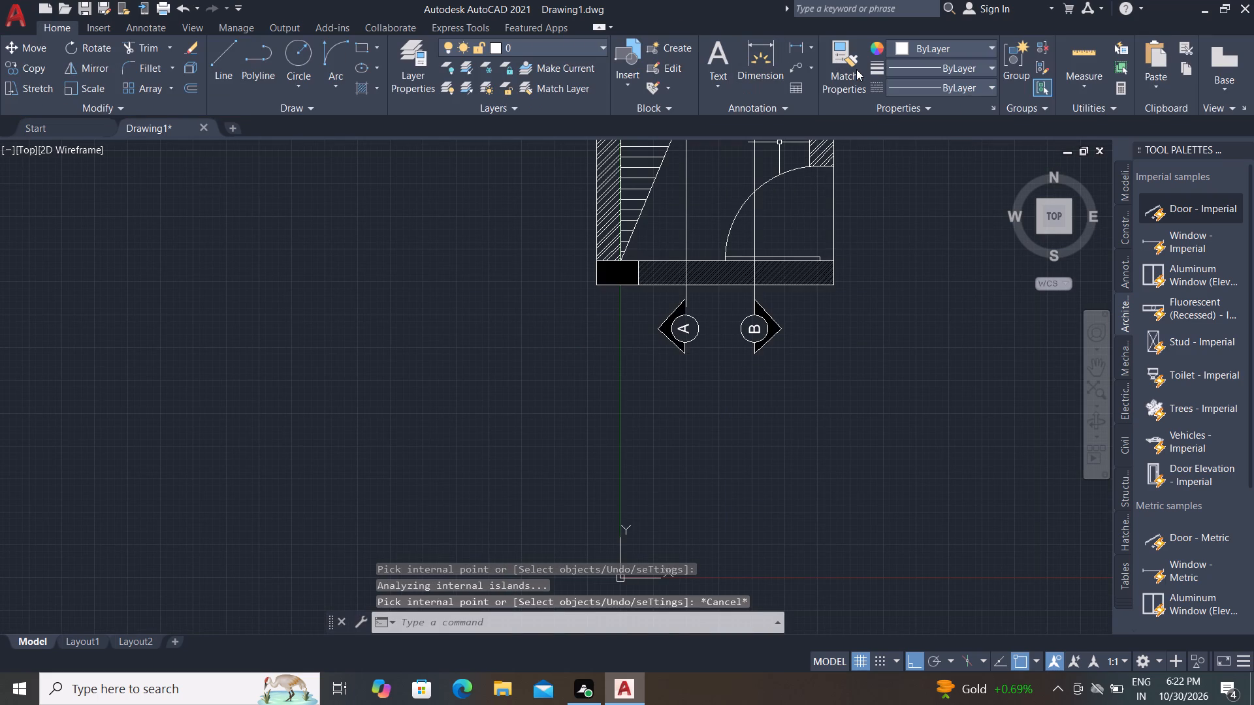
left_click(856, 69)
left_click(607, 198)
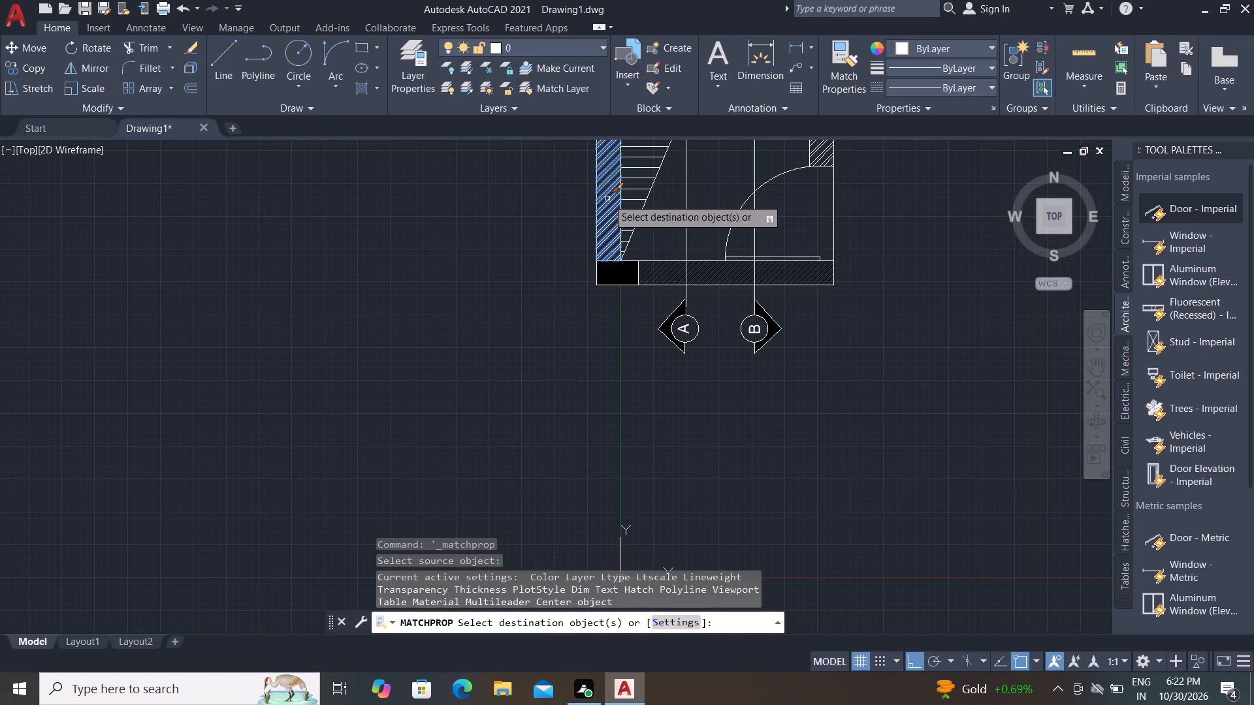
left_click(645, 275)
key("Escape")
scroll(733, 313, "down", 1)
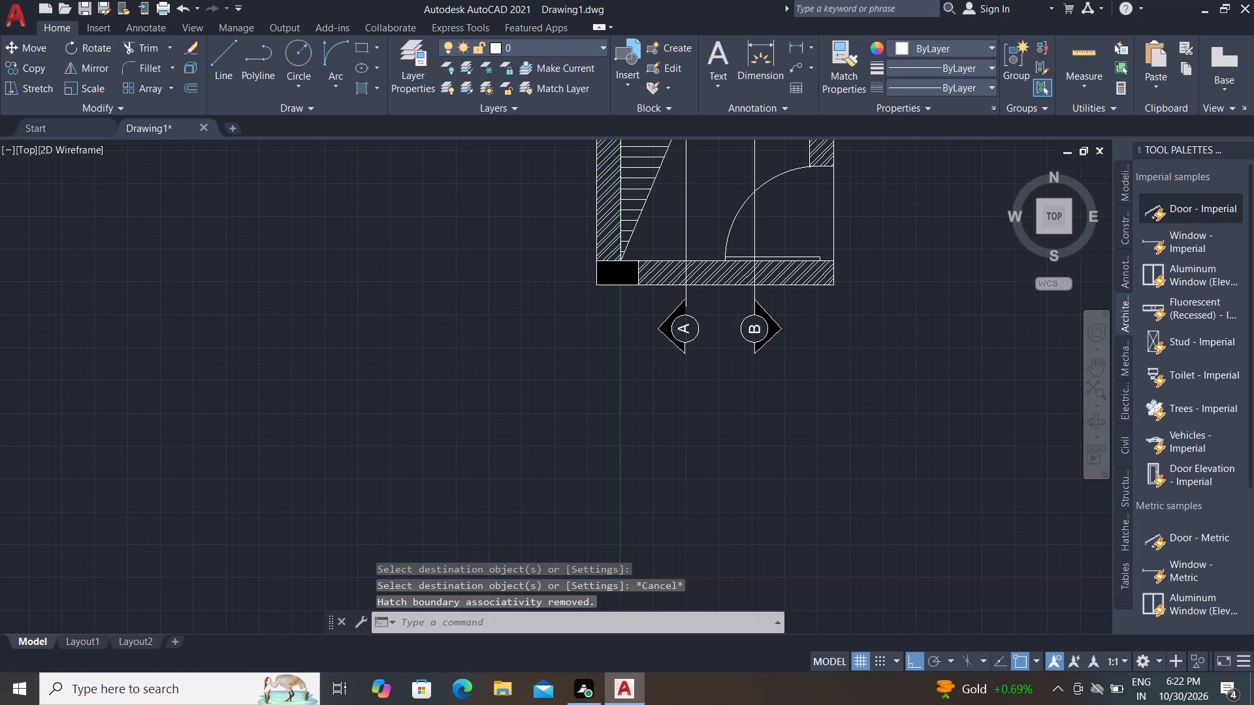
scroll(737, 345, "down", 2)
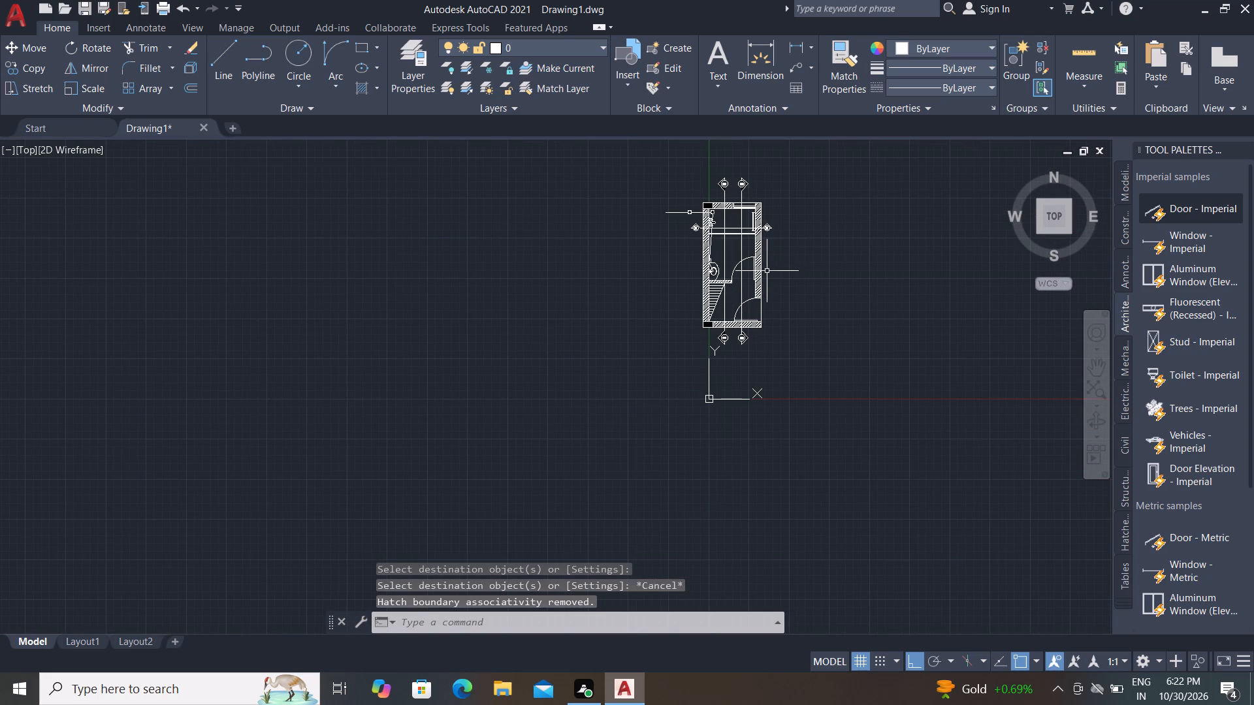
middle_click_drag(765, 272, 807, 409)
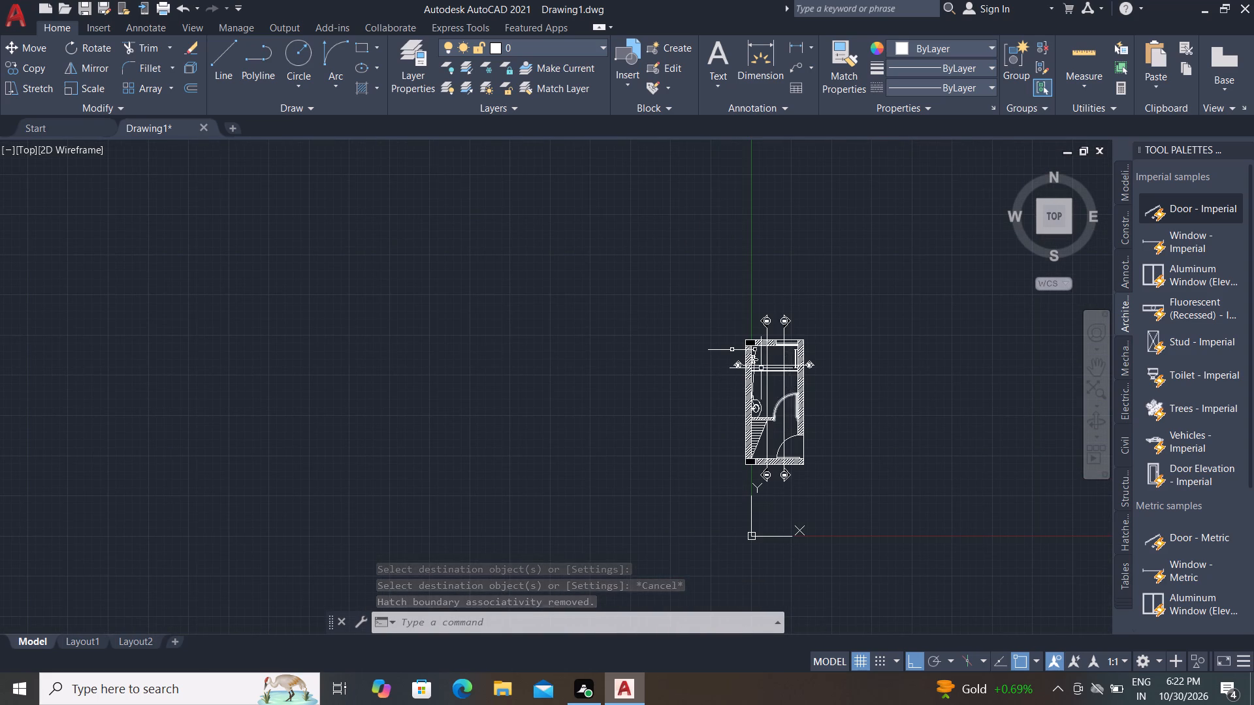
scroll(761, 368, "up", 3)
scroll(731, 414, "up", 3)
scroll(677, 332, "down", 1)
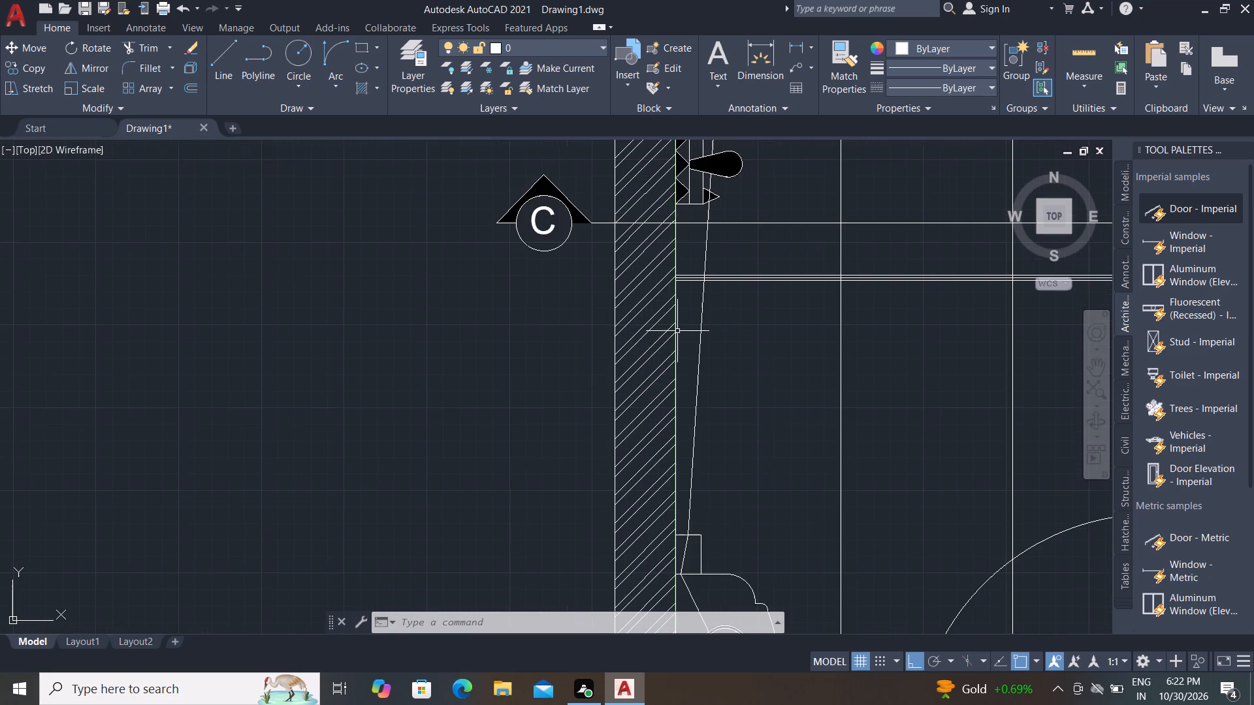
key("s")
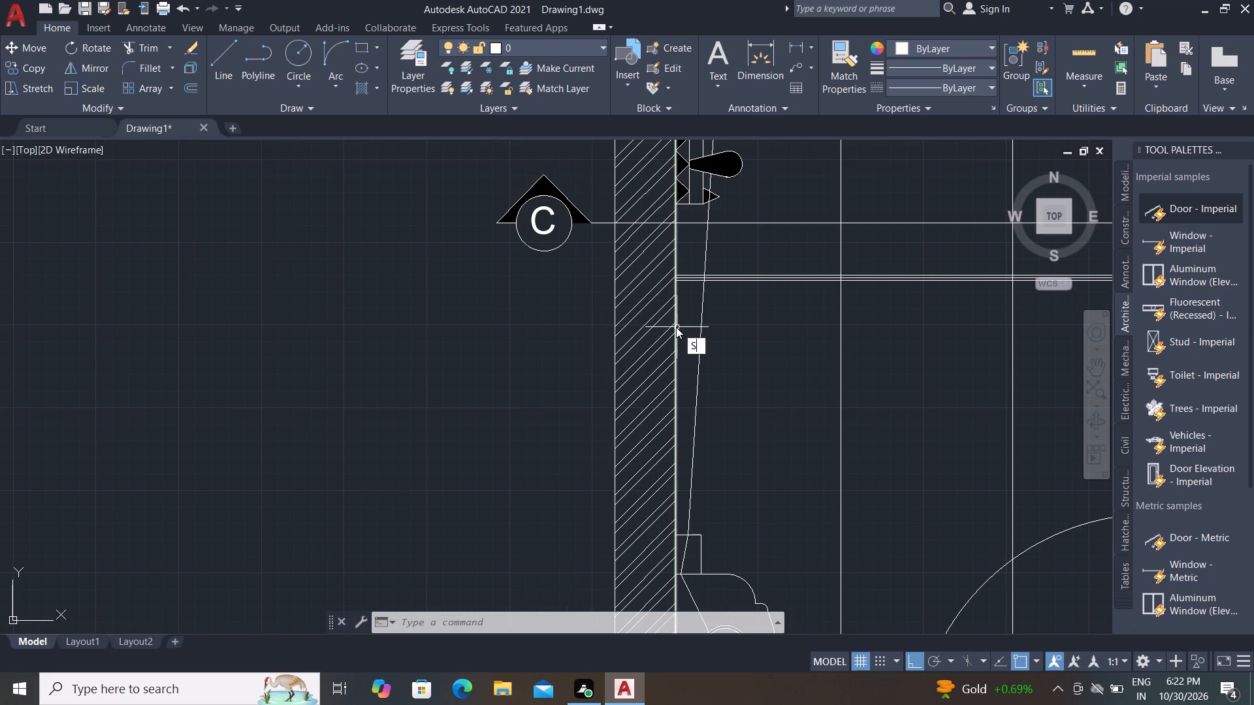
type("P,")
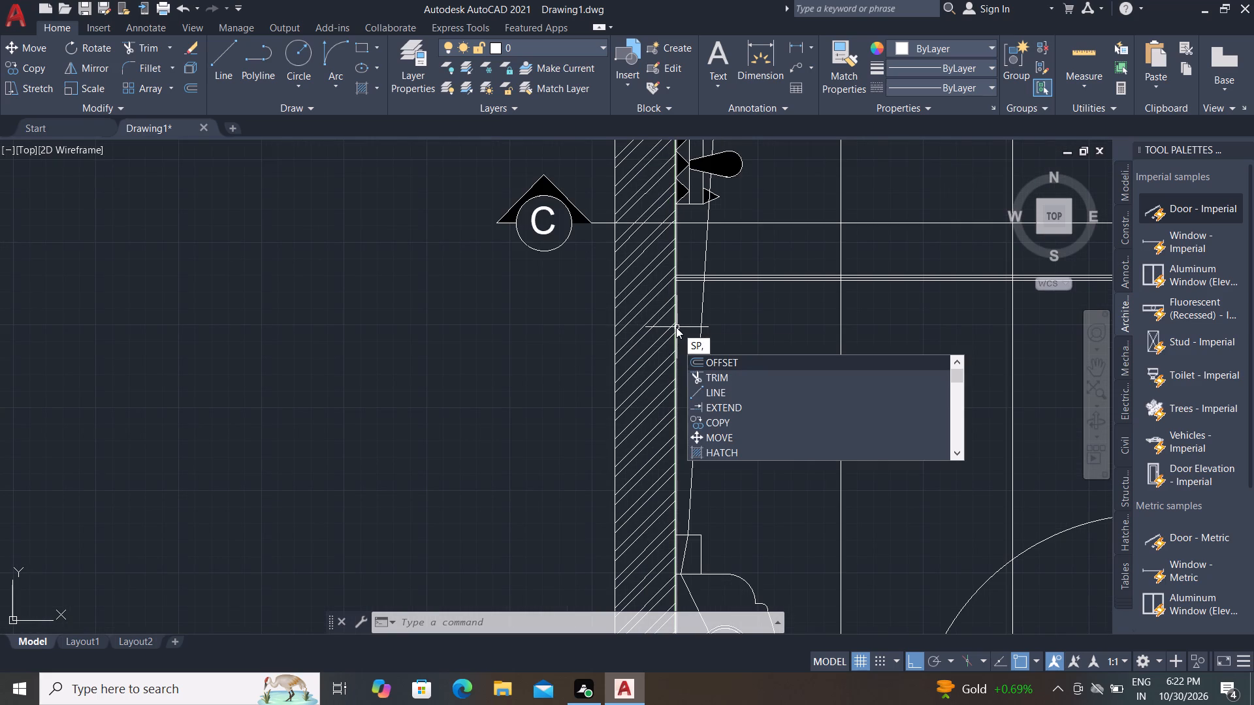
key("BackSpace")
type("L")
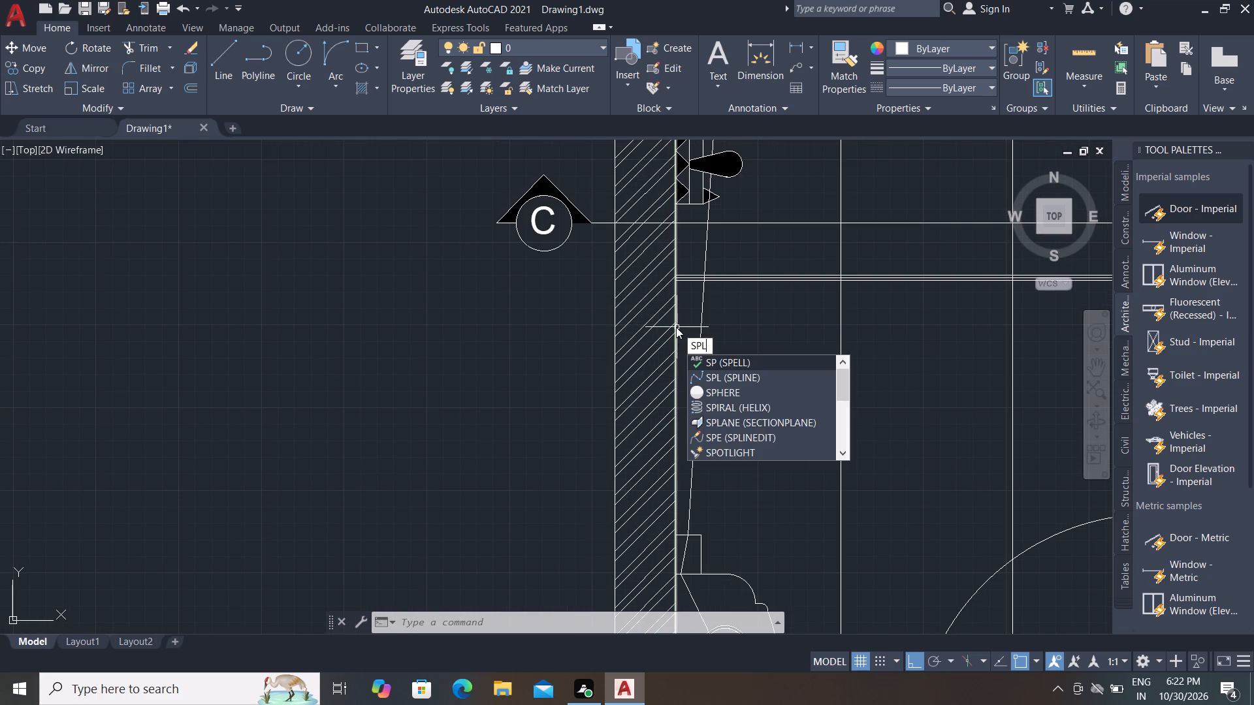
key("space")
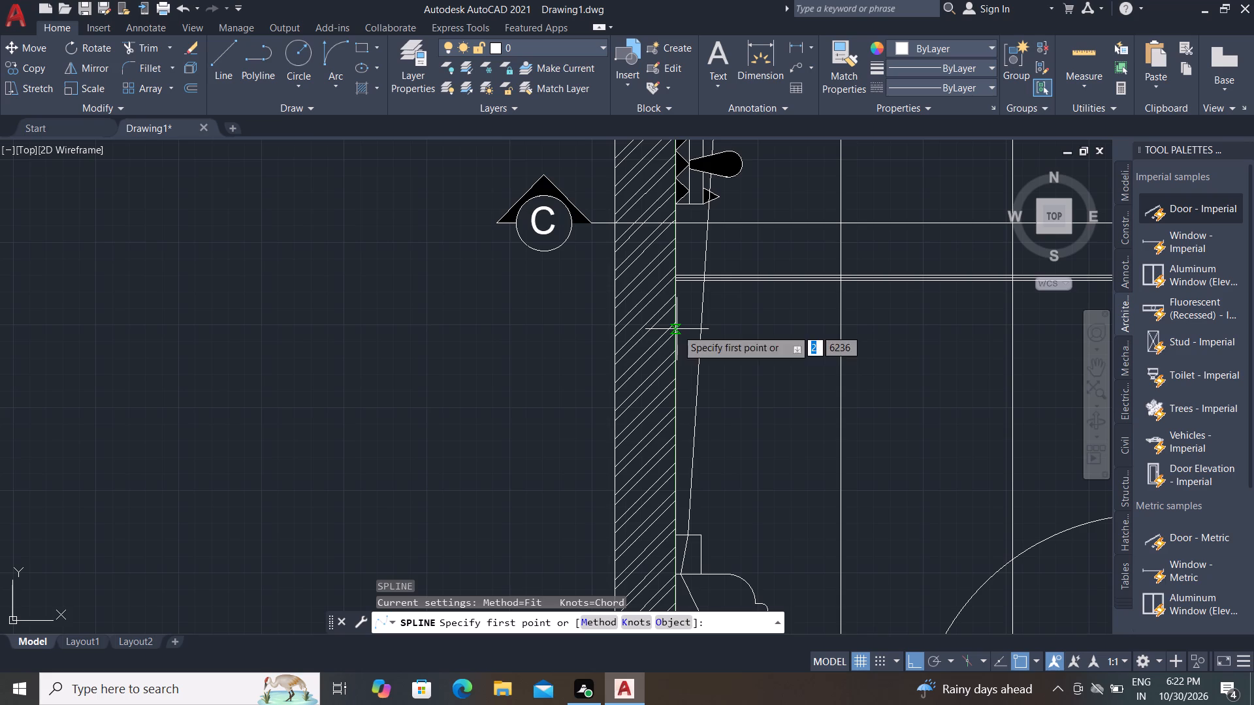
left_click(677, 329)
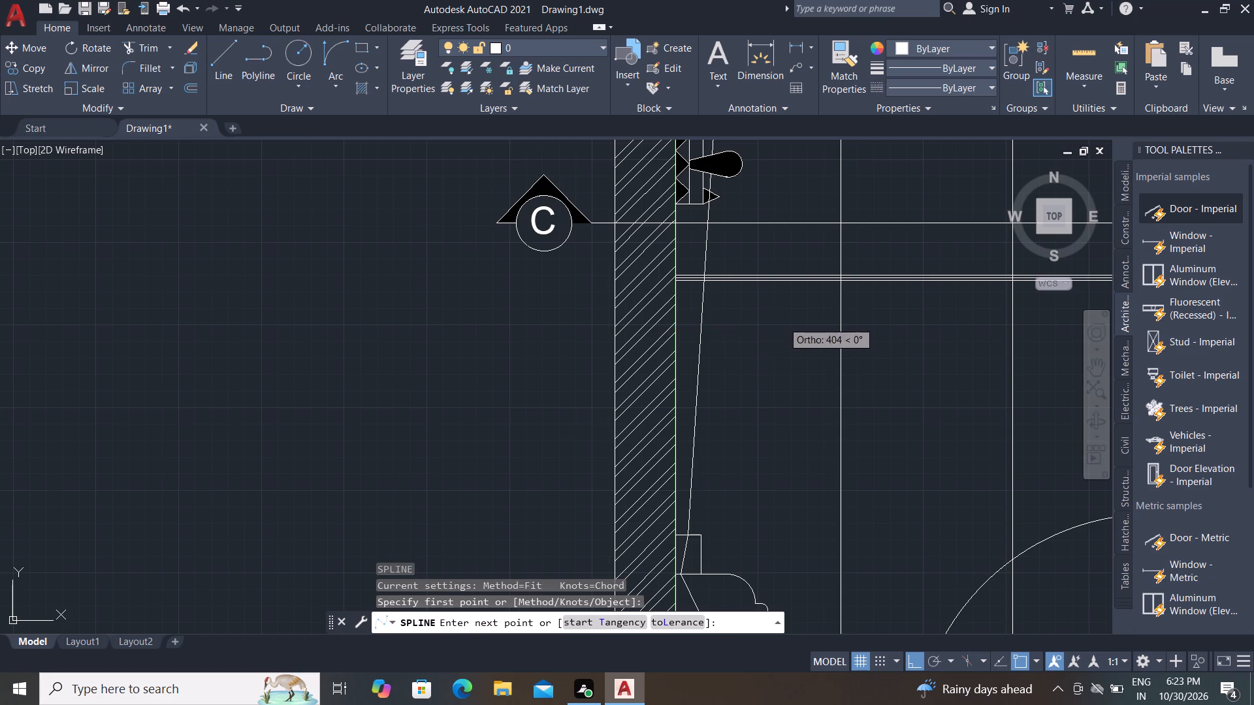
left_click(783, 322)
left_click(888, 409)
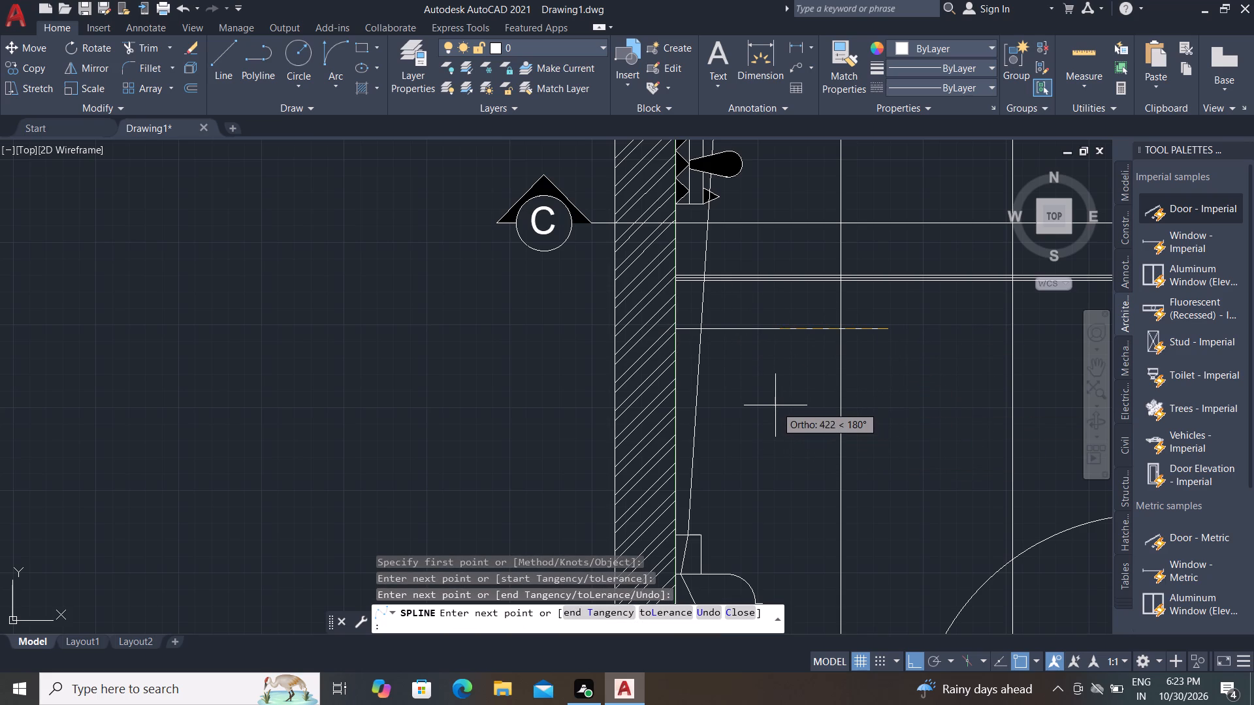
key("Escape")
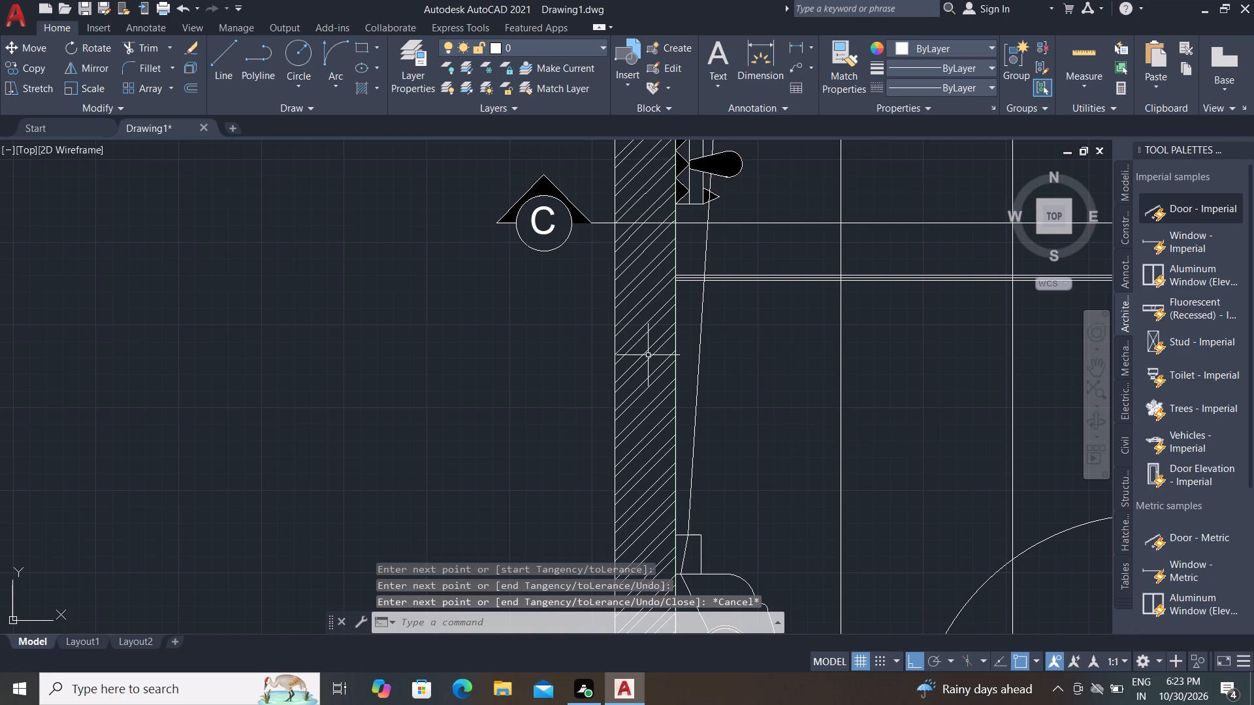
Draw a spline from the left wall's inner face about 624 across to the vertical line, curving down along that line above the washbasin.
scroll(669, 338, "down", 1)
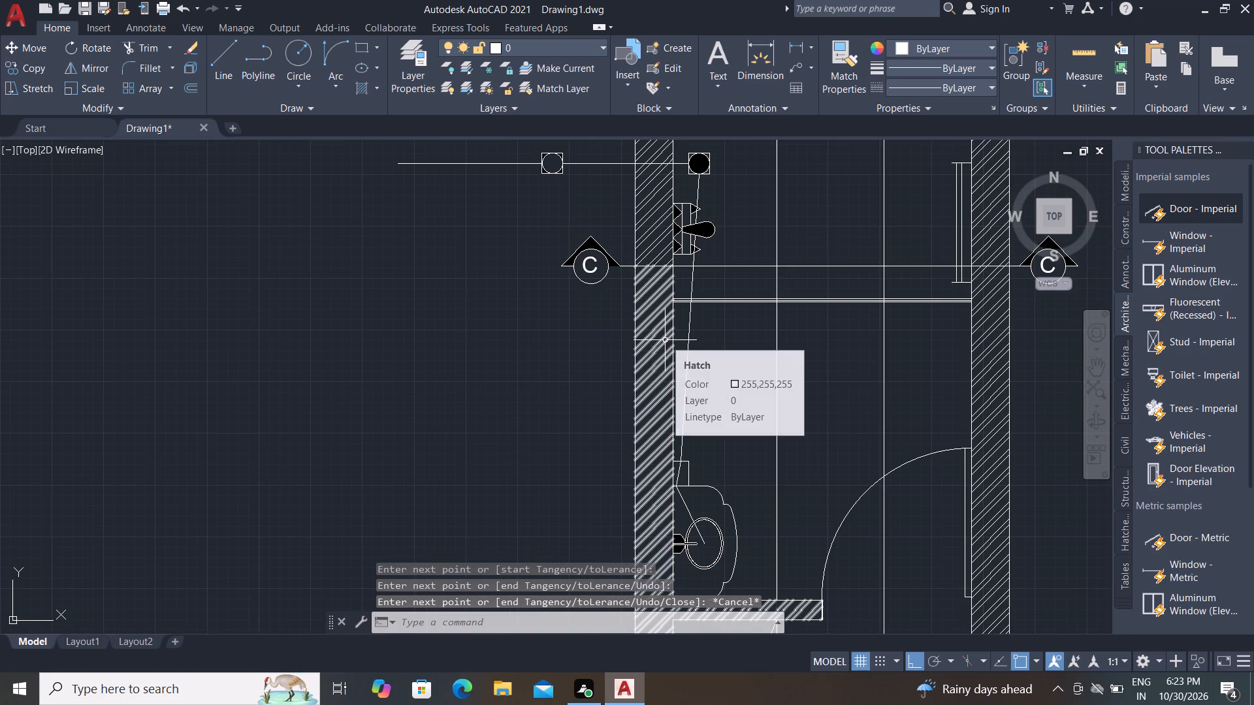
key("space")
left_click(673, 345)
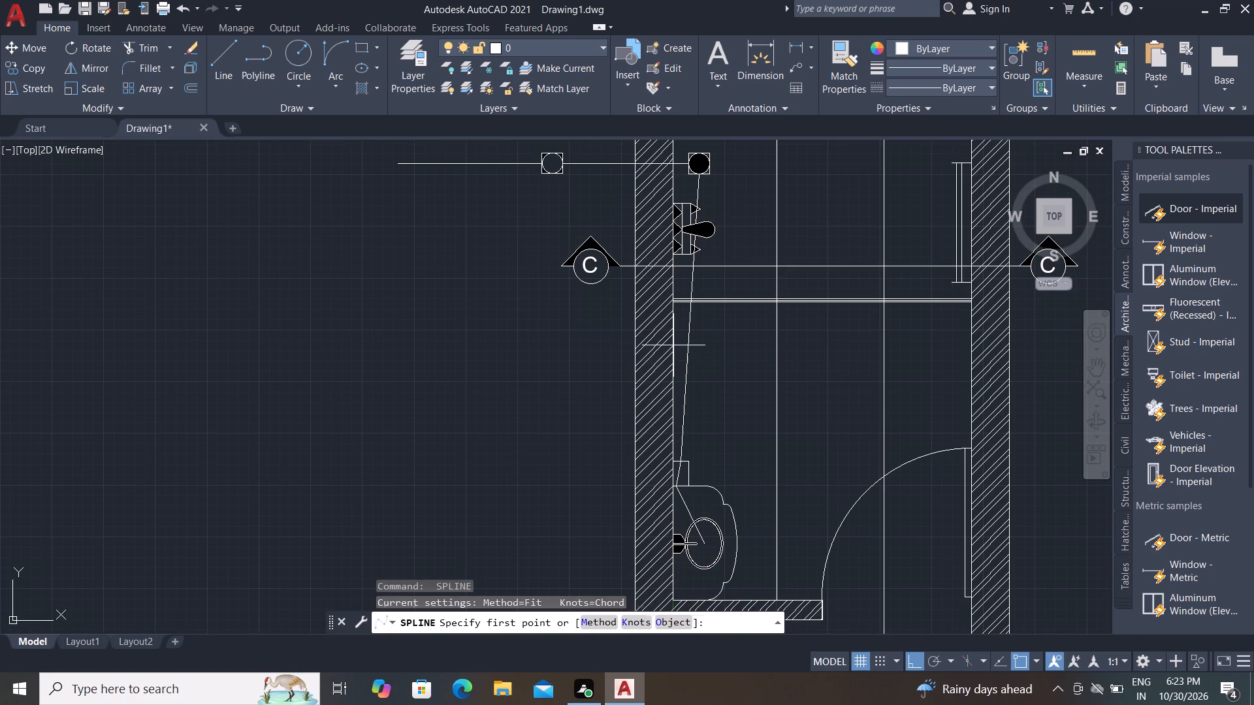
left_click(780, 343)
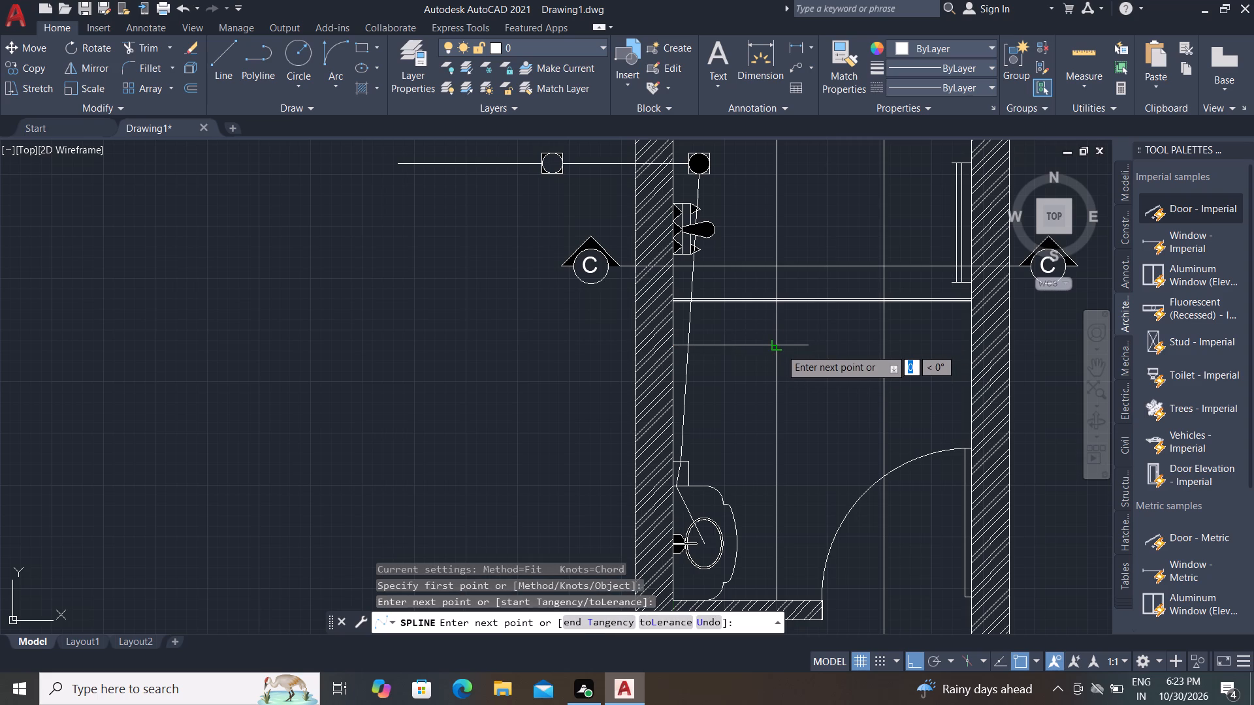
left_click(782, 352)
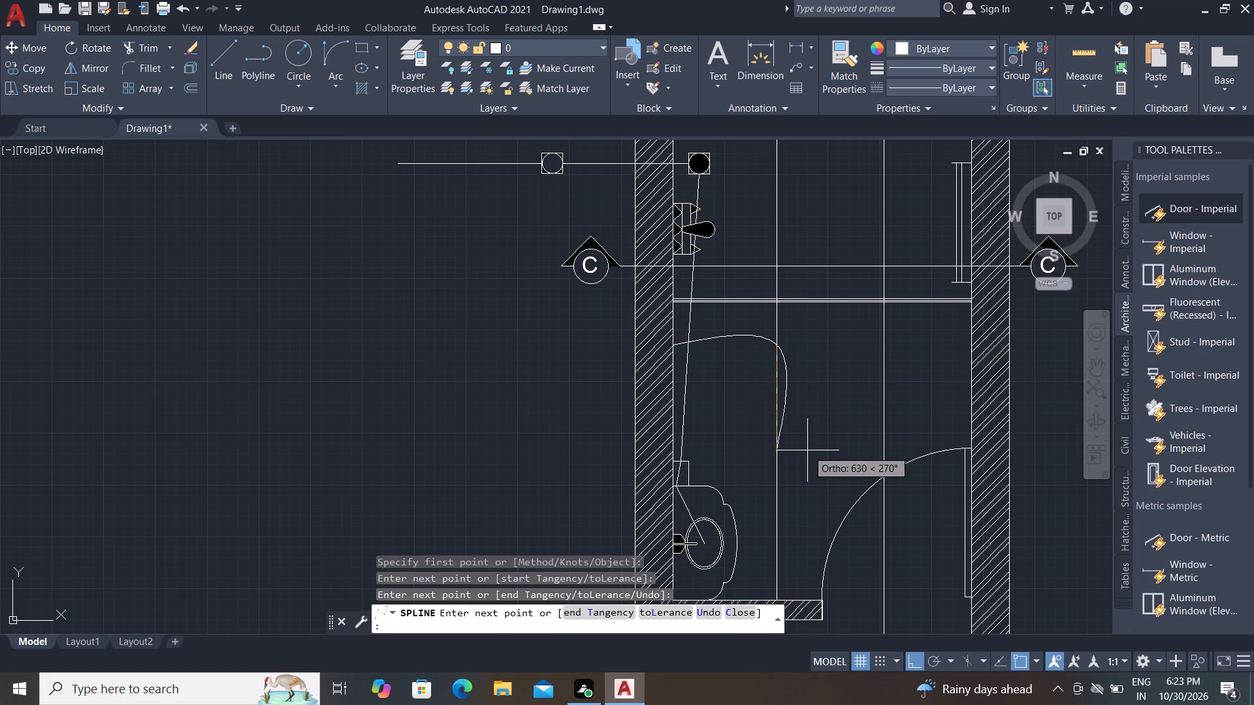
left_click(803, 468)
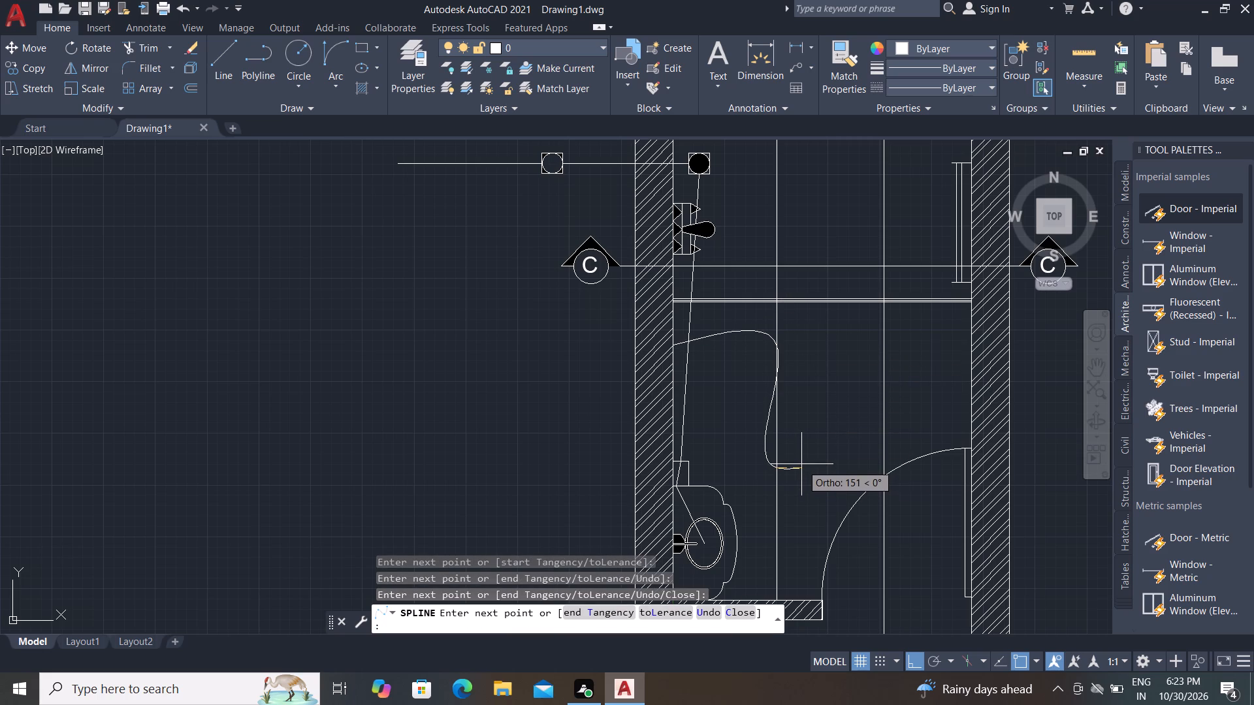
right_click(974, 461)
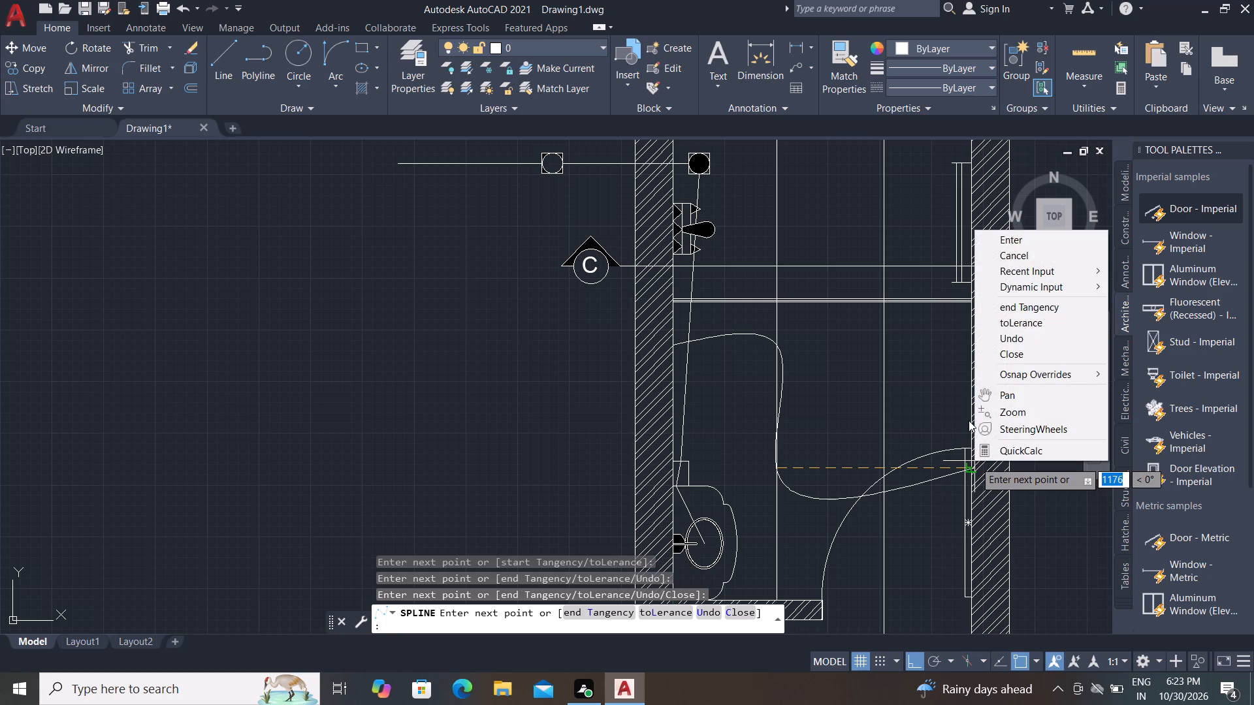
left_click(1012, 236)
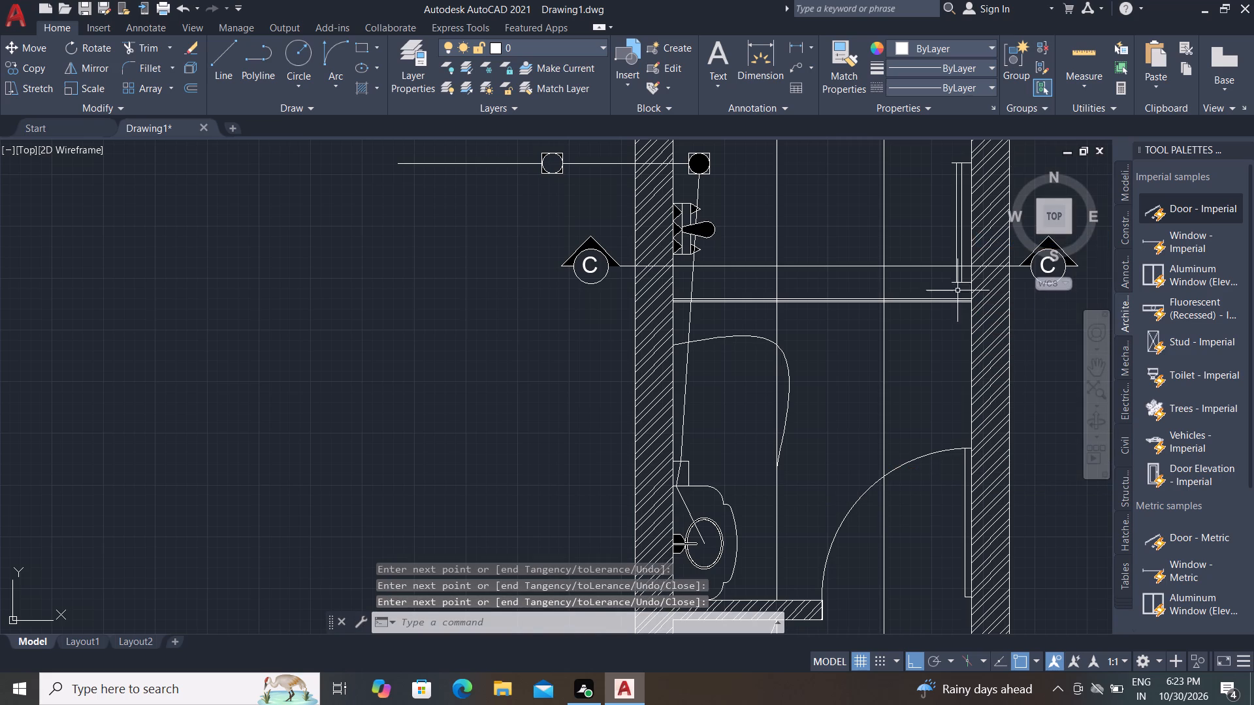
Trim off the part of the spline that bulges past the vertical line.
scroll(777, 366, "up", 2)
key("t")
key("r")
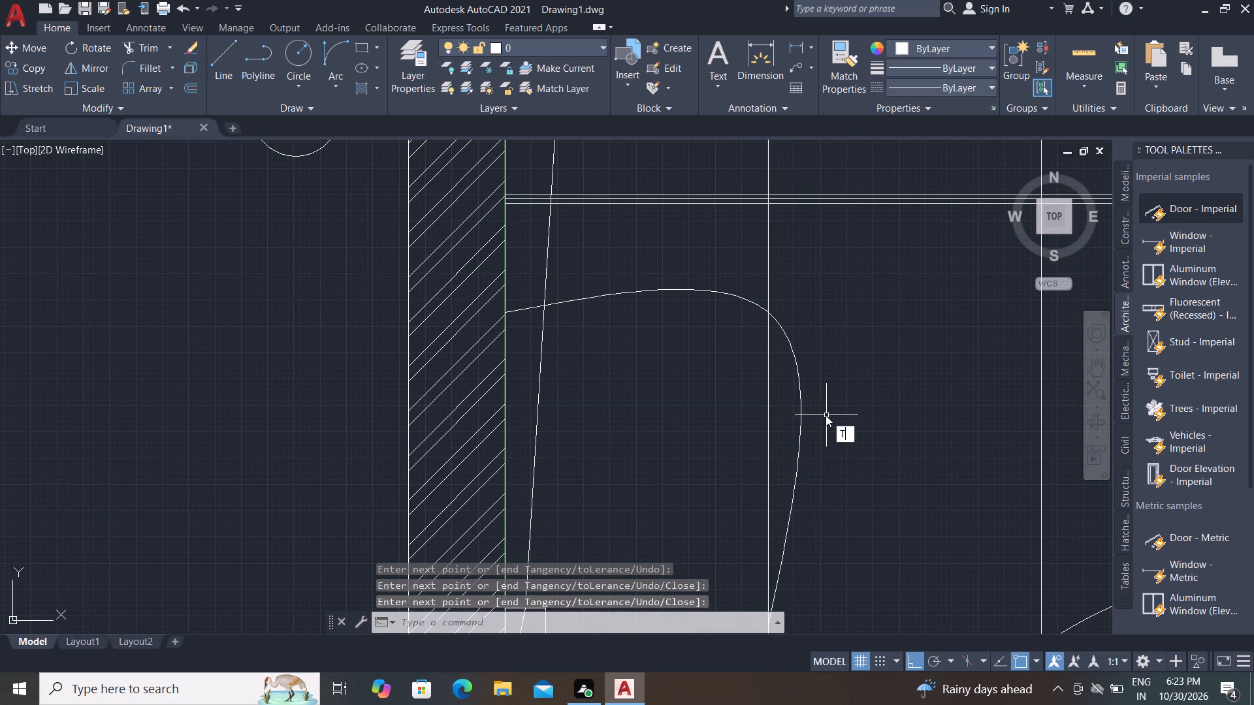
key("space")
left_click(801, 387)
scroll(873, 345, "down", 1)
key("Escape")
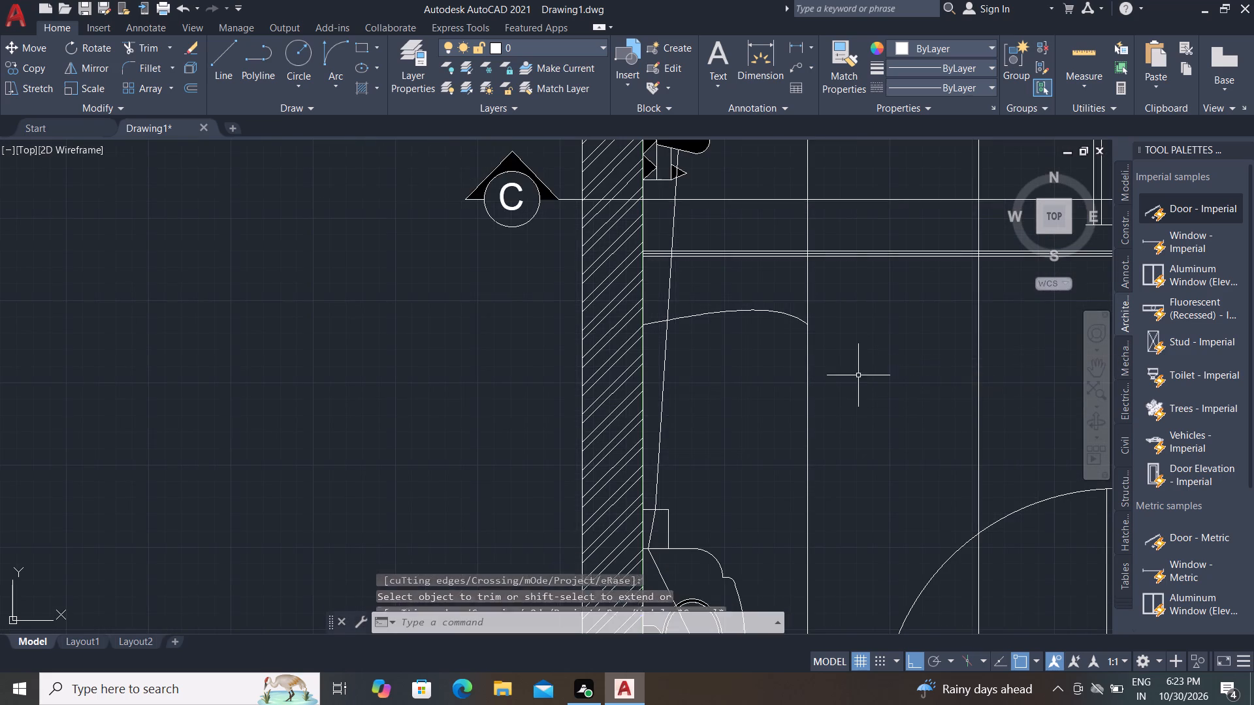
Mirror the trimmed spline about a horizontal axis through its wall end, keeping the original curve.
type("MI")
key("space")
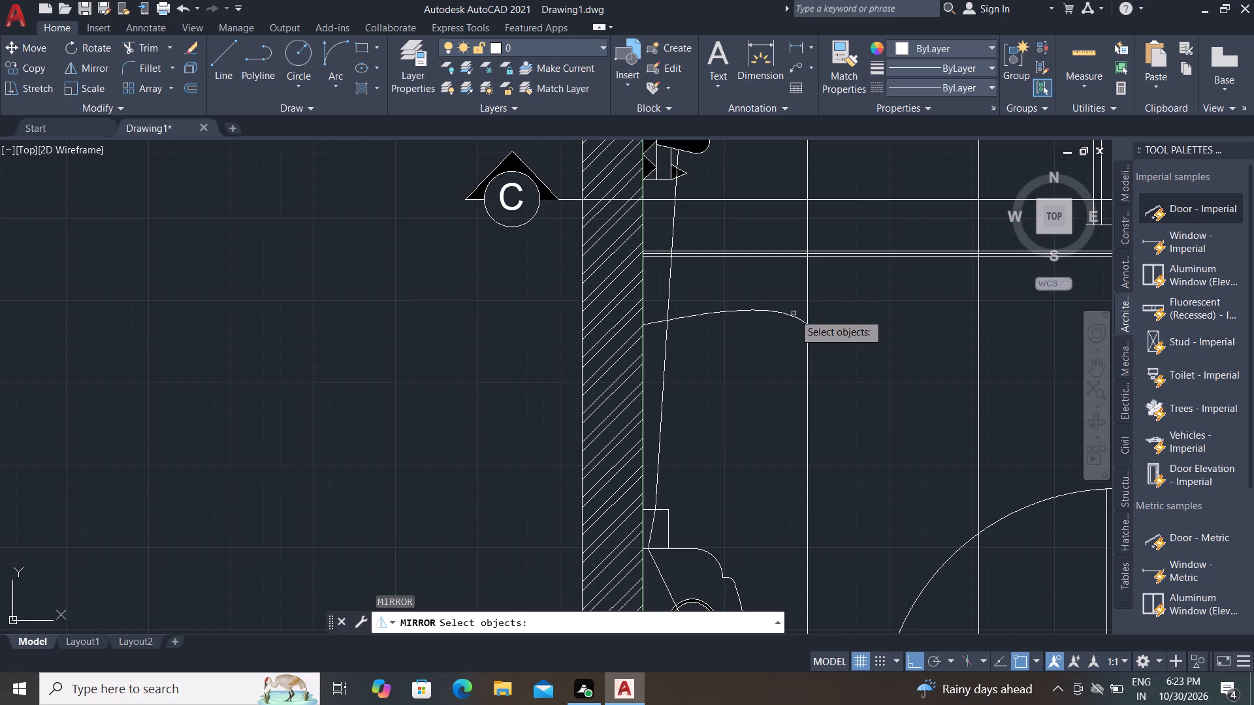
left_click(793, 314)
right_click(784, 316)
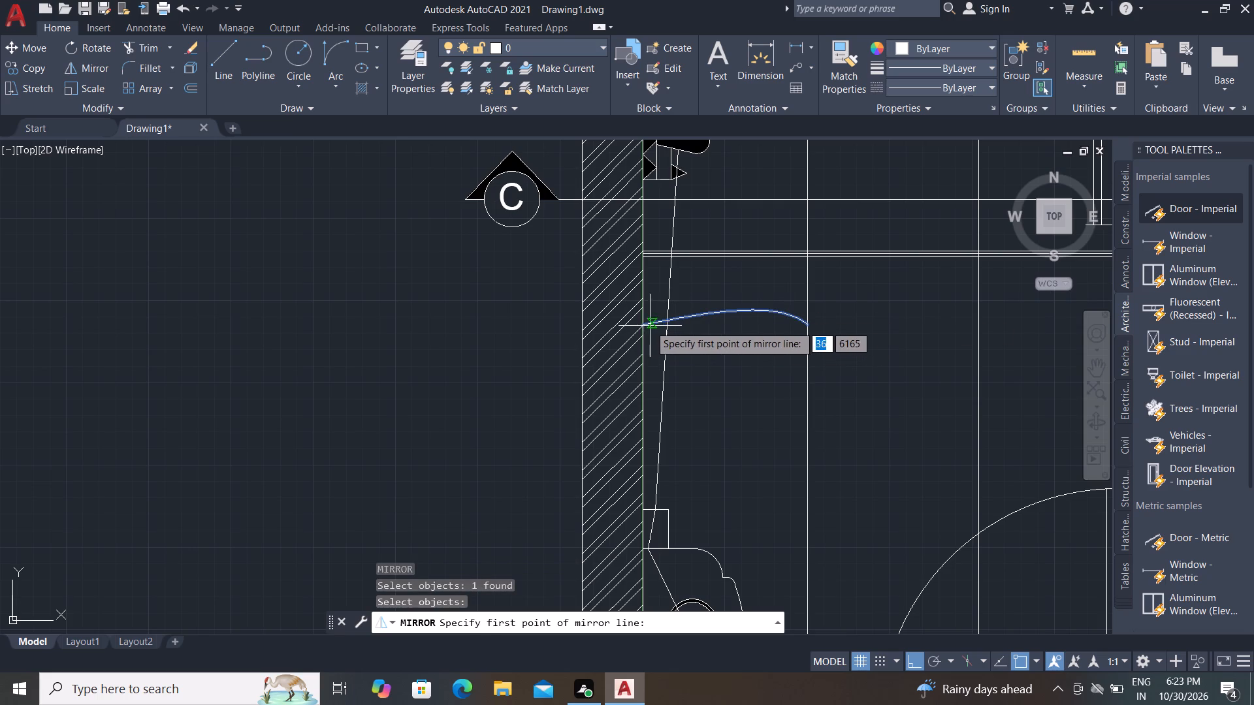
left_click(647, 324)
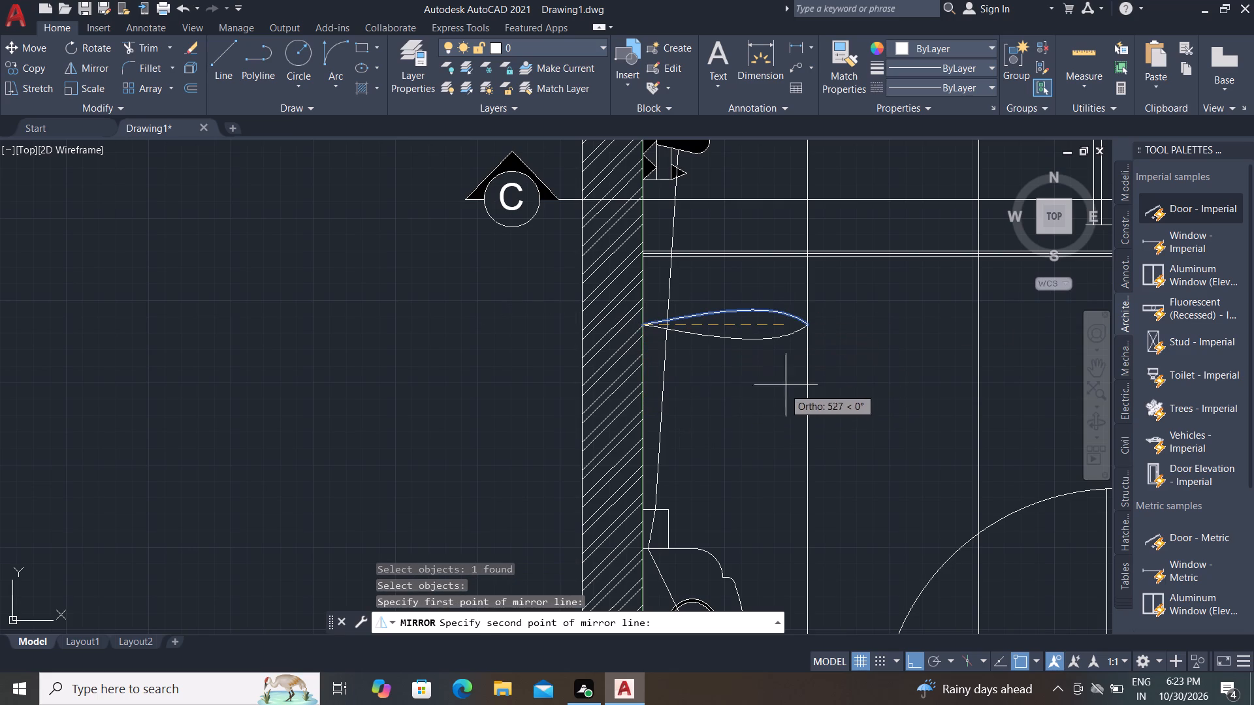
left_click(788, 383)
left_click_drag(802, 435, 786, 383)
Move the mirrored lower curve straight down about 231 along the wall face.
left_click(769, 339)
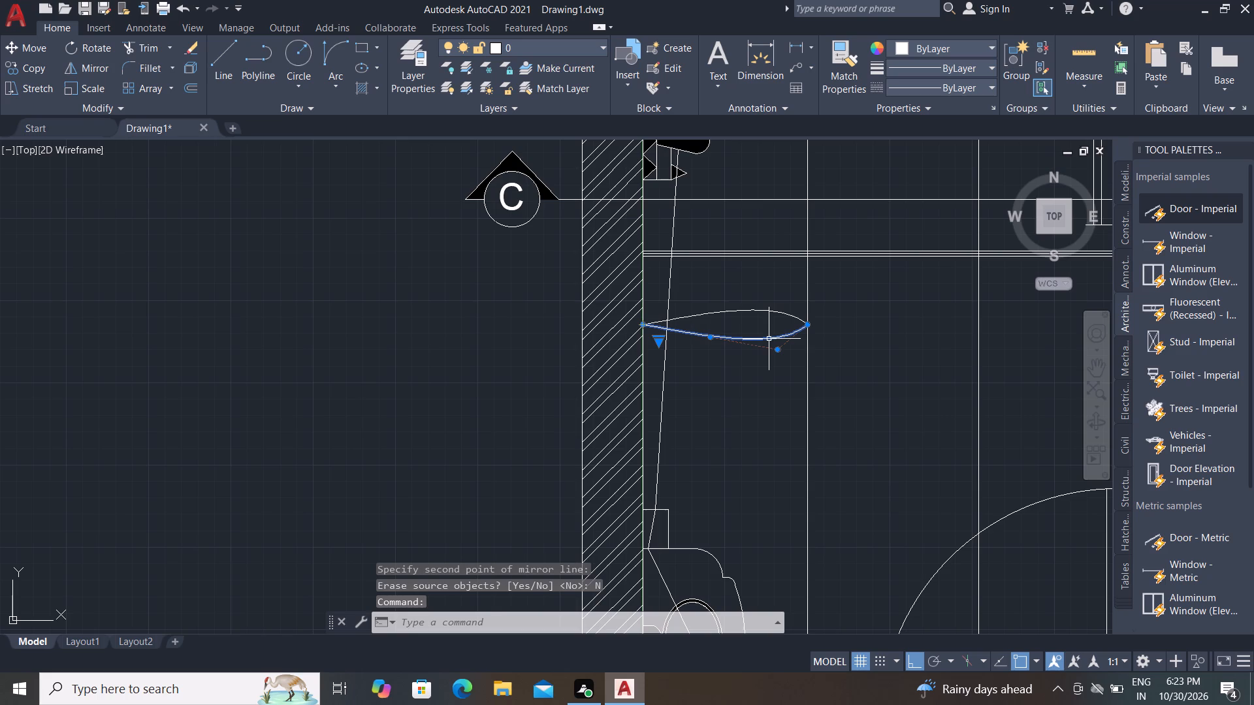
type("M")
key("space")
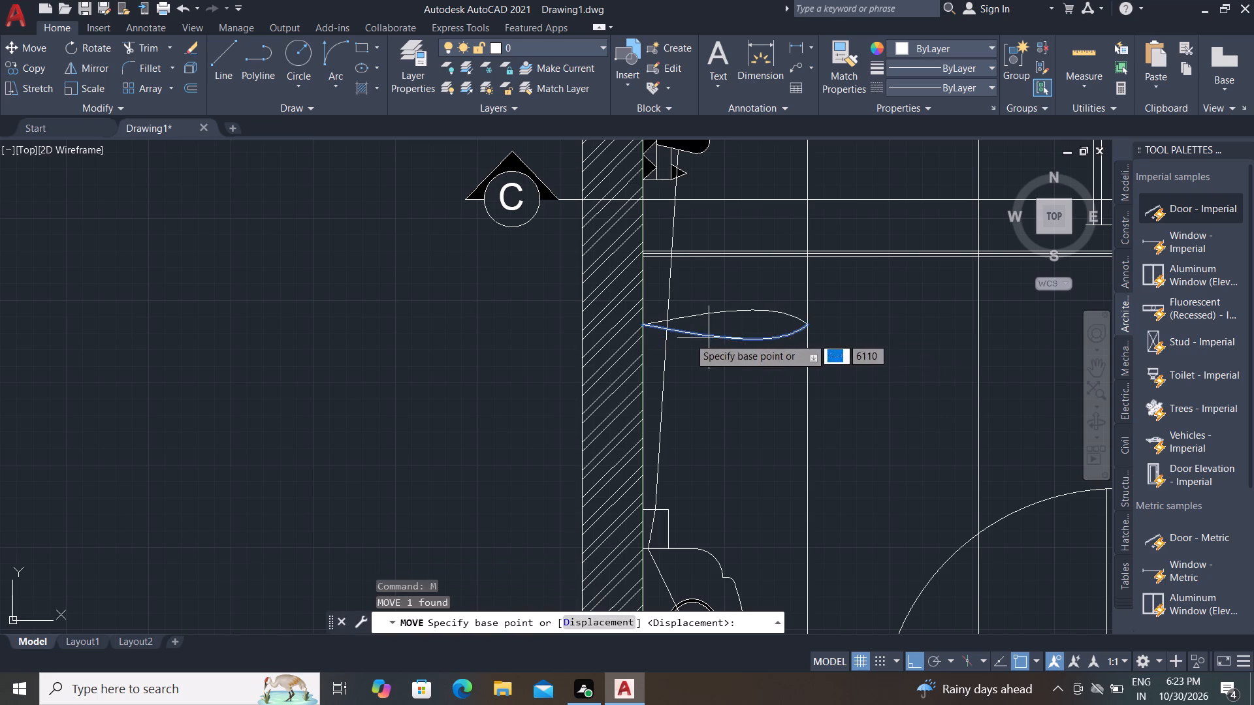
scroll(647, 328, "up", 2)
left_click(637, 319)
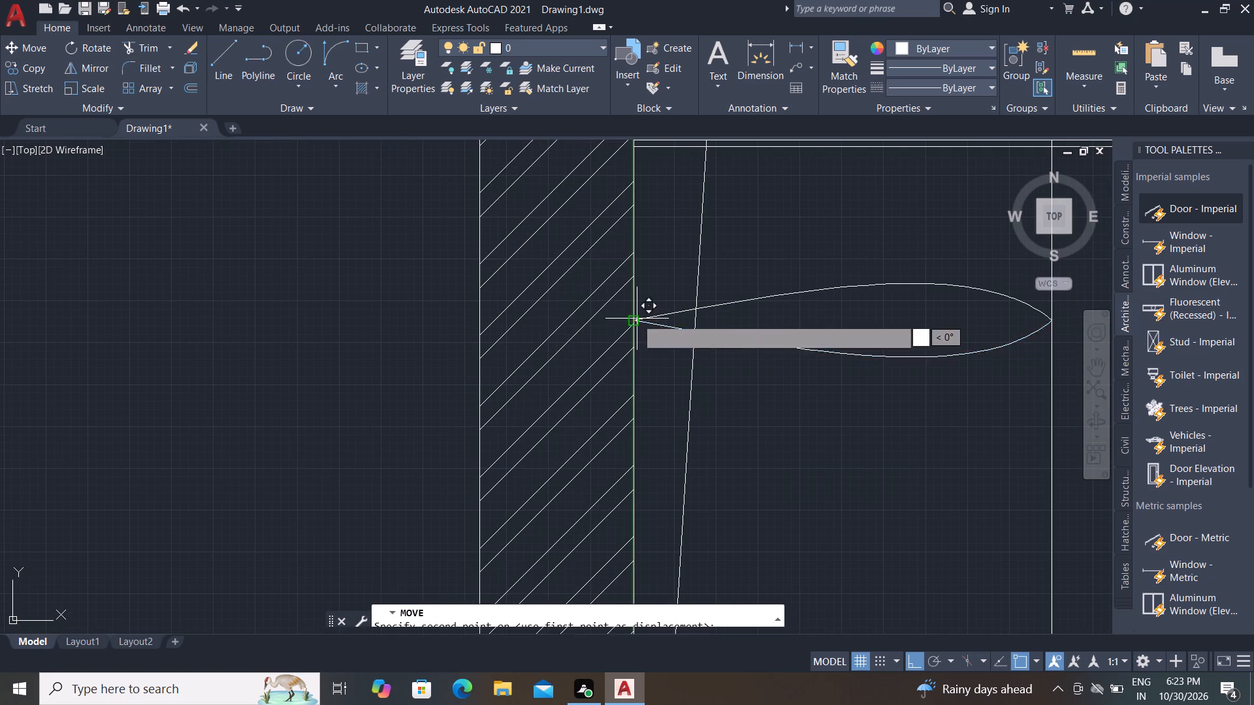
scroll(637, 299, "down", 1)
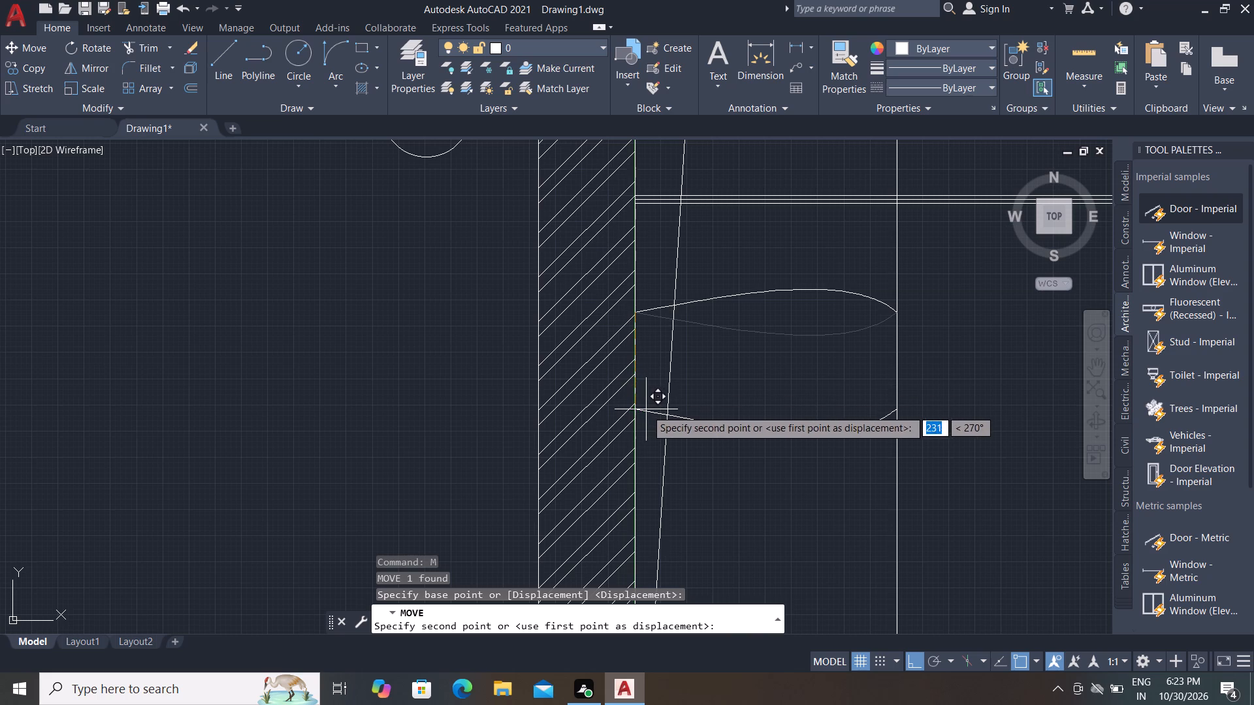
left_click(637, 410)
Draw an ellipse centred on the vertical line between the two curve ends, with half-axes about 156 horizontally and 112 vertically.
scroll(688, 363, "down", 2)
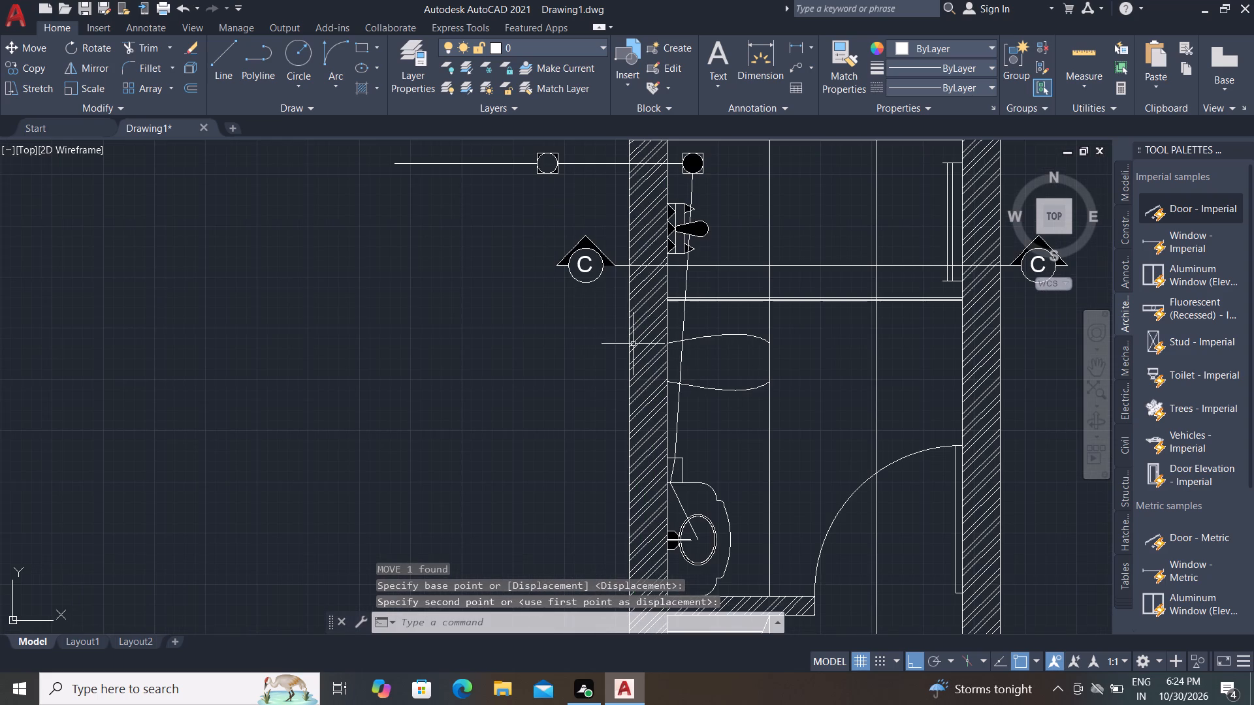
left_click(358, 65)
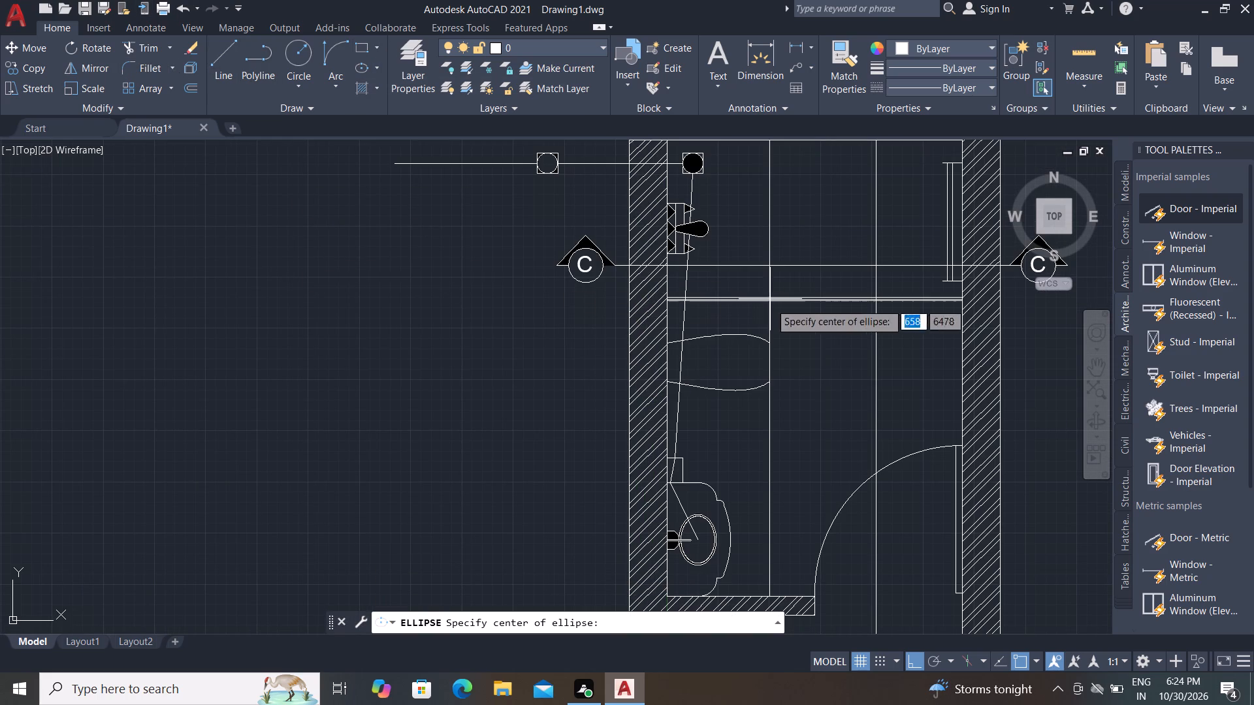
left_click(769, 361)
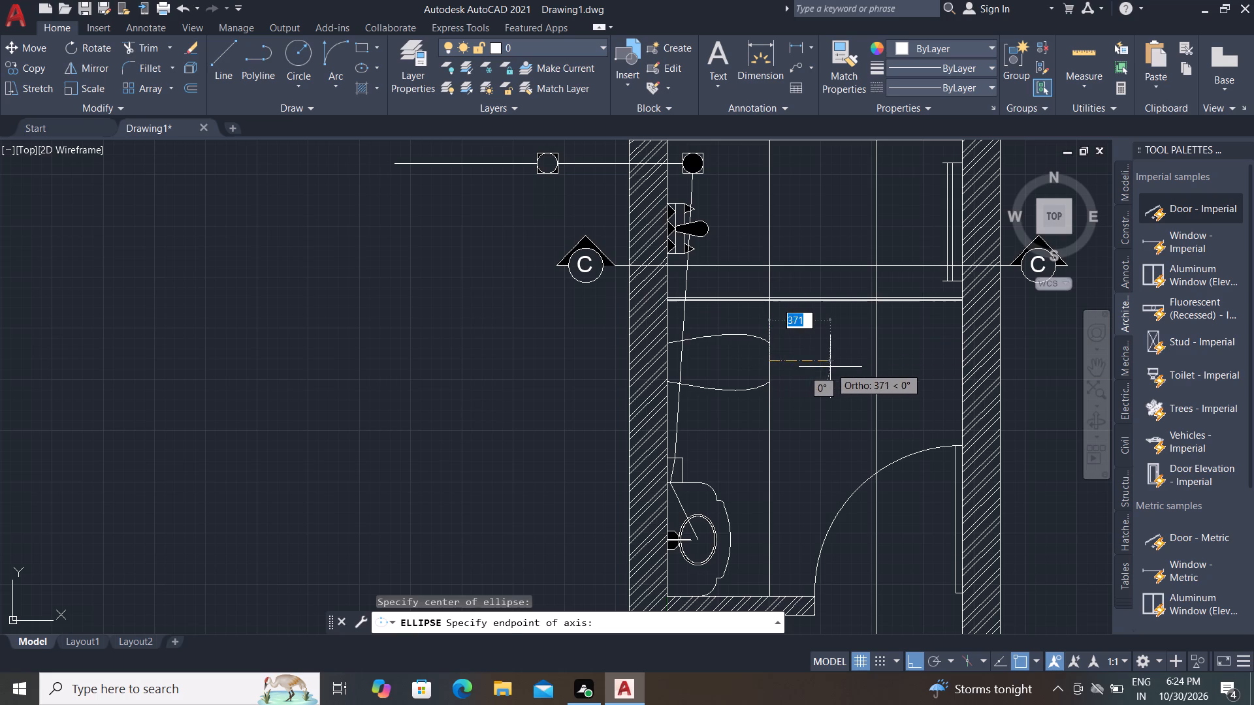
left_click(795, 362)
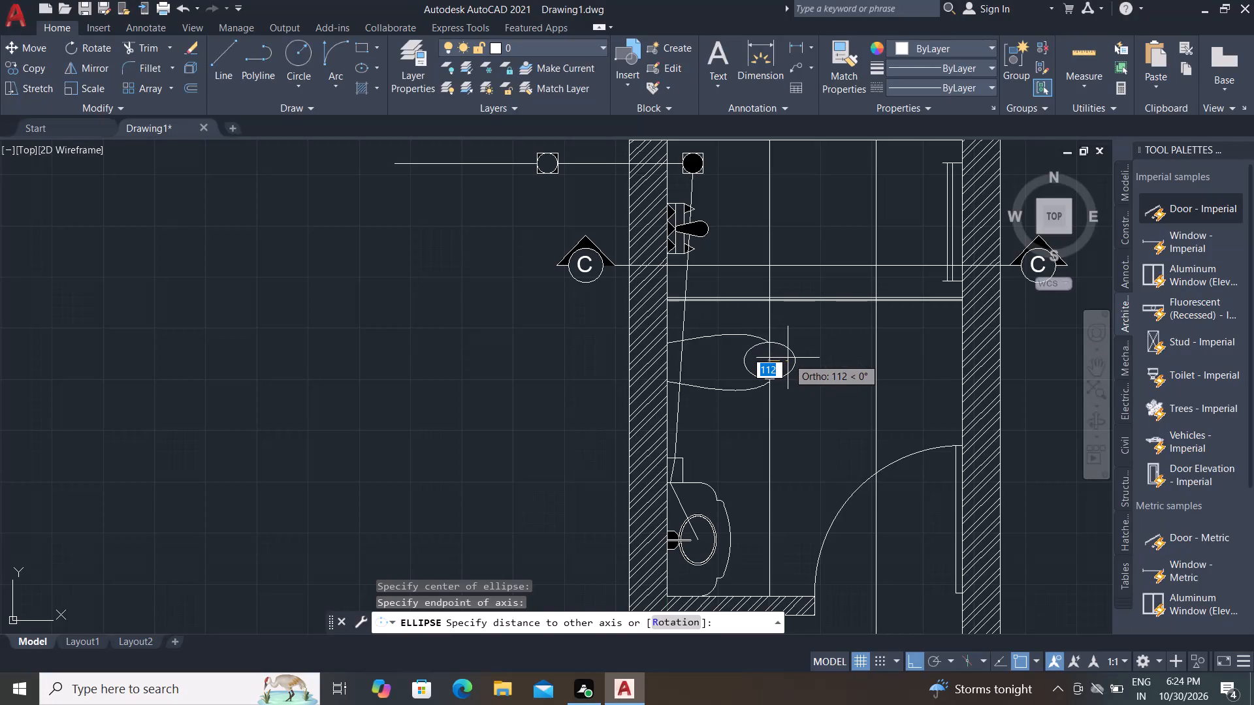
left_click(788, 358)
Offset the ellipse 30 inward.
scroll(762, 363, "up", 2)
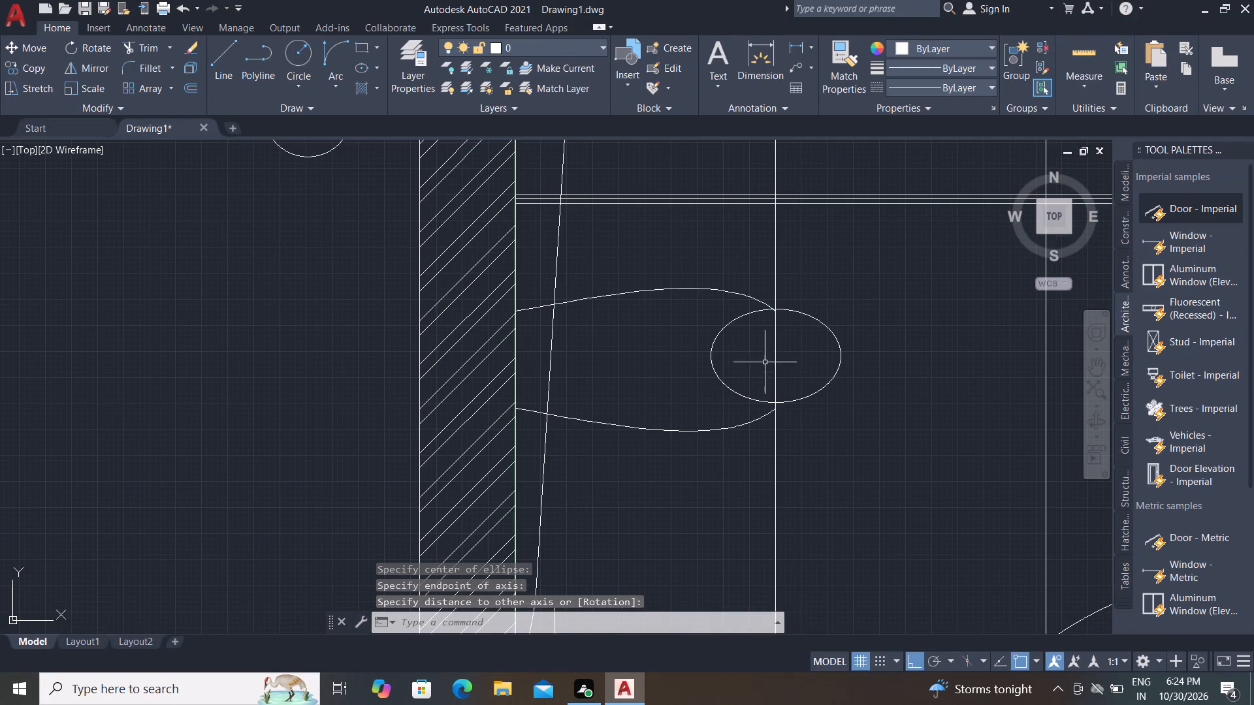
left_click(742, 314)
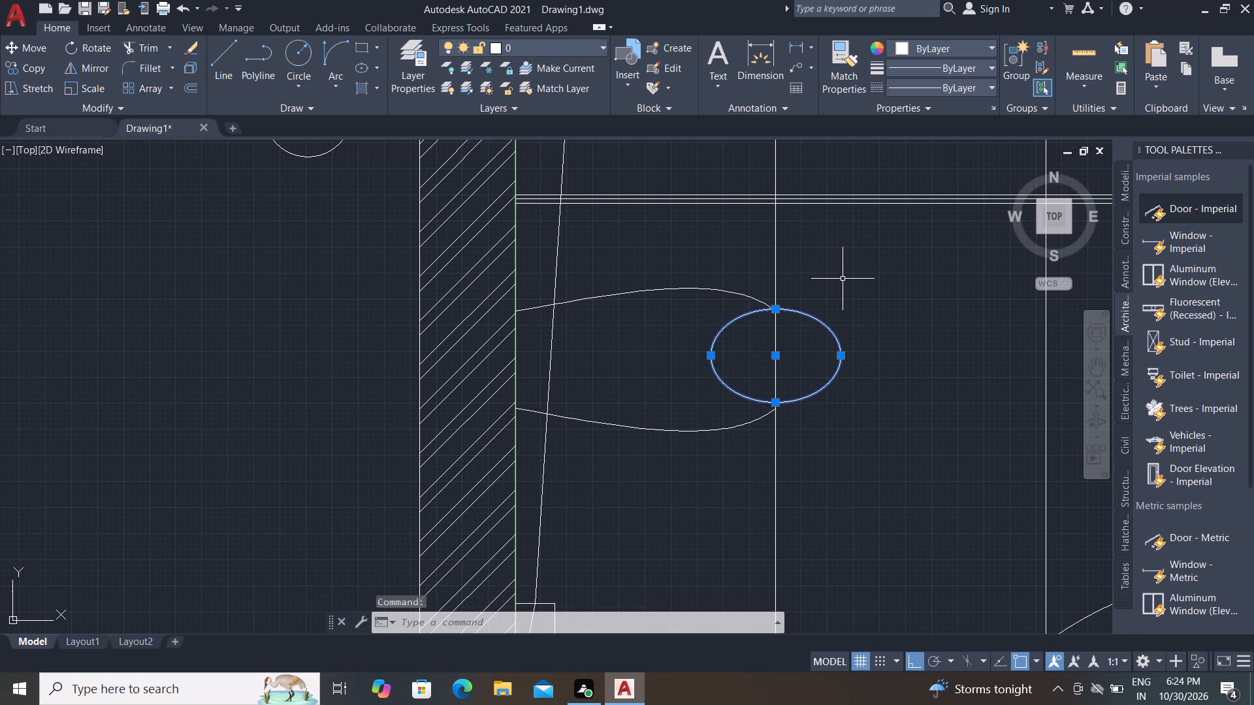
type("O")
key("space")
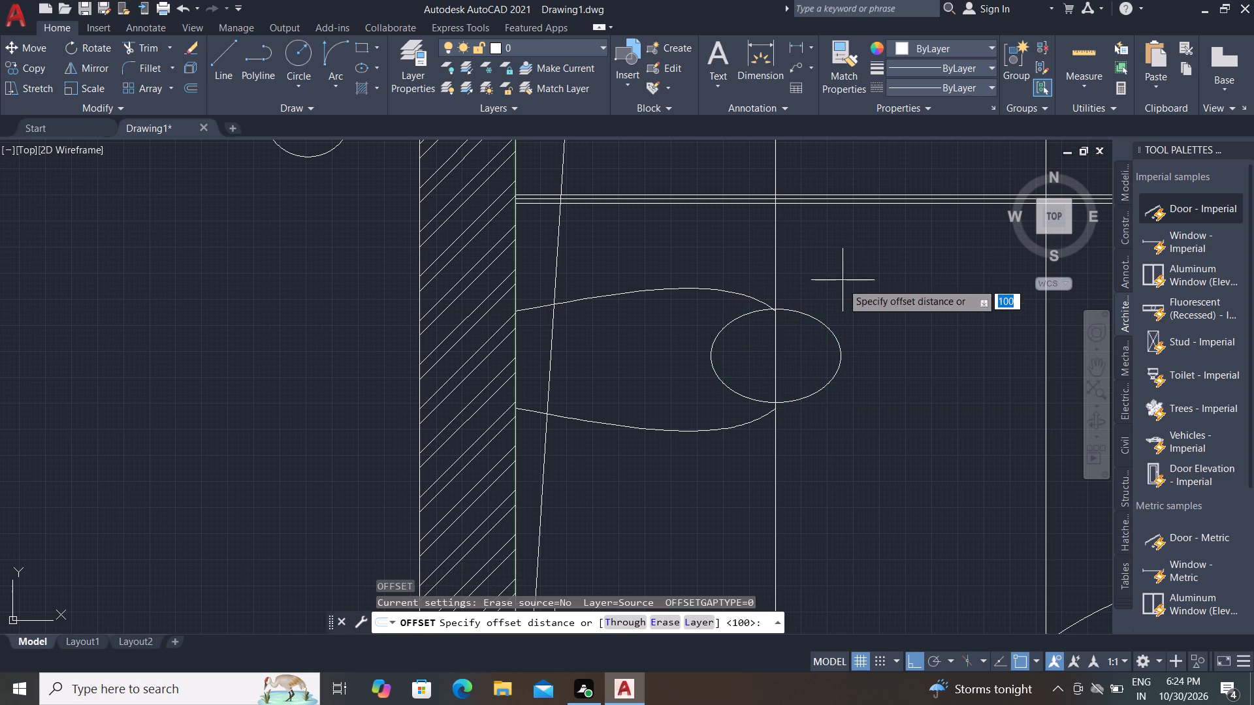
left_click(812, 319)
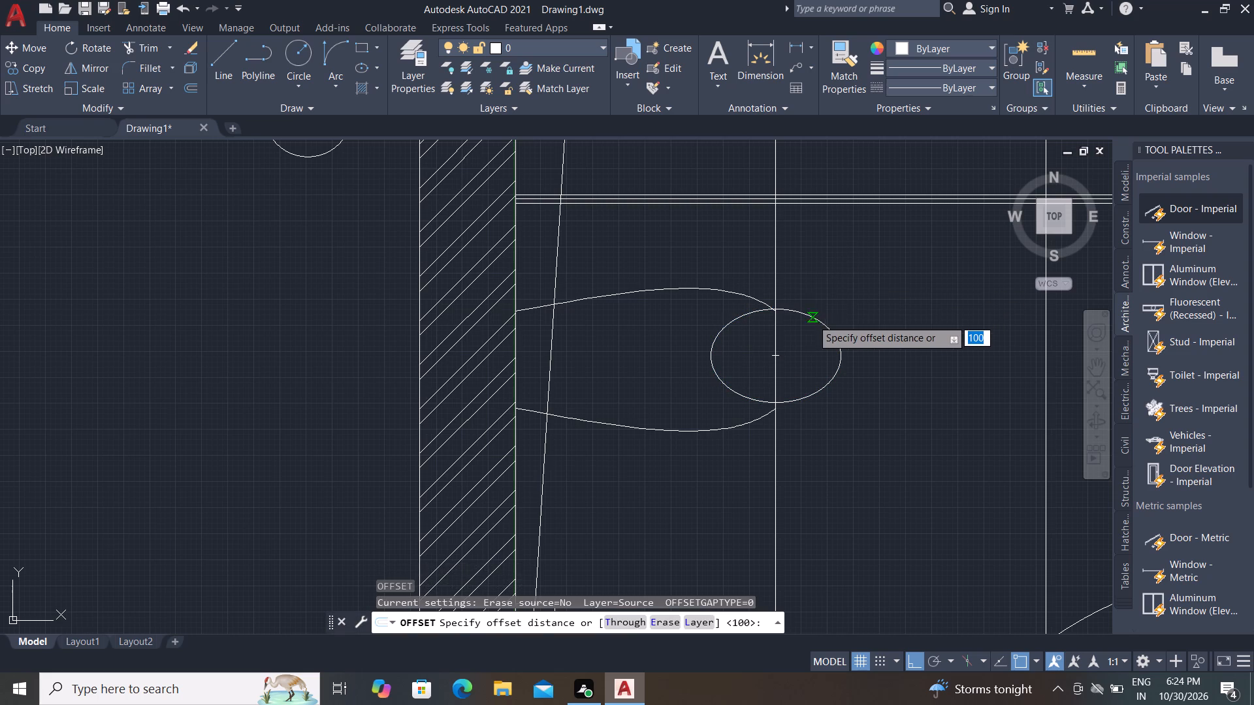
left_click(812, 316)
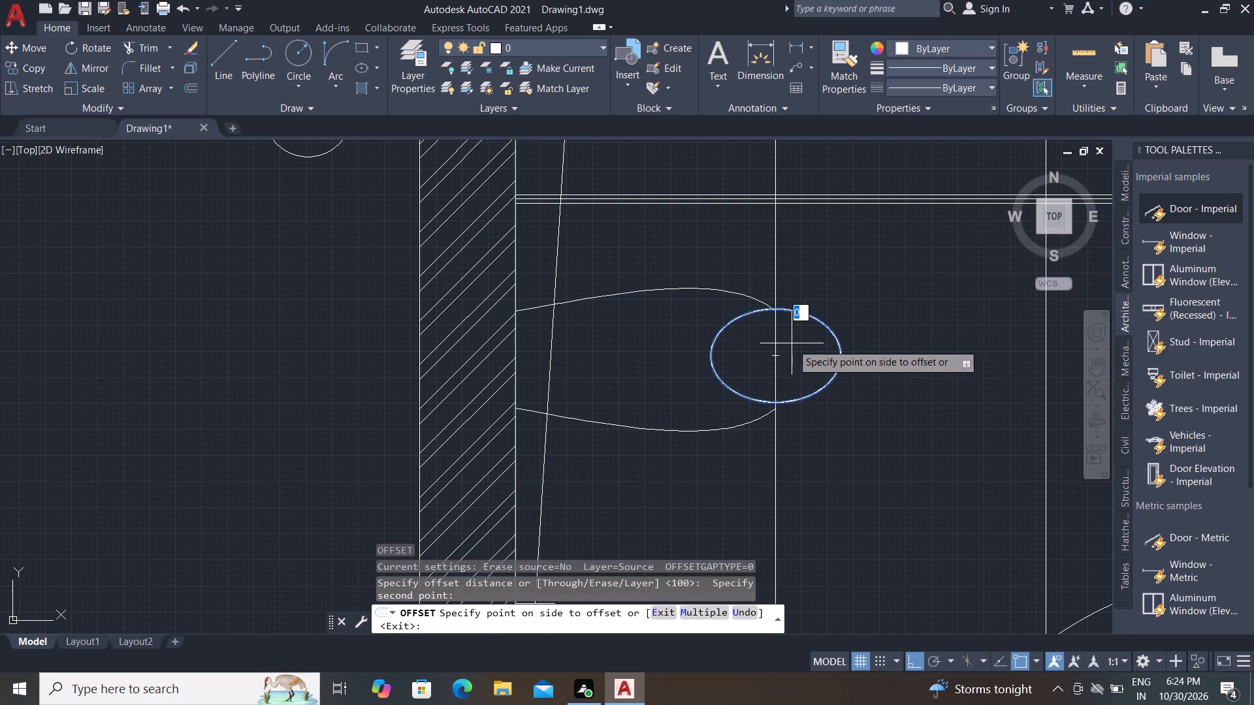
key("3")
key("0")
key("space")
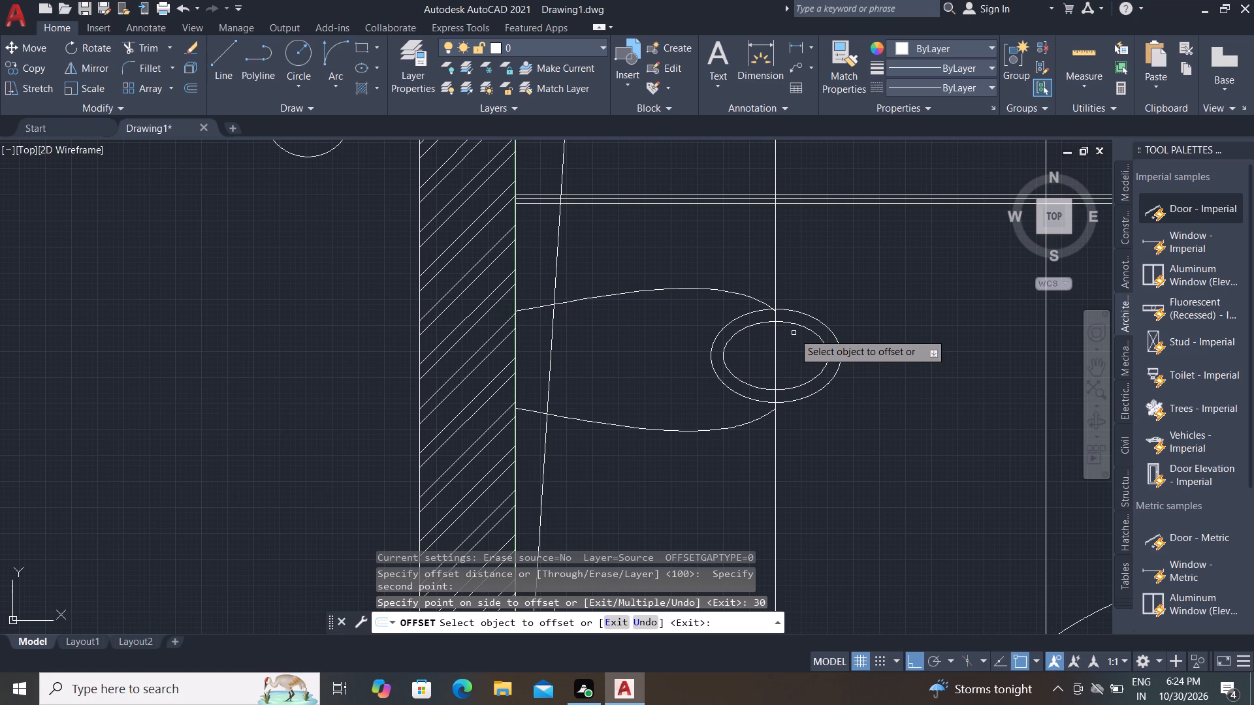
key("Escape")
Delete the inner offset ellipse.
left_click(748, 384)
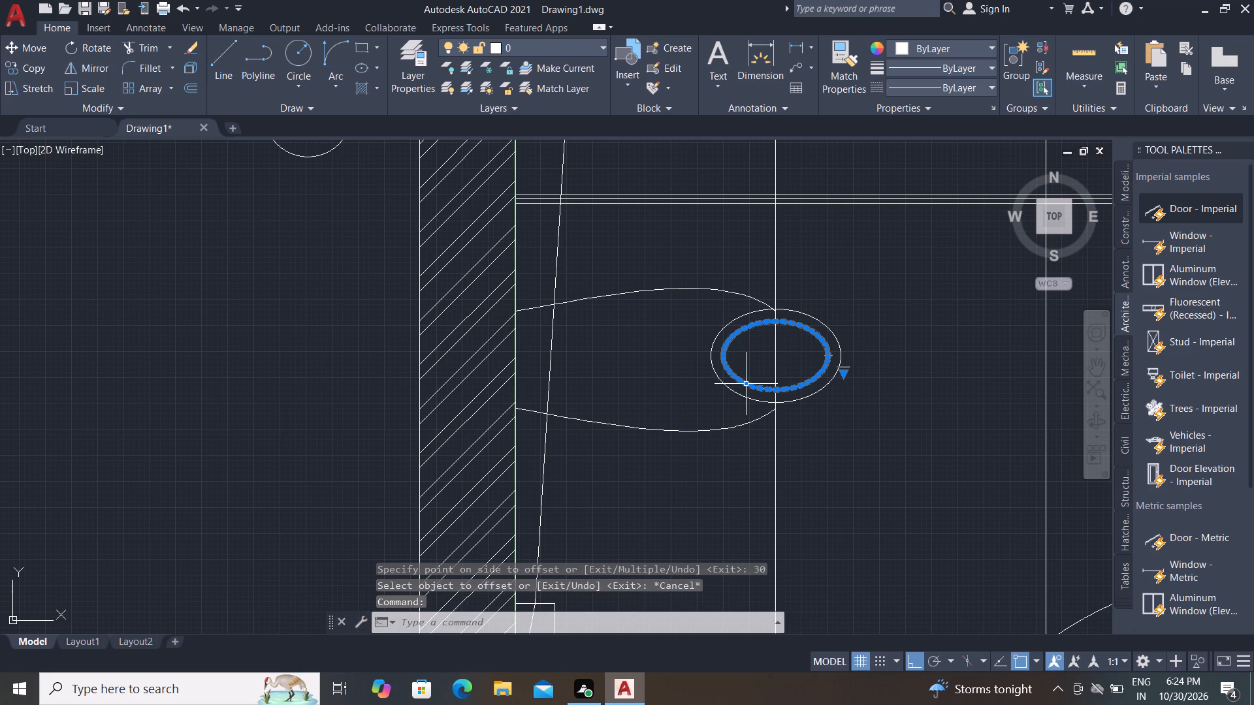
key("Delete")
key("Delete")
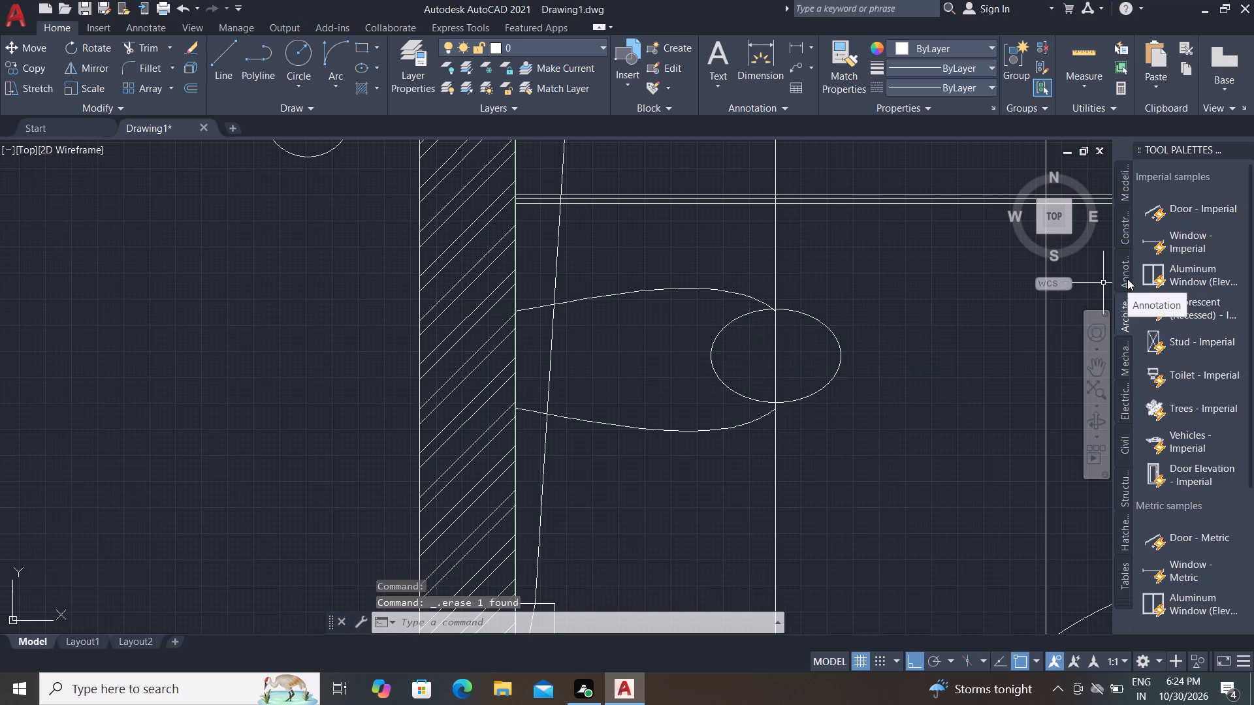
Draw a slightly taller second ellipse centred on the first ellipse's wall-side quadrant, with its horizontal axis ending at the first ellipse's centre.
left_click(357, 68)
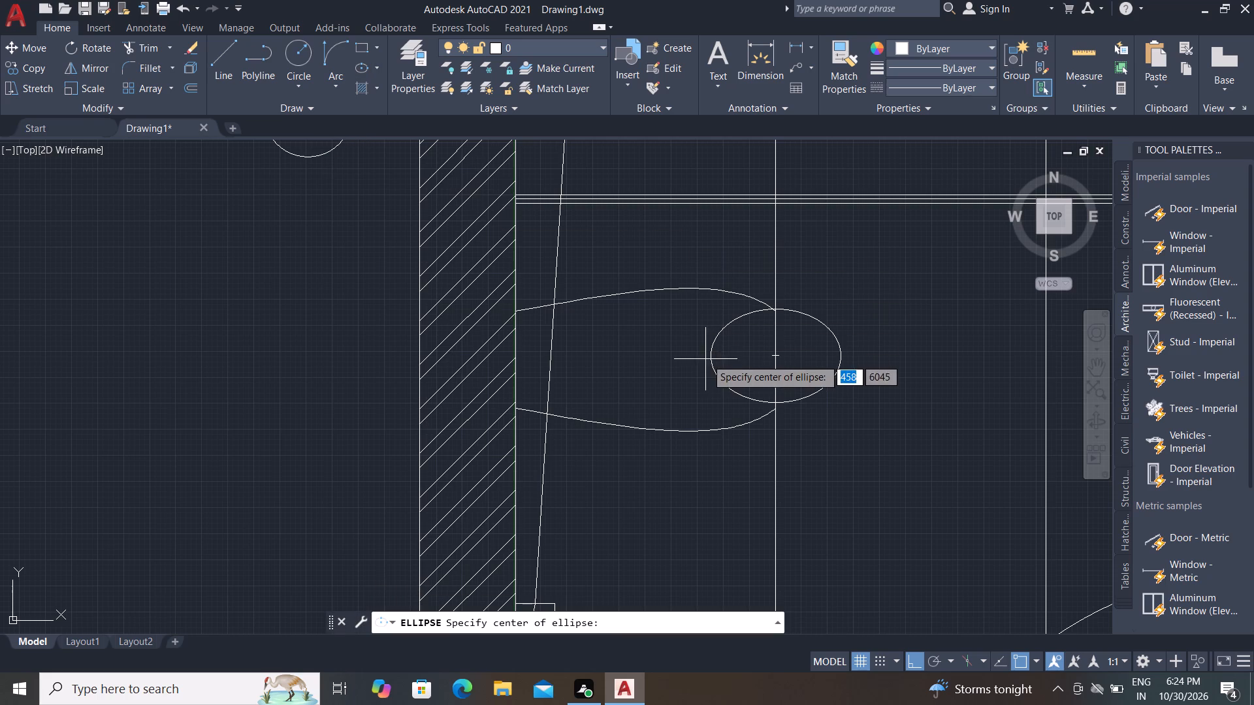
left_click(716, 355)
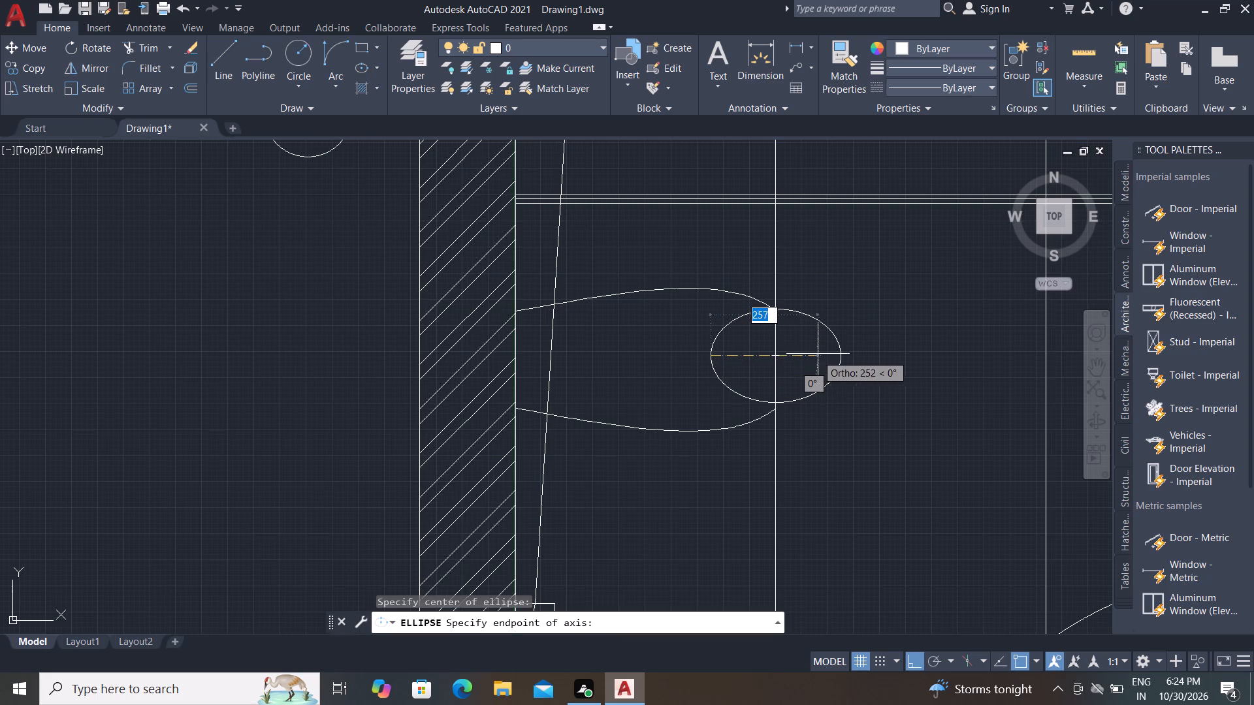
left_click(775, 356)
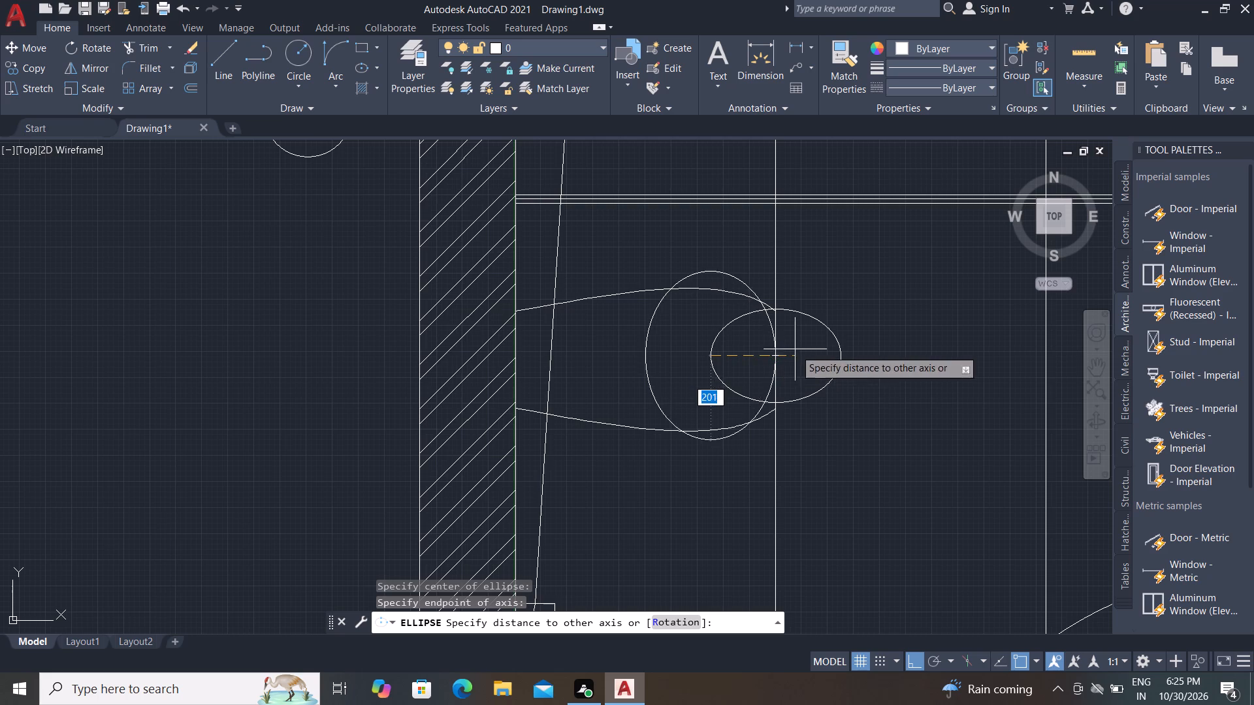
left_click(765, 330)
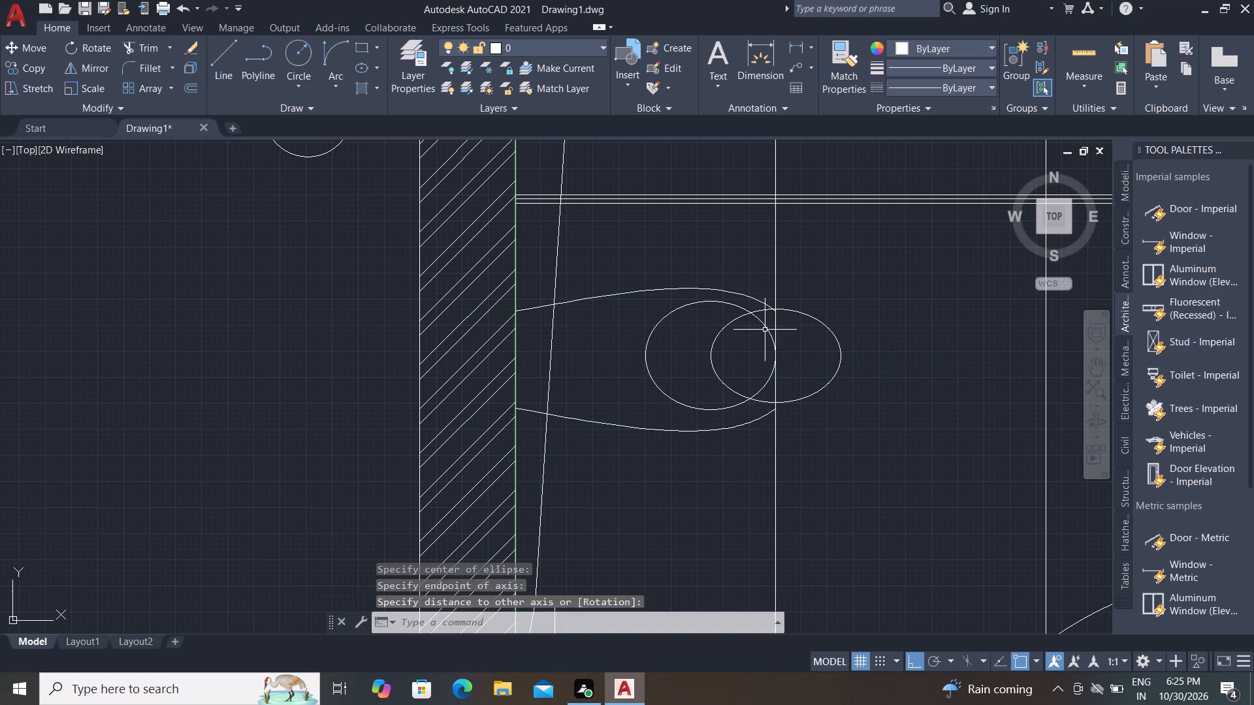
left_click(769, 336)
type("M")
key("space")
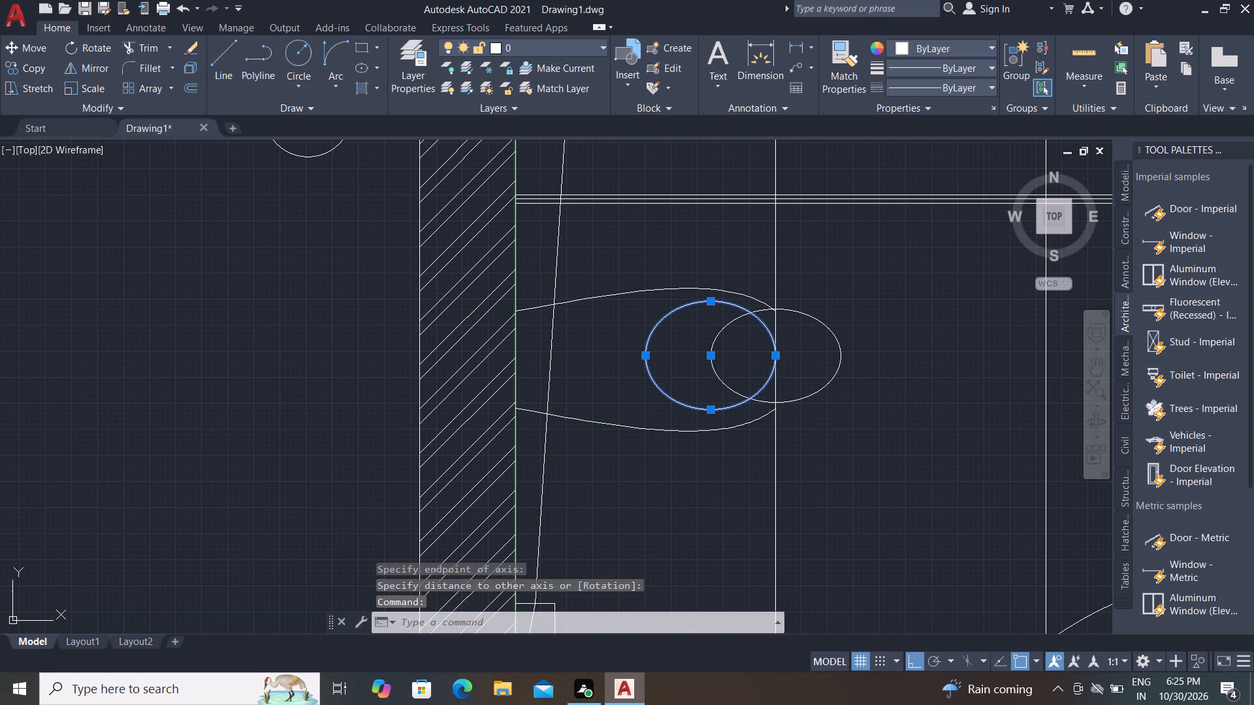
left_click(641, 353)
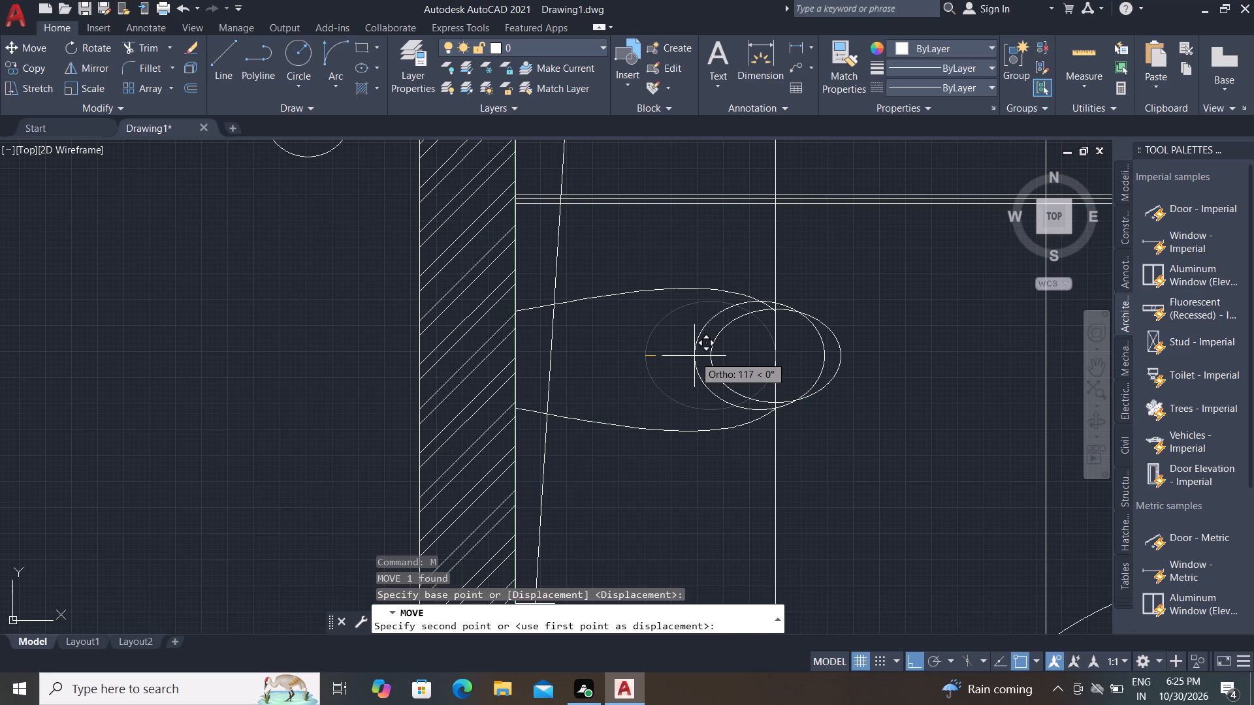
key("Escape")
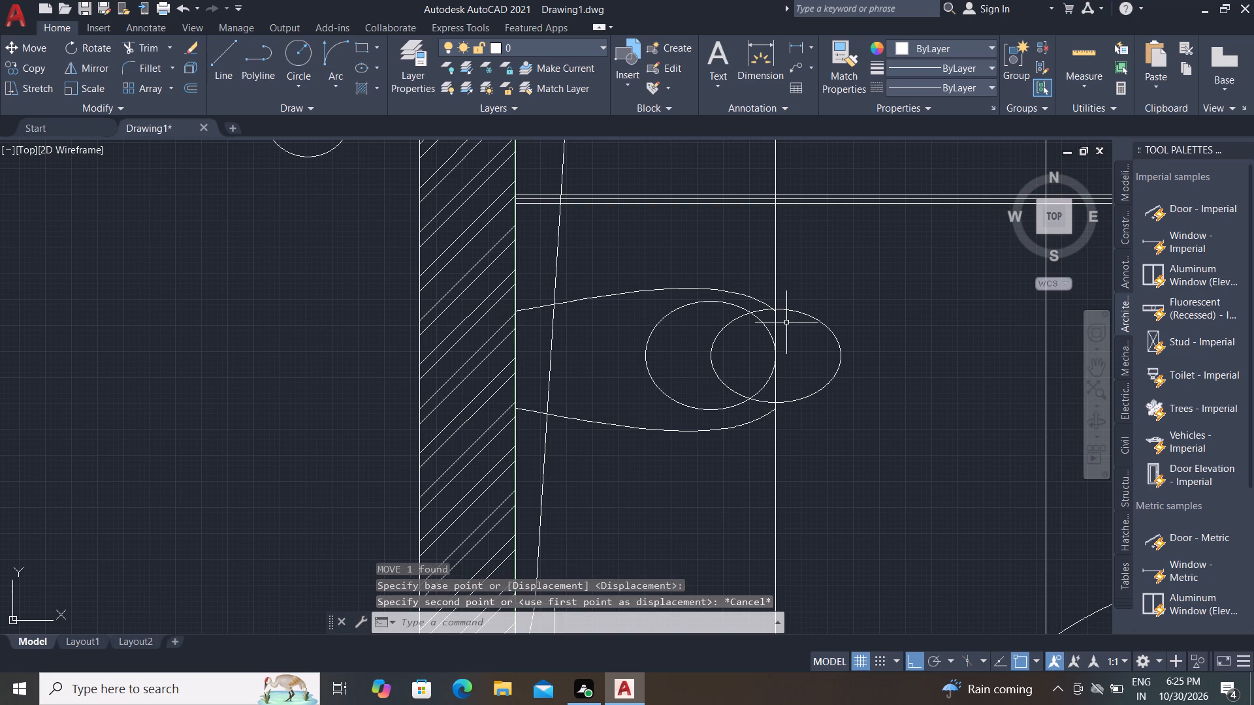
Delete the second ellipse on the wall side, keeping the one centred on the vertical line.
left_click(771, 338)
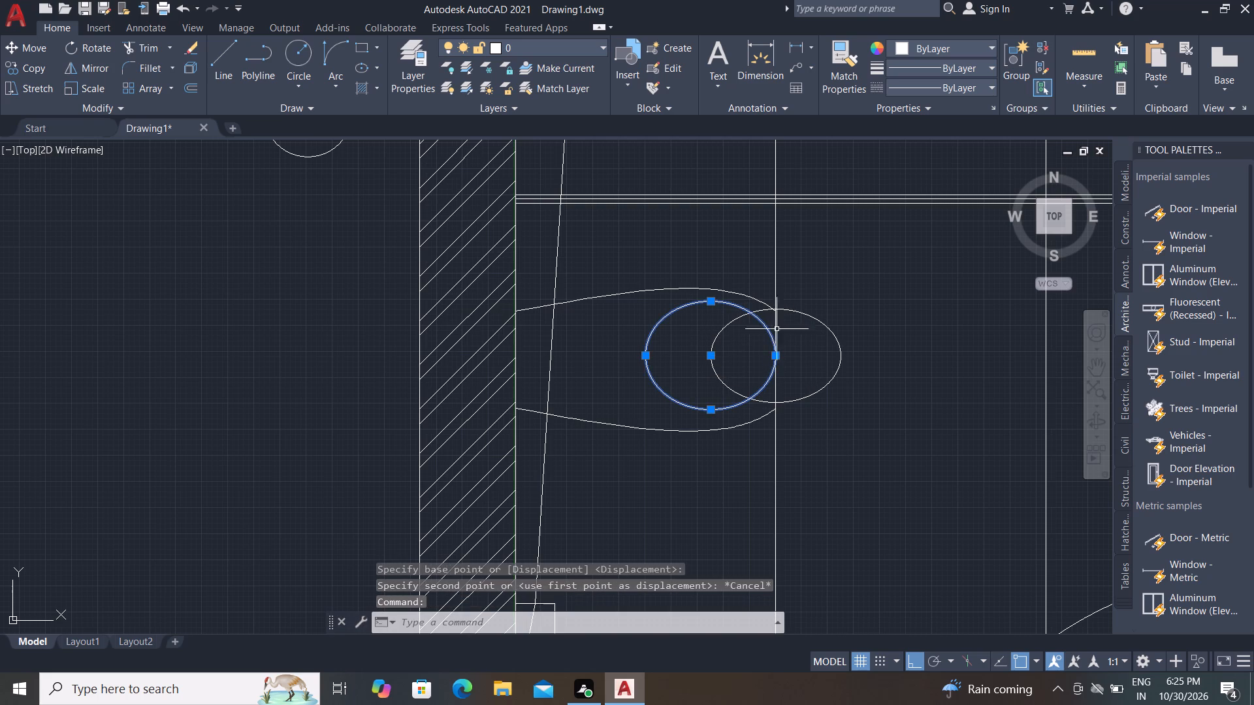
key("Delete")
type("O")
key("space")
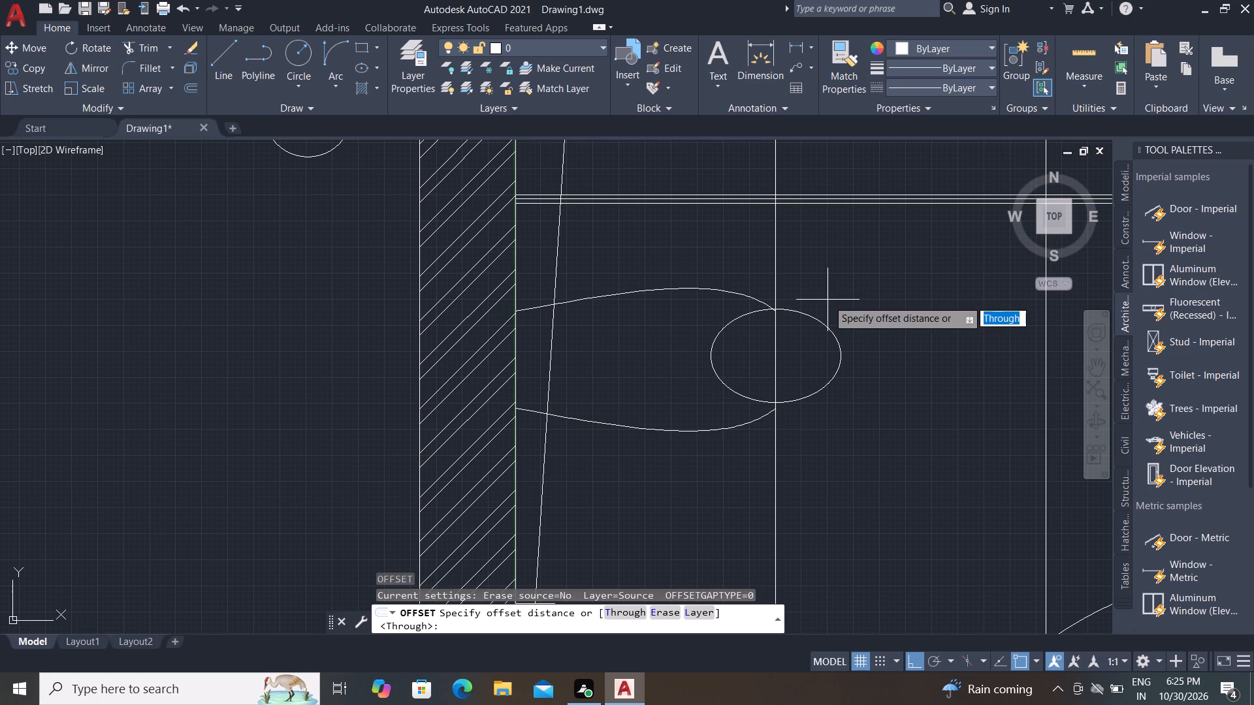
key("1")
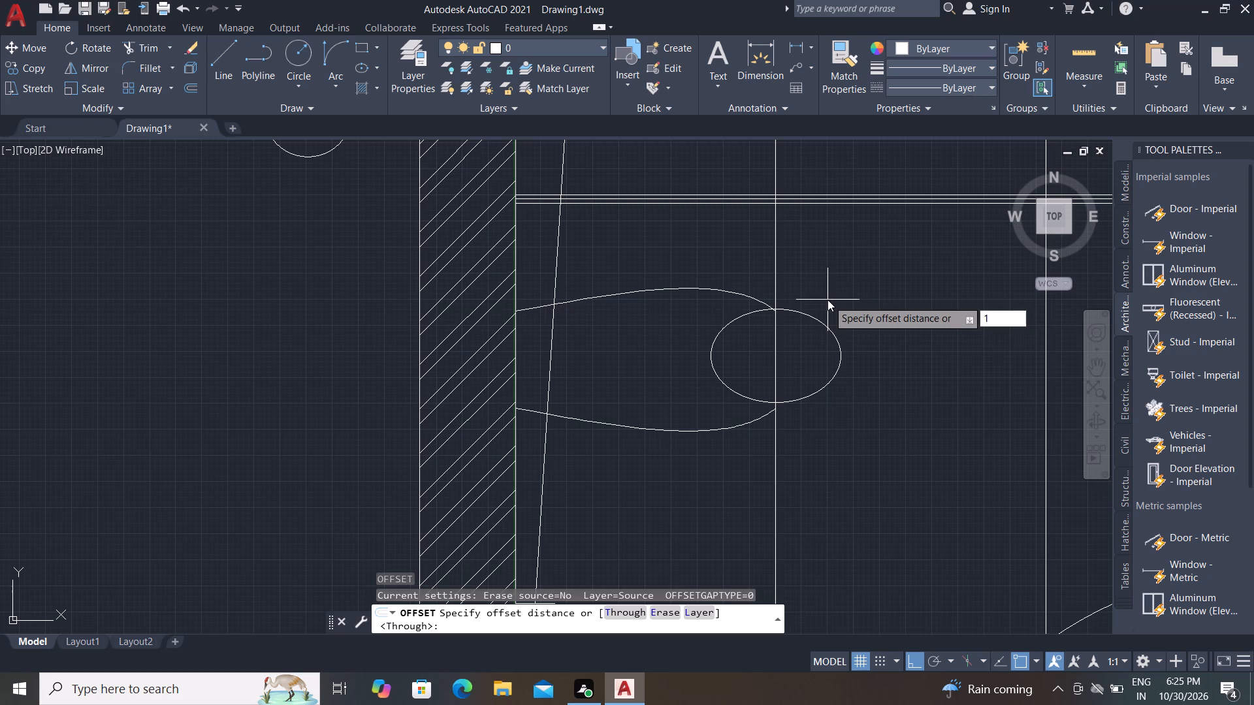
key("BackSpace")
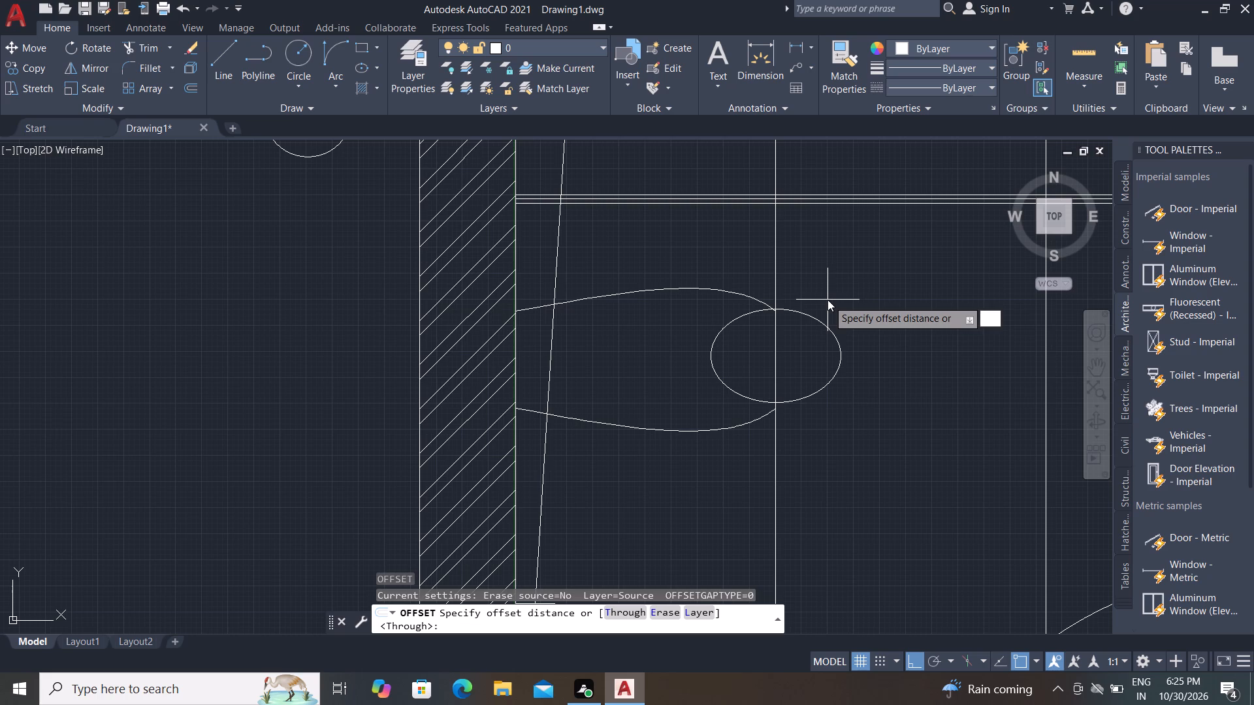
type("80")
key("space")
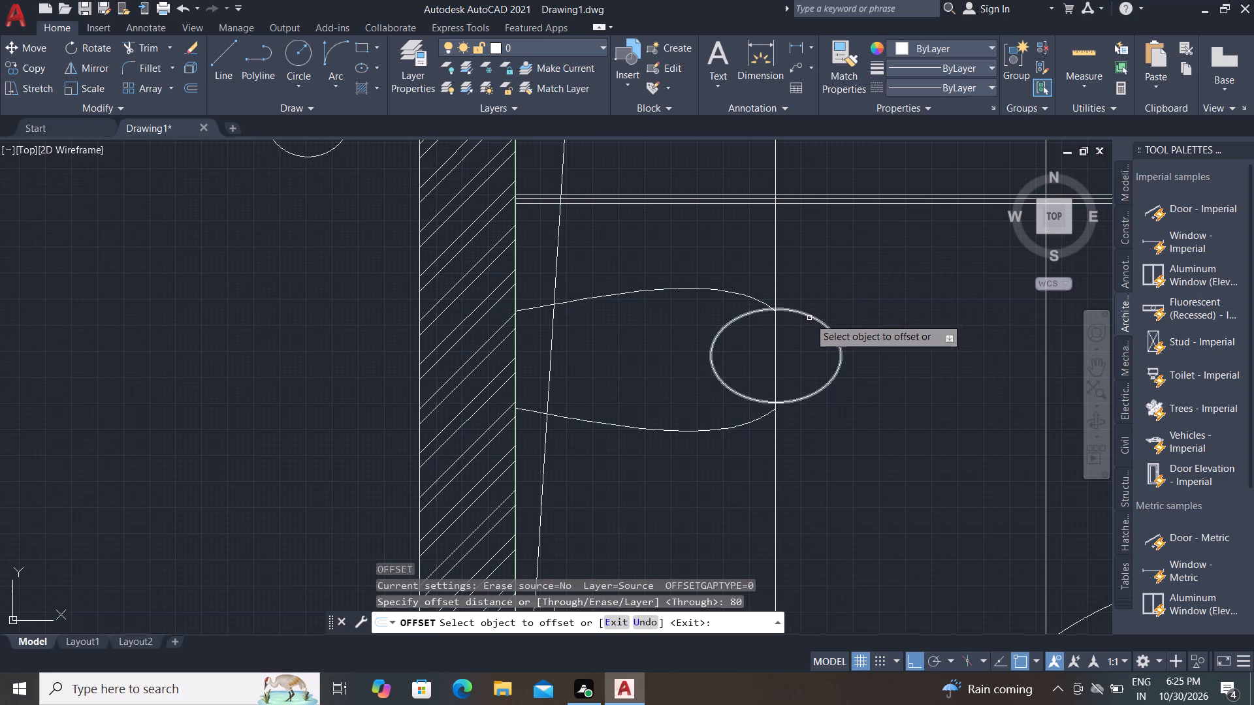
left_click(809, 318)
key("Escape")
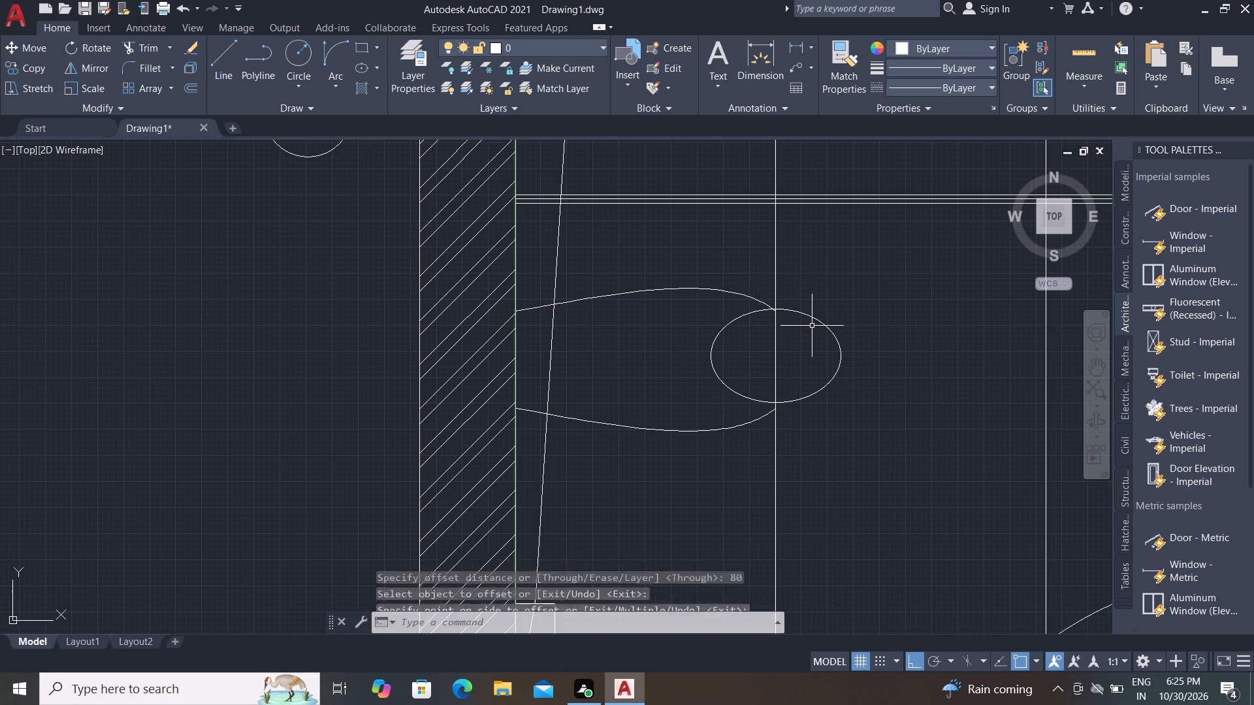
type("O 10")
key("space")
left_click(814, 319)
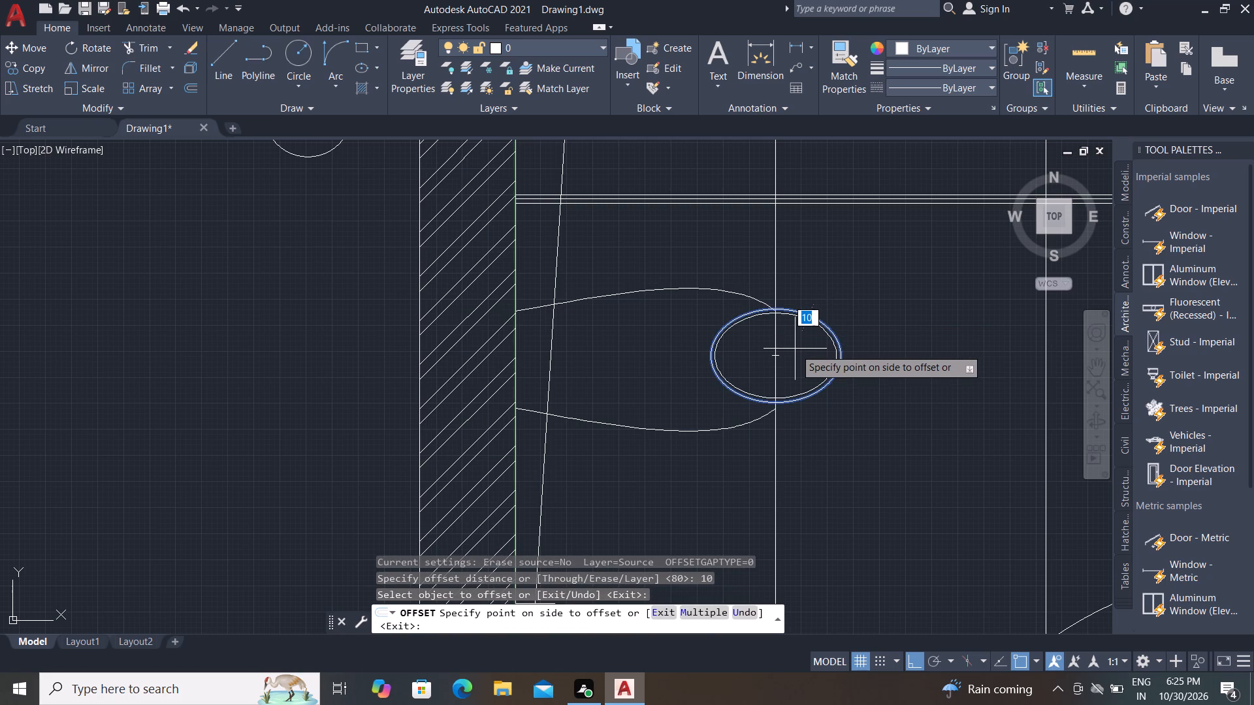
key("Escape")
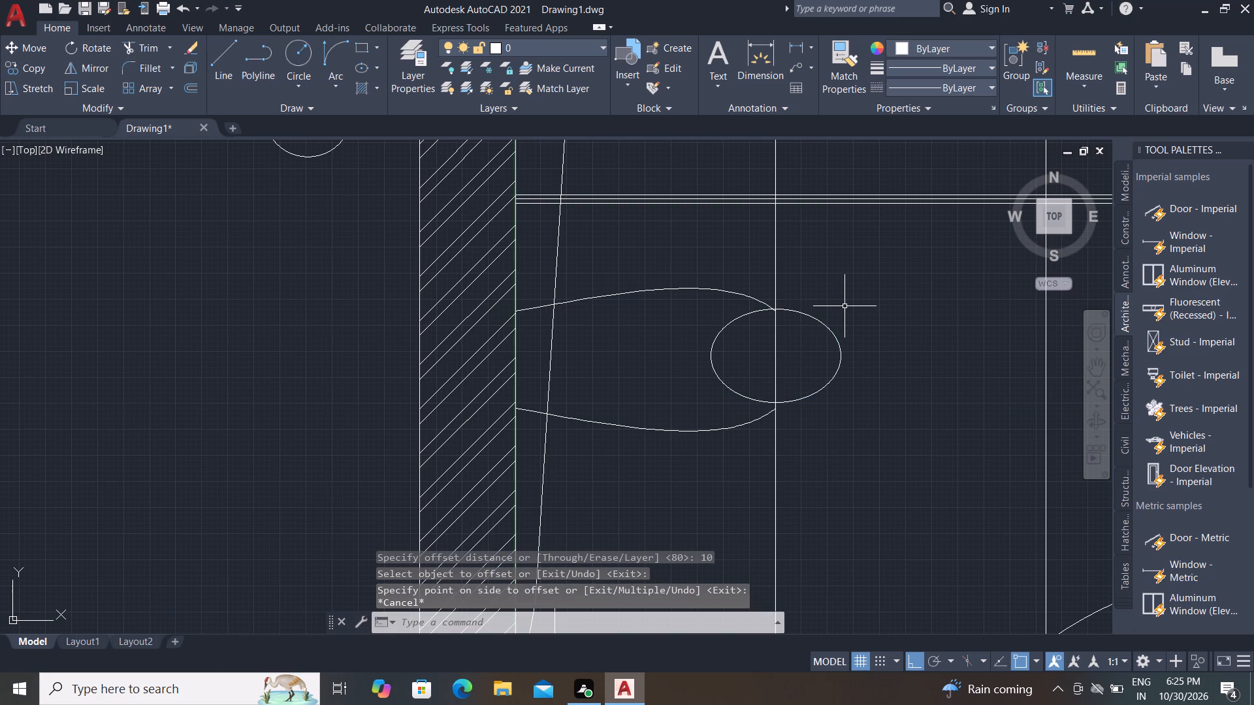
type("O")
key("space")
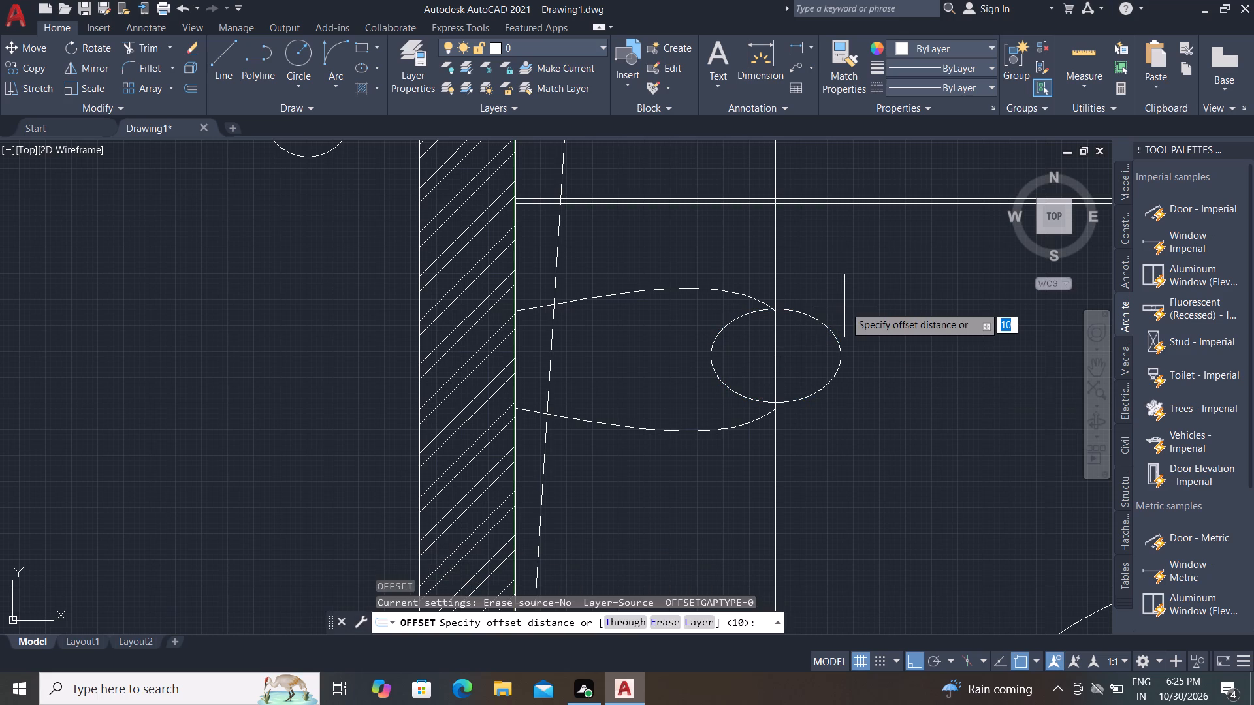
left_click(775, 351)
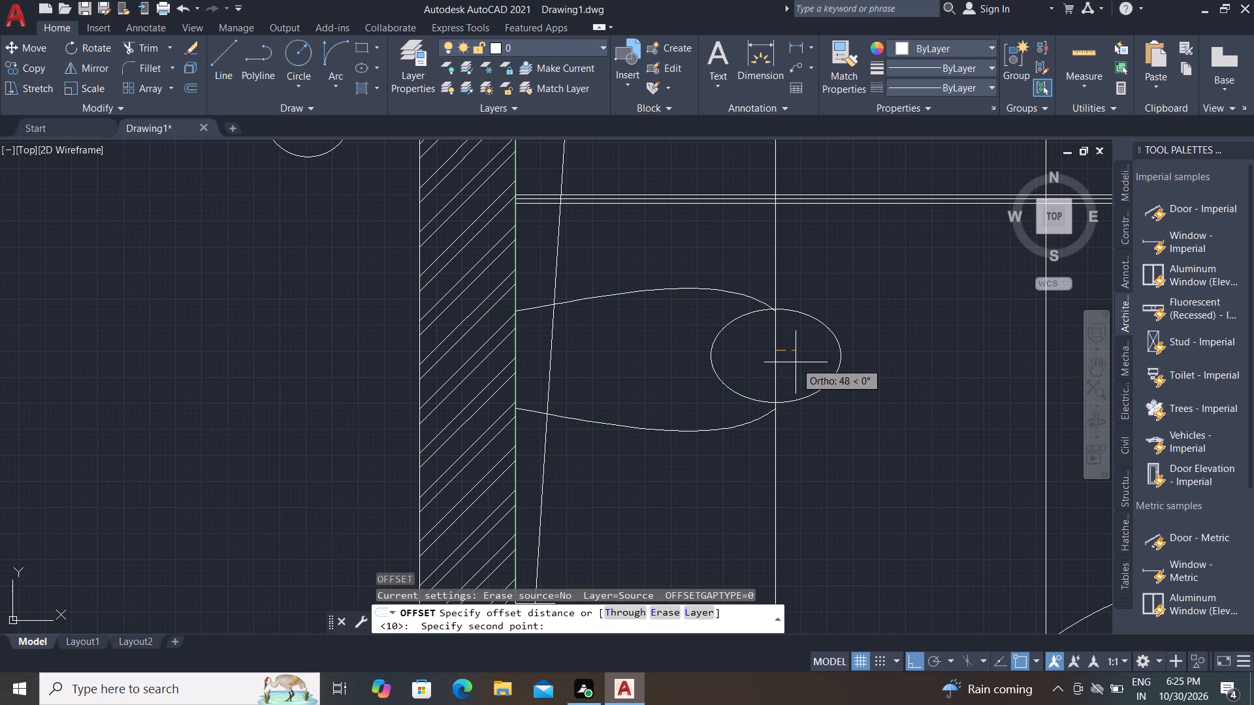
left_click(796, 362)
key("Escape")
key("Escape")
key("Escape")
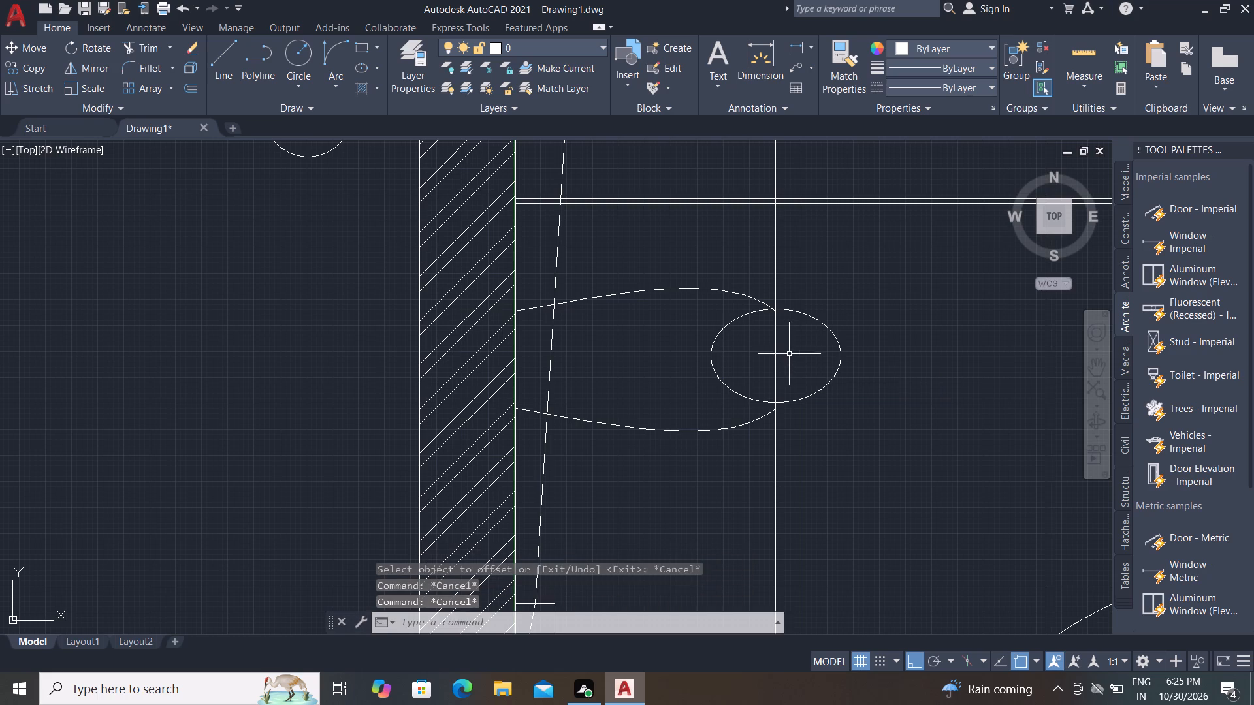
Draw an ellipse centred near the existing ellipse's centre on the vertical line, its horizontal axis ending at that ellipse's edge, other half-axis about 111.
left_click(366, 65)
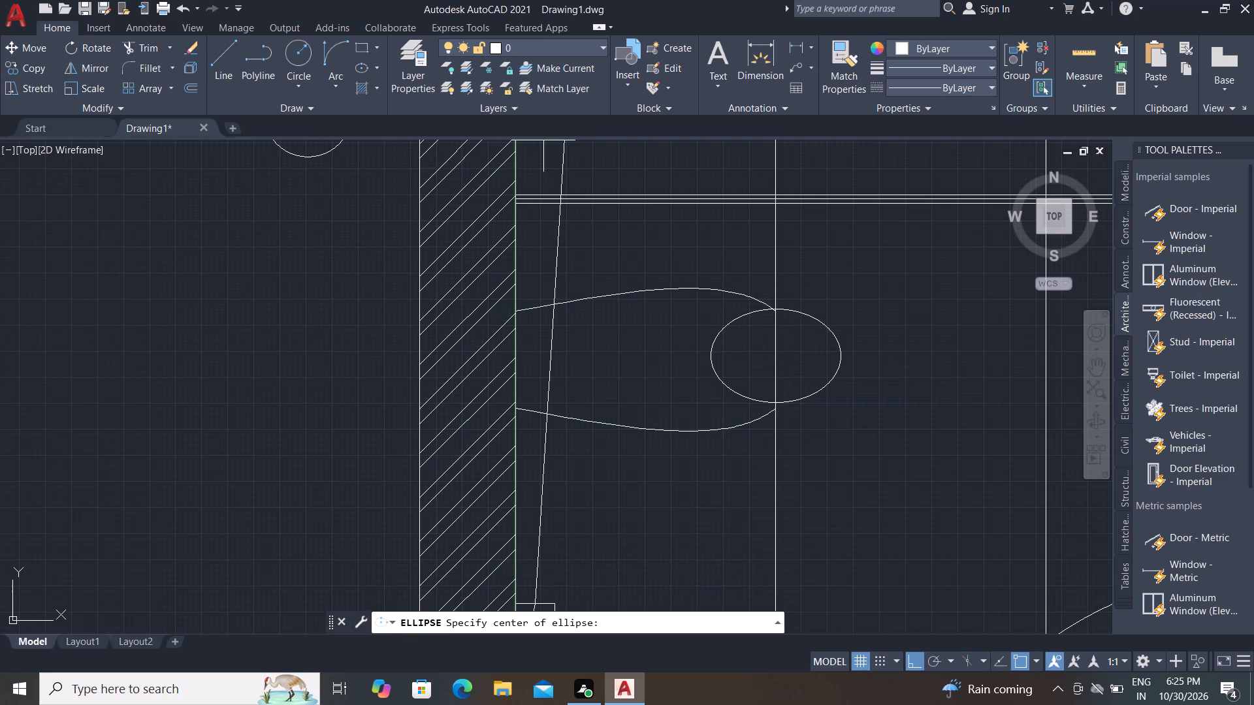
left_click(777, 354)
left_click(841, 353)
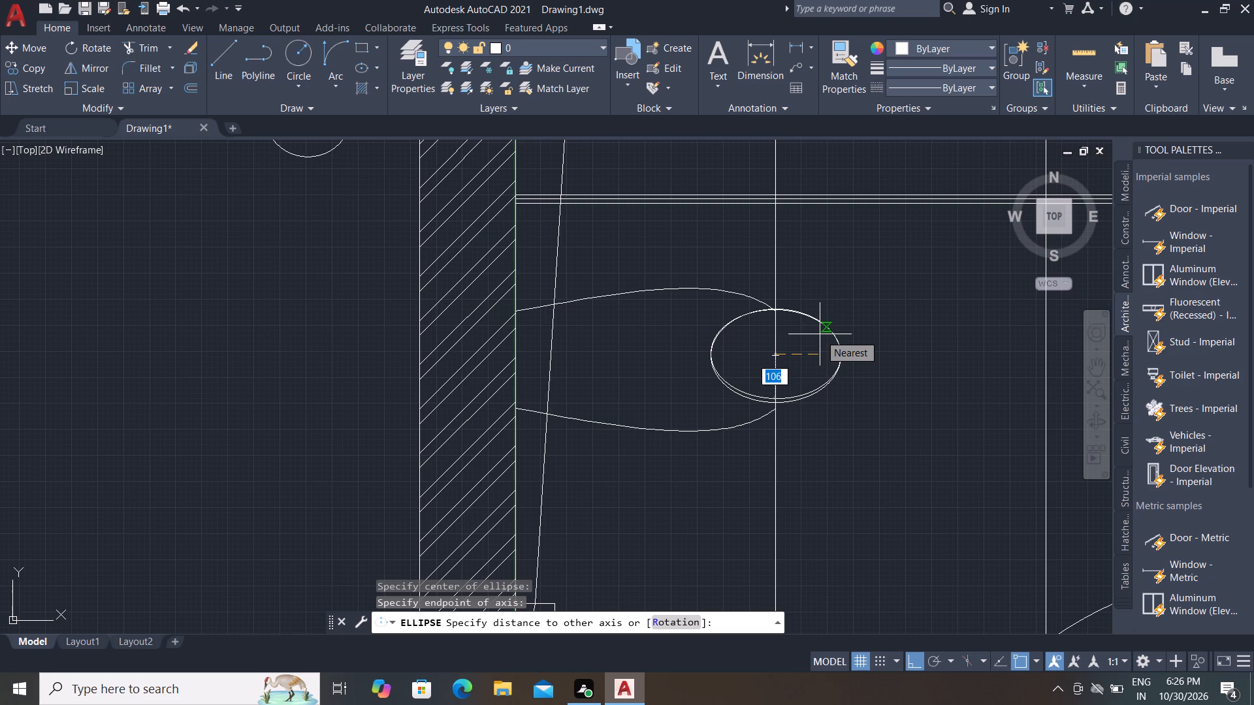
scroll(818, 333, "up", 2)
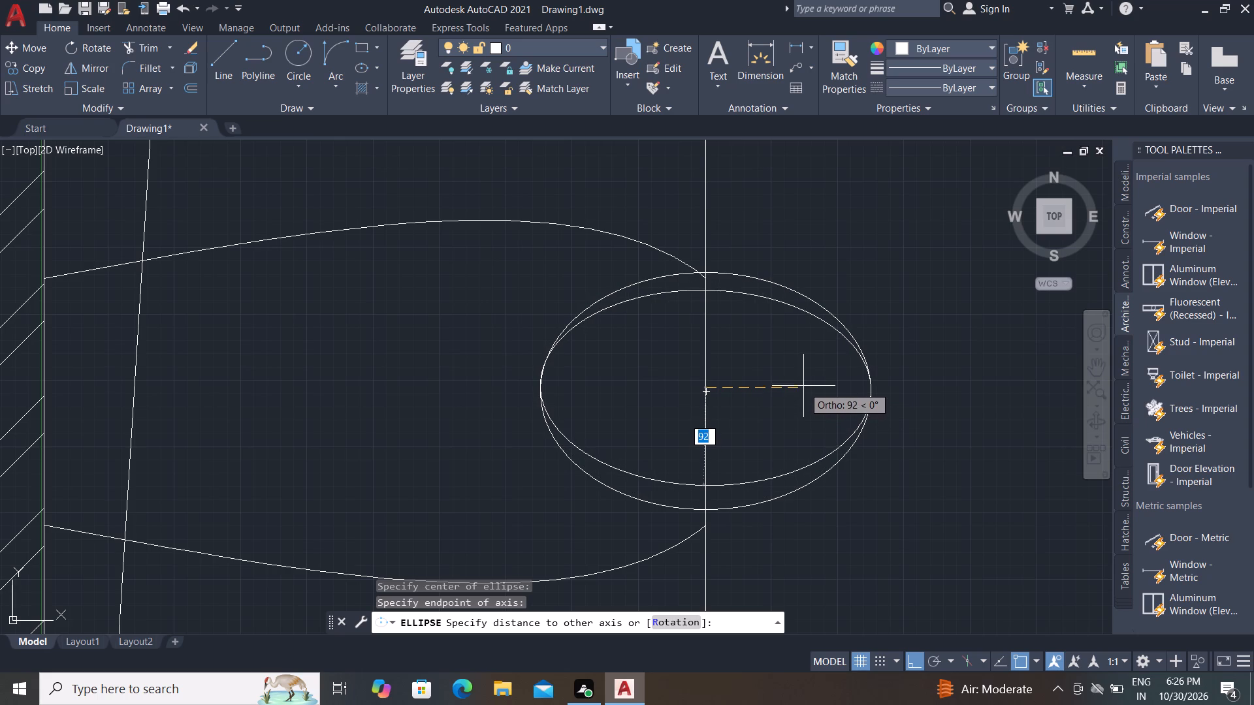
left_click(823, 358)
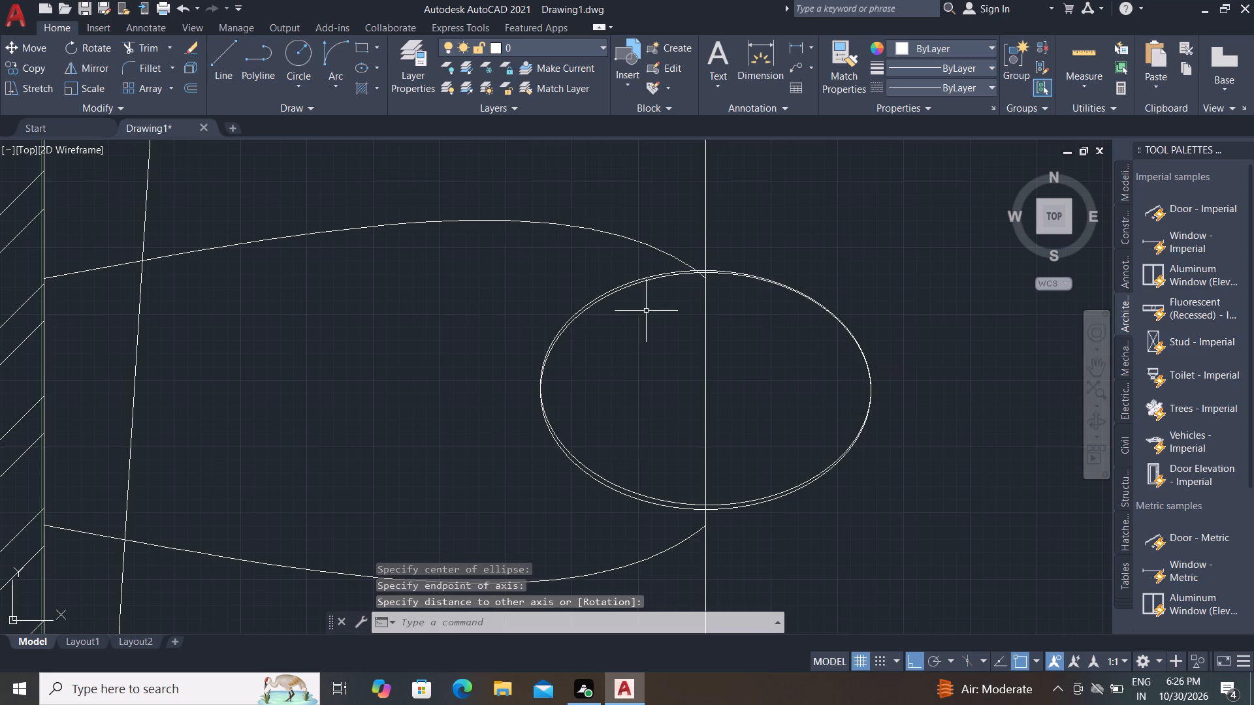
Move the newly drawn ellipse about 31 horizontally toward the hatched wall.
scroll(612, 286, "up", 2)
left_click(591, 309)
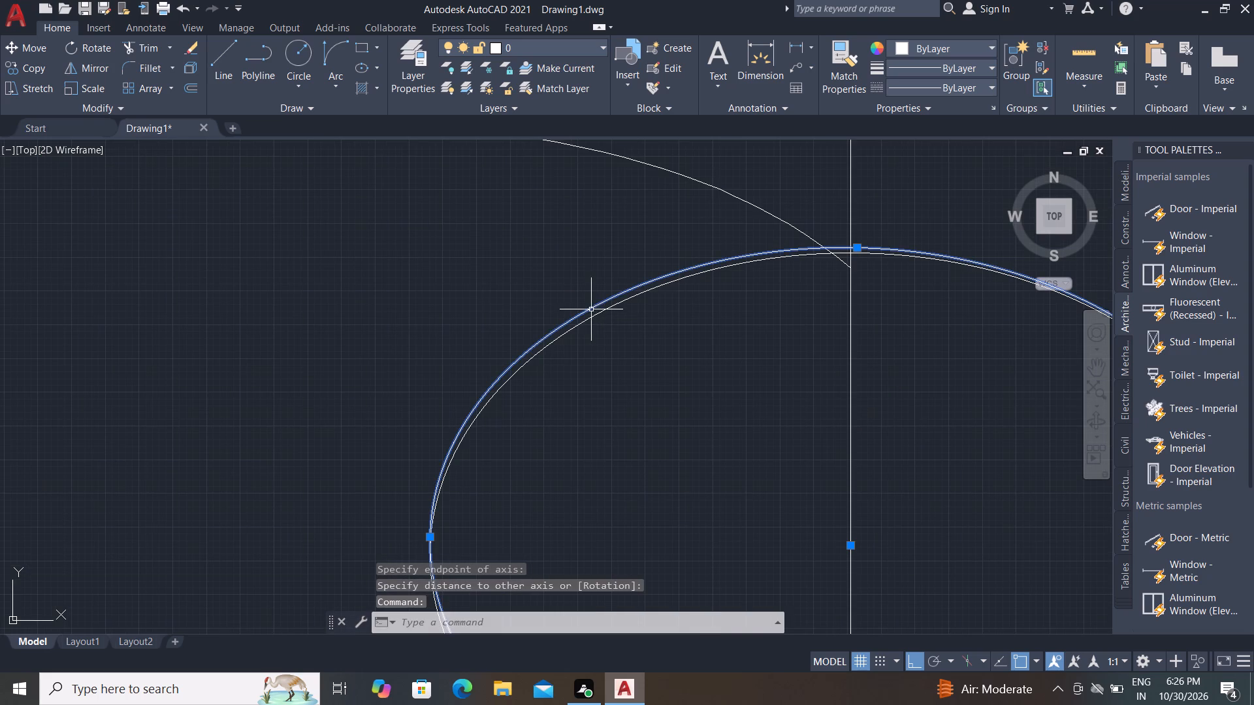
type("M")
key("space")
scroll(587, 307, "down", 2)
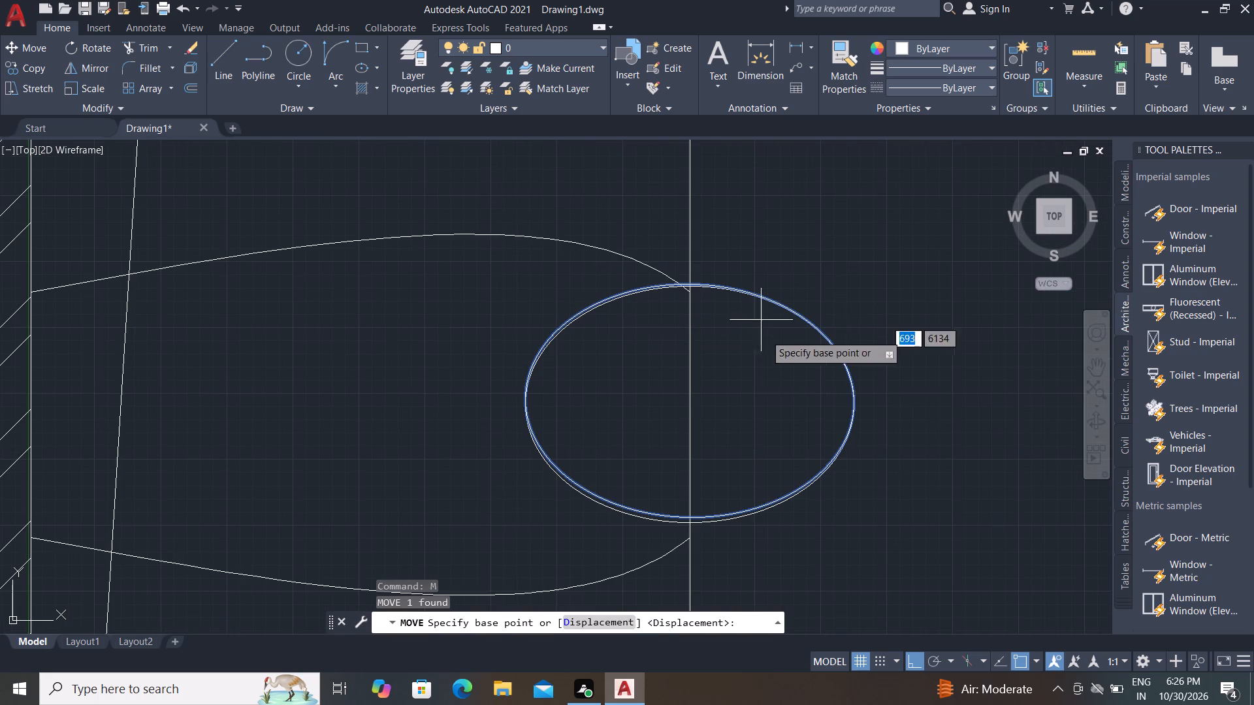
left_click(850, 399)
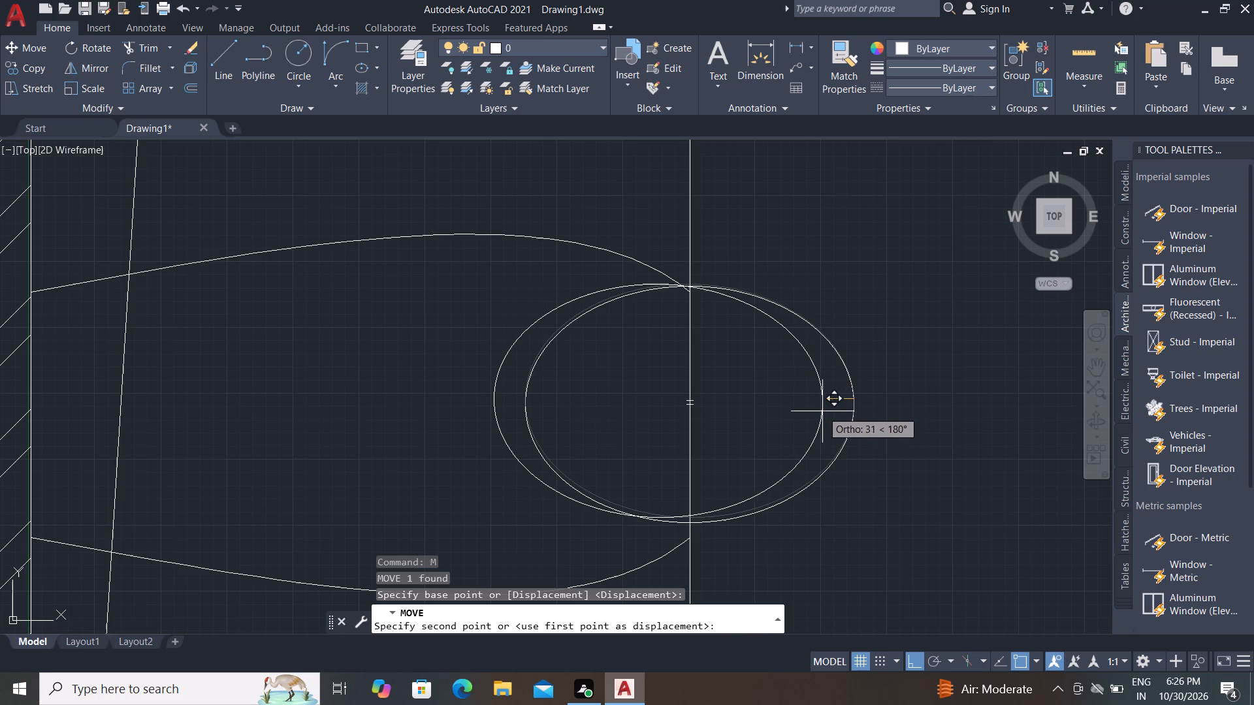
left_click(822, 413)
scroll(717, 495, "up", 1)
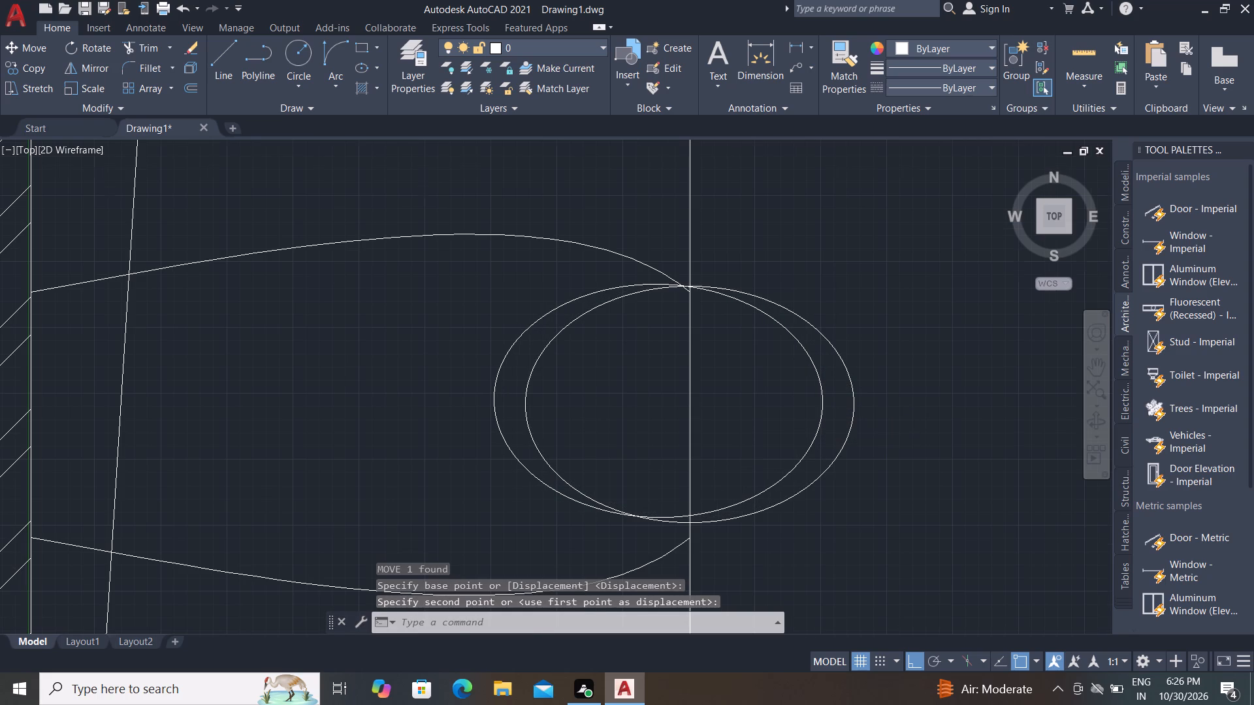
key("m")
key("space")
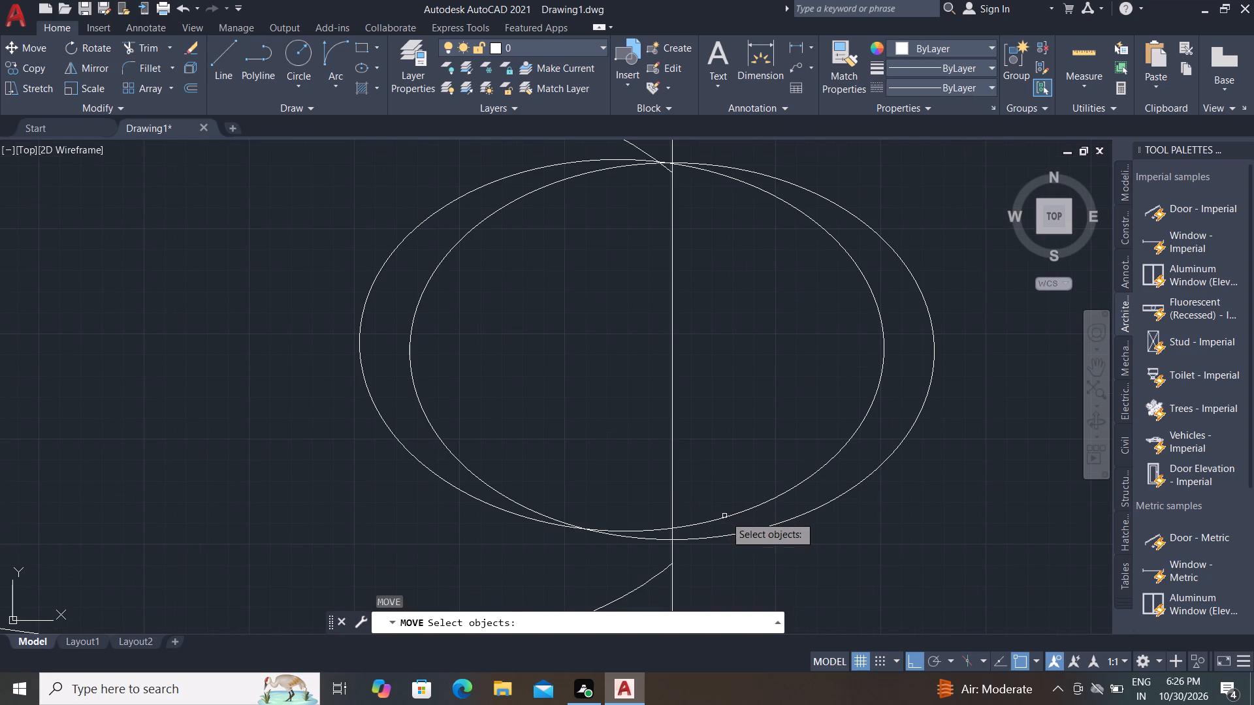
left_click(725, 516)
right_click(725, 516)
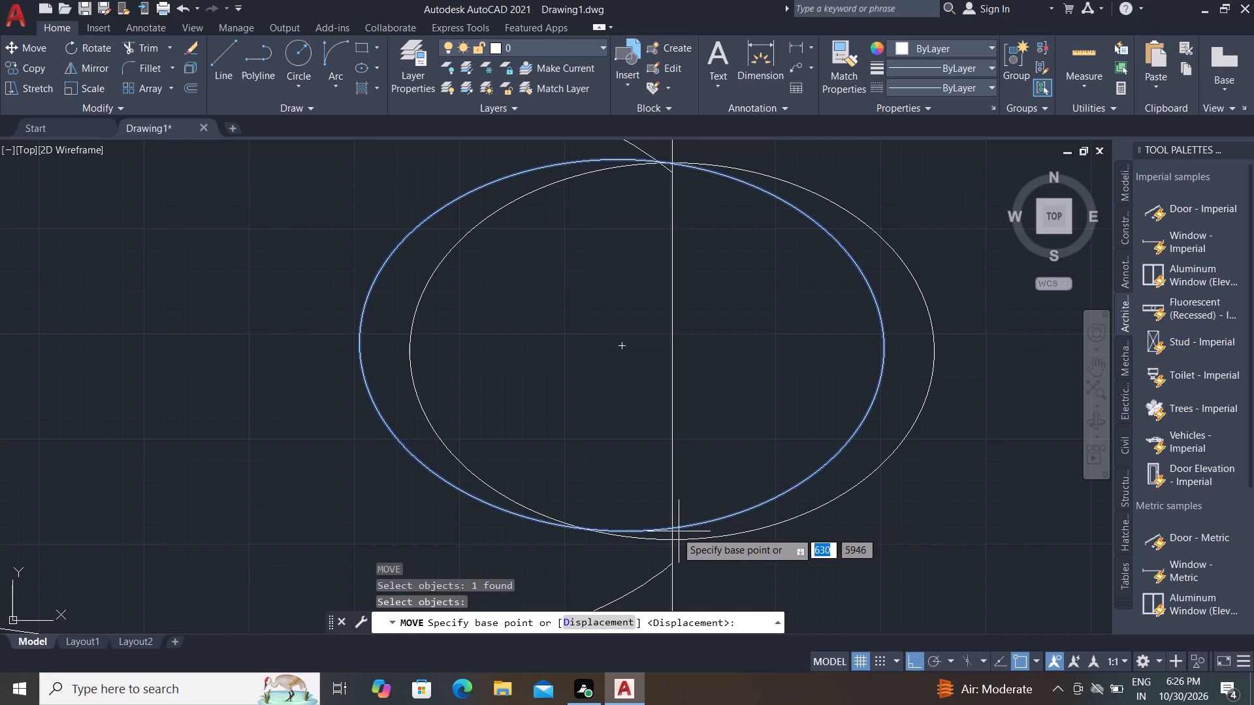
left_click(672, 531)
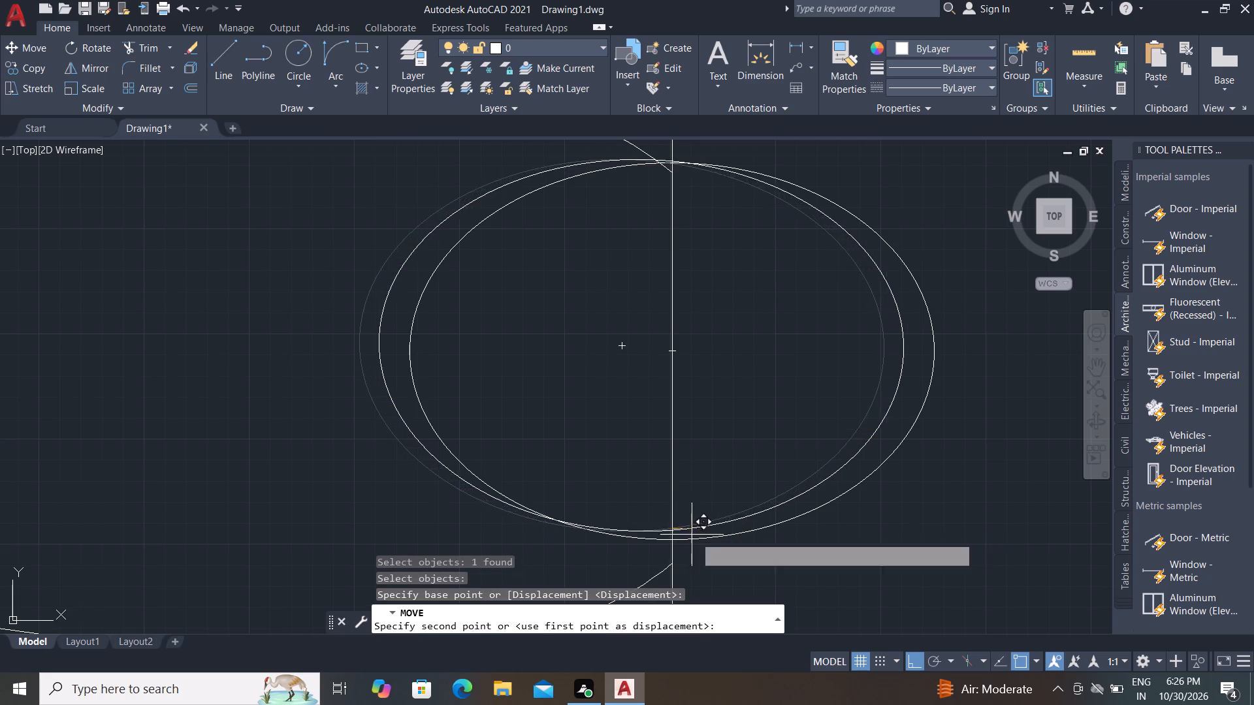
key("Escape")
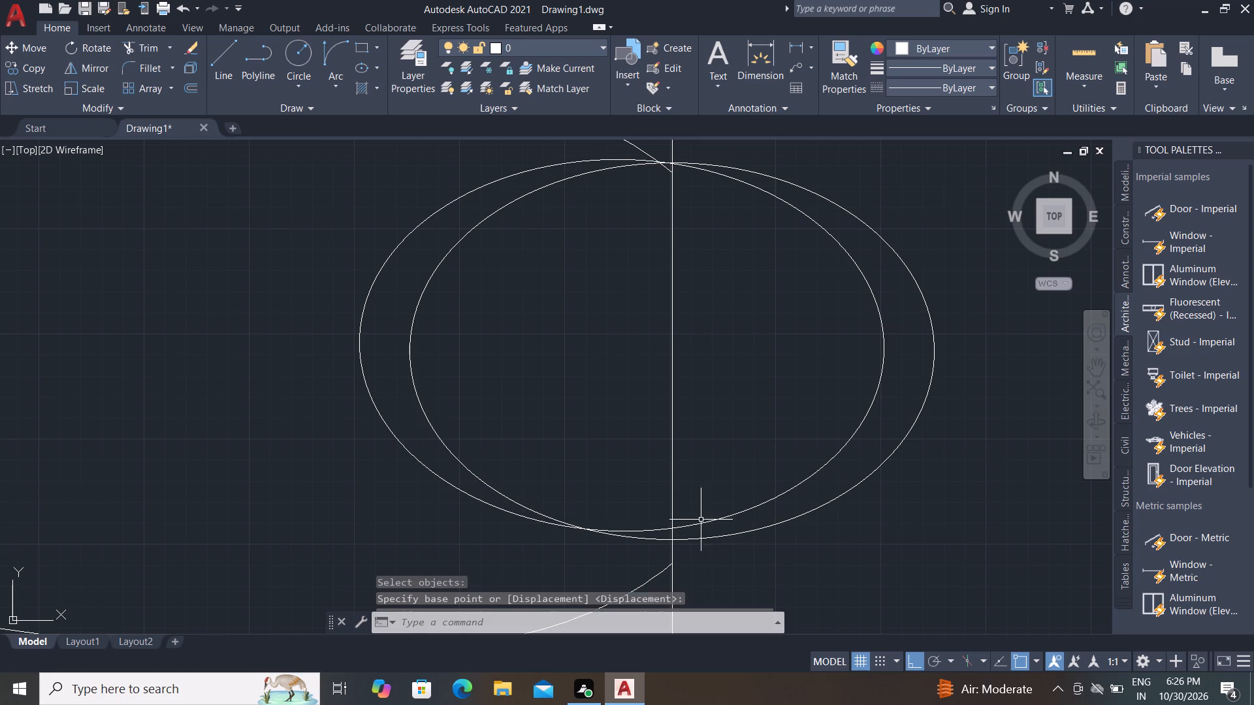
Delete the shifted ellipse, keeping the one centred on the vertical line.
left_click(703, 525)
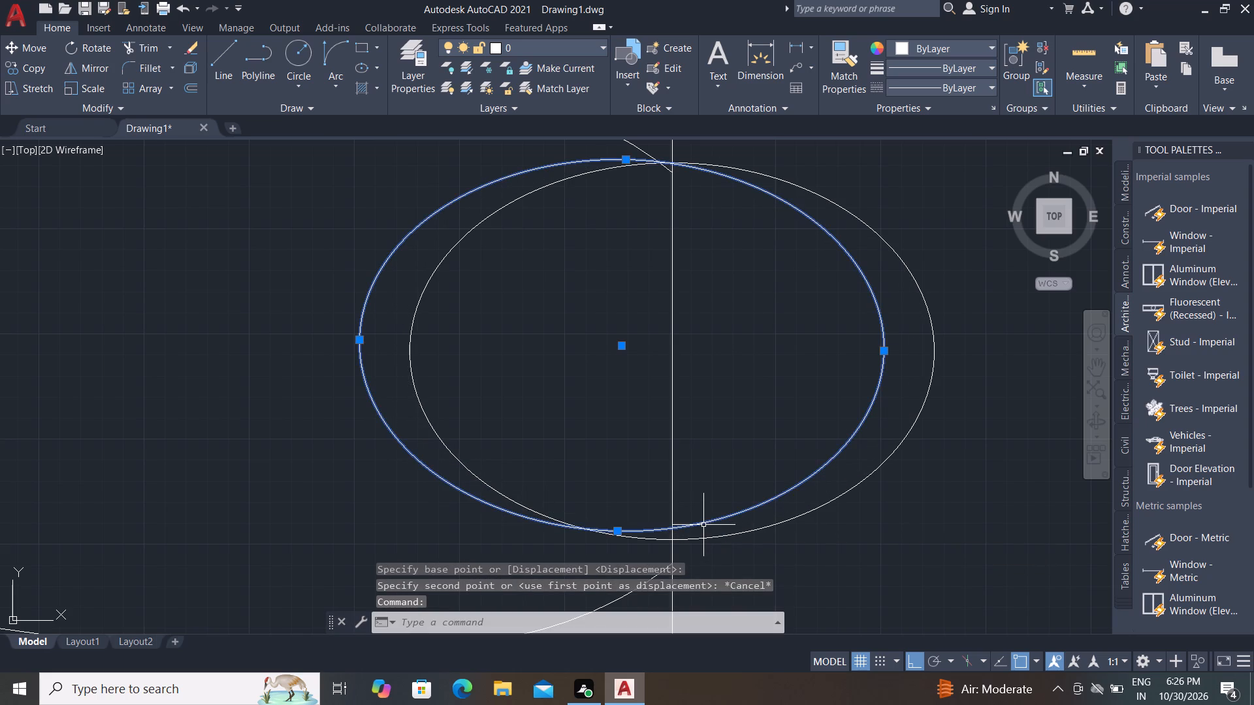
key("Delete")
Offset the remaining ellipse 1 inward.
type("O")
key("space")
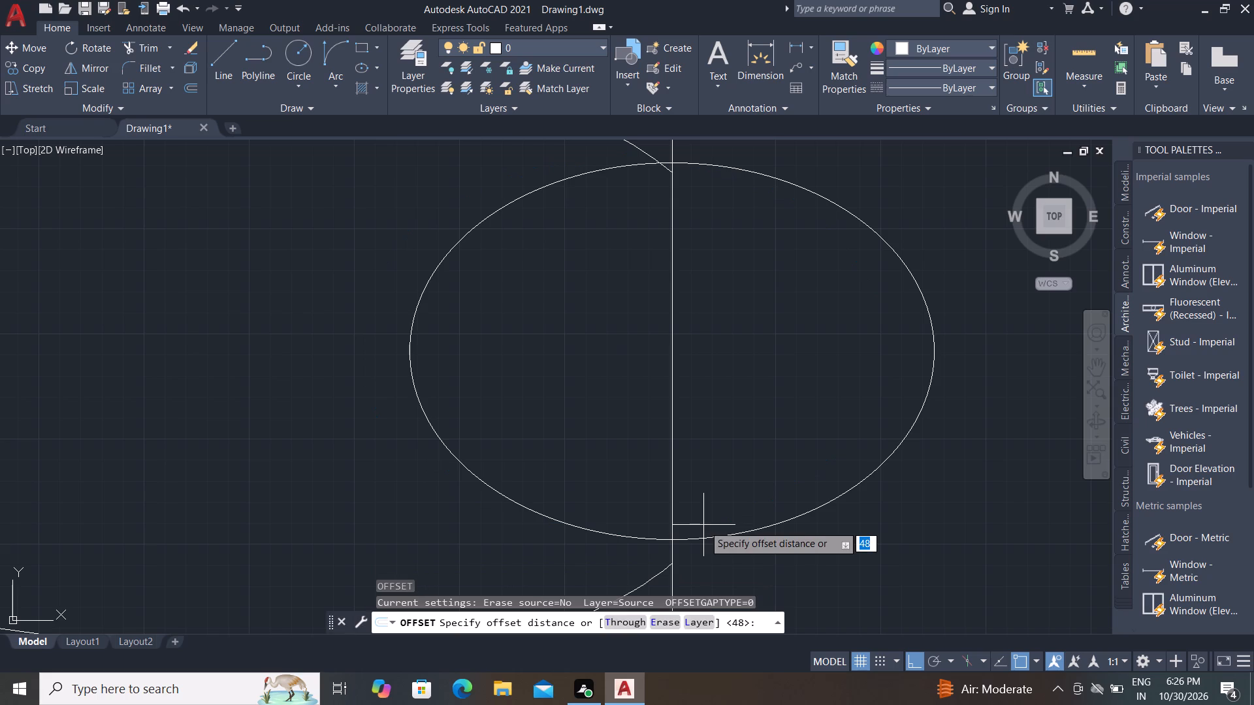
type("1")
key("space")
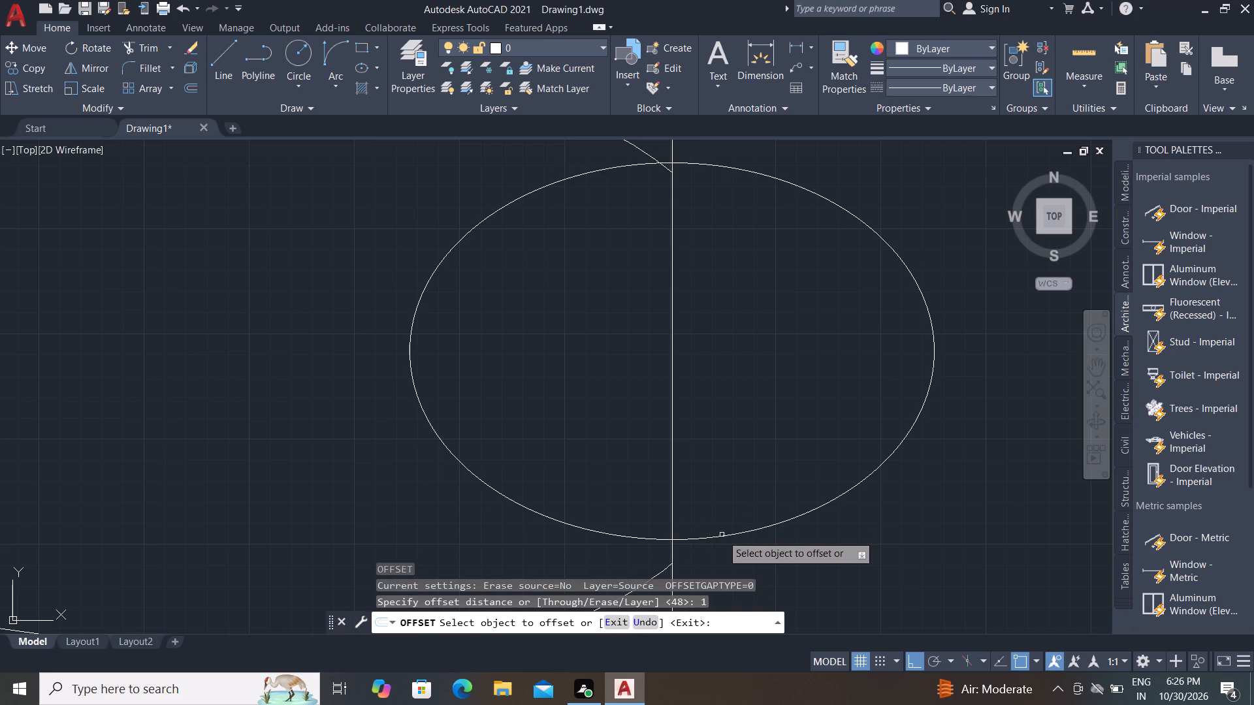
left_click(723, 536)
left_click(720, 500)
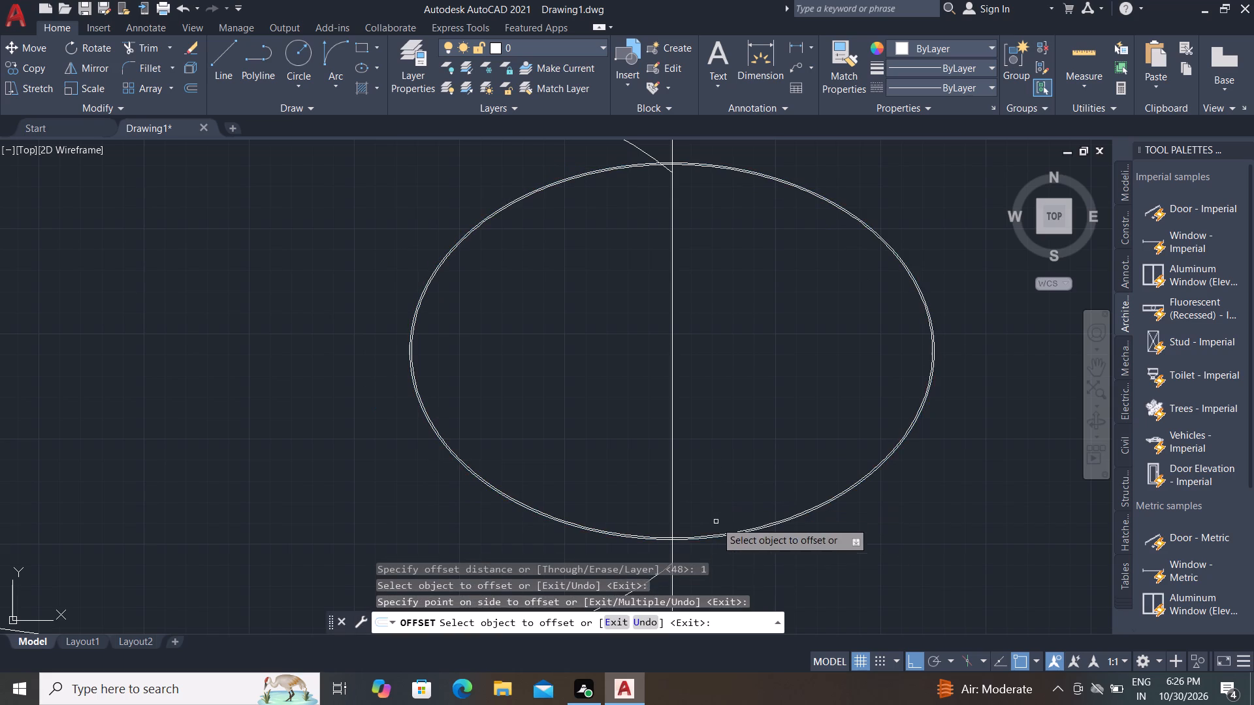
scroll(674, 540, "up", 3)
key("Escape")
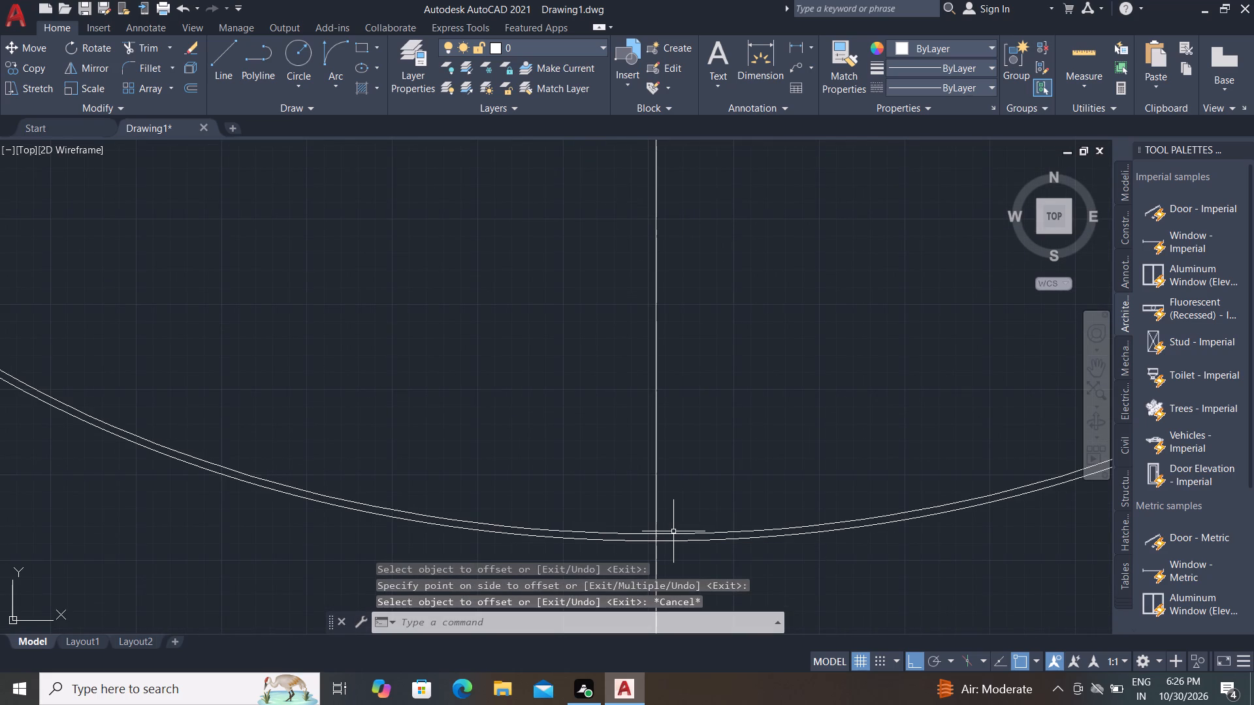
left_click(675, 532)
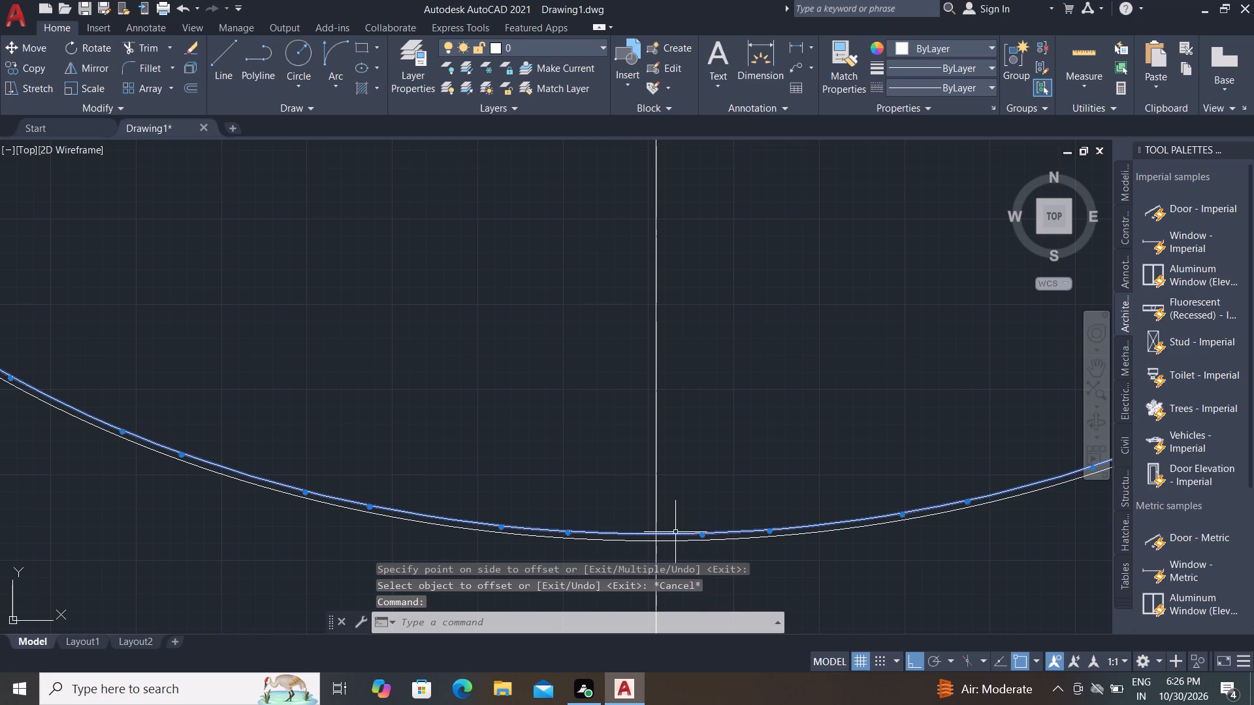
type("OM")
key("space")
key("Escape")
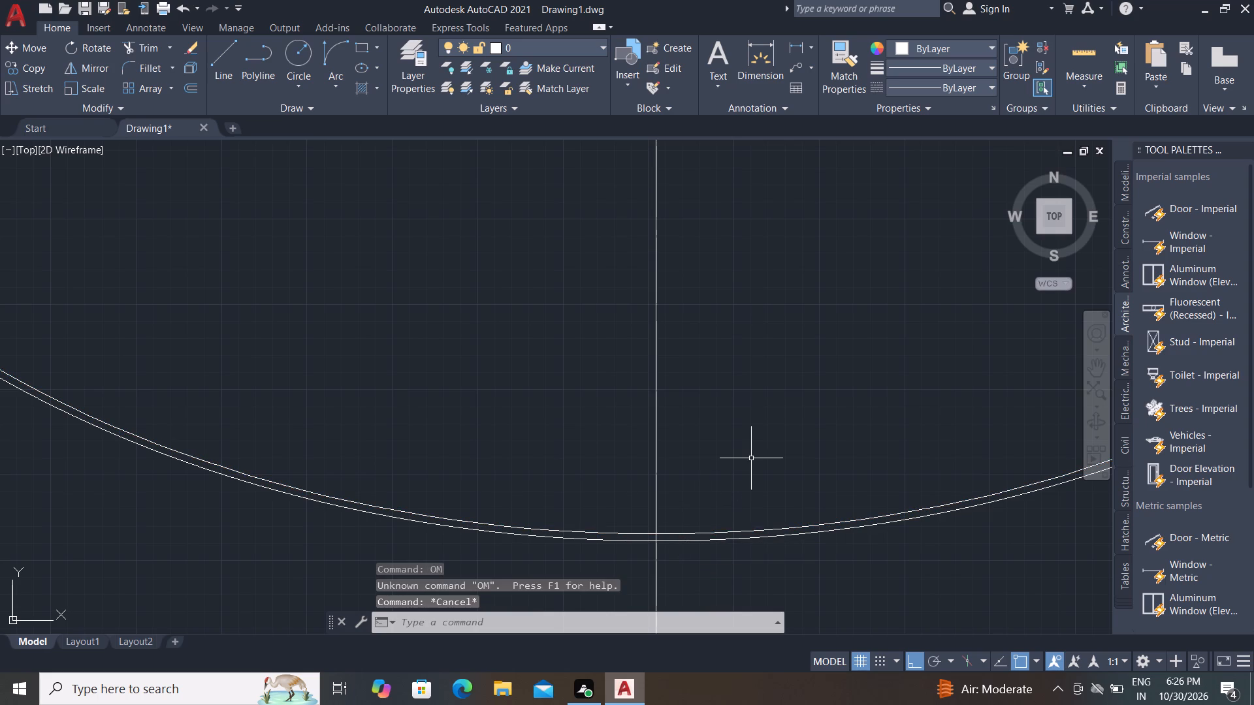
Offset the inner copy of the ellipse 1 outward.
type("O")
key("space")
key("space")
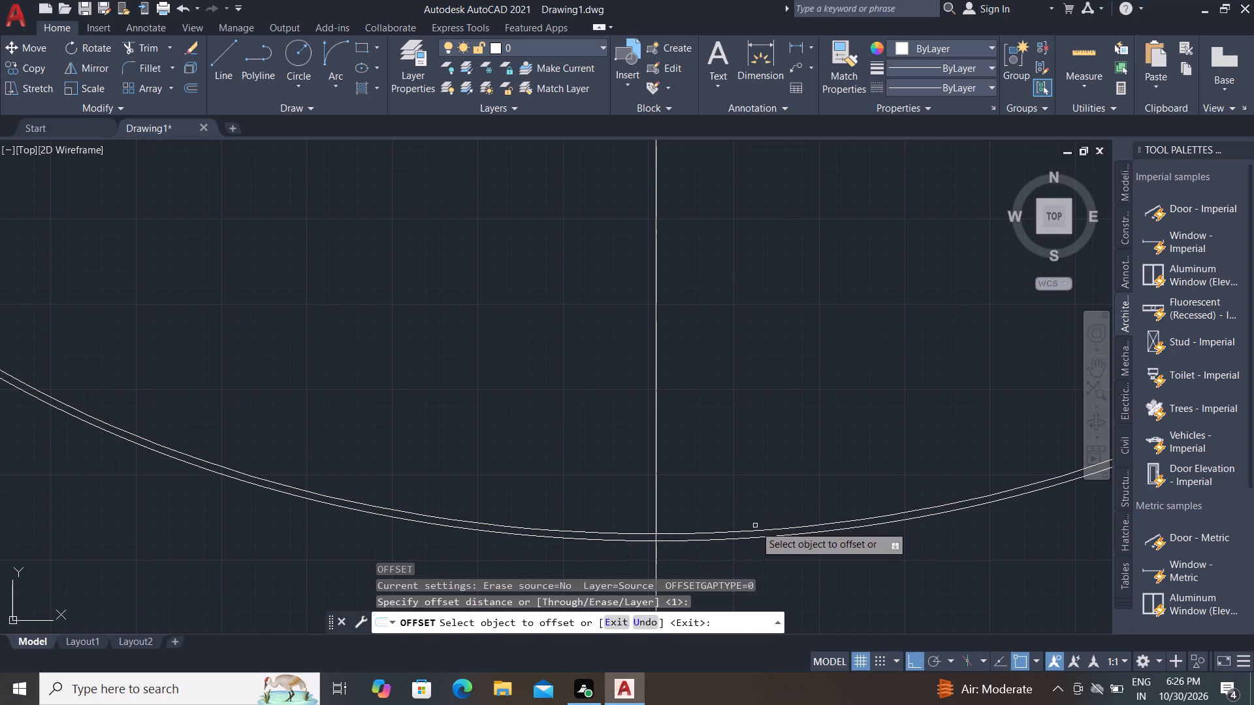
left_click(756, 529)
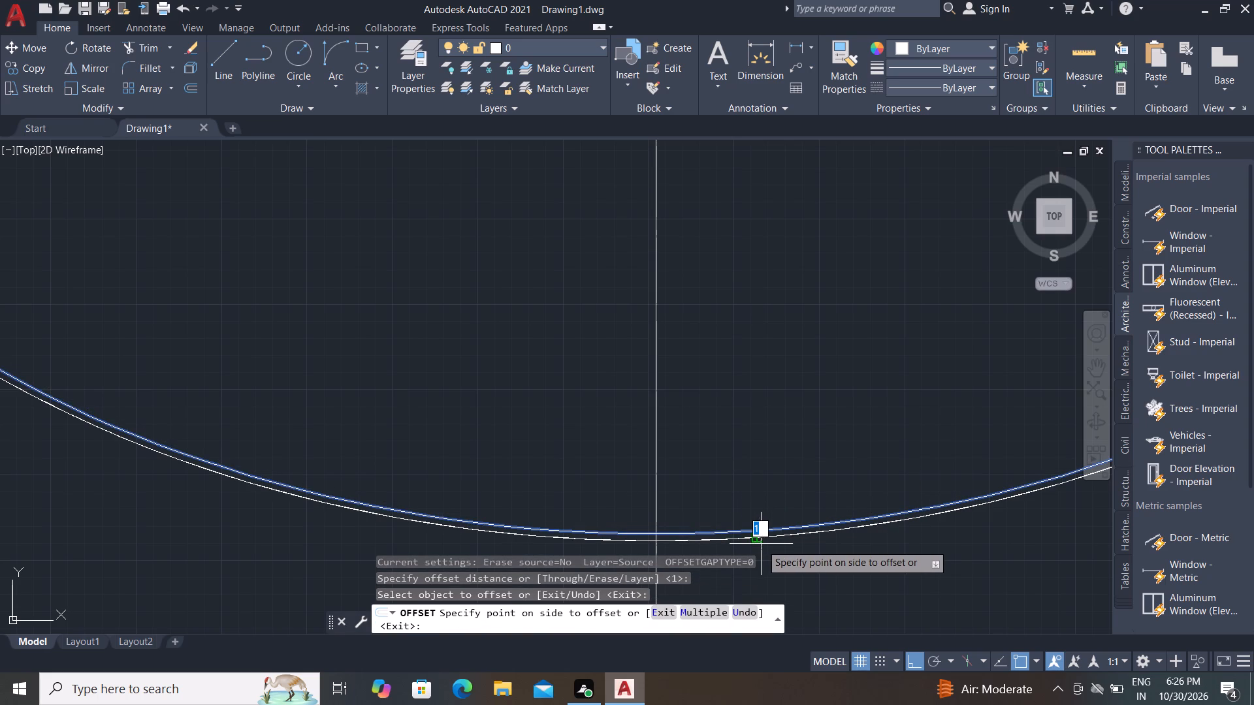
left_click(761, 544)
key("Escape")
Delete the inner offset curve.
left_click(747, 531)
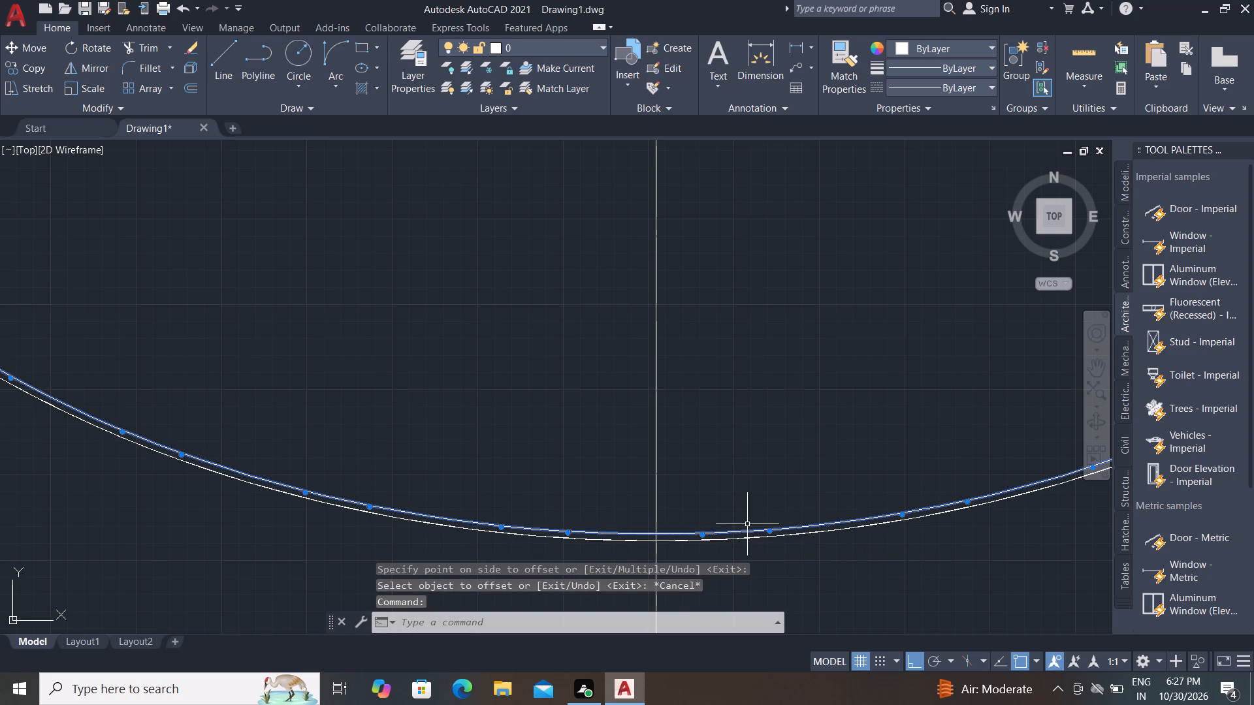
key("Delete")
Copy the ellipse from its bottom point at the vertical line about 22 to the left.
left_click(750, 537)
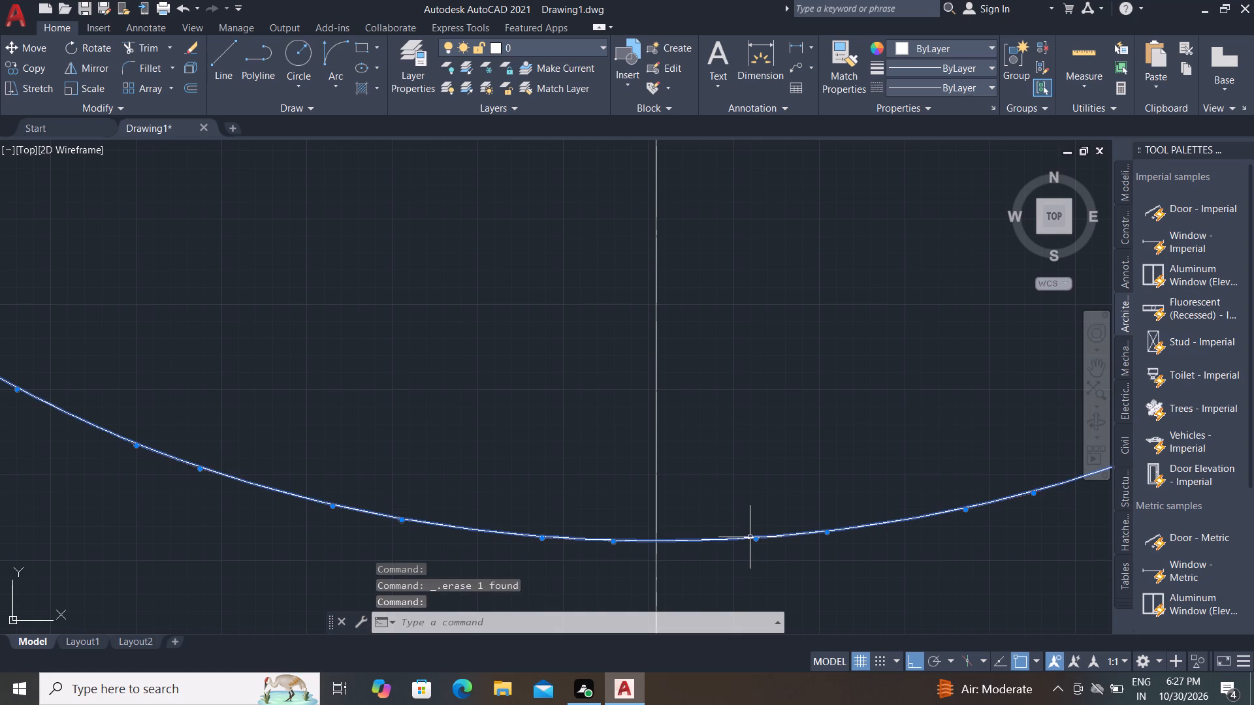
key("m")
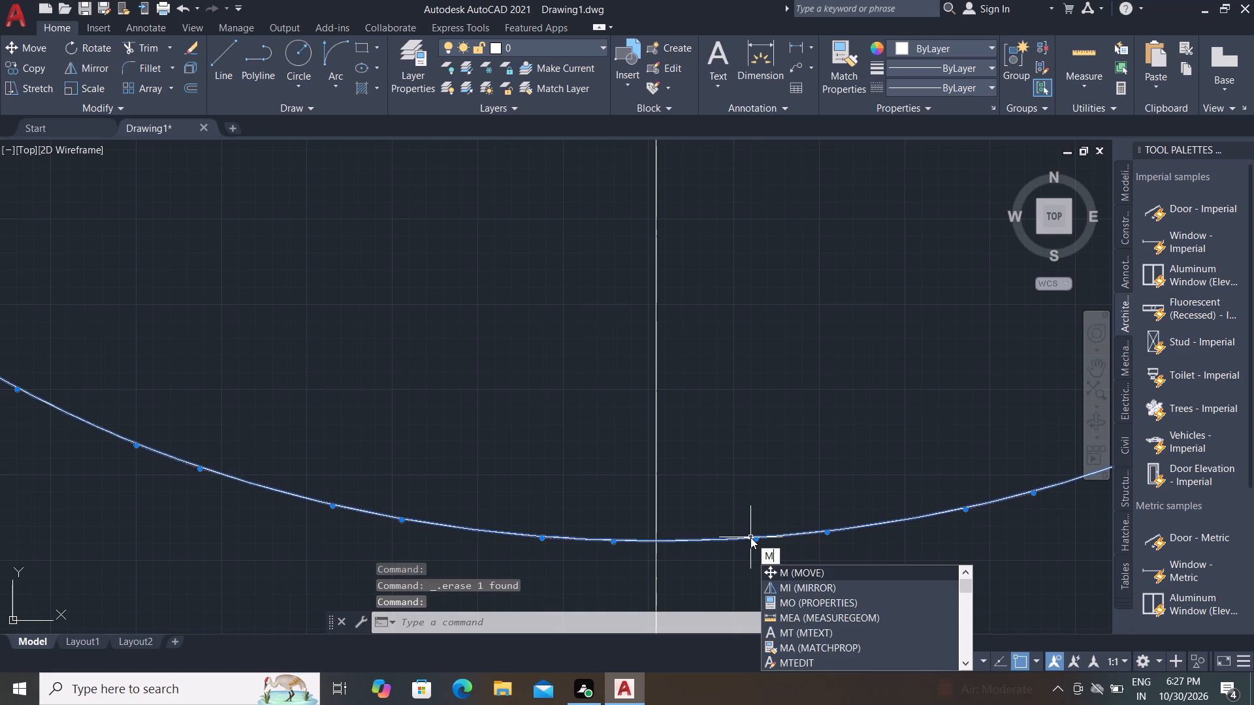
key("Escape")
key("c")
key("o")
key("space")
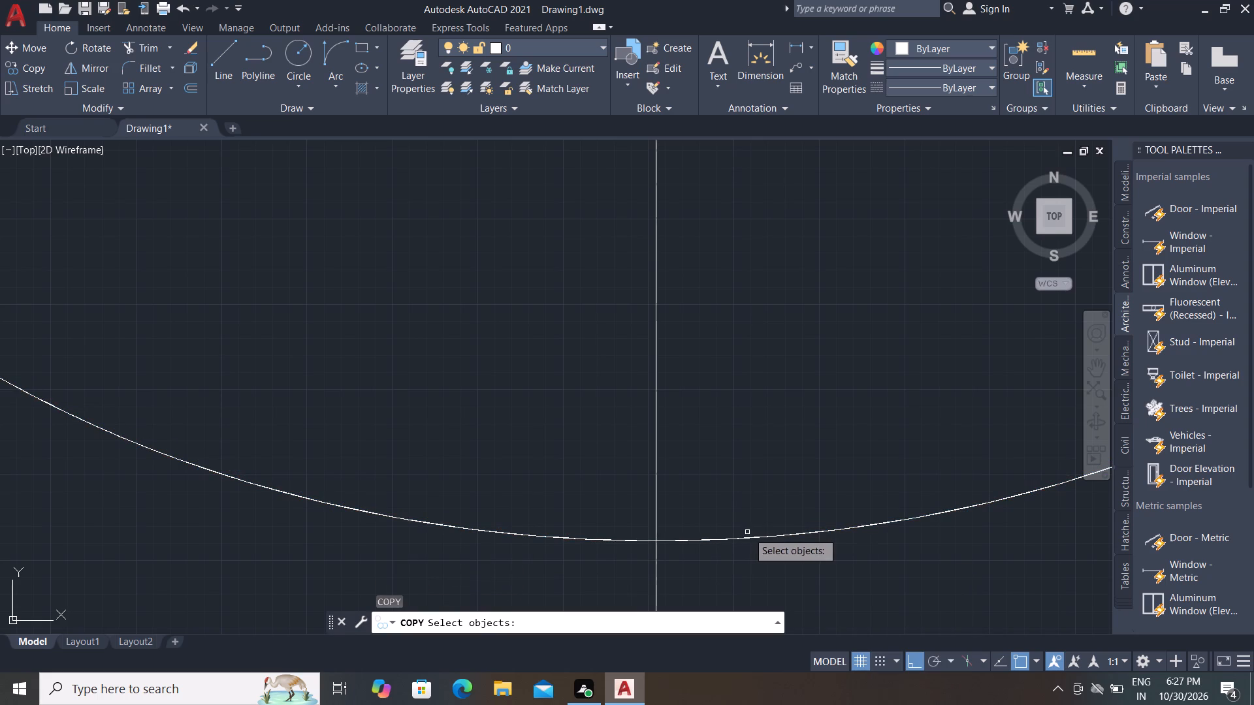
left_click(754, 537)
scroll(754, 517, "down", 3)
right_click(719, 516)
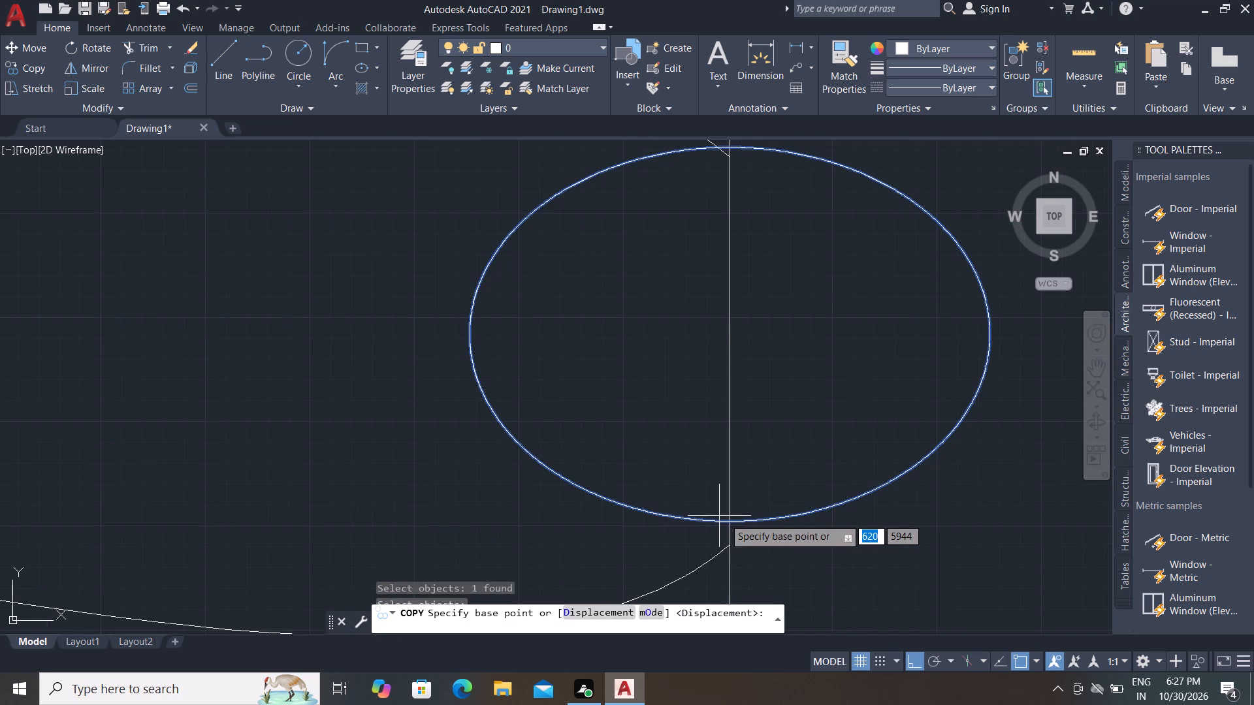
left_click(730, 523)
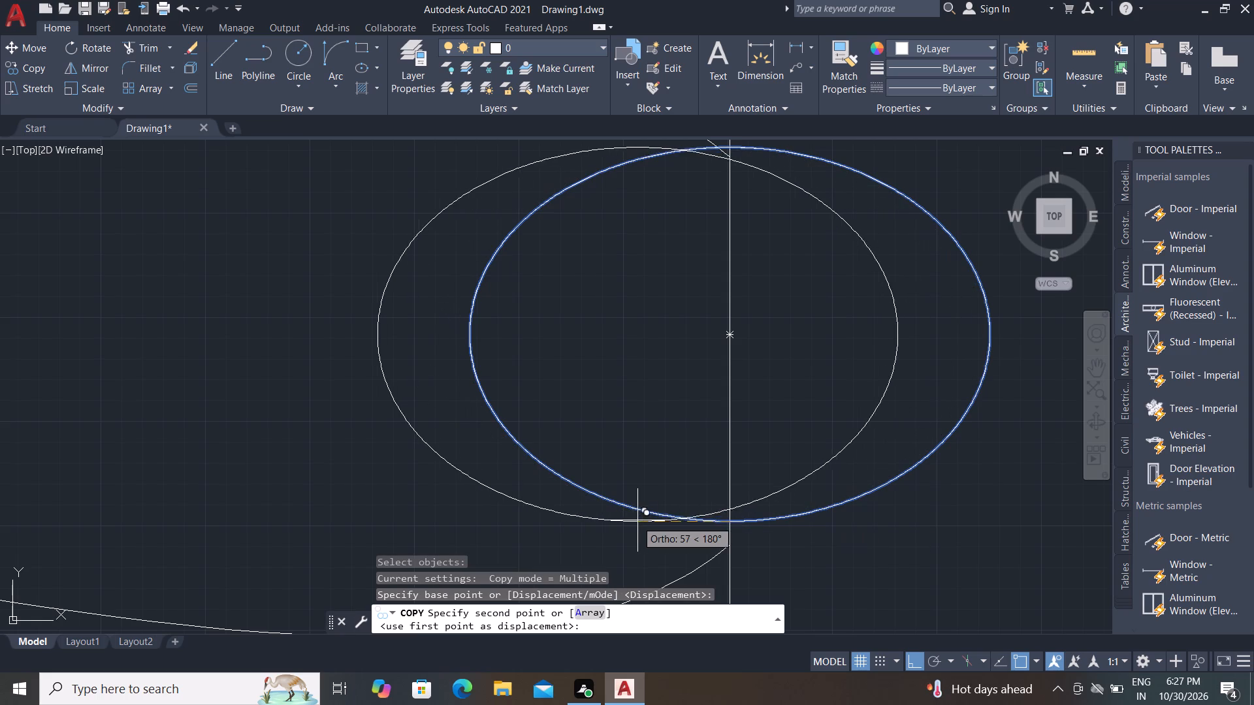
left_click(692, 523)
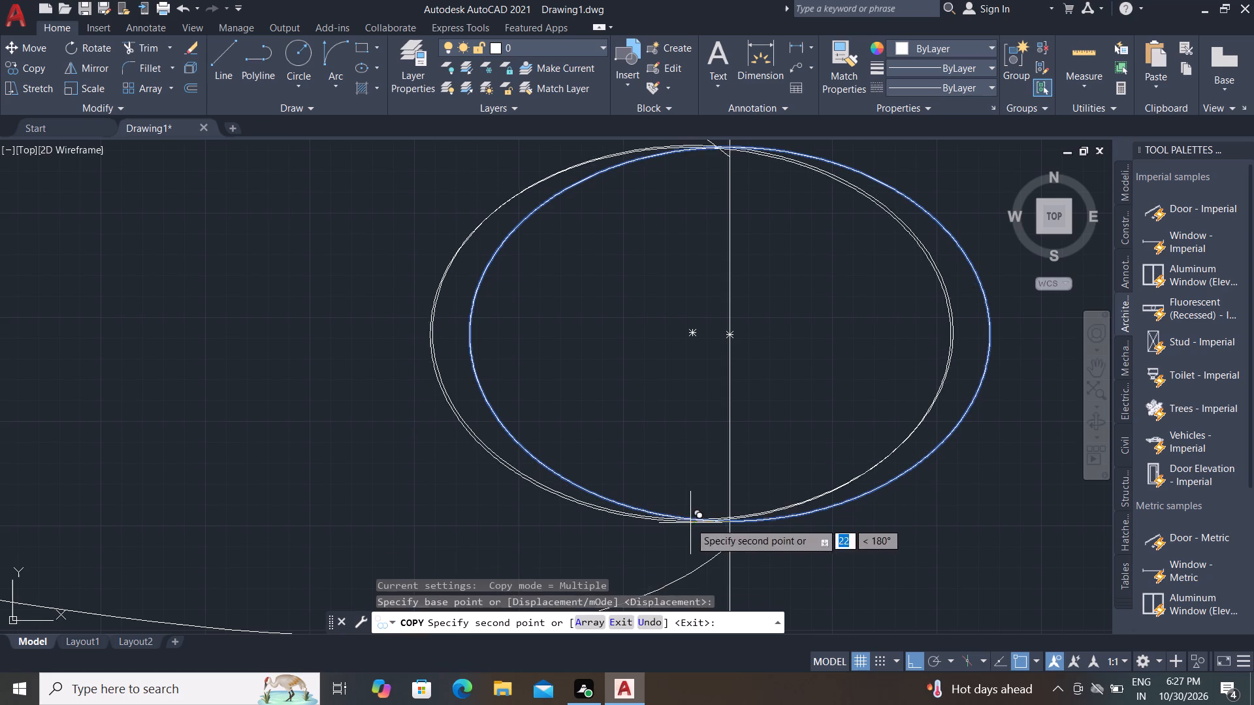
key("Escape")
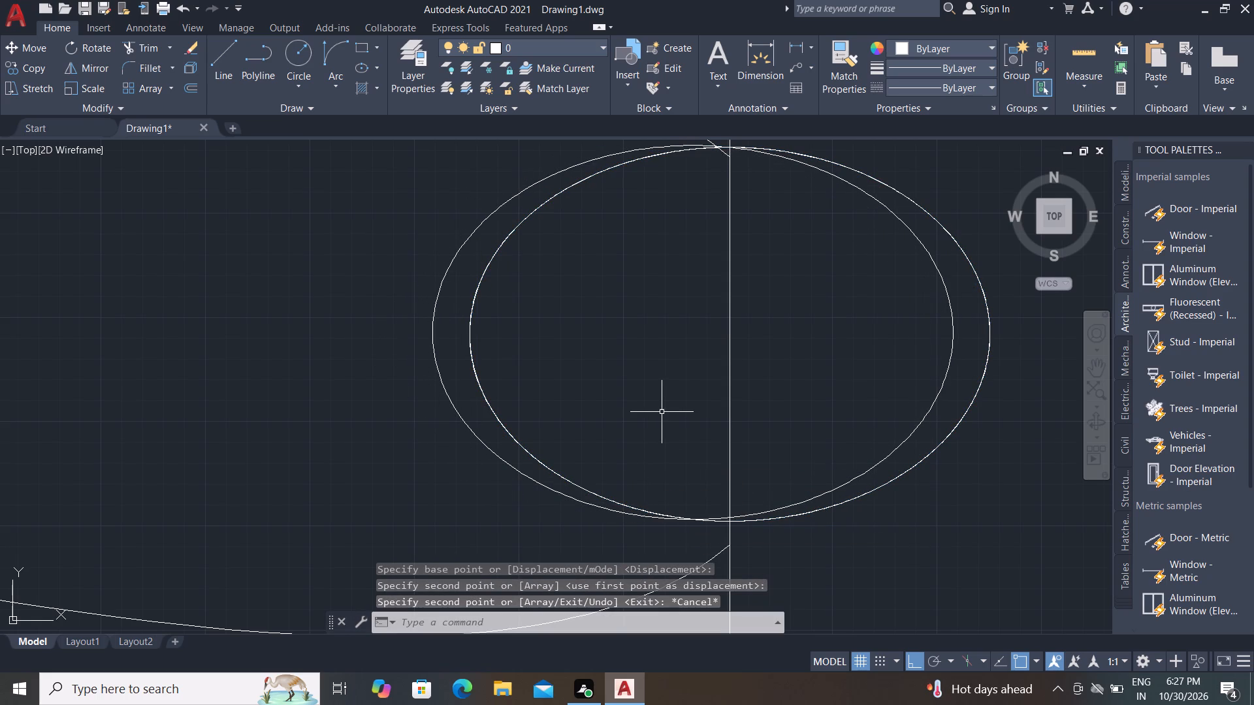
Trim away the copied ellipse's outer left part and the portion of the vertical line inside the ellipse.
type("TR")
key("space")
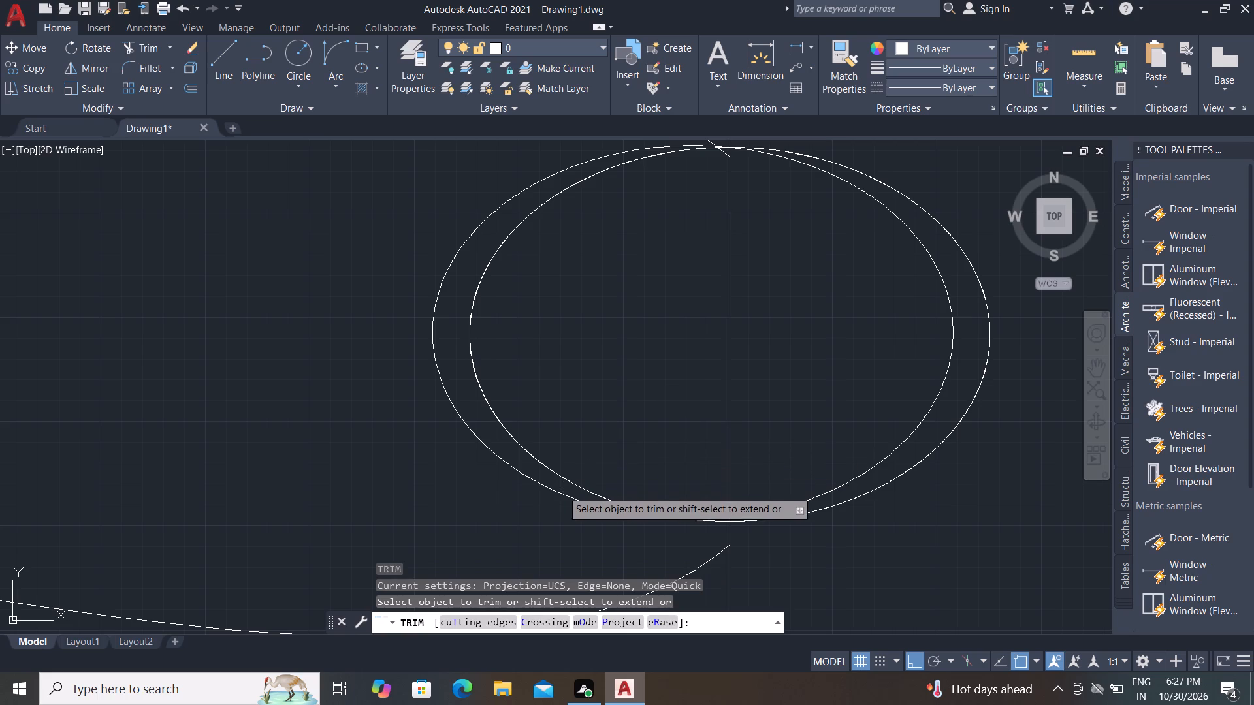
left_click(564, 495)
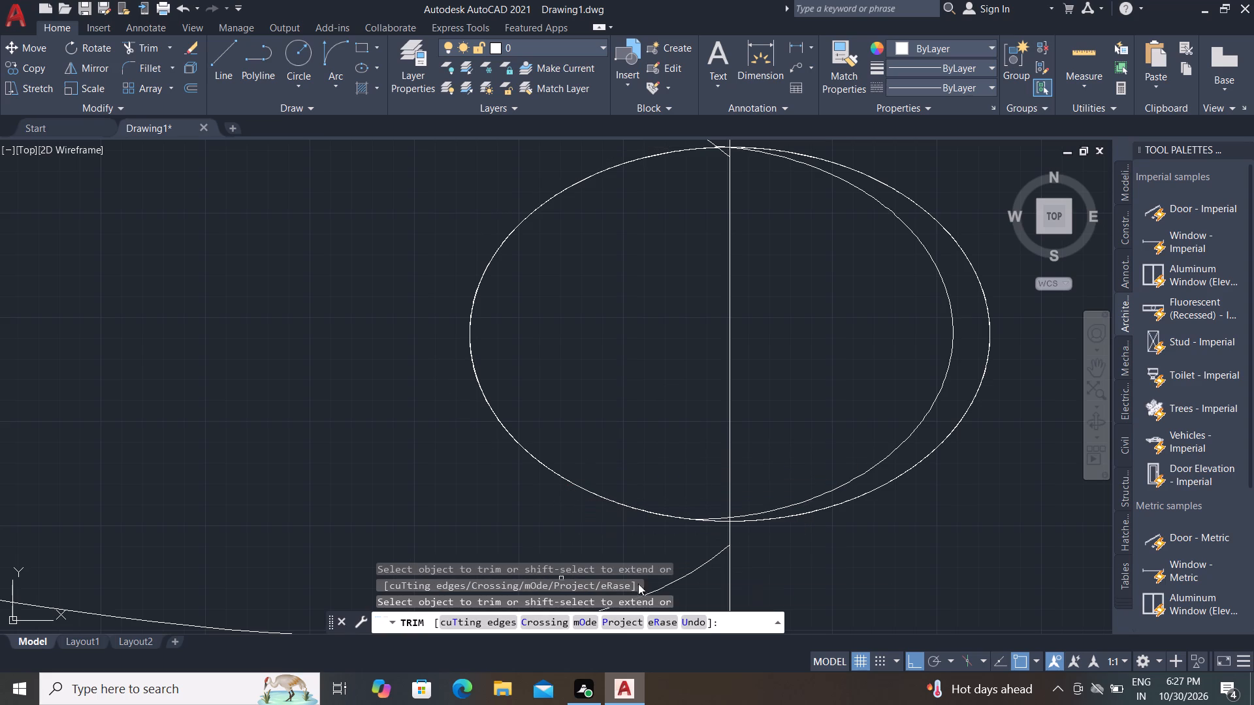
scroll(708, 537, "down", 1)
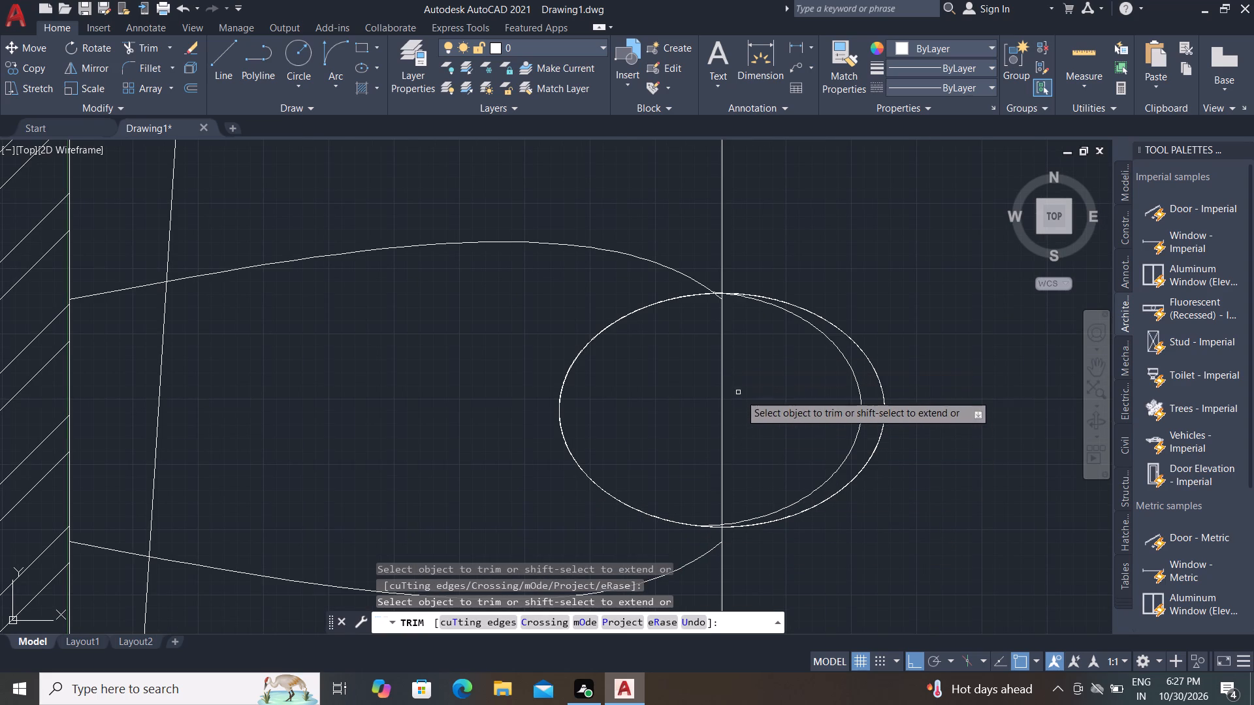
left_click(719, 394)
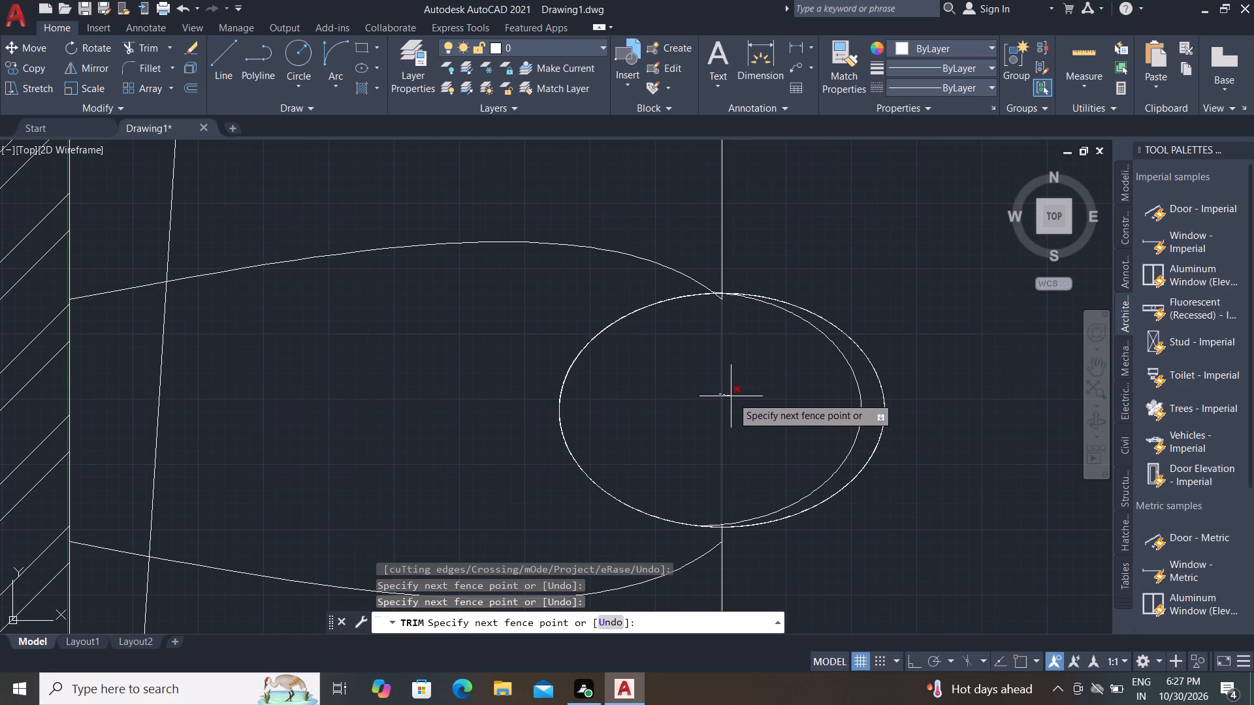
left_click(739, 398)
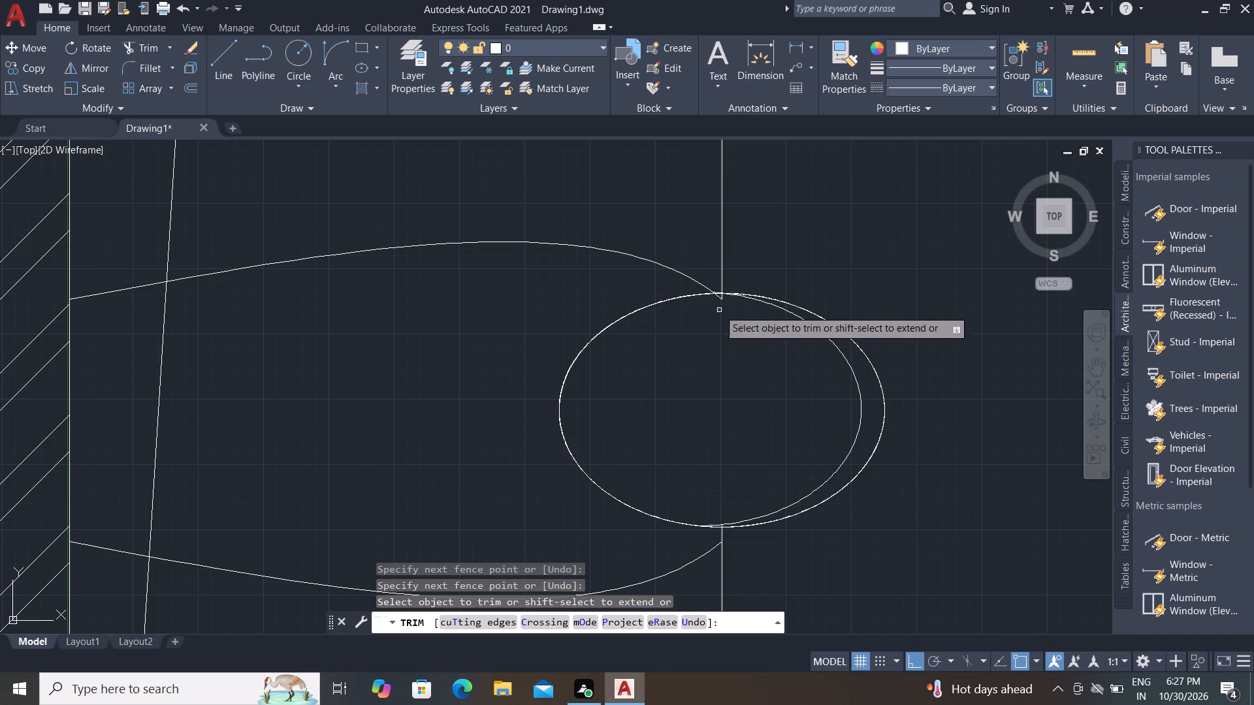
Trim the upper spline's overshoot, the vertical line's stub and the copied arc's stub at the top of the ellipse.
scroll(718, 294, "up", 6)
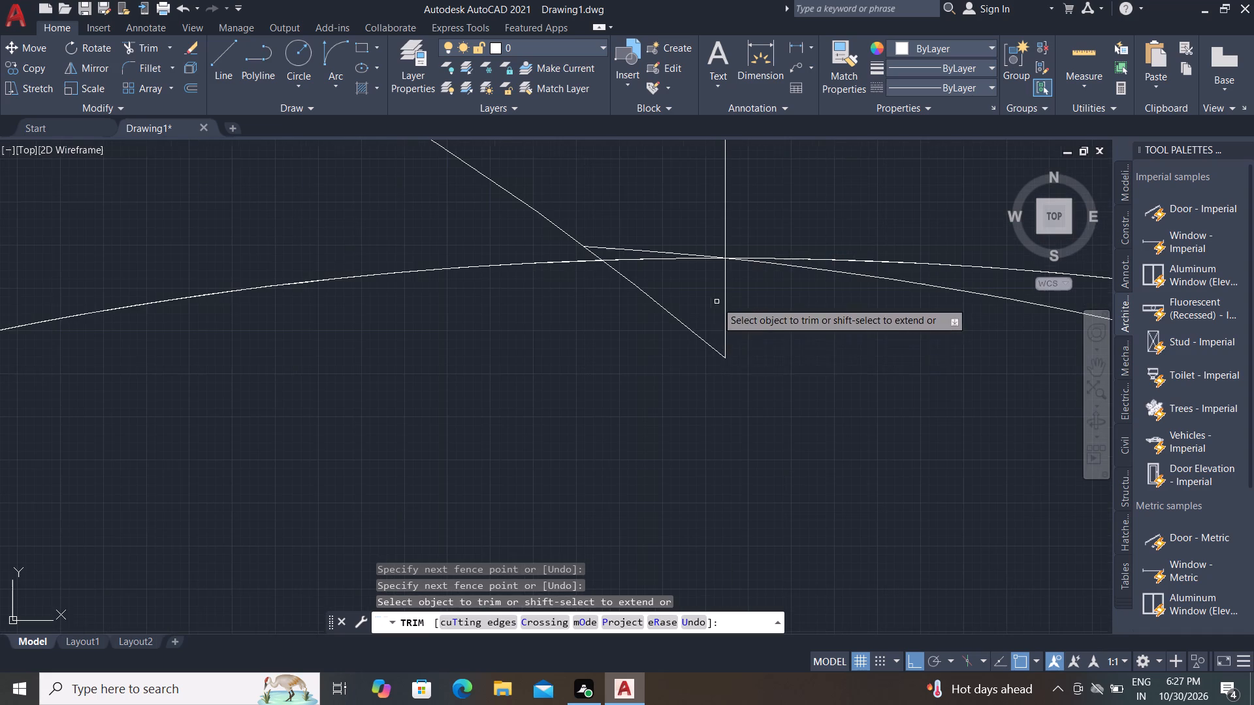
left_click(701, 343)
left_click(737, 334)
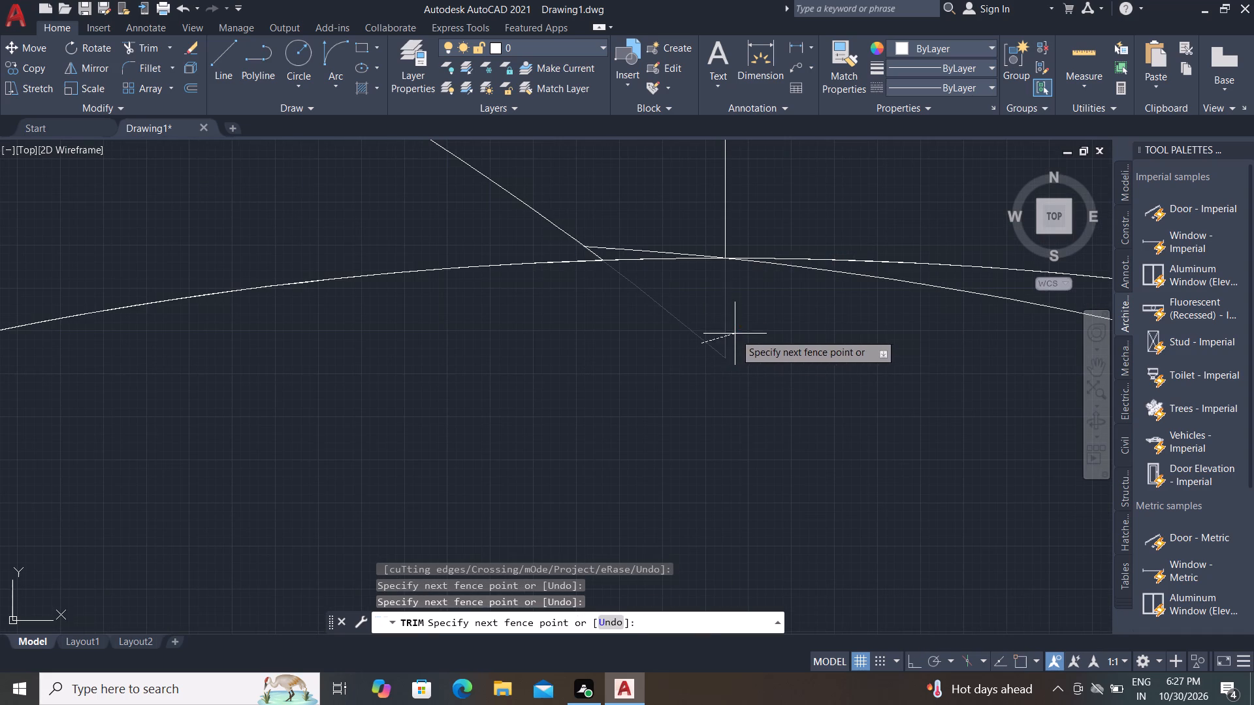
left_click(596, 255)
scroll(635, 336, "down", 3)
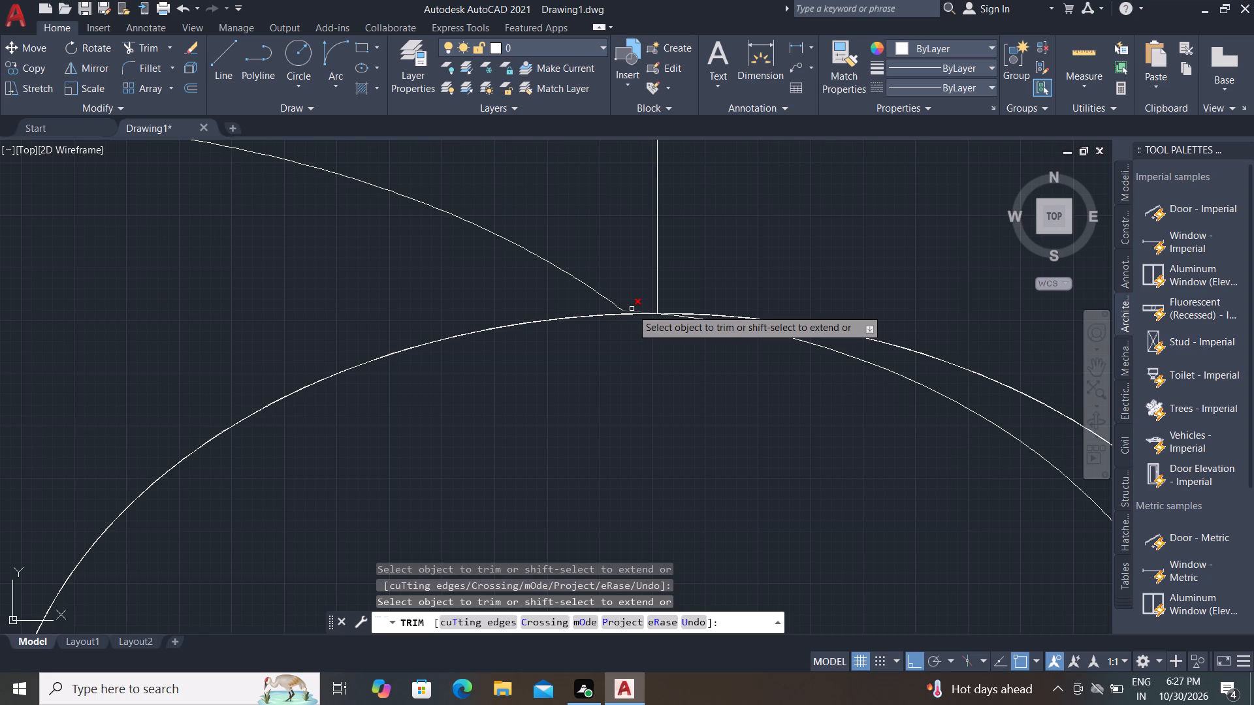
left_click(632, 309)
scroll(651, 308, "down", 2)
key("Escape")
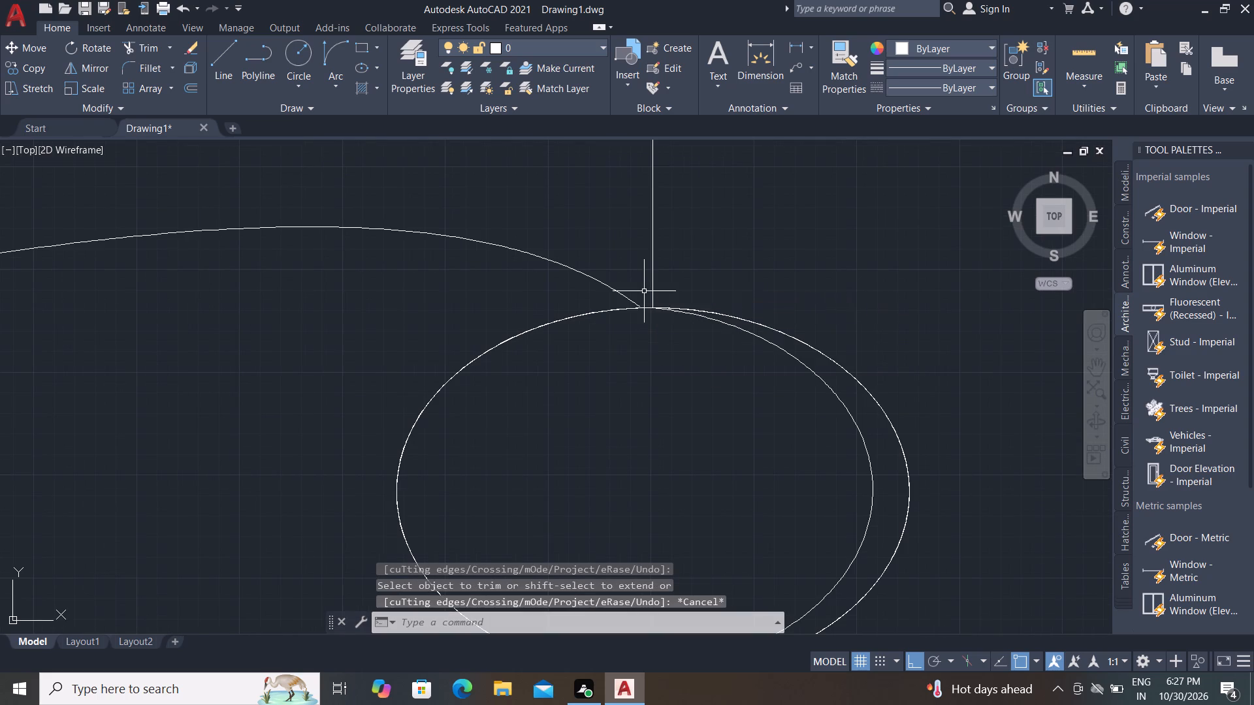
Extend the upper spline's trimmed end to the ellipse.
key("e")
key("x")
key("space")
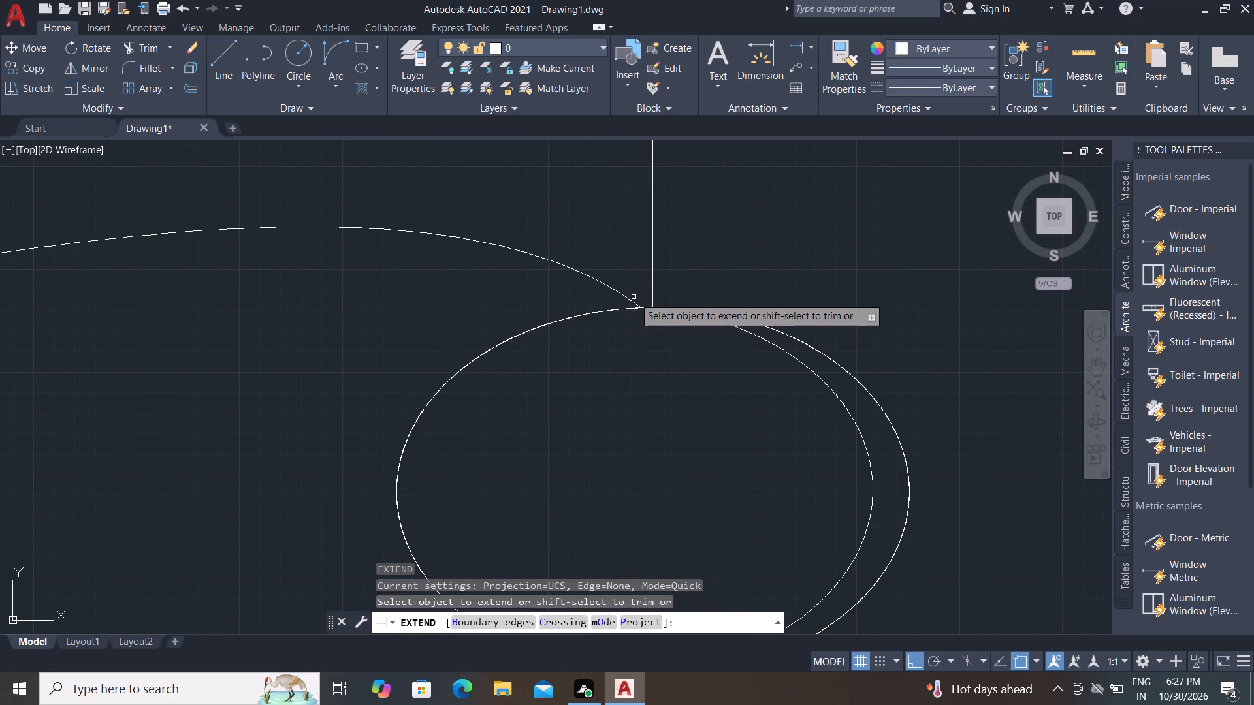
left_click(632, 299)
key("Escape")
Delete the overlapping ellipses and the leftover arcs of the copy between the two splines.
scroll(656, 323, "down", 3)
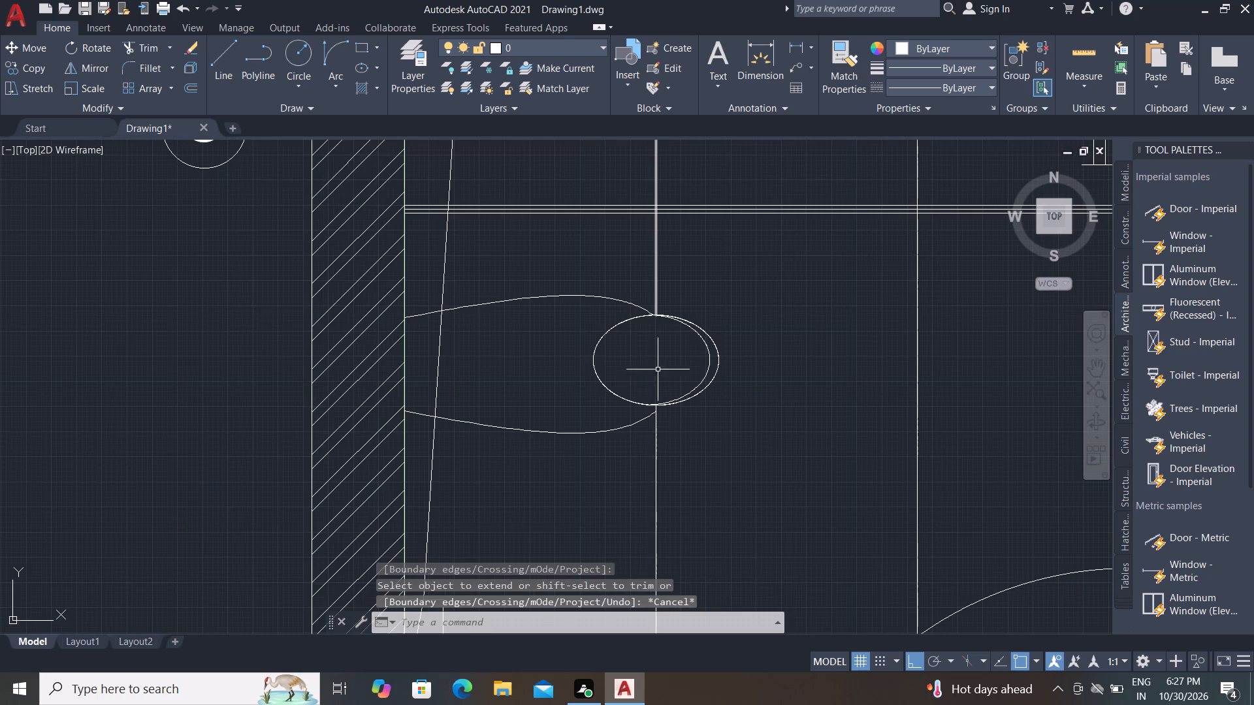
scroll(653, 424, "up", 2)
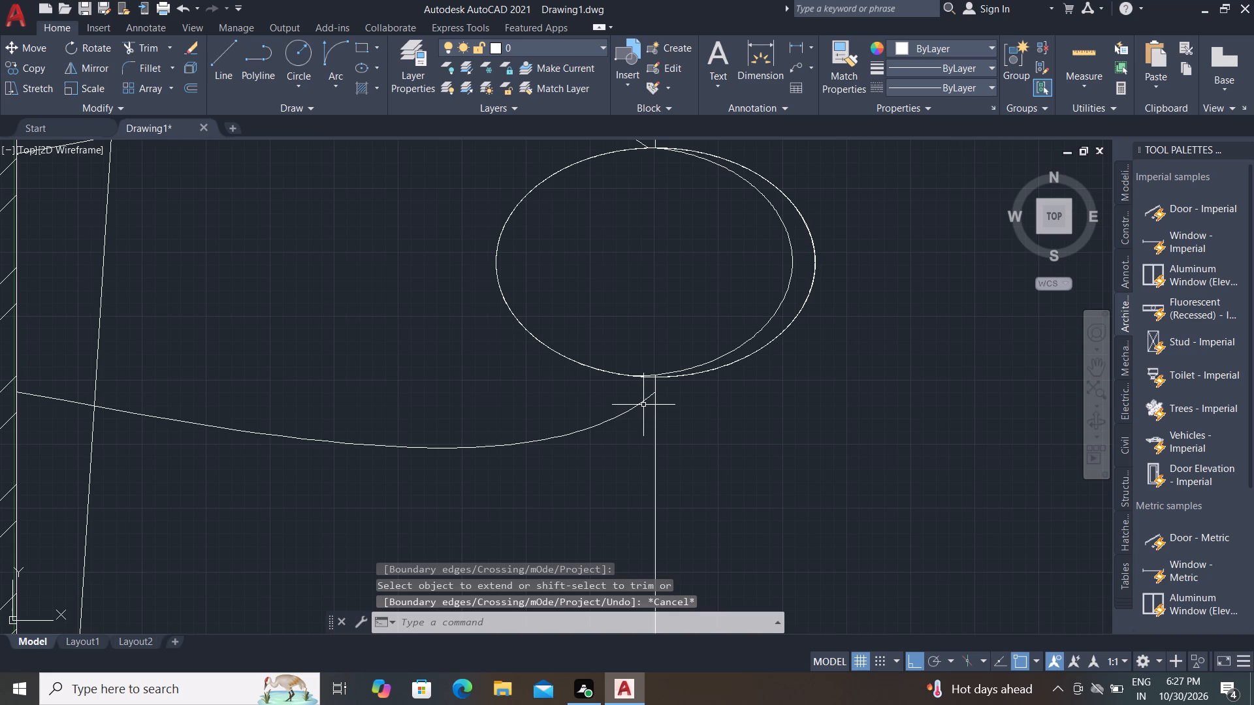
left_click(643, 401)
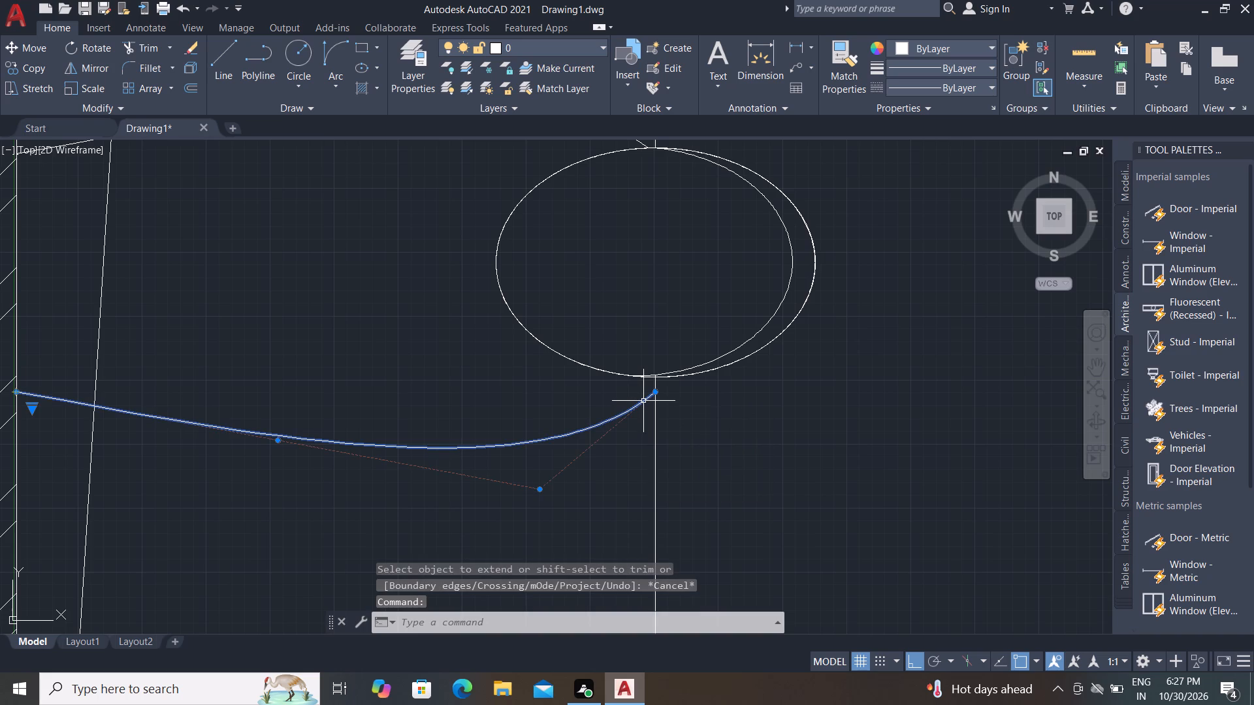
key("Escape")
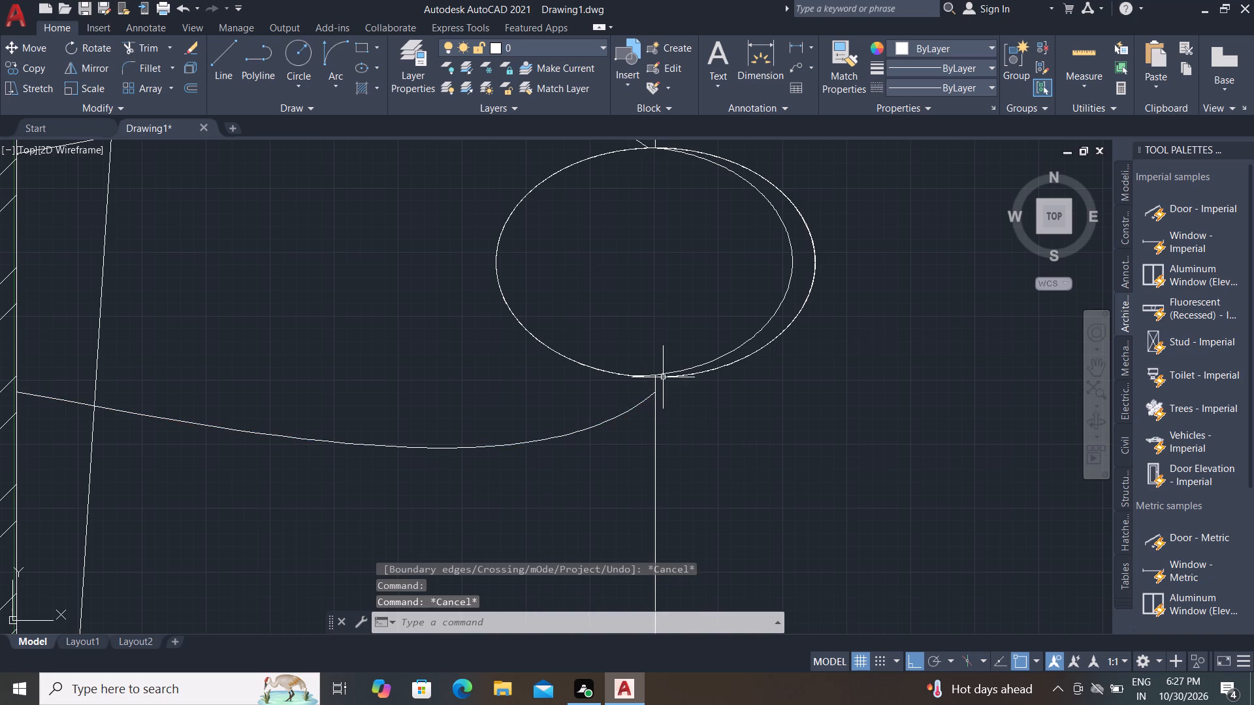
left_click(663, 377)
key("Delete")
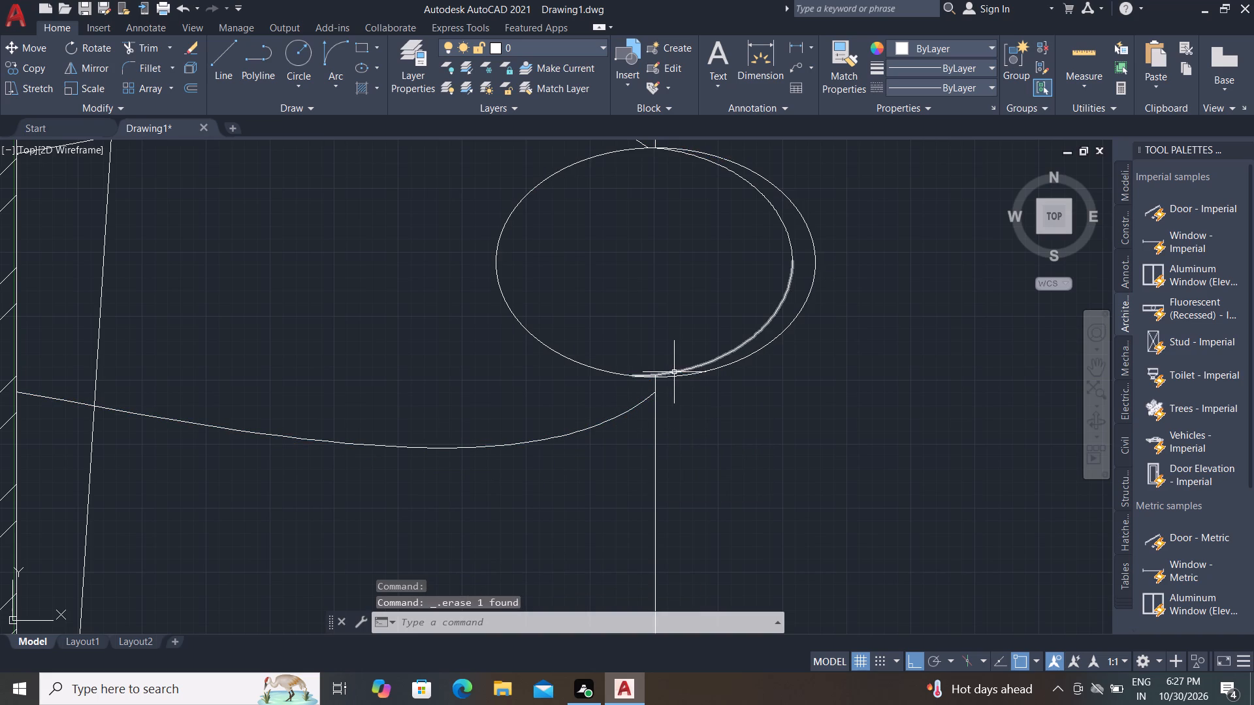
left_click(675, 371)
key("Delete")
left_click(705, 373)
key("Delete")
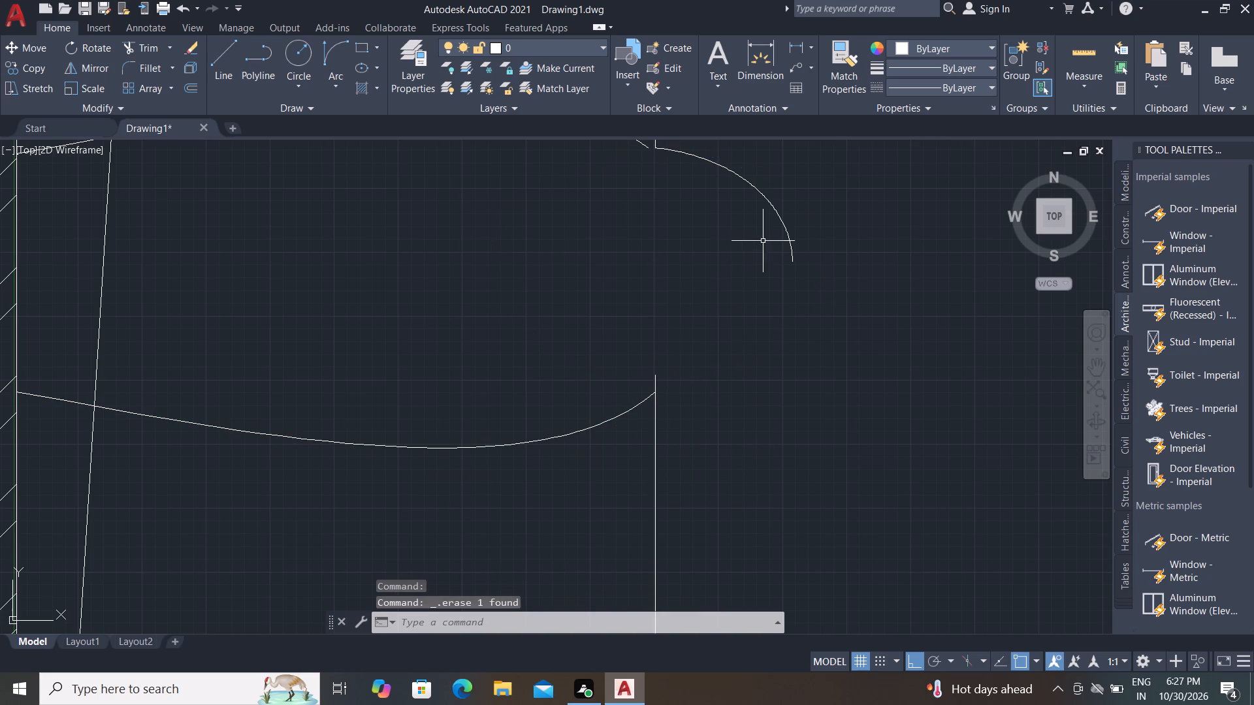
left_click(781, 225)
key("Delete")
Extend the vertical line across the gap between the splines, and extend the upper spline to meet it.
scroll(715, 379, "down", 1)
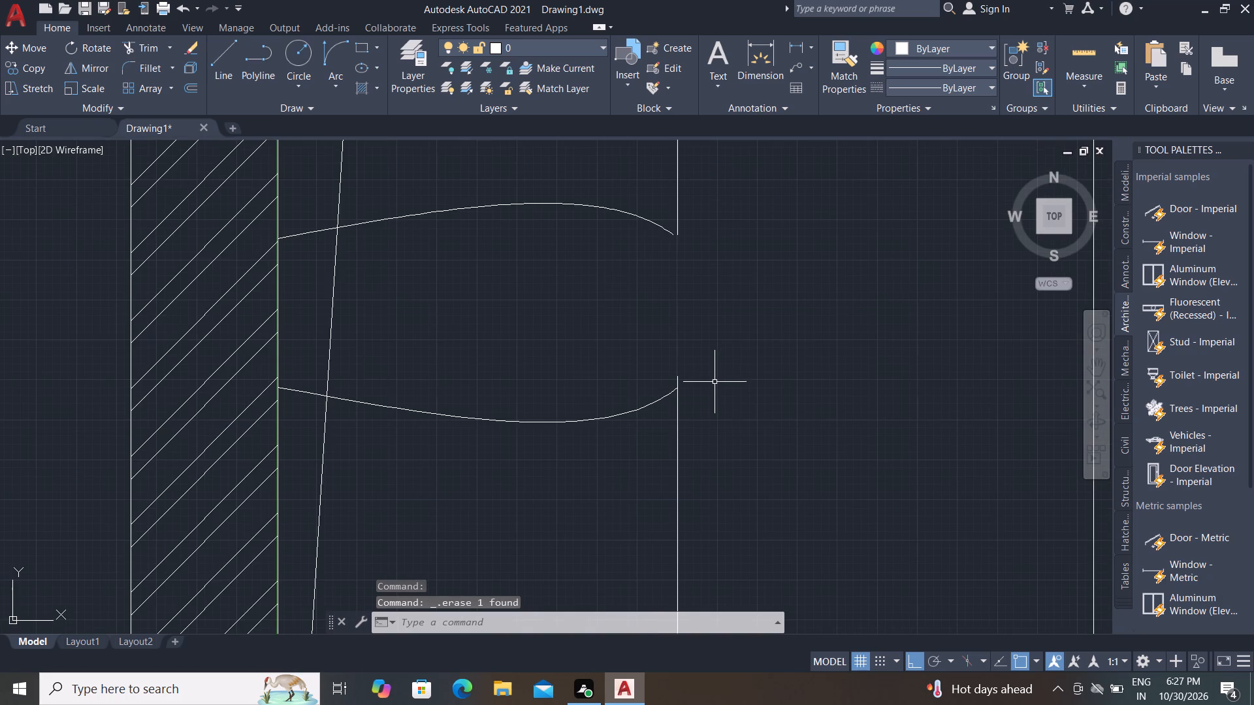
scroll(675, 236, "up", 2)
type("EX")
key("space")
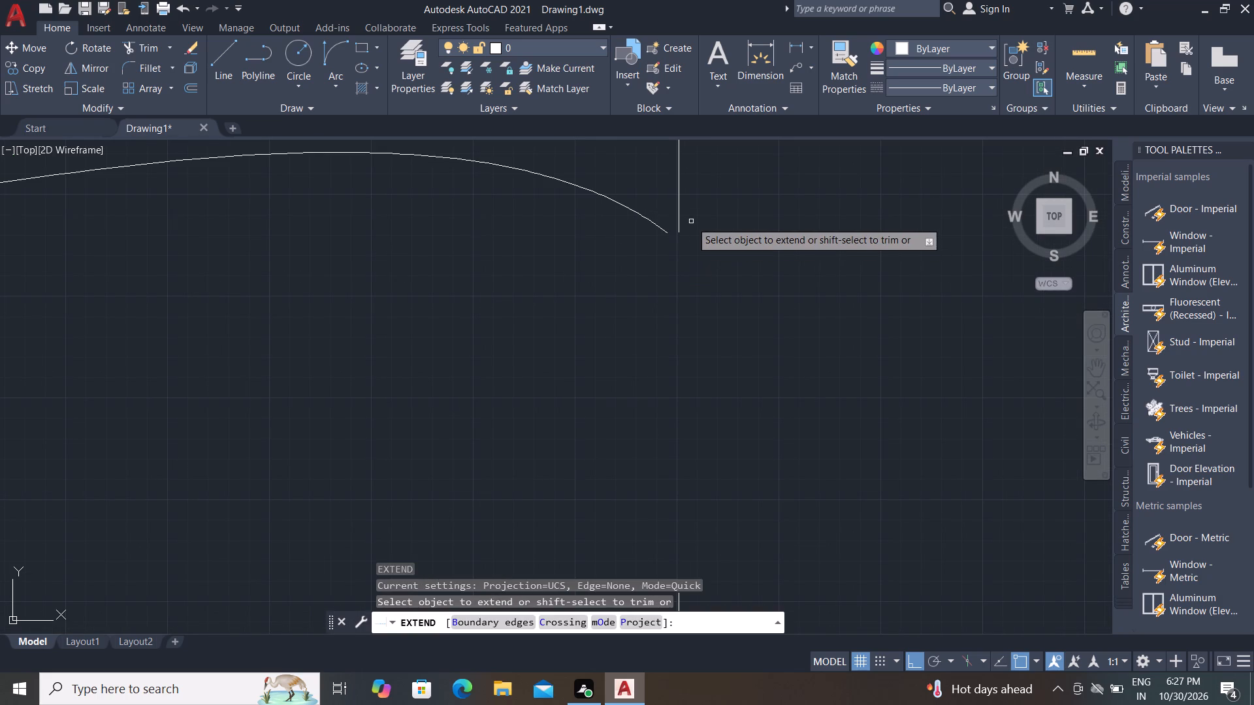
left_click(675, 227)
left_click(698, 236)
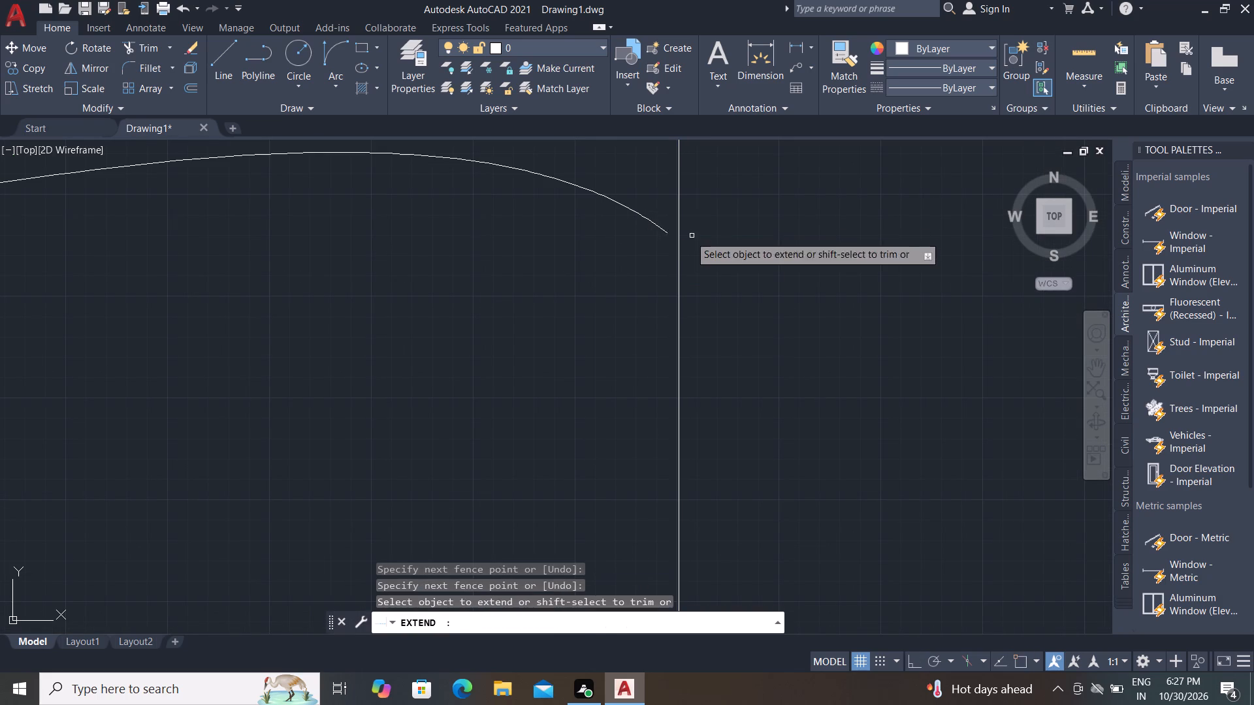
left_click(664, 227)
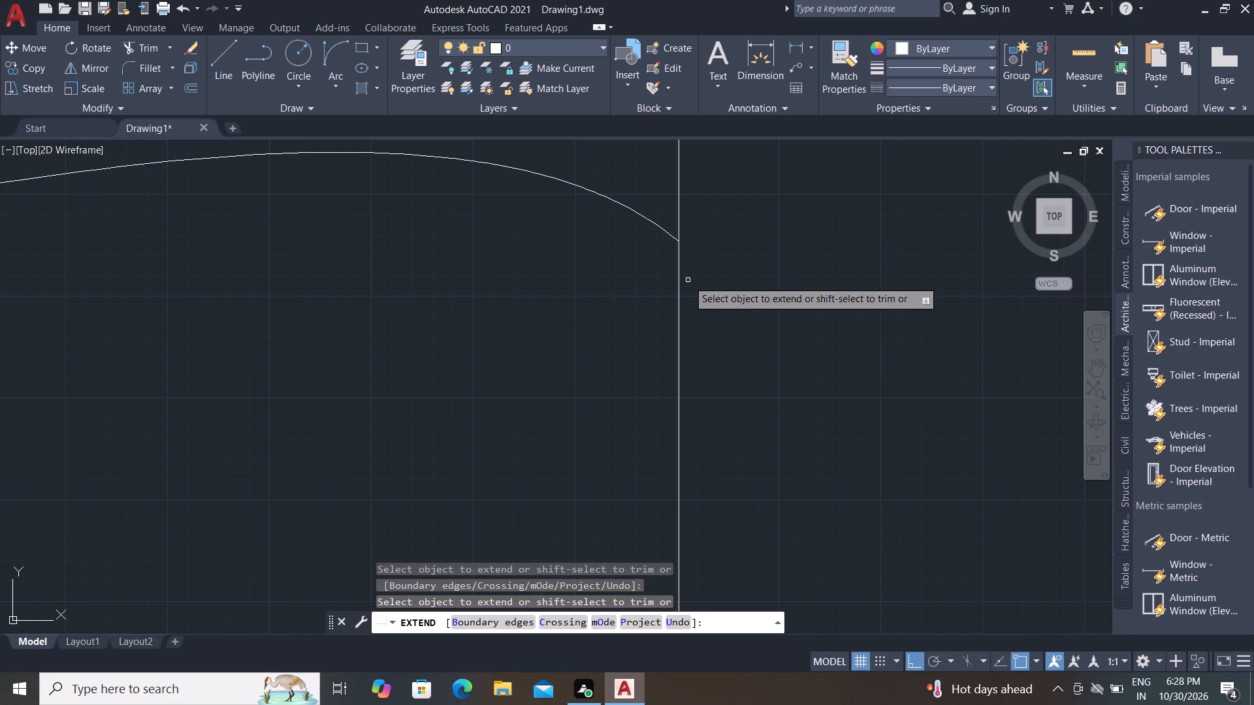
key("Escape")
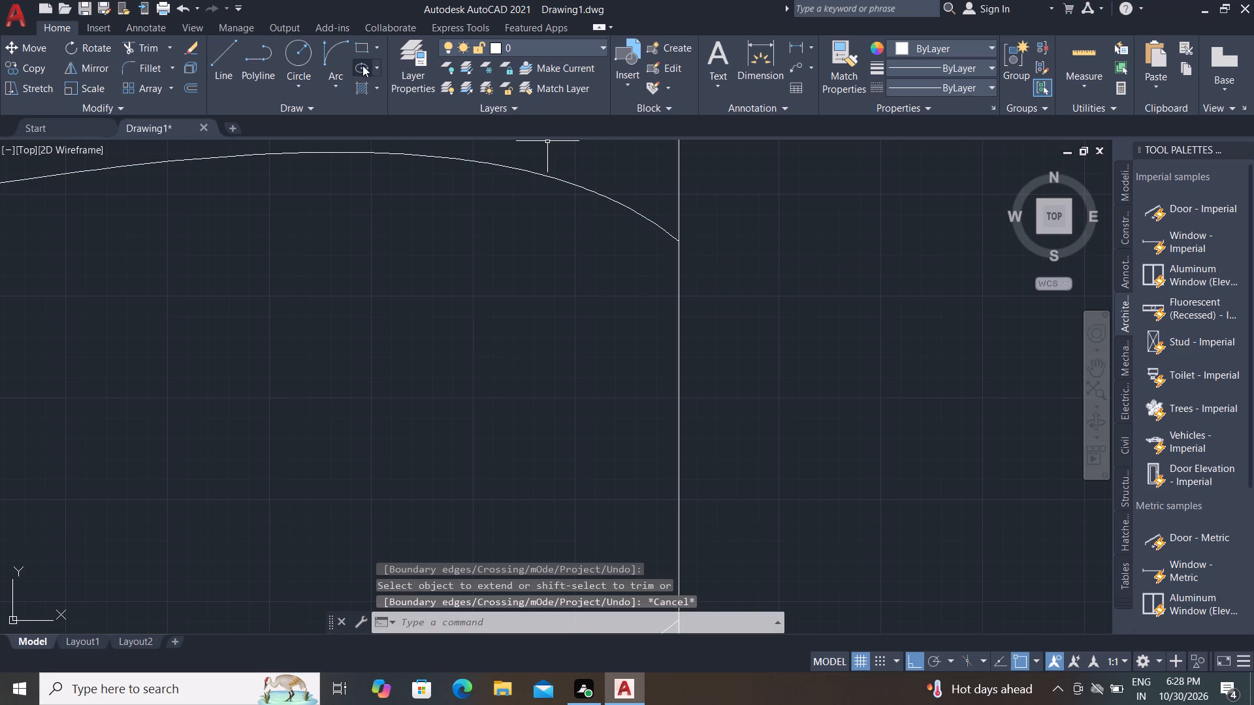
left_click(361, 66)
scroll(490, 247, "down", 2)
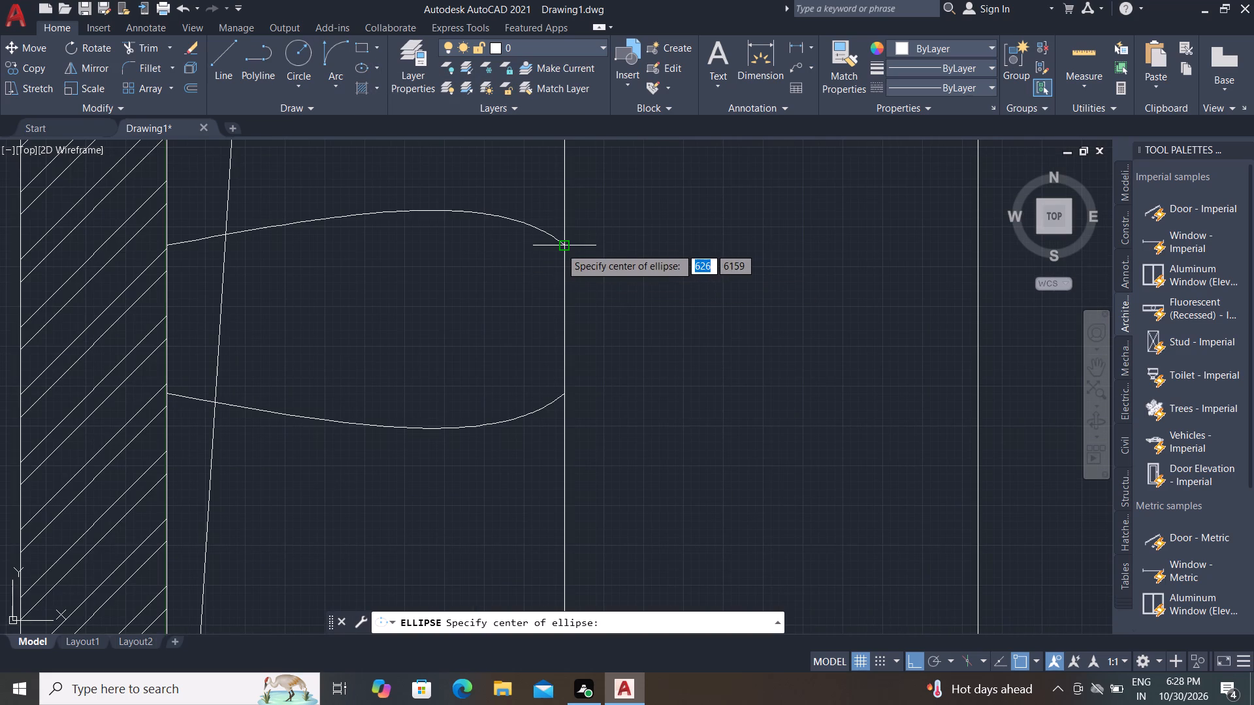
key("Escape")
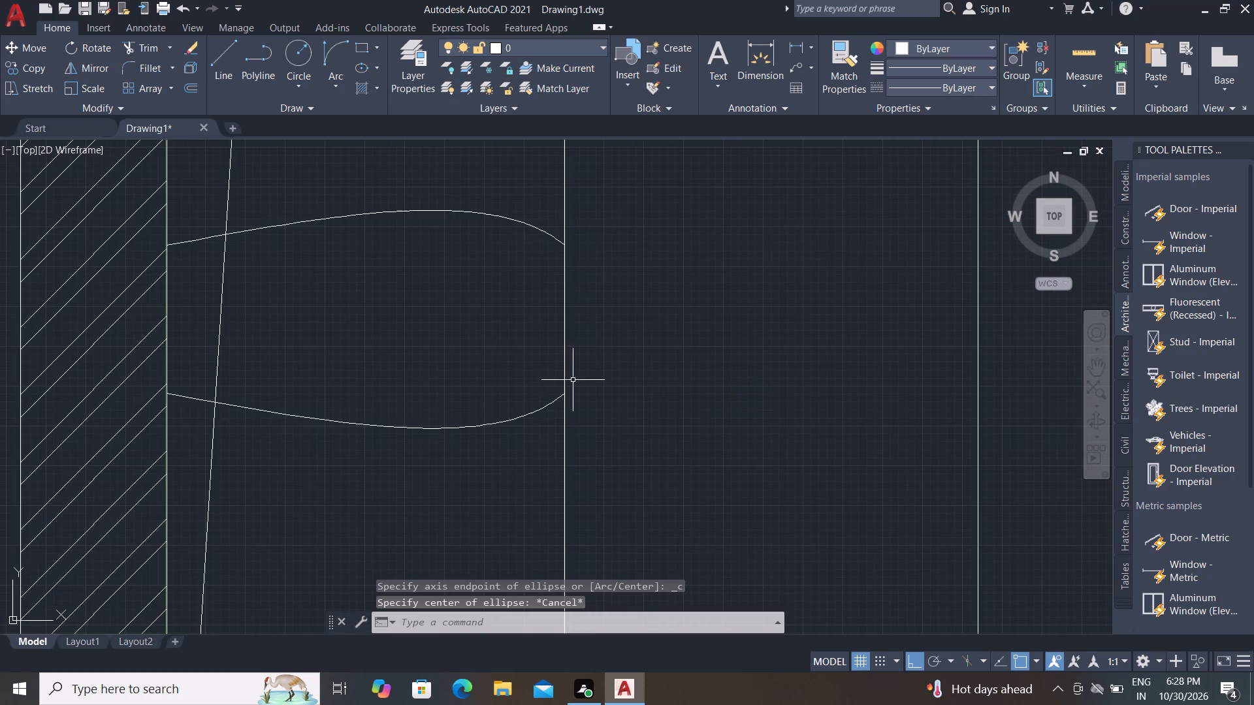
Draw a vertical line from the lower spline's end to the upper spline's end.
key("l")
key("space")
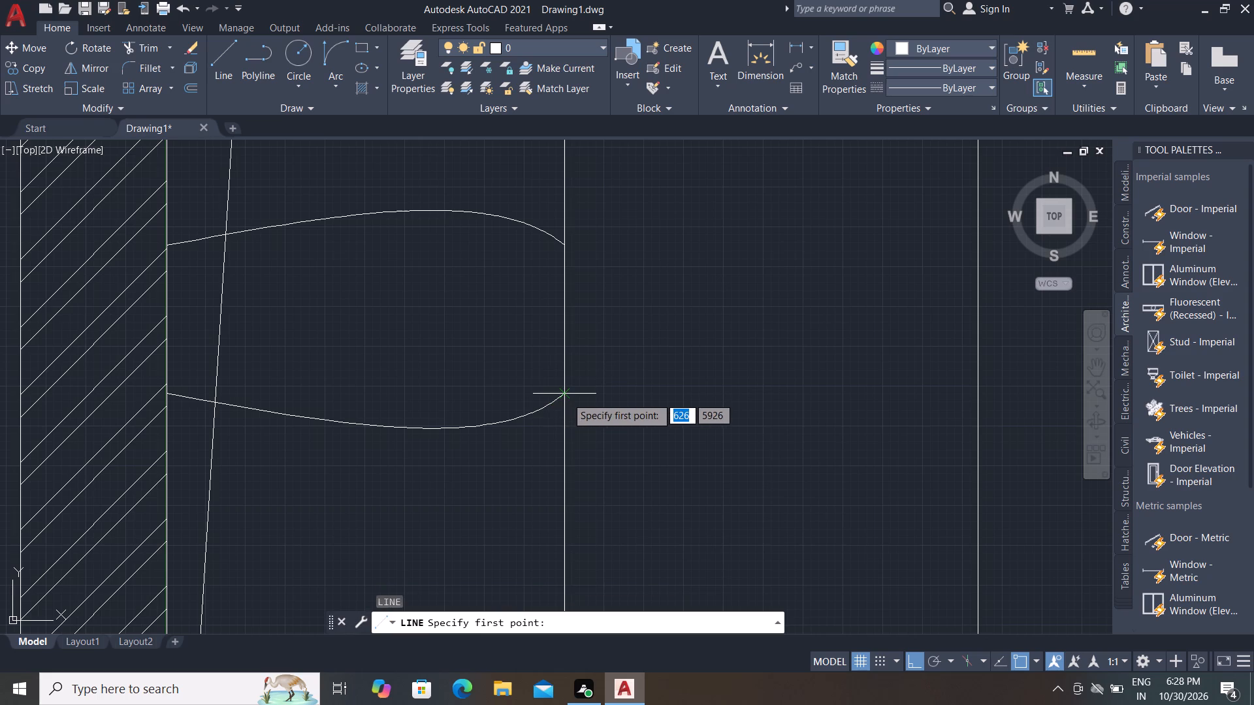
left_click(566, 397)
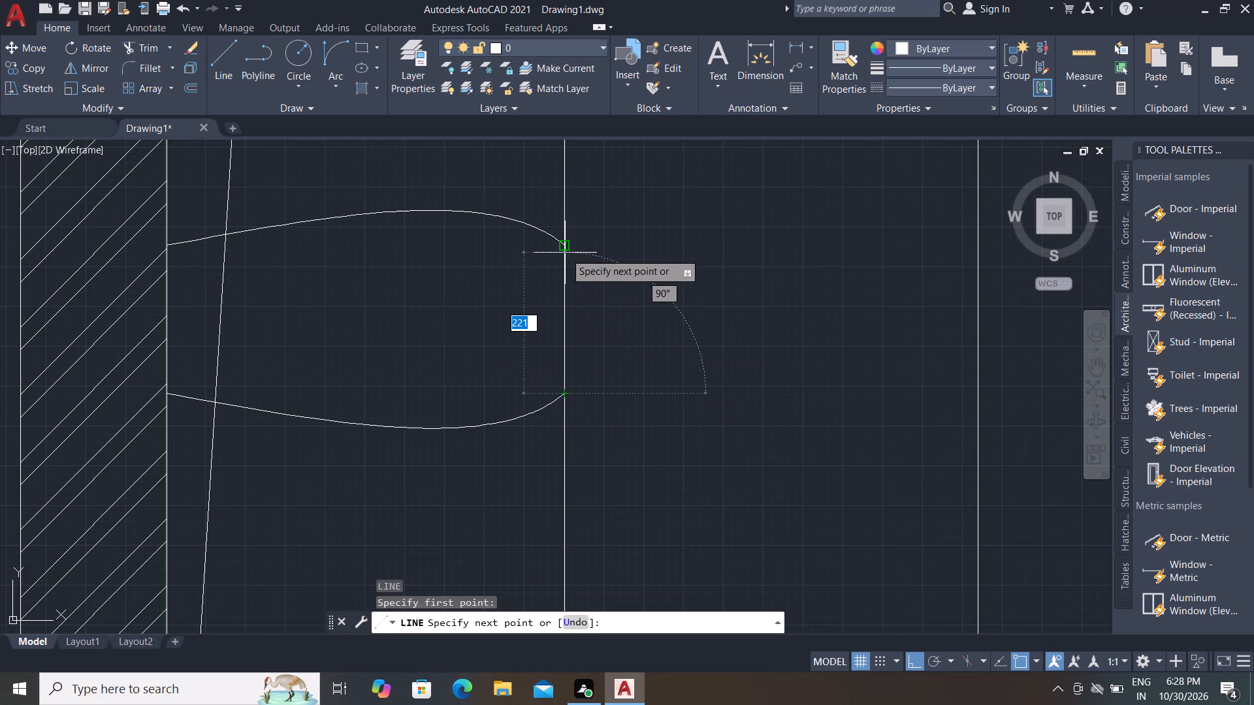
left_click(564, 245)
key("Escape")
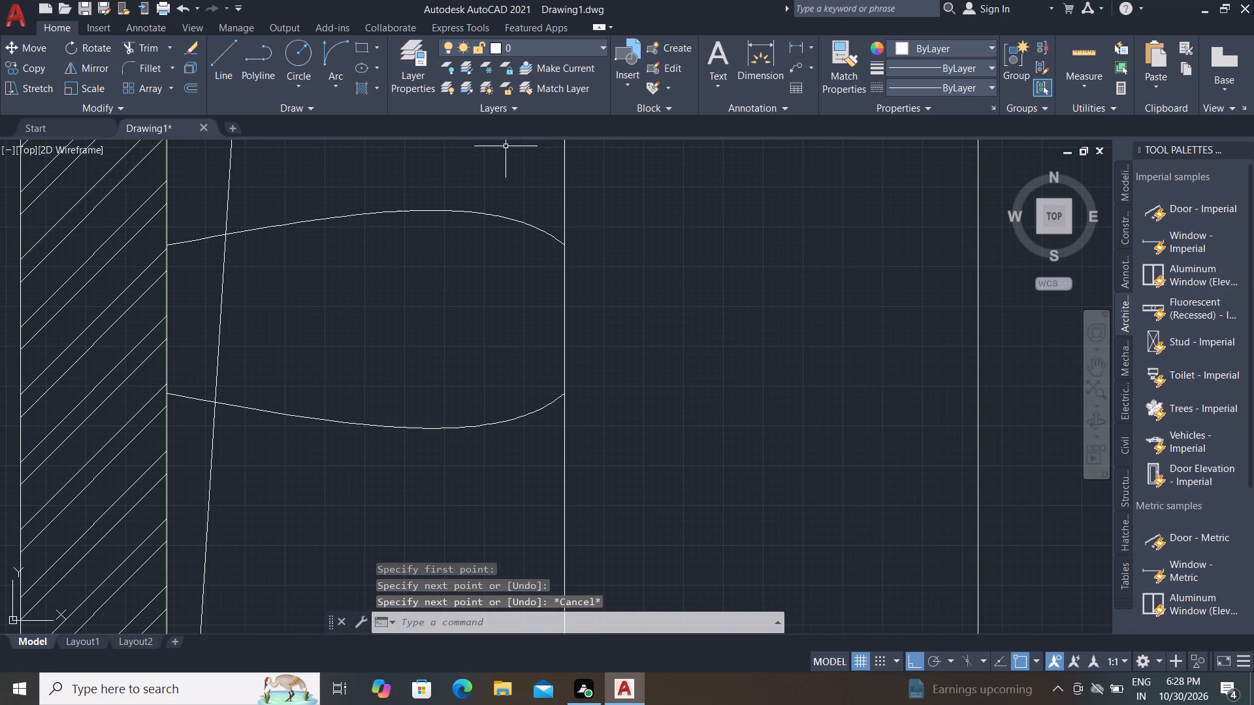
Draw an ellipse centred on the vertical line's midpoint between the spline ends, with radii of about 168 horizontally and 118 vertically.
left_click(359, 65)
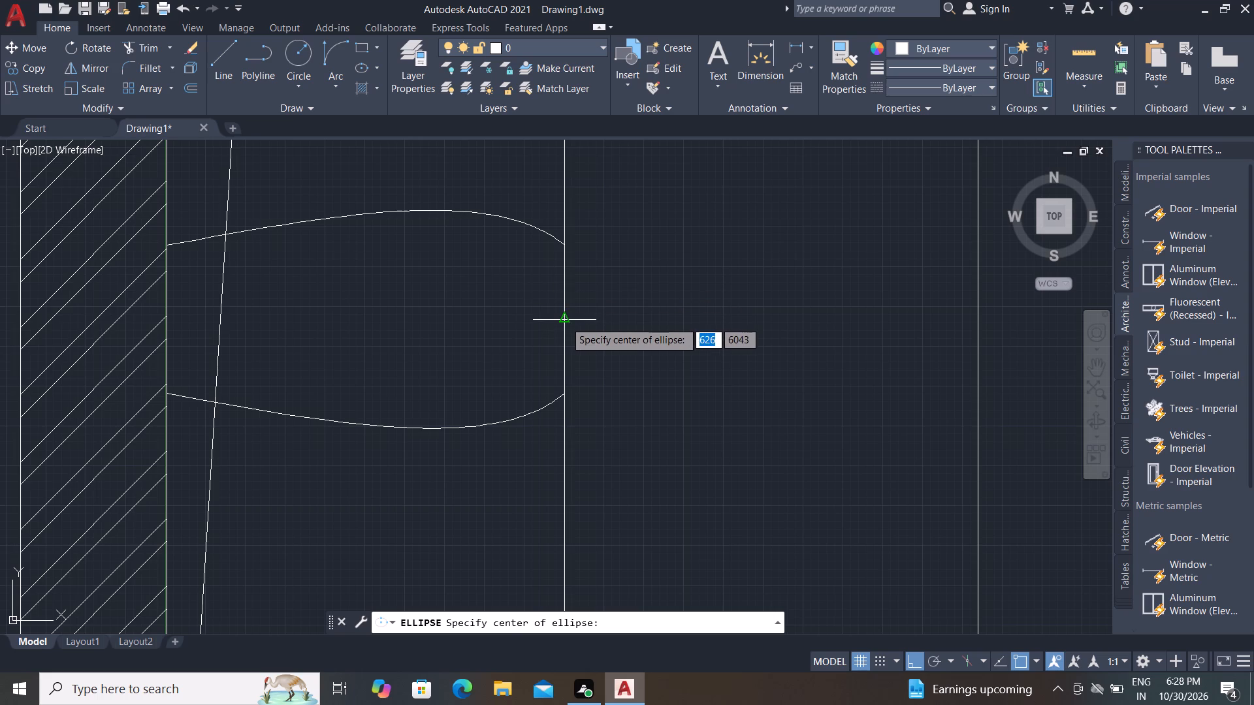
left_click(565, 321)
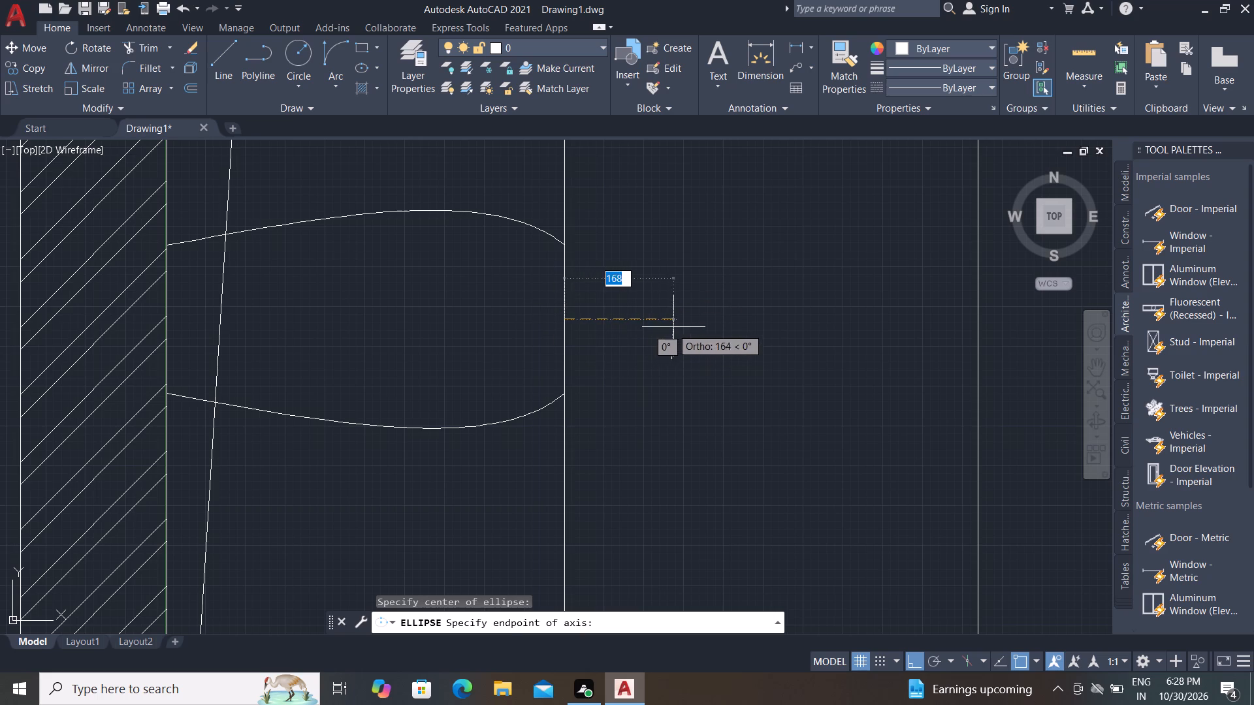
left_click(673, 327)
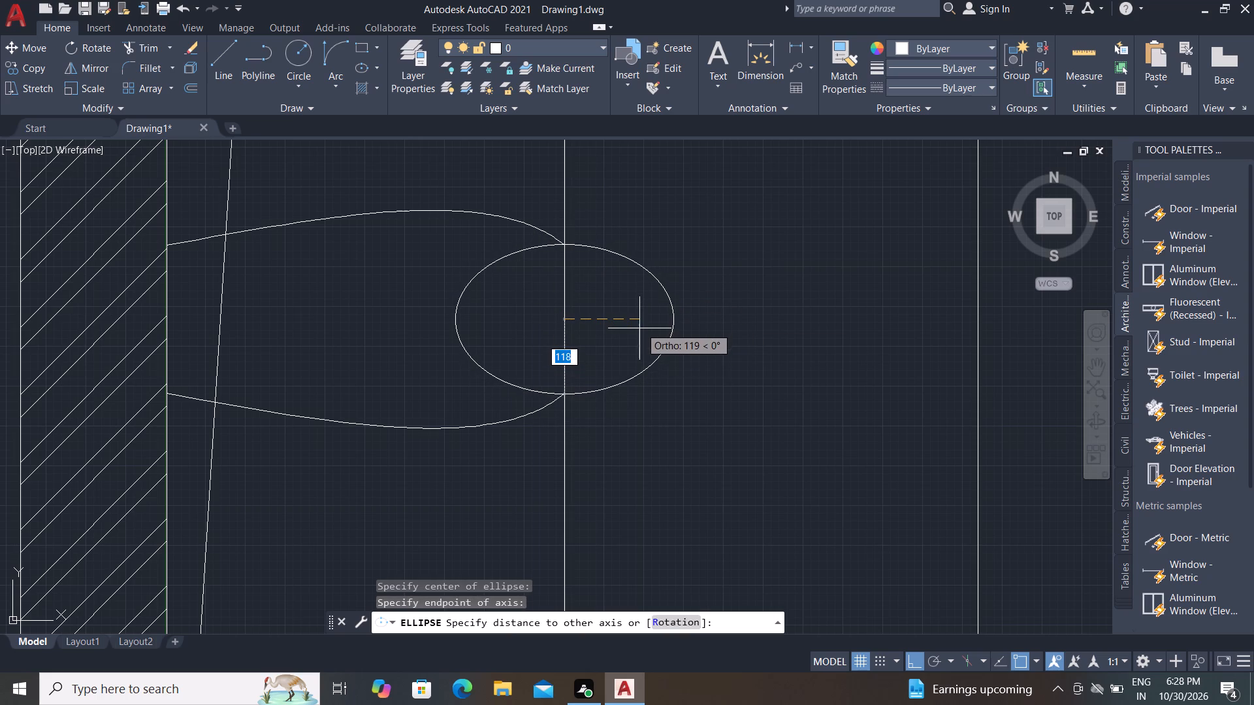
left_click(639, 331)
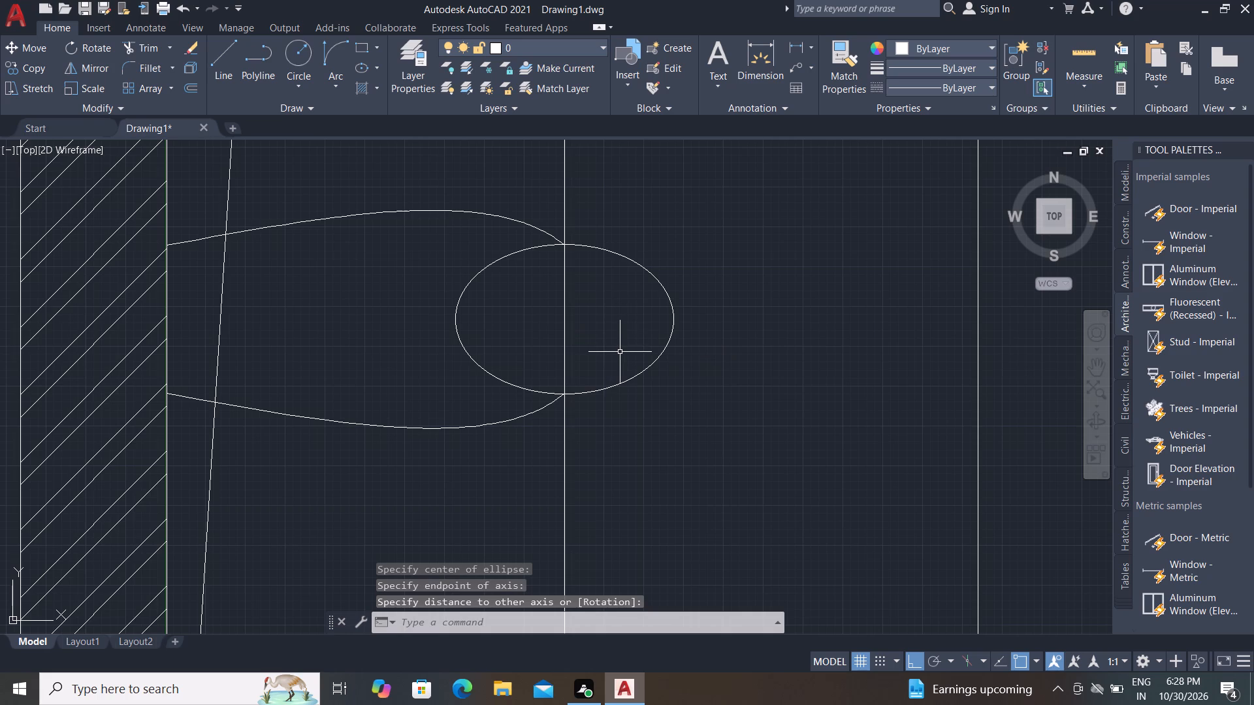
Copy the ellipse about 44 units horizontally towards the hatched wall.
type("CO")
key("space")
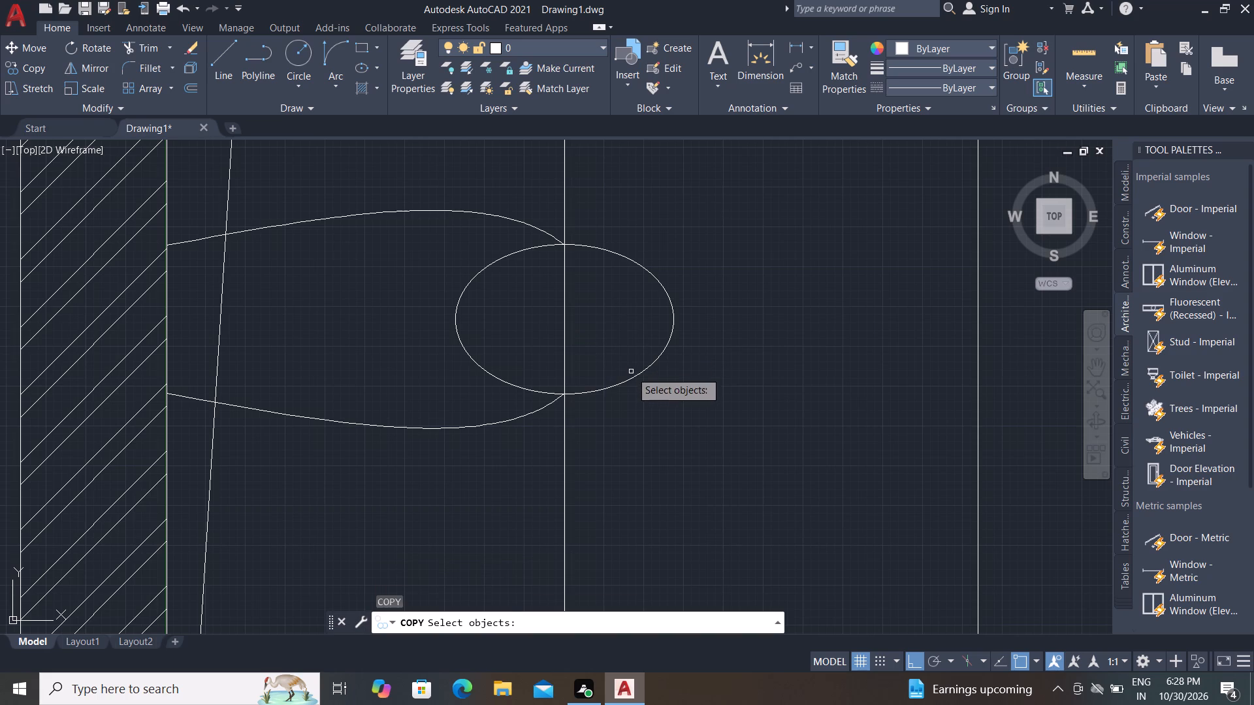
left_click(633, 377)
right_click(633, 371)
left_click(633, 371)
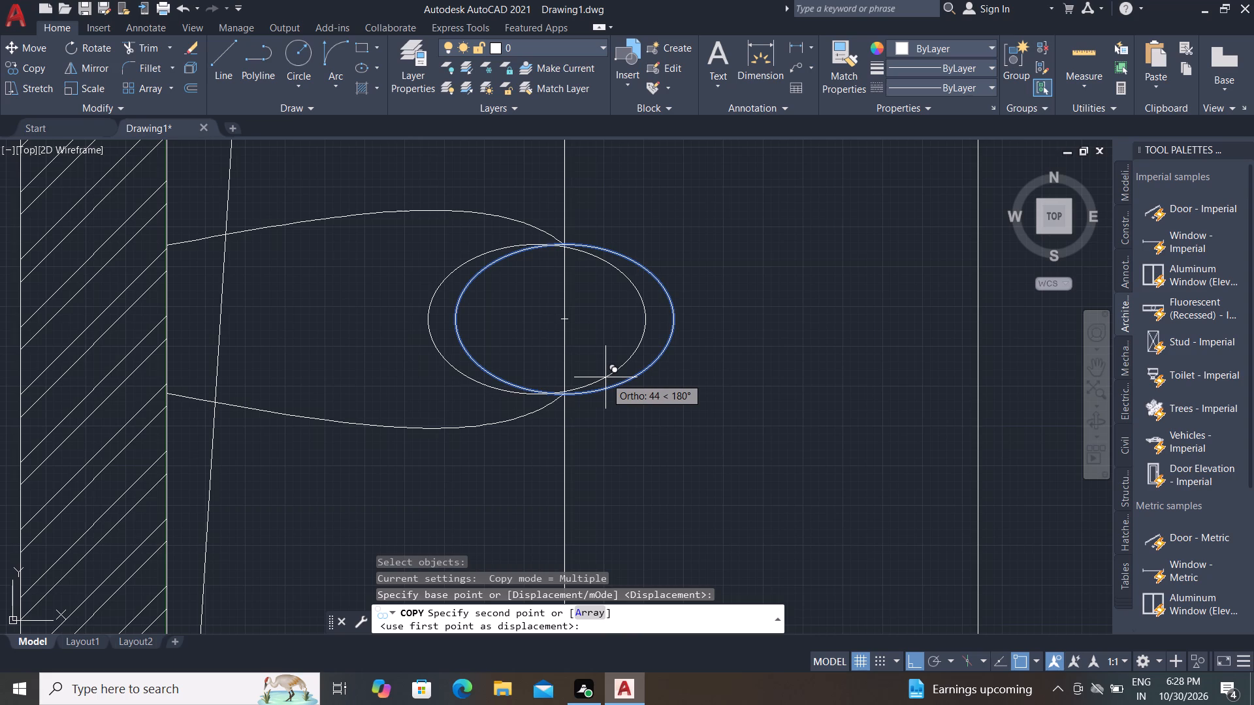
left_click(605, 377)
key("Escape")
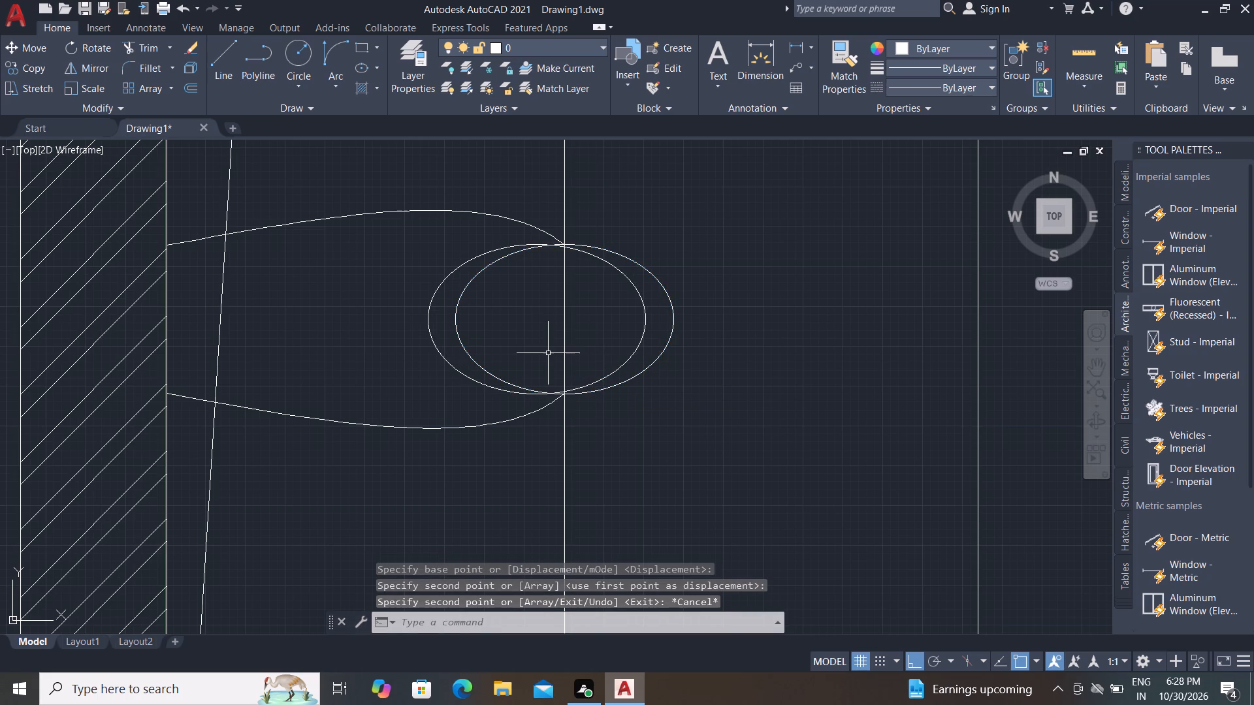
Trim the copied ellipse's arc that lies outside the original ellipse on the hatched-wall side.
key("t")
type("R")
key("space")
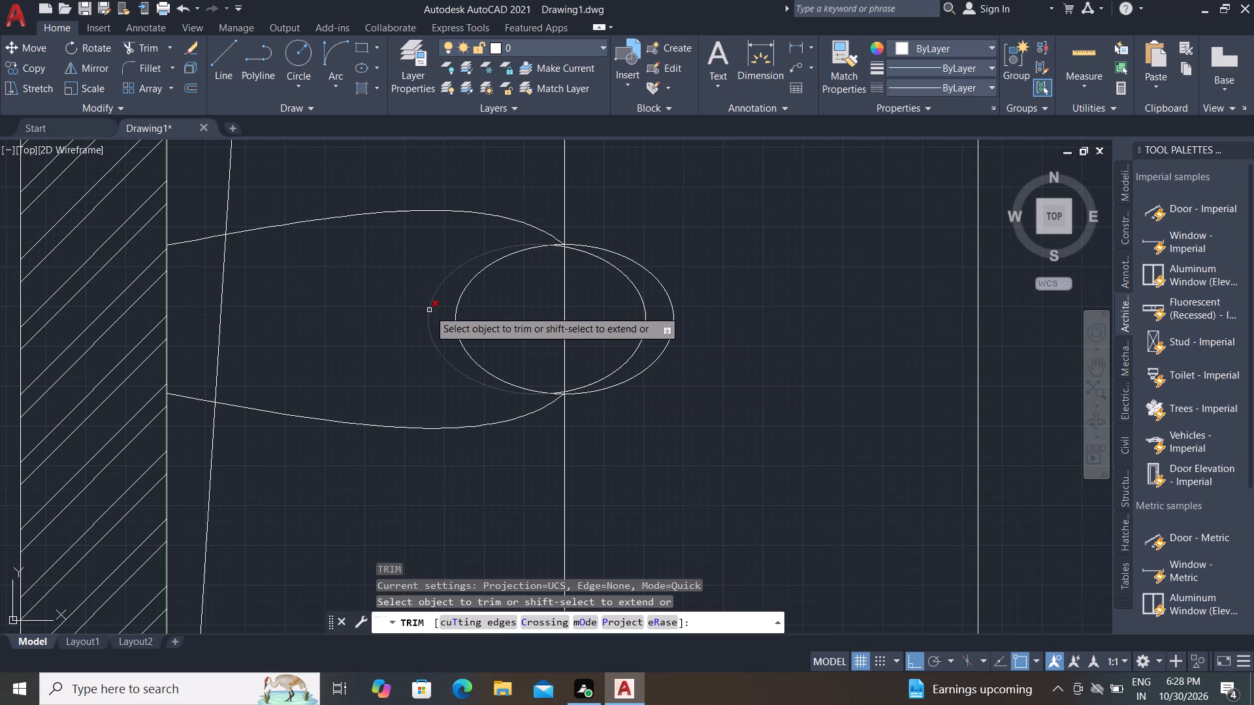
left_click(429, 310)
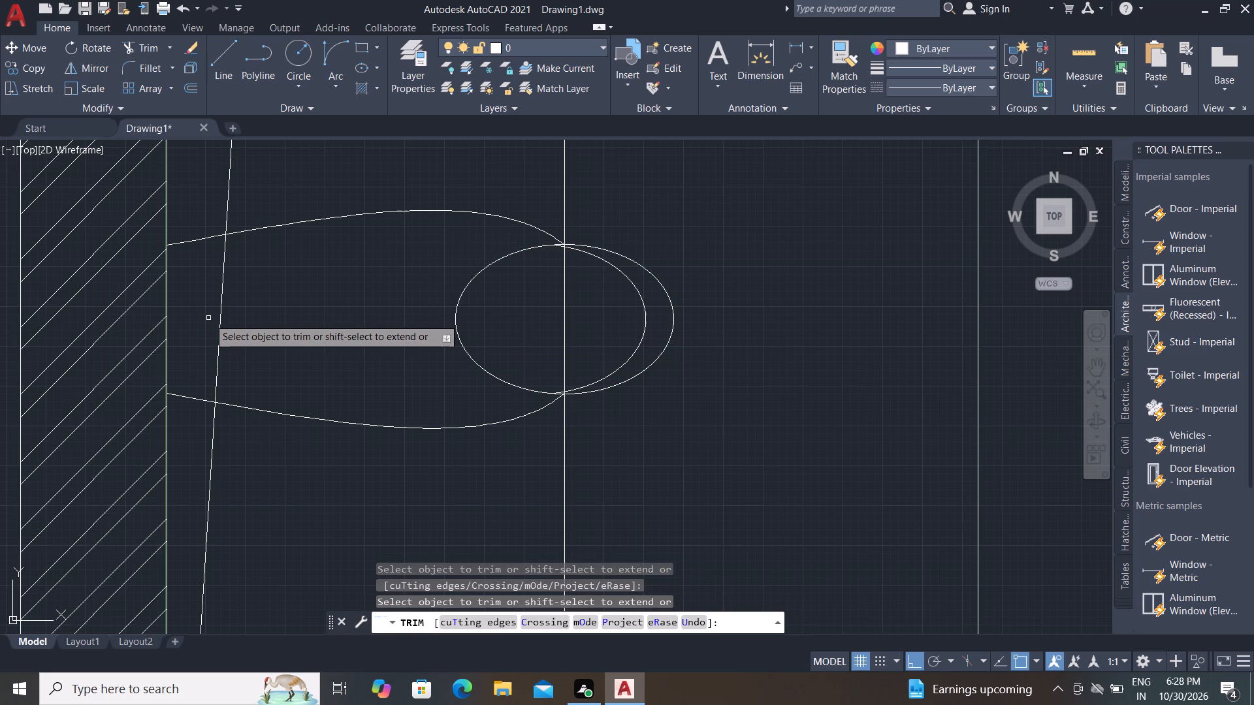
key("Escape")
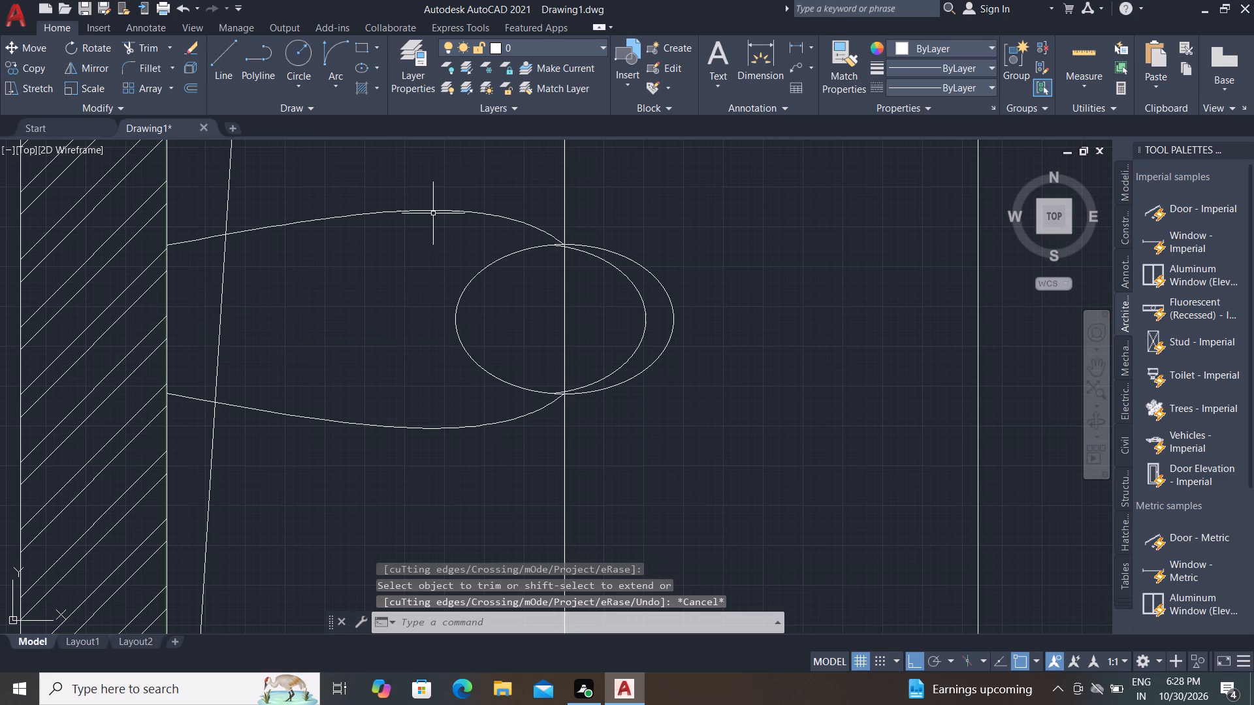
Set the current linetype to ACAD_ISO02W100 and draw a horizontal sample line about 283 units long above the ellipse.
left_click(947, 87)
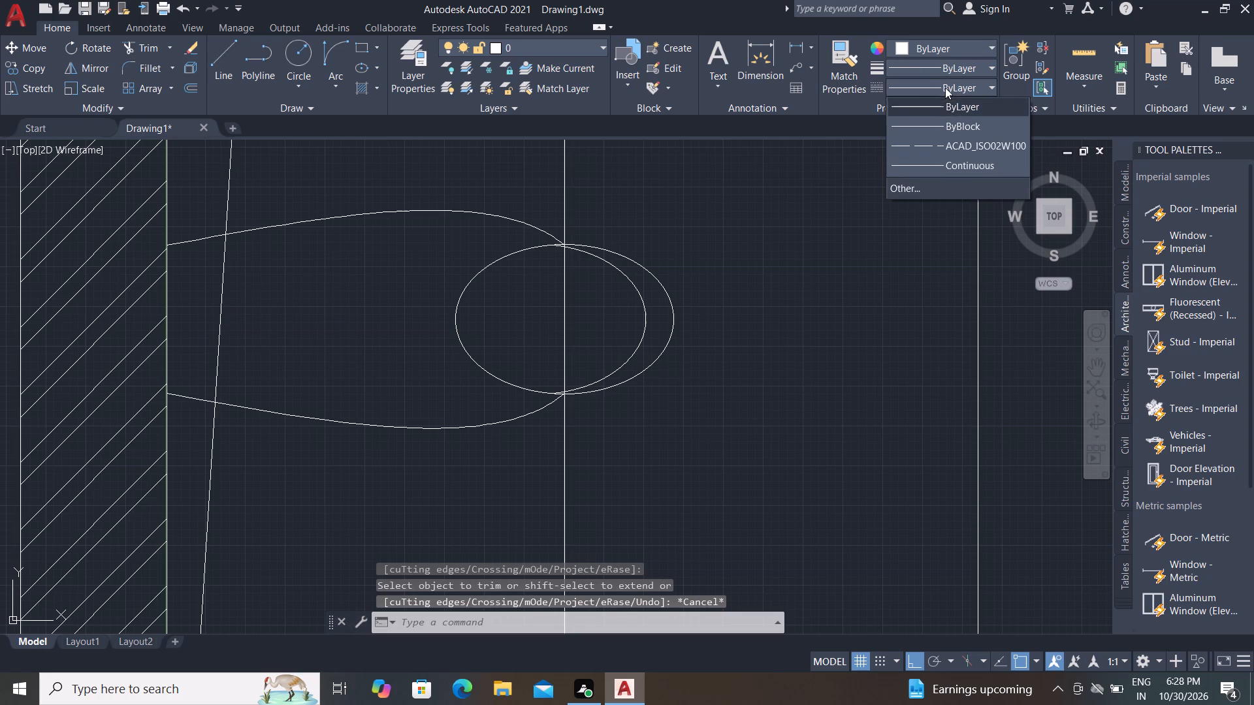
left_click(937, 144)
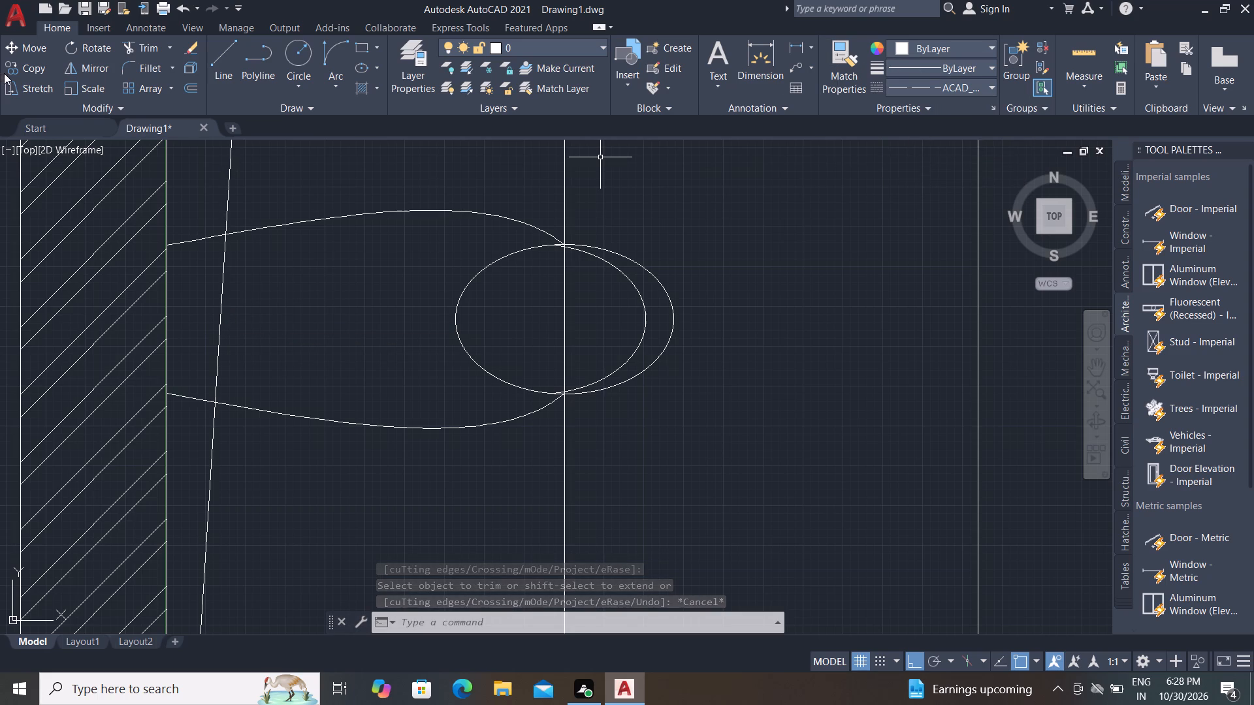
left_click(217, 58)
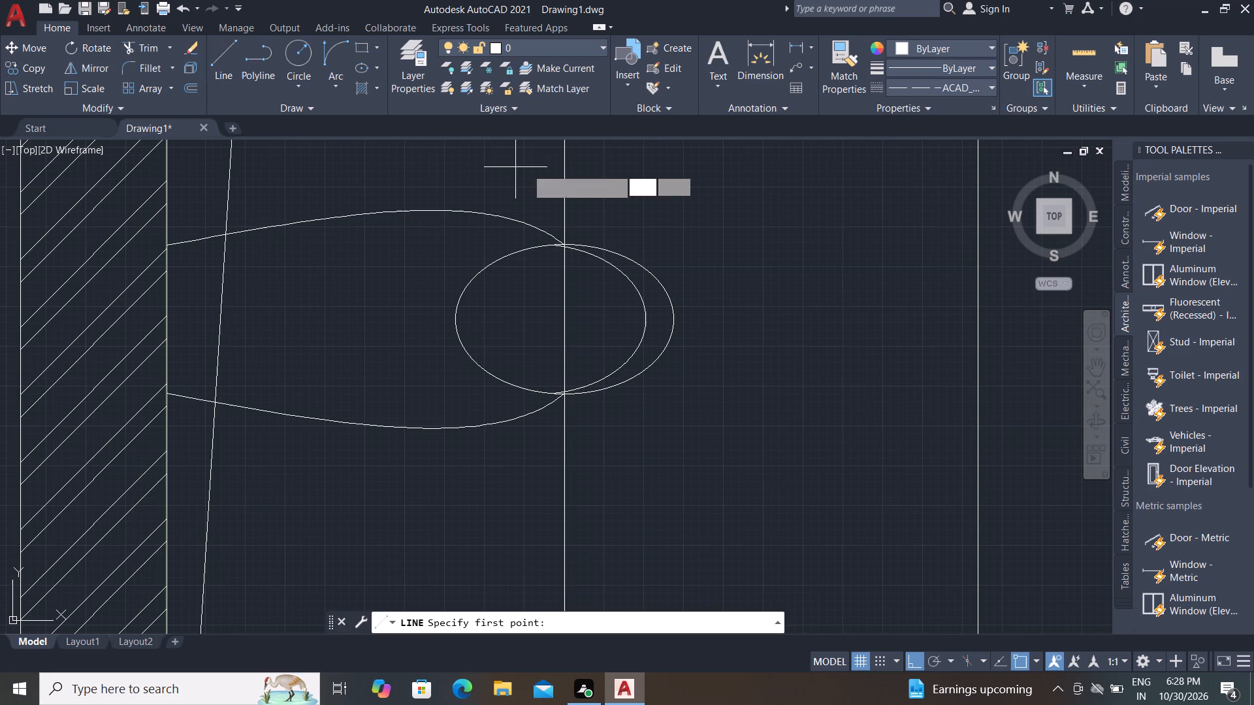
left_click(609, 193)
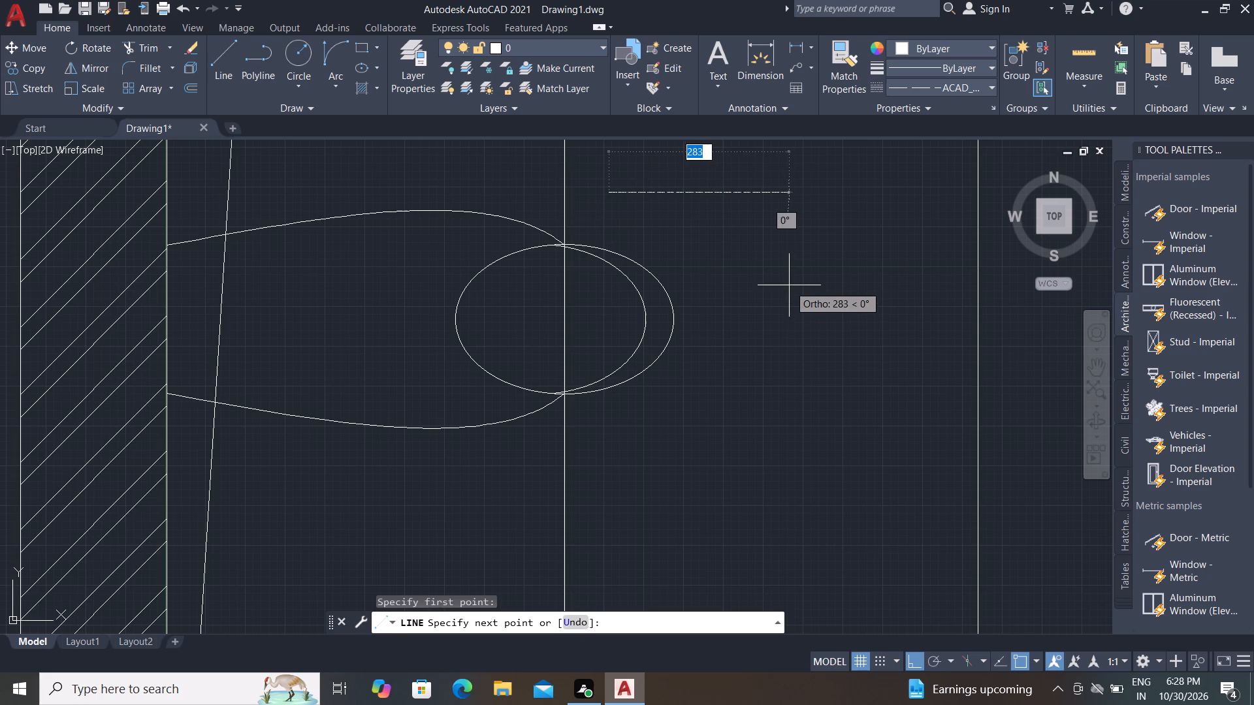
left_click(789, 285)
key("Escape")
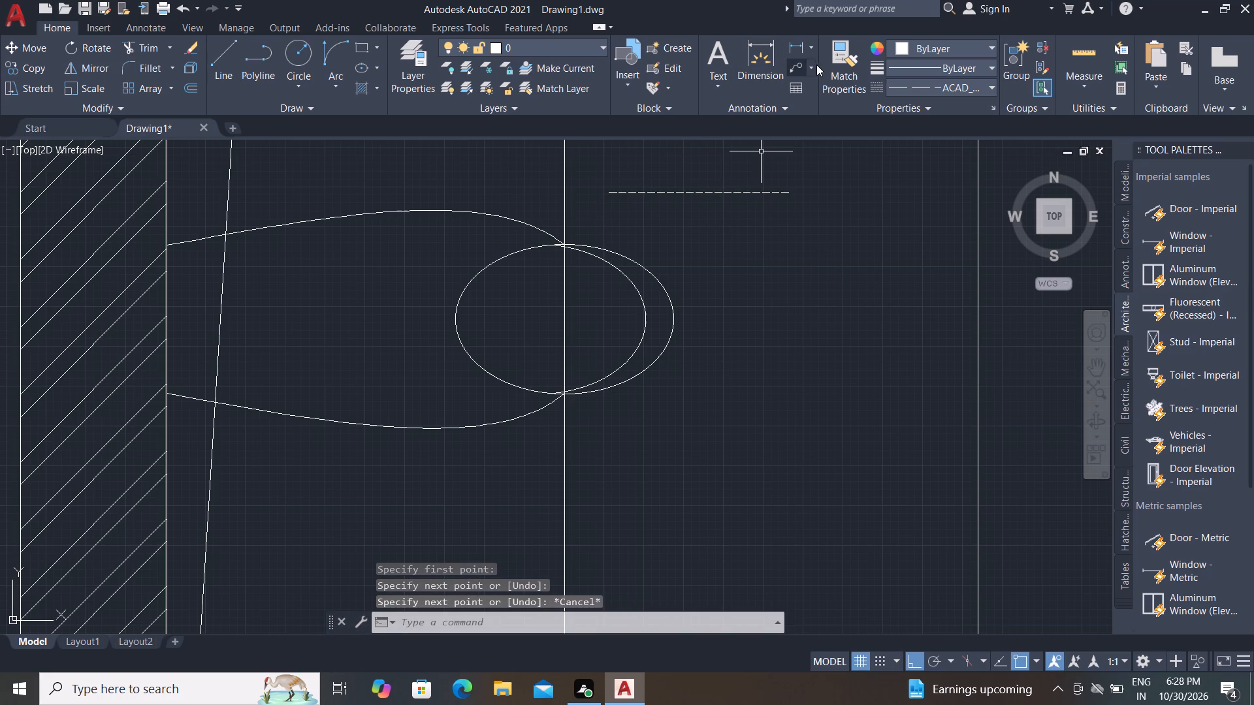
Match the dashed sample line's properties onto the inner arc, the ellipse and both splines.
left_click(846, 84)
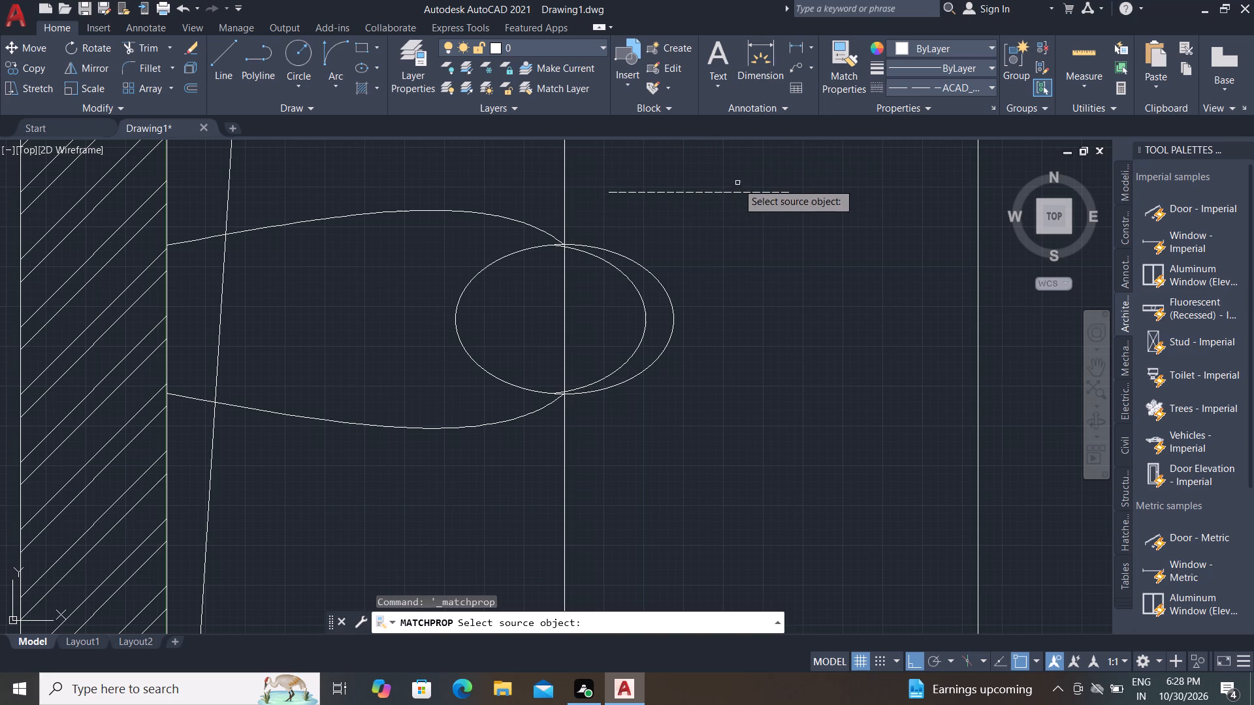
left_click(731, 189)
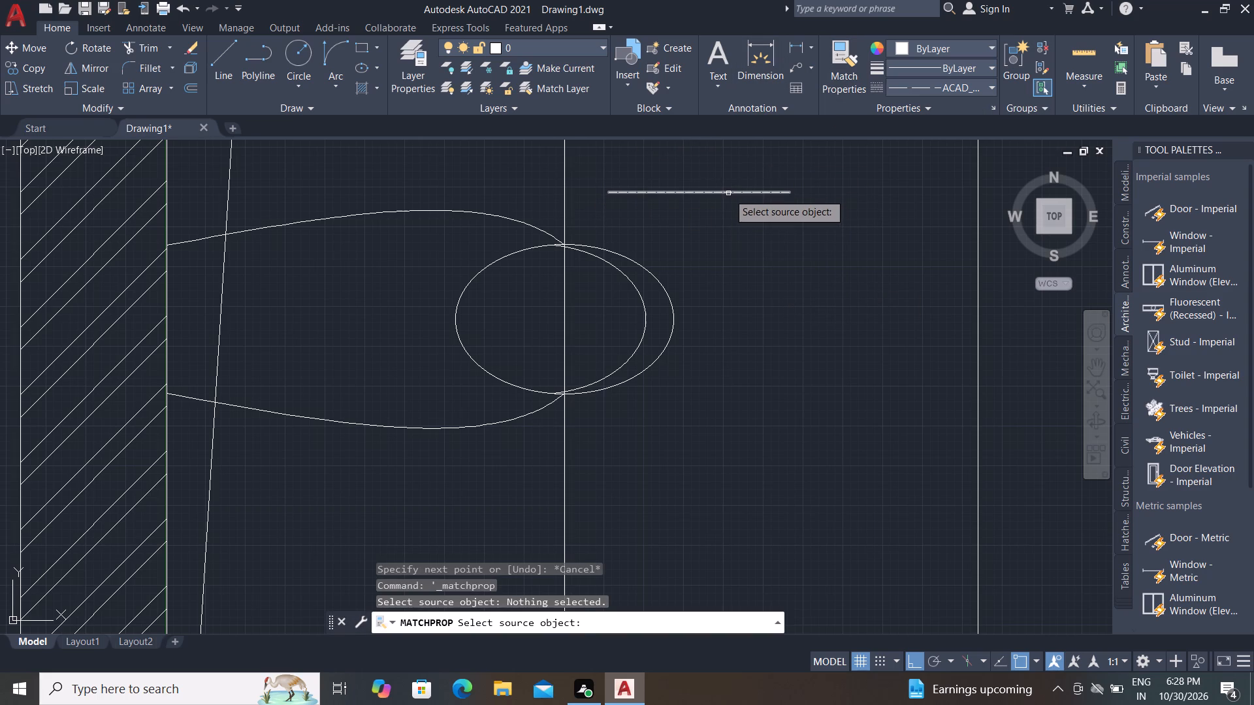
left_click(728, 193)
left_click(633, 285)
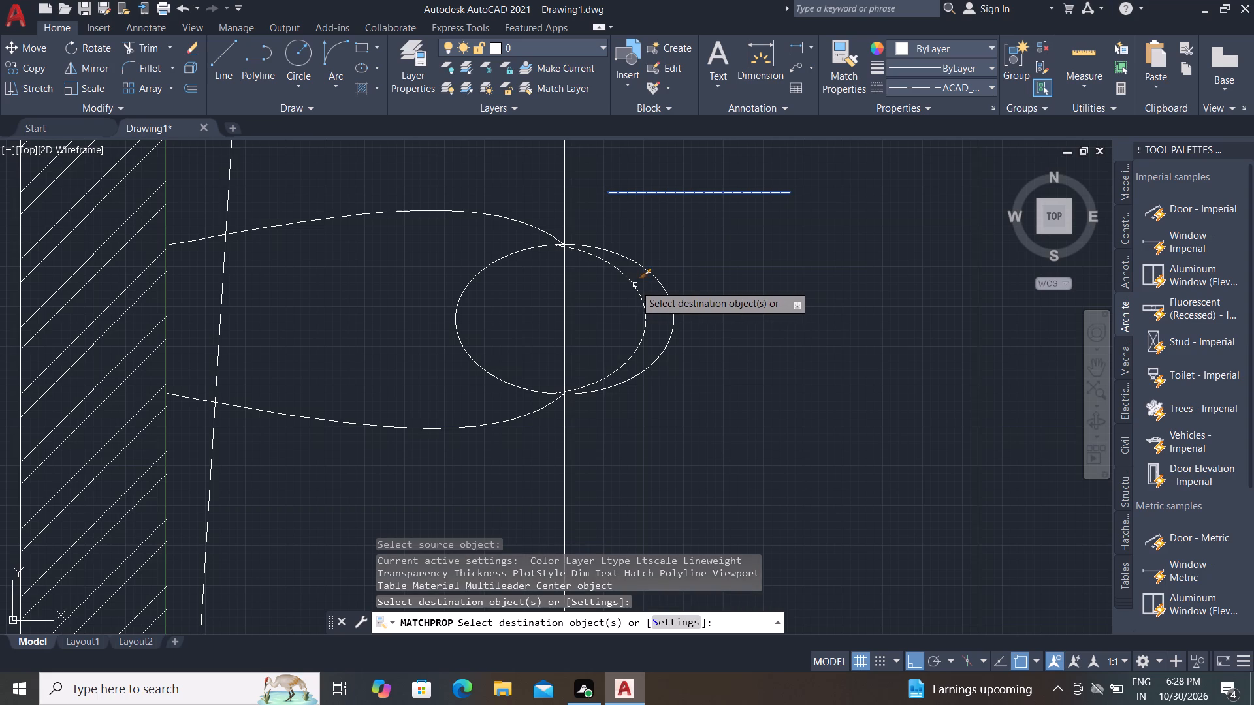
left_click(649, 268)
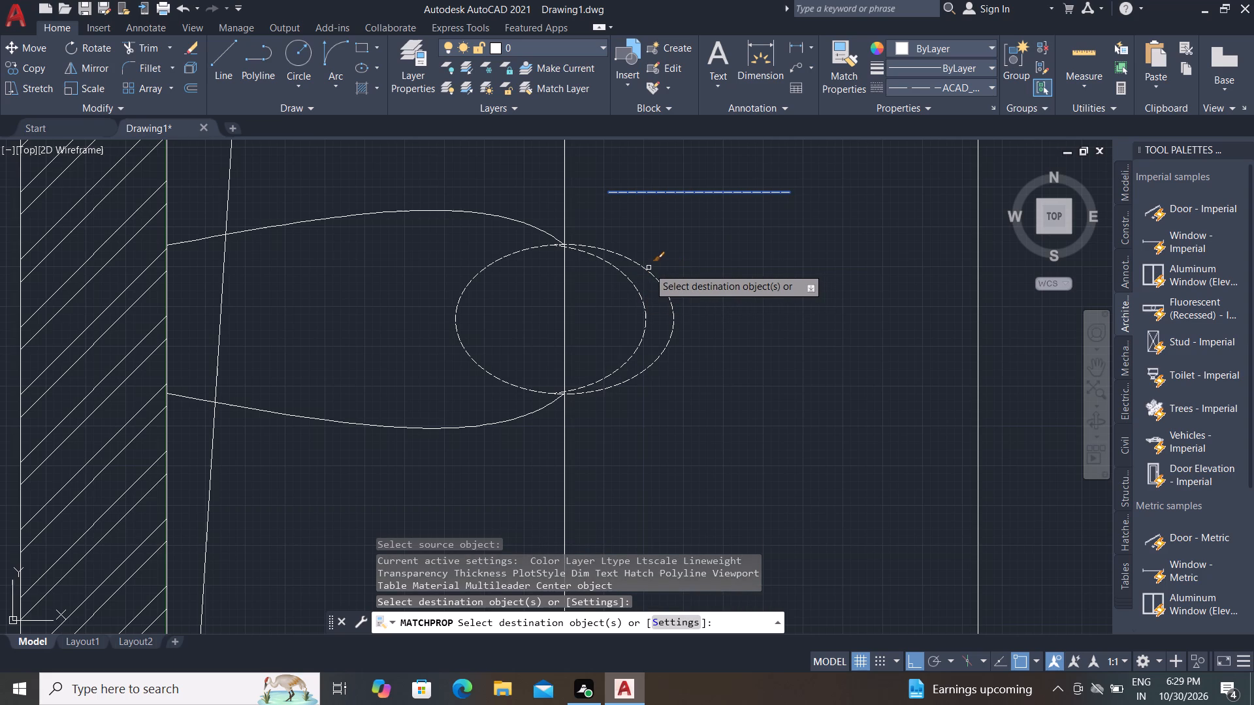
left_click(549, 405)
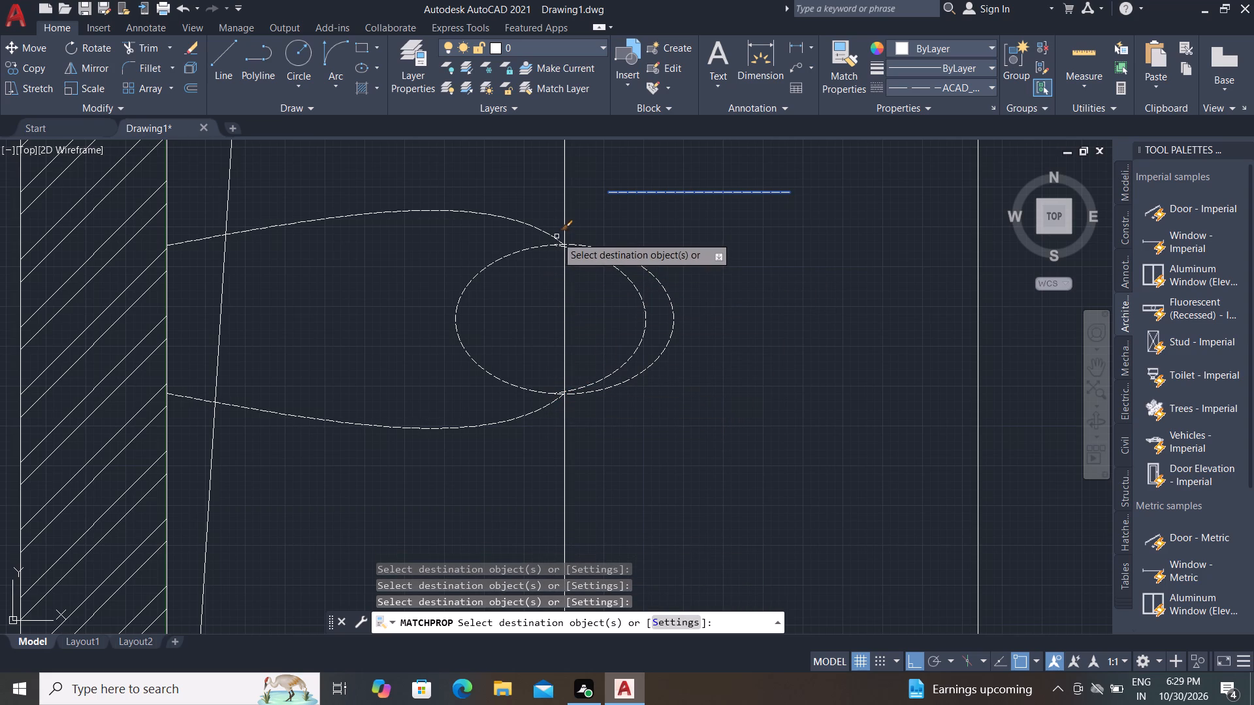
left_click(555, 236)
key("Escape")
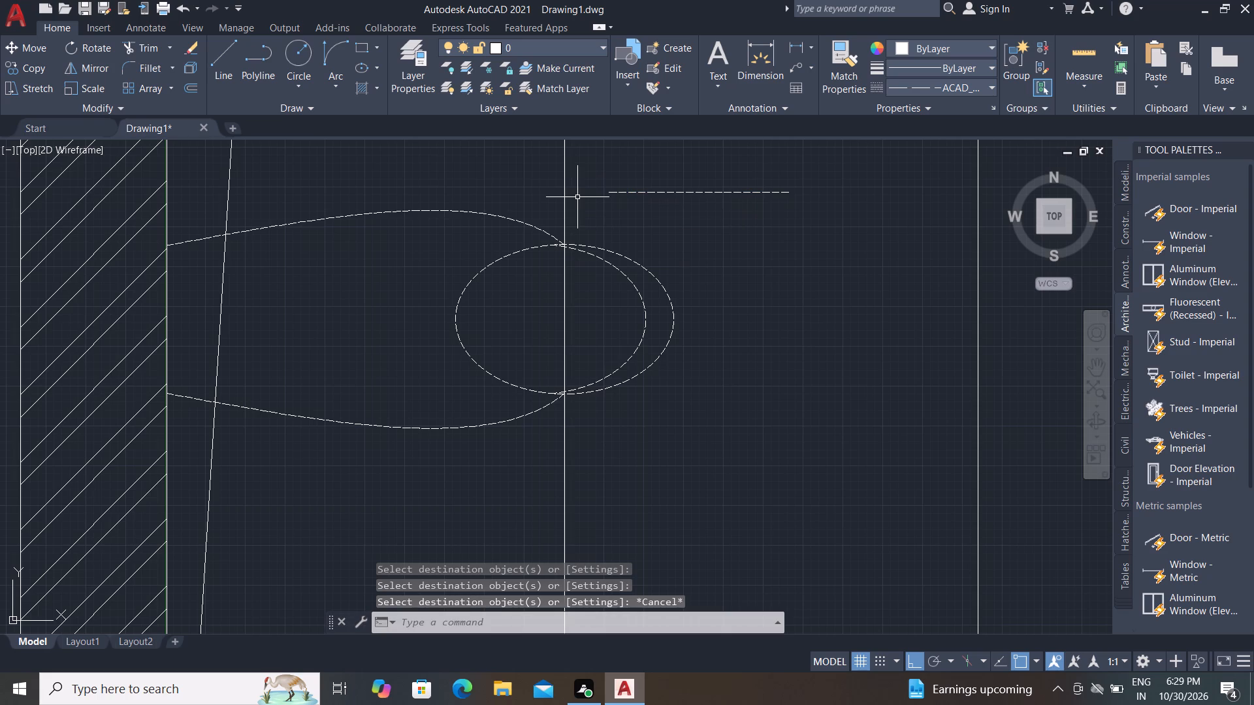
Delete the dashed sample line above the ellipse.
left_click(622, 193)
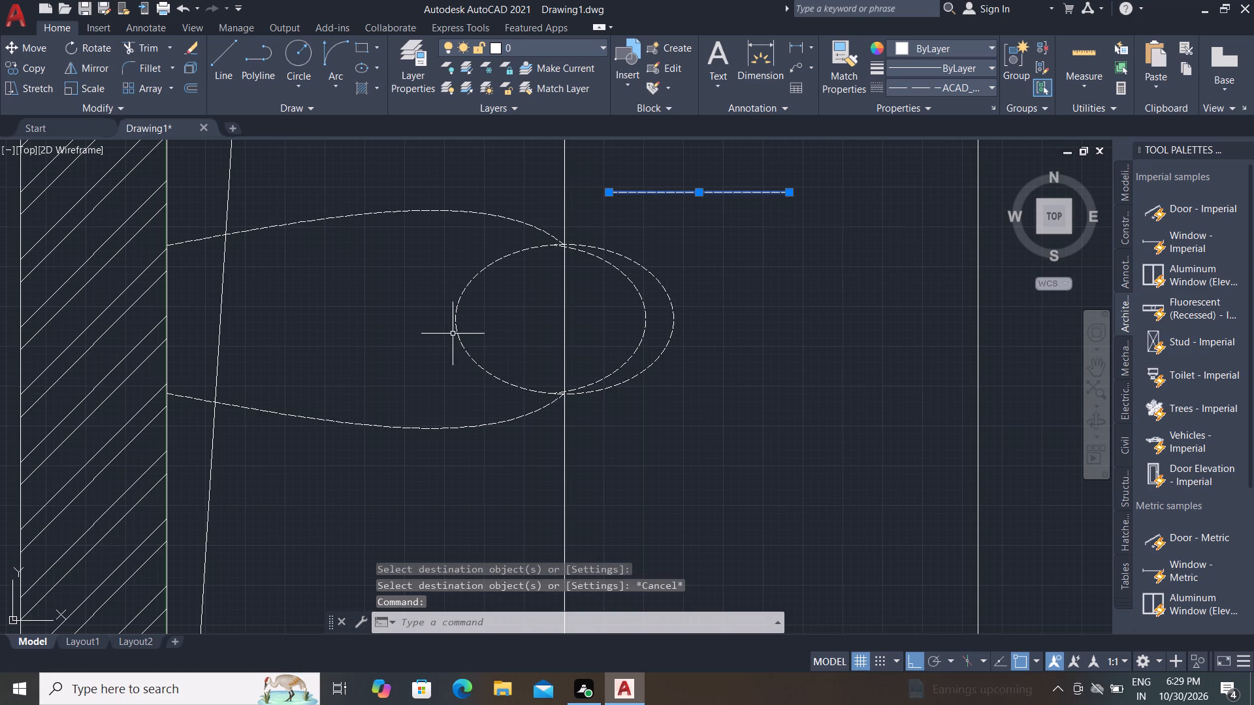
key("Delete")
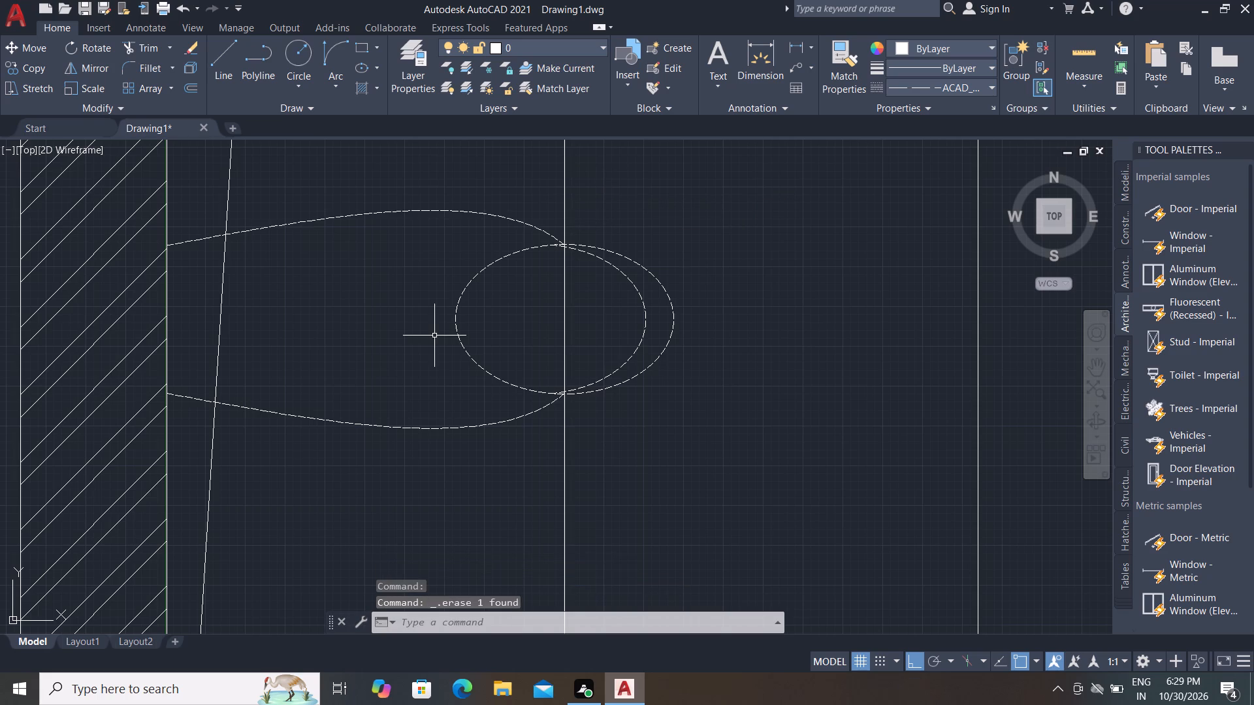
Trim the vertical line inside the ellipse, including the stubs left near the inner arc's upper and lower ends.
type("TR")
key("space")
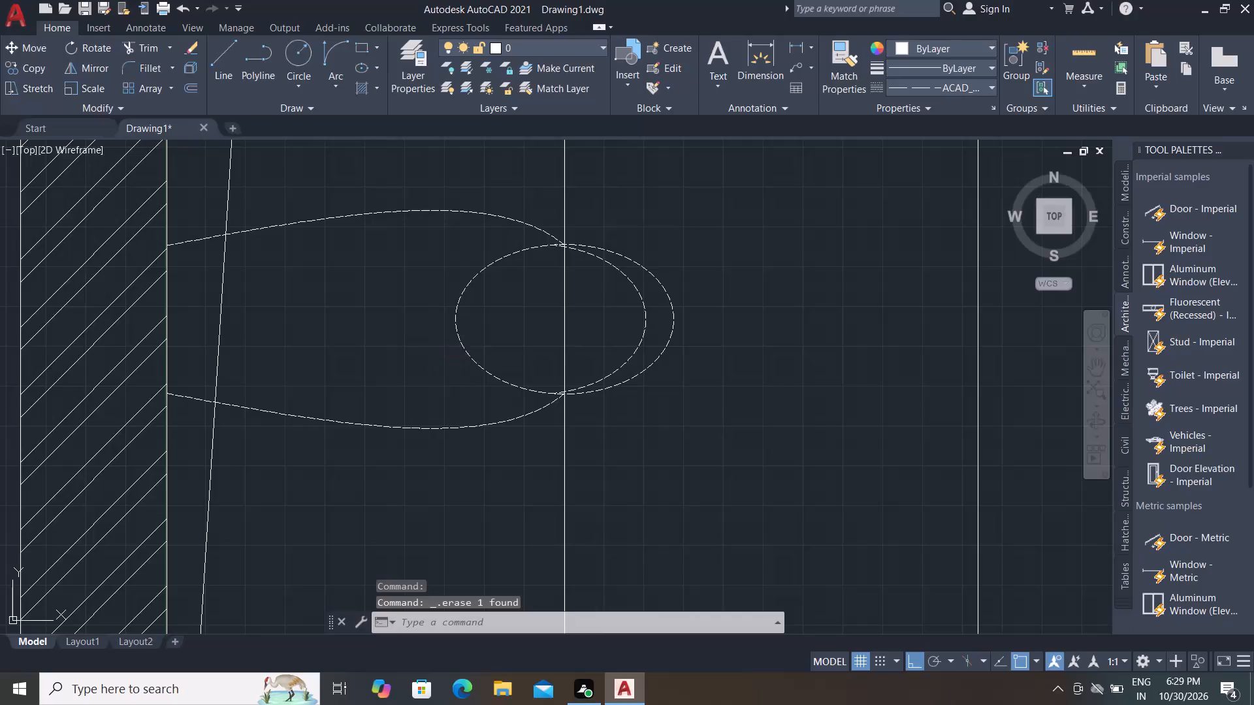
left_click(546, 310)
left_click(570, 307)
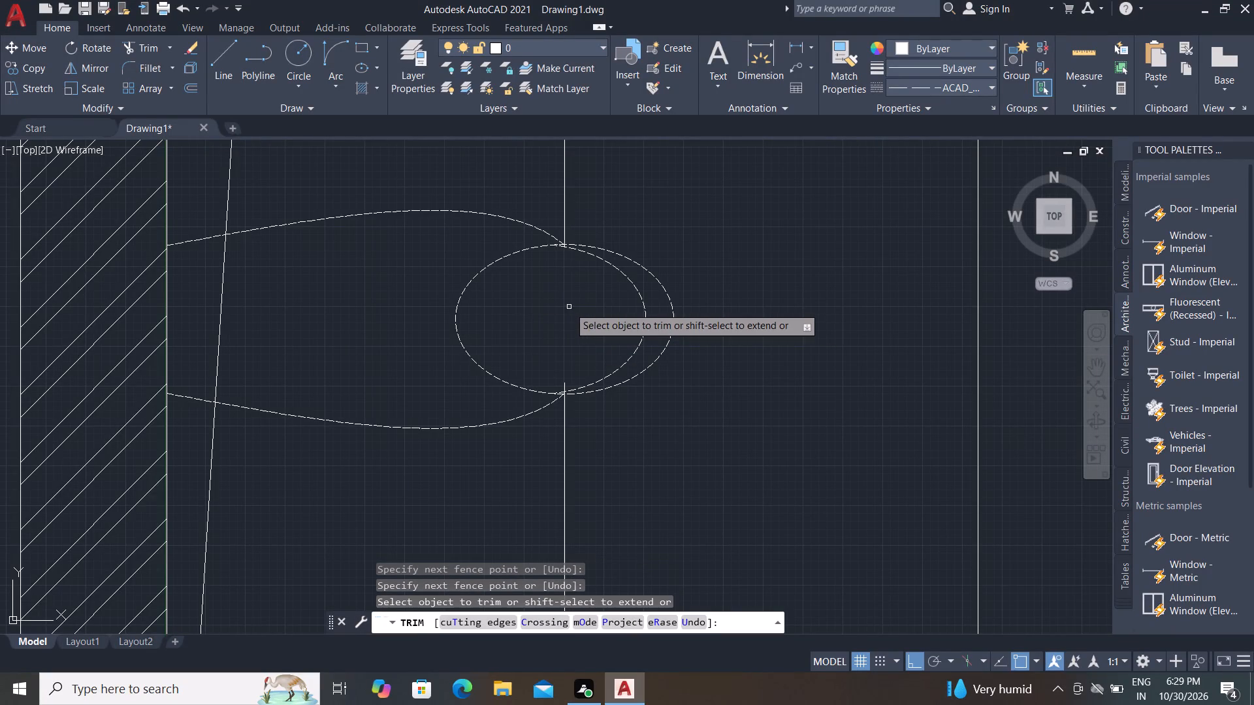
scroll(553, 384, "up", 2)
left_click(563, 372)
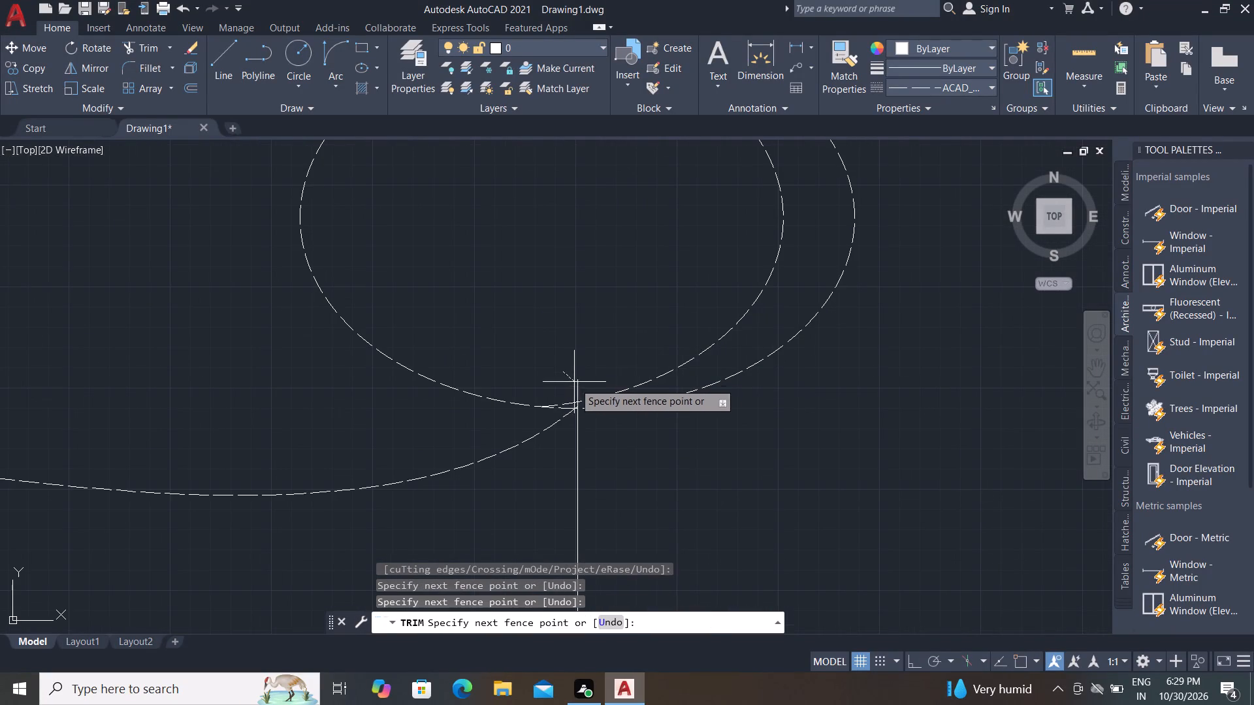
left_click(581, 388)
scroll(571, 390, "down", 2)
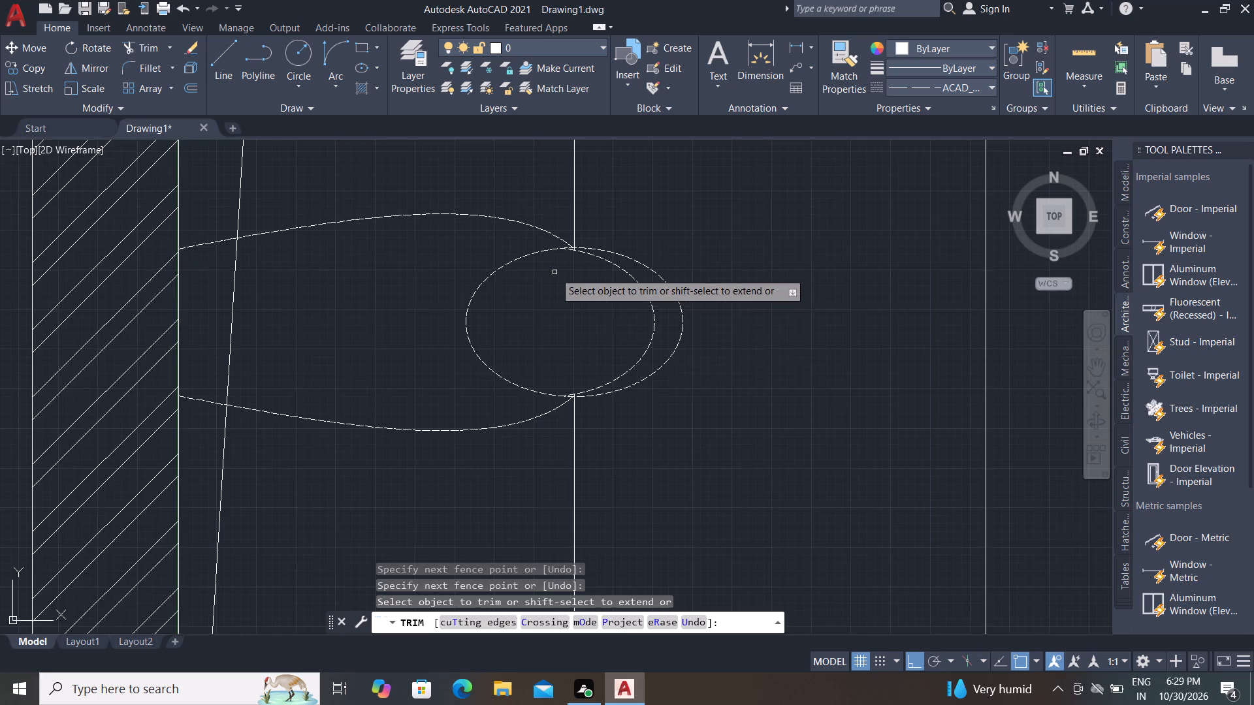
scroll(555, 272, "up", 3)
scroll(634, 177, "up", 3)
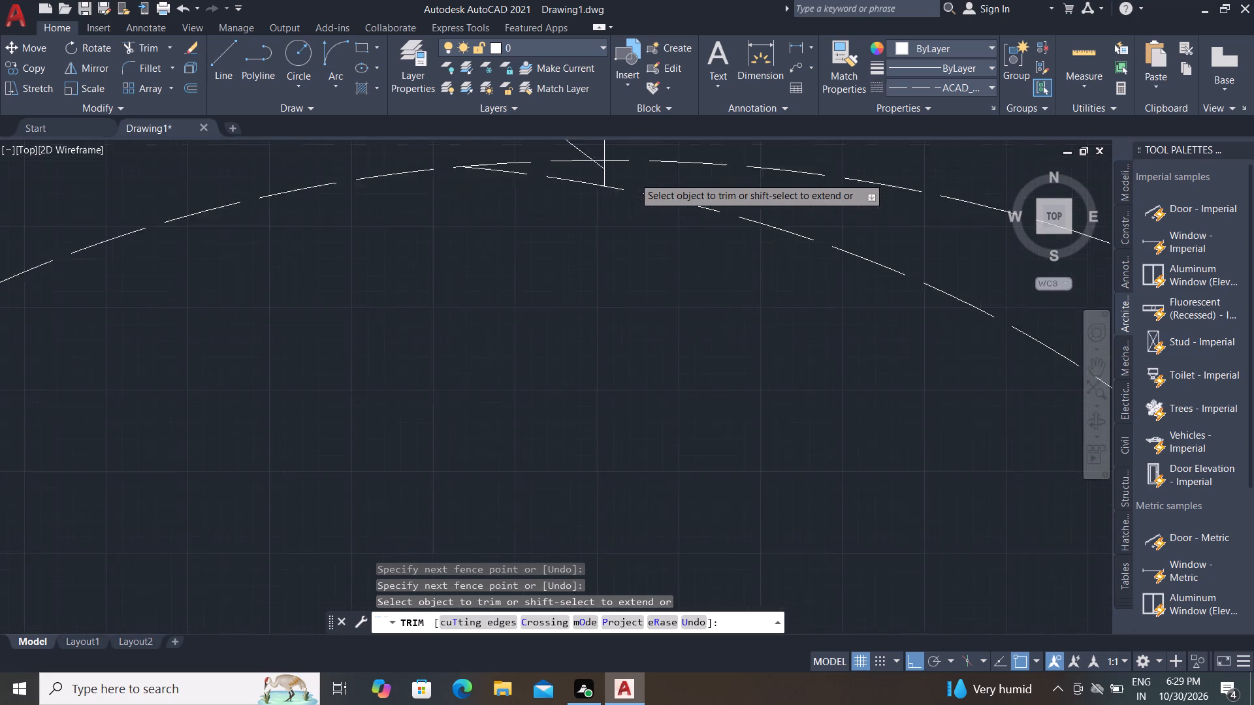
left_click(583, 164)
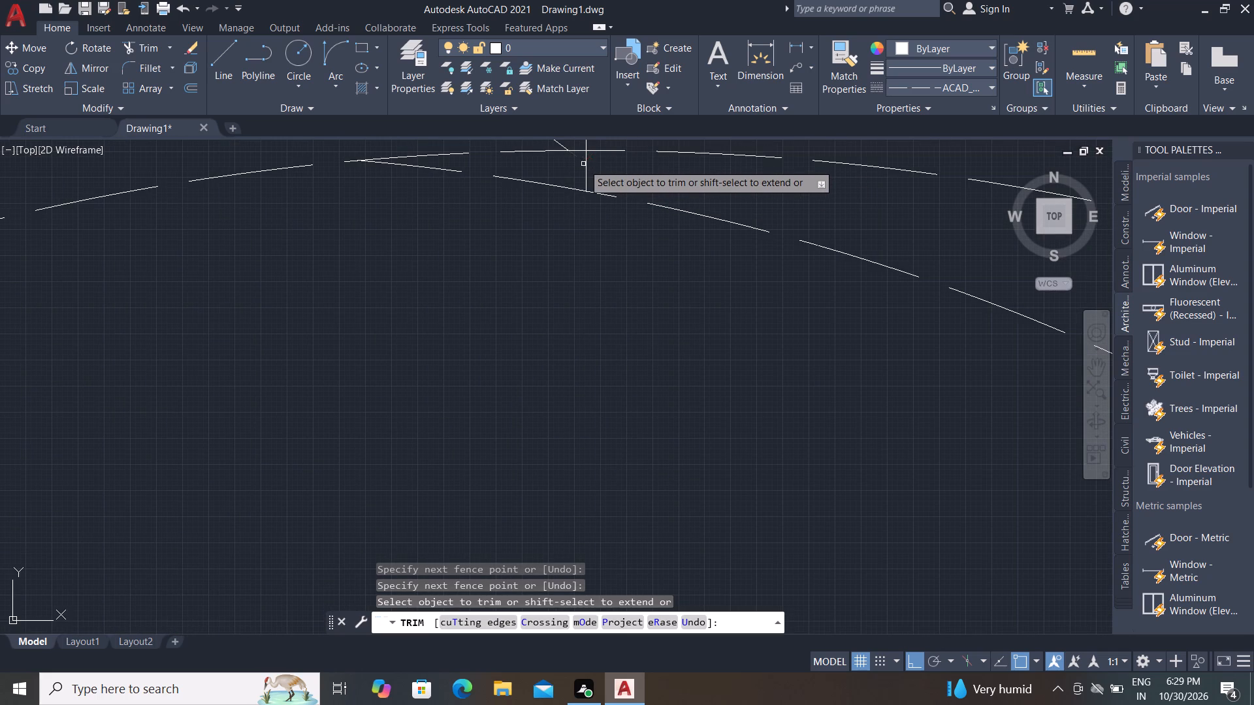
left_click(586, 164)
left_click(588, 165)
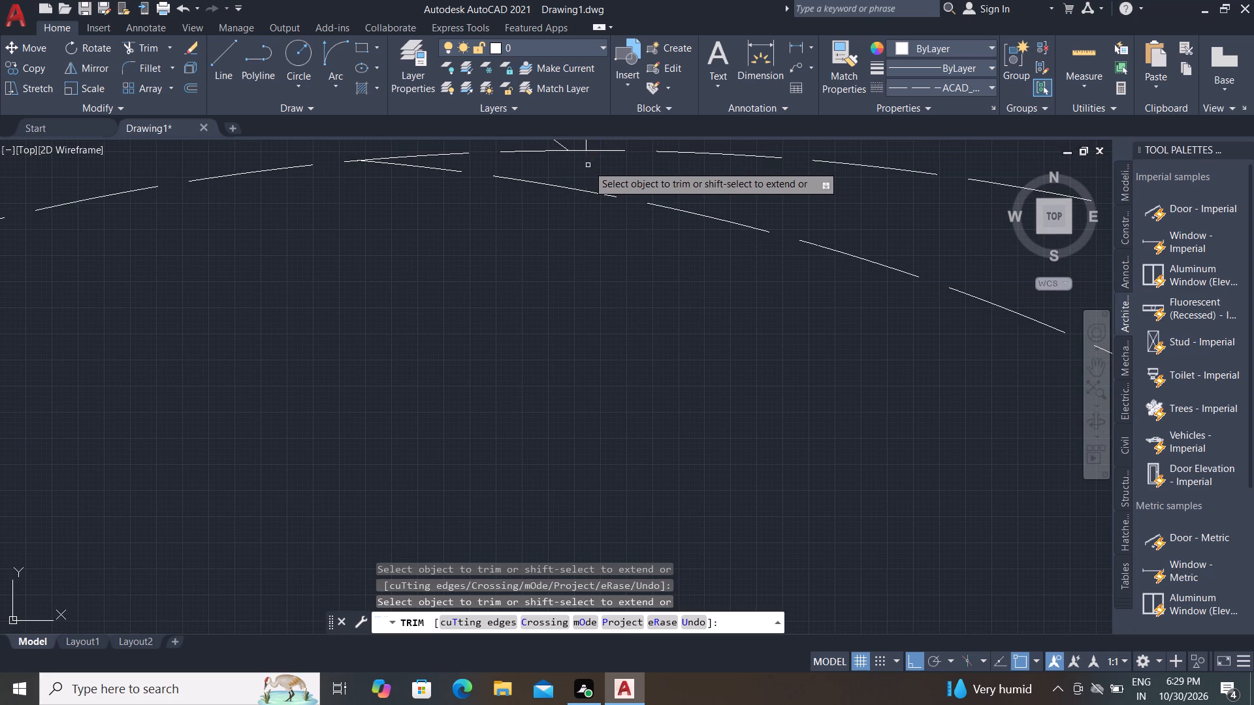
Trim the lower spline's overshoot past the ellipse and the vertical line's remaining stub between the two lower curves.
scroll(568, 275, "down", 7)
scroll(577, 367, "up", 3)
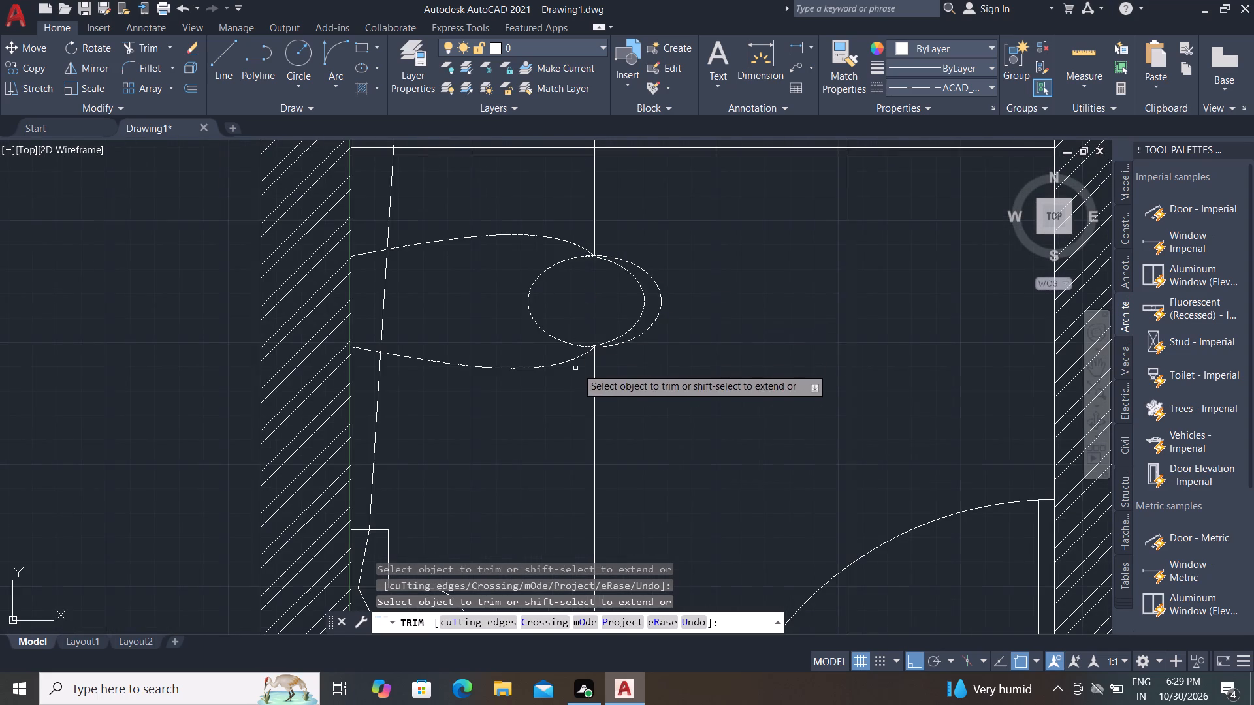
scroll(628, 292, "up", 7)
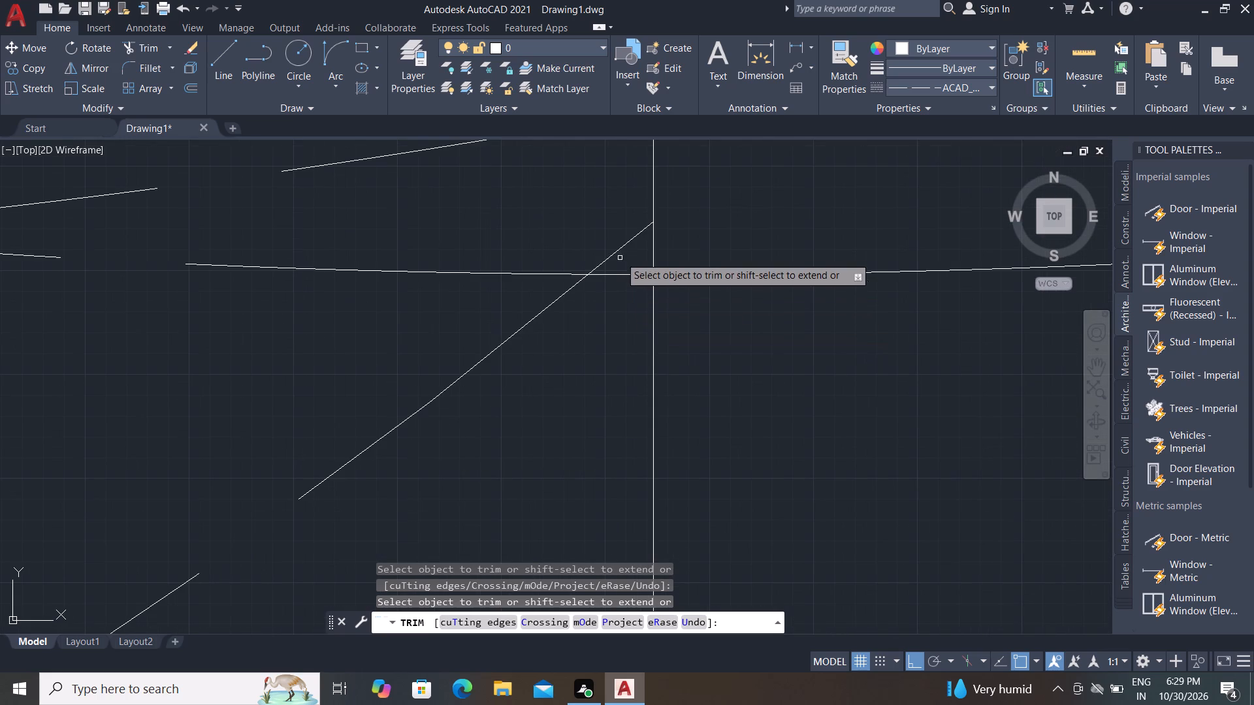
left_click(624, 243)
scroll(635, 251, "down", 2)
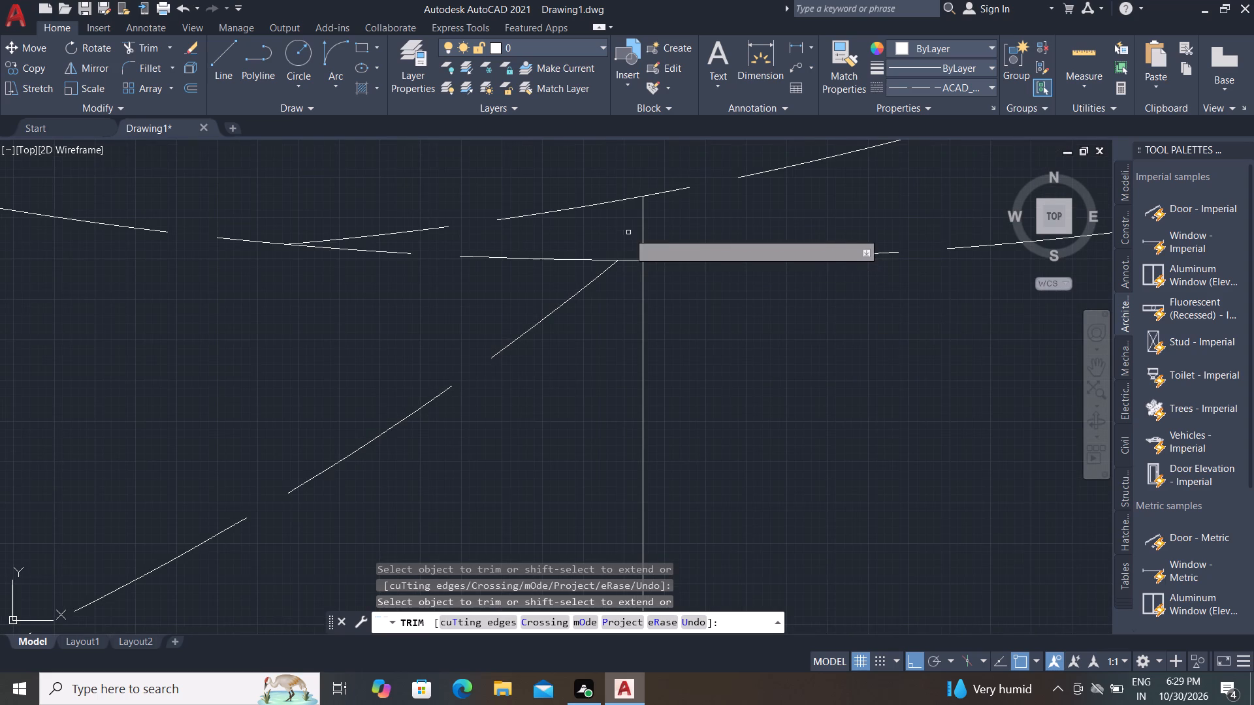
left_click(628, 232)
left_click(668, 232)
scroll(581, 344, "down", 5)
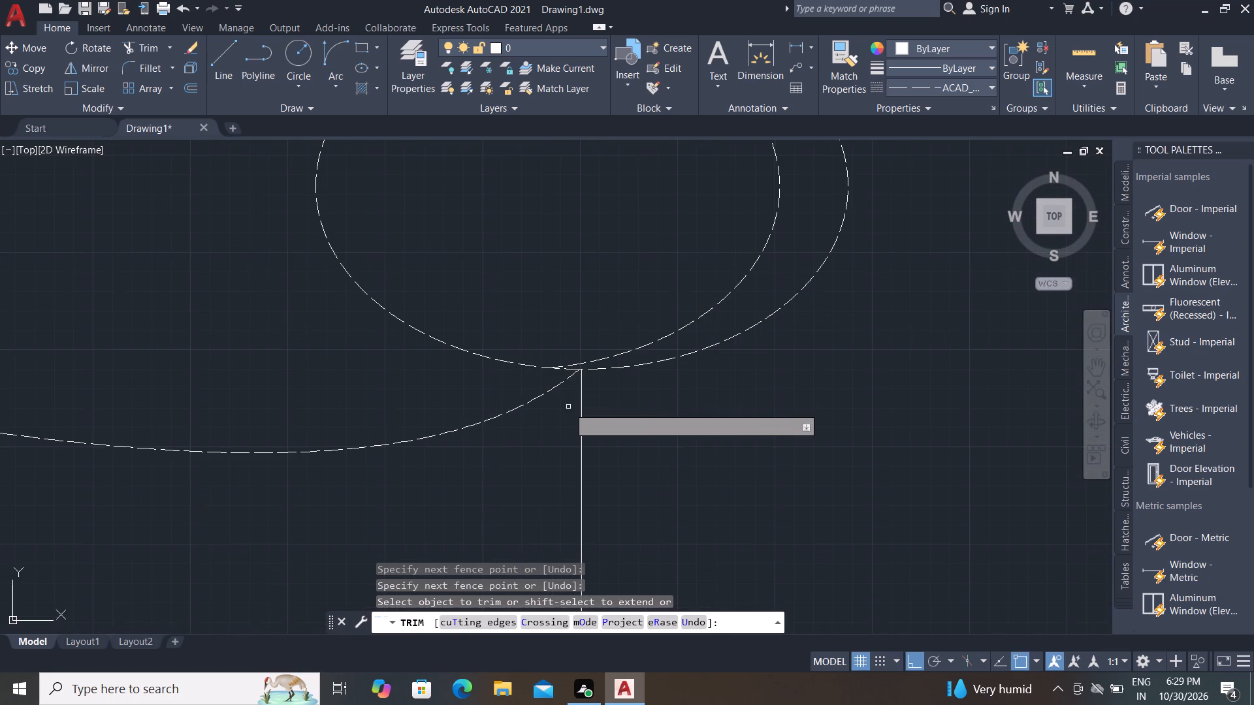
key("Escape")
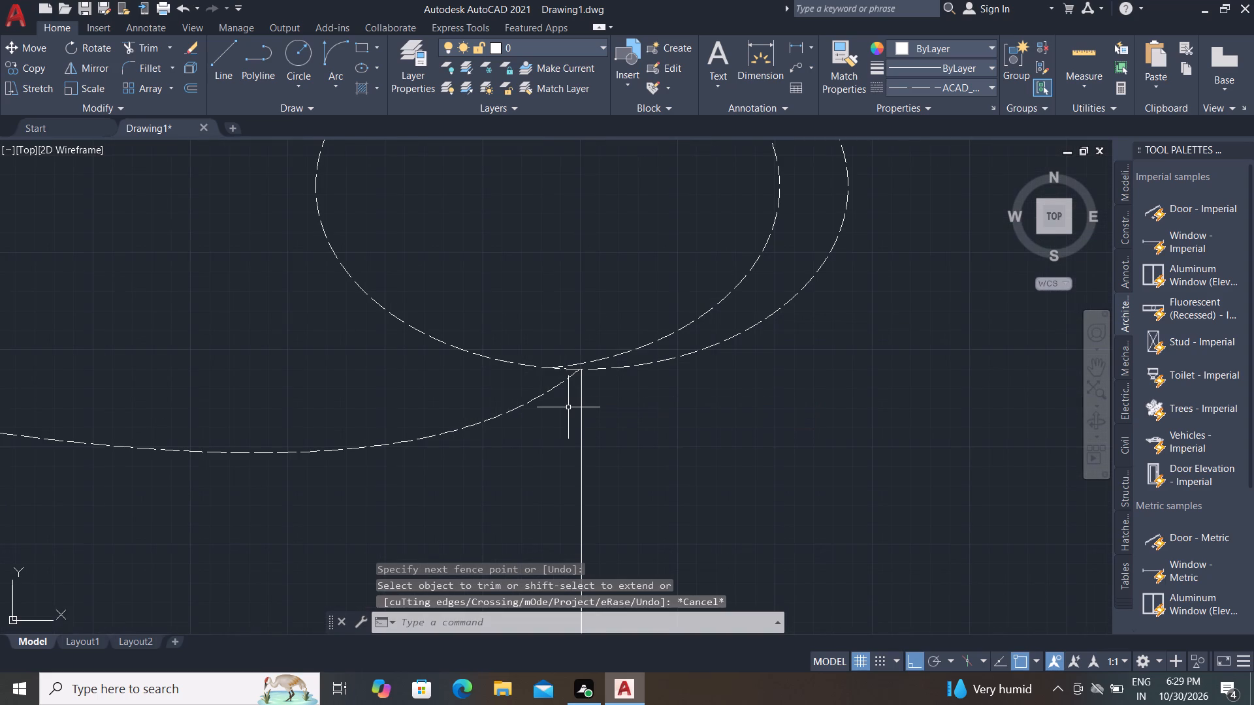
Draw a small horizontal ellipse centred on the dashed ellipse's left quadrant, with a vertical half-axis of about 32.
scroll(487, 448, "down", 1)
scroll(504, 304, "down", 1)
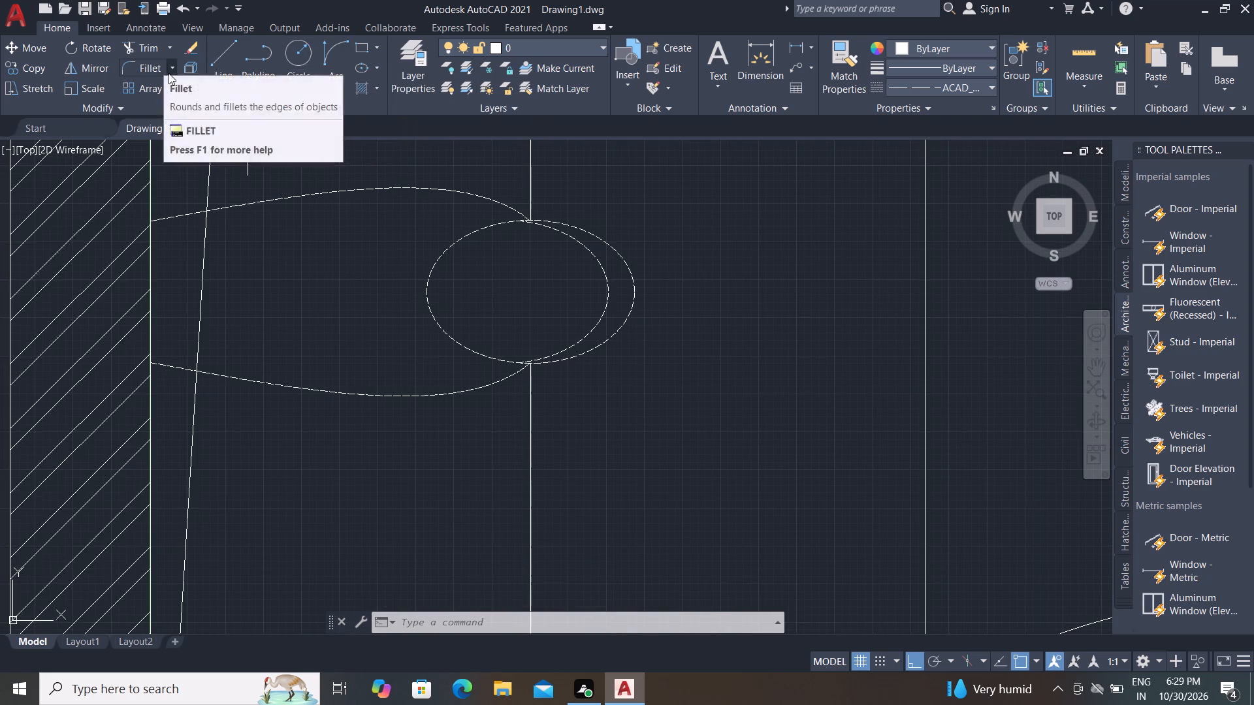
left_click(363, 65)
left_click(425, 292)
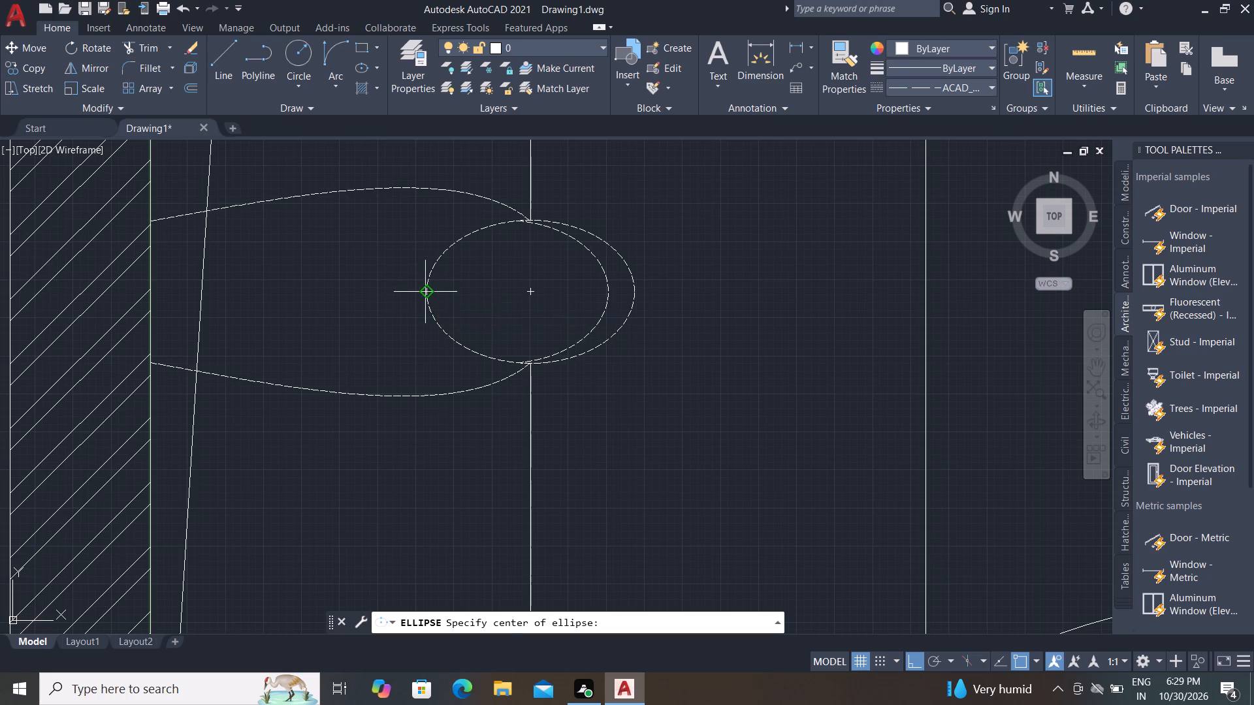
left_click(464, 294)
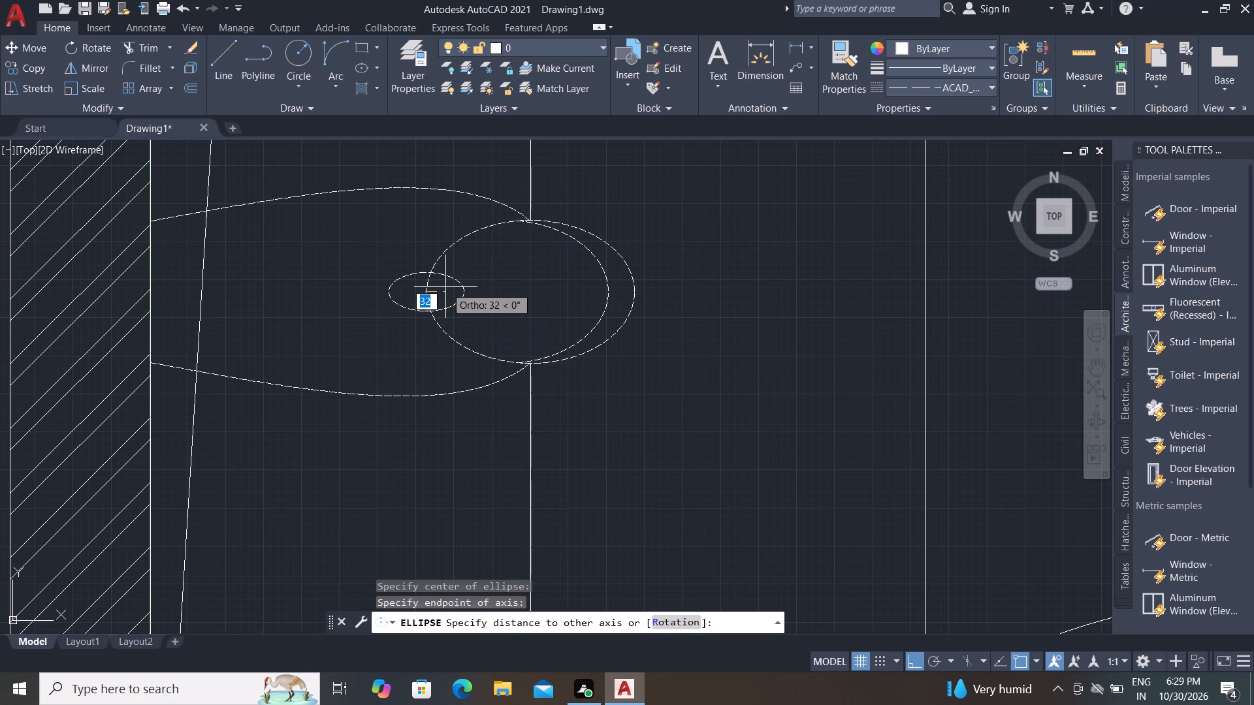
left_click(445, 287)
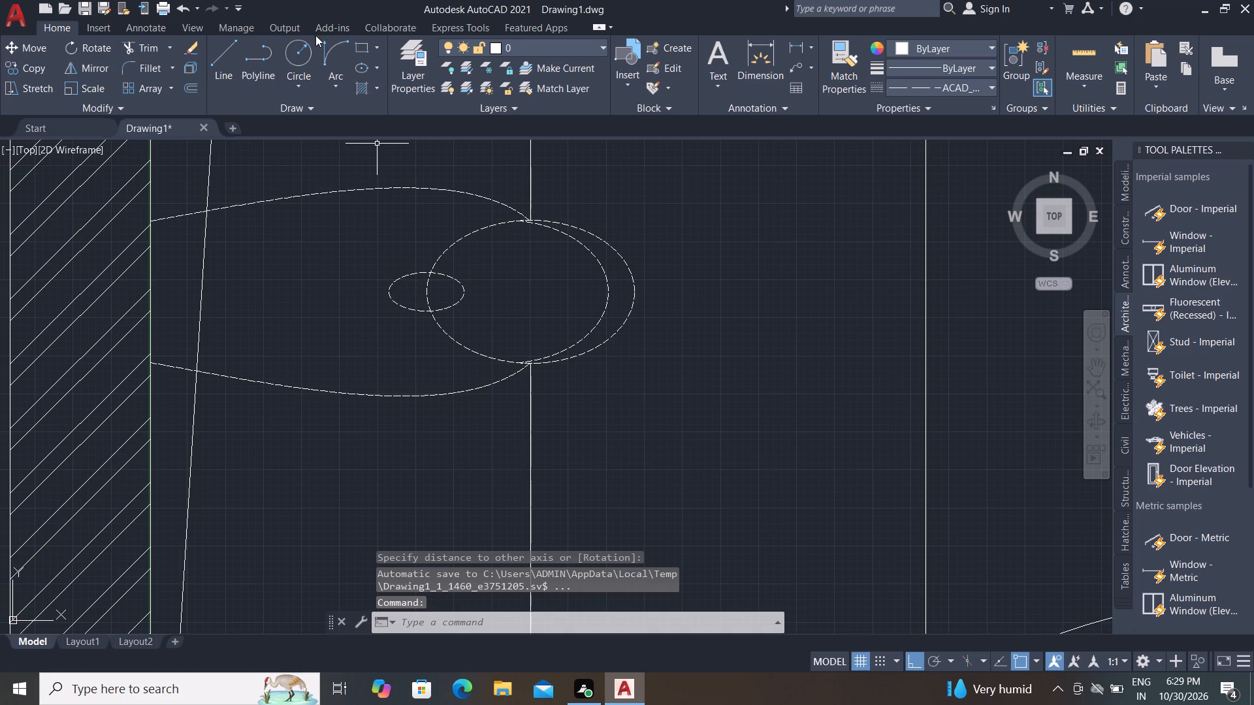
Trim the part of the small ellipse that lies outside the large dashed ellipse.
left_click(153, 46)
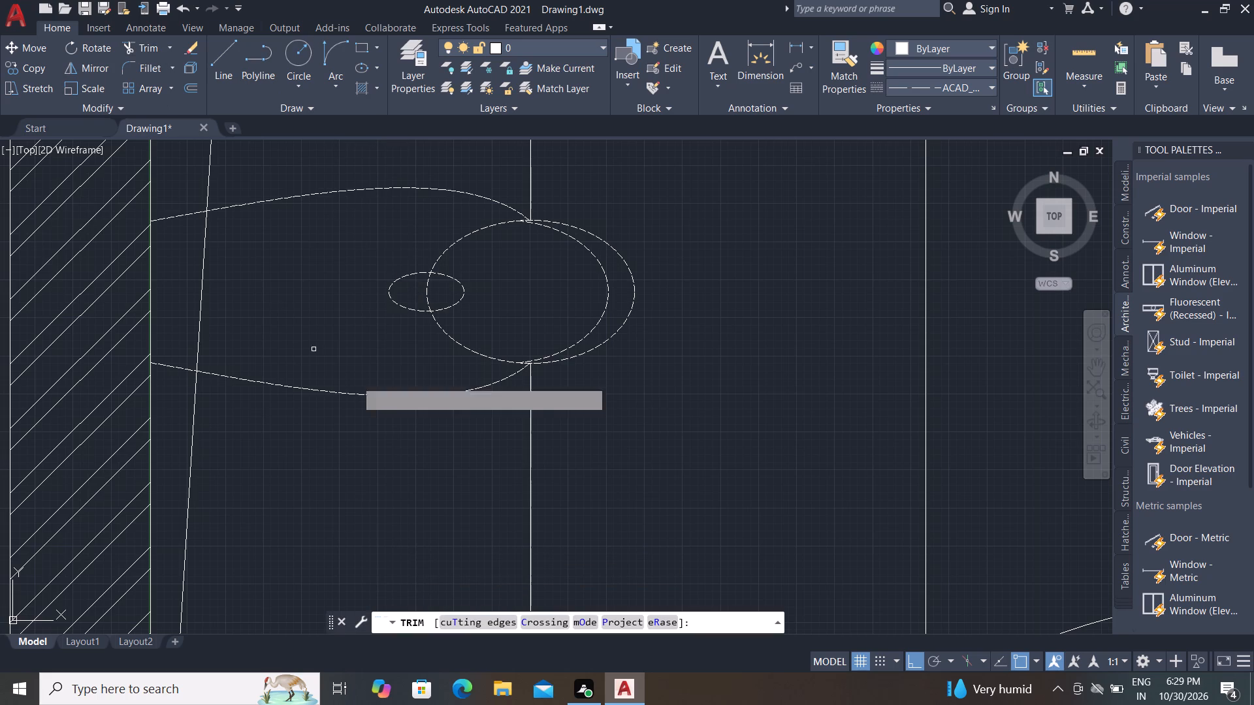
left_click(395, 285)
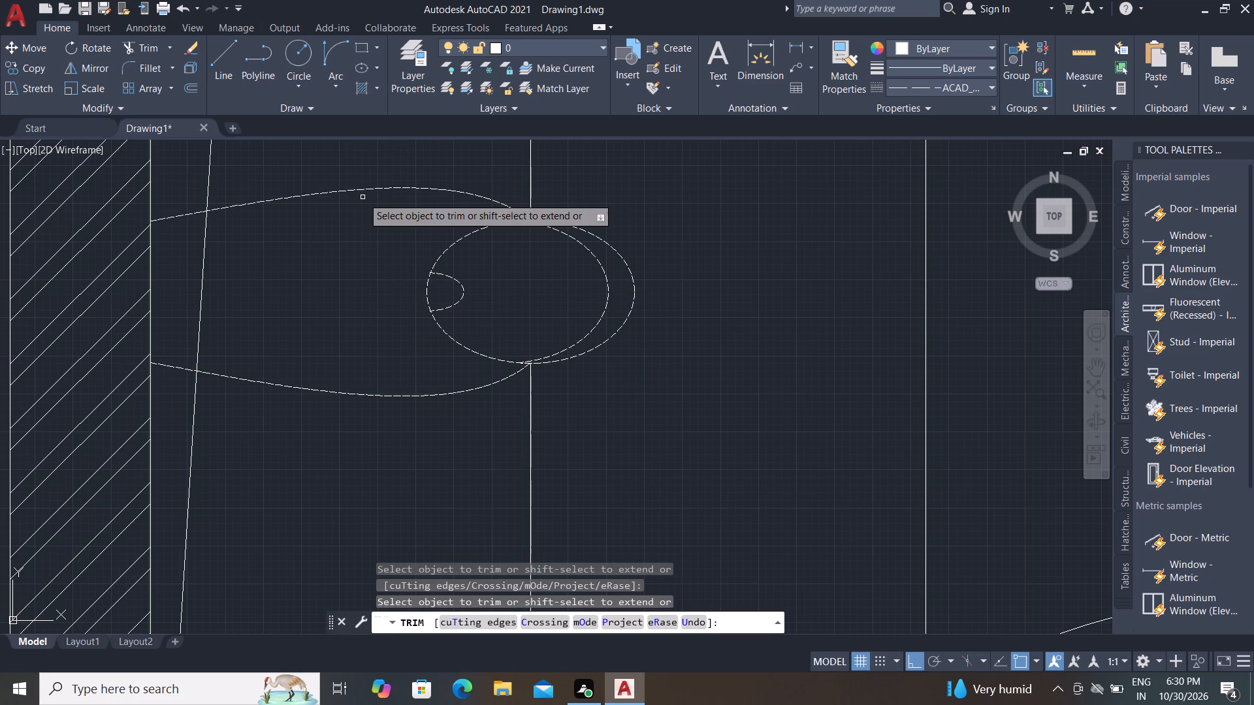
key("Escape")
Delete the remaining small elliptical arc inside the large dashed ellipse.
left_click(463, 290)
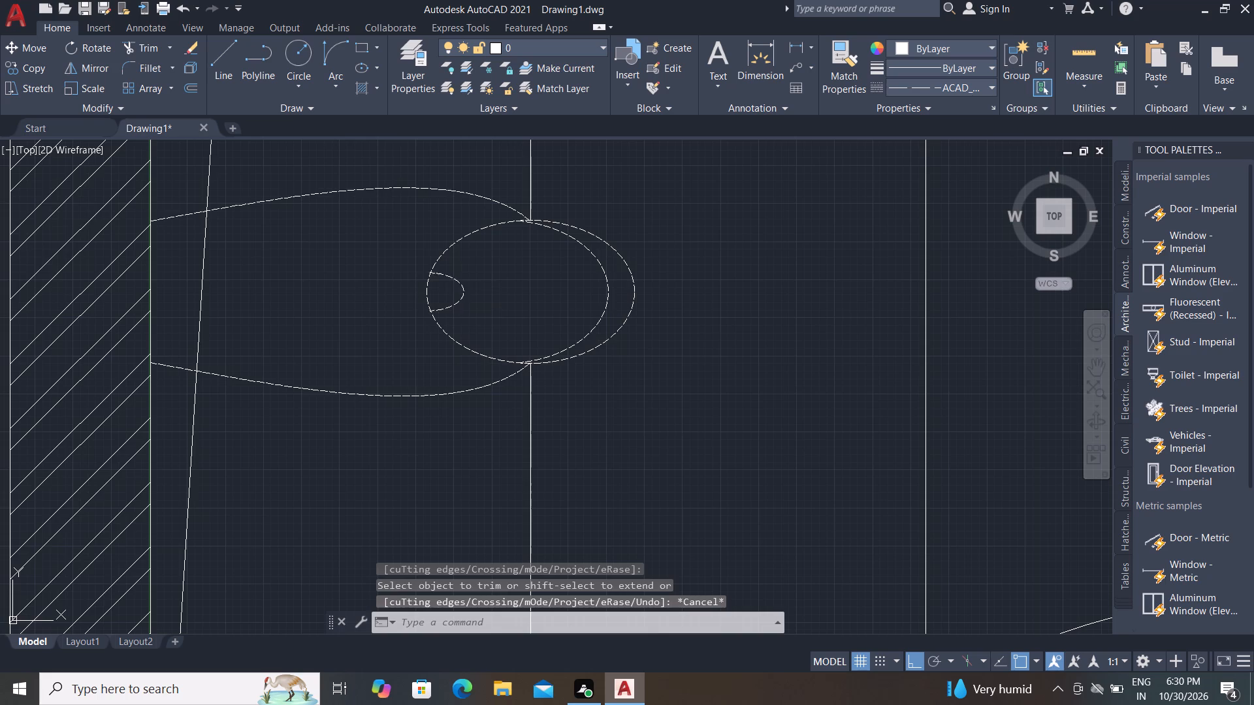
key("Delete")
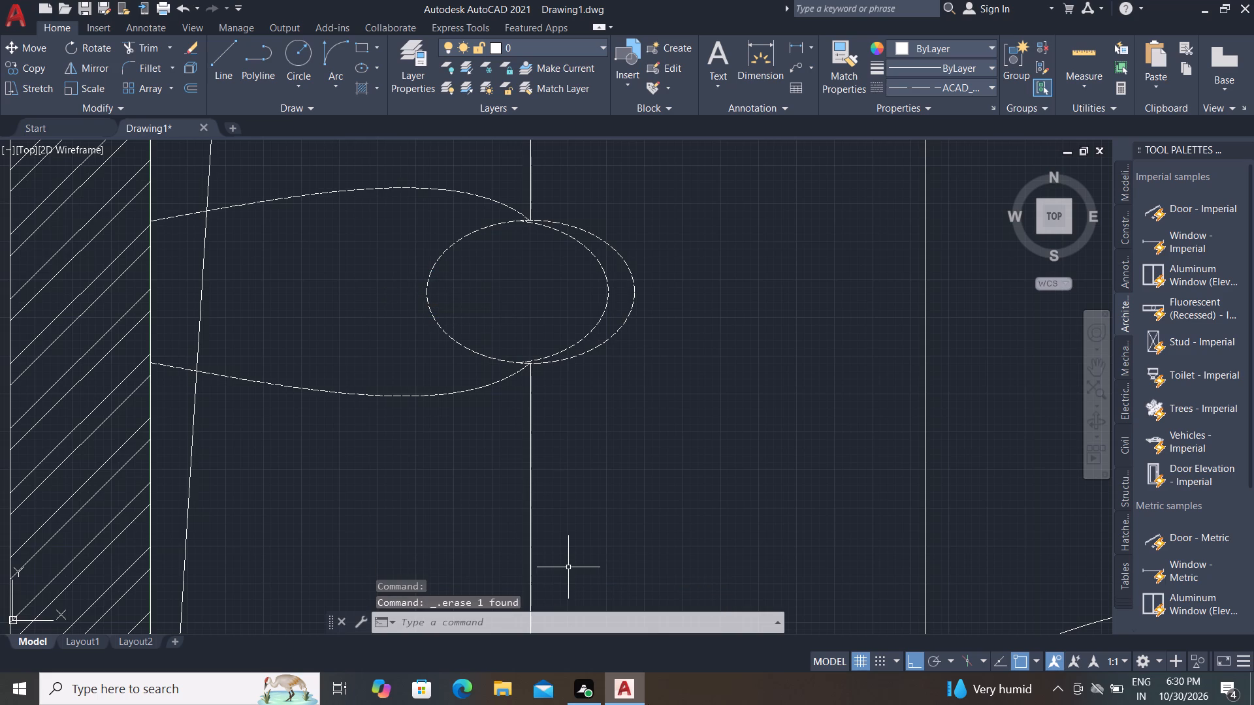
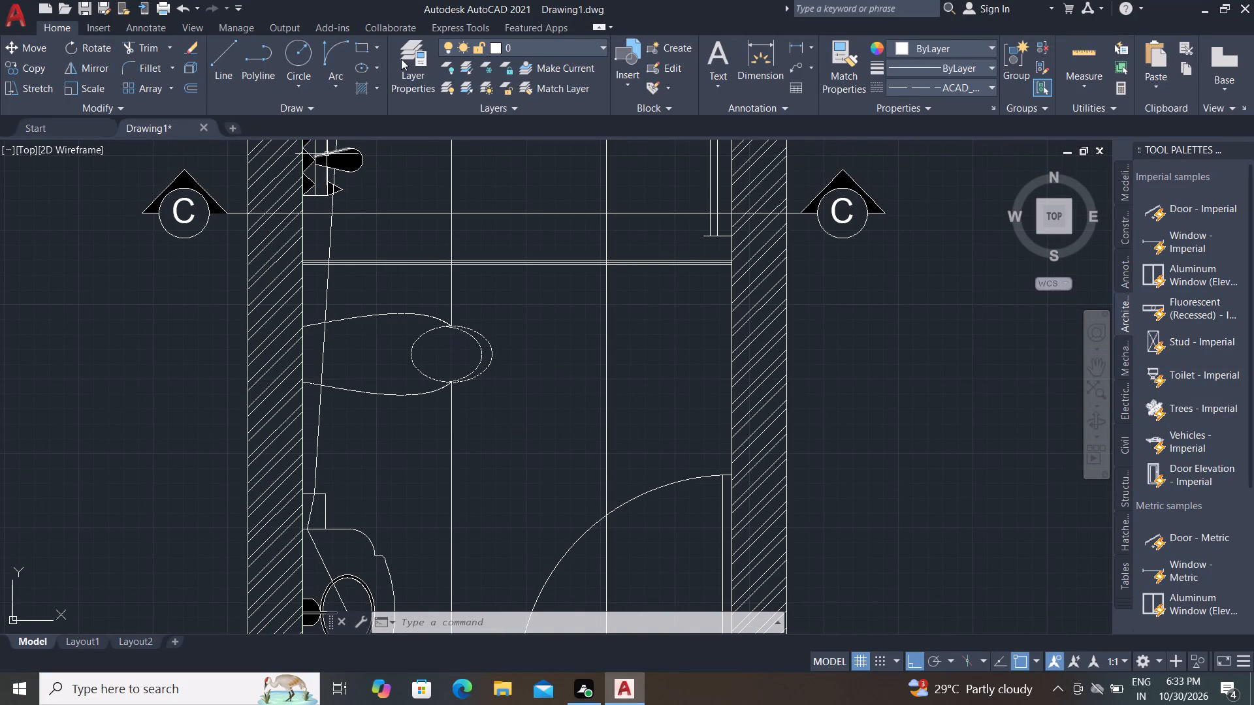
Draw a horizontal ellipse centred on the dashed ellipse's left quadrant, with half-axes of about 171 horizontally and 78 vertically.
left_click(358, 66)
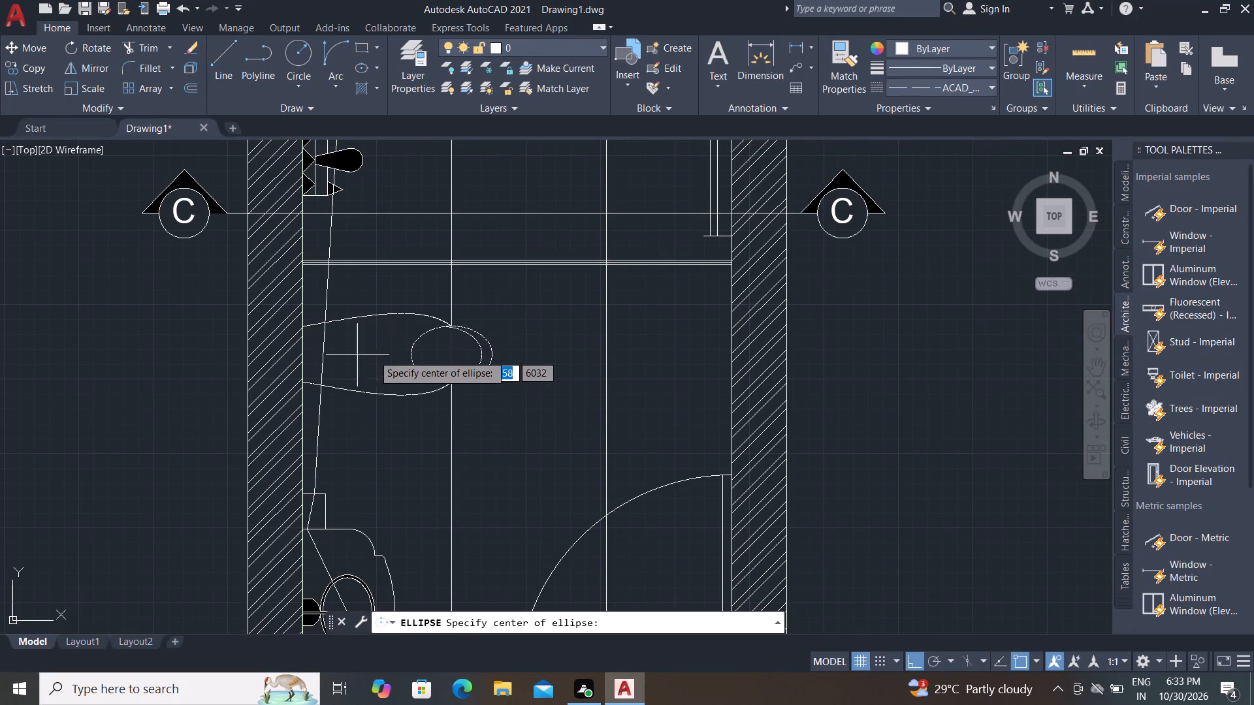
left_click(412, 351)
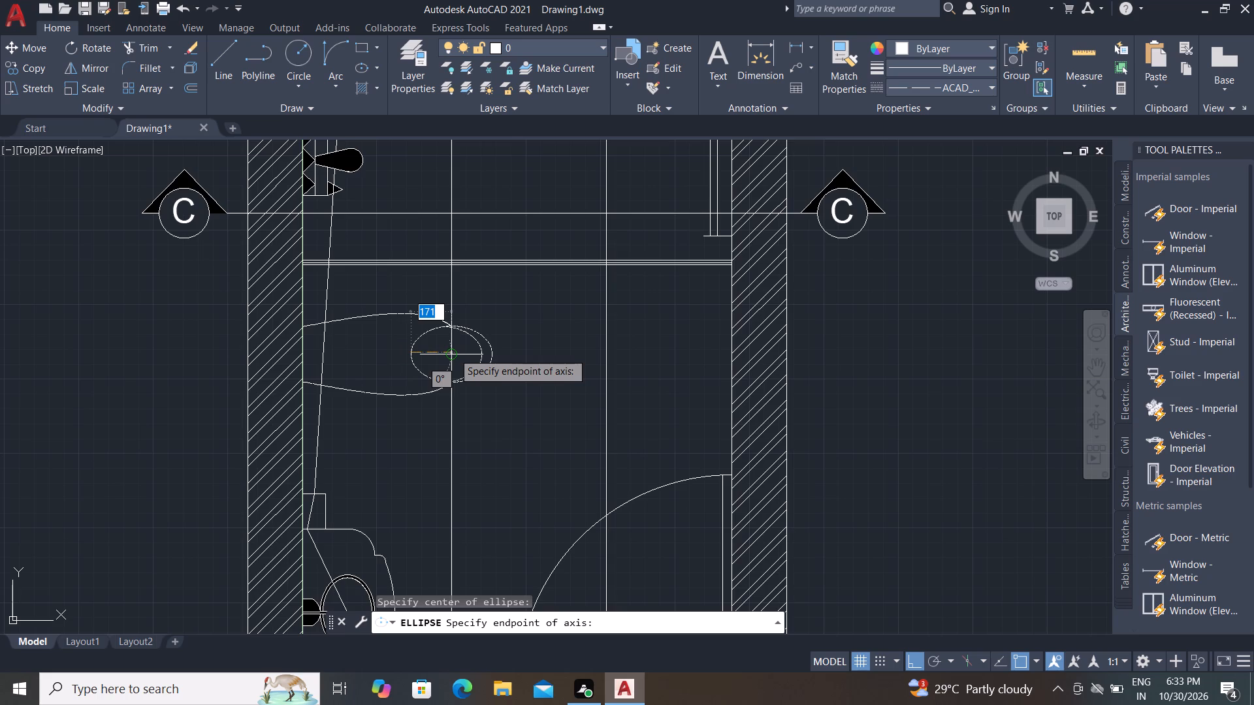
left_click(452, 351)
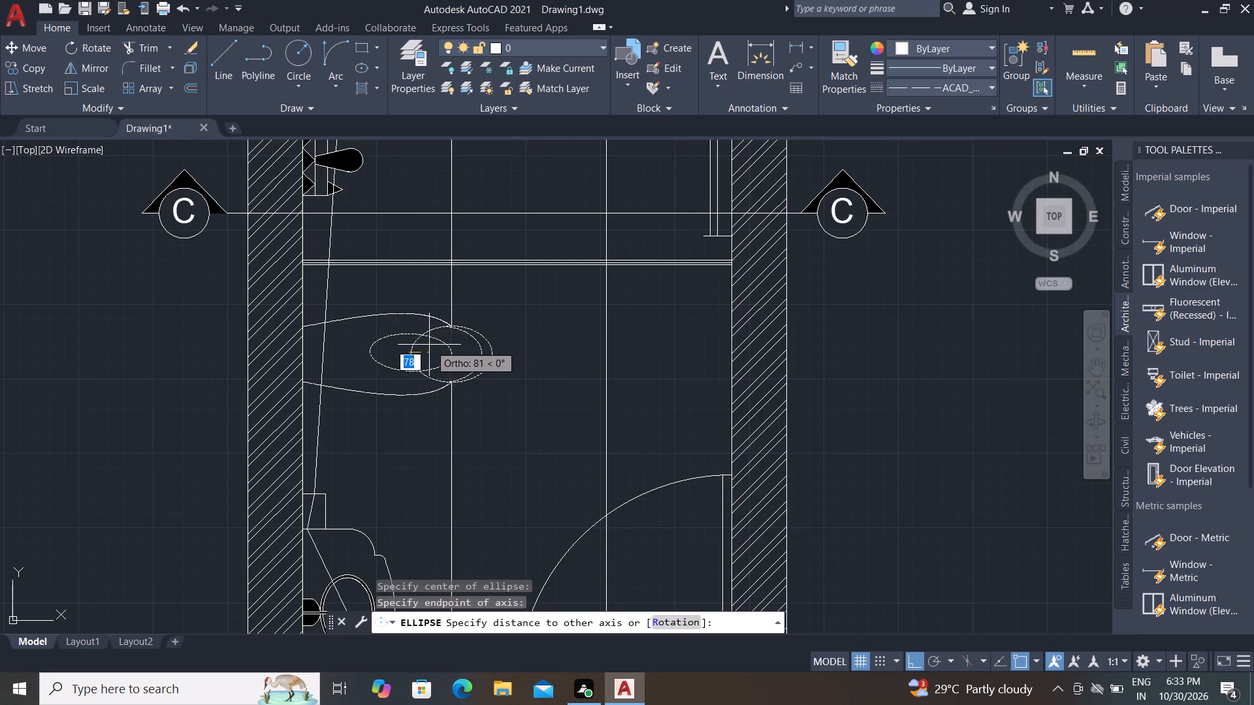
left_click(429, 345)
Trim the part of the new ellipse that lies outside the large dashed ellipse.
type("TR")
key("space")
scroll(388, 349, "up", 2)
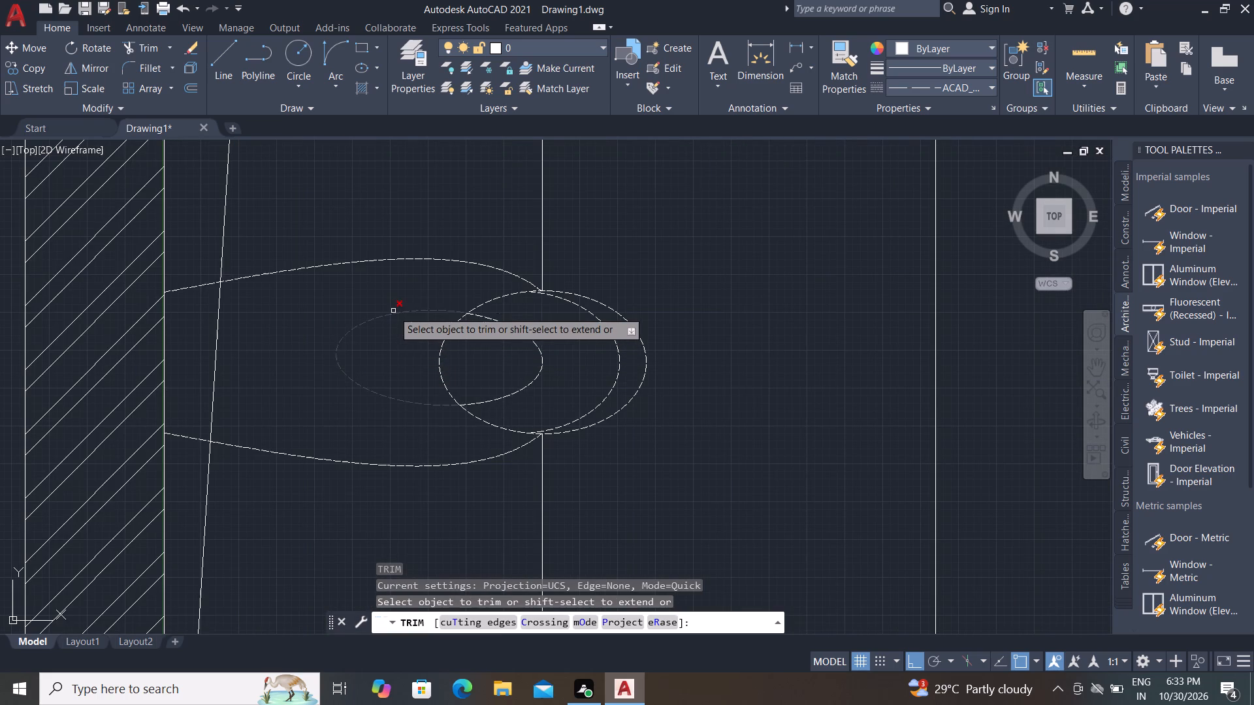
left_click(393, 311)
left_click(398, 328)
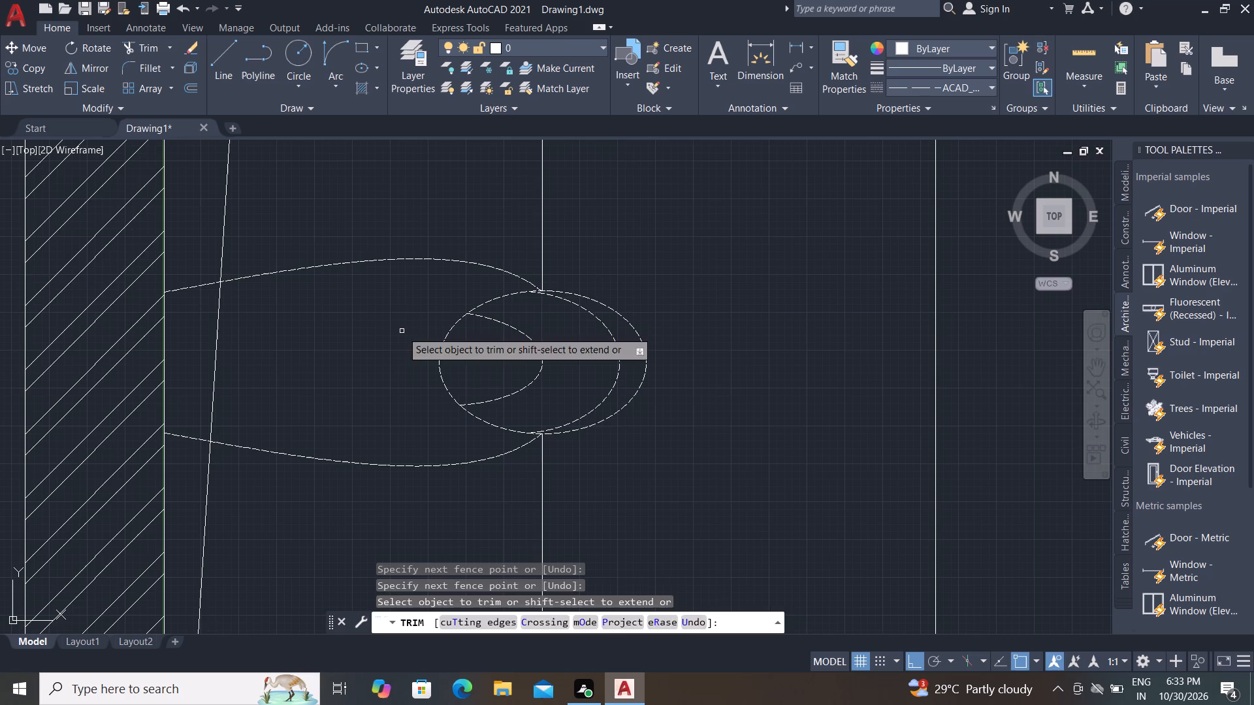
key("Escape")
key("Escape")
key("Escape")
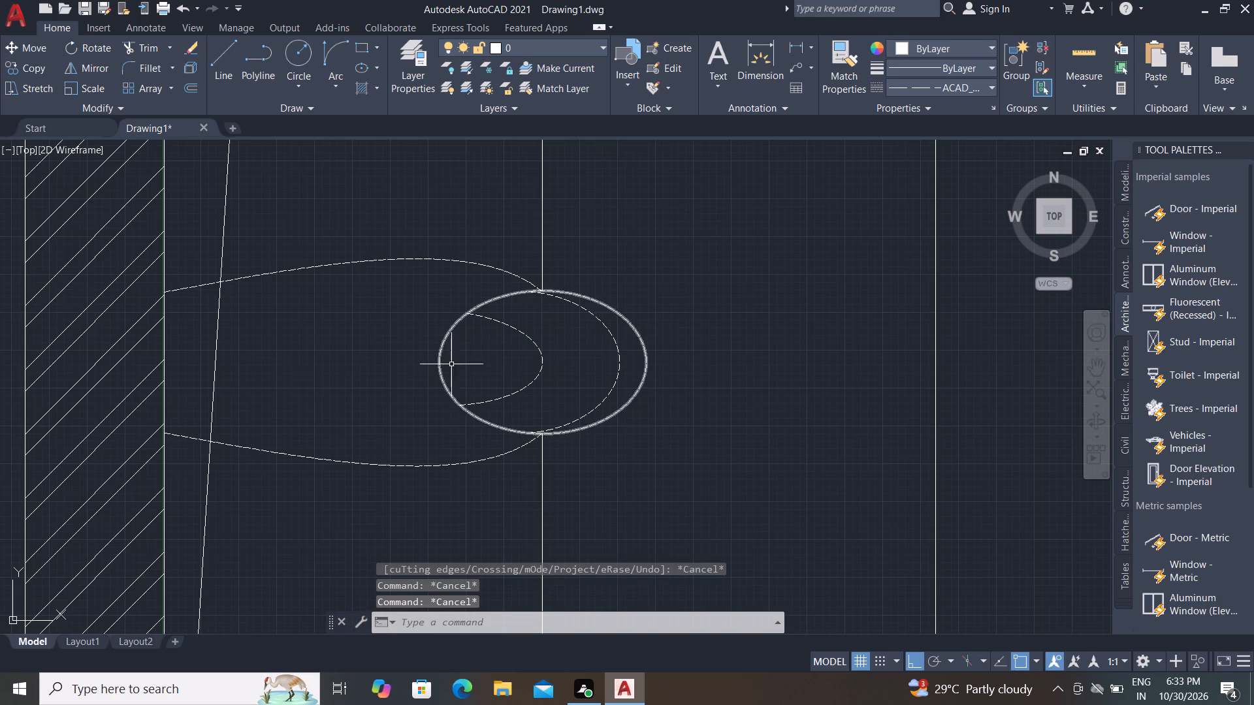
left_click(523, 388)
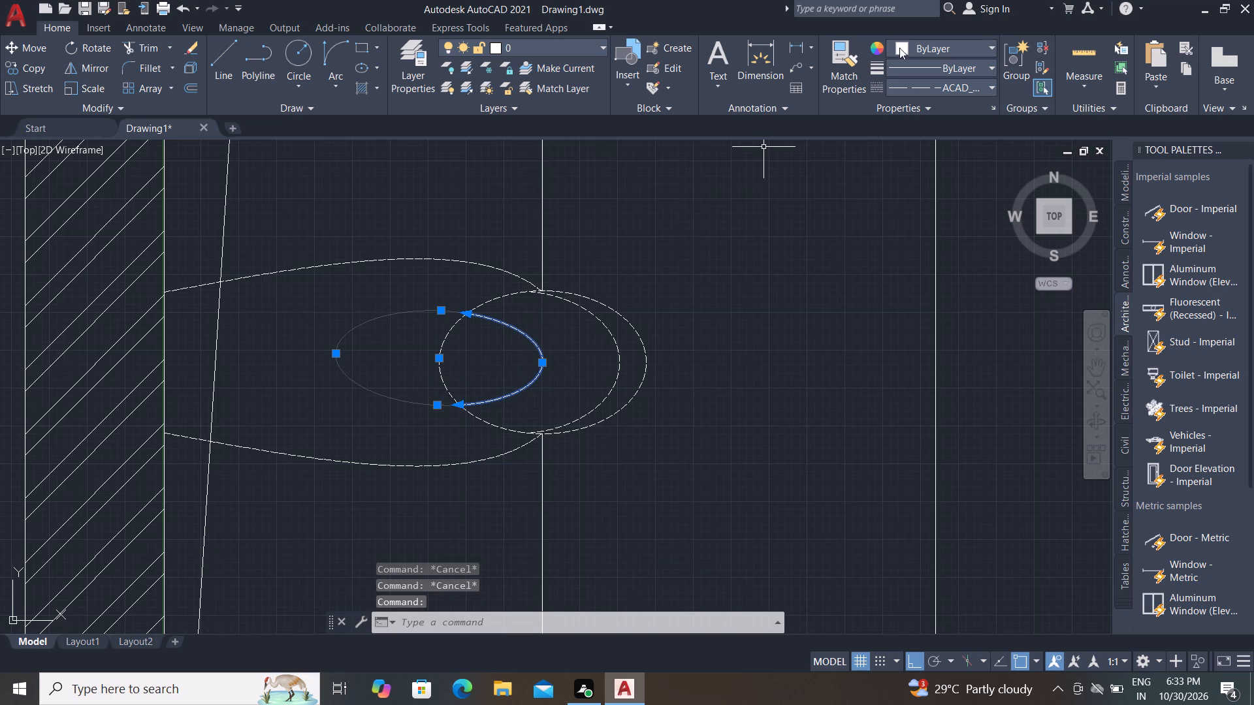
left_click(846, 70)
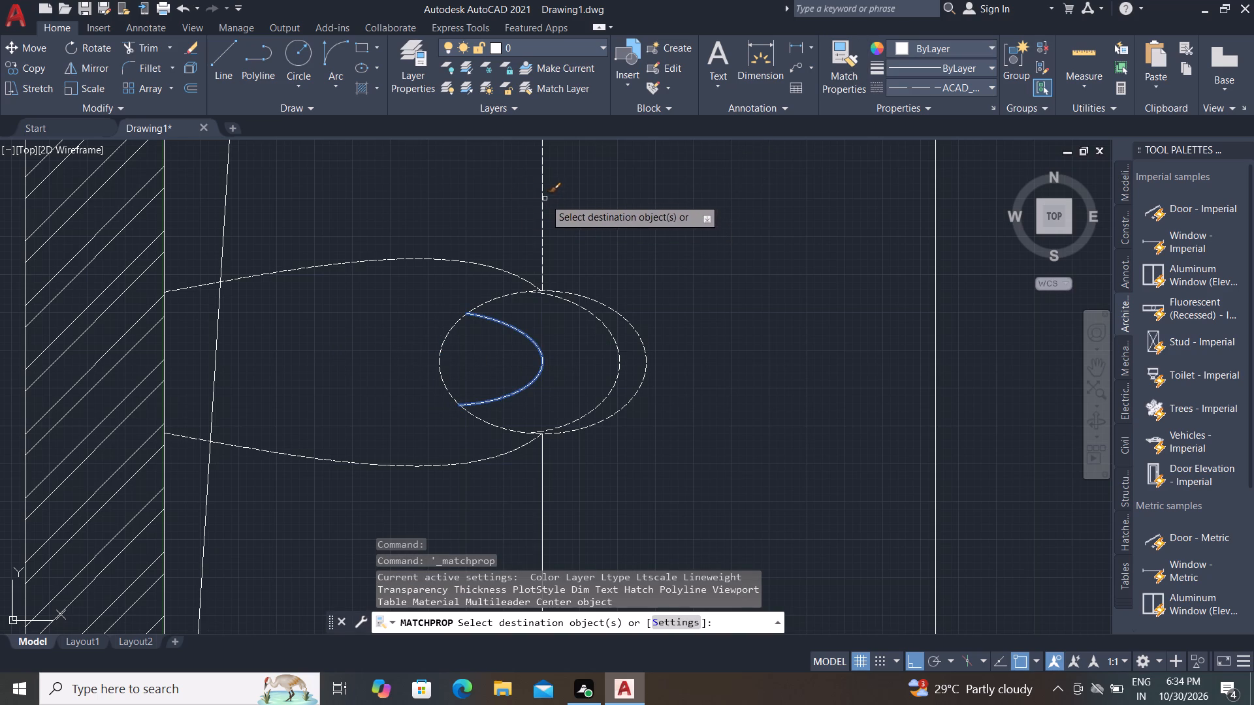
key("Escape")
Match the continuous vertical line's properties onto the elliptical arc inside the dashed ellipse.
left_click(836, 55)
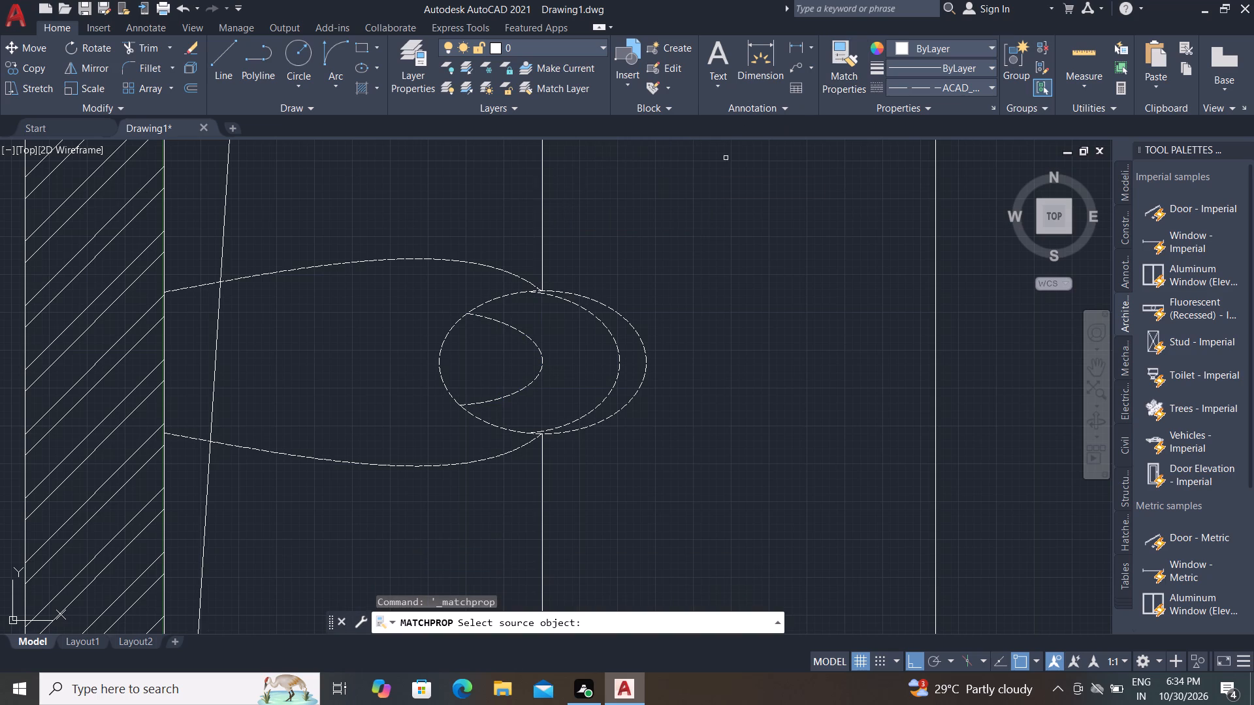
left_click(544, 229)
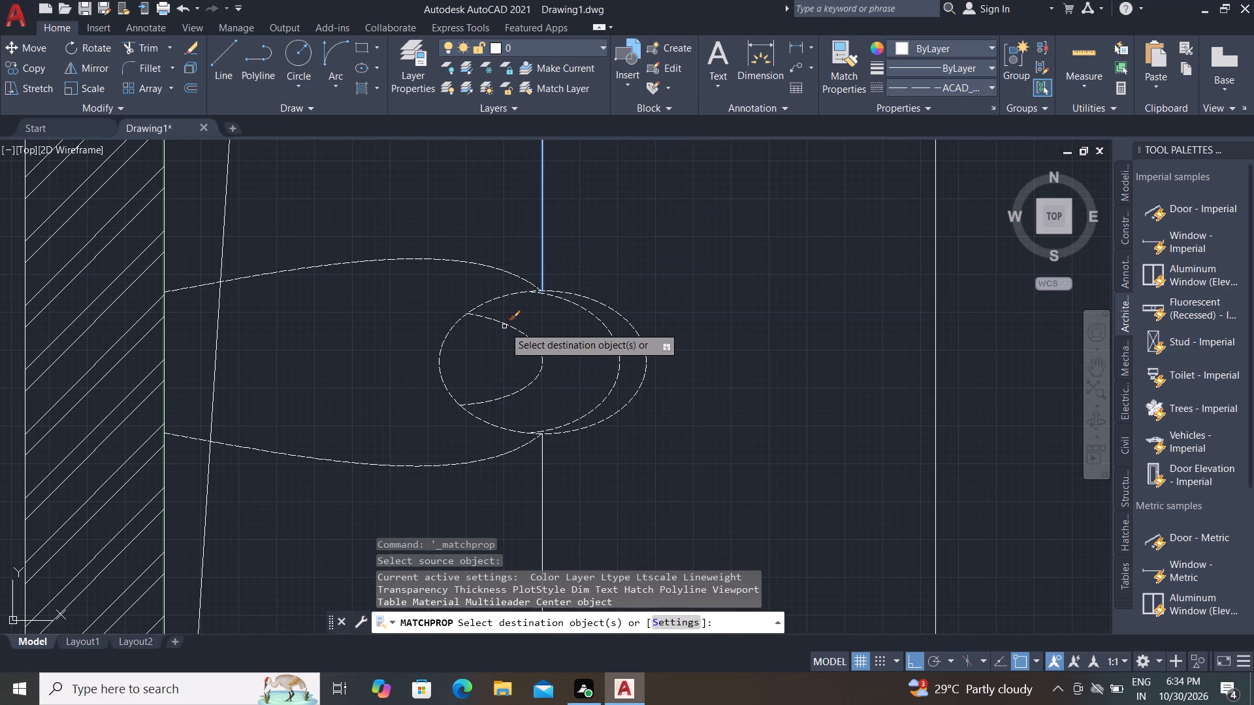
left_click(508, 324)
key("Escape")
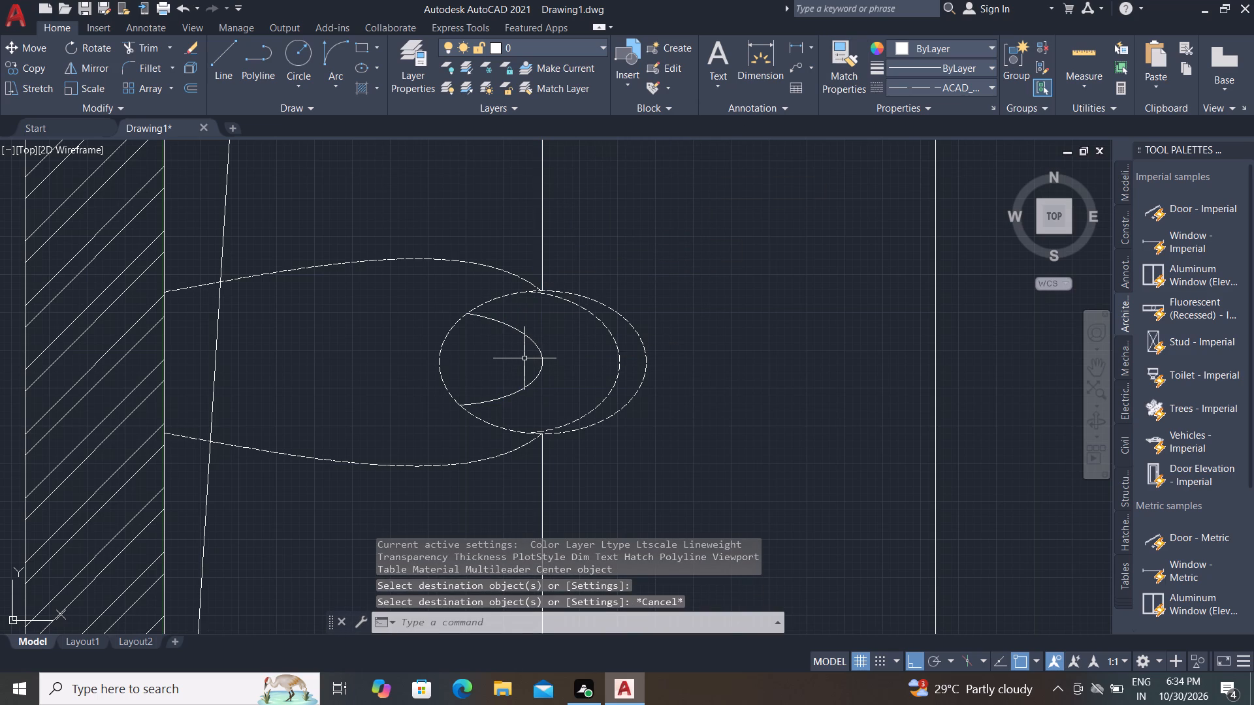
Draw a horizontal leader line from inside the fixture's small elliptical arc leftward through the wall to well outside the plan.
type("L")
key("space")
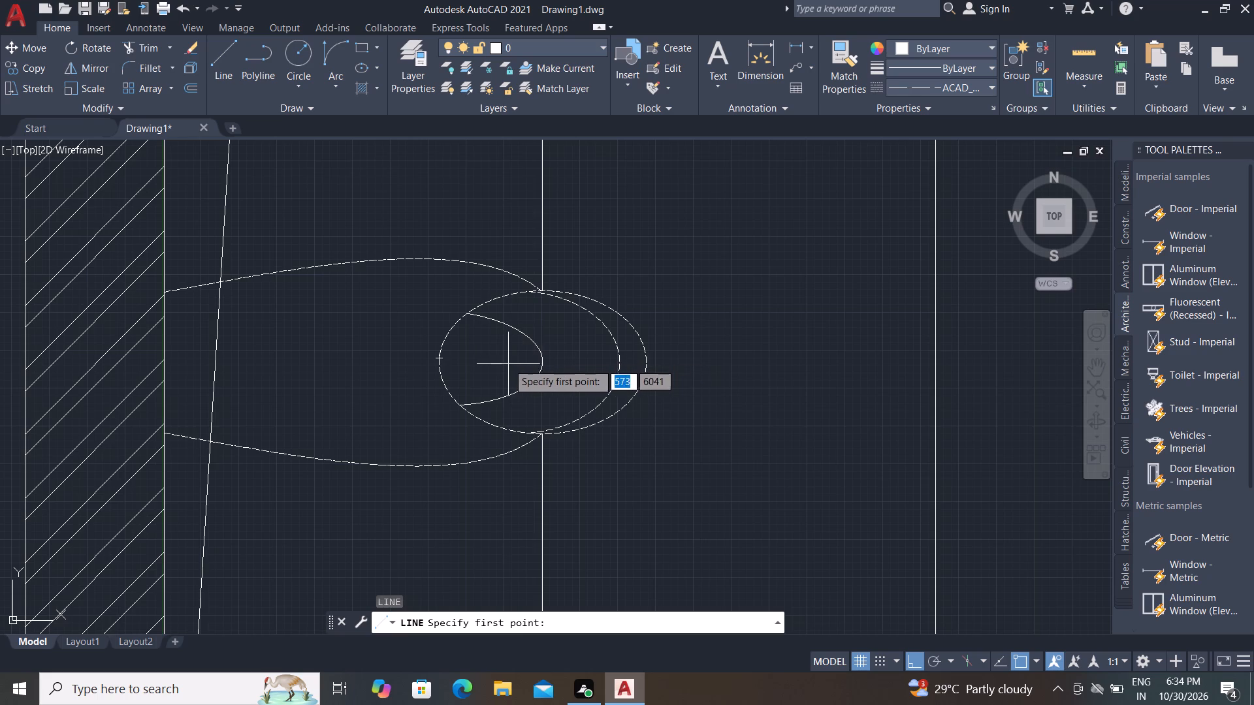
left_click(499, 359)
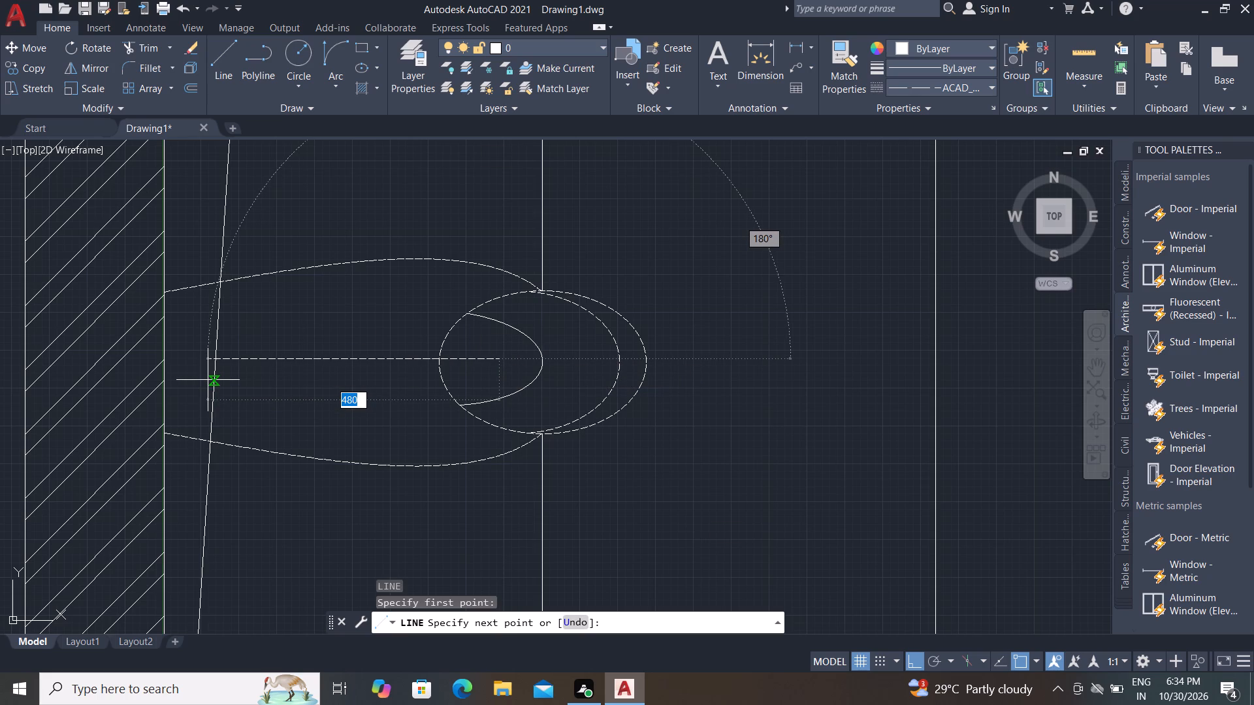
scroll(120, 367, "down", 2)
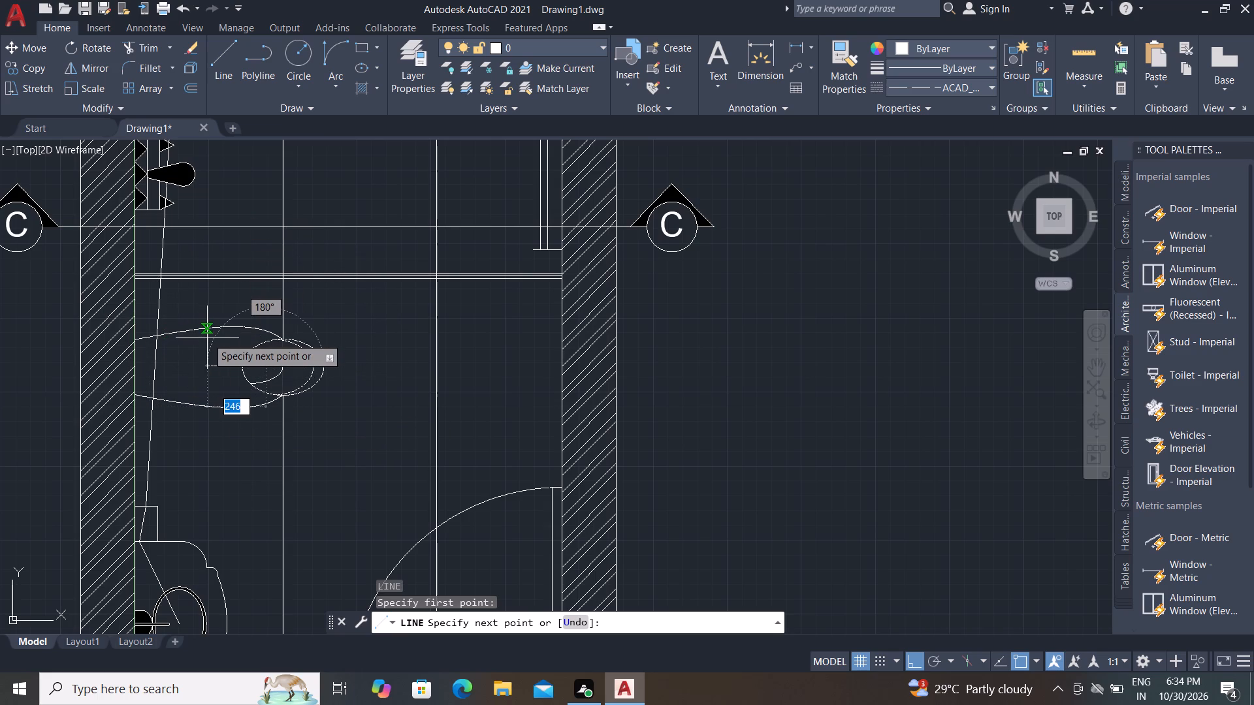
scroll(204, 345, "down", 2)
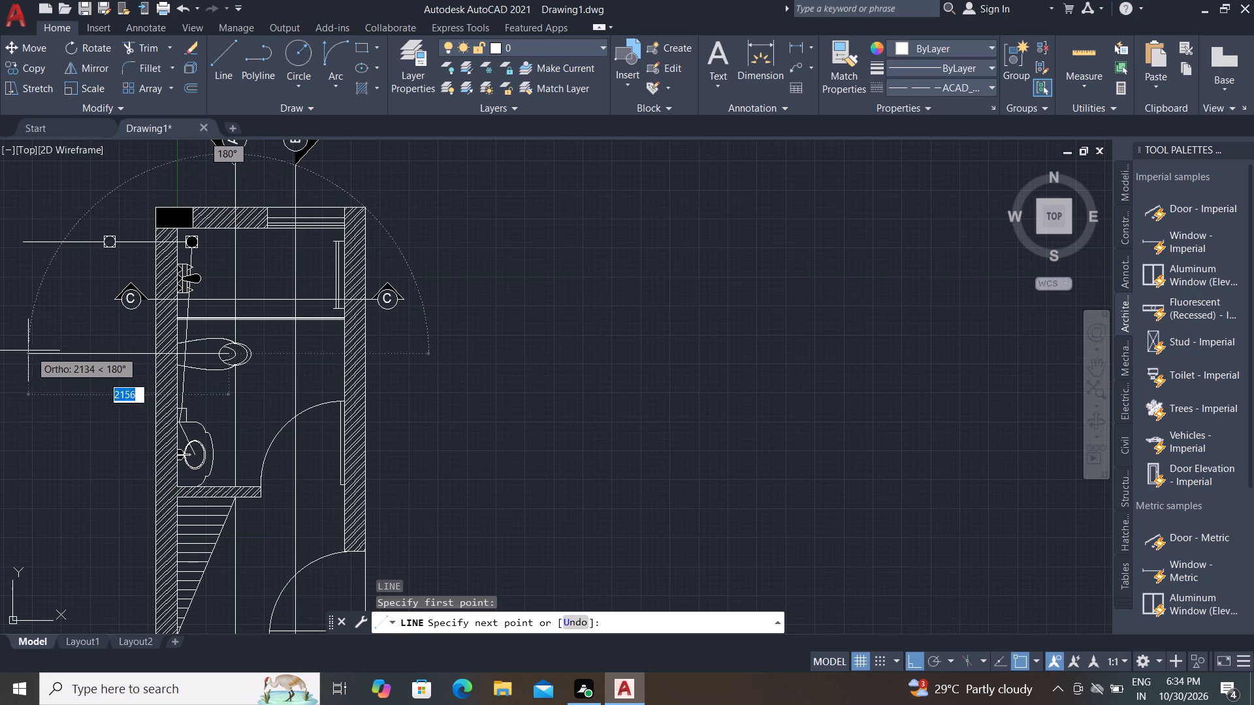
left_click(12, 353)
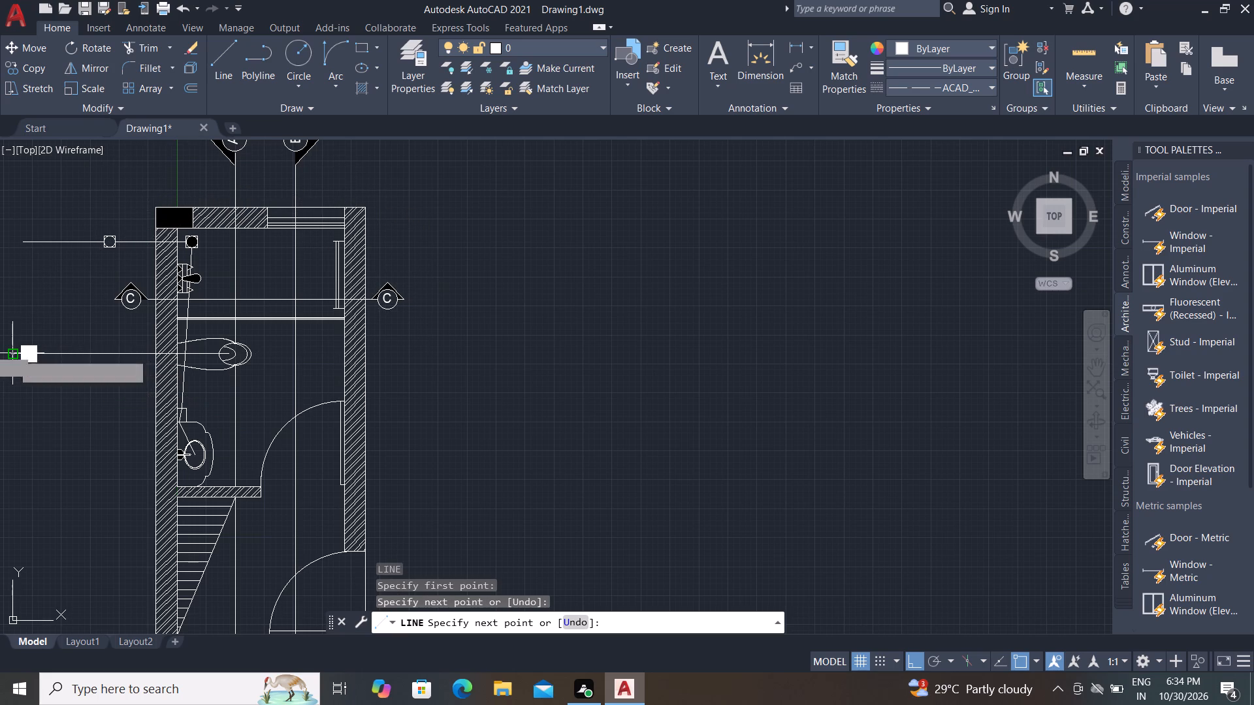
key("Escape")
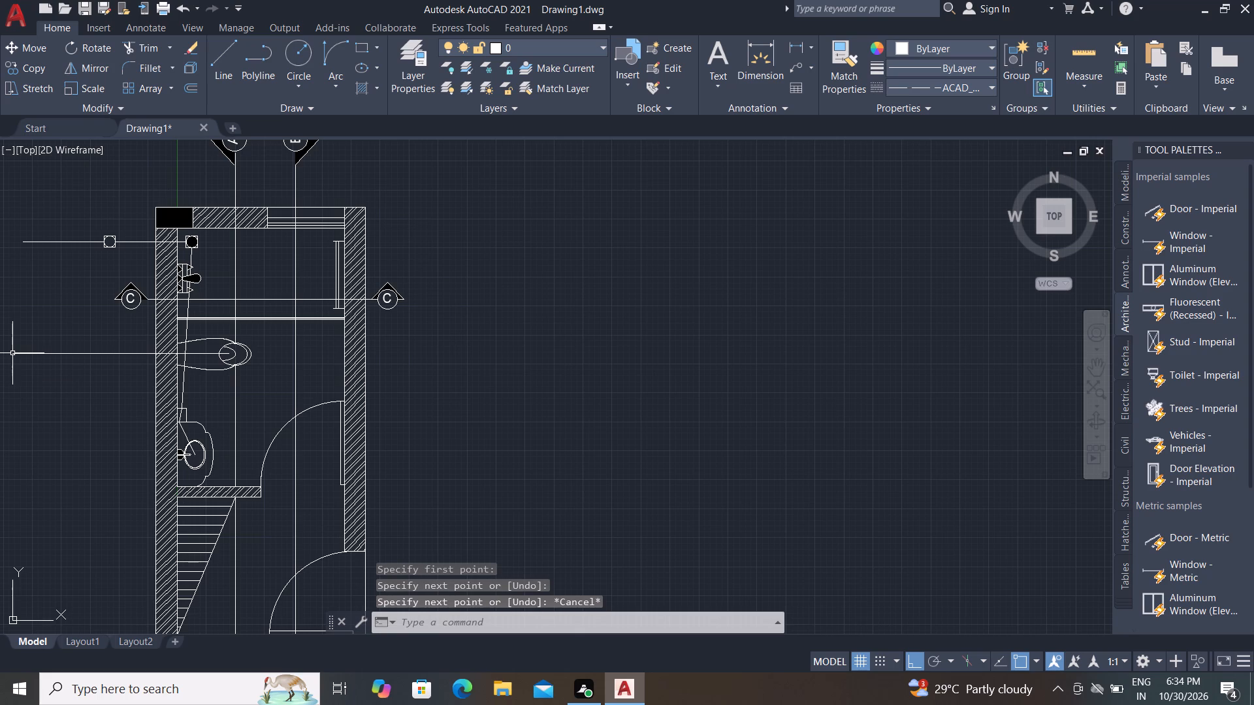
Copy the square-and-circle symbol outside the wall on the upper leader line about 1200 straight down to the new leader line.
scroll(59, 403, "down", 1)
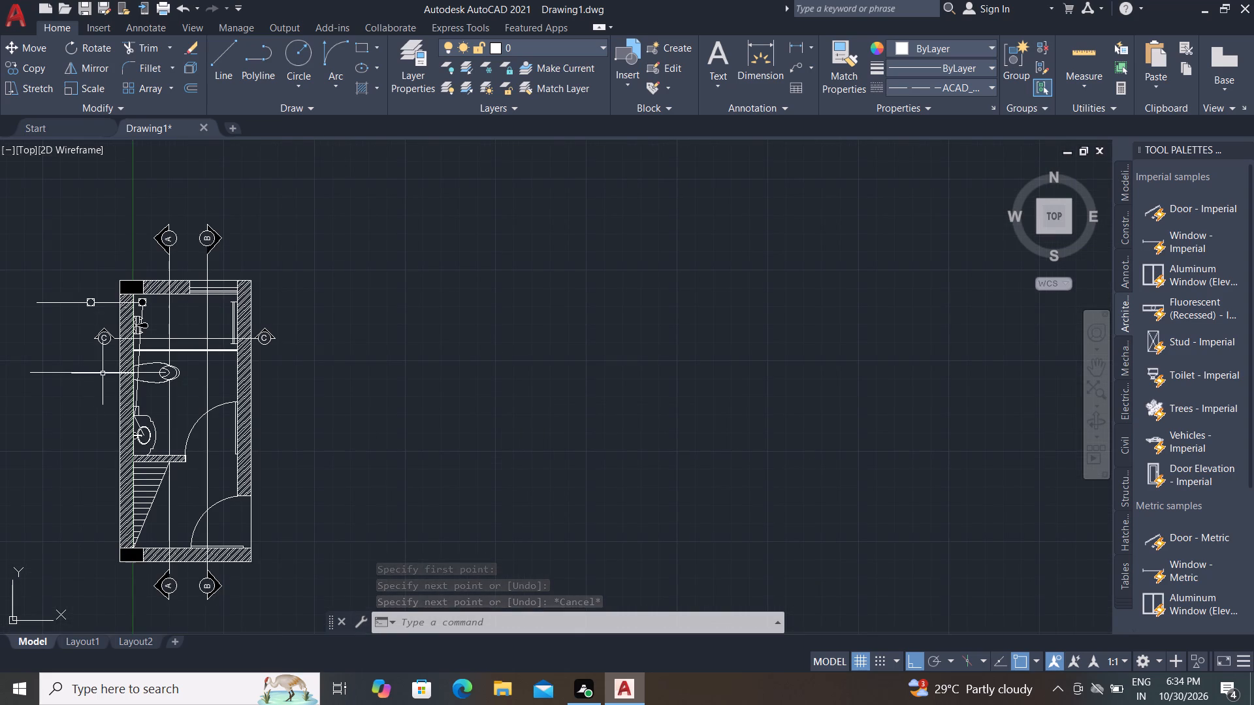
middle_click_drag(91, 362, 157, 390)
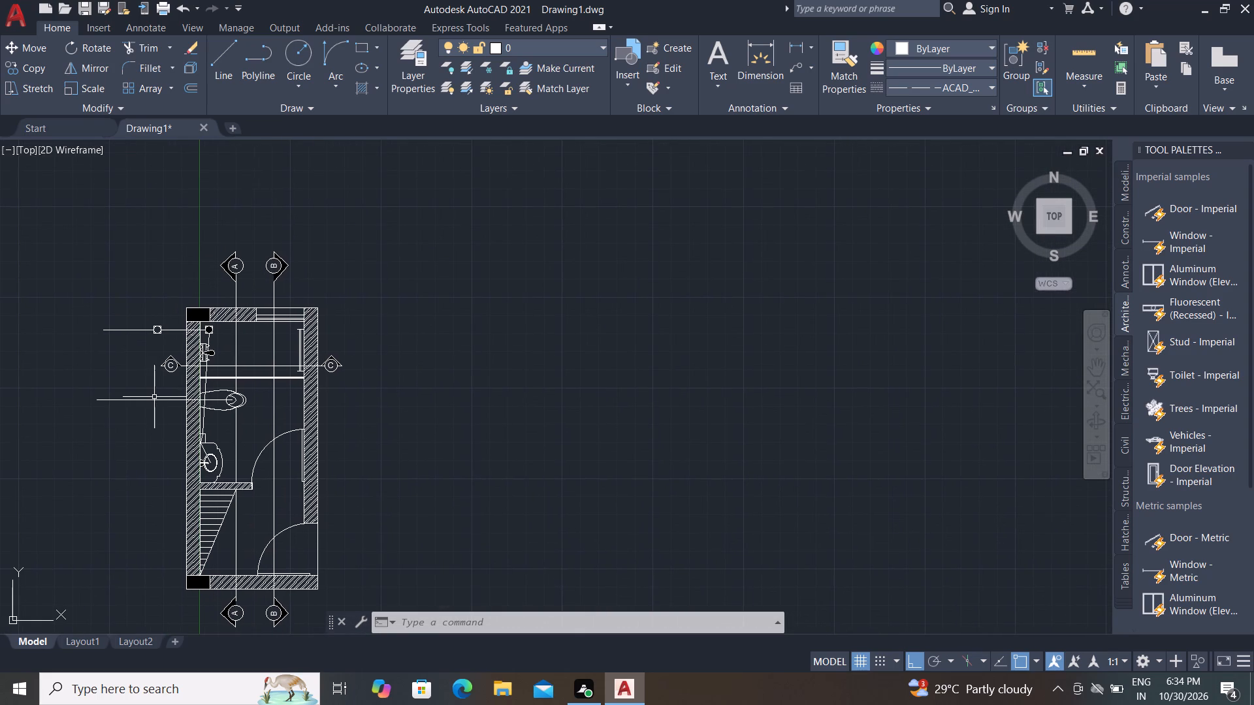
middle_click_drag(149, 395, 159, 391)
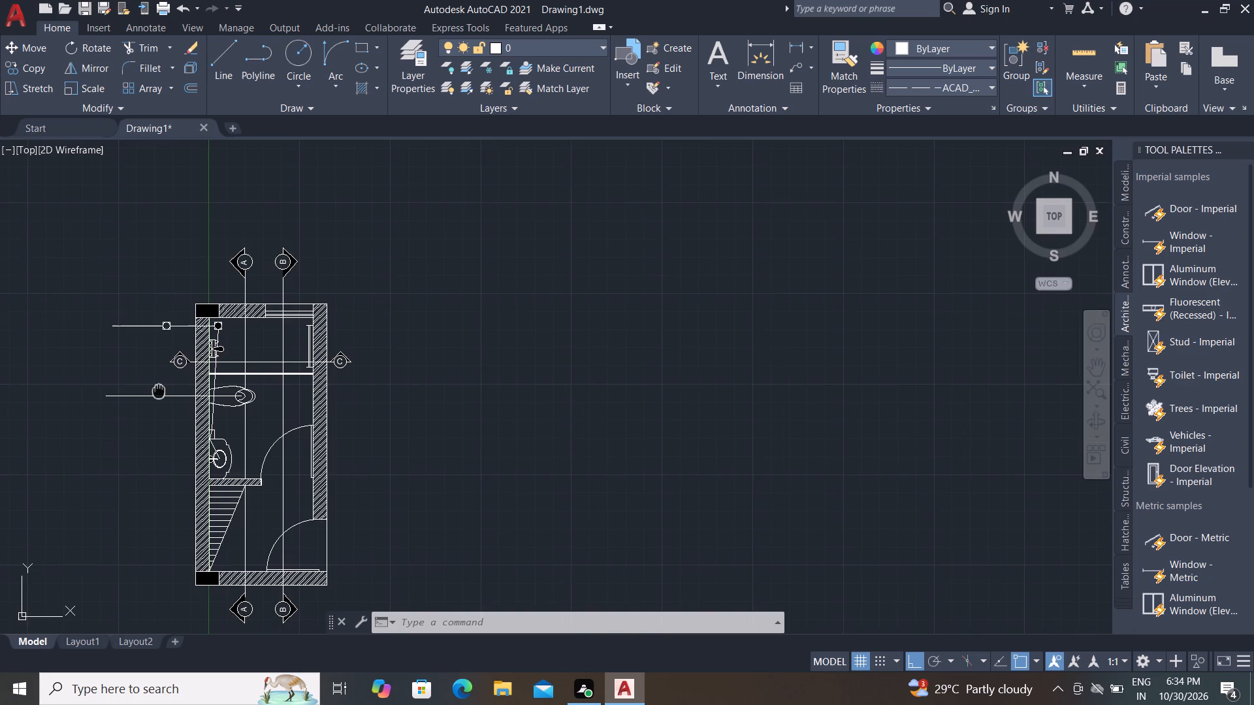
middle_click_drag(159, 391, 204, 347)
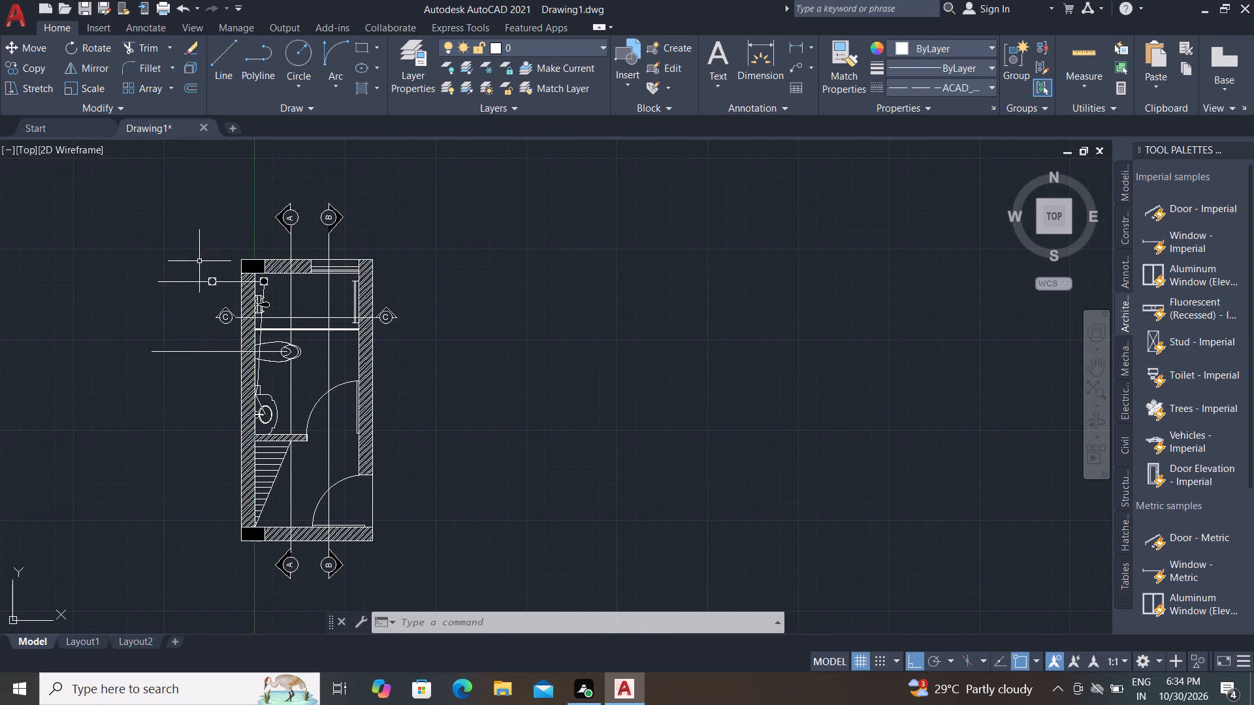
scroll(199, 261, "up", 3)
left_click(199, 272)
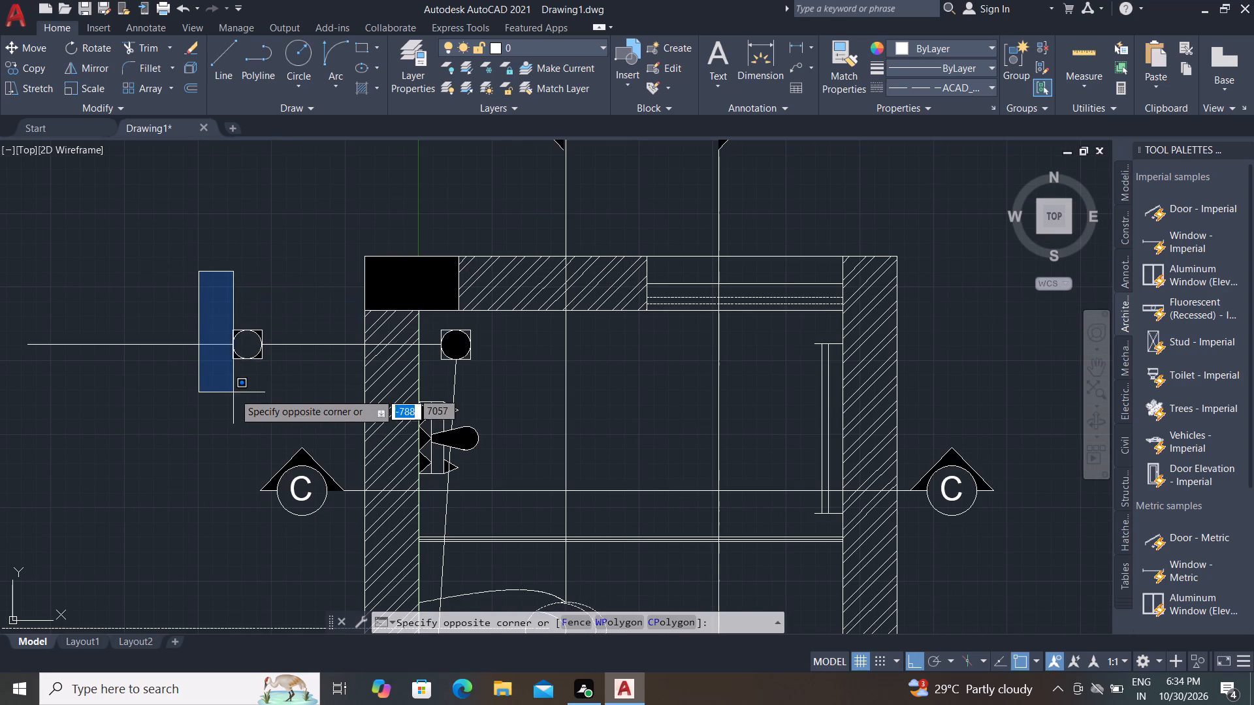
left_click(297, 393)
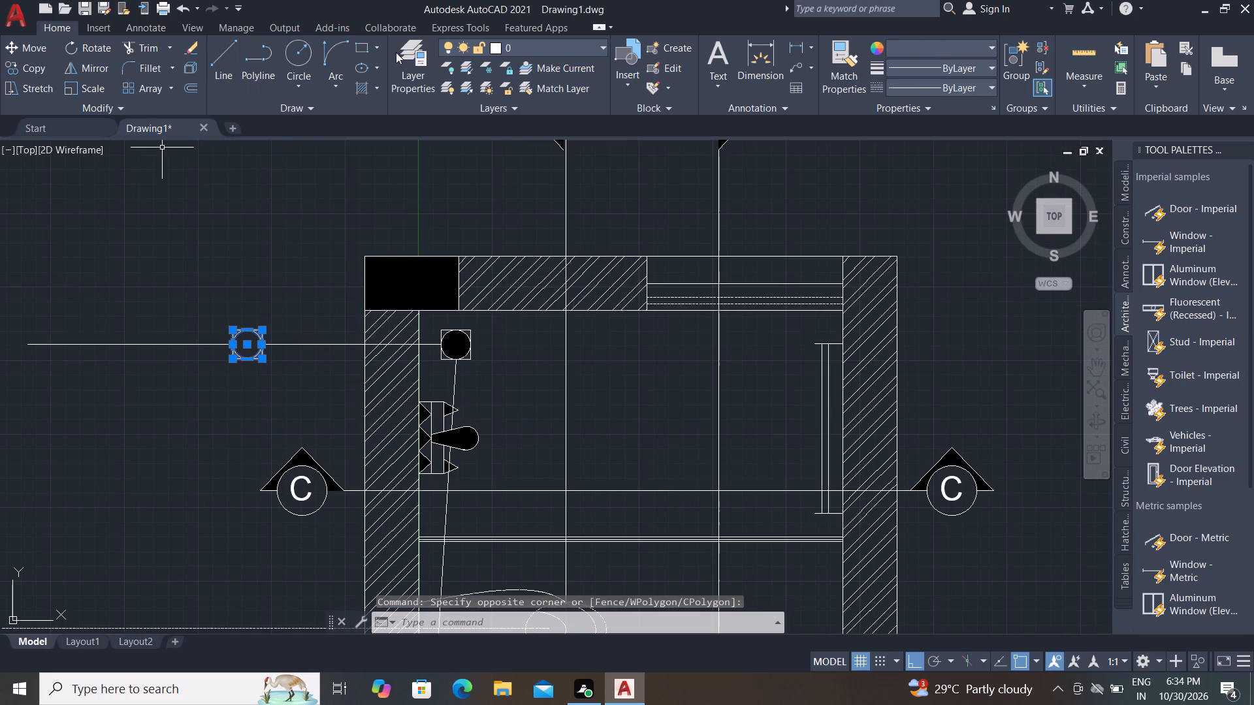
left_click(10, 62)
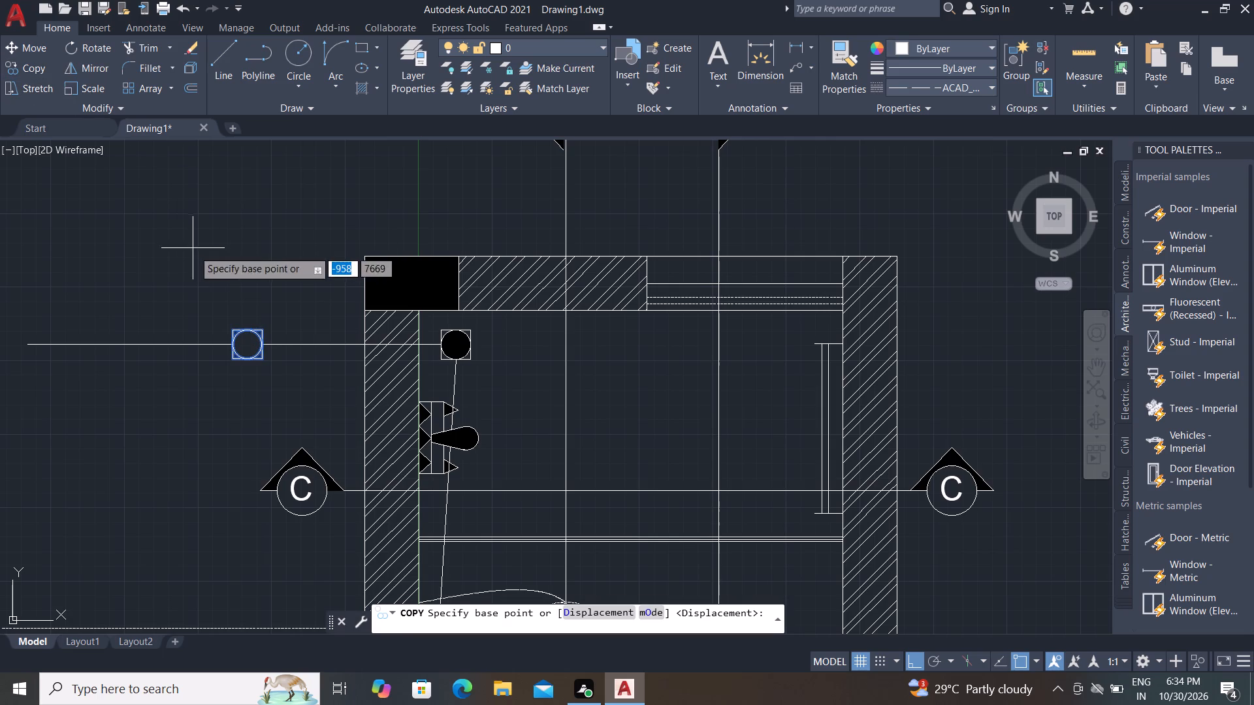
left_click(231, 357)
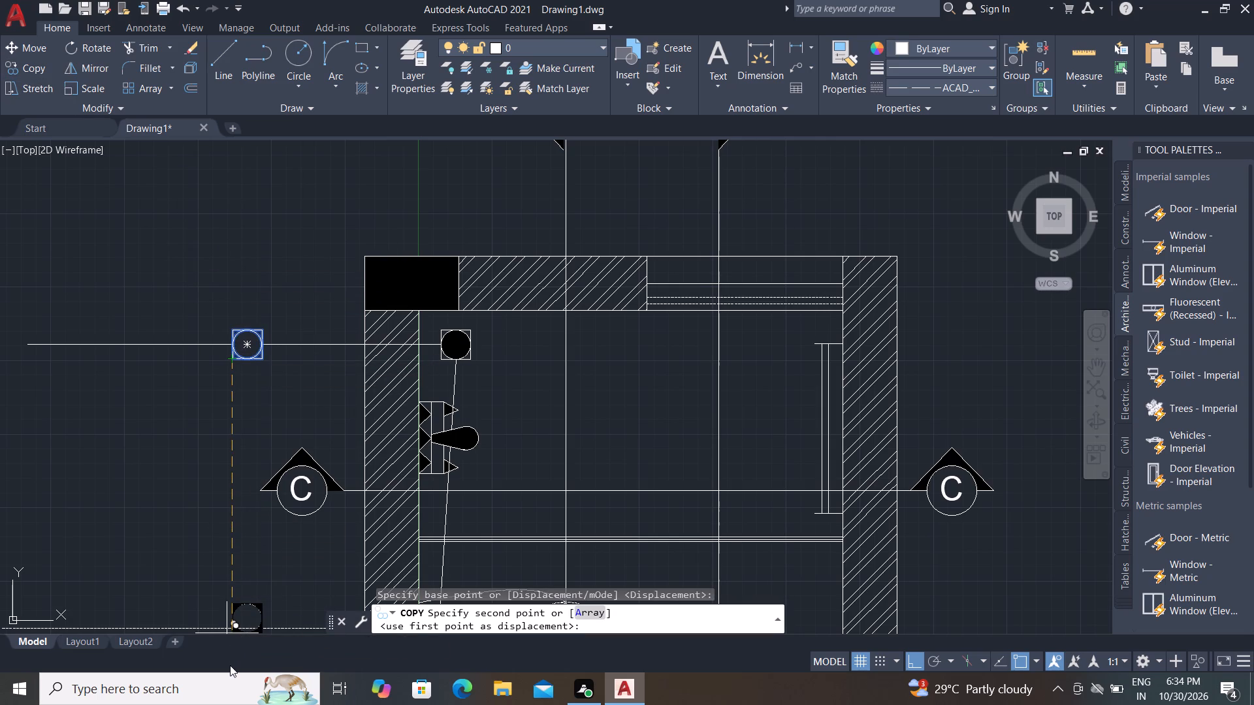
scroll(227, 608, "down", 4)
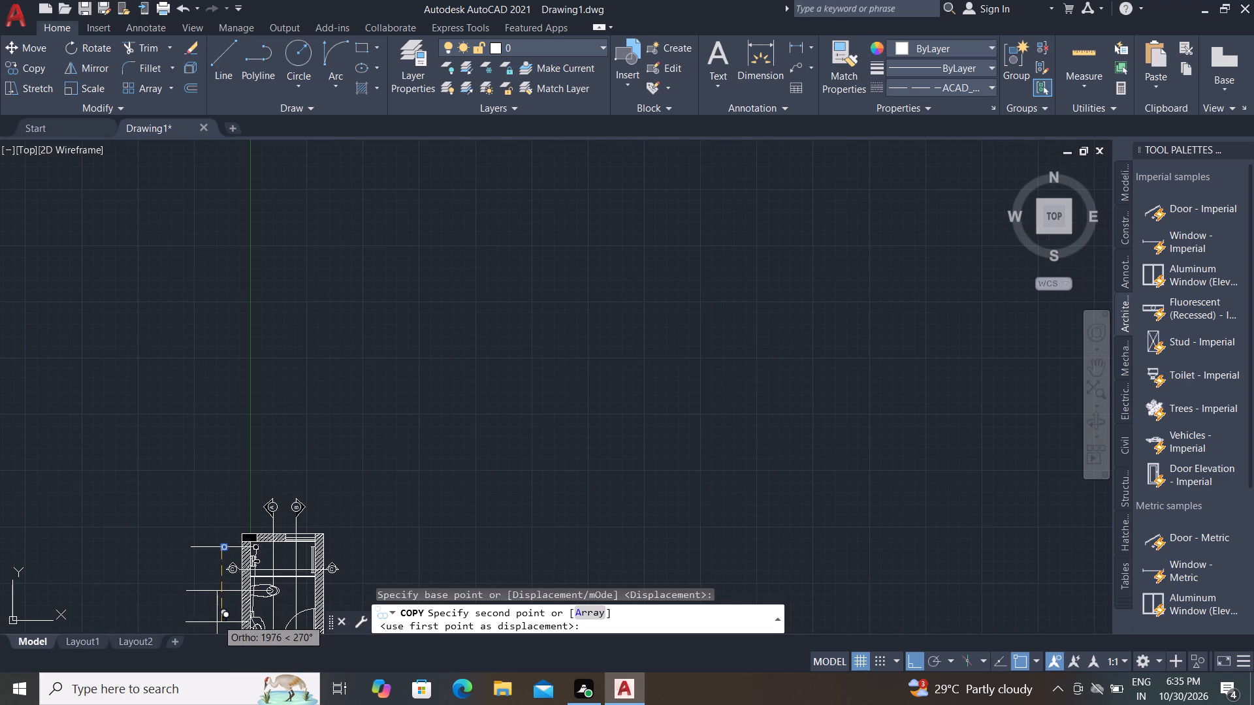
scroll(217, 610, "up", 4)
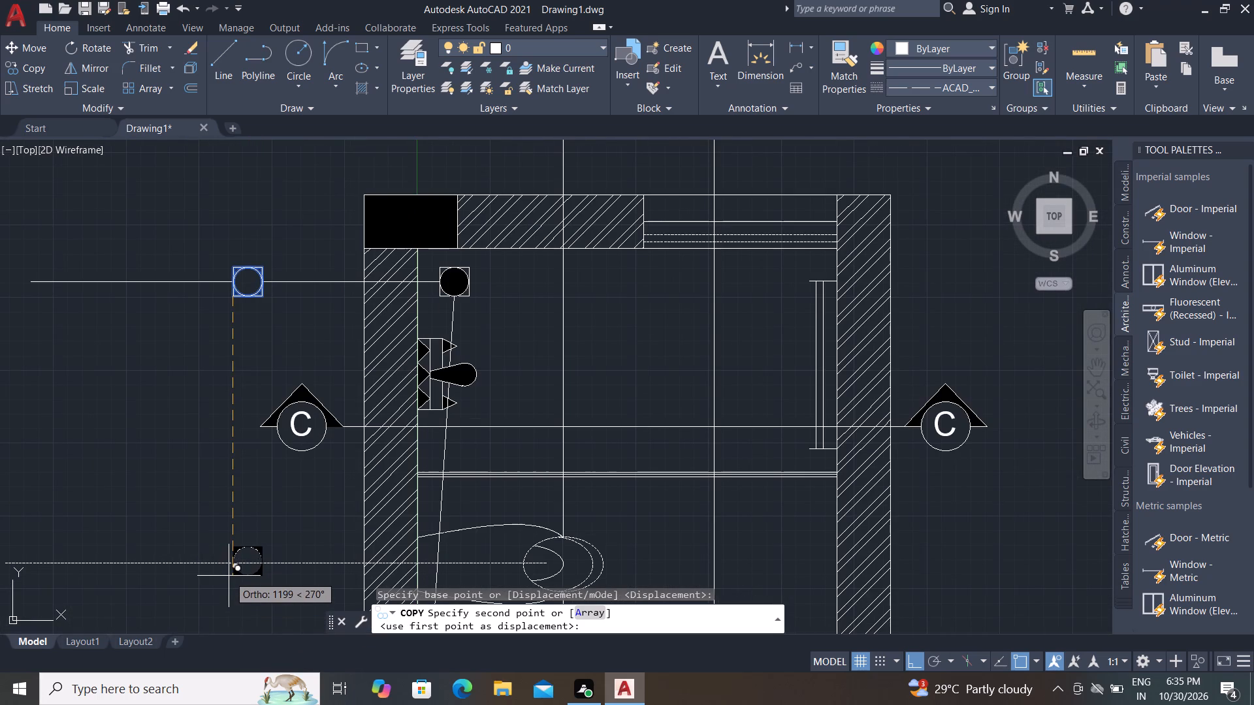
left_click(229, 576)
scroll(232, 571, "up", 3)
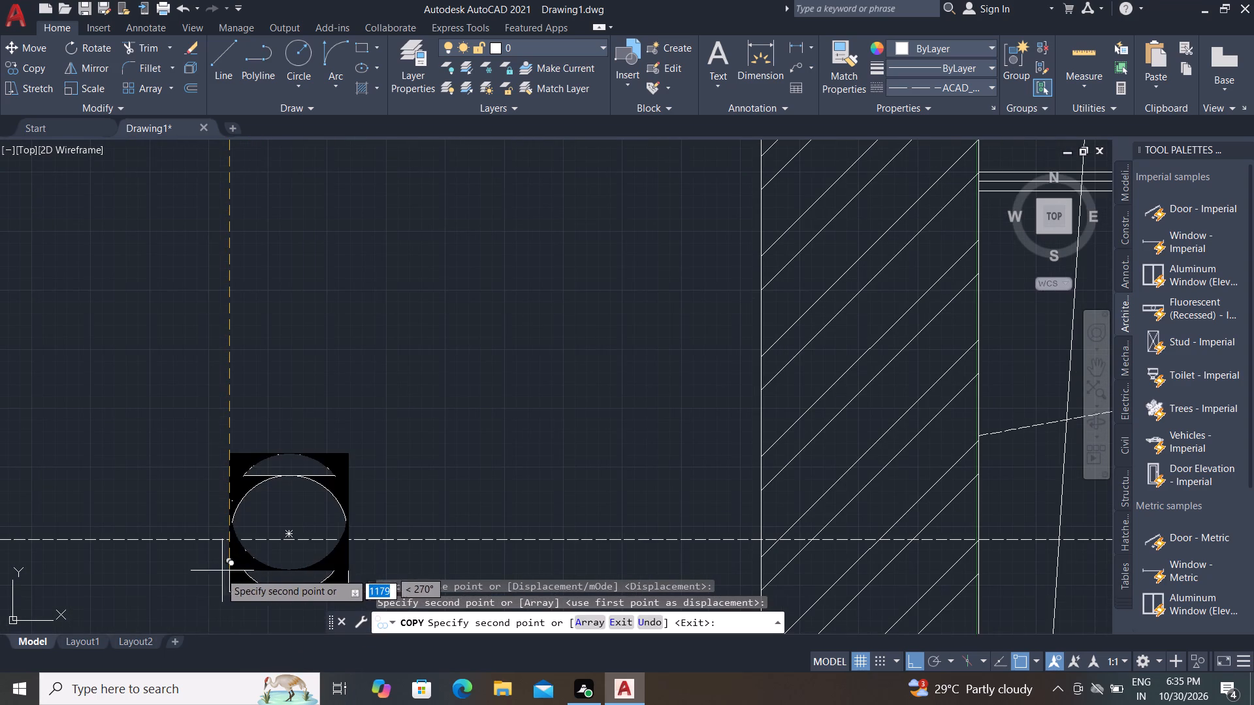
key("Escape")
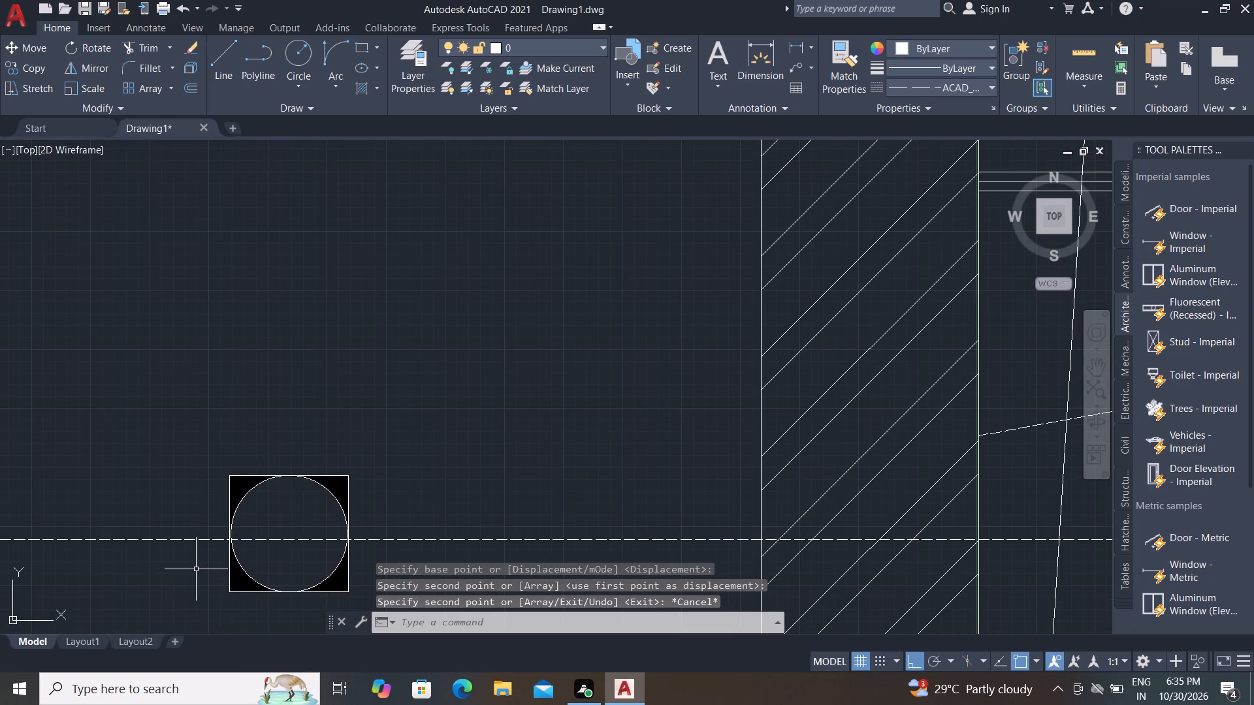
Move the copied square-and-circle symbol slightly down so the midpoint of its right side sits on the dashed leader line.
scroll(199, 483, "down", 2)
left_click(204, 470)
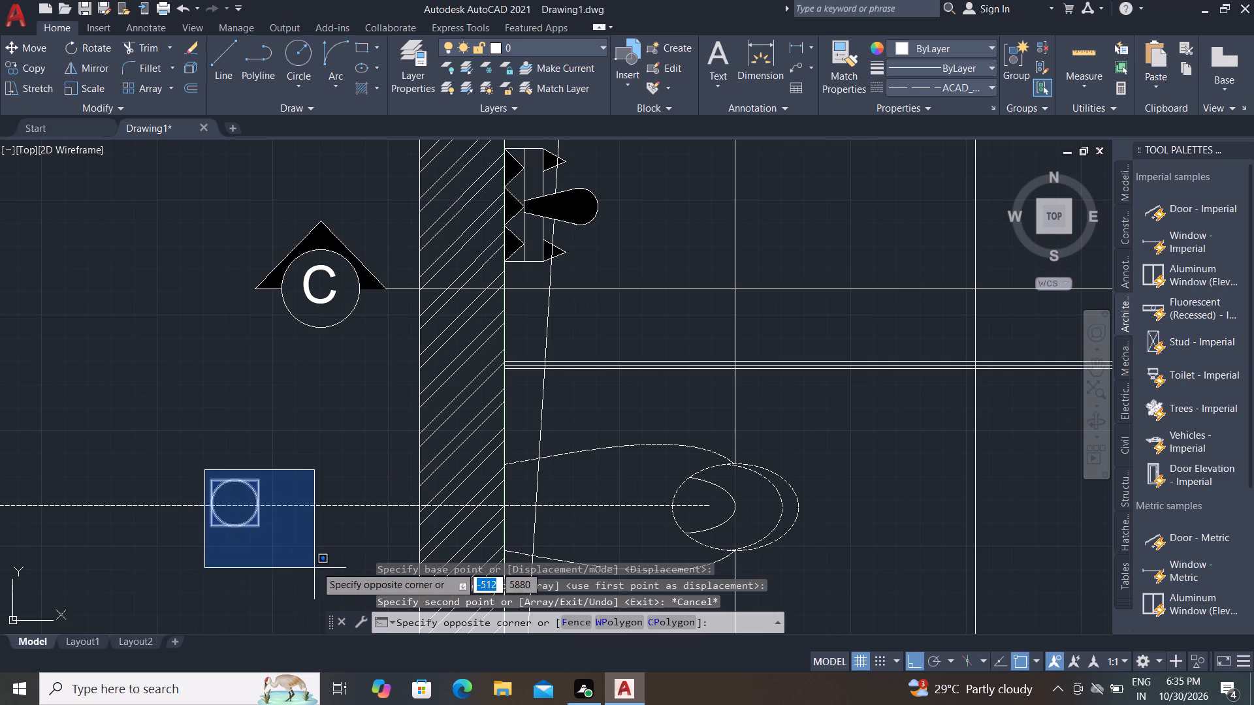
left_click(303, 561)
scroll(256, 505, "up", 2)
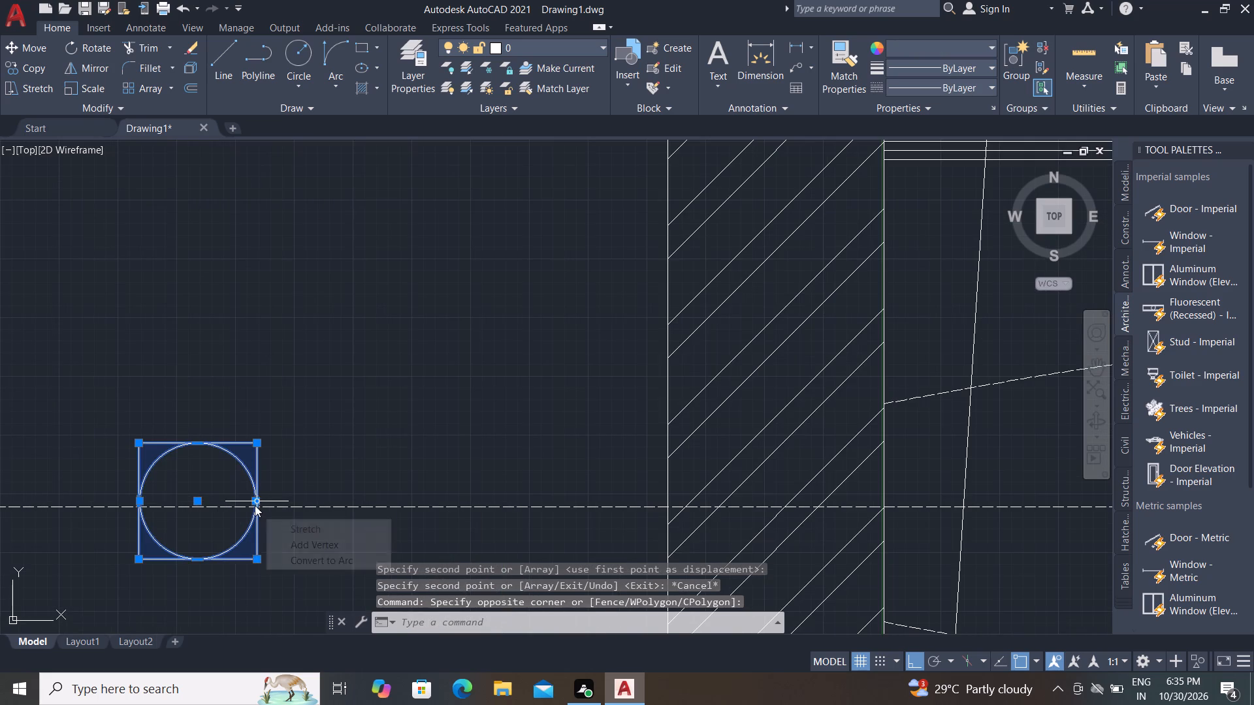
scroll(254, 507, "up", 3)
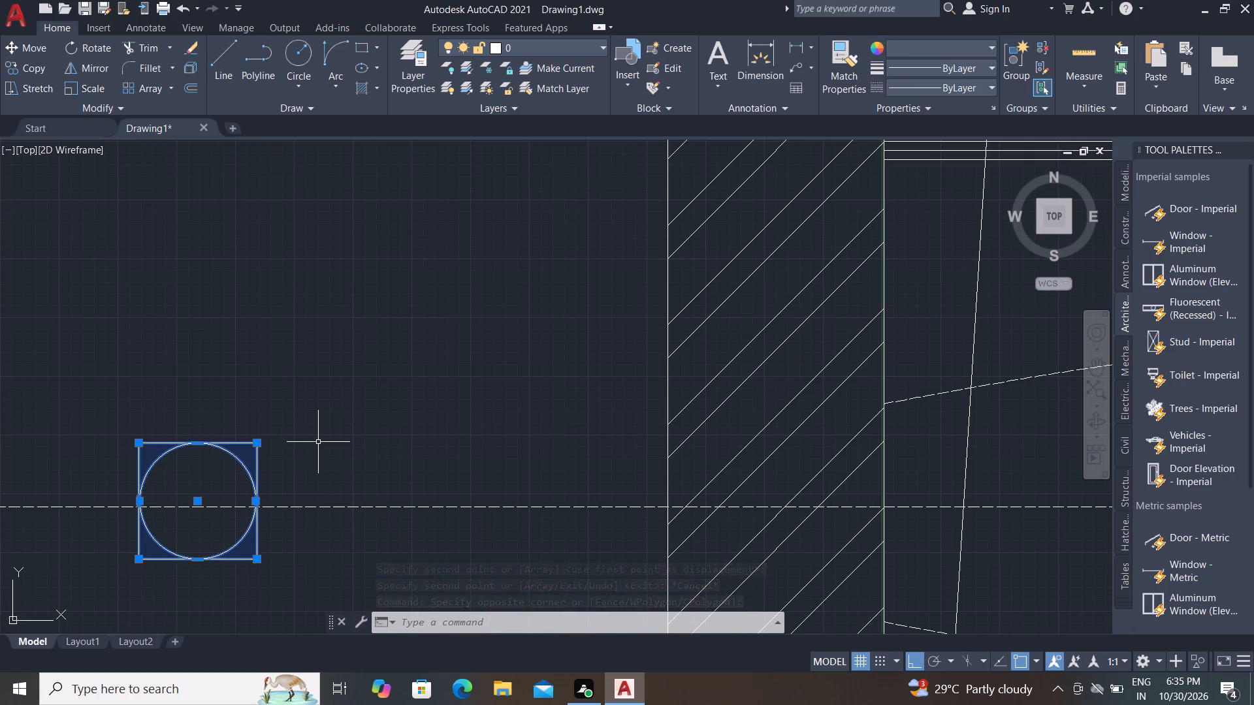
type("M")
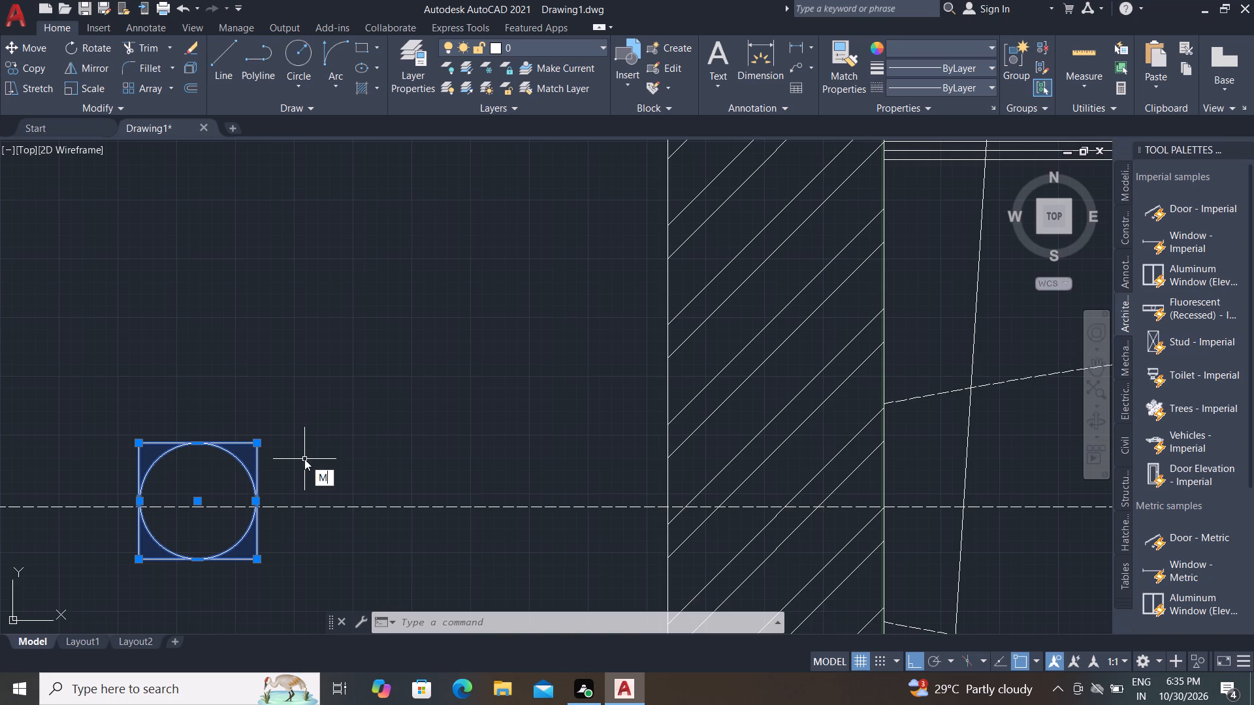
key("space")
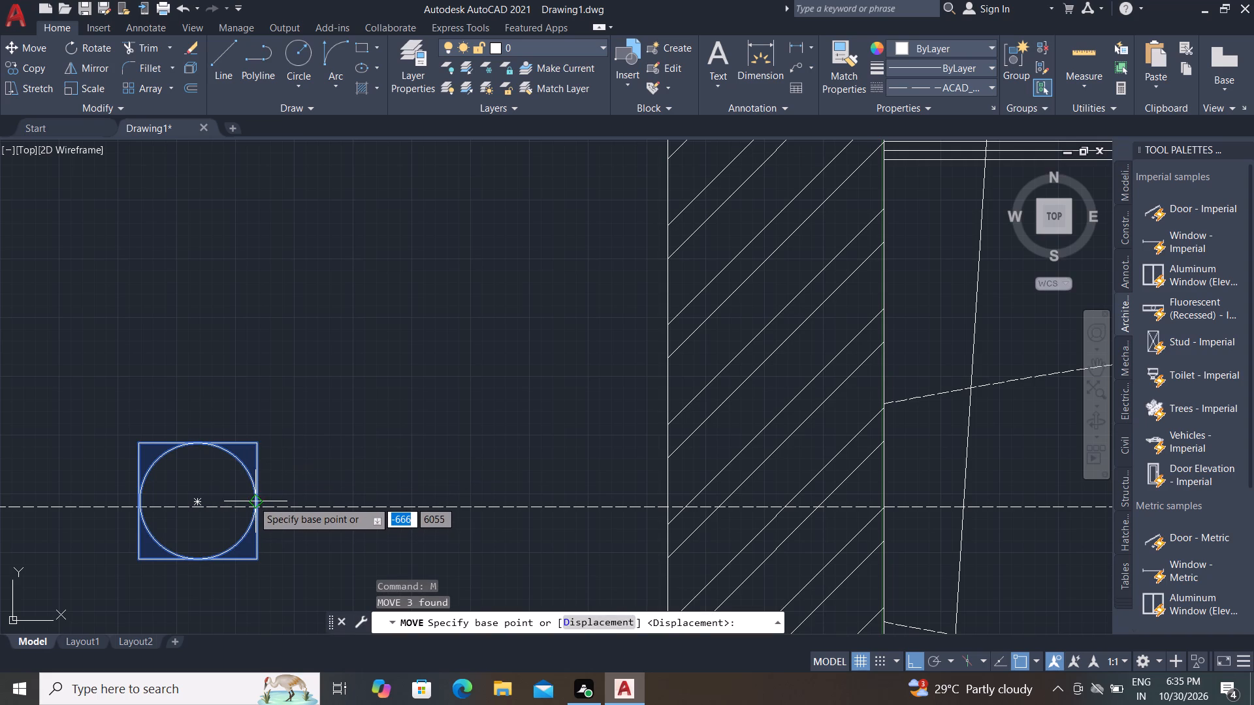
left_click(253, 501)
left_click(255, 507)
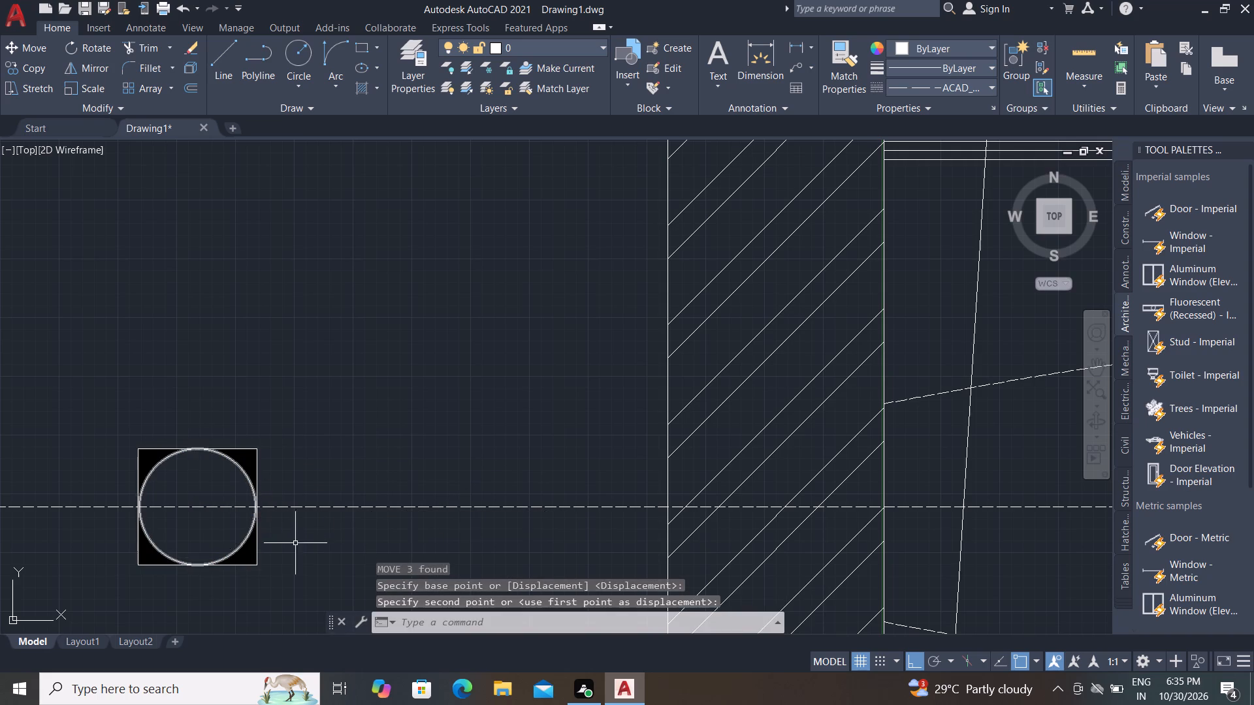
Scale the C section marker outside the plan's west wall down to roughly half size from its outer corner.
scroll(300, 545, "down", 4)
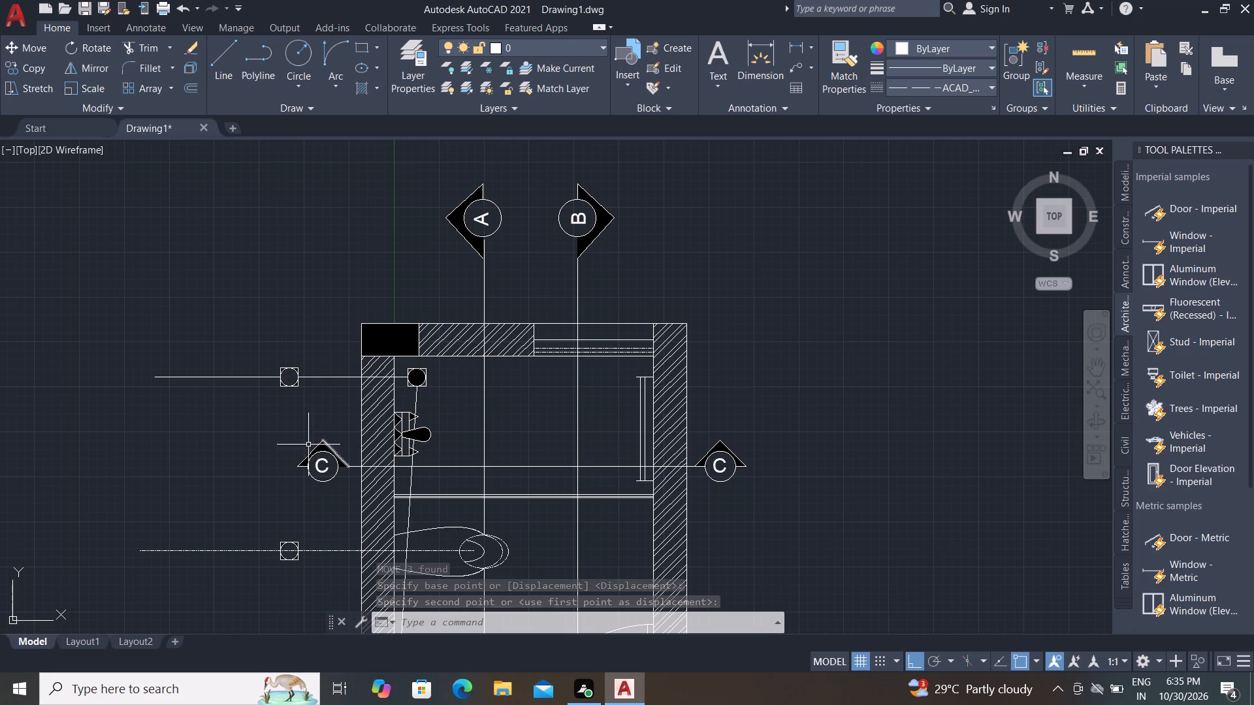
left_click(283, 436)
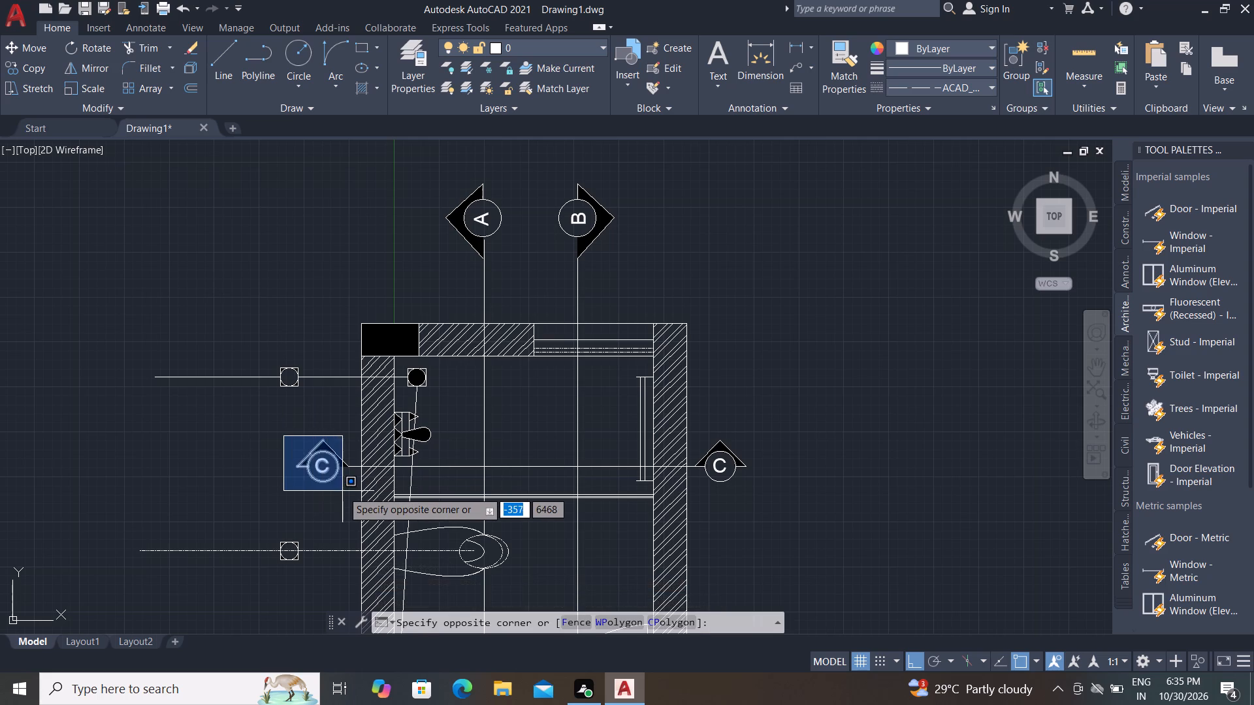
left_click(350, 492)
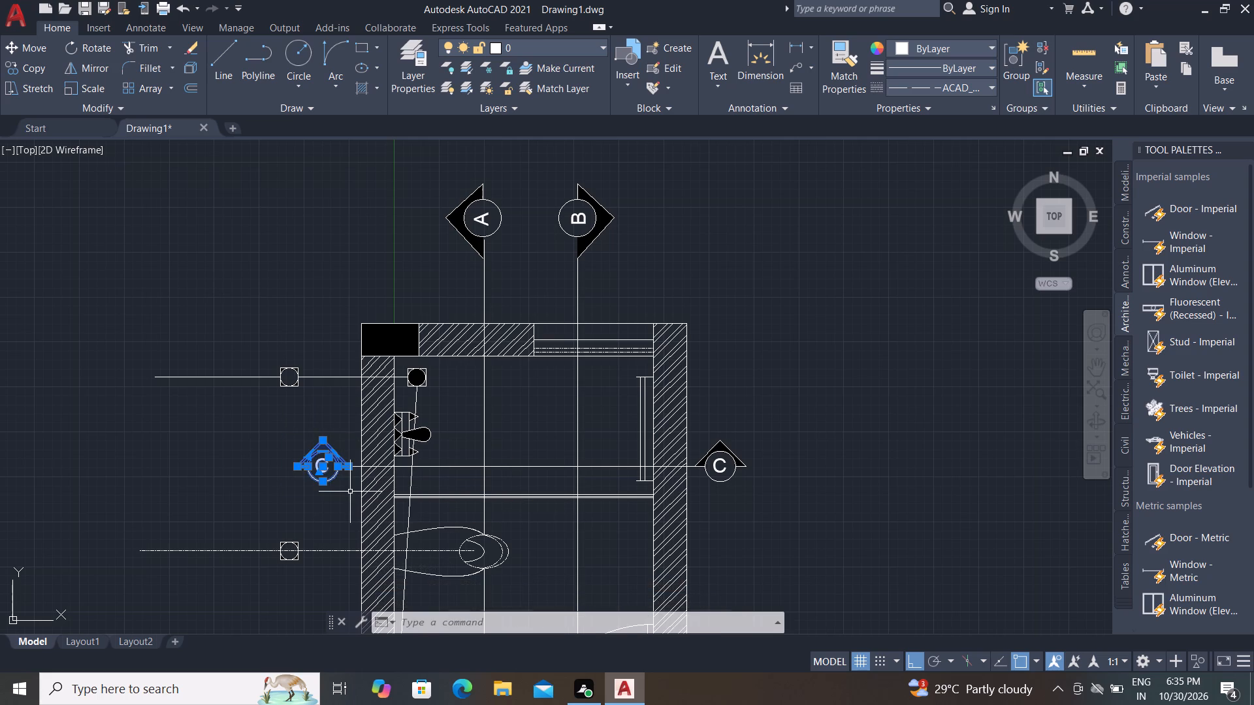
type("SC")
key("space")
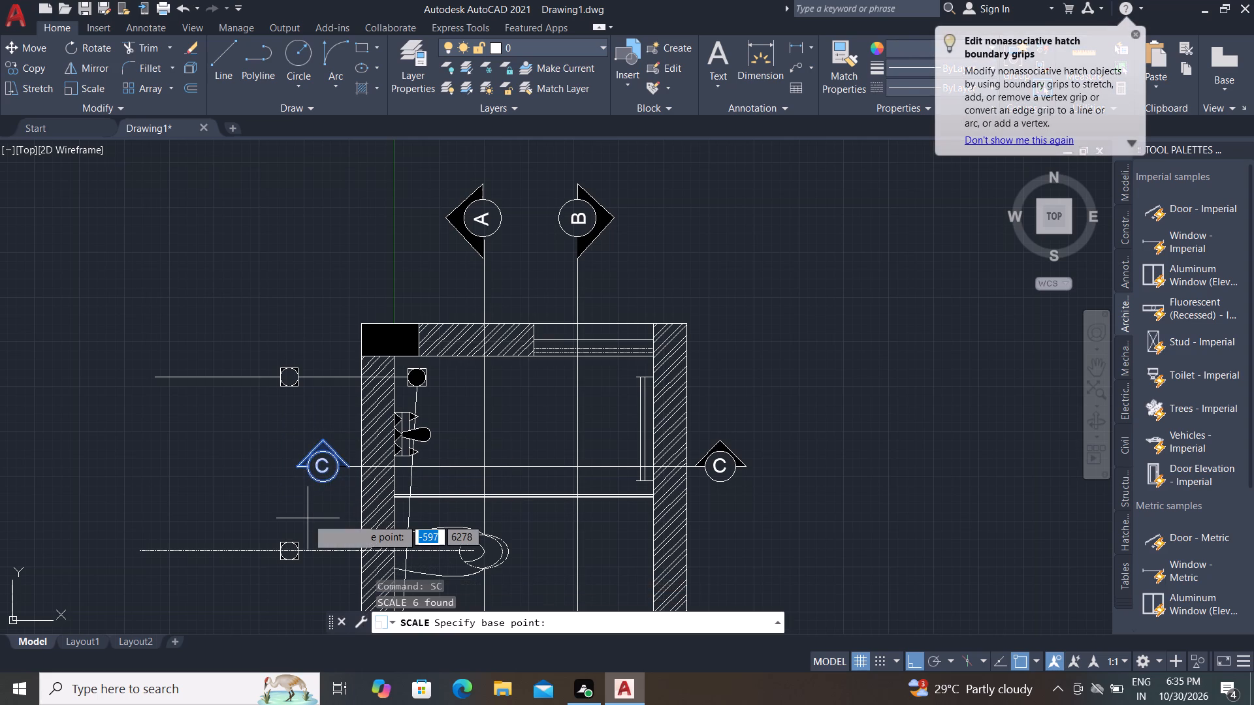
left_click(294, 467)
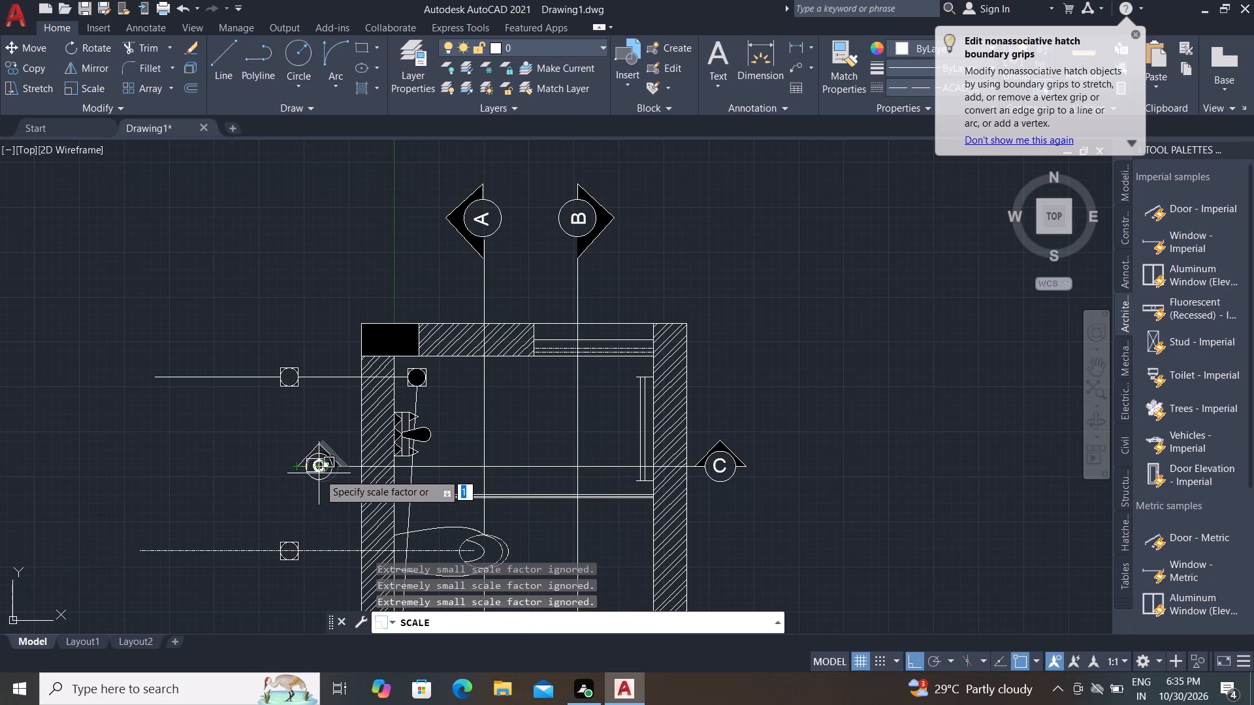
left_click(312, 471)
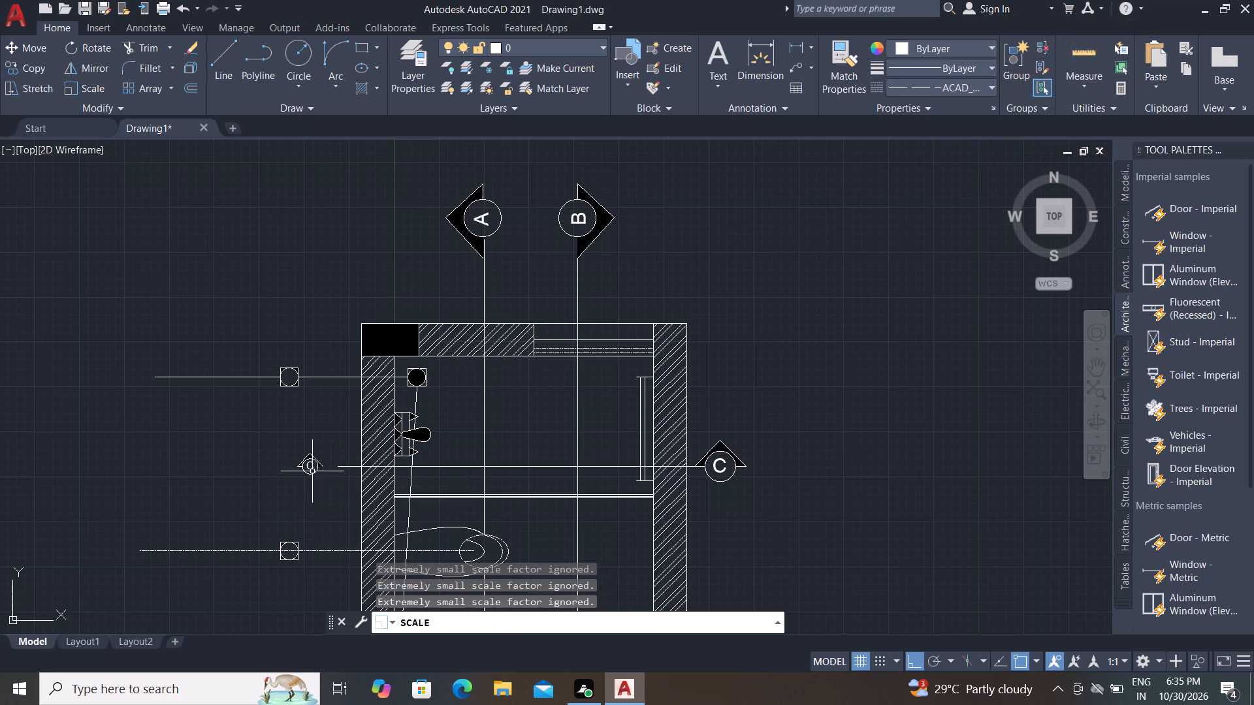
Draw a vertical guide line from the bottom of the upper square-and-circle symbol to the top of the lower one.
scroll(326, 466, "up", 3)
scroll(306, 502, "down", 2)
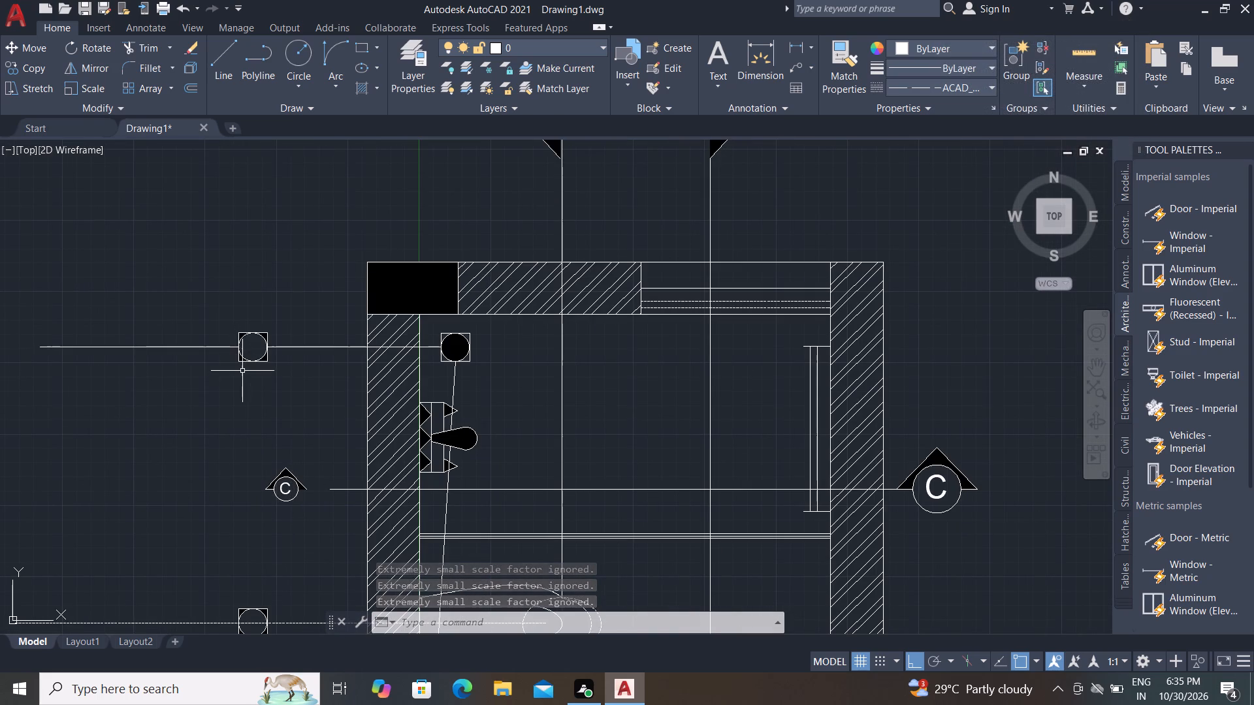
left_click(228, 52)
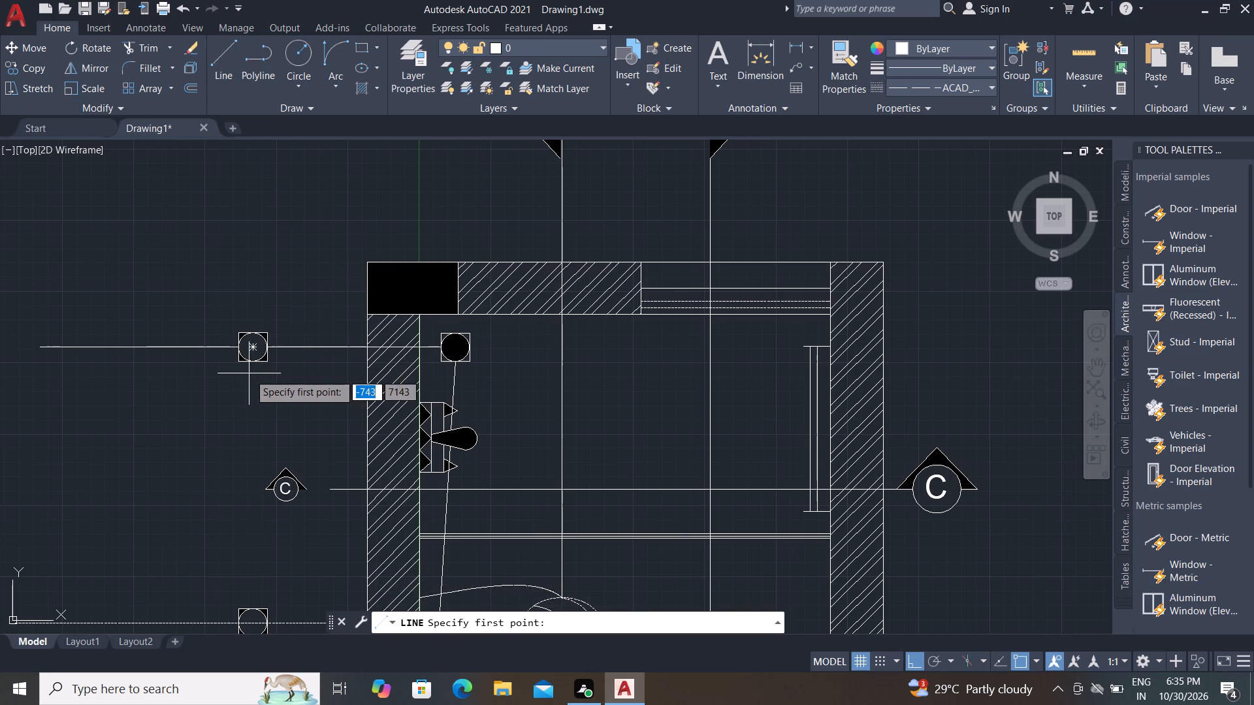
left_click(254, 366)
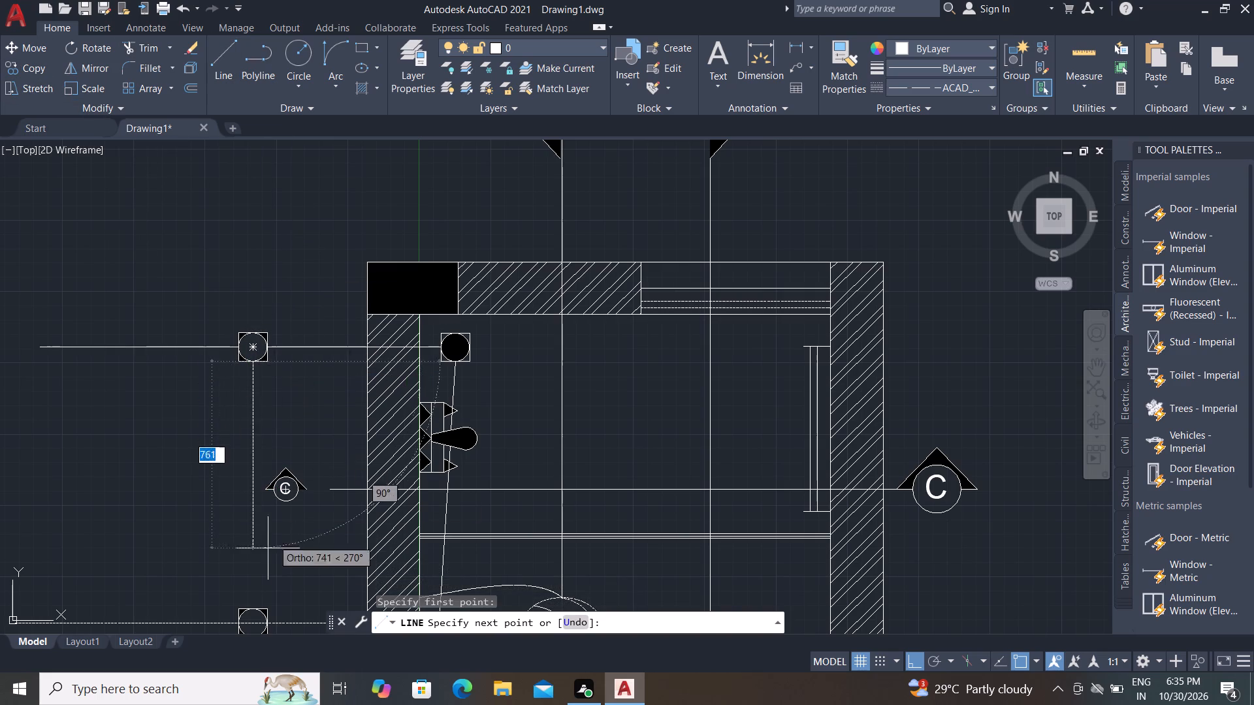
left_click(251, 608)
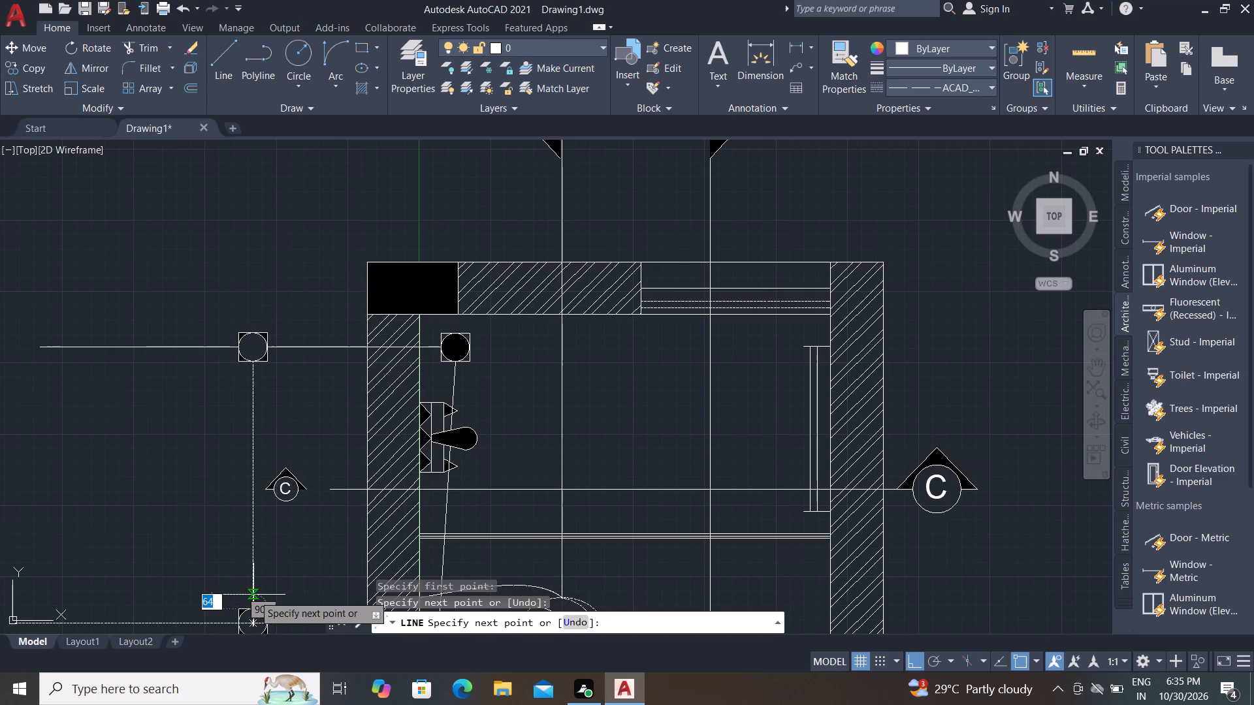
key("Escape")
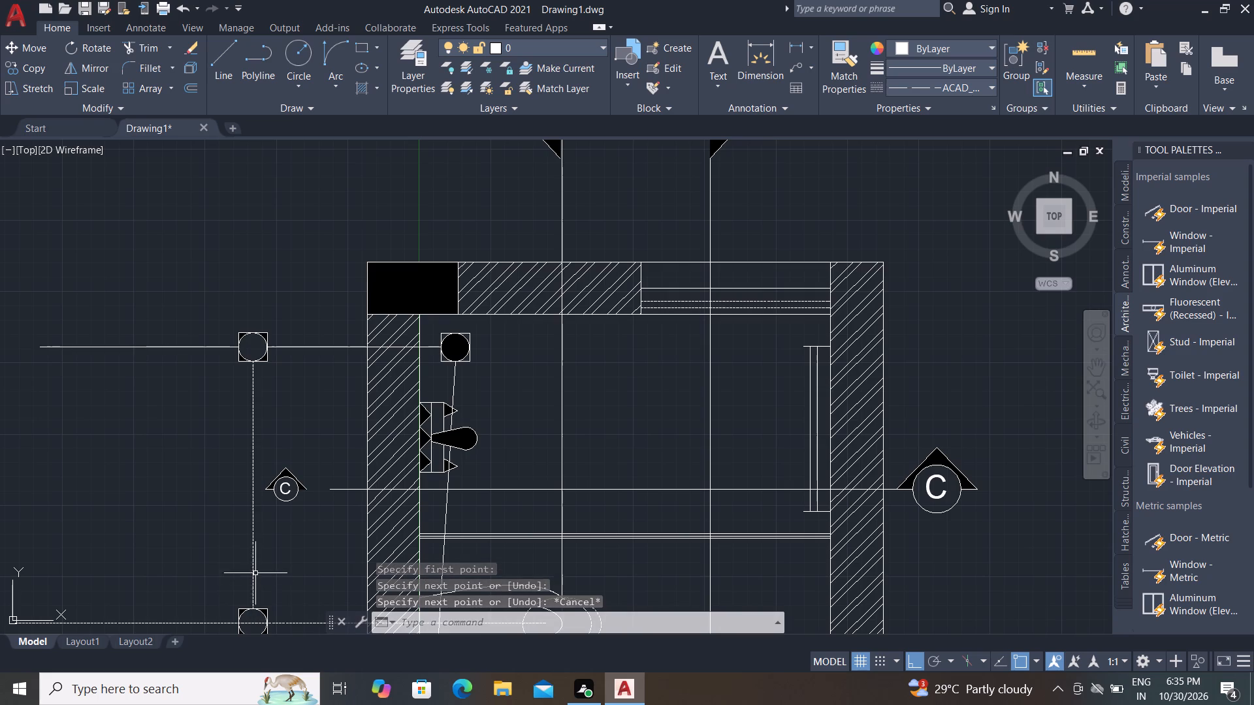
Move the small C section marker horizontally away from the wall so its apex sits on the vertical guide line.
scroll(279, 565, "up", 3)
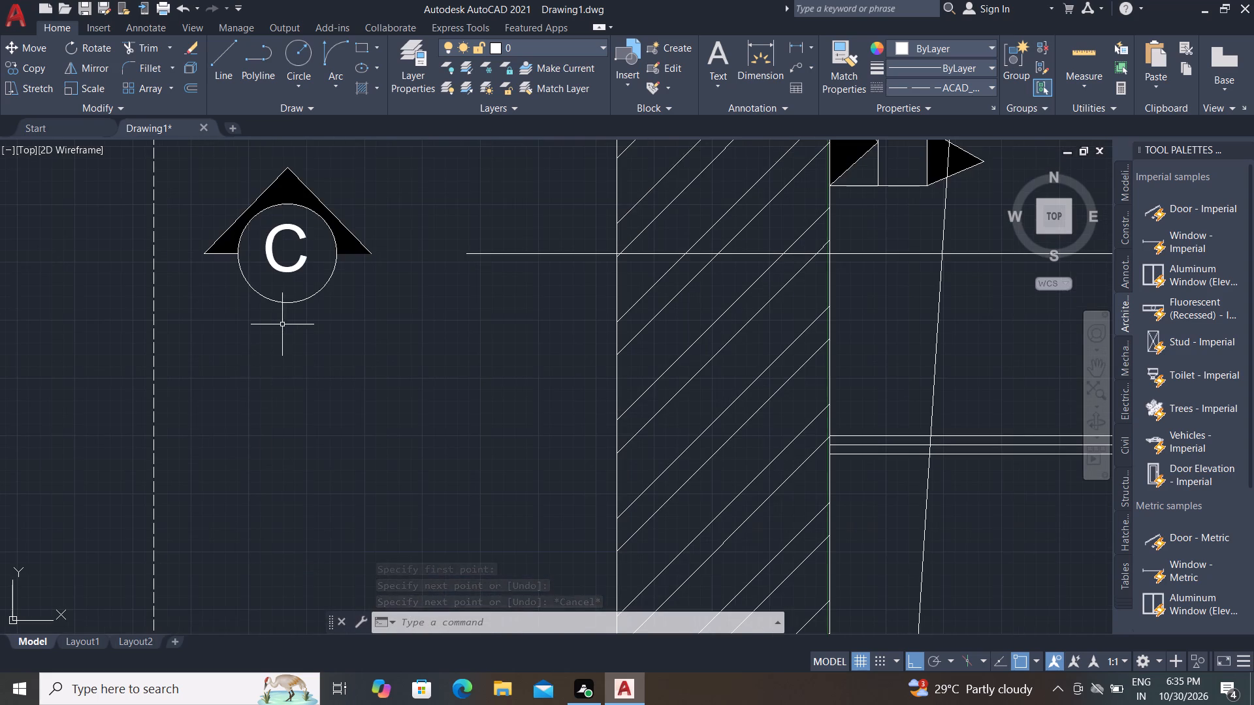
scroll(280, 323, "down", 1)
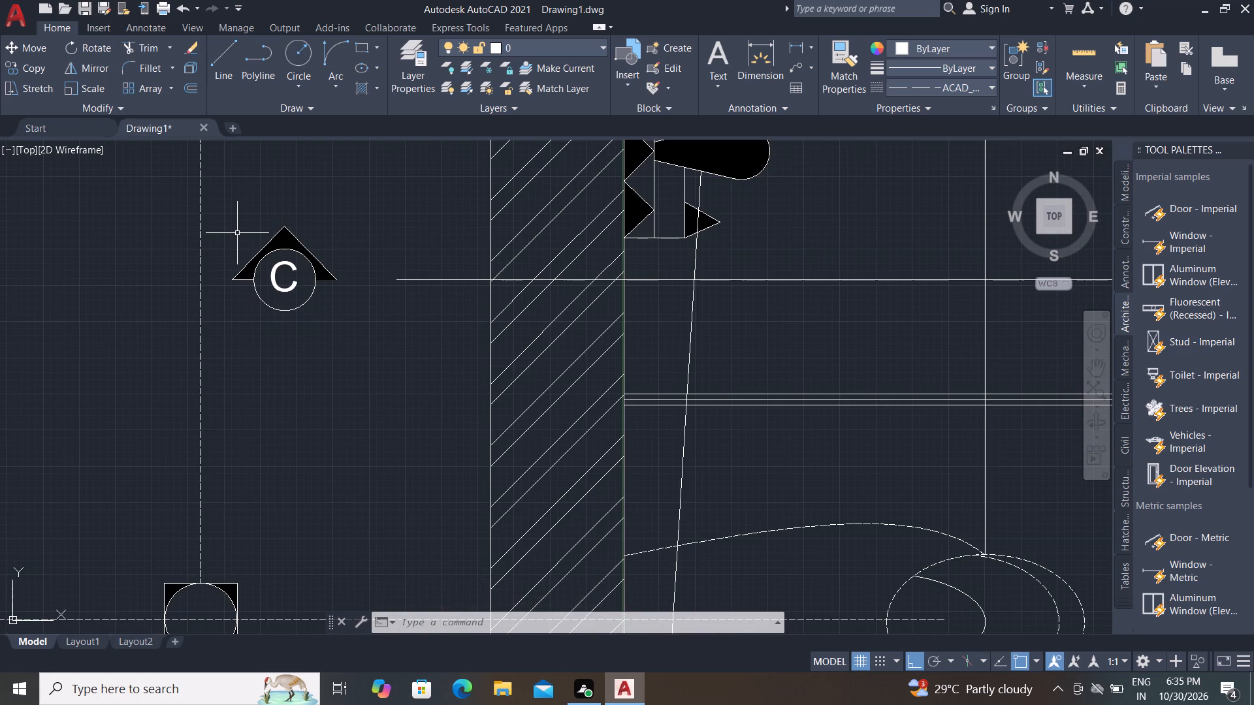
left_click(205, 198)
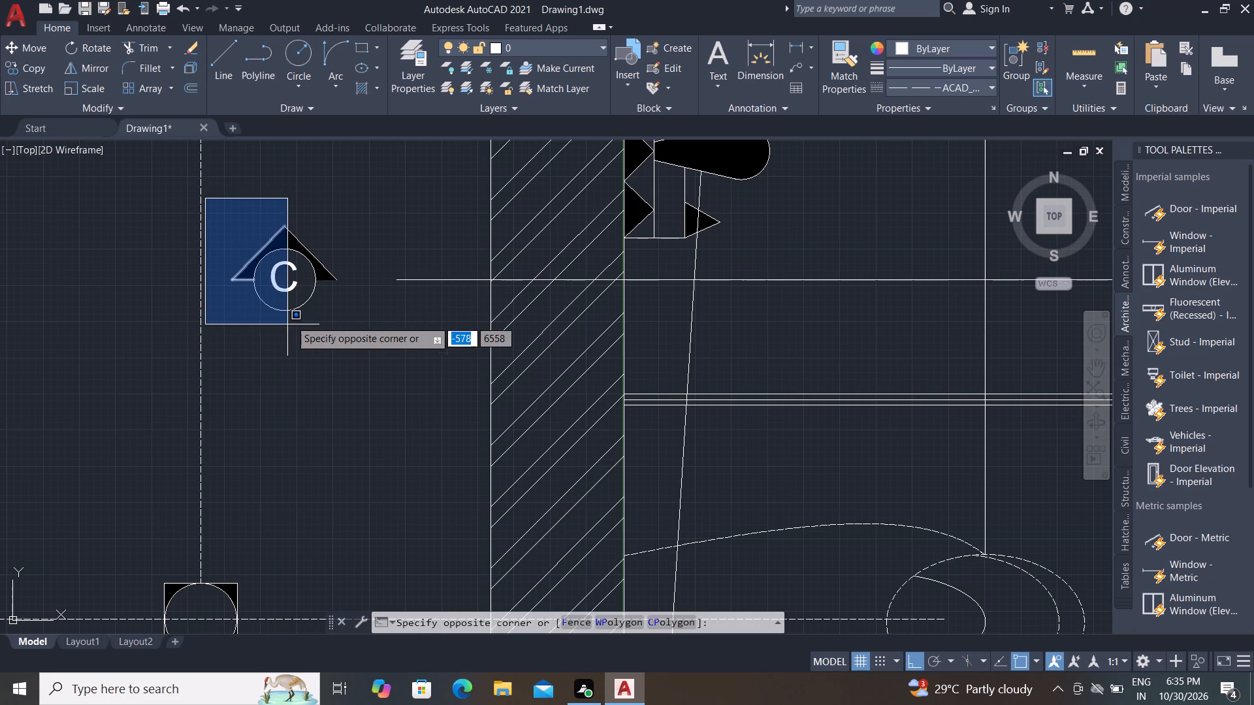
left_click(355, 336)
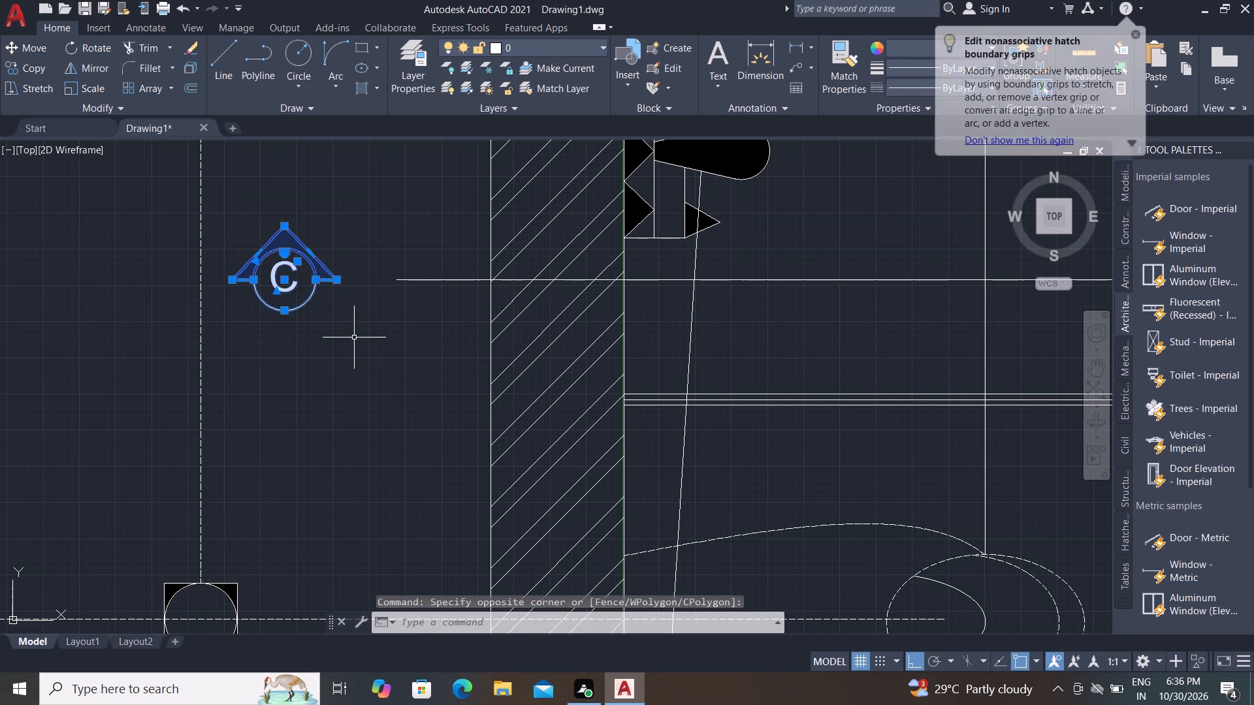
left_click(11, 41)
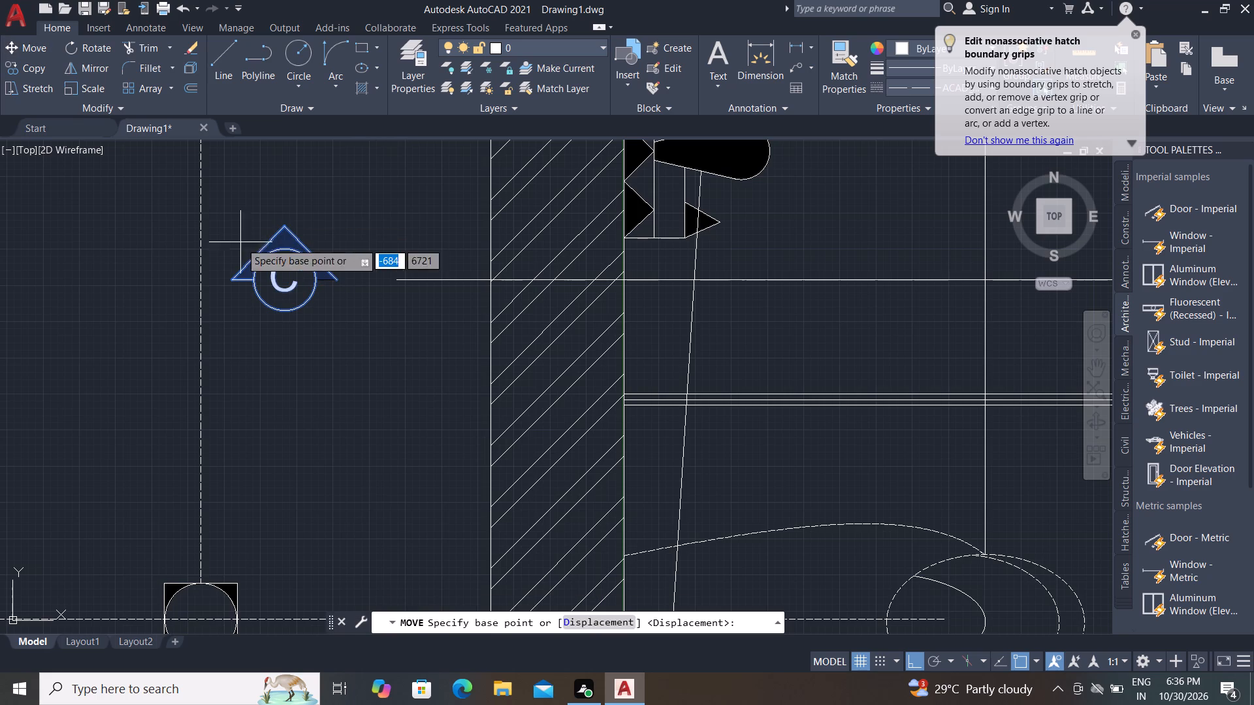
left_click(285, 225)
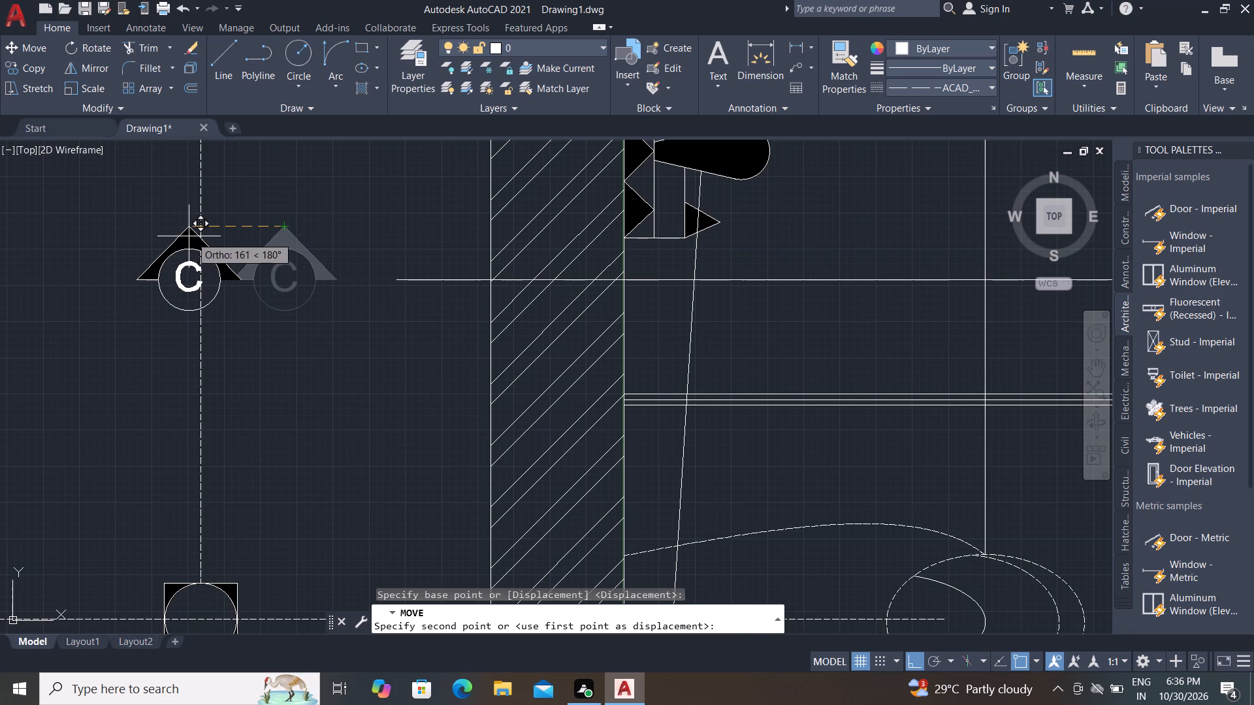
left_click(203, 225)
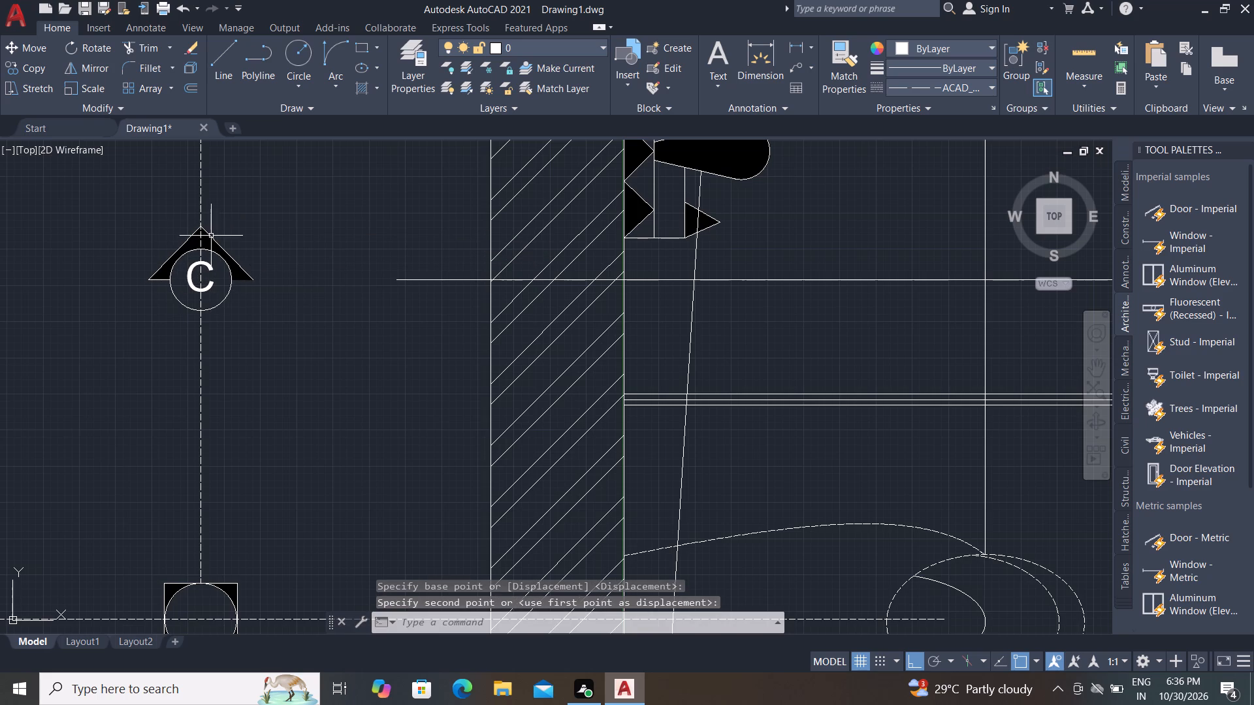
key("Escape")
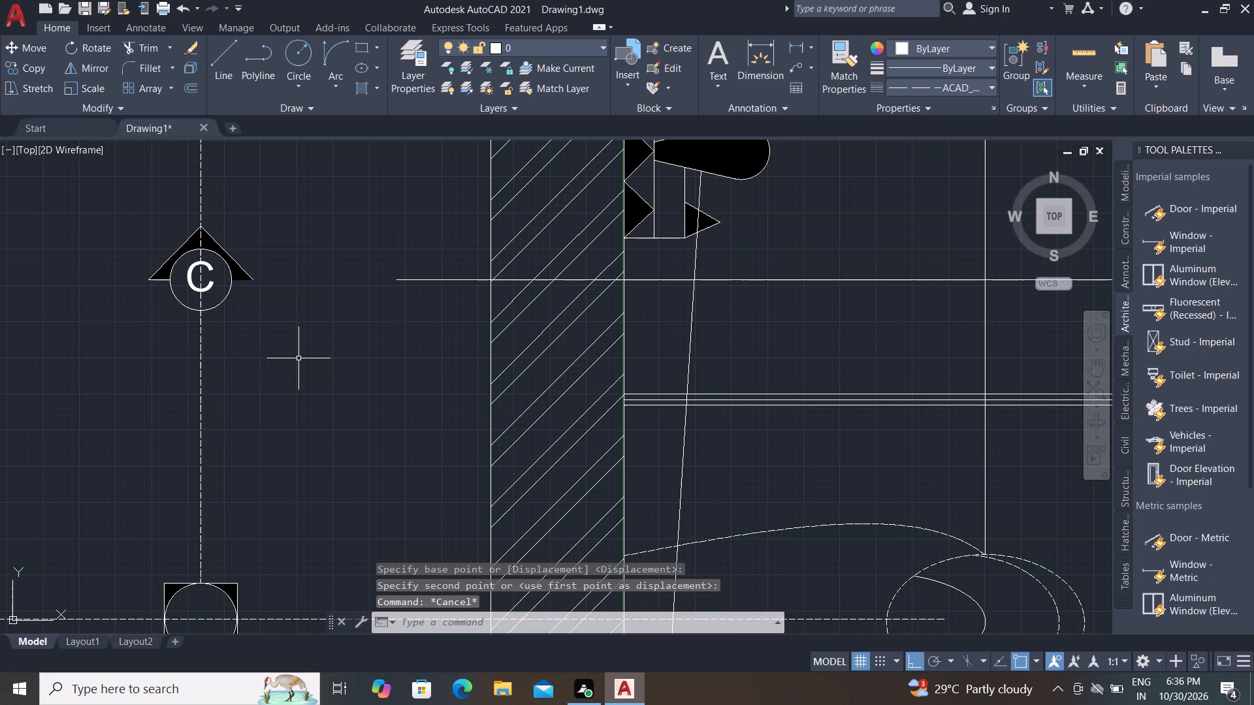
Extend the horizontal C section line through the wall outward to meet the relocated small C marker.
type("EX")
key("space")
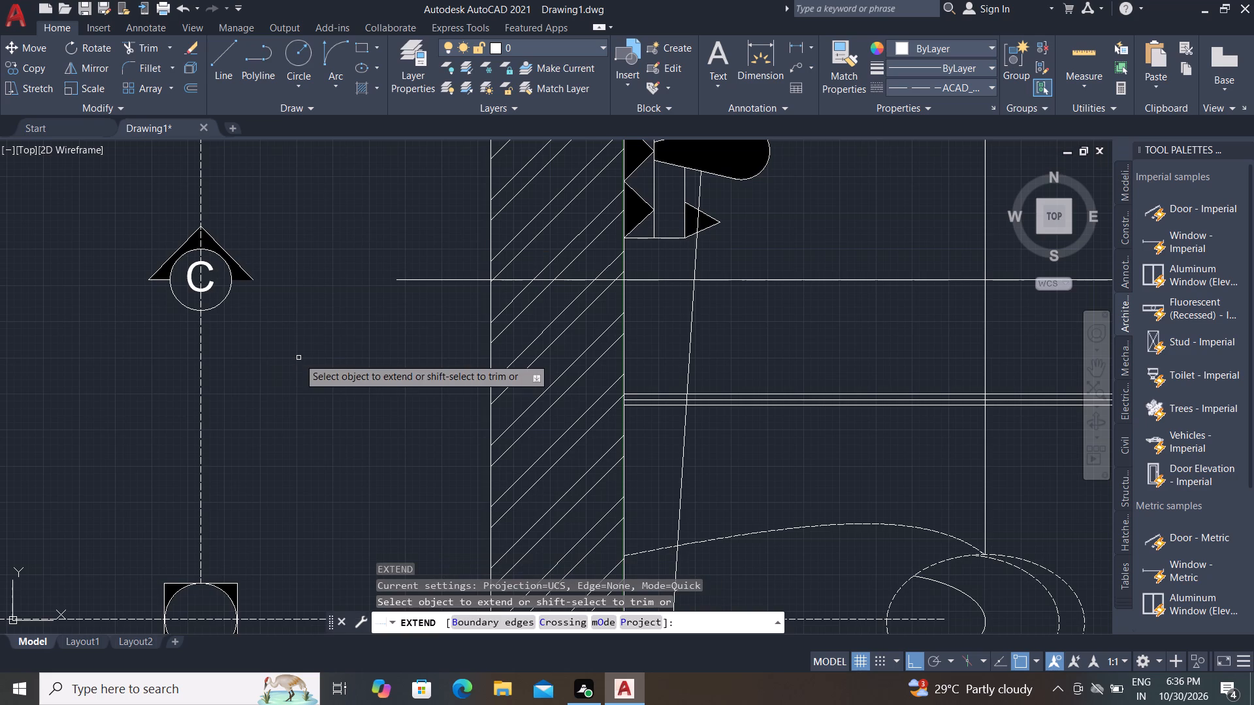
left_click(415, 279)
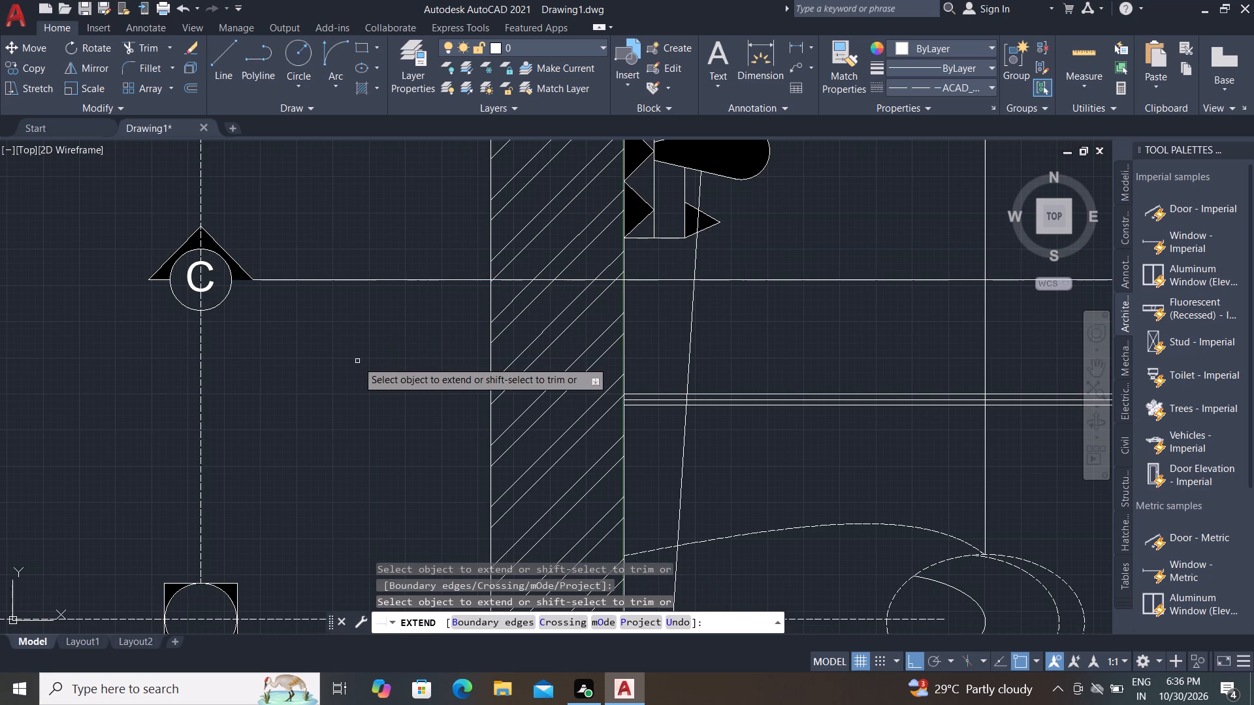
key("Escape")
key("Escape")
key("Escape")
key("Escape")
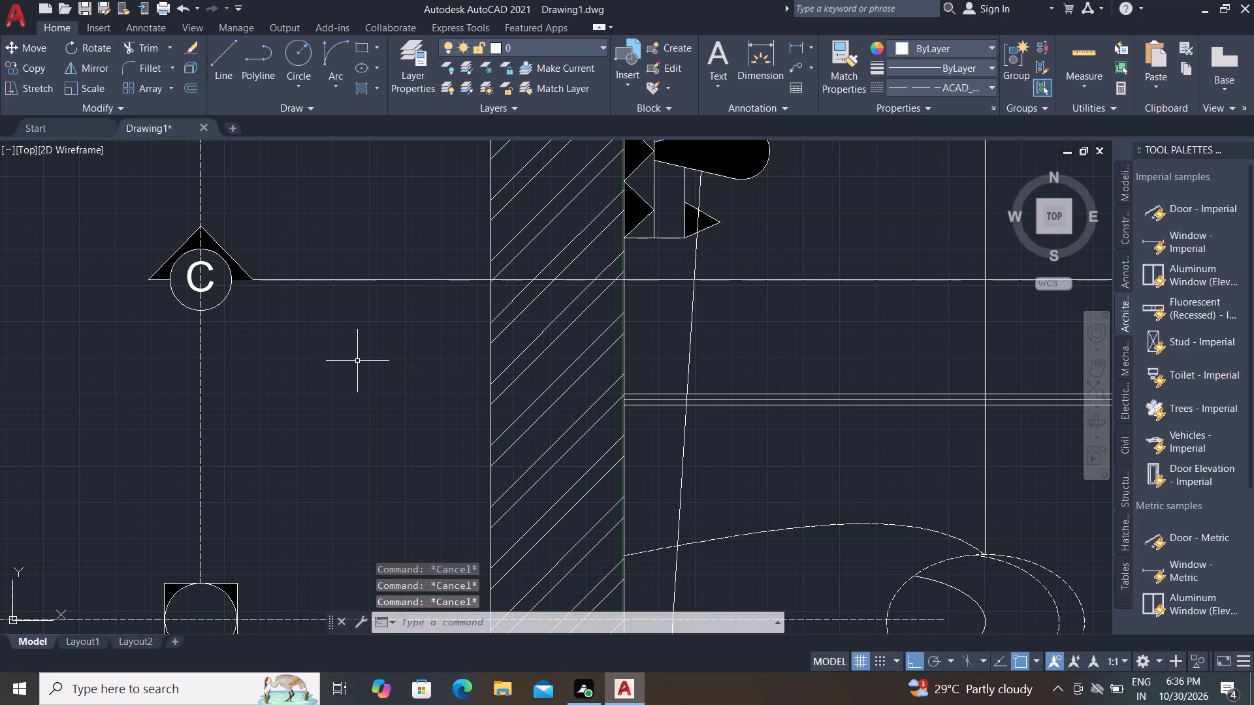
key("Escape")
key("Escape")
key("Escape")
Delete the vertical dashed guide line running between the two square-and-circle symbols.
left_click(200, 356)
key("Delete")
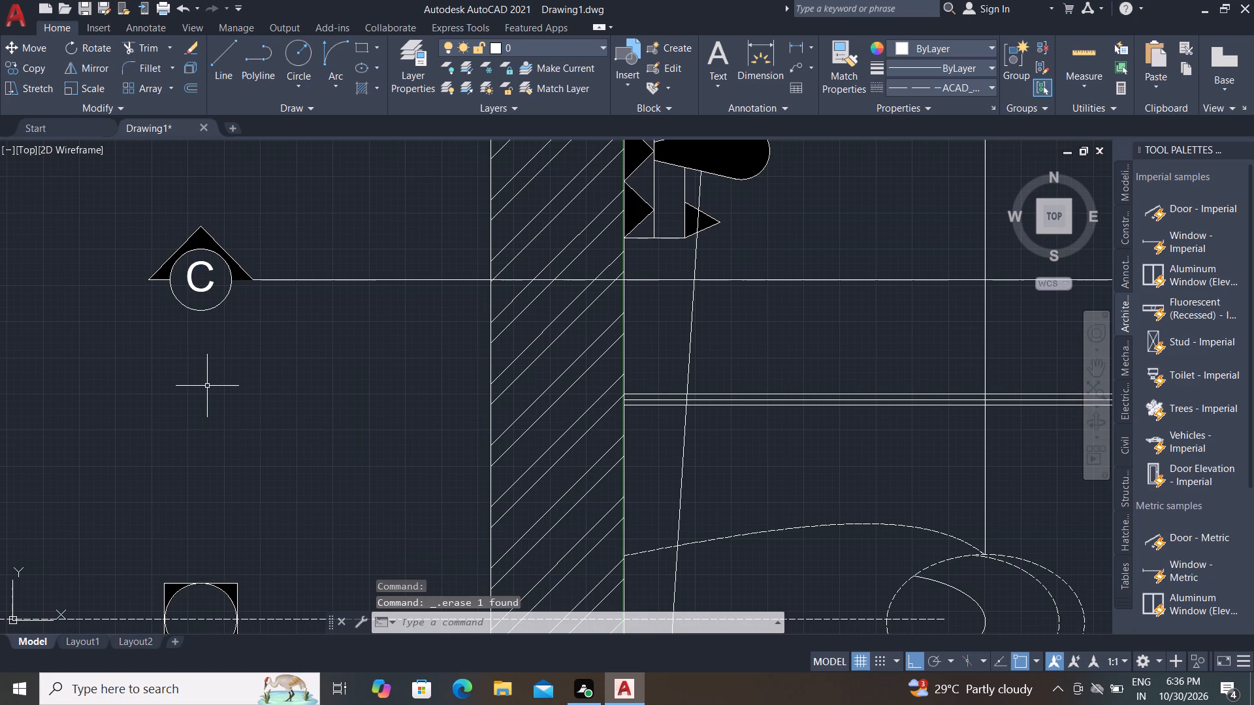
Trim the dashed lower leader line inside the circle of the lower square-and-circle symbol.
scroll(207, 386, "down", 3)
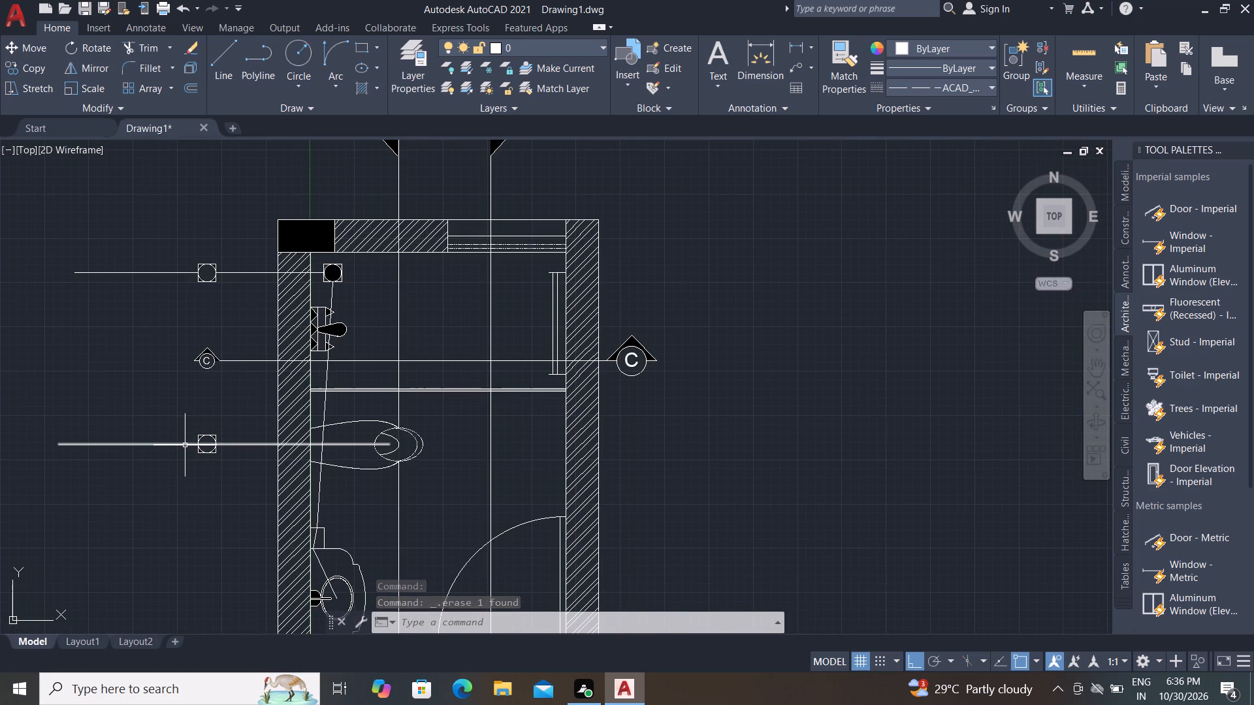
scroll(208, 450, "up", 2)
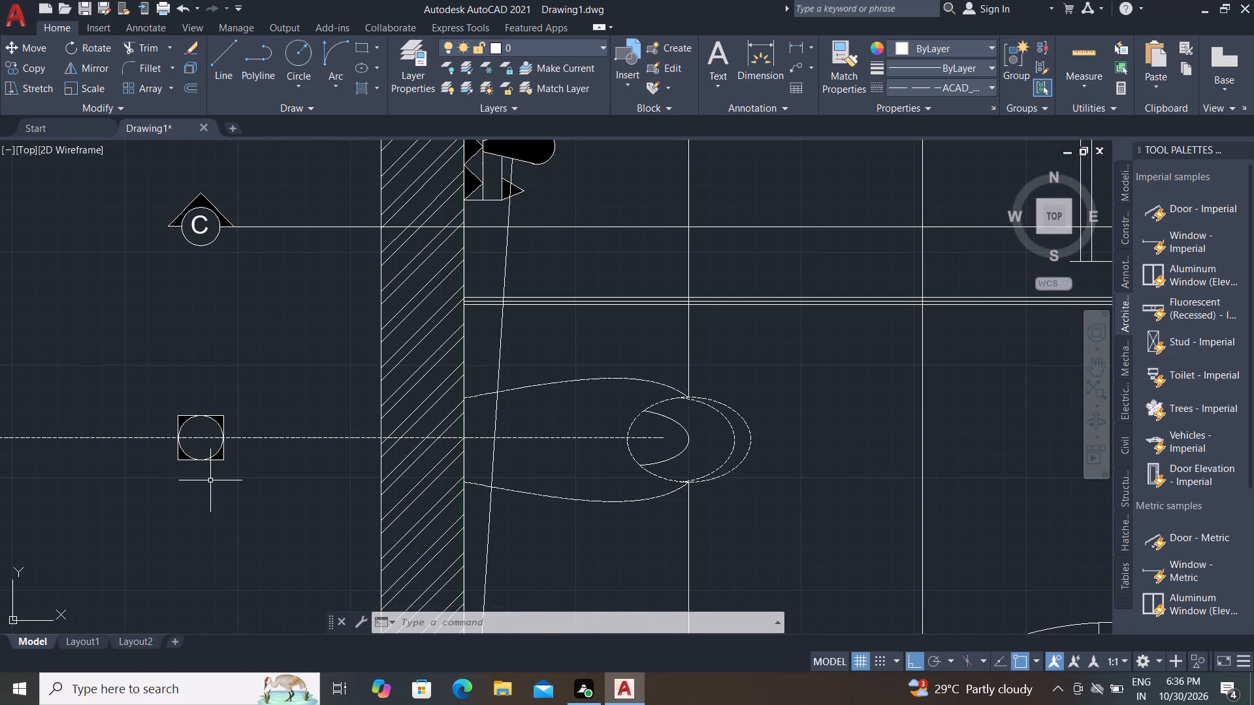
type("TR")
key("space")
left_click(199, 436)
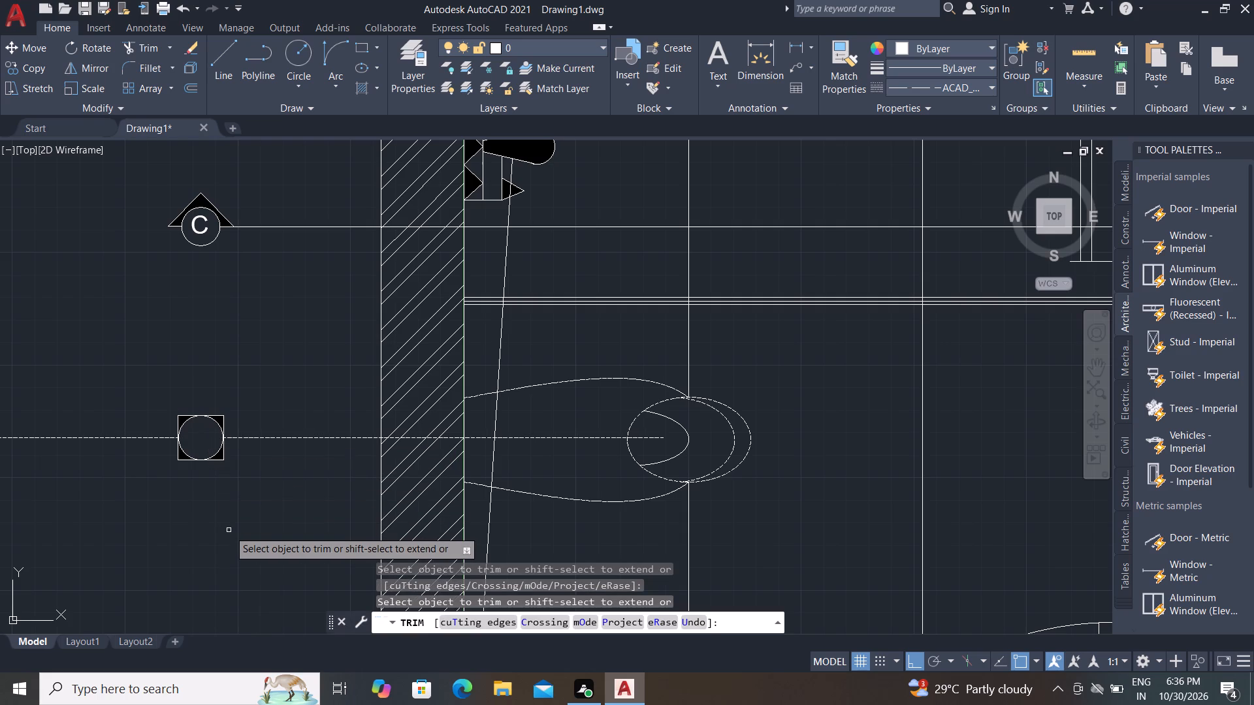
key("Escape")
key("Escape")
key("Escape")
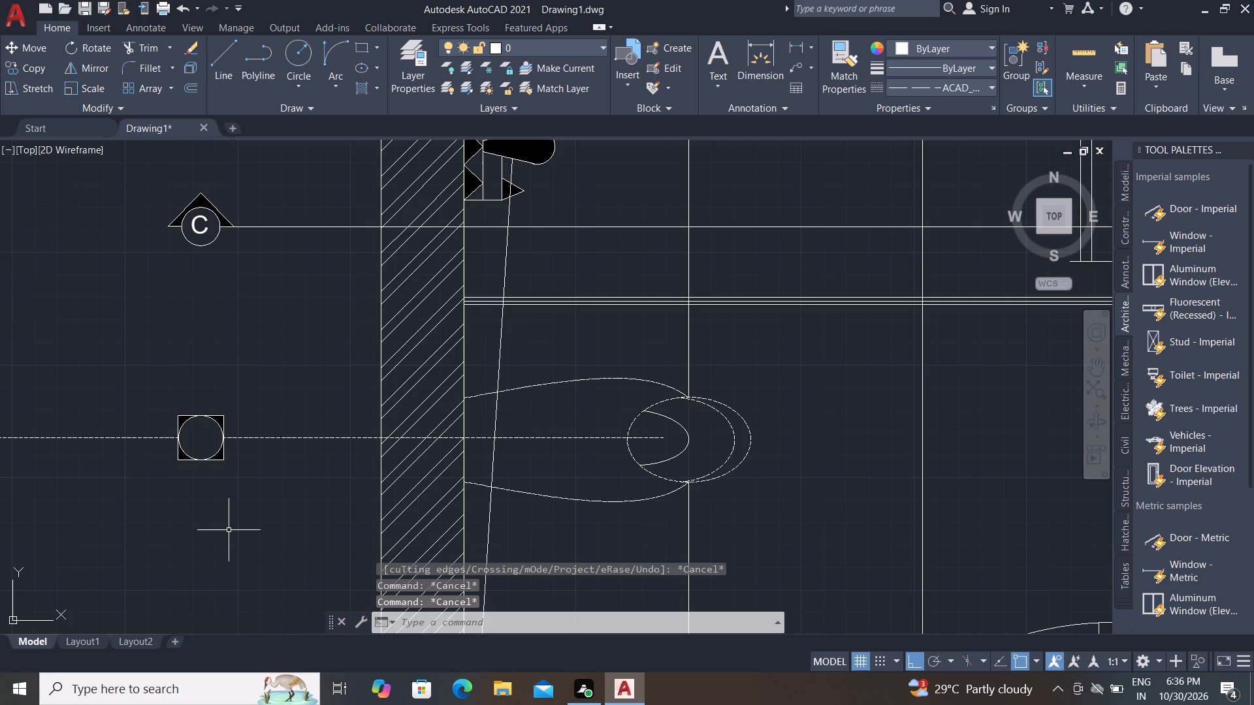
Draw a diagonal stroke about 203 long at about 36° from the outer end of the upper leader line.
type("L")
key("space")
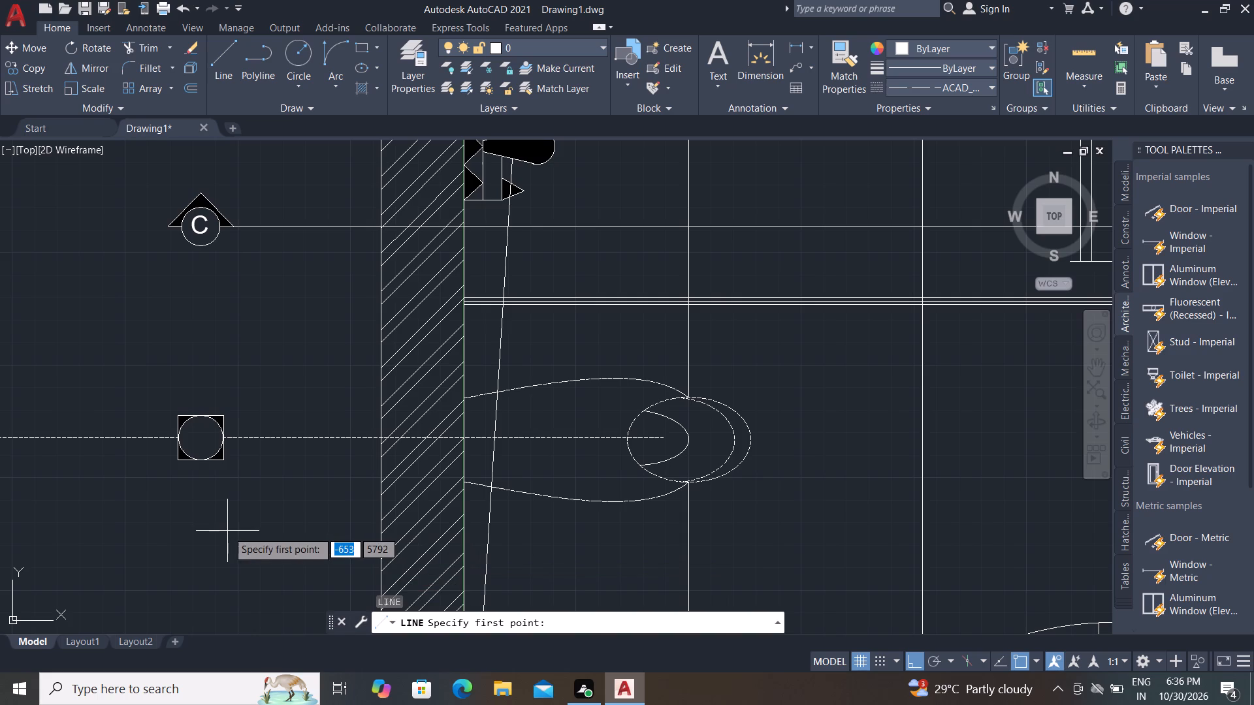
scroll(266, 556, "down", 3)
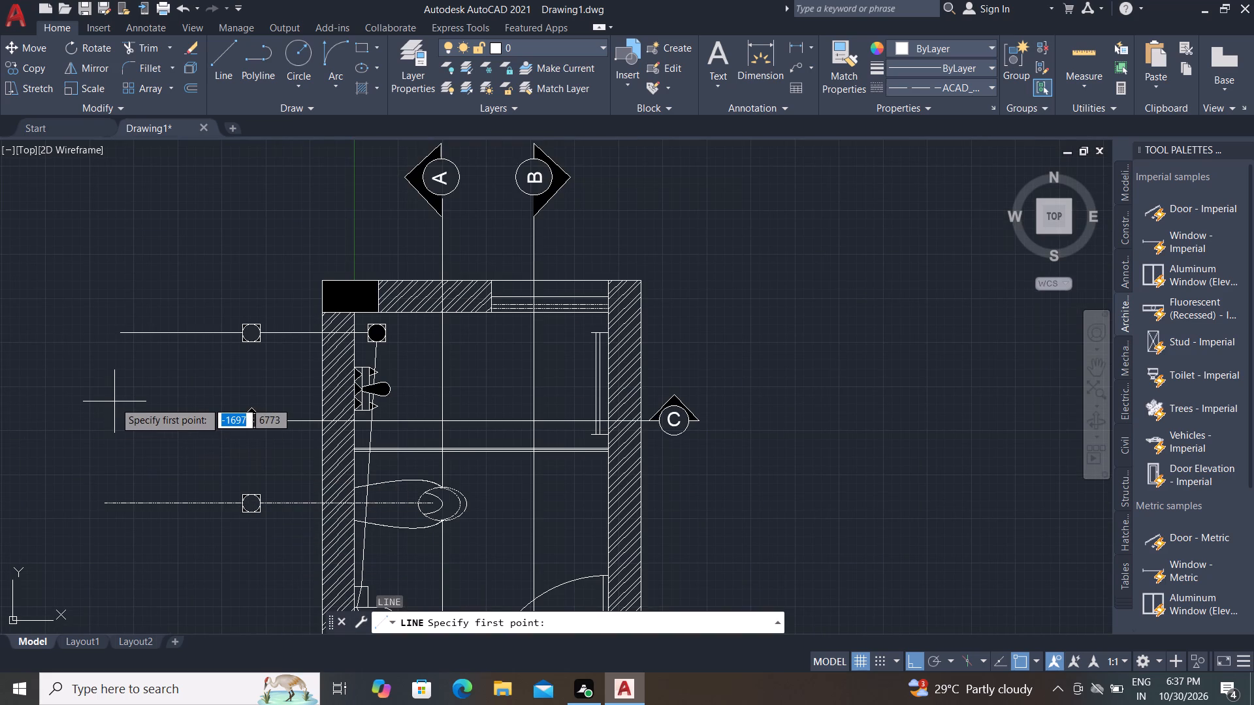
middle_click_drag(116, 401, 199, 420)
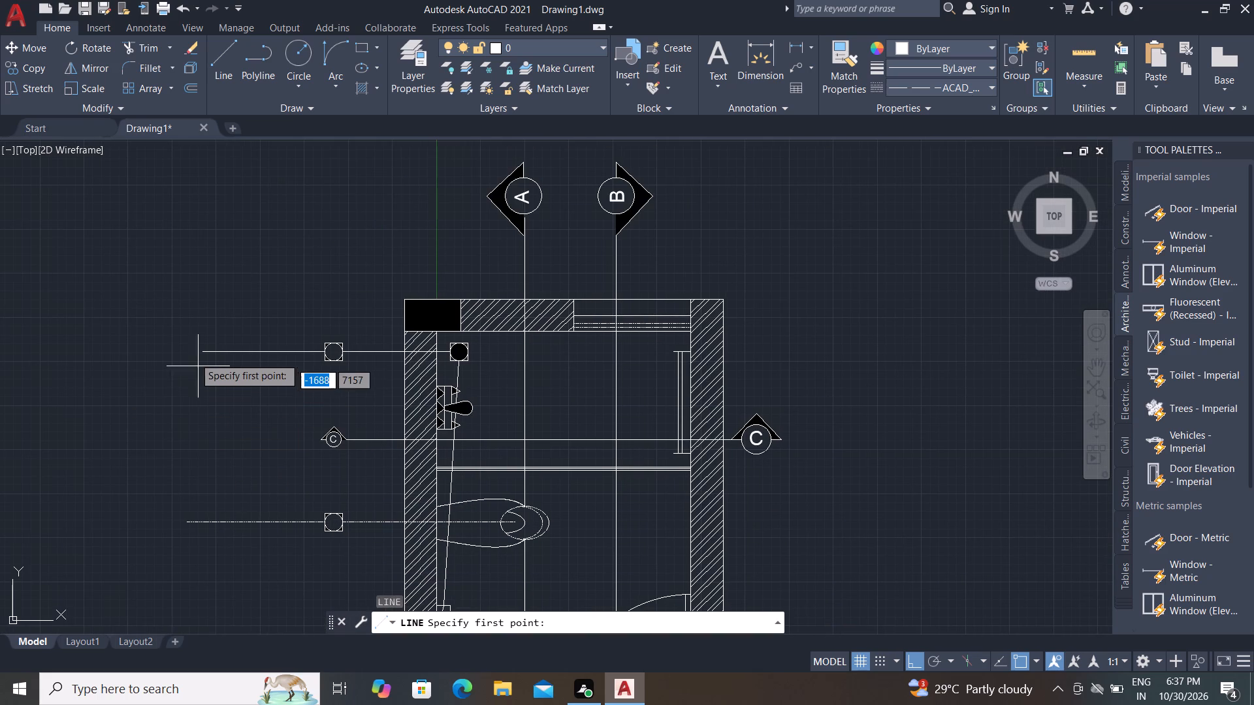
left_click(200, 355)
scroll(217, 348, "up", 3)
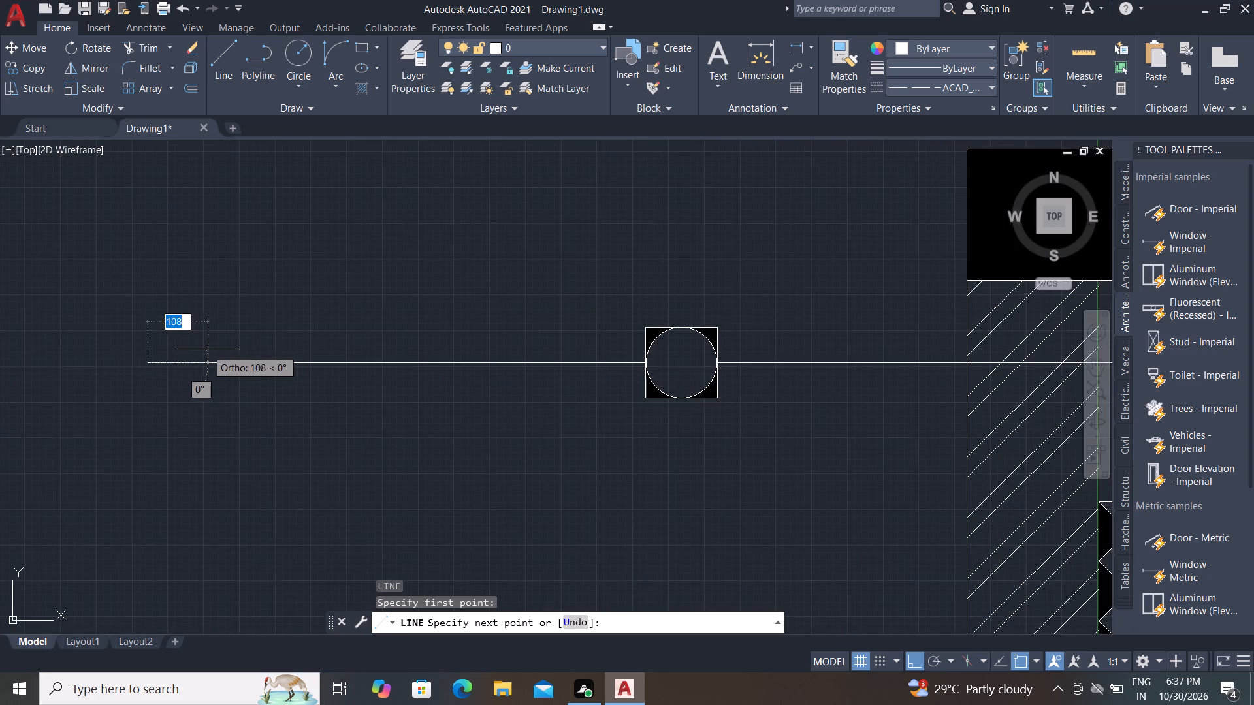
key("F8")
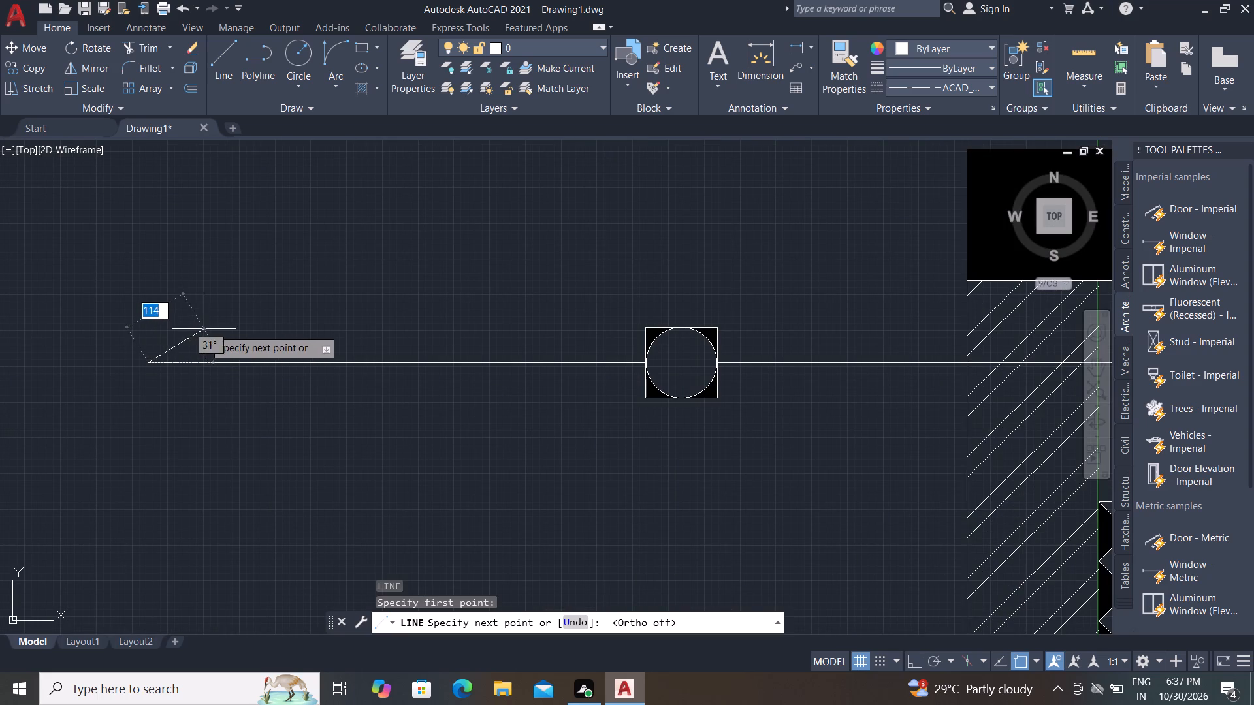
left_click(242, 295)
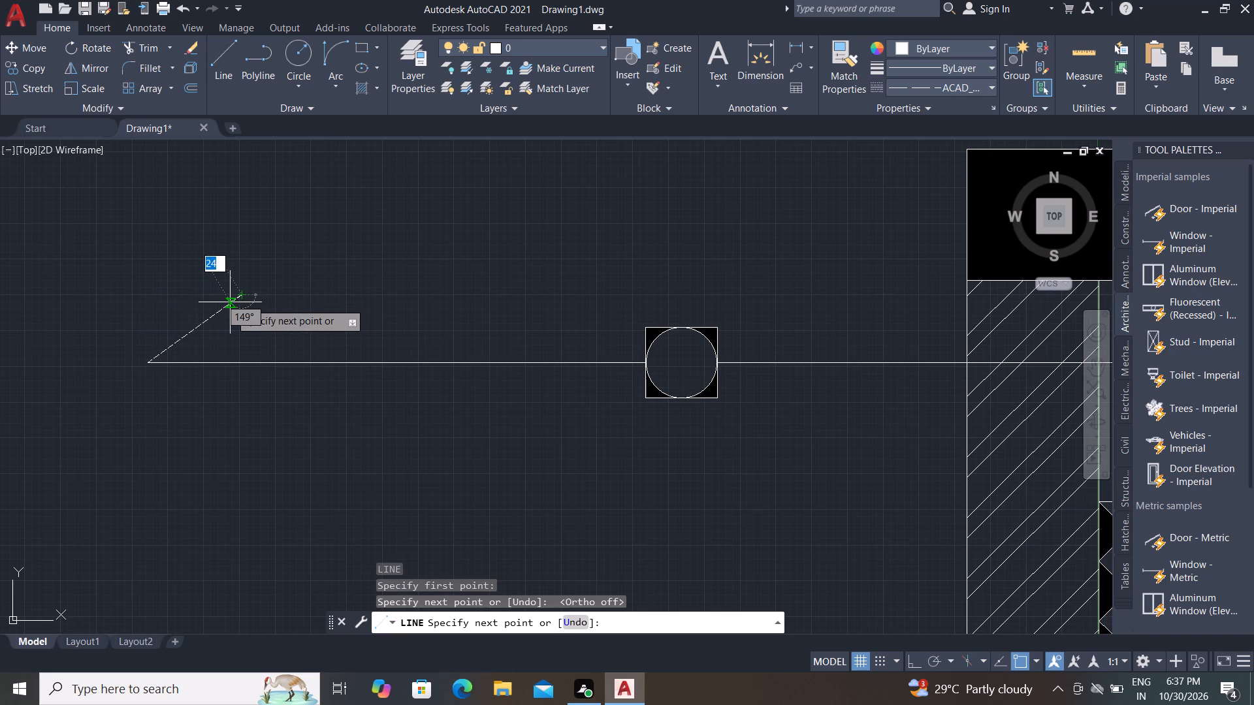
key("Escape")
key("Escape")
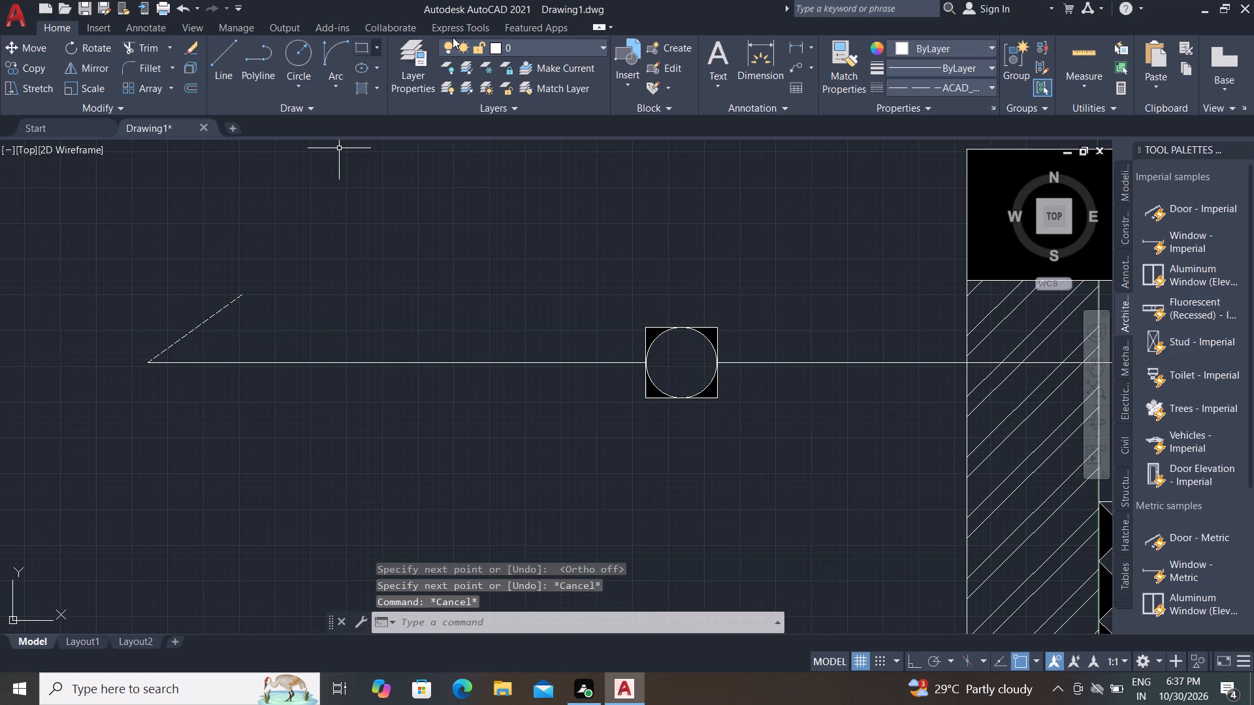
Match the diagonal stroke's properties to the solid upper leader line.
left_click(840, 74)
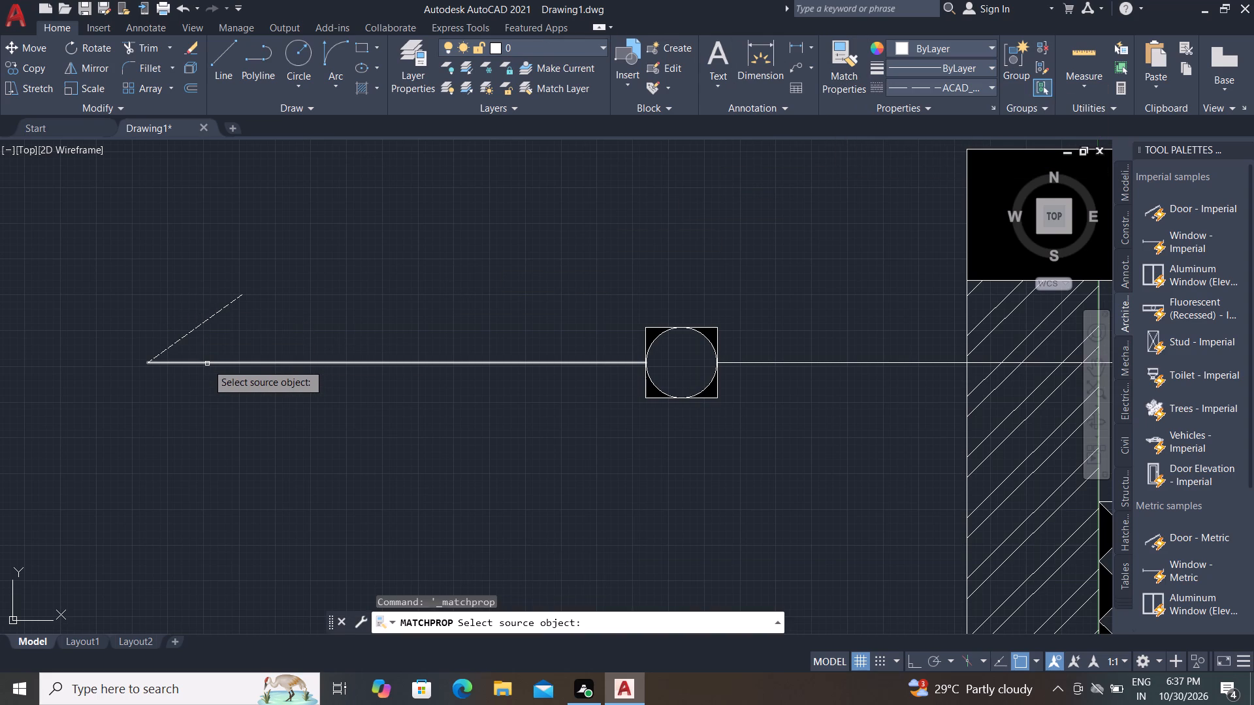
left_click(208, 362)
left_click(194, 330)
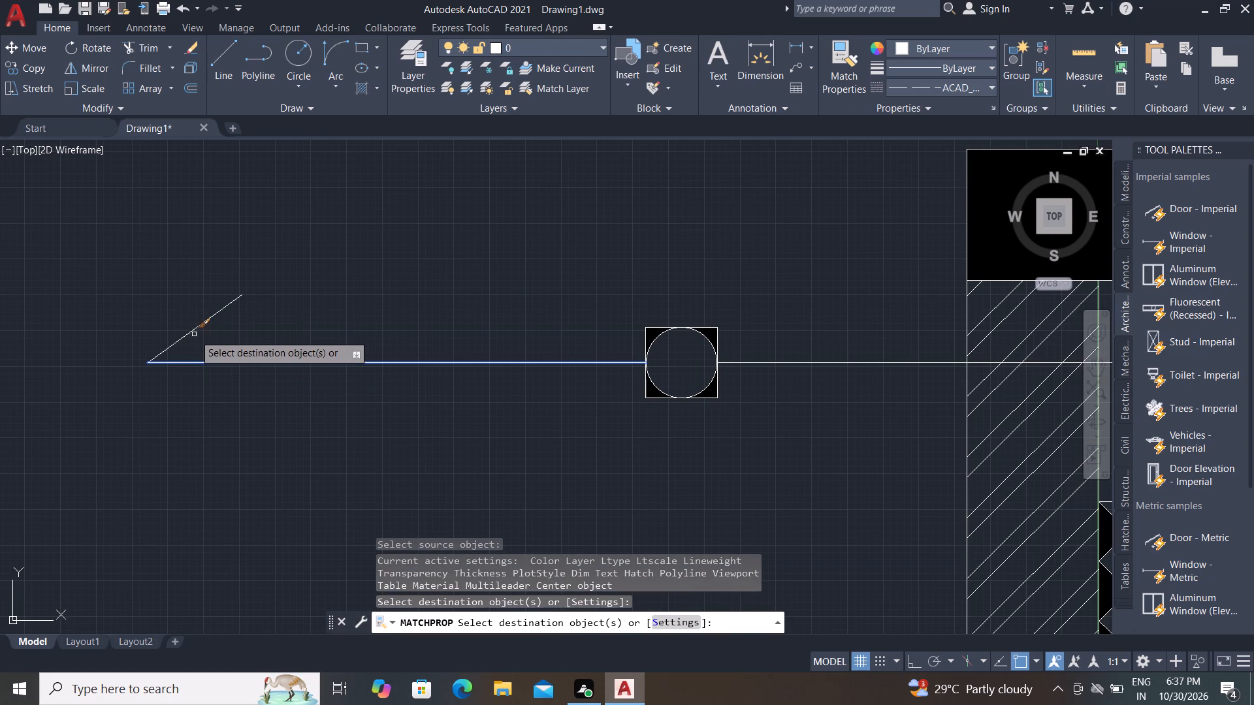
key("Escape")
Mirror the diagonal stroke about the upper leader line's horizontal axis, keeping the original, to form an open arrowhead.
type("MI")
key("space")
left_click(177, 343)
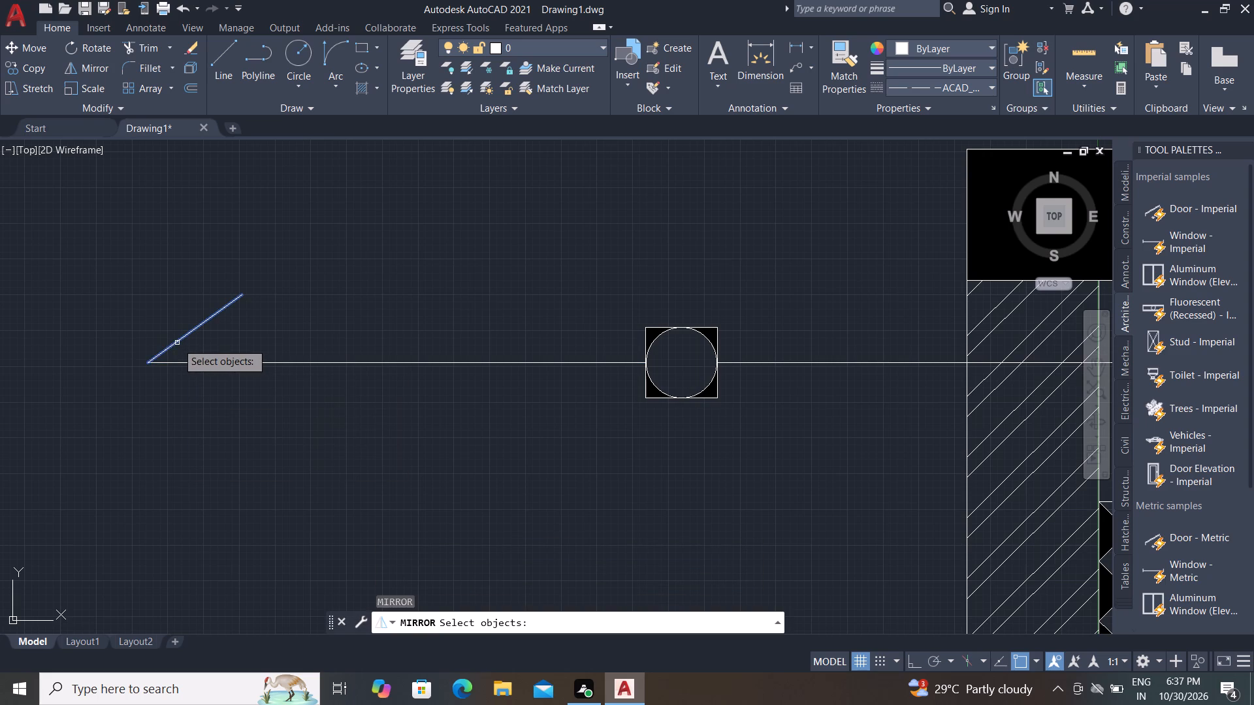
right_click_drag(176, 345, 171, 360)
left_click(148, 362)
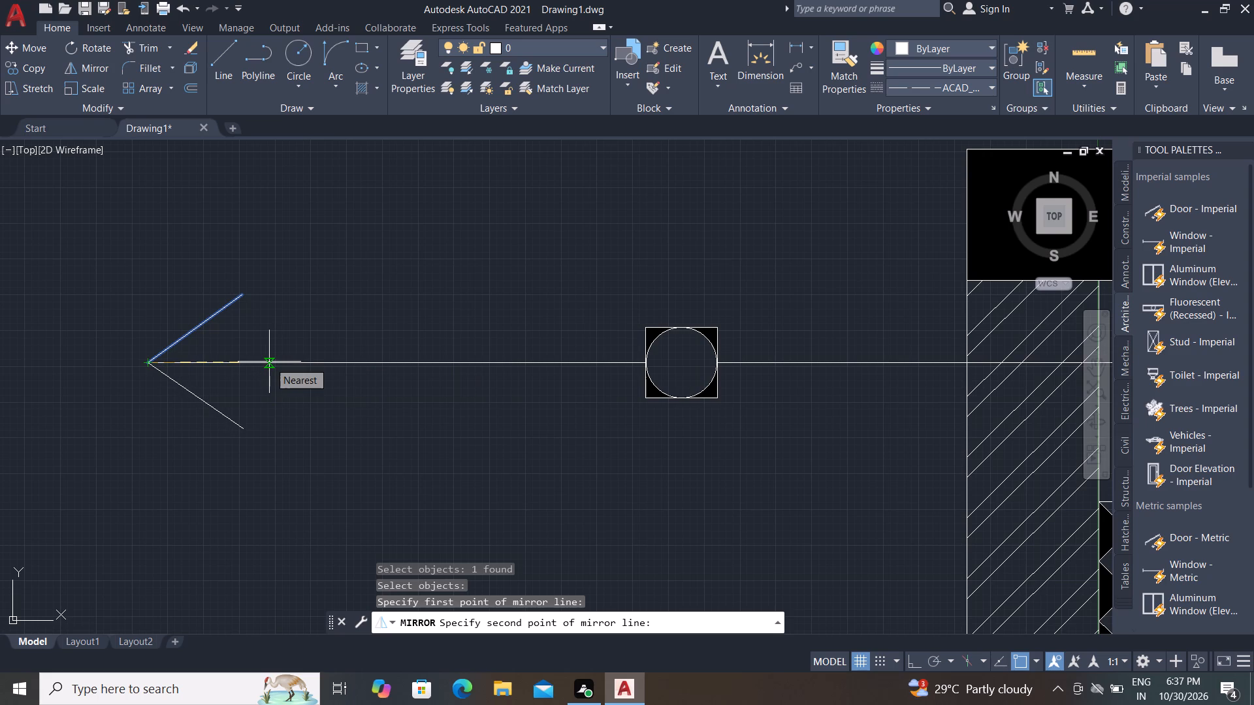
key("F8")
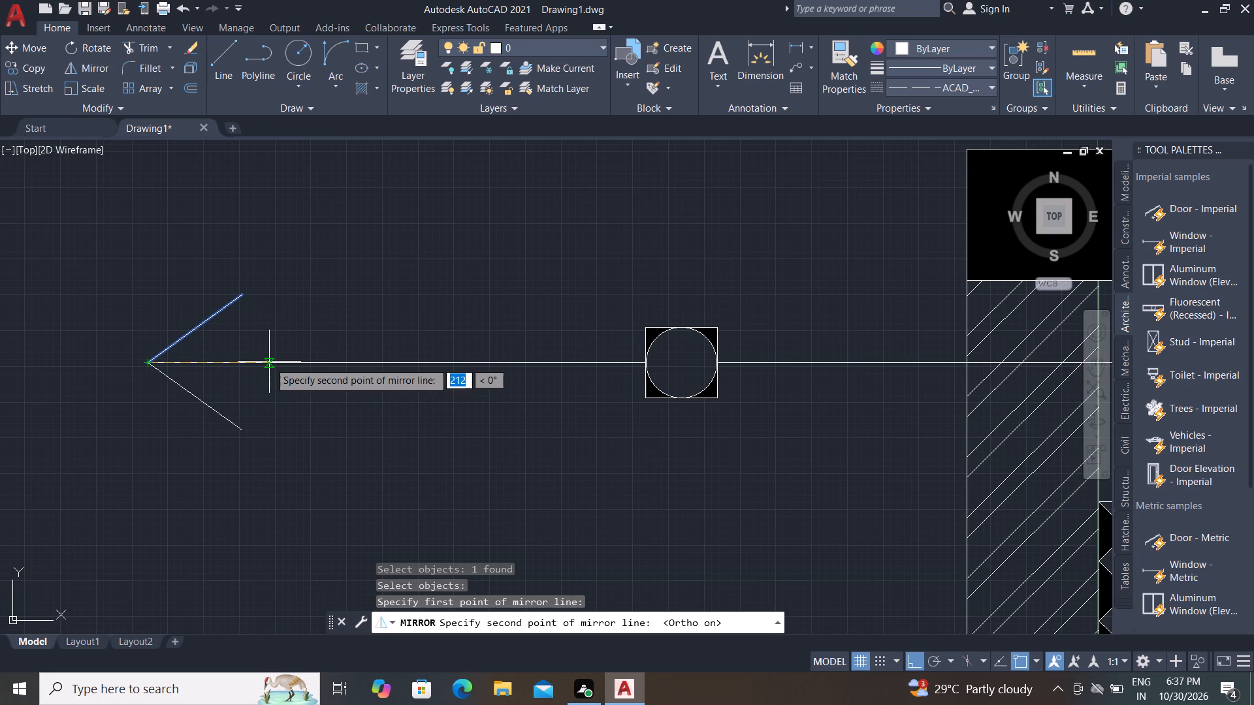
left_click(0, 433)
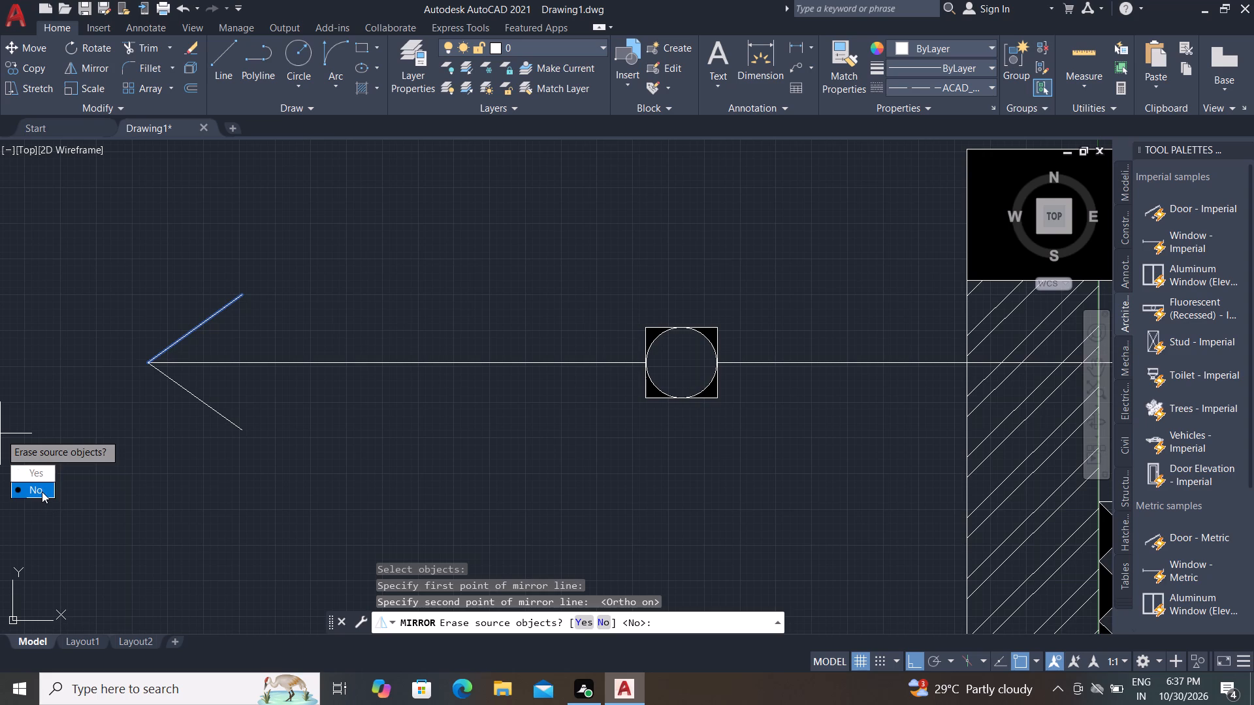
left_click_drag(42, 492, 0, 433)
Join the two diagonal arrowhead strokes on the upper leader line into a single polyline.
scroll(96, 420, "down", 2)
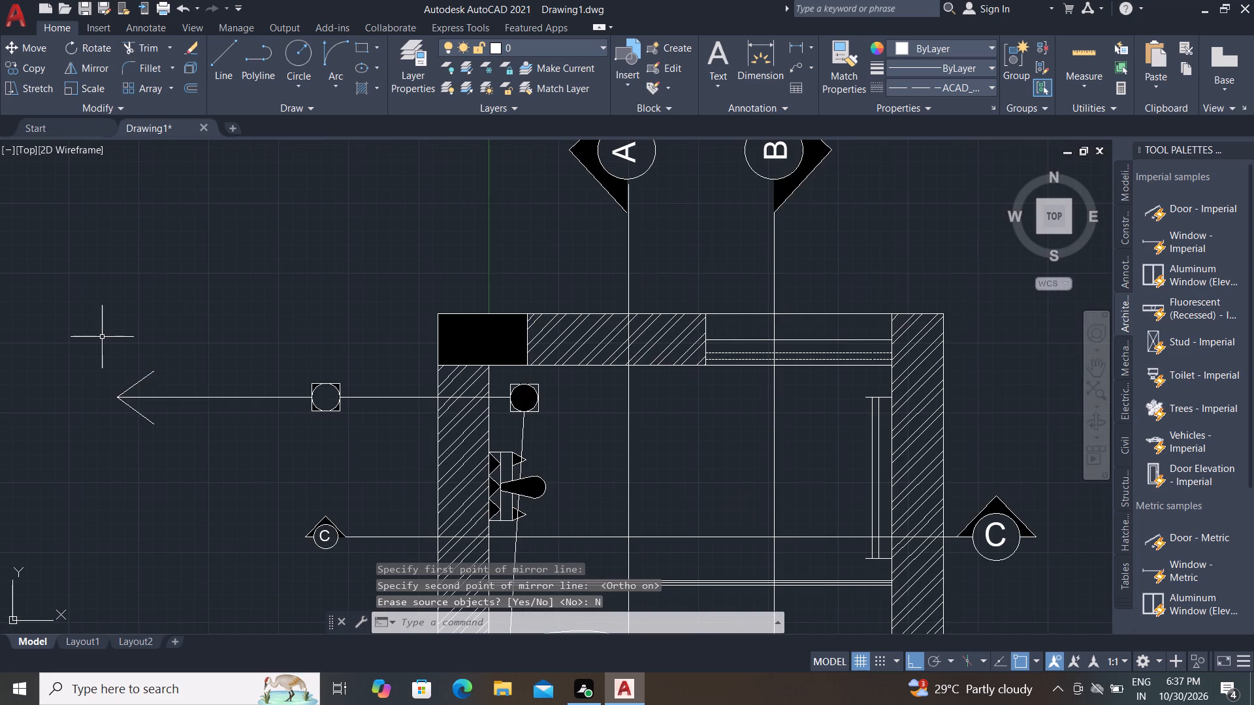
left_click(102, 337)
left_click(178, 440)
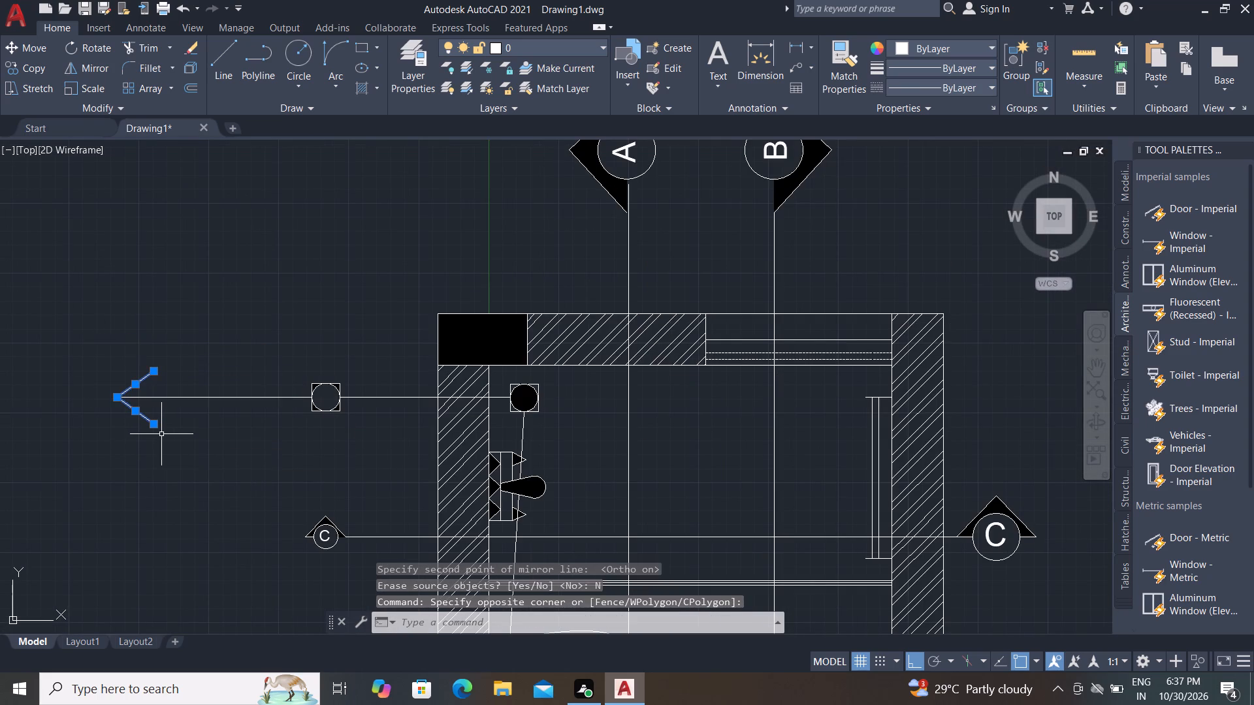
type("J")
key("space")
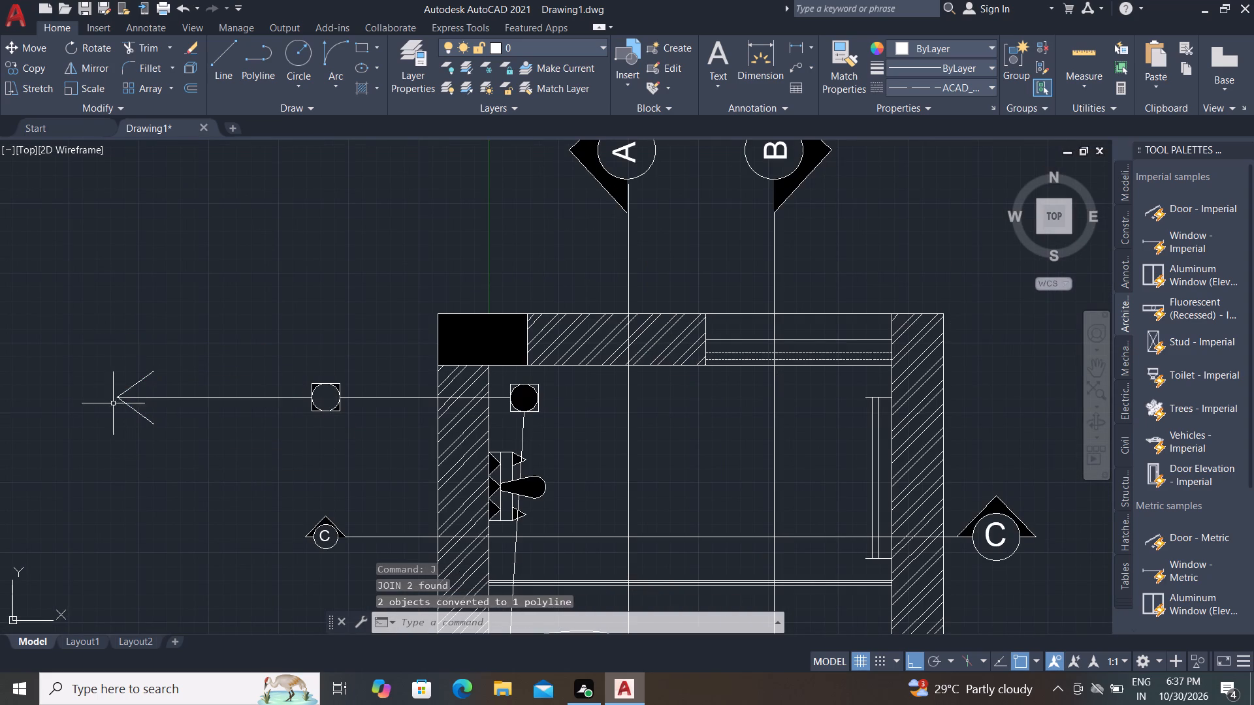
Copy the open arrowhead from its tip straight down onto the outer end of the dashed lower leader line.
left_click(126, 406)
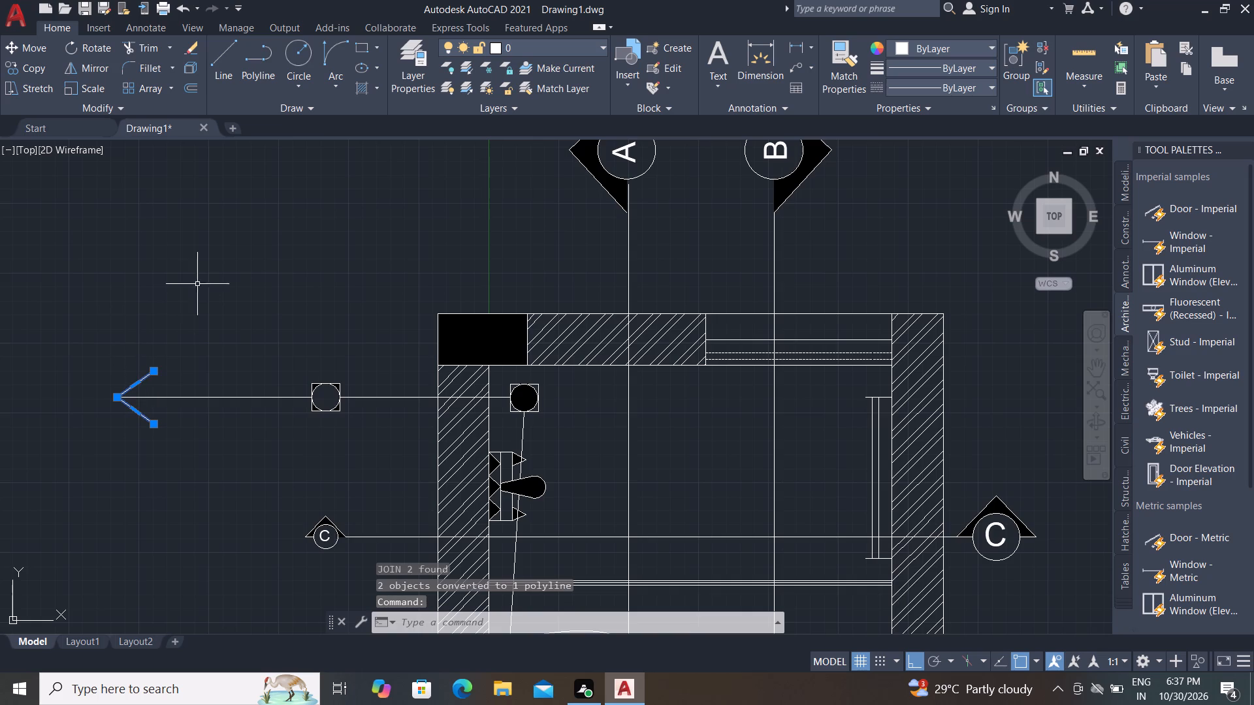
left_click(8, 66)
left_click(117, 398)
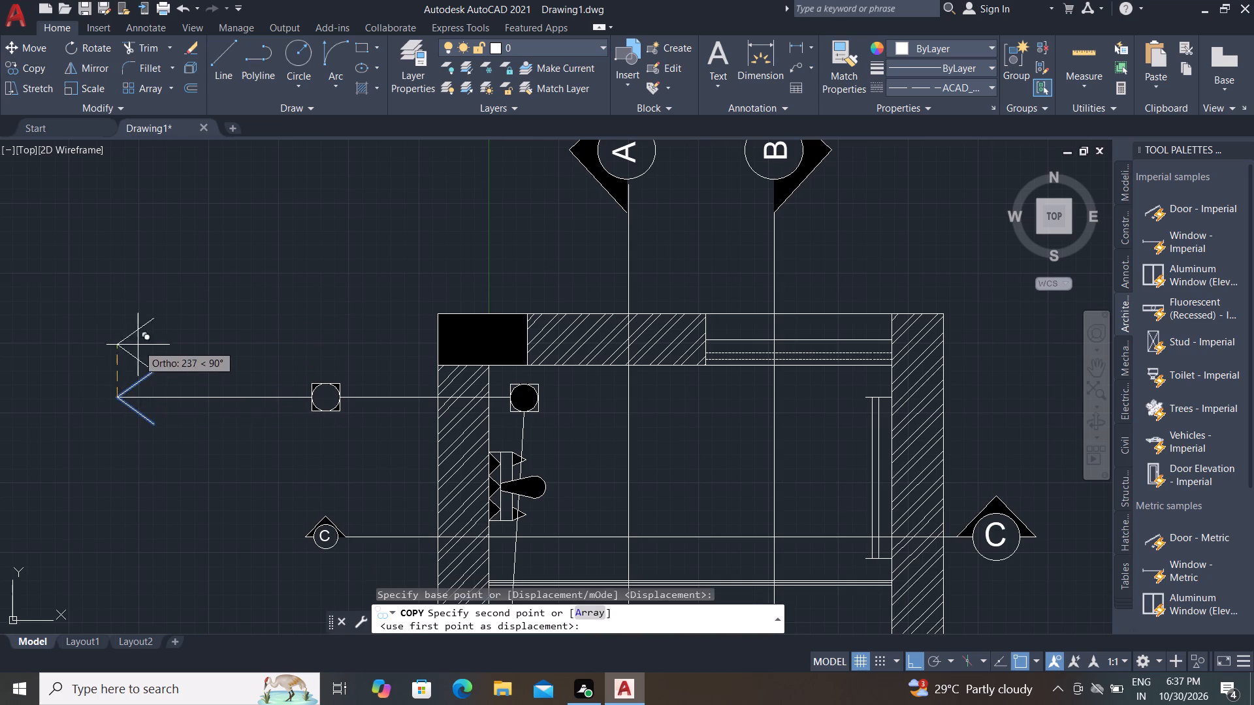
scroll(140, 342, "down", 2)
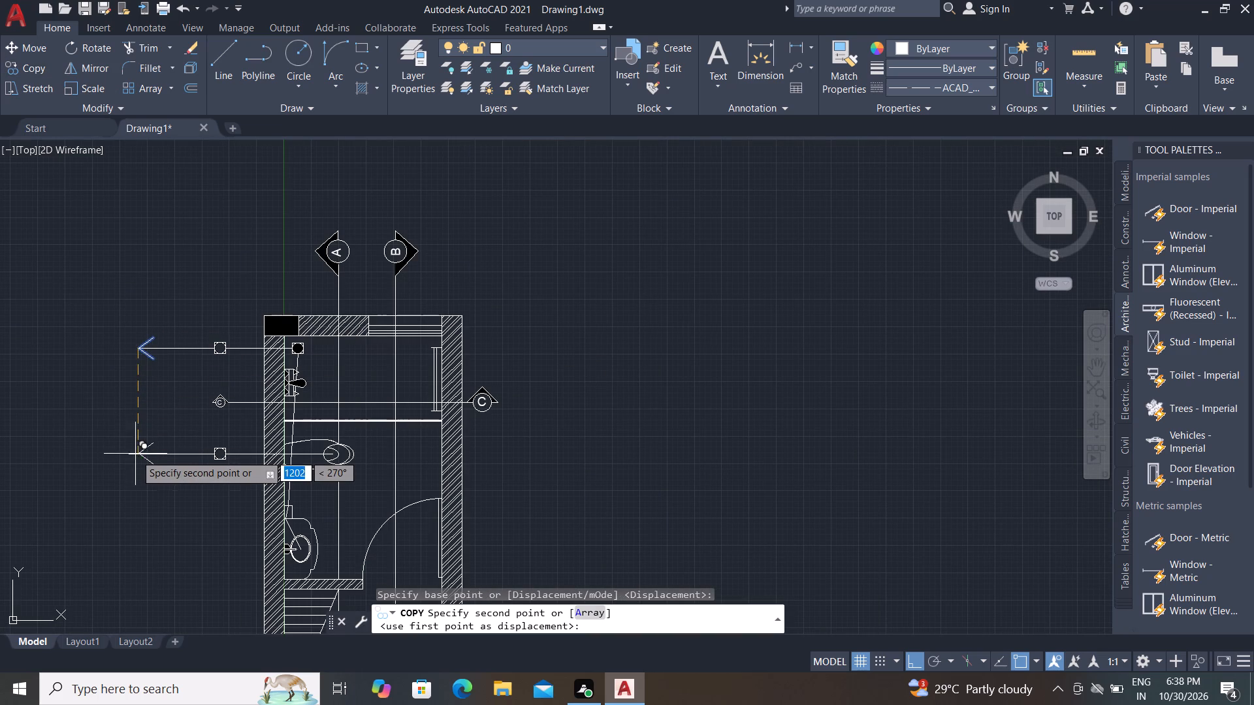
left_click(135, 452)
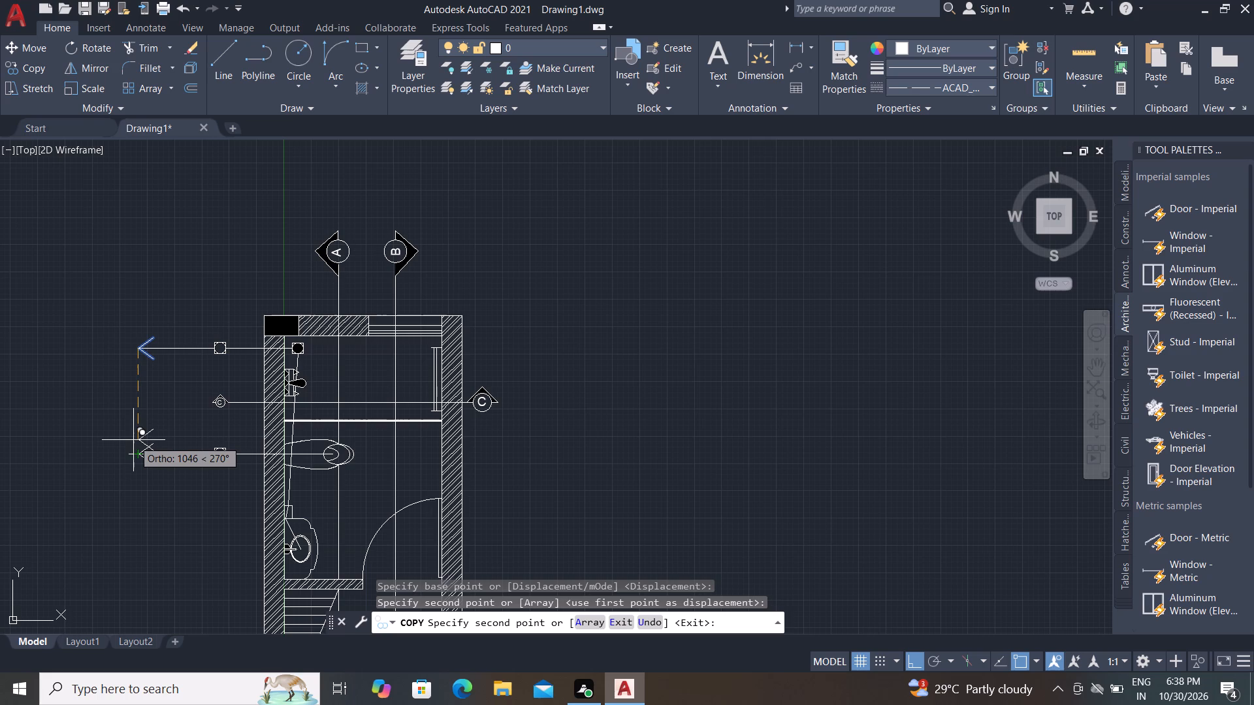
key("Escape")
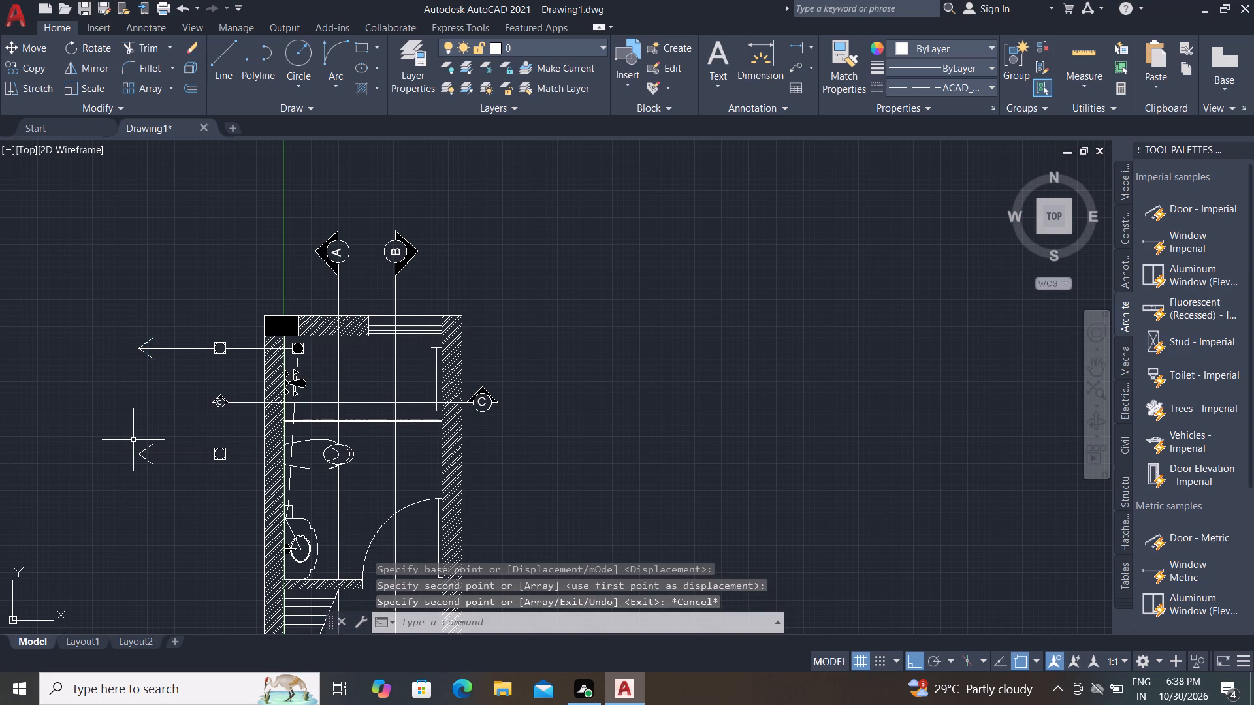
Trim the short piece of the lower leader line that sticks out beyond the copied arrowhead's tip.
type("TR")
key("space")
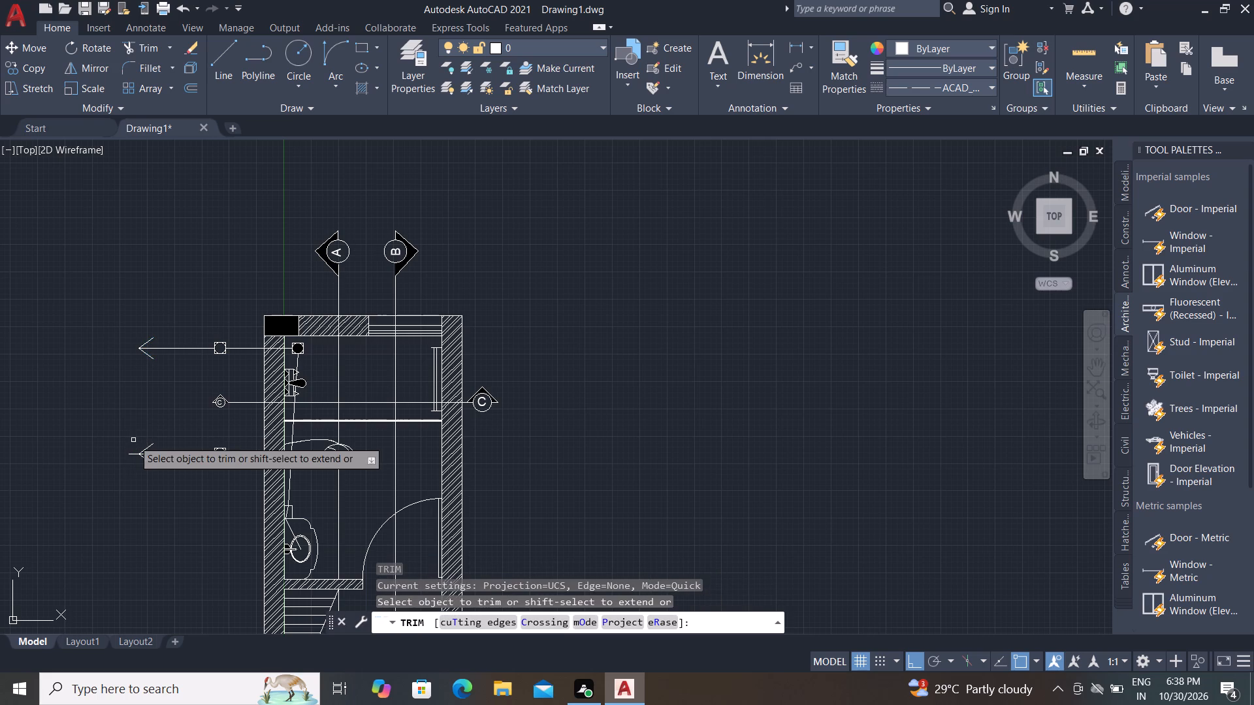
scroll(131, 452, "up", 2)
left_click(140, 432)
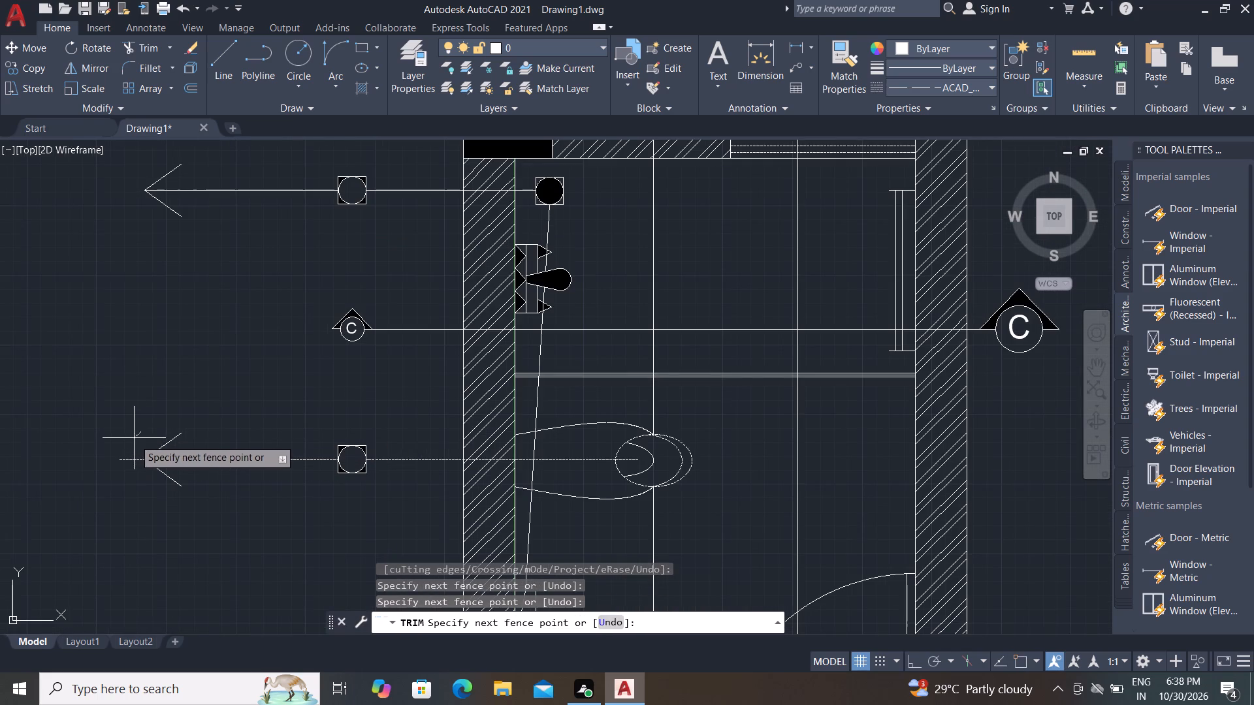
left_click(129, 474)
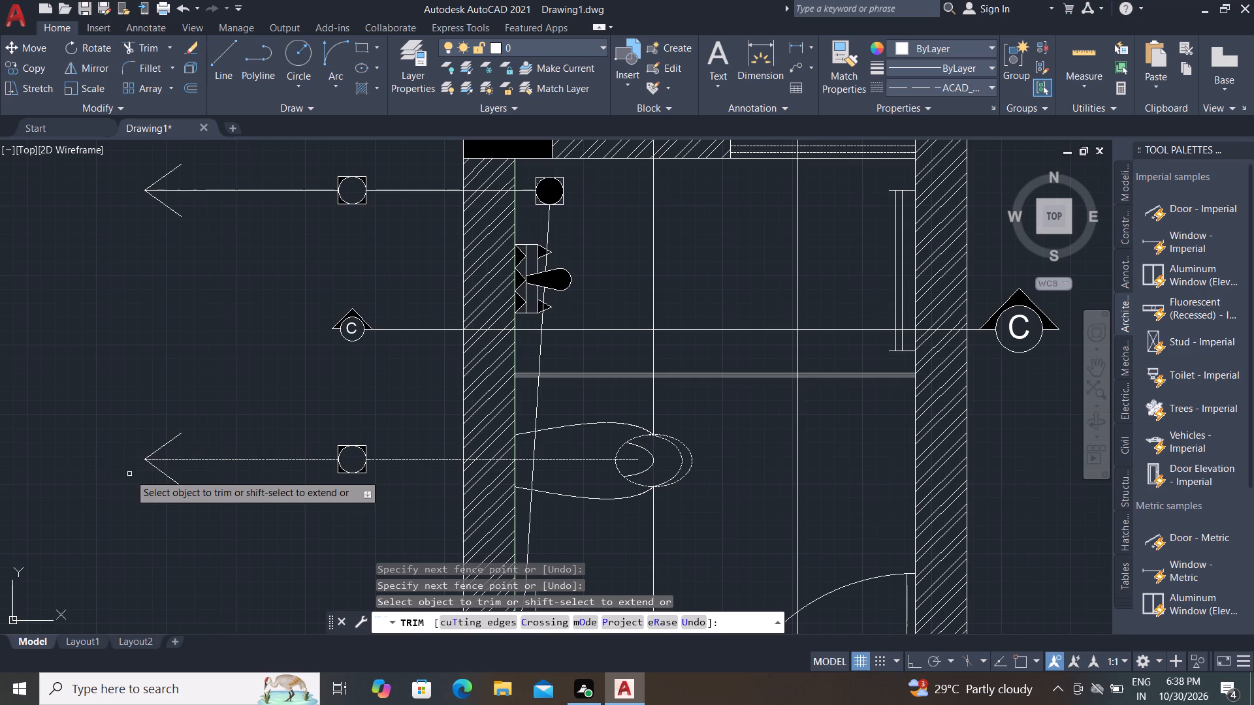
key("Escape")
key("Escape")
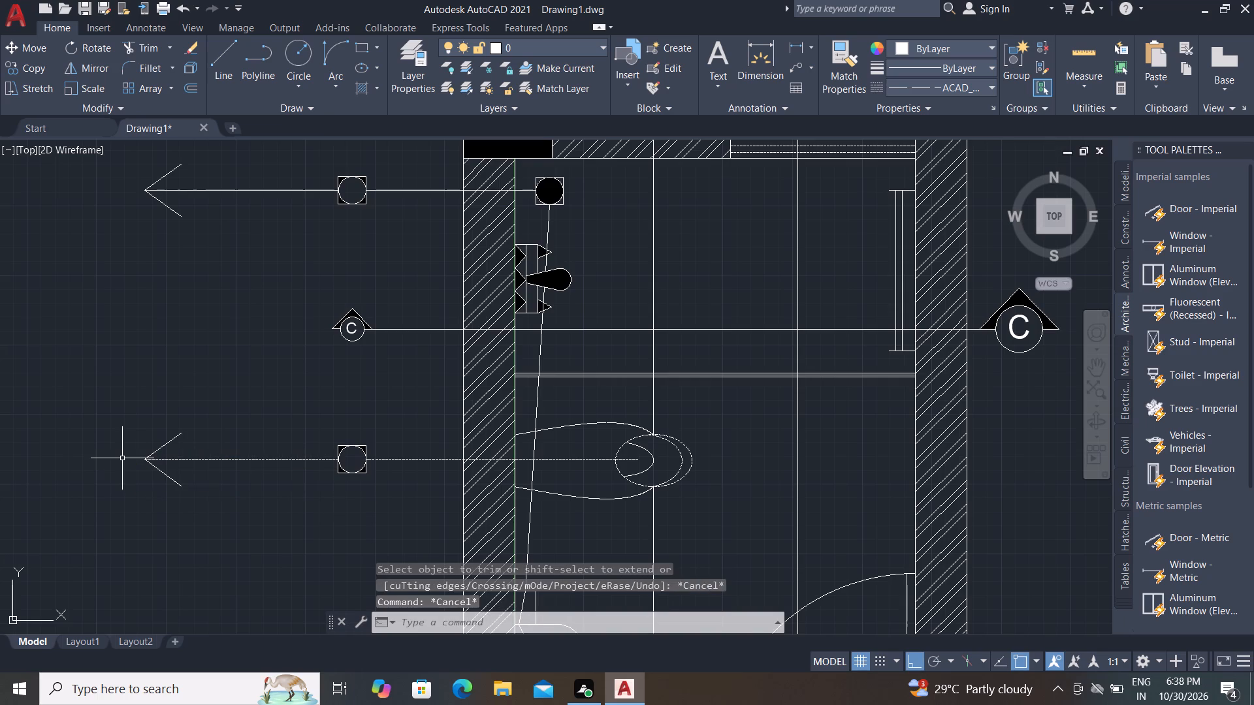
Match the properties of the vertical B section line onto the lower leader segment running from the square-and-circle symbol to the curved fixture.
scroll(106, 455, "down", 1)
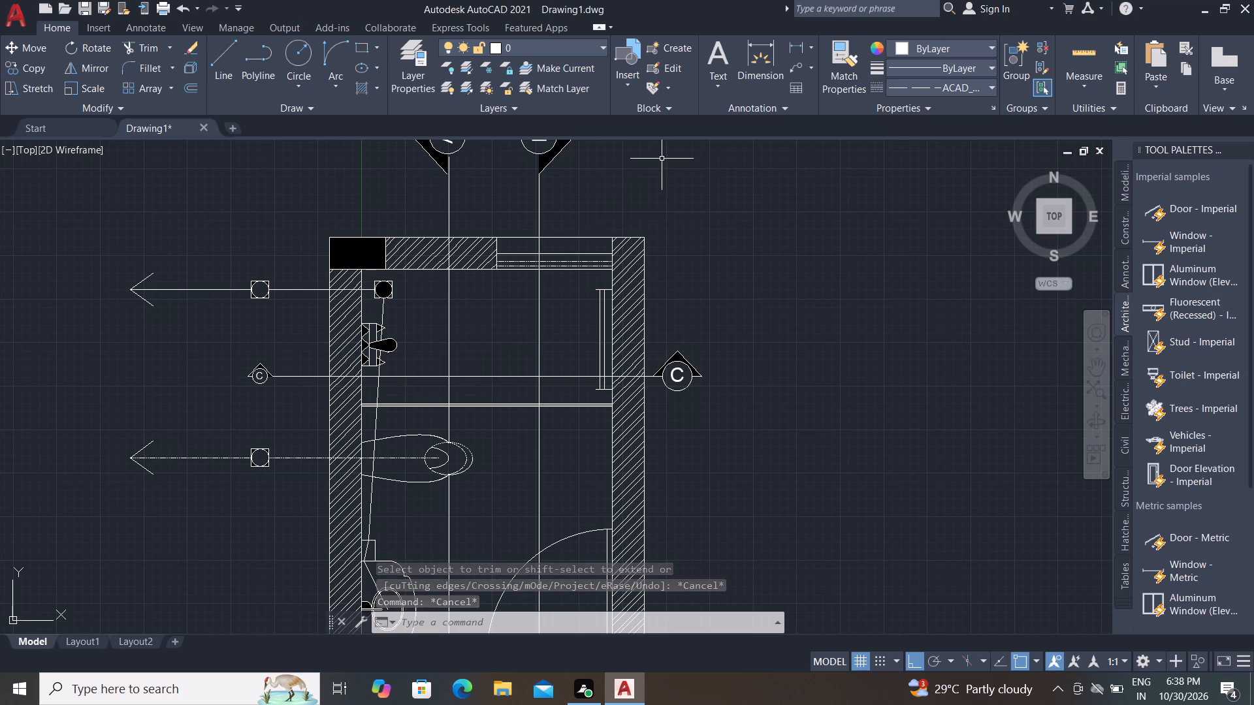
left_click(843, 72)
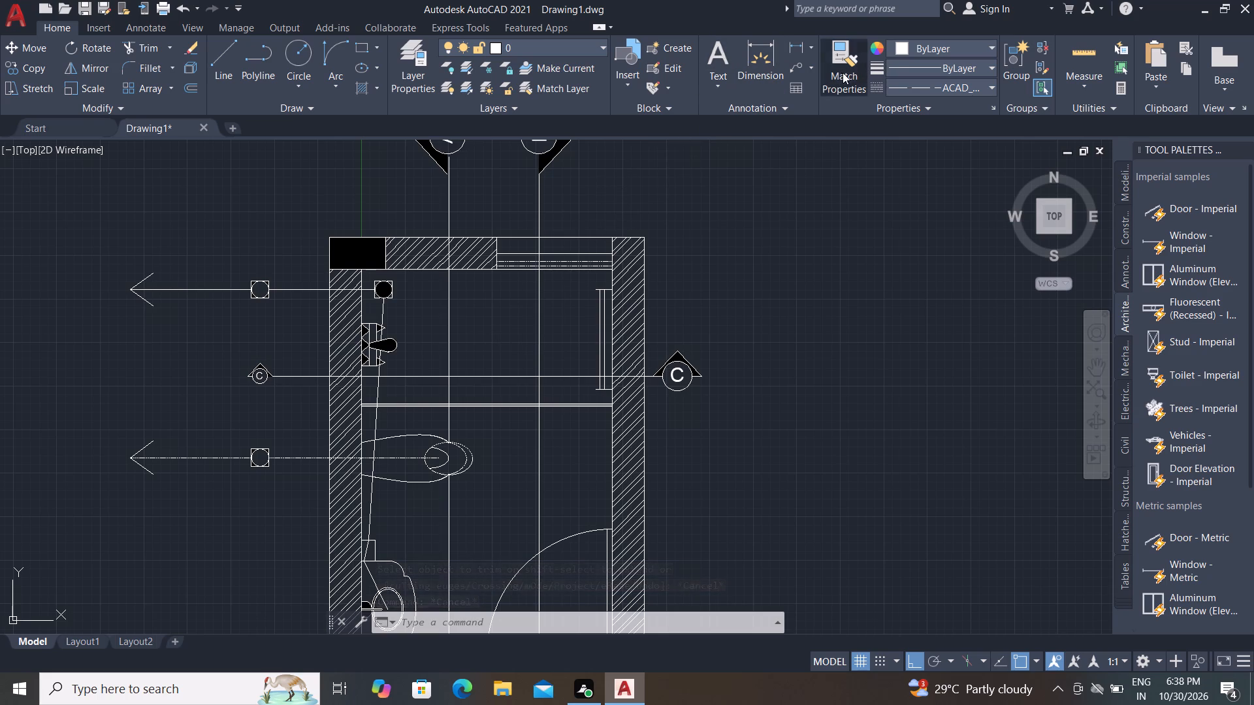
left_click(538, 330)
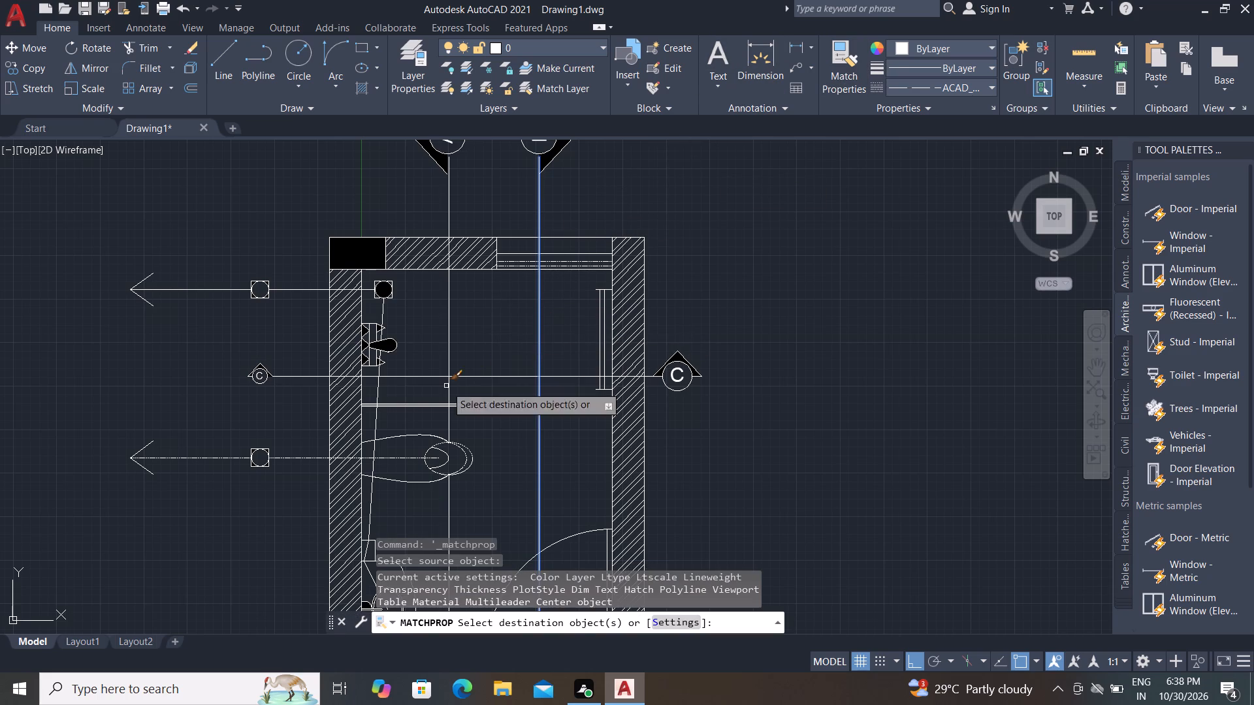
left_click(389, 456)
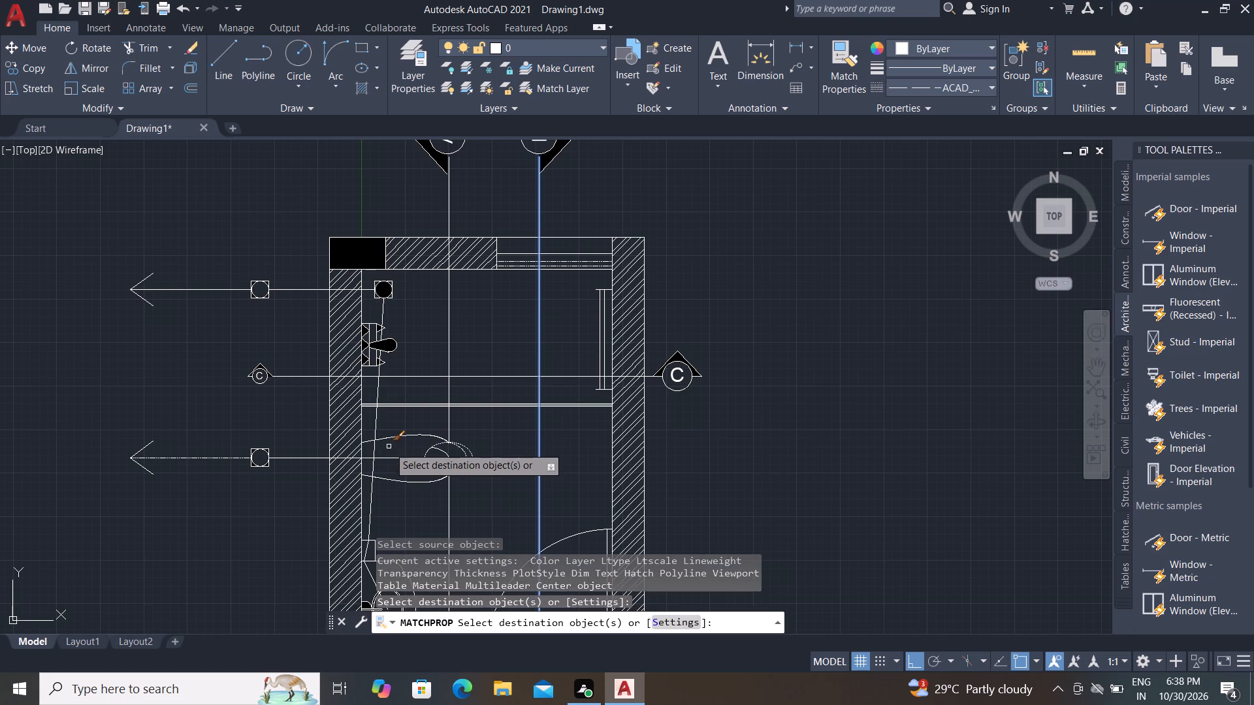
key("Escape")
key("Escape")
key("Escape")
key("Escape")
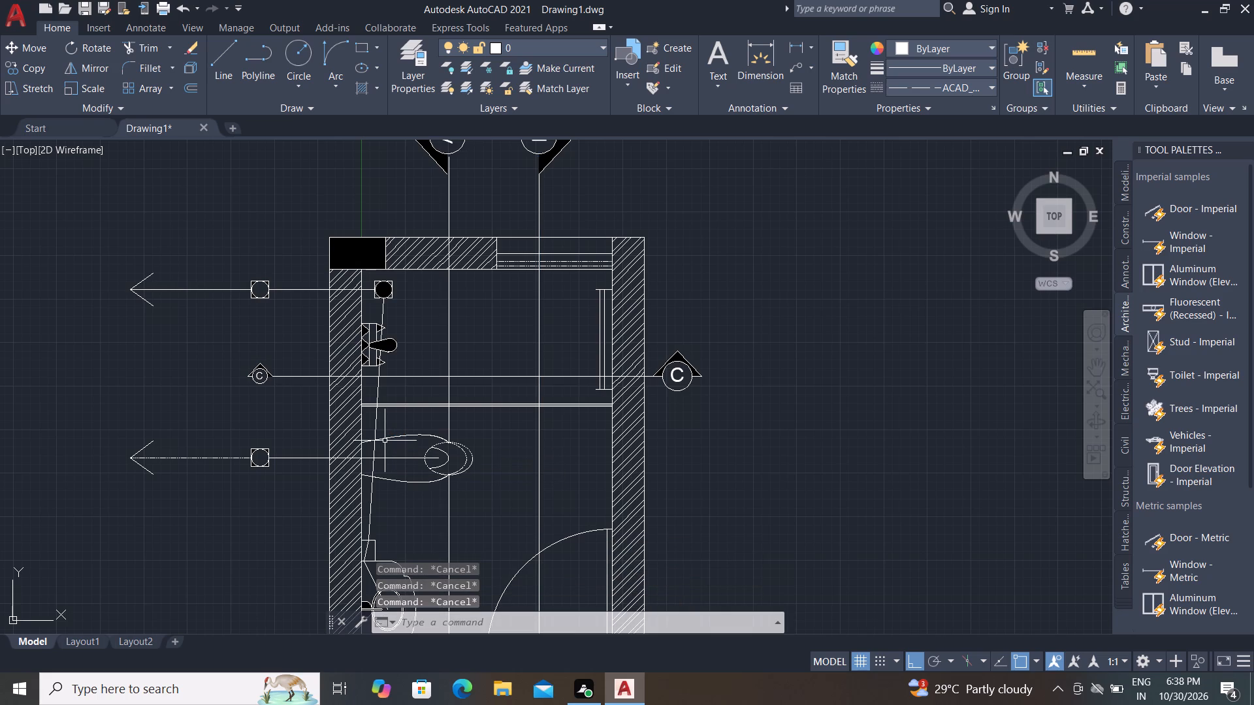
Delete the large C section marker at the right-hand end of the horizontal C section line.
scroll(426, 405, "down", 1)
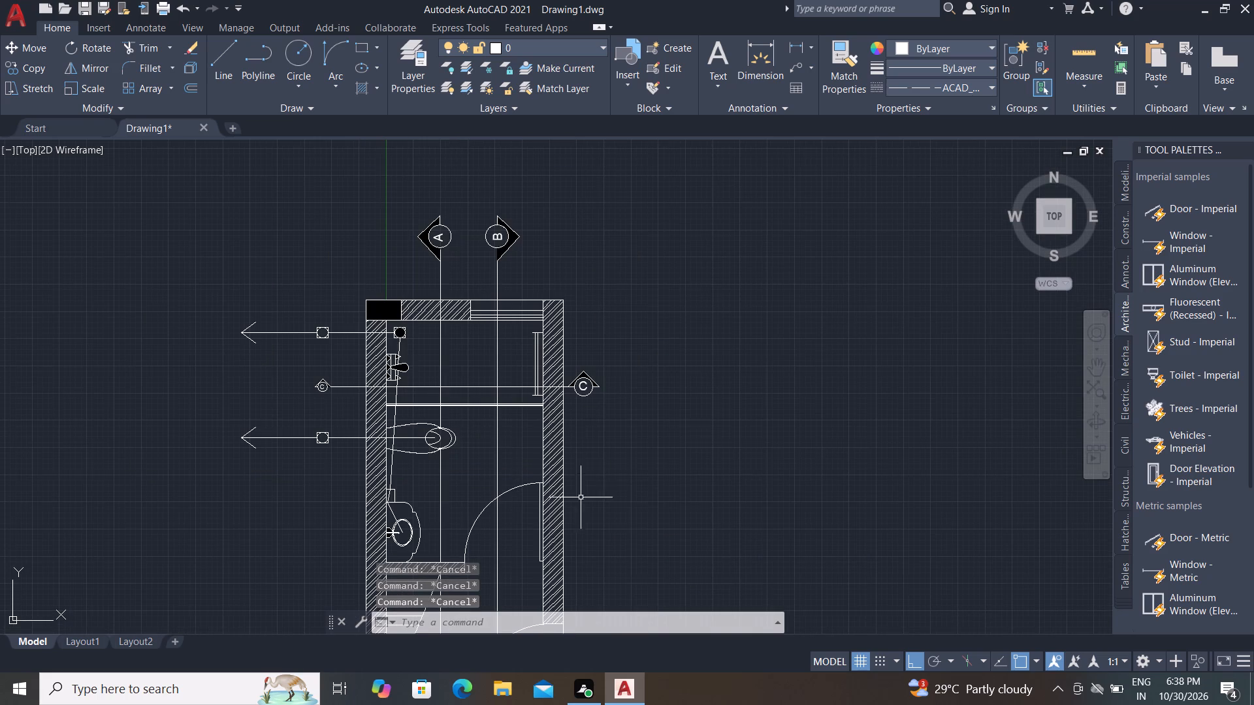
middle_click_drag(513, 433, 435, 407)
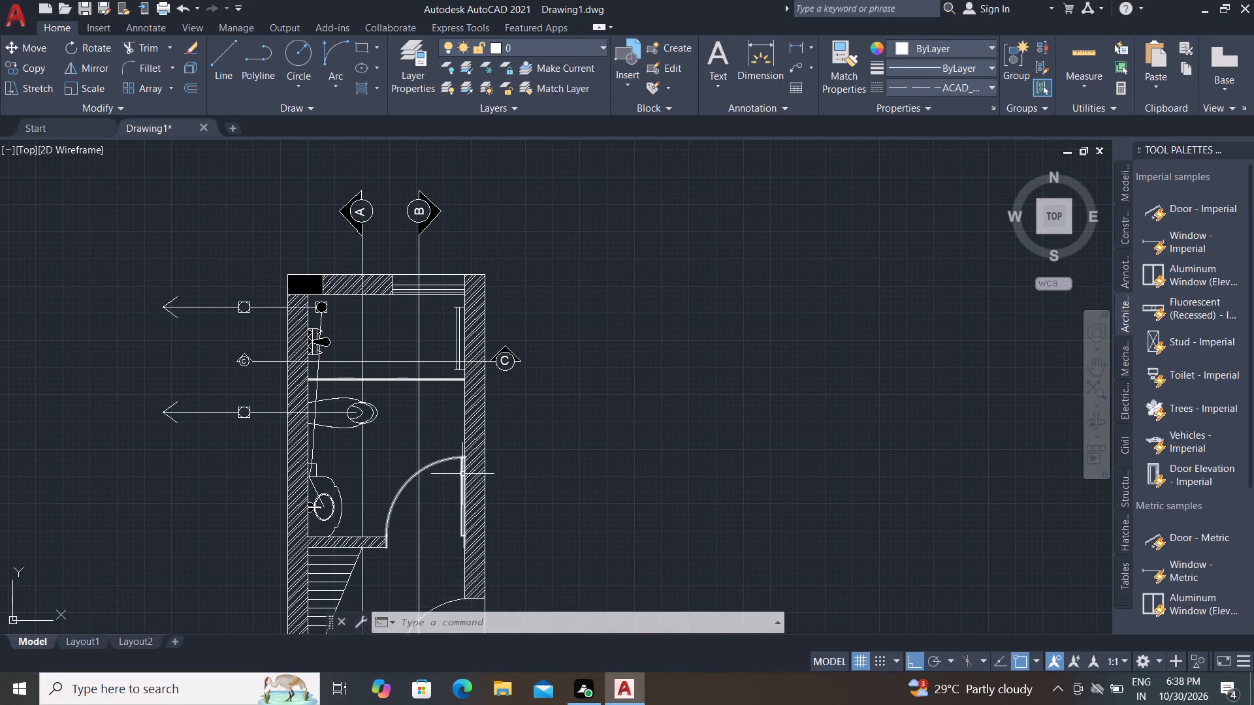
middle_click(334, 510)
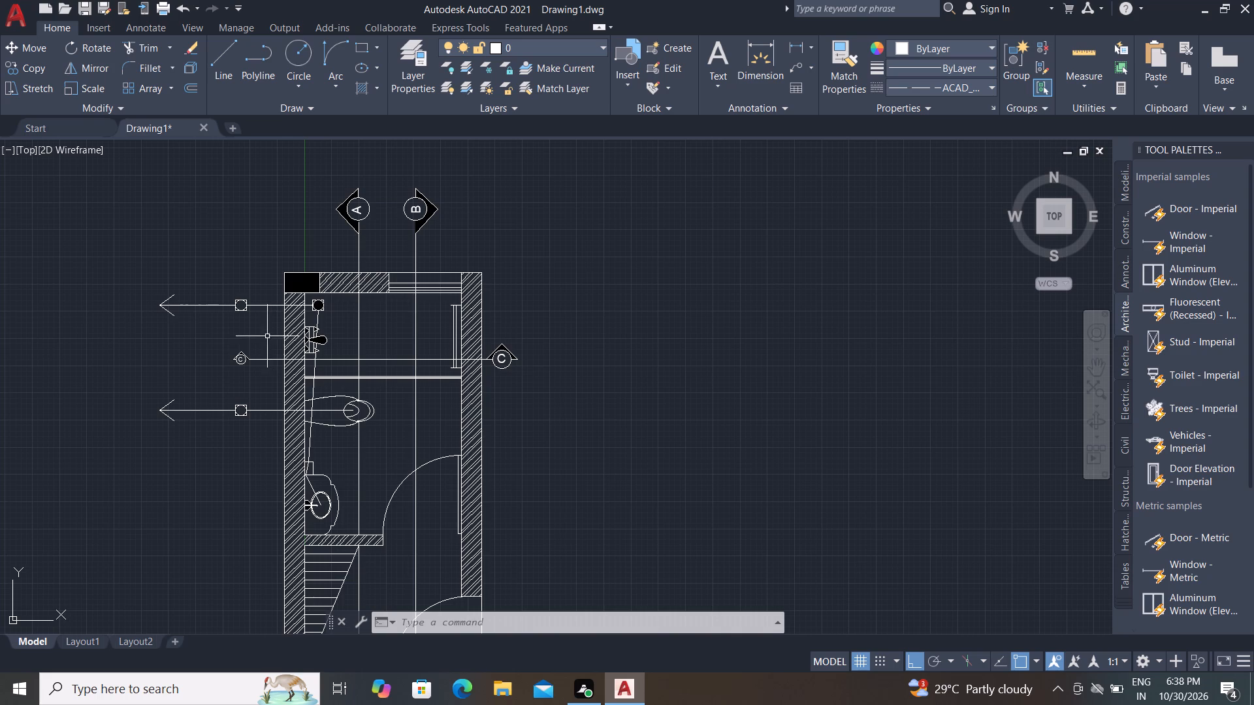
scroll(247, 354, "up", 1)
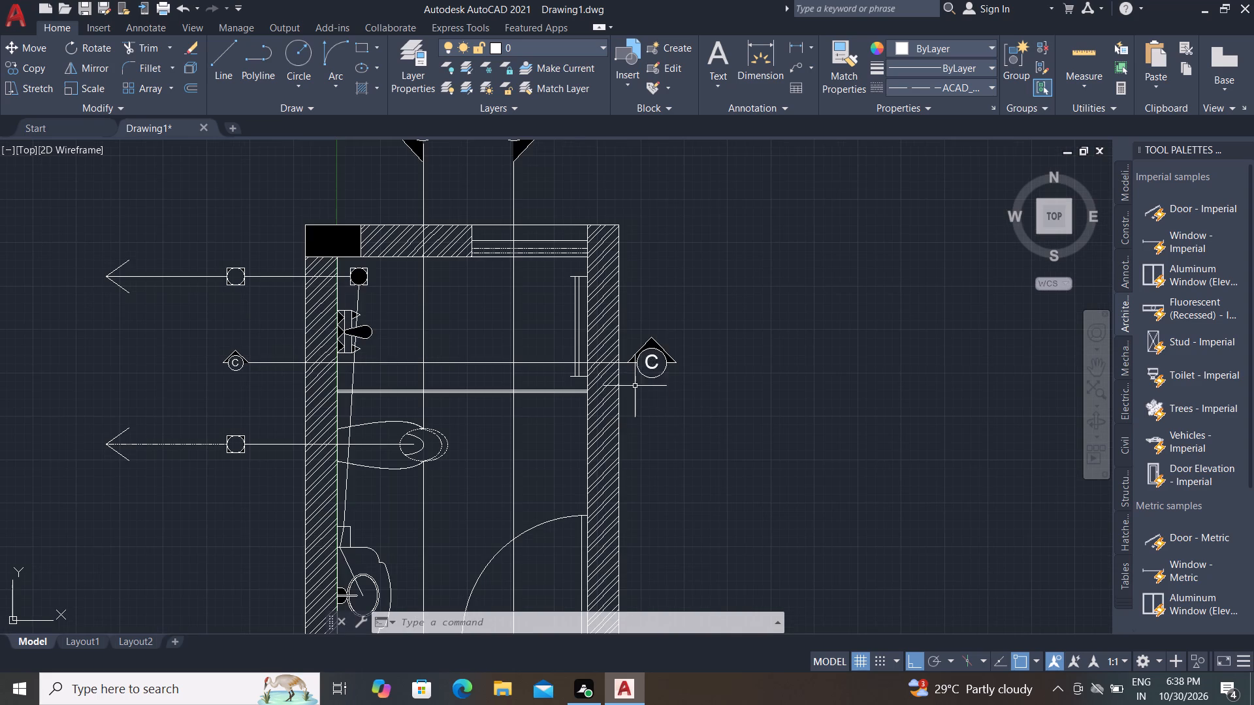
scroll(635, 386, "up", 2)
left_click(599, 233)
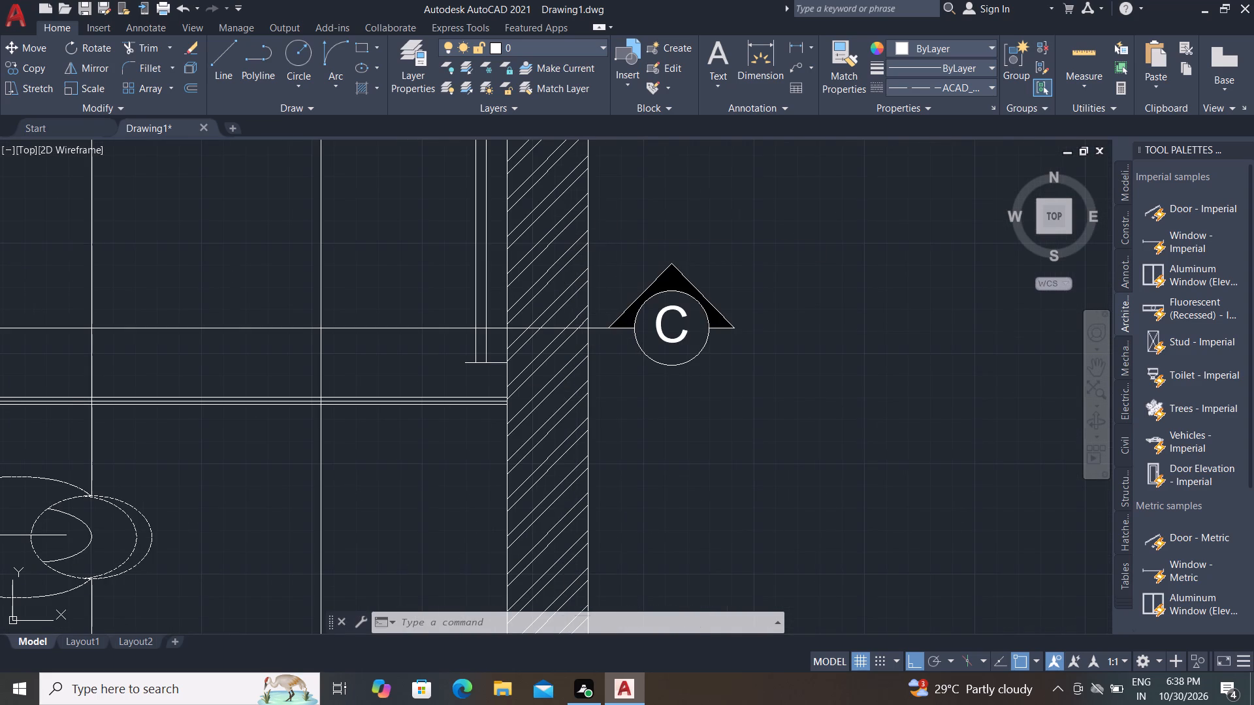
left_click(778, 394)
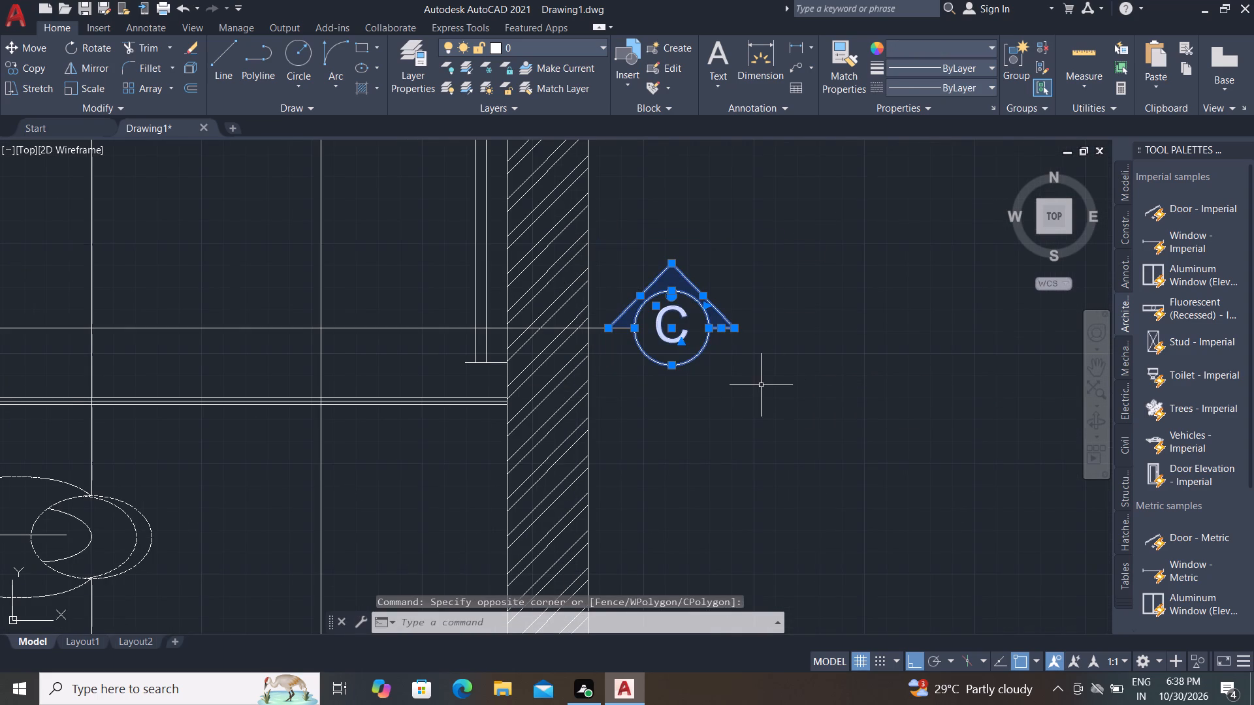
key("Delete")
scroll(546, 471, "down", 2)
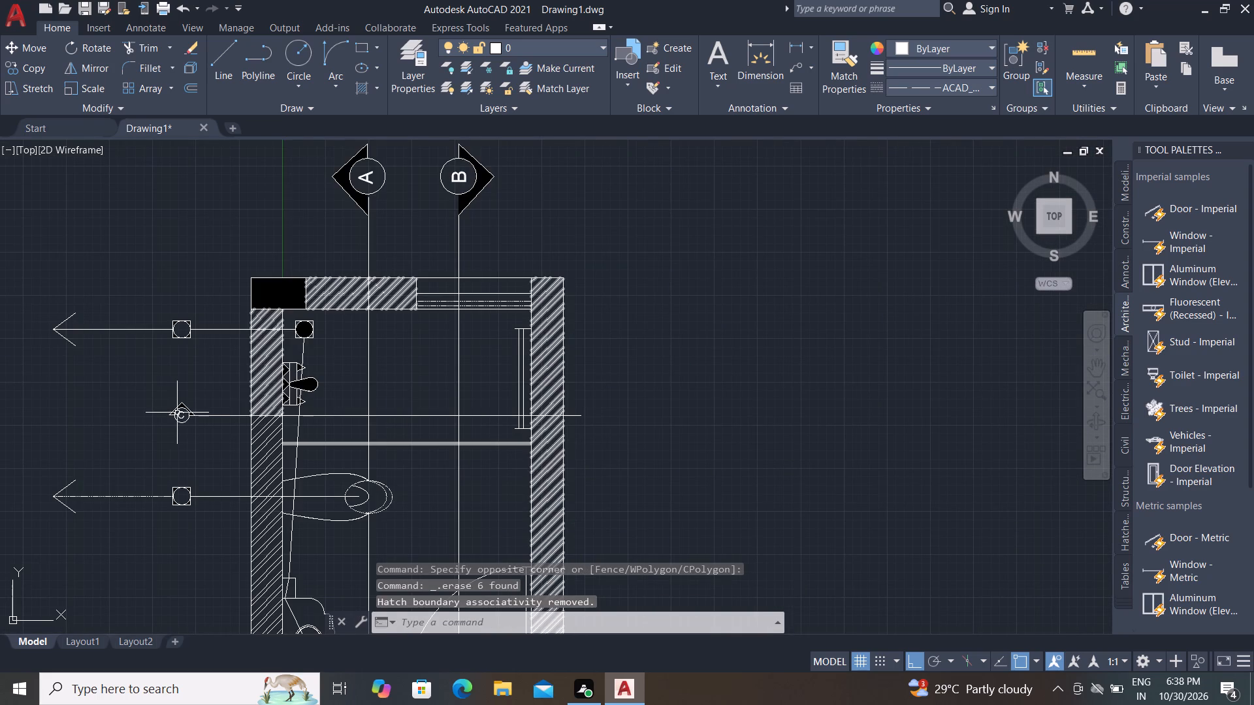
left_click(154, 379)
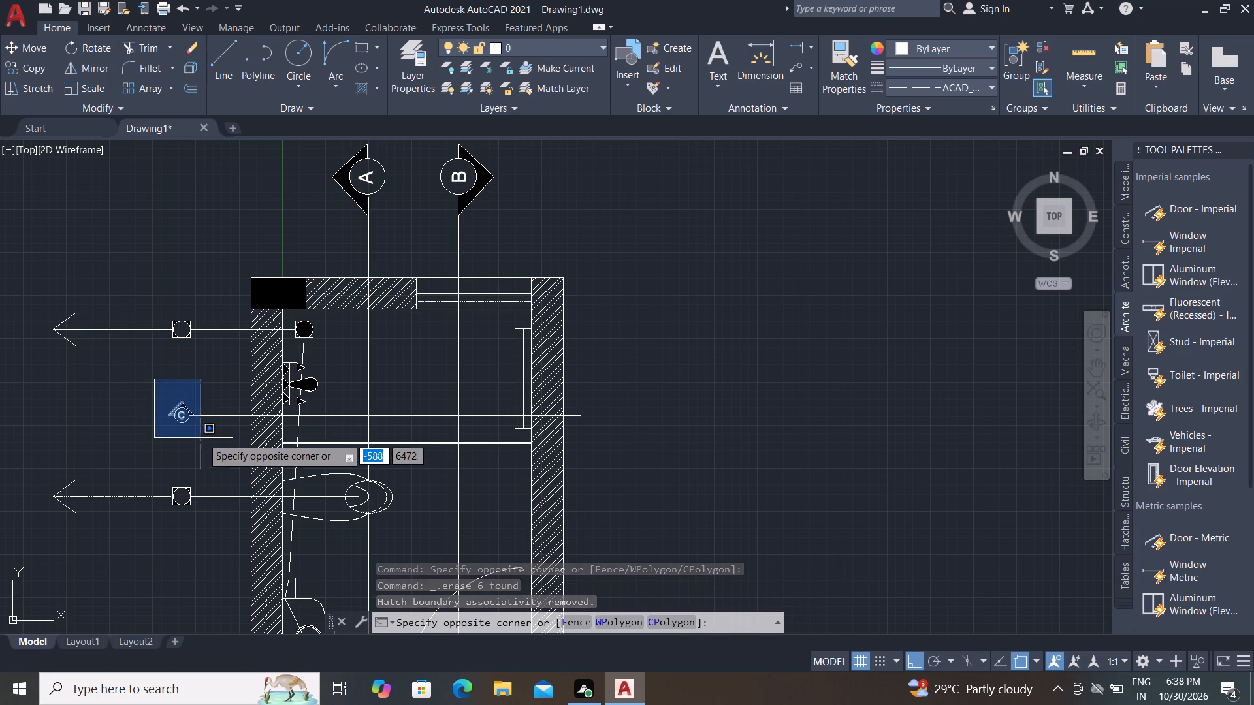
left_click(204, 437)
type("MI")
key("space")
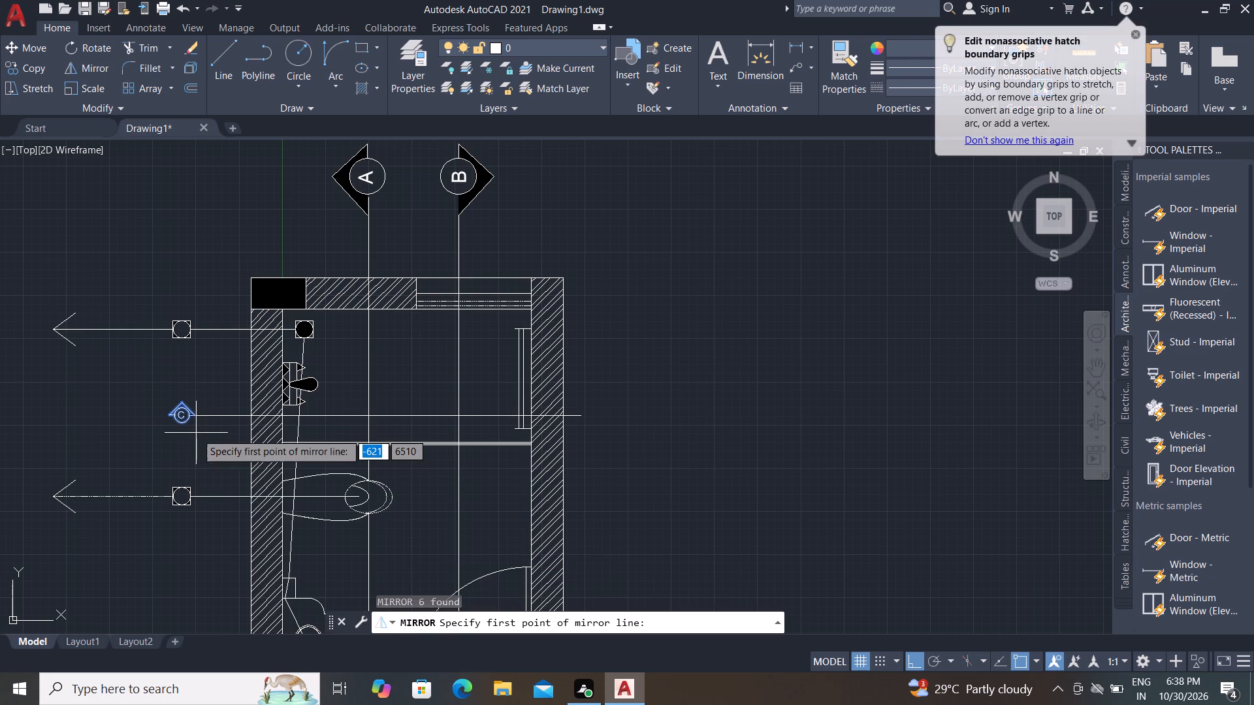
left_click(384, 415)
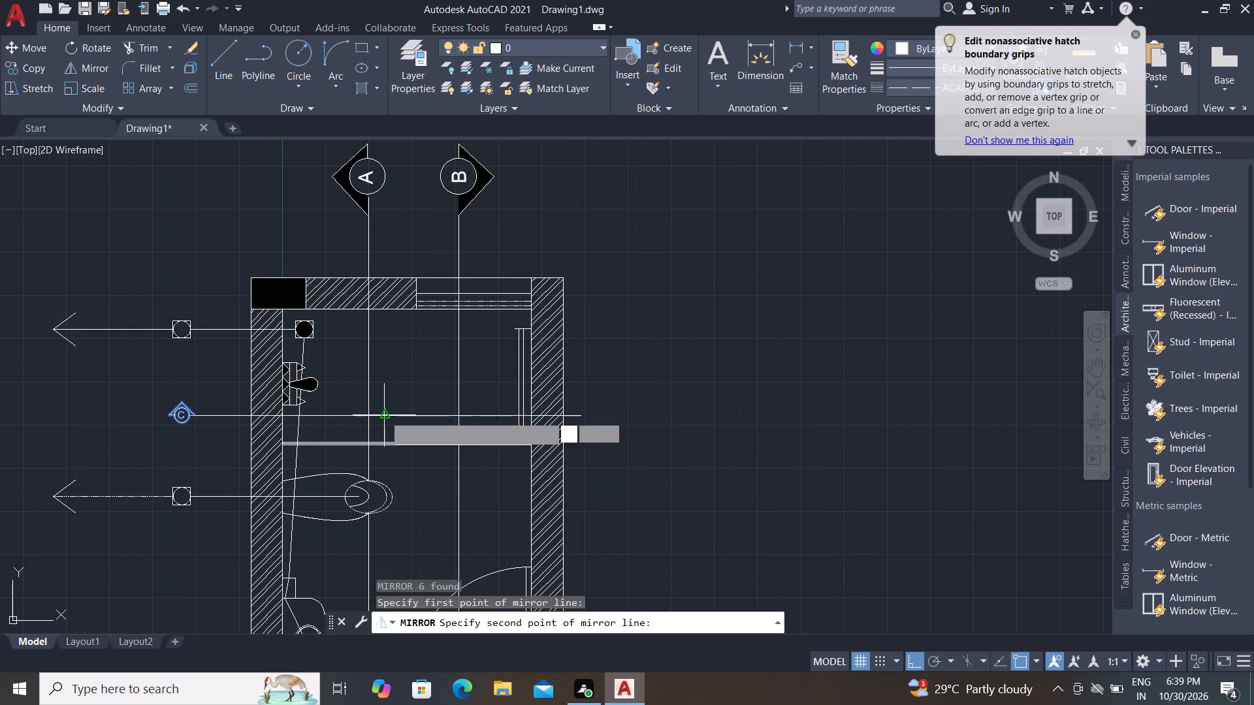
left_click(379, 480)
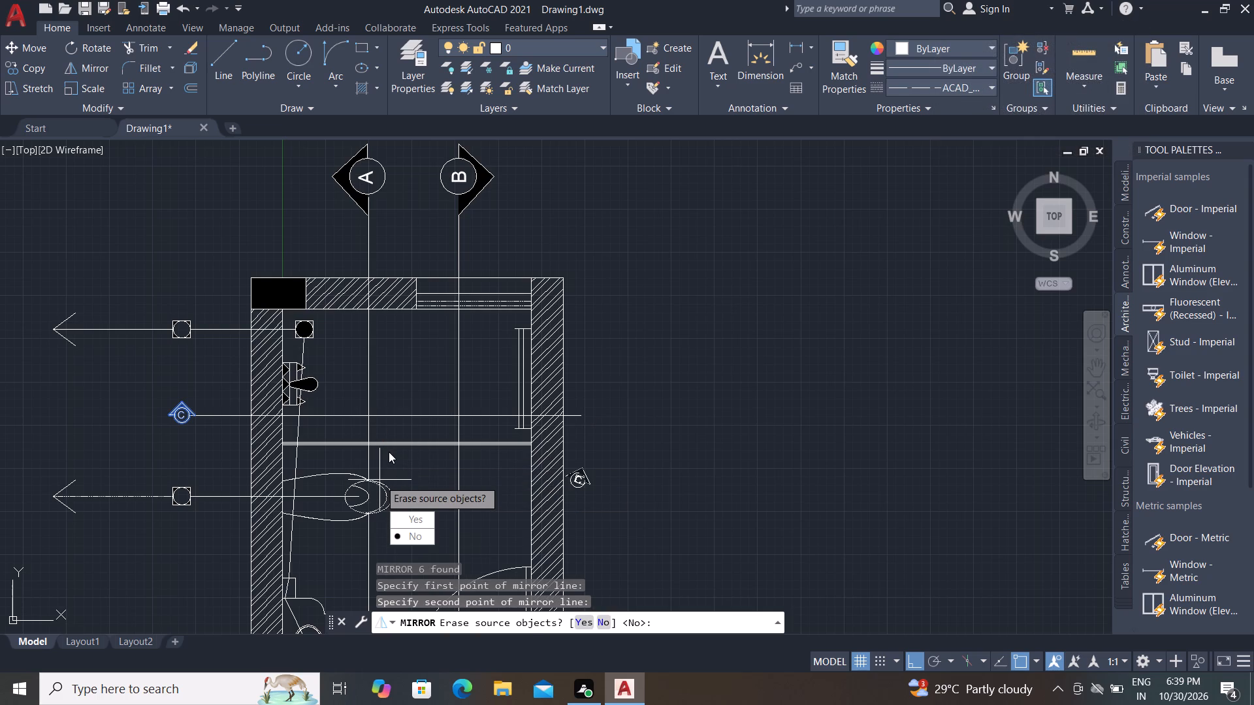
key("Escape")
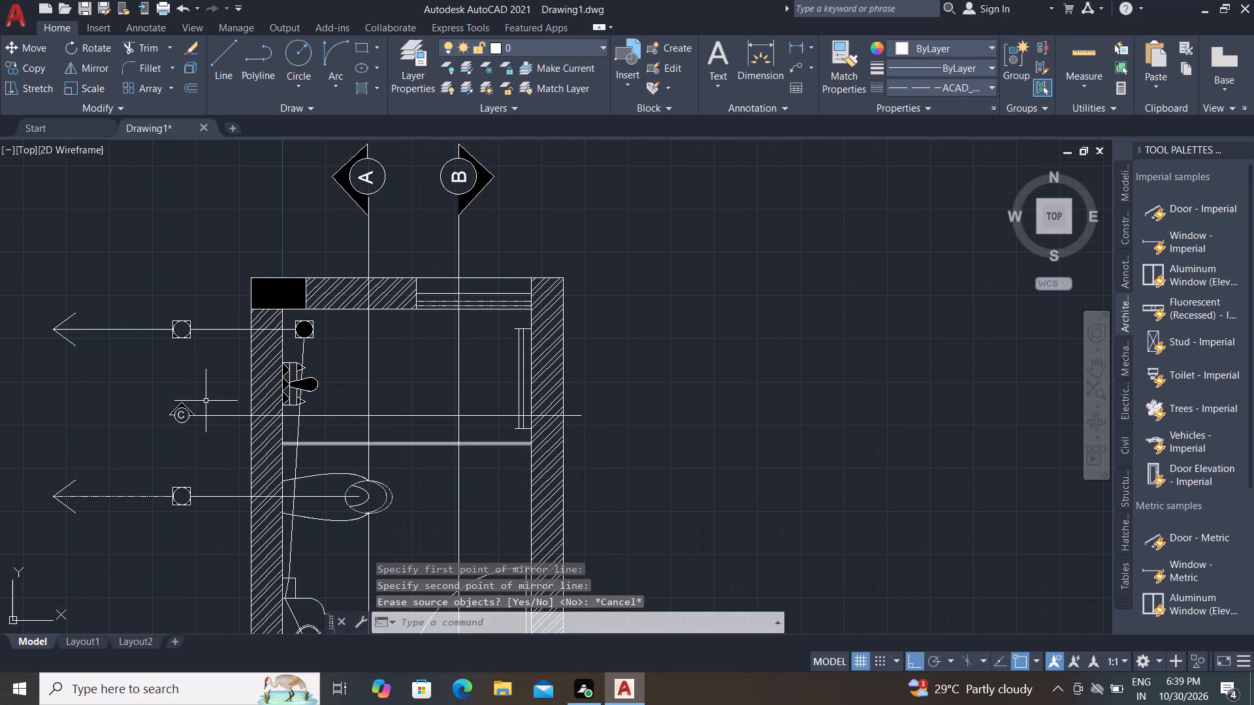
Mirror the small C marker about a vertical axis through the C section line's midpoint, keeping the original.
left_click(154, 379)
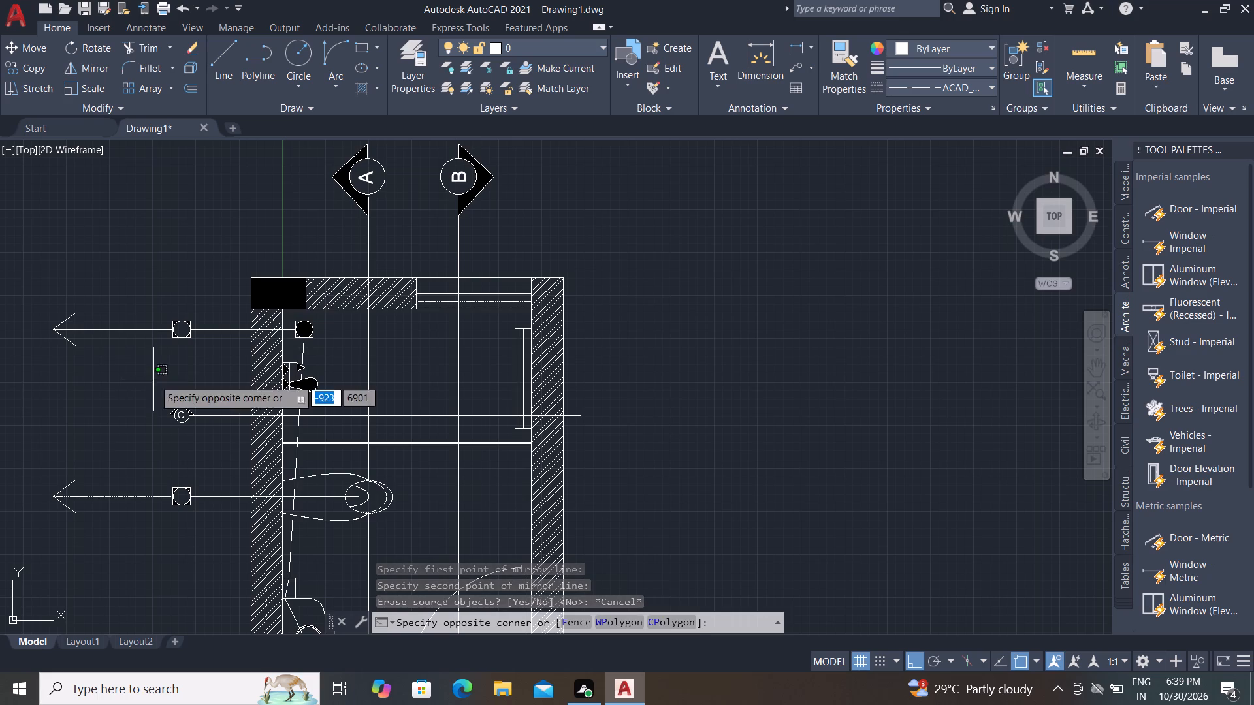
left_click(192, 446)
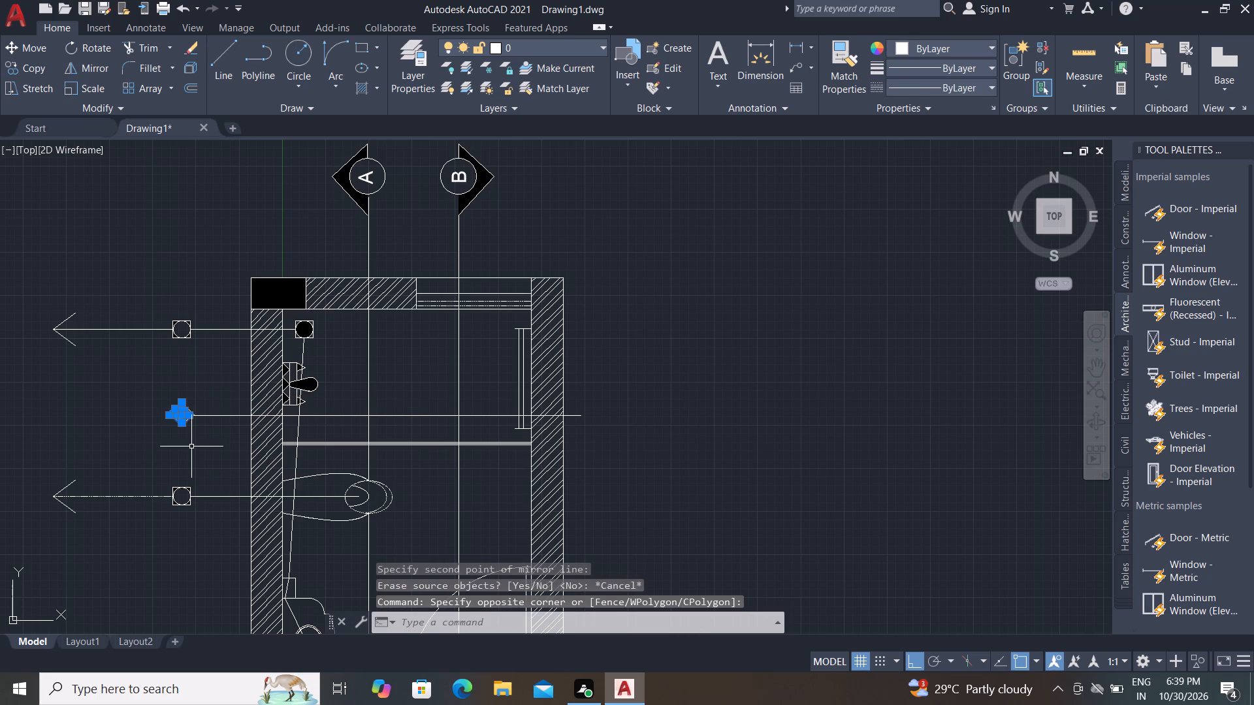
type("MI")
key("space")
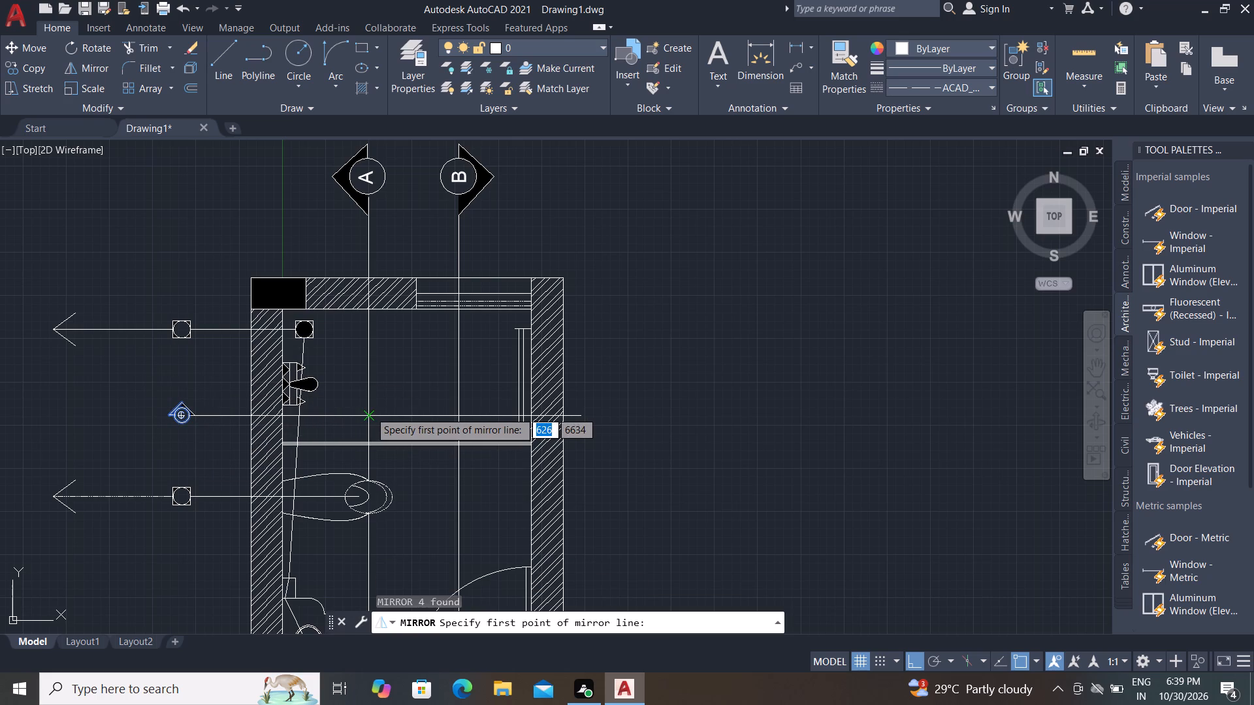
left_click(388, 413)
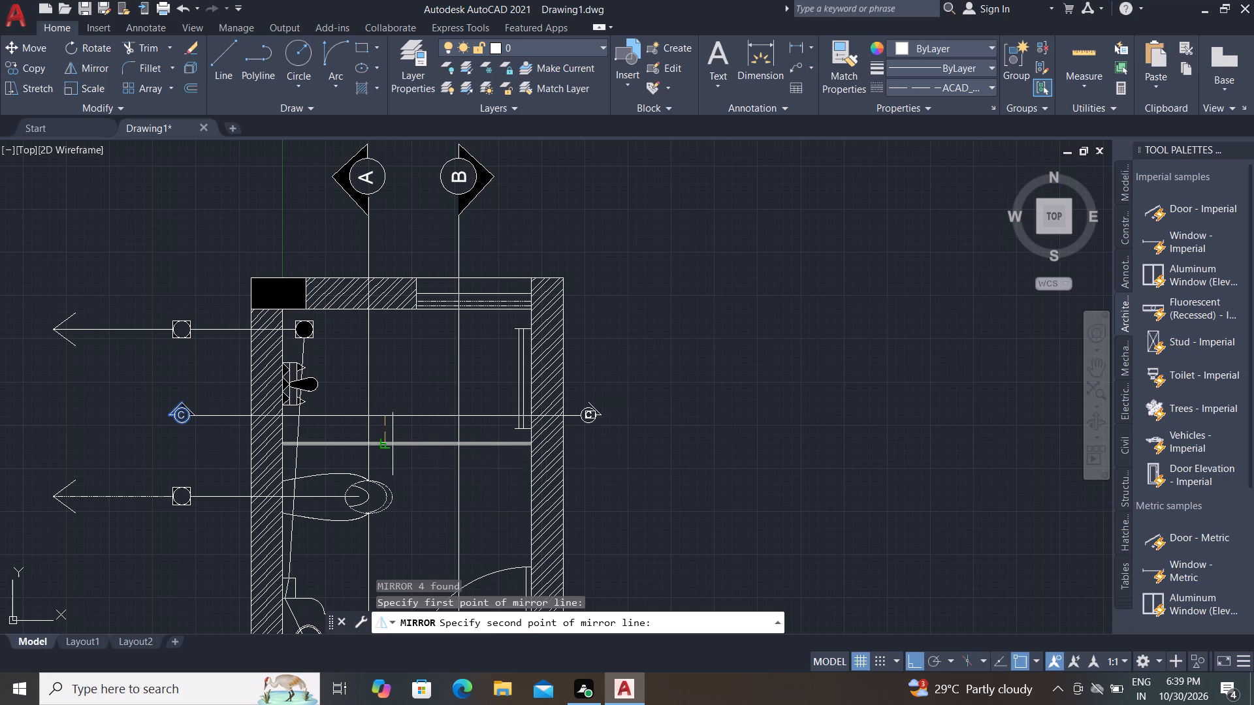
left_click(392, 463)
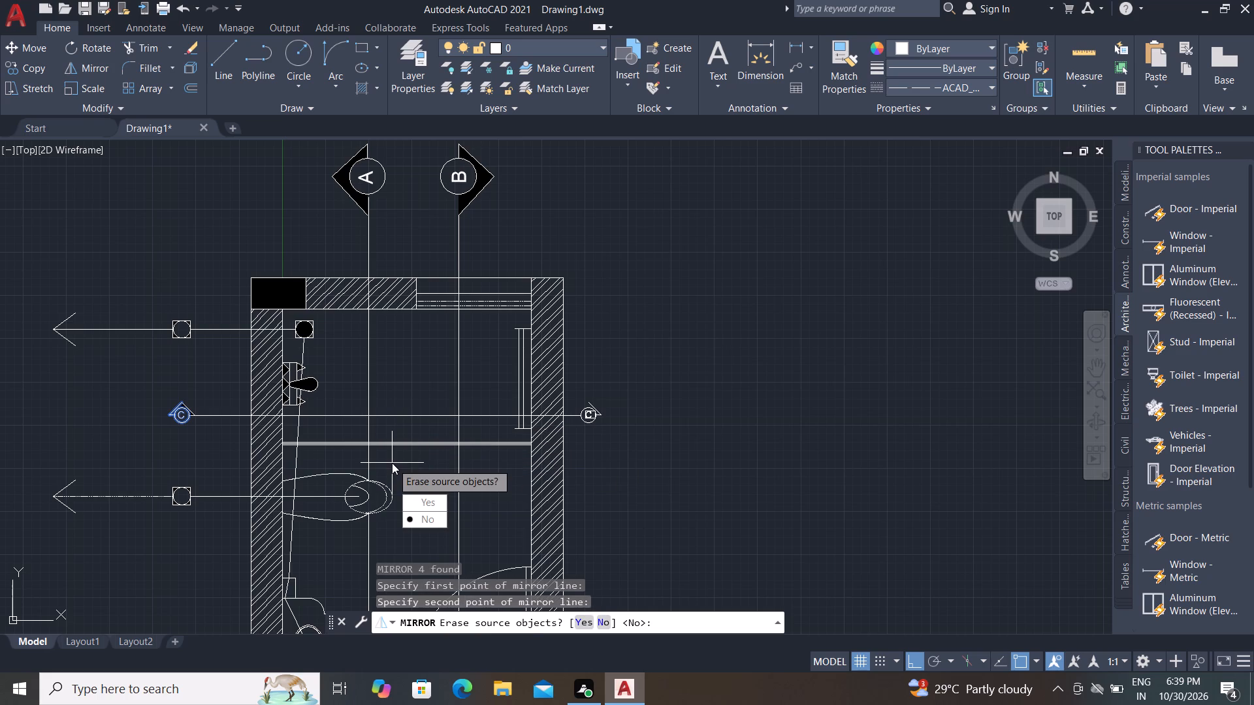
left_click_drag(406, 516, 392, 463)
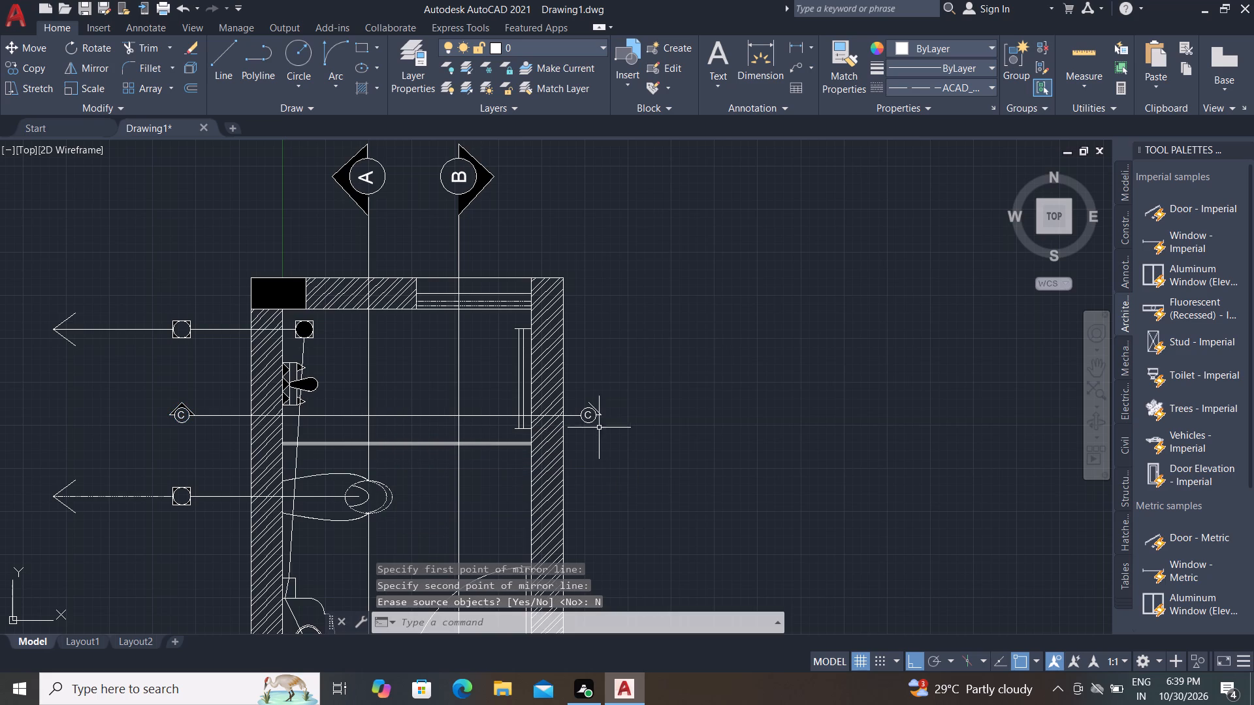
Join the diagonal and short horizontal strokes of the mirrored C marker into a single polyline.
scroll(600, 420, "up", 2)
scroll(564, 381, "up", 2)
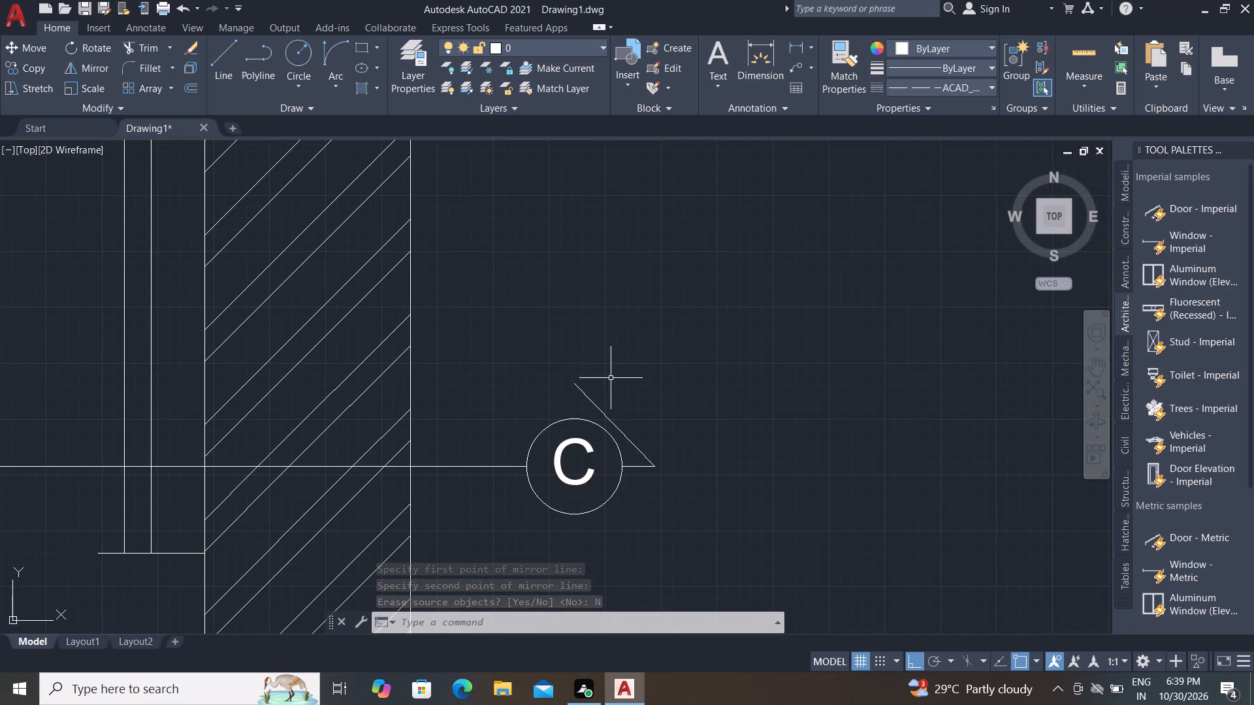
left_click(603, 415)
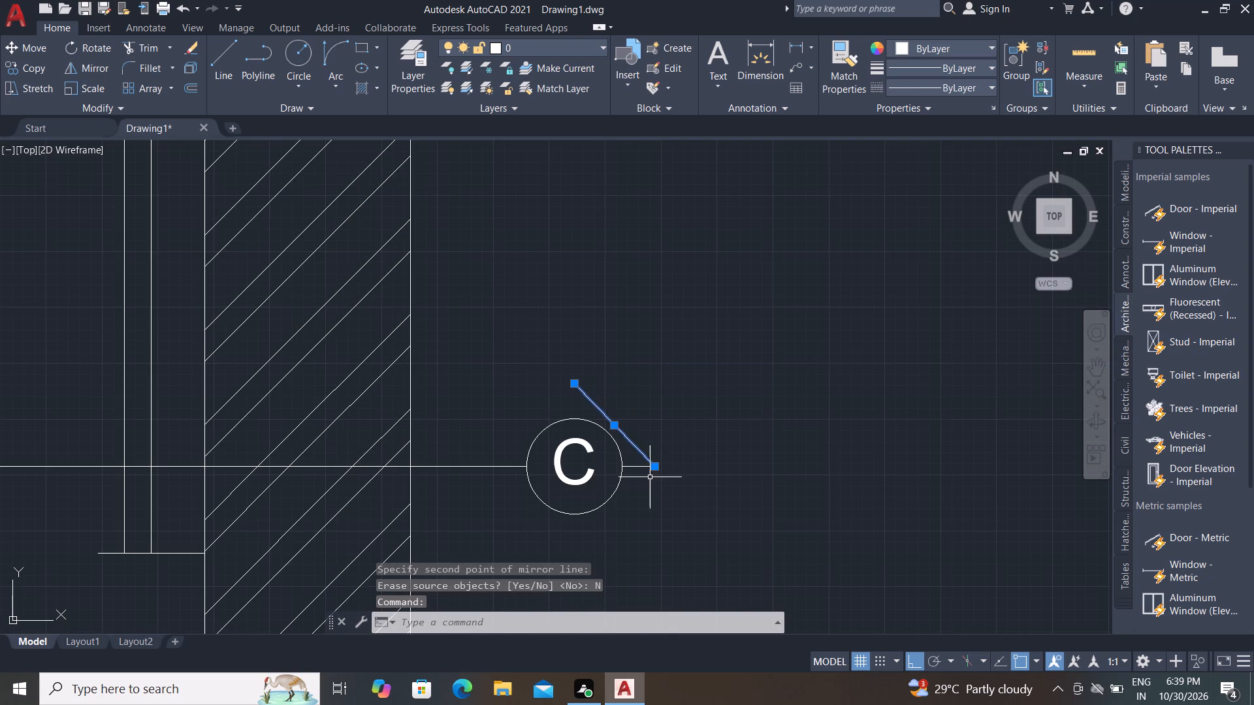
left_click(643, 468)
type("J")
key("space")
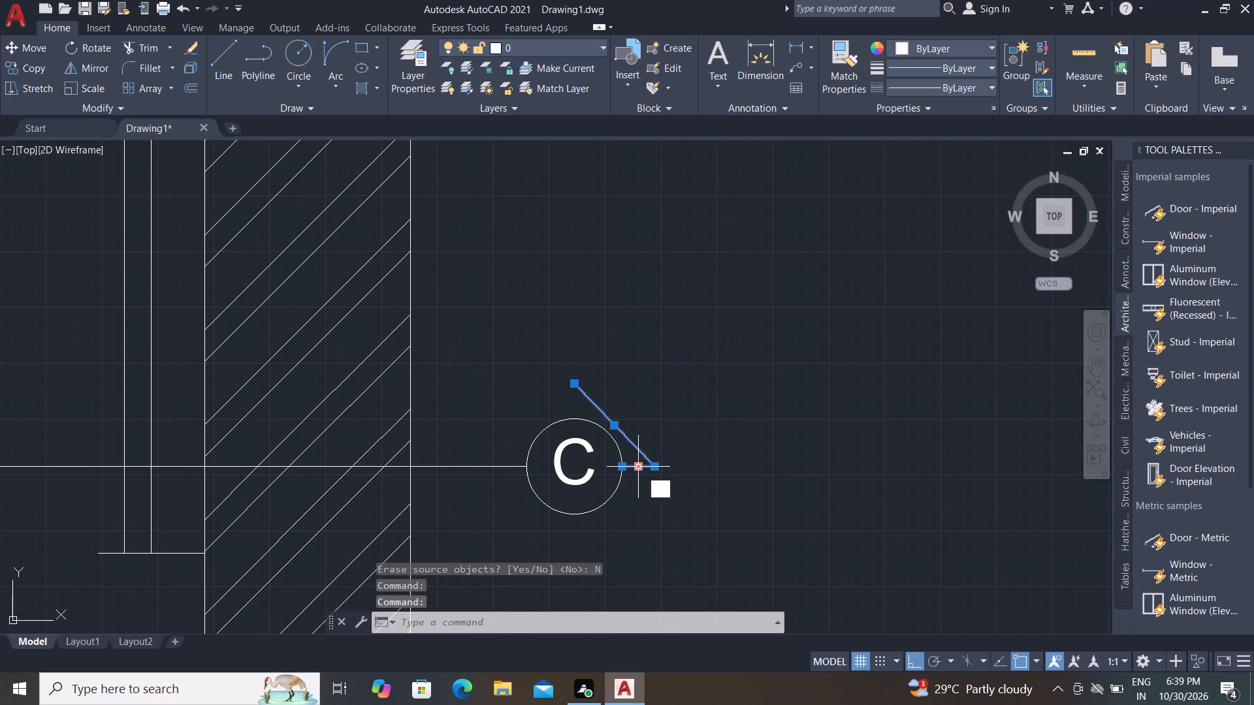
Mirror the joined pointer outline about the vertical axis through the C circle's centre, keeping the original.
type("MI")
key("space")
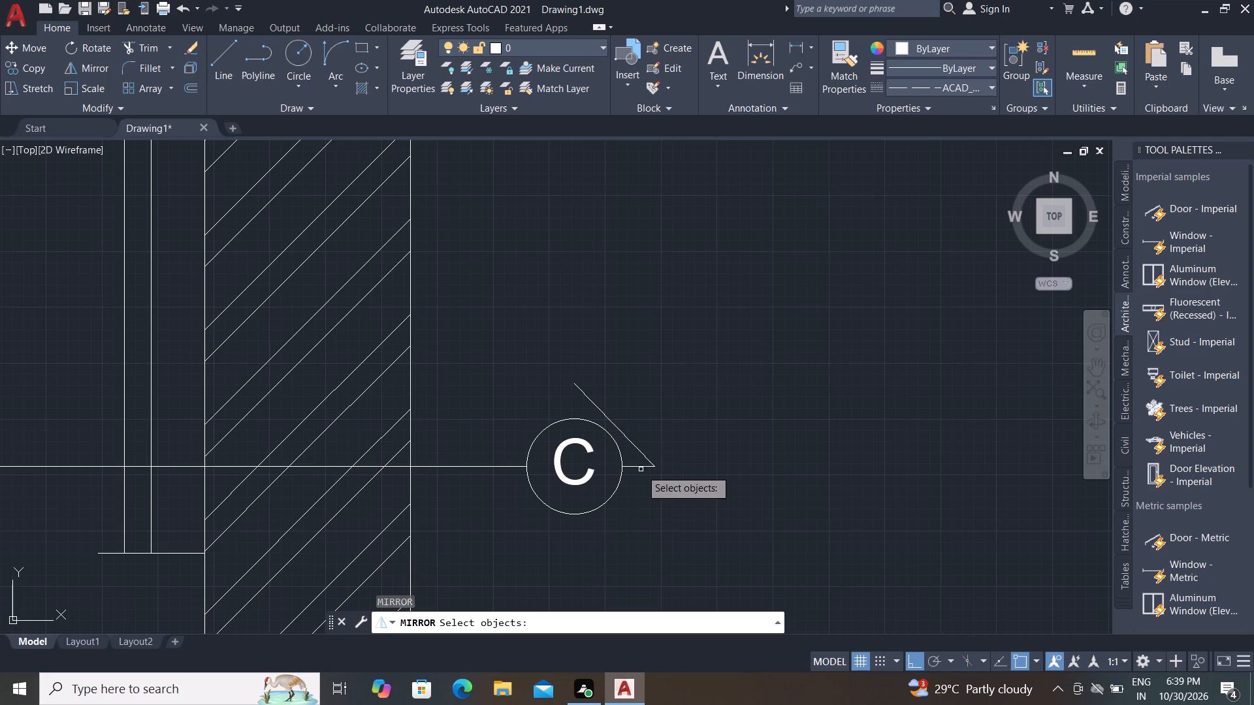
left_click(630, 467)
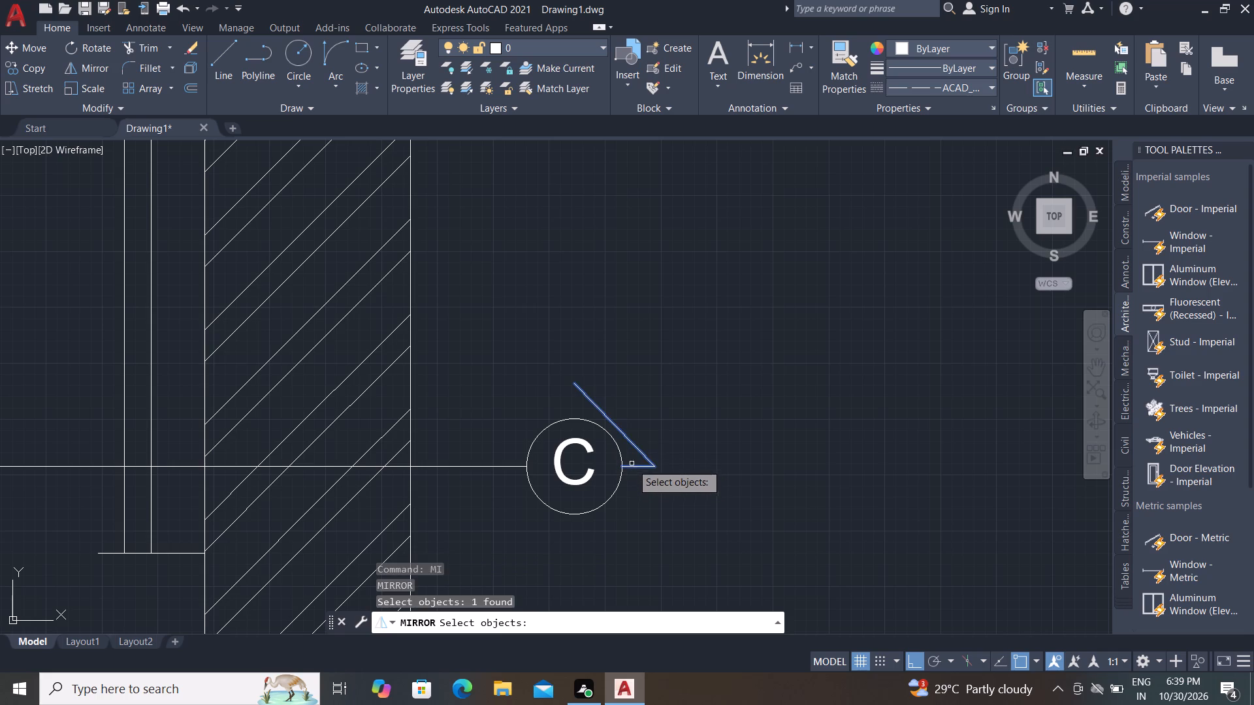
right_click_drag(630, 466, 617, 478)
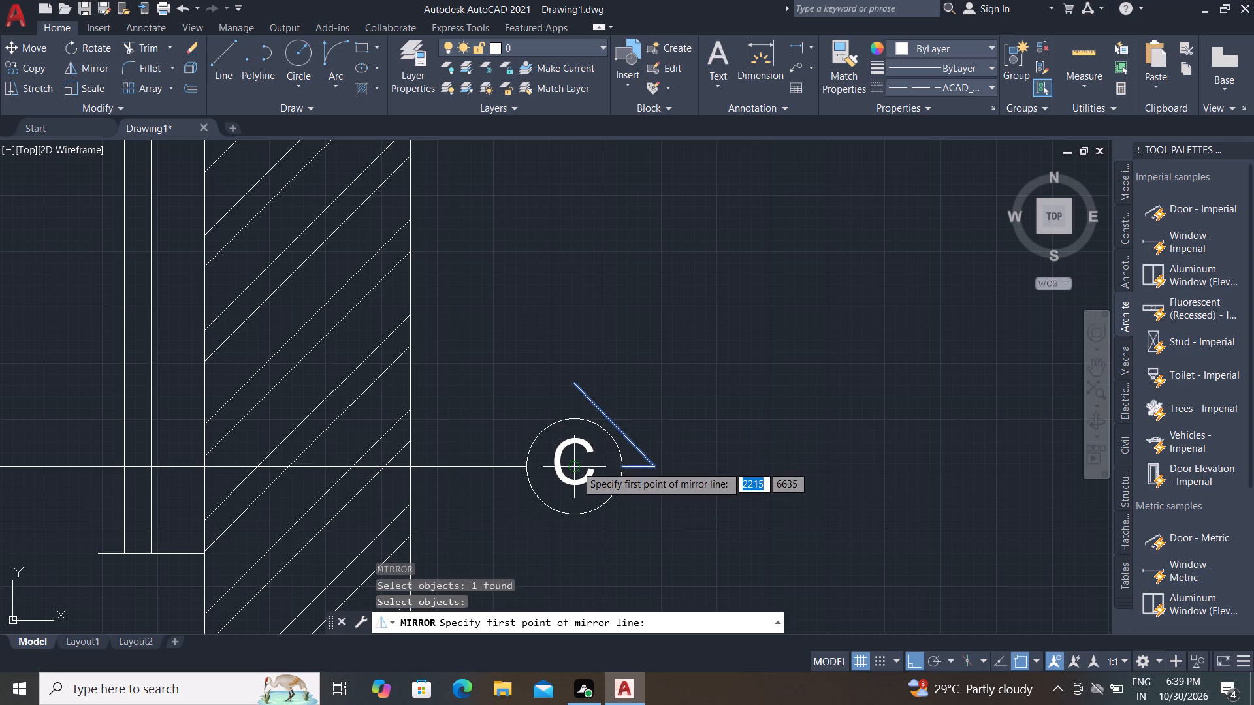
left_click(576, 465)
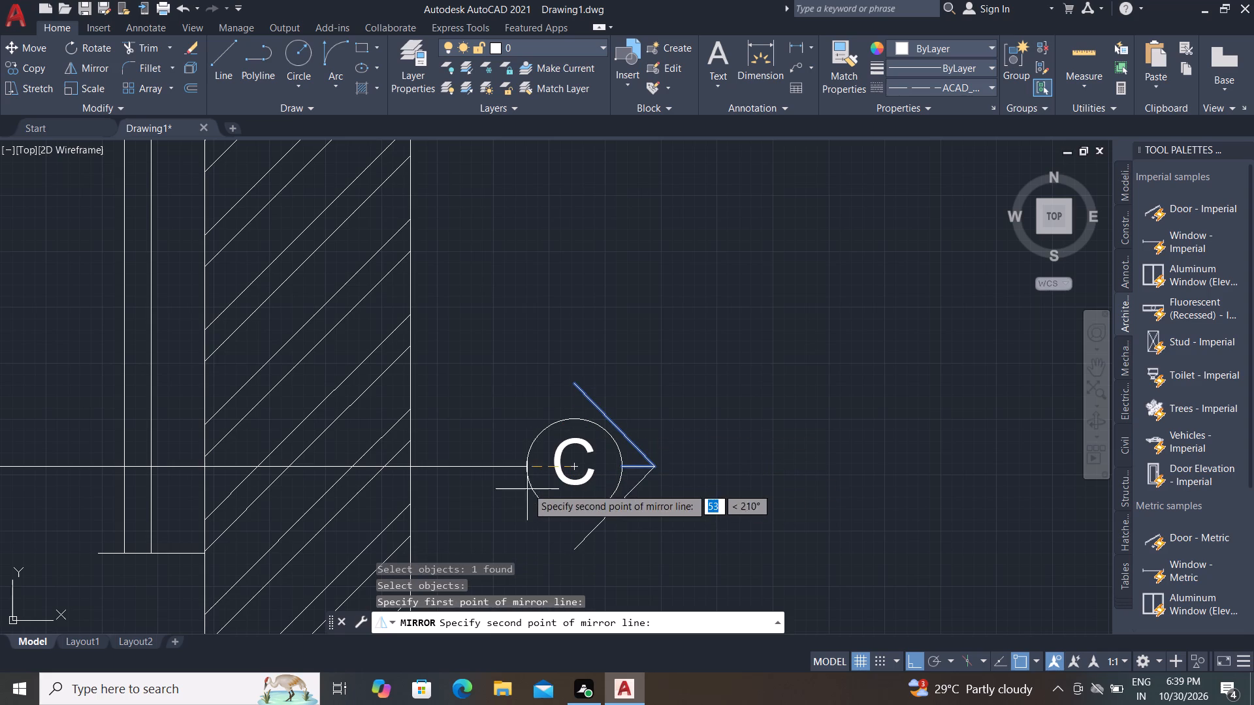
left_click(525, 347)
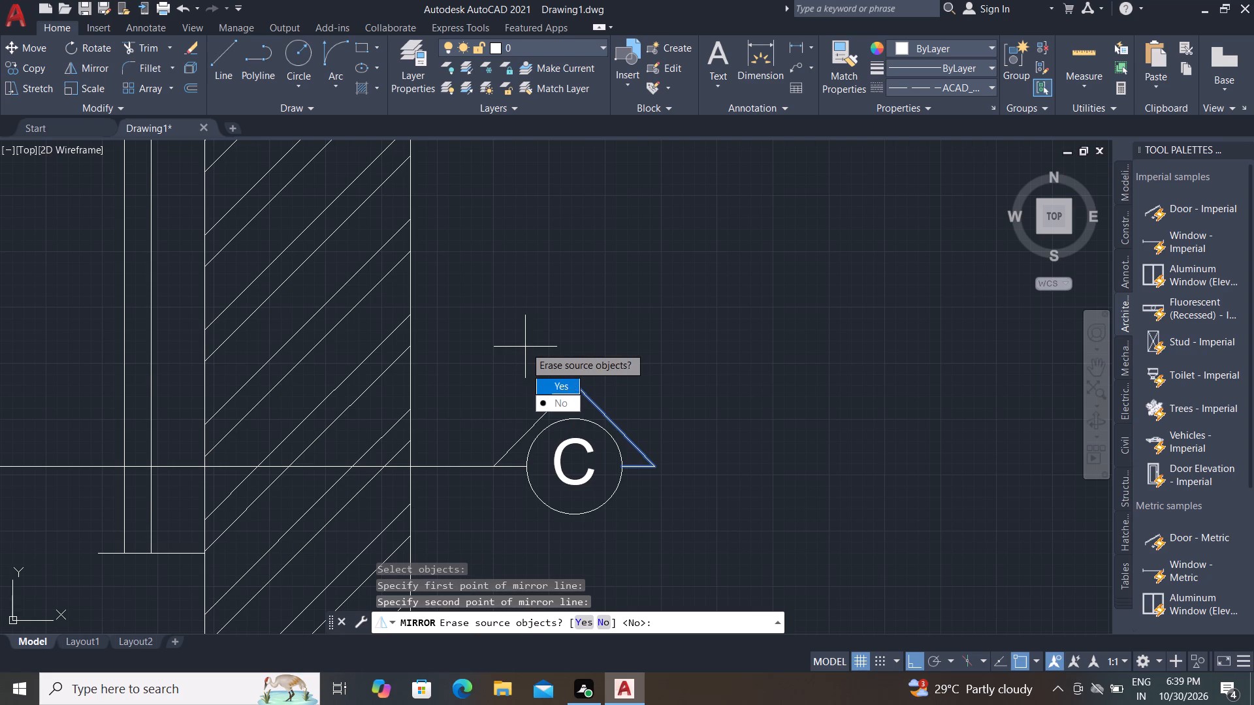
left_click_drag(552, 399, 525, 347)
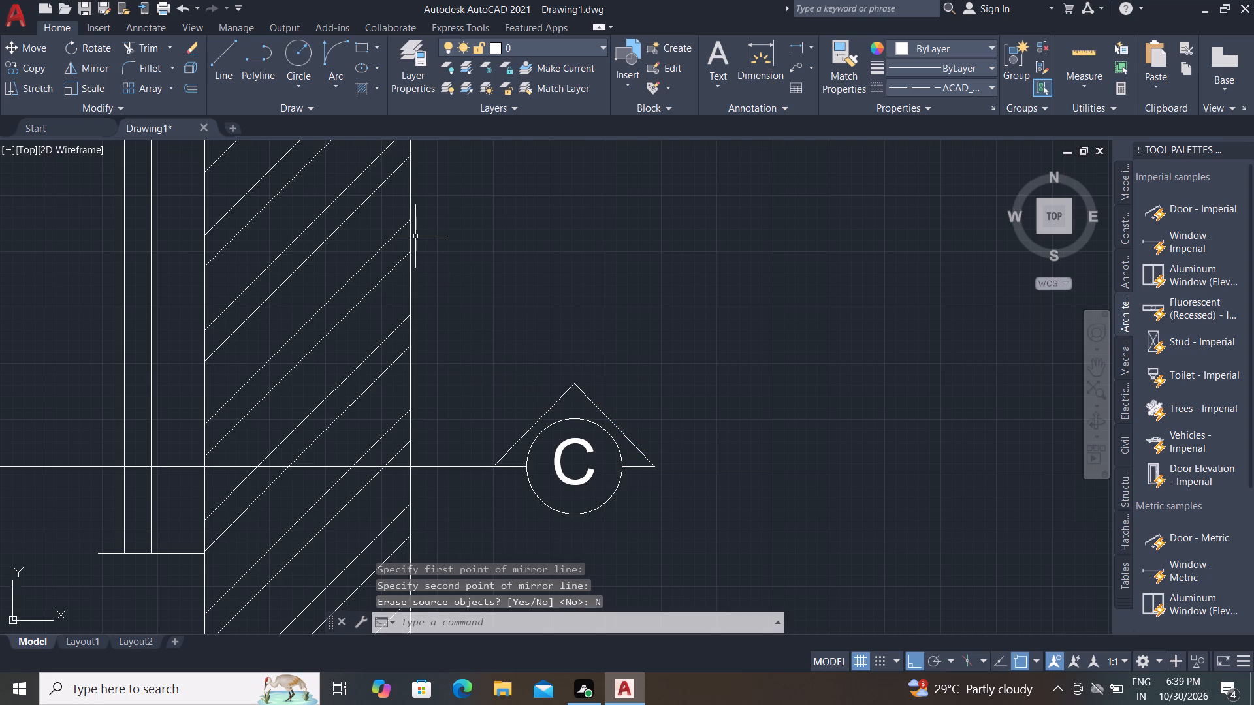
Hatch the area between the triangular pointer and the circle of the mirrored C marker with the SOLID pattern.
type("H")
key("space")
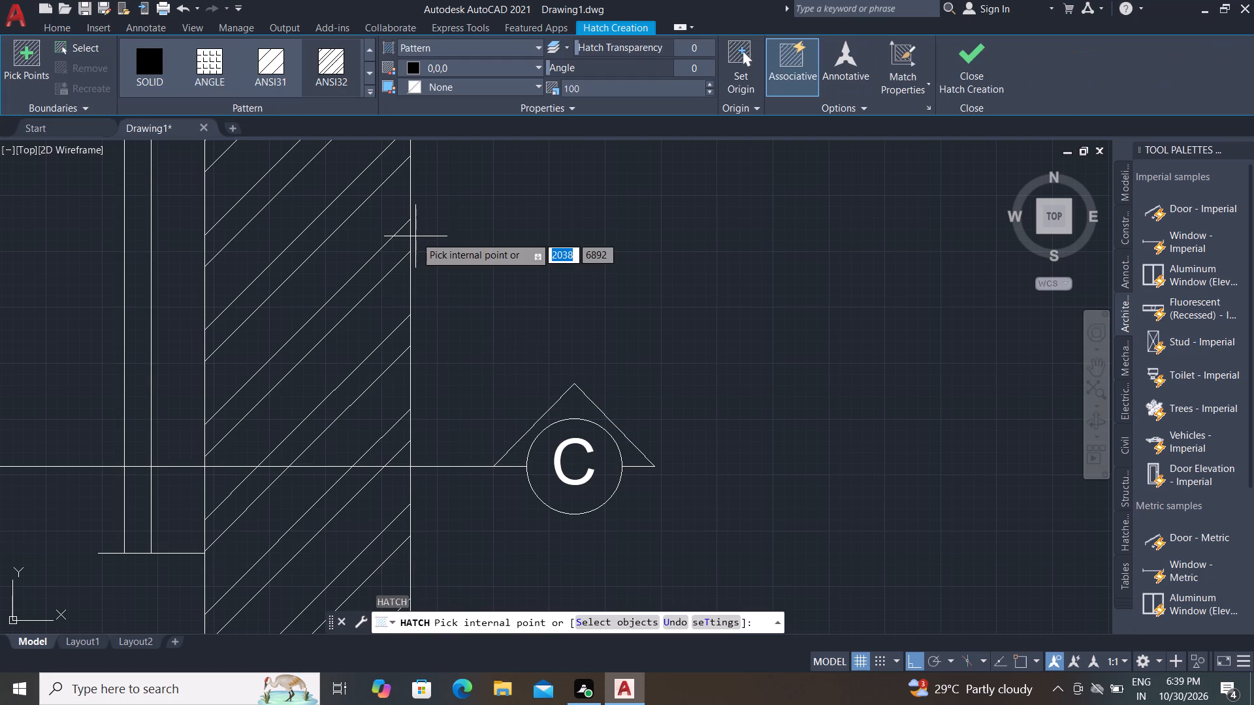
left_click(634, 452)
scroll(628, 452, "up", 1)
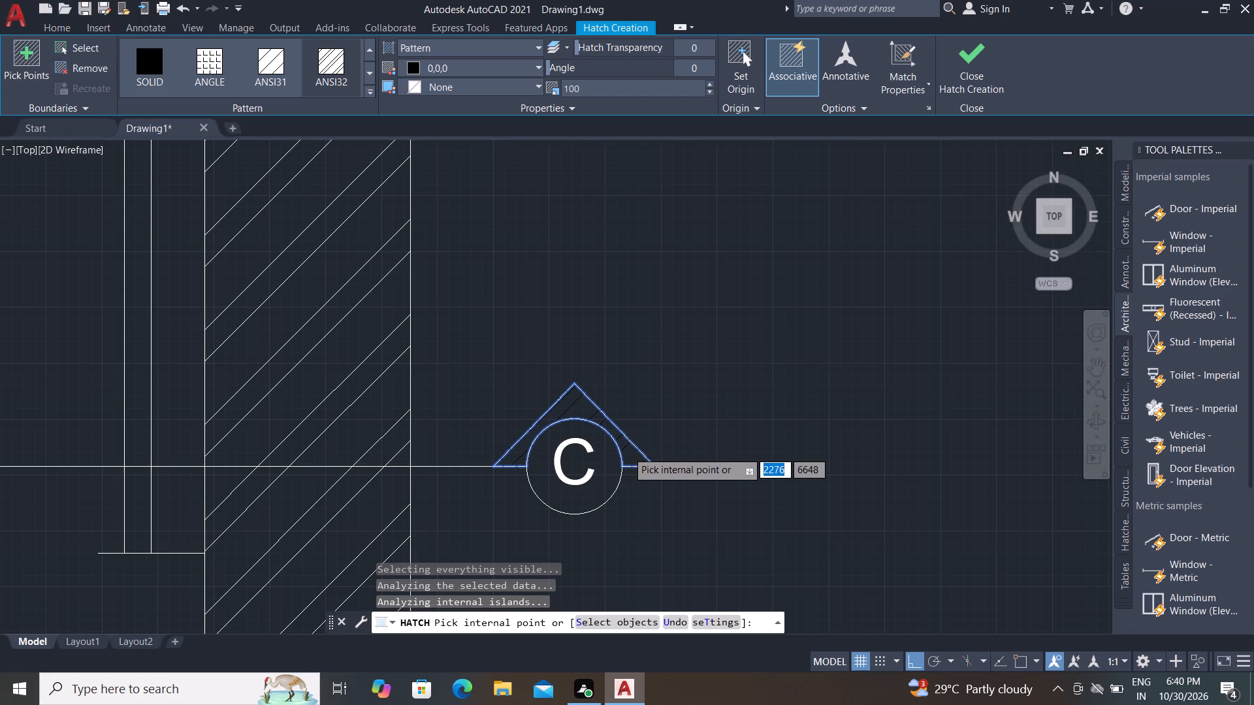
left_click(143, 64)
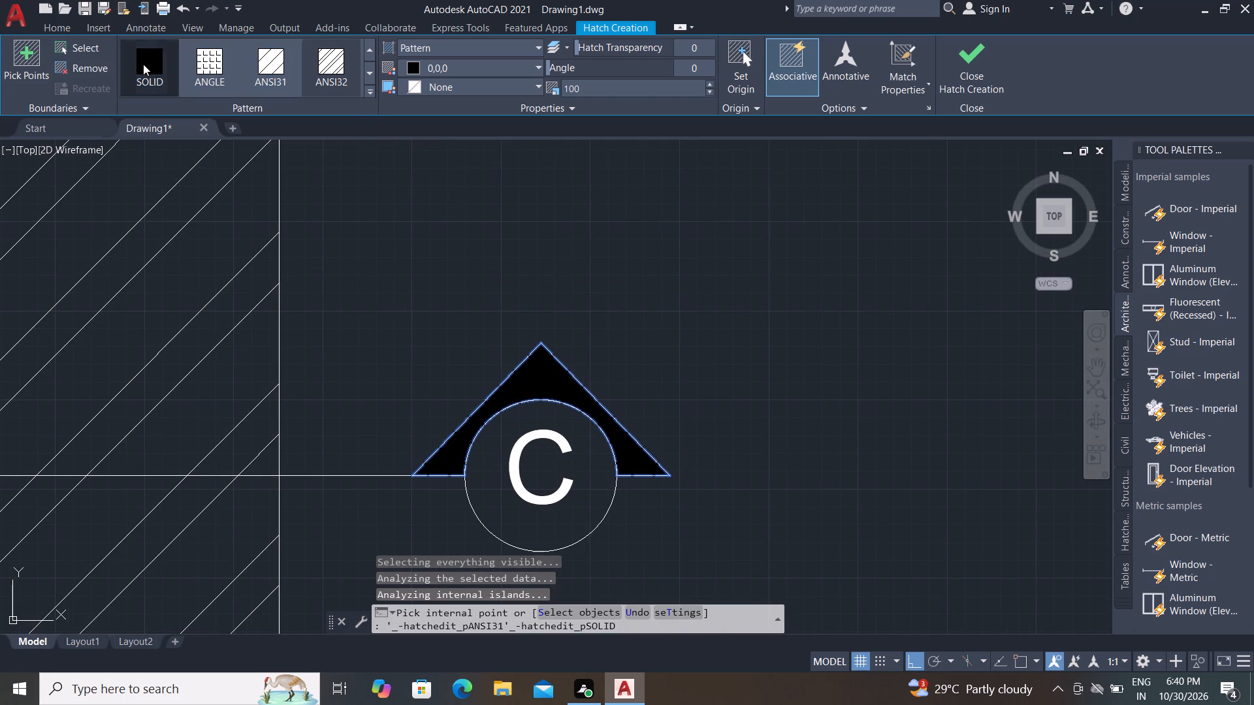
key("Escape")
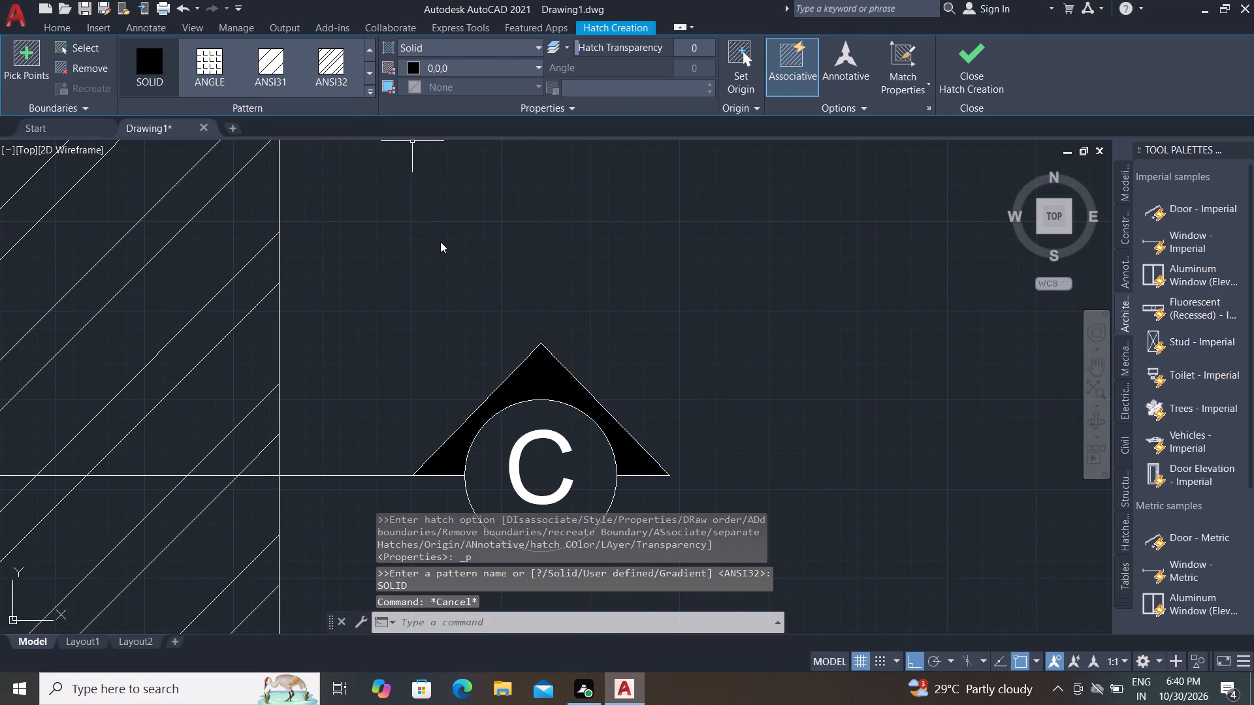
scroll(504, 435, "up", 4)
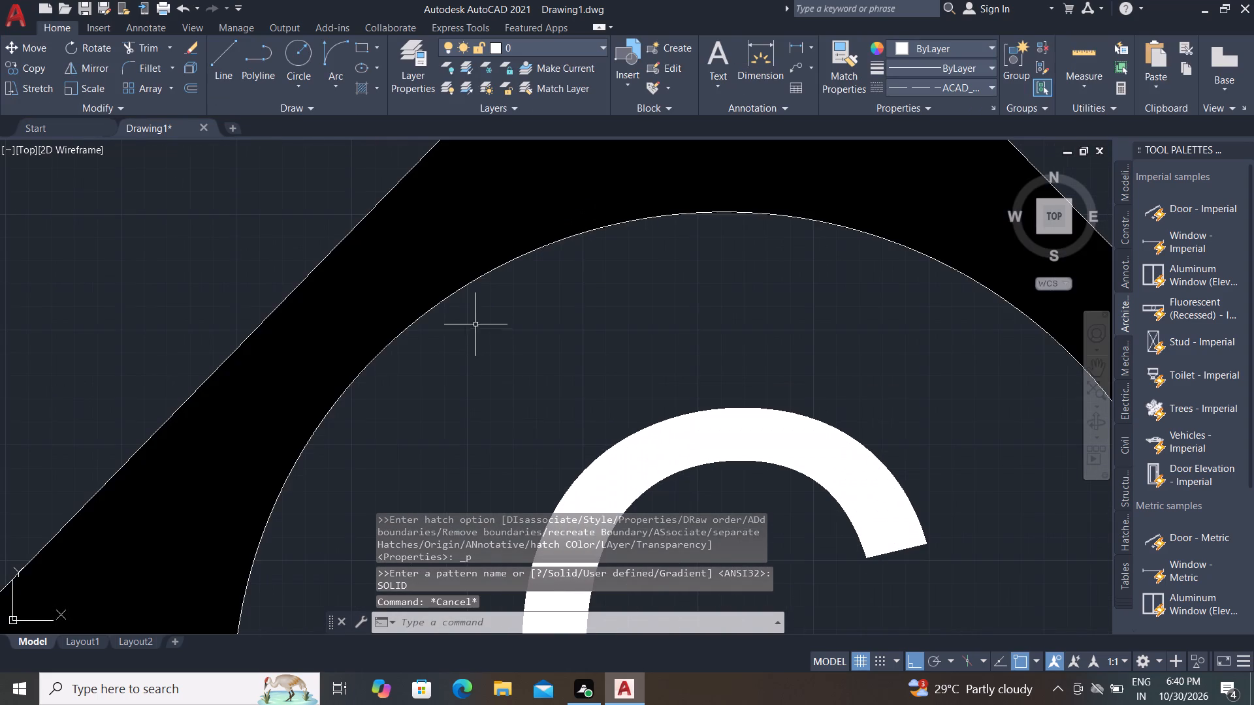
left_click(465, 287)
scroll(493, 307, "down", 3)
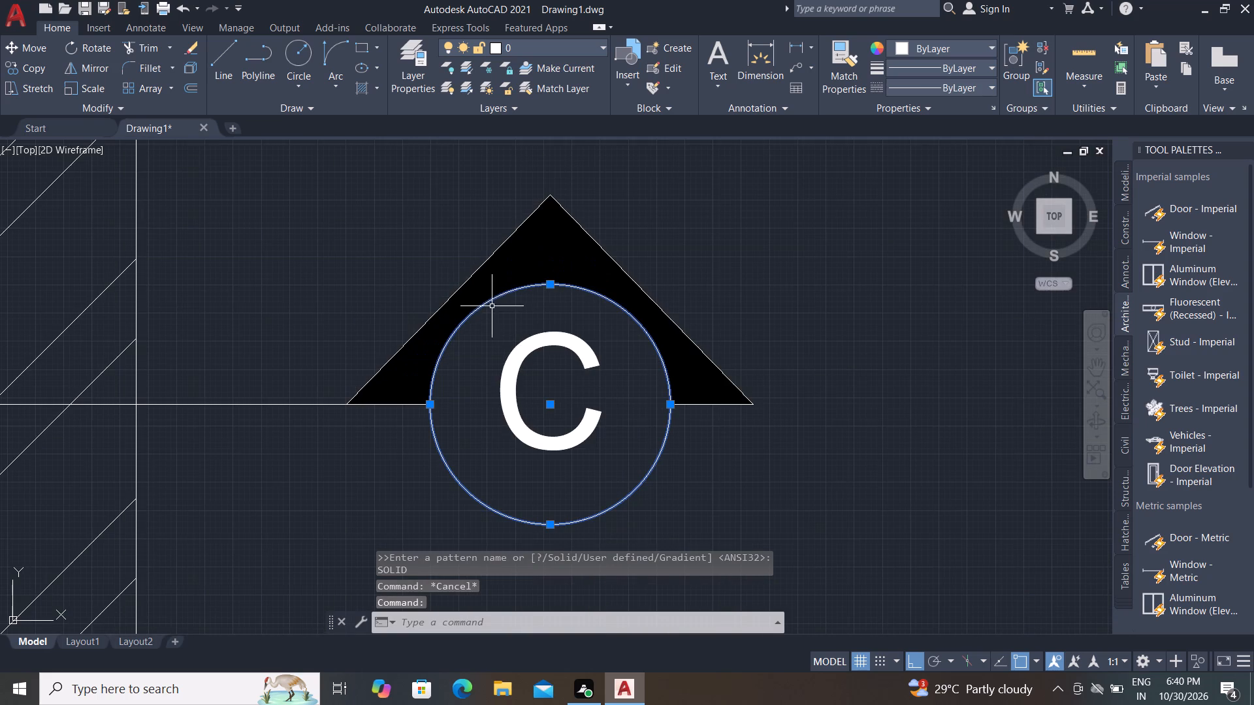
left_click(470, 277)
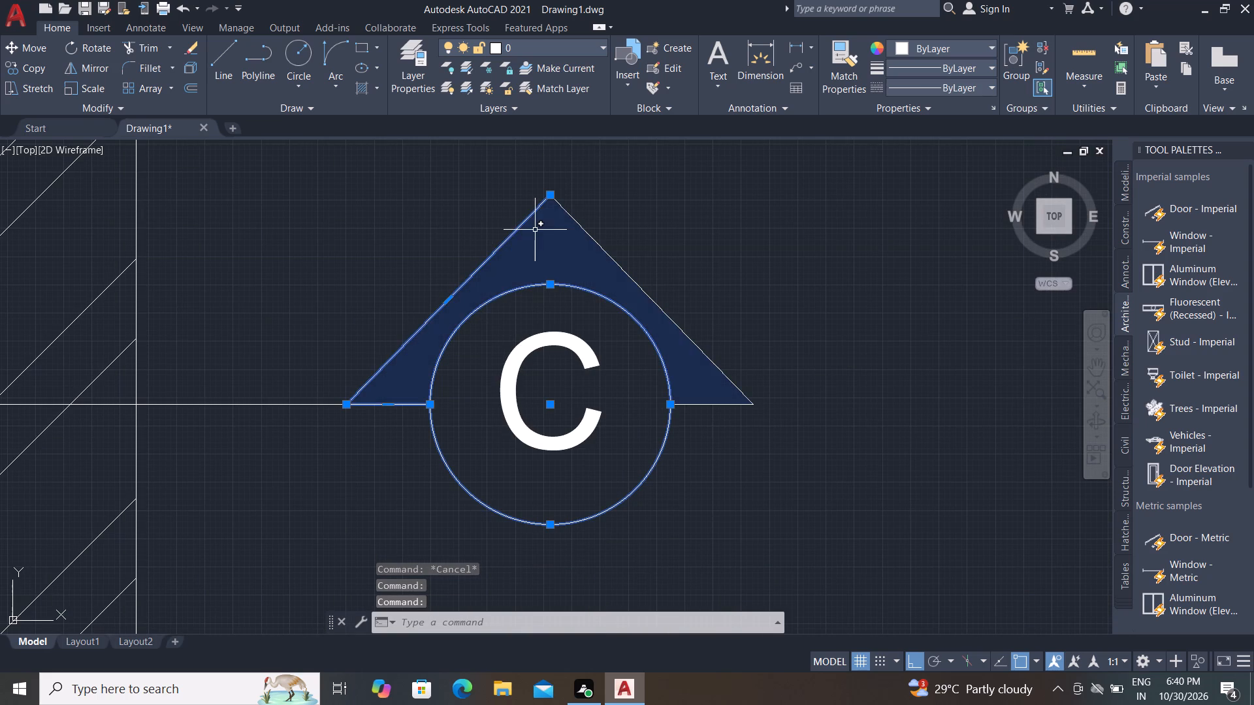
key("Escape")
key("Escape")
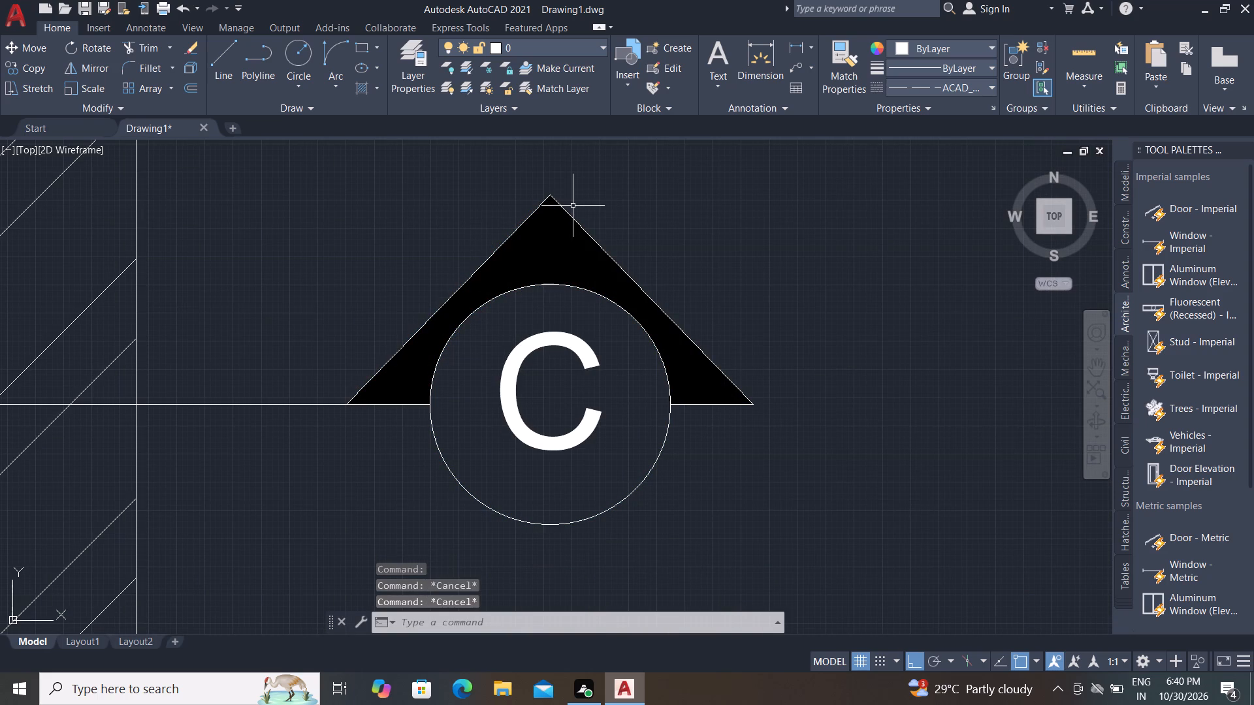
Draw a horizontal line about 2050 long from the diagonal line inside the washbasin oval across the room, ending beyond the right wall.
scroll(705, 326, "down", 6)
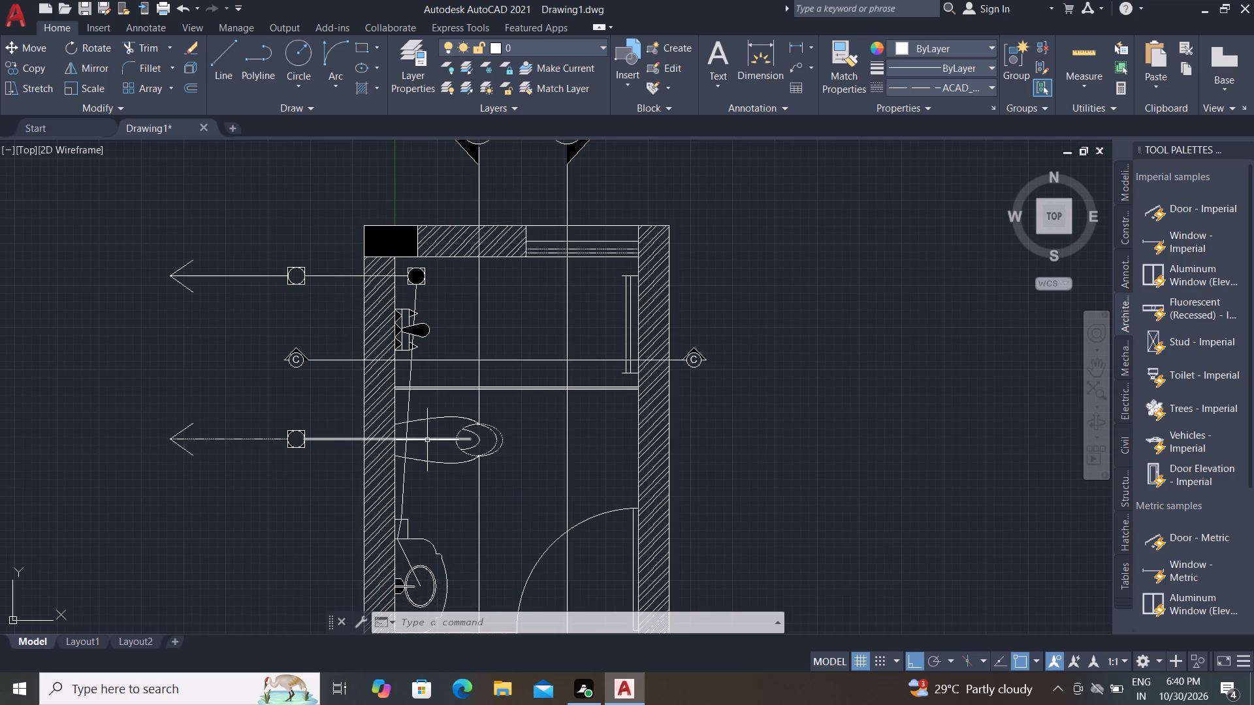
scroll(446, 172, "down", 1)
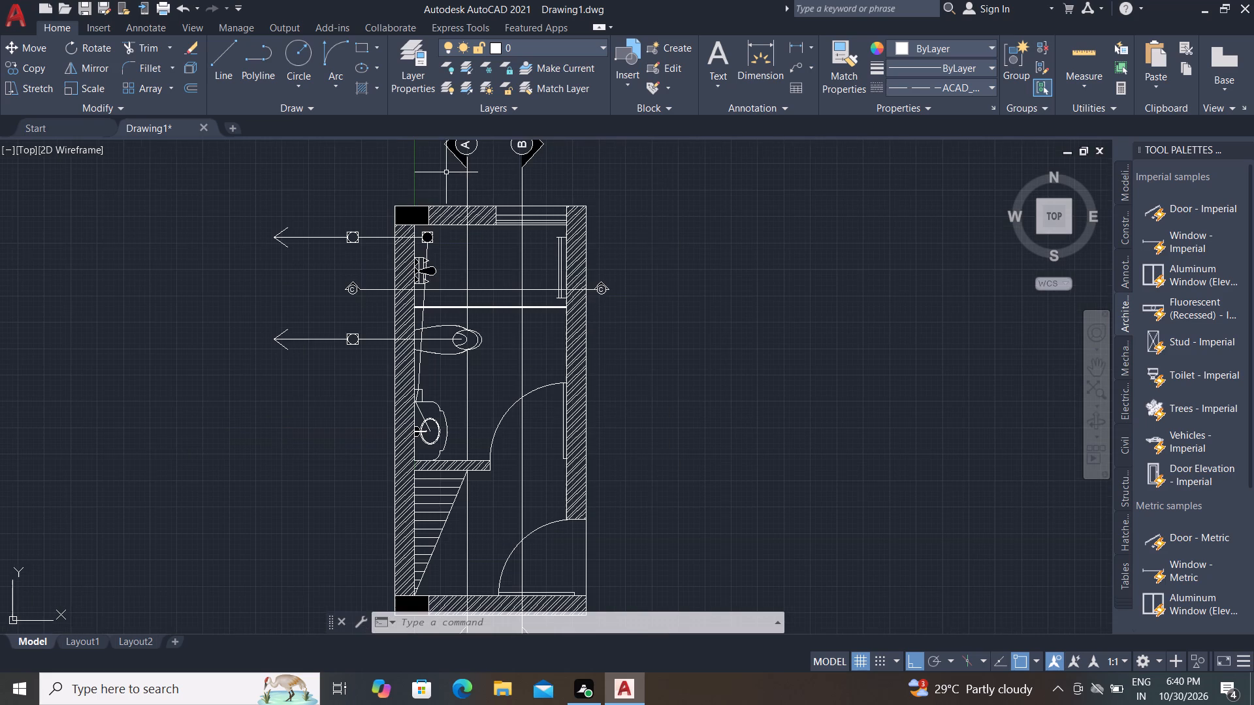
left_click(229, 40)
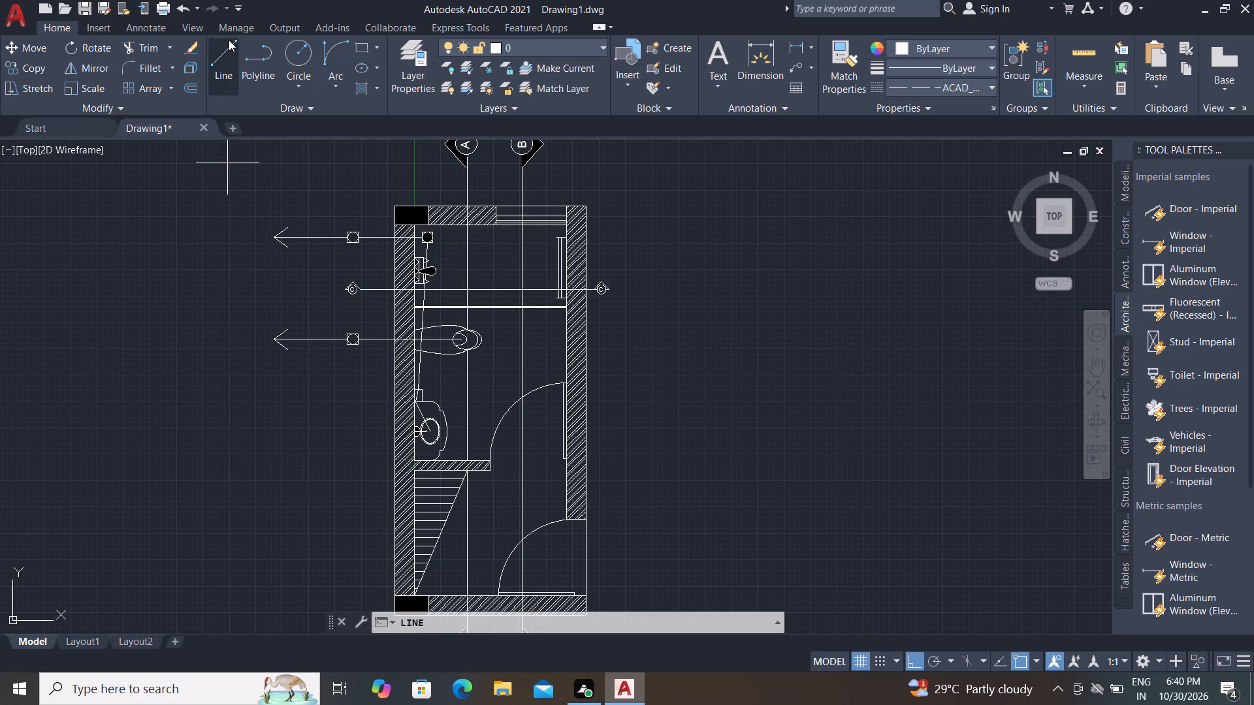
scroll(433, 435, "up", 1)
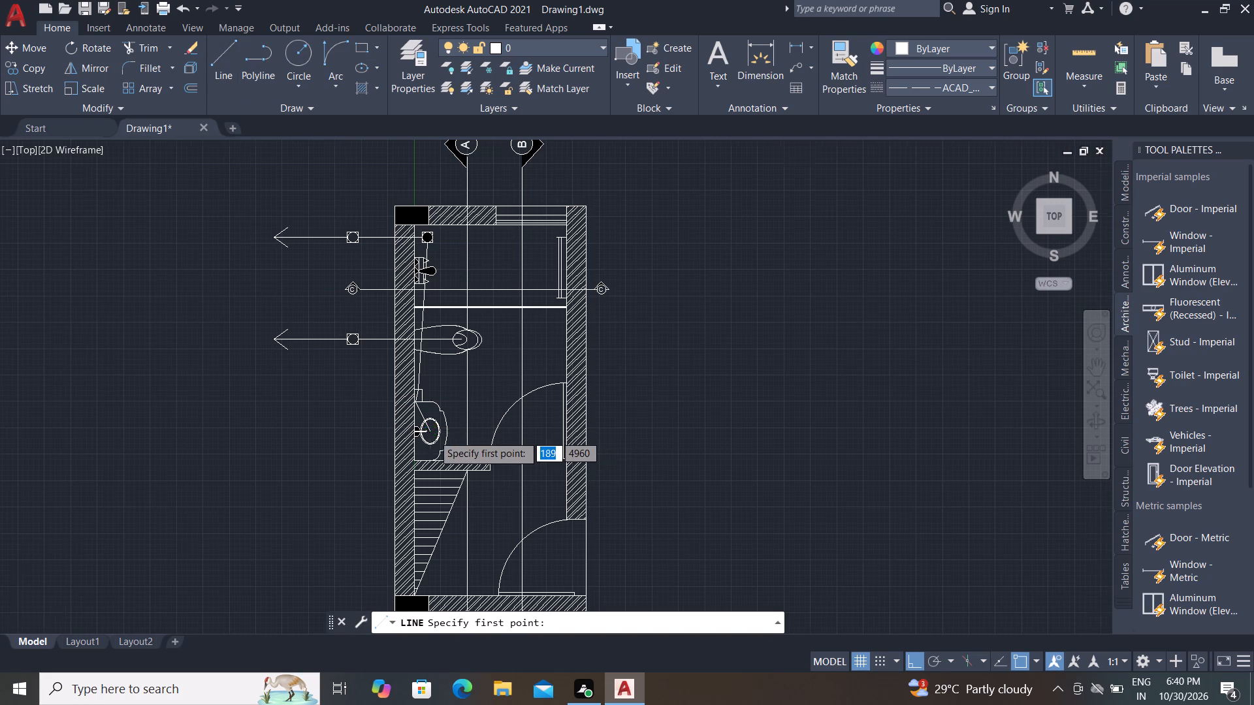
scroll(433, 435, "up", 4)
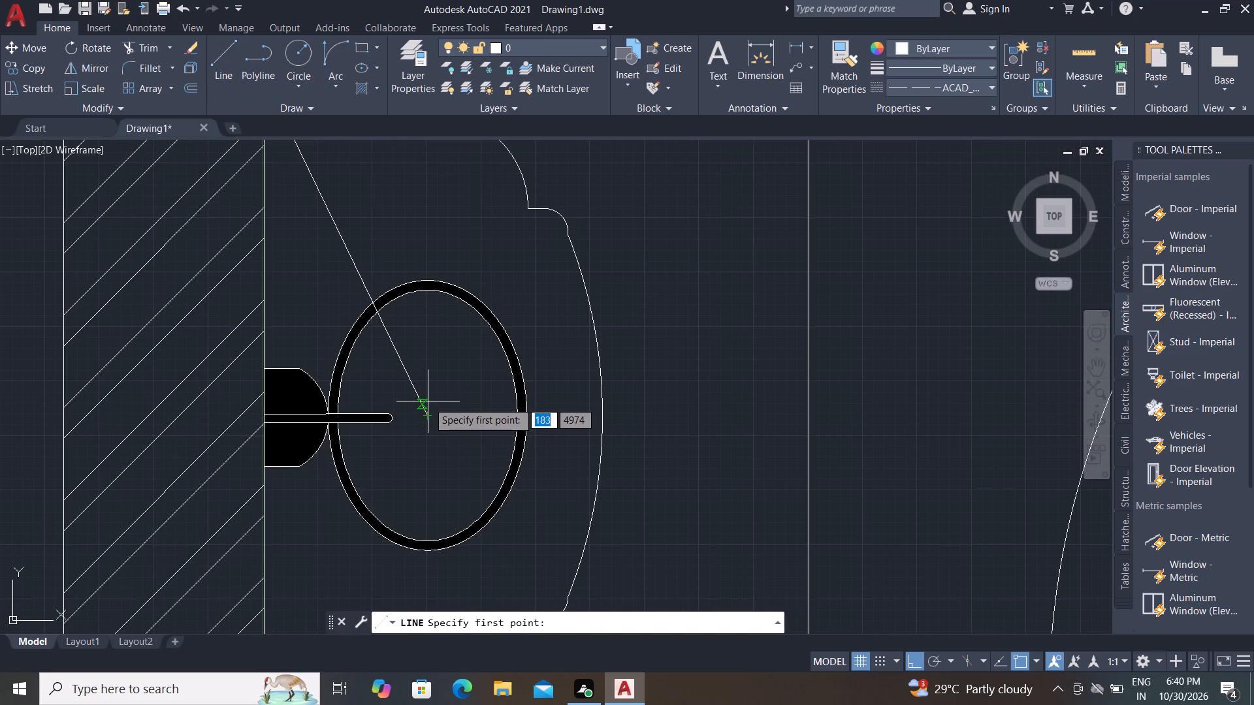
left_click(404, 369)
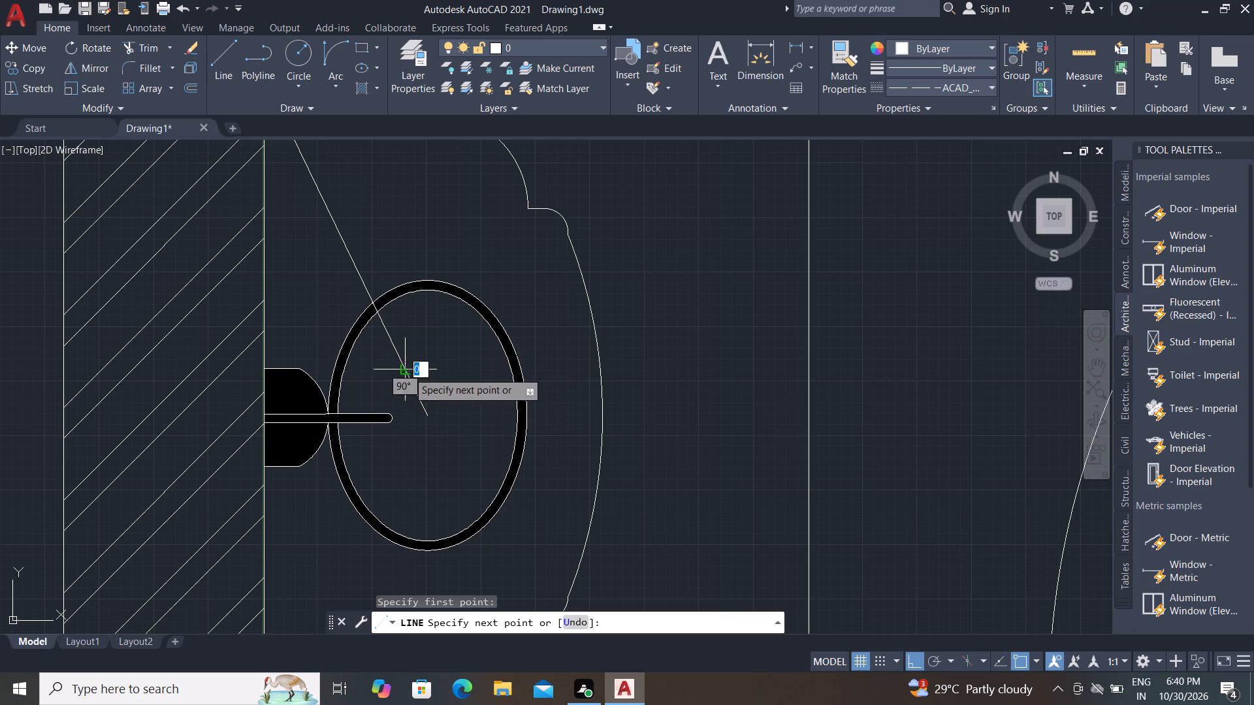
scroll(417, 381, "down", 1)
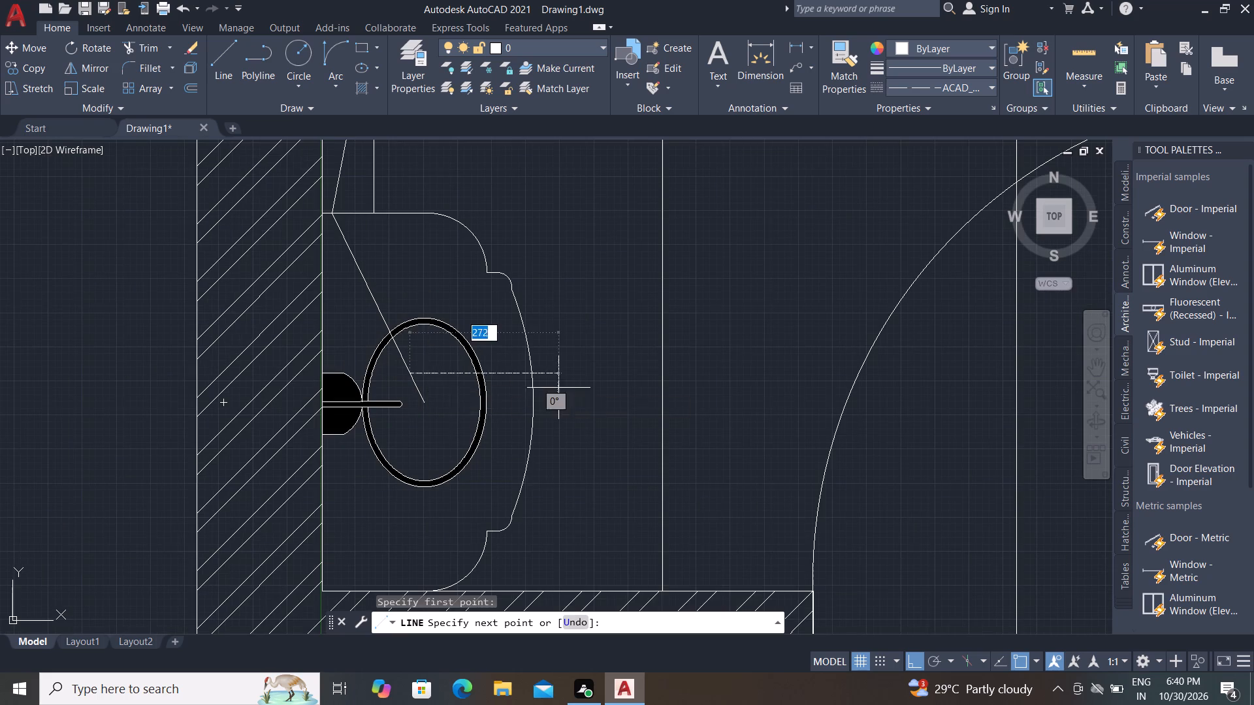
scroll(555, 385, "down", 3)
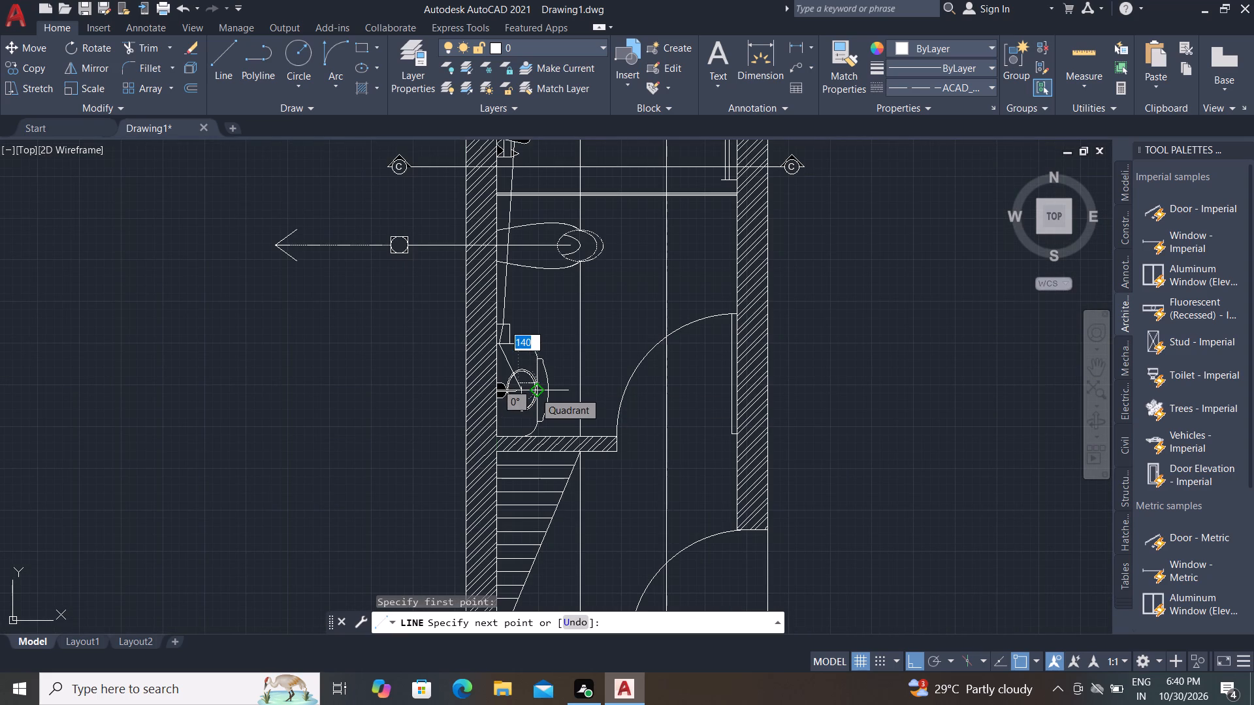
left_click(790, 381)
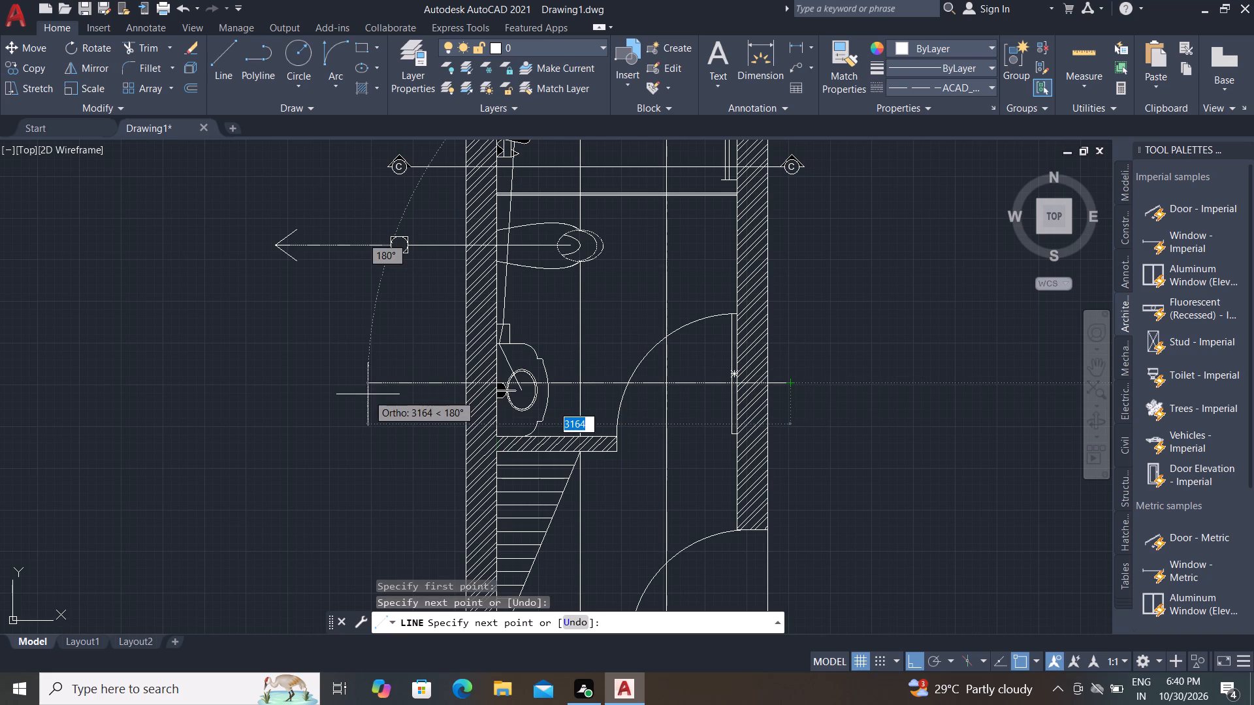
key("Escape")
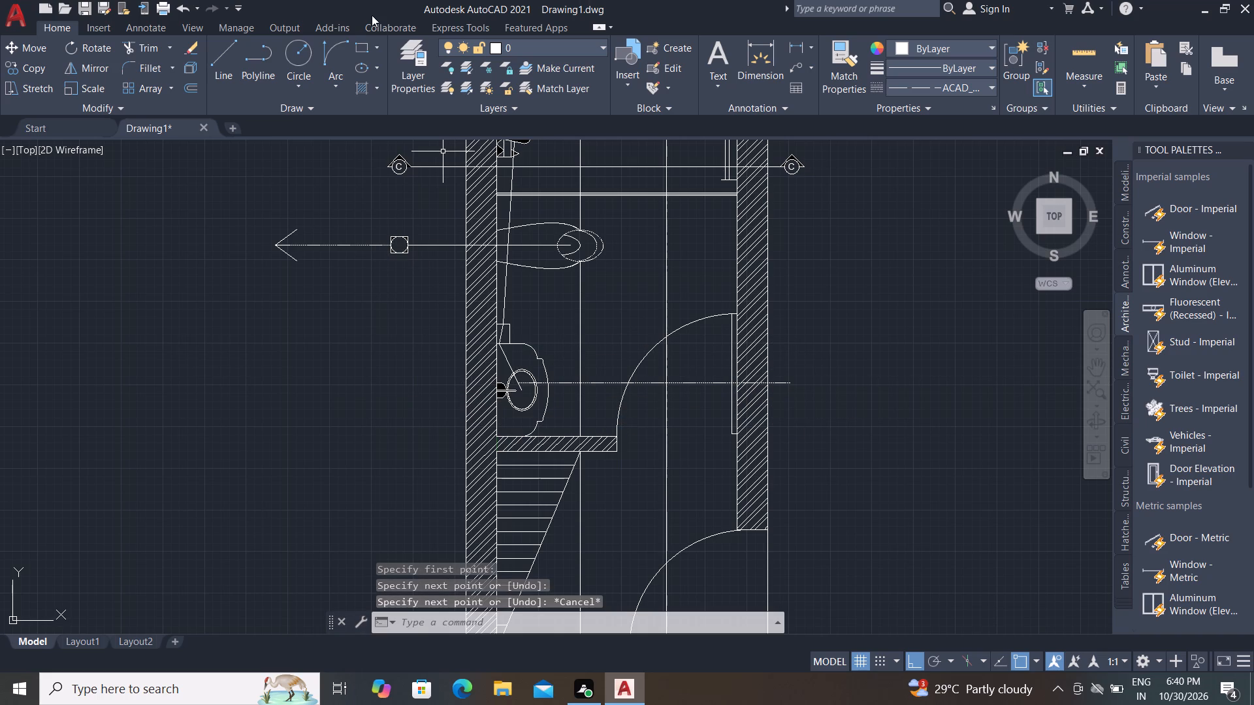
Draw a horizontal line about 676 long from the same point in the washbasin leftward, ending outside the left wall.
left_click(220, 52)
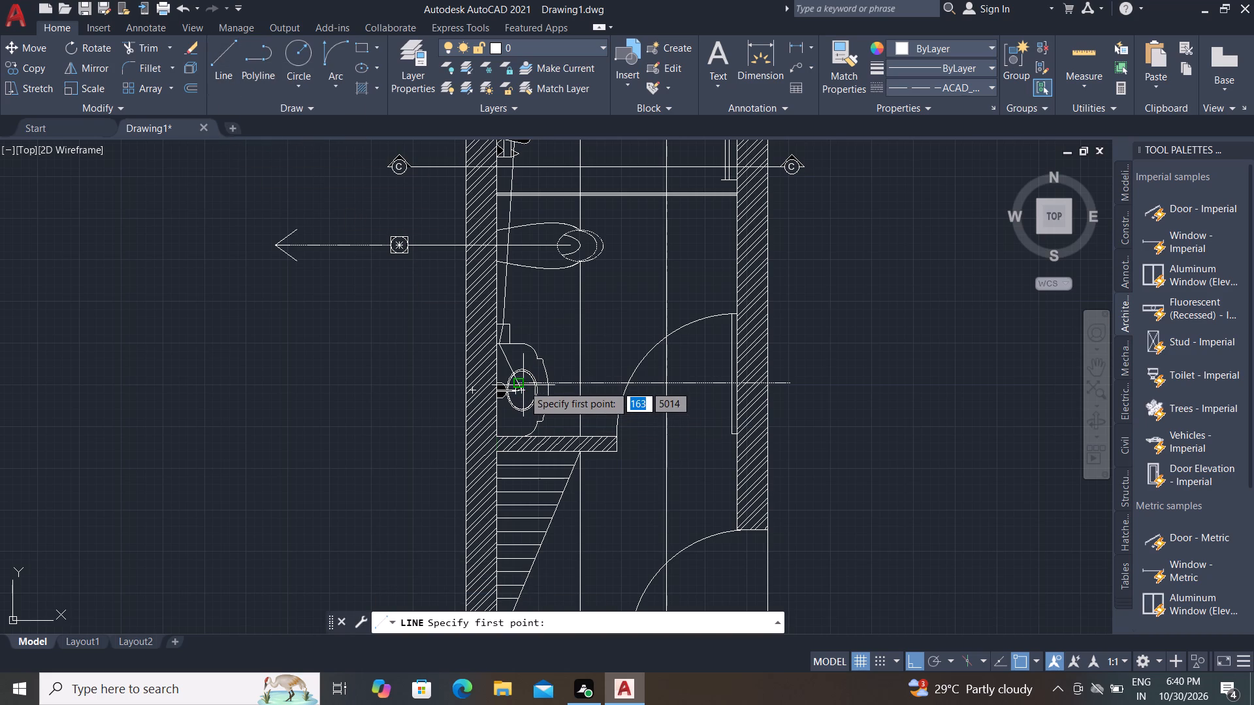
scroll(522, 384, "up", 3)
left_click(496, 378)
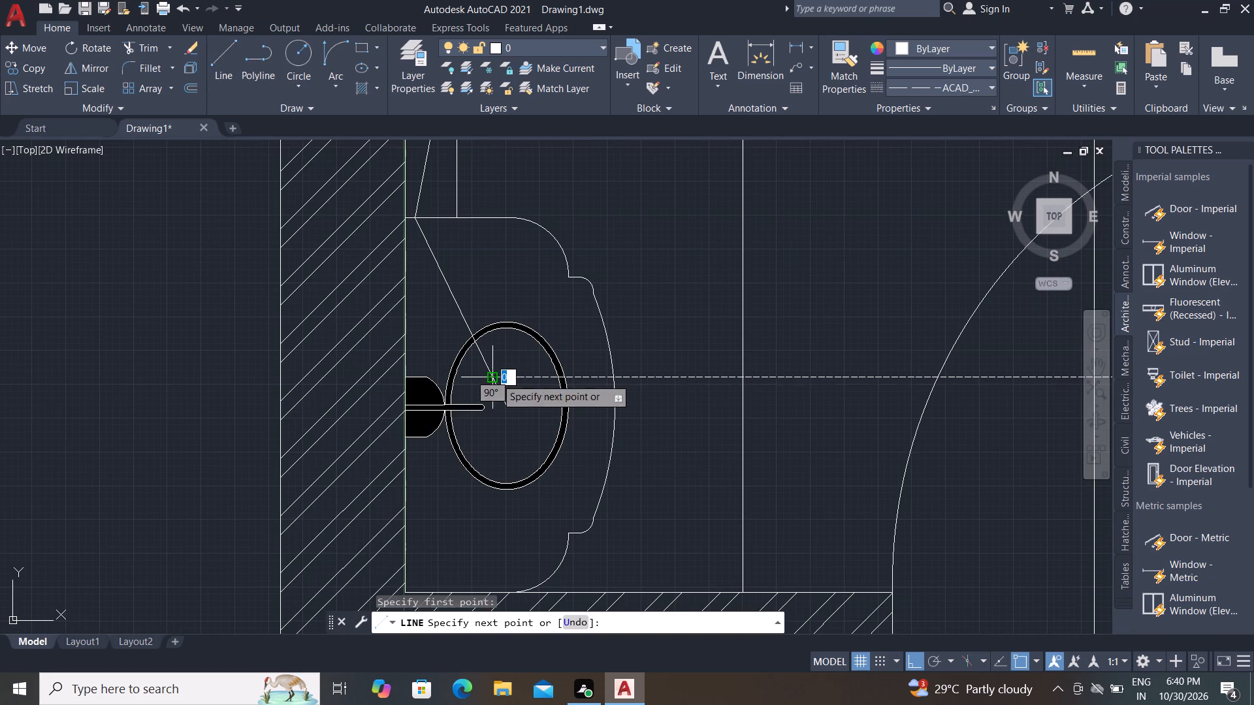
scroll(118, 360, "down", 3)
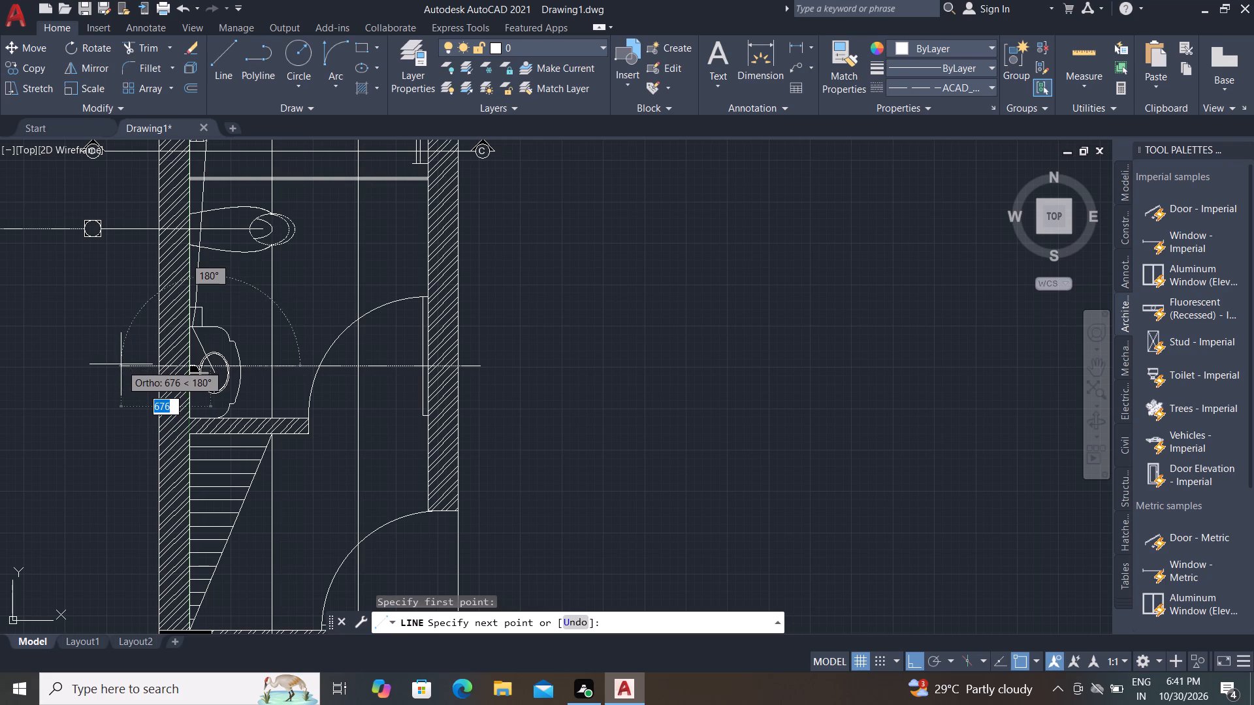
left_click(121, 364)
key("Escape")
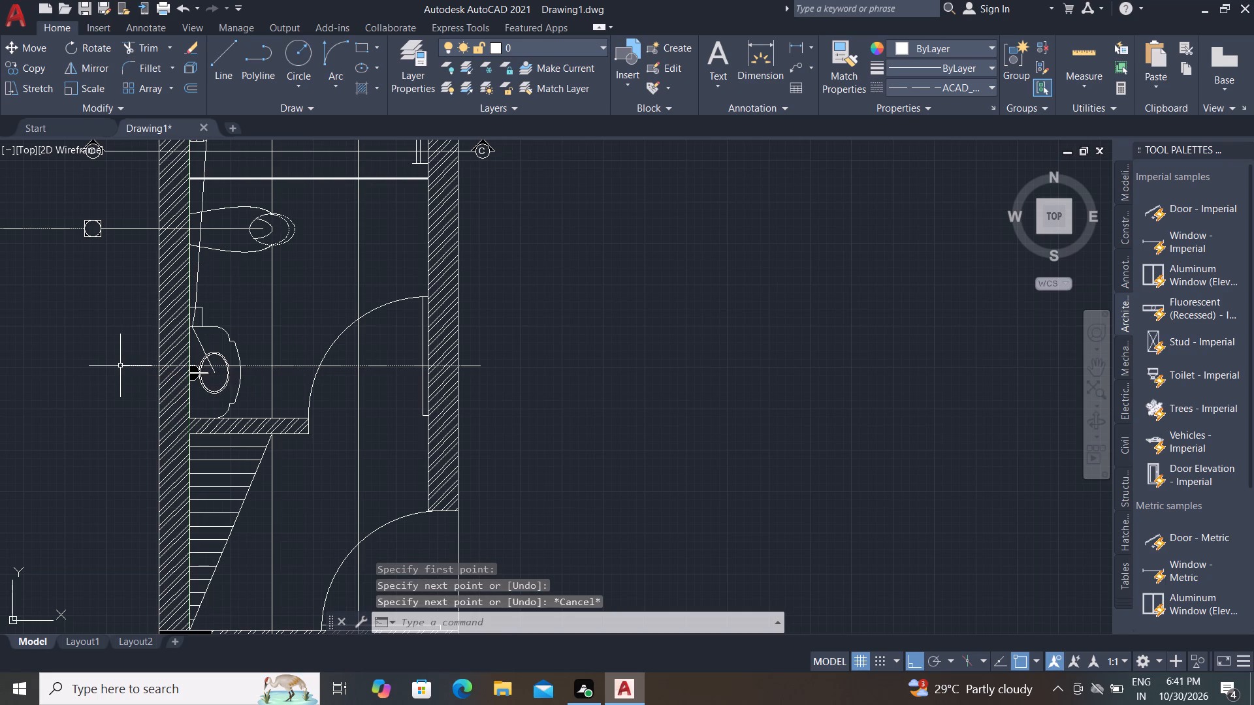
Draw a vertical guide line about 2372 long straight down from the bottom of the left C marker's circle.
scroll(0, 293, "down", 2)
scroll(15, 232, "up", 2)
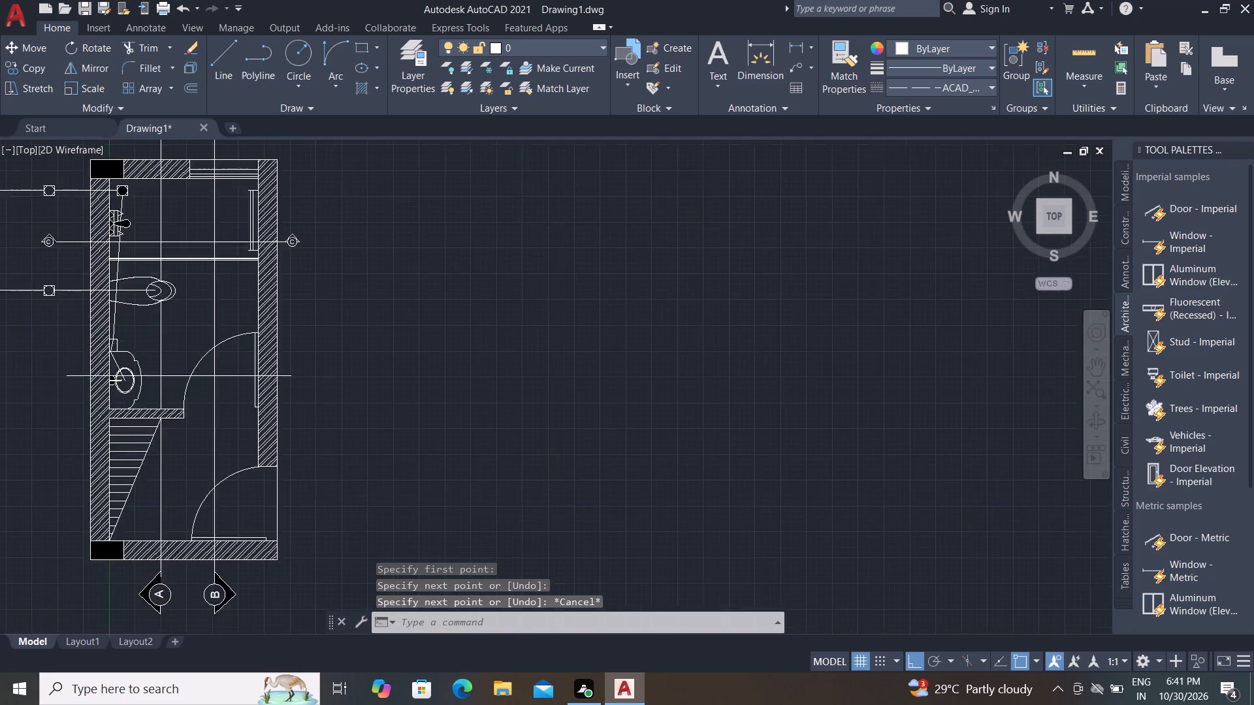
scroll(15, 232, "up", 1)
left_click(56, 219)
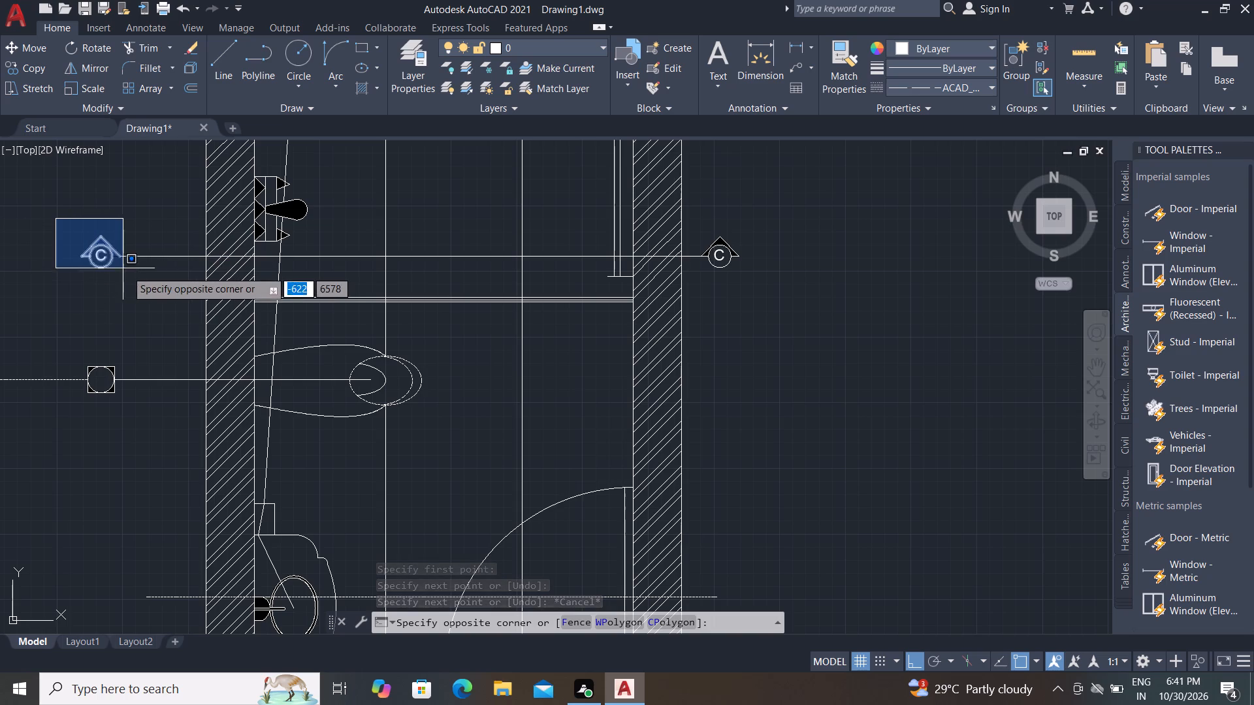
left_click(227, 46)
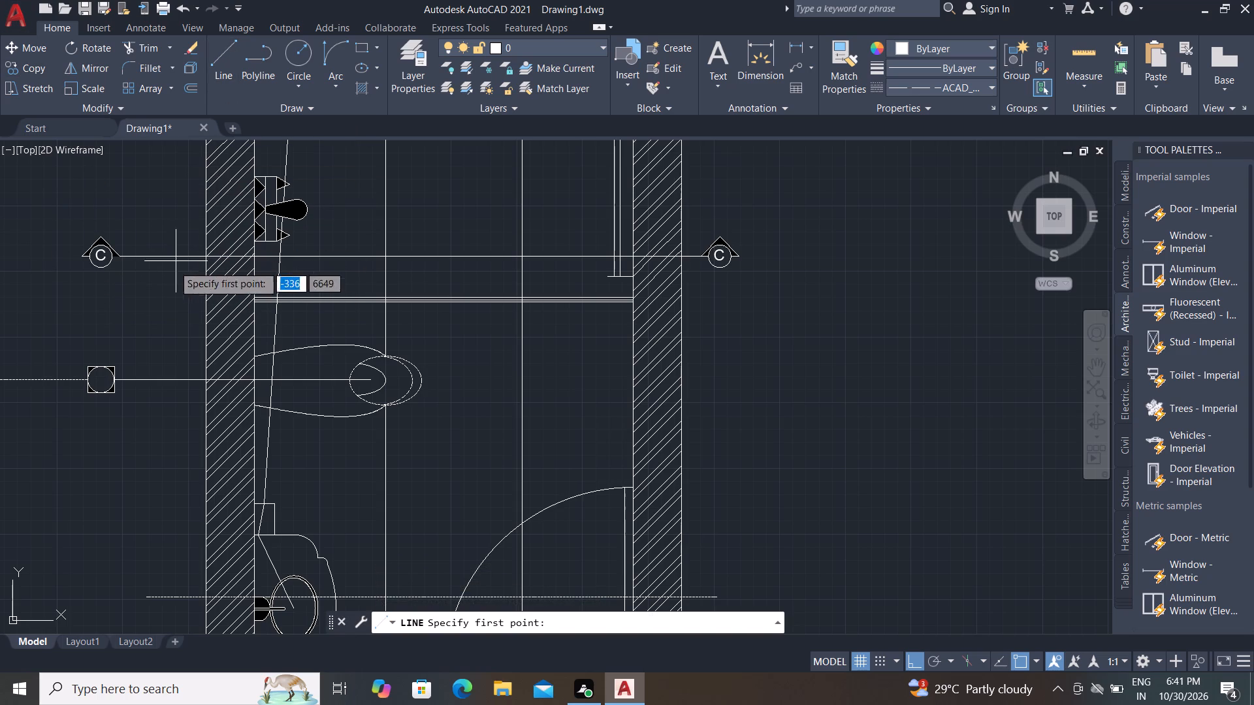
left_click(99, 268)
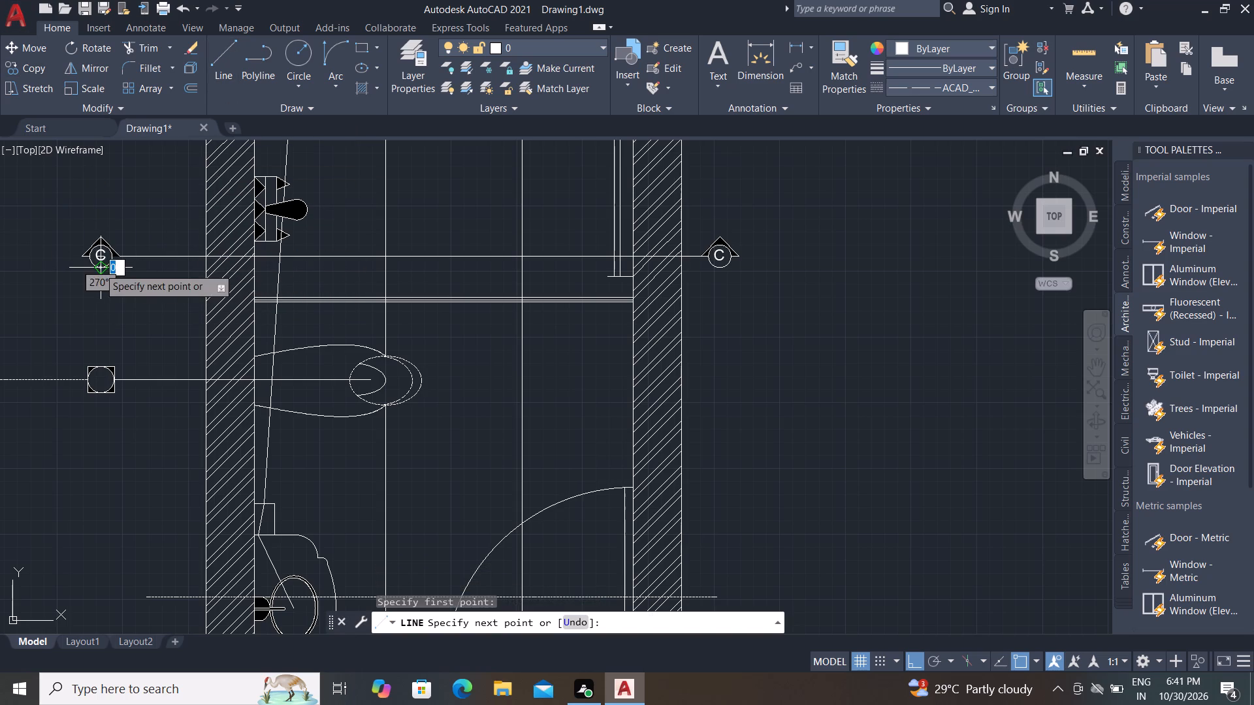
scroll(113, 249, "down", 2)
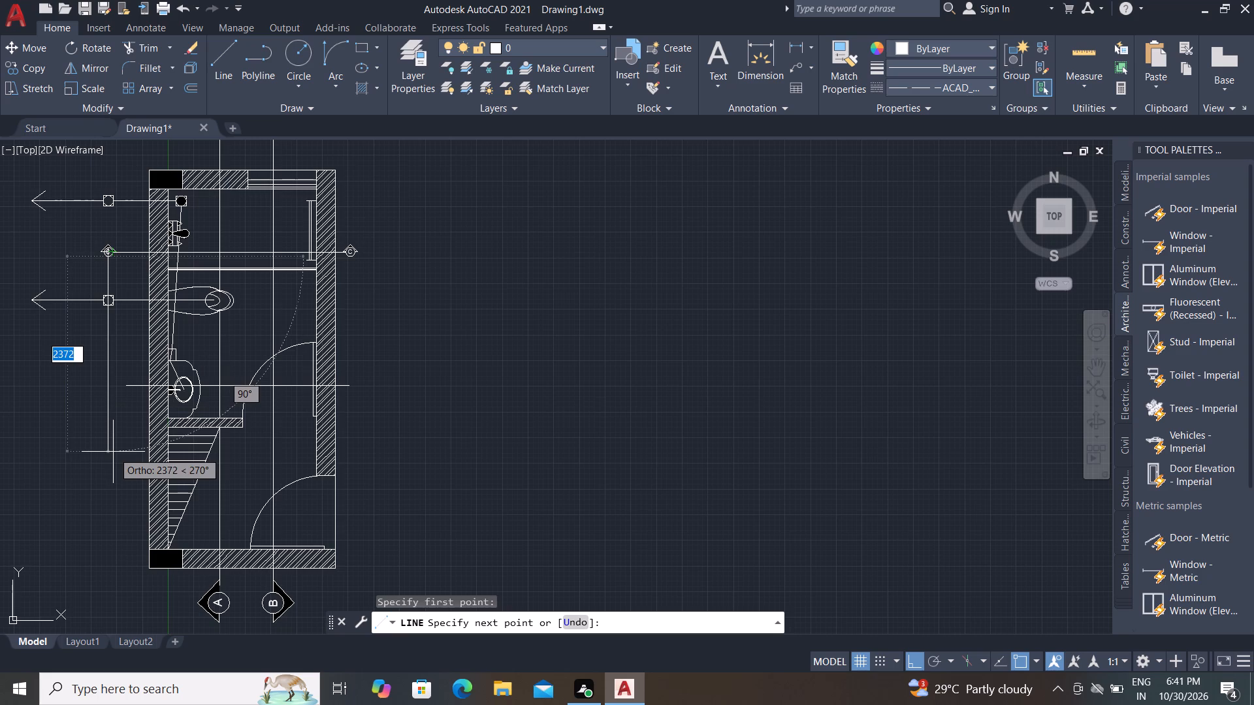
left_click(113, 452)
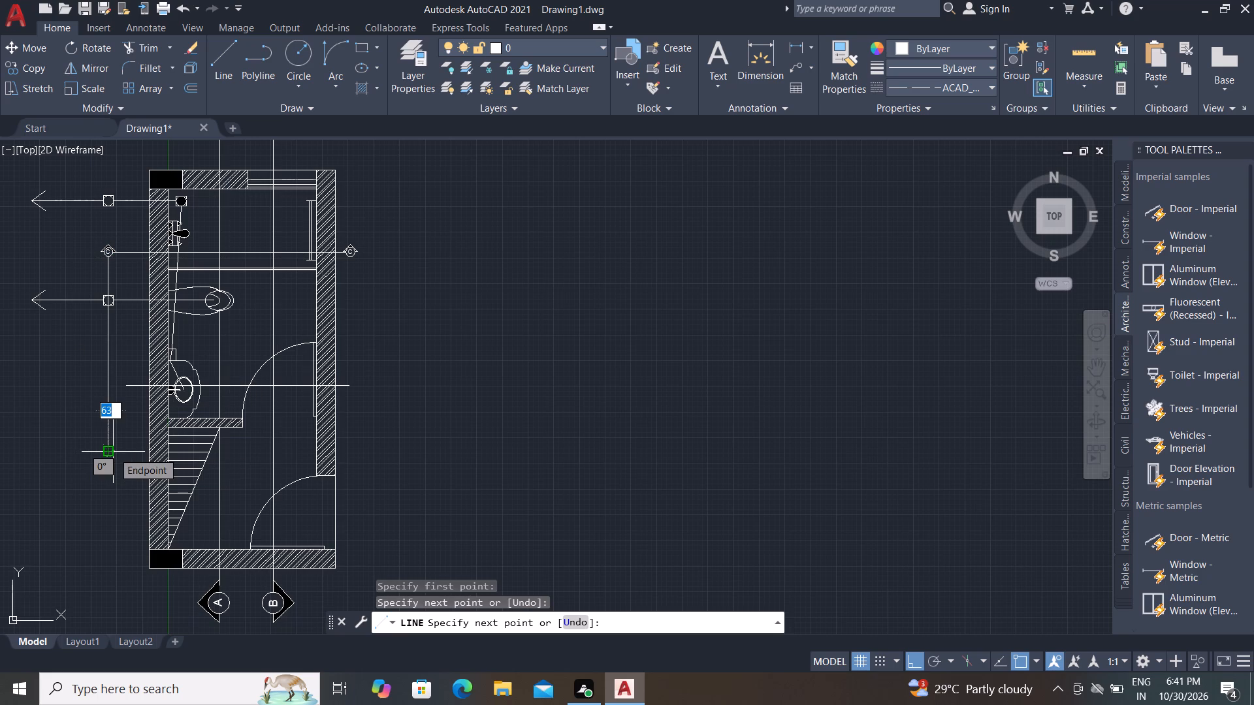
key("Escape")
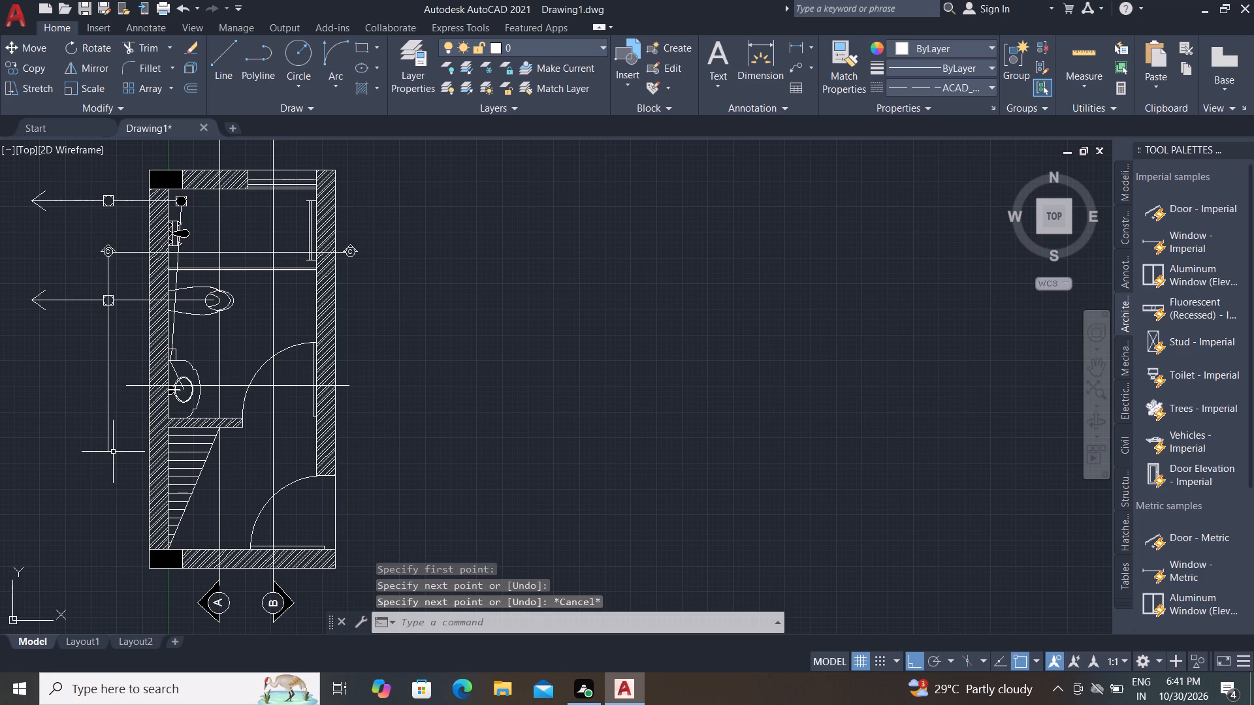
Draw a vertical guide line from the bottom of the right C marker's circle down past the new horizontal line's end.
type("L")
key("space")
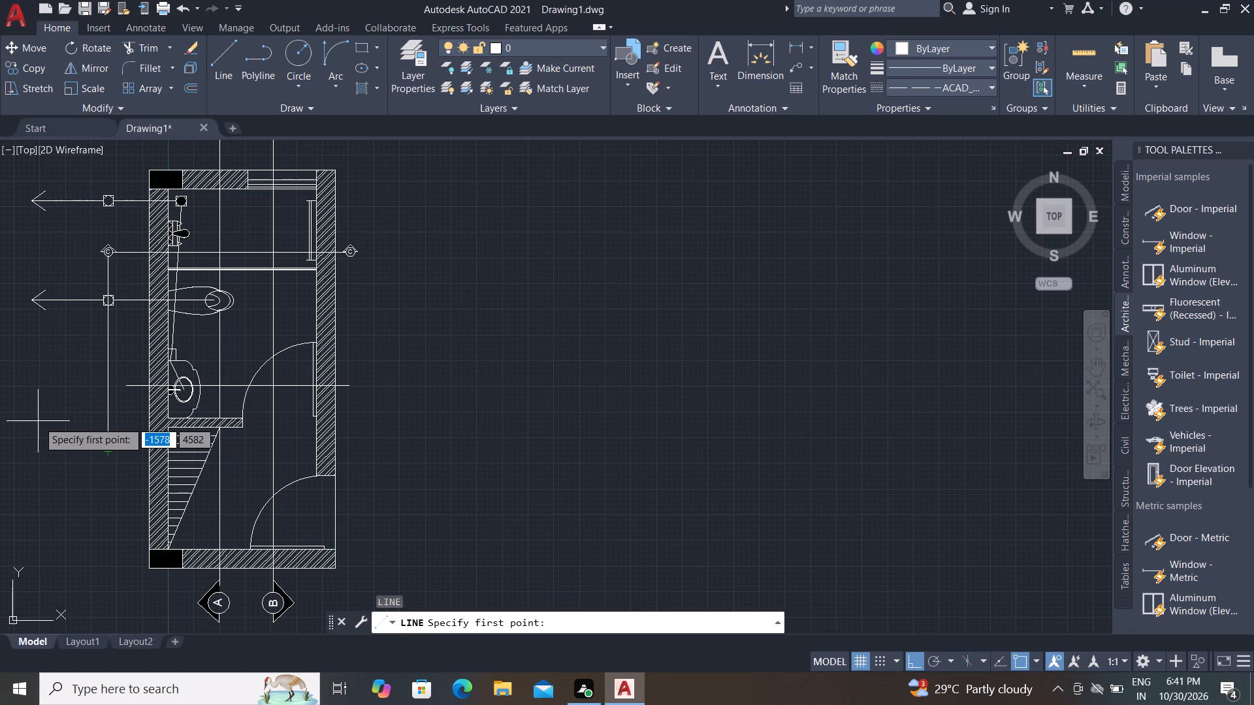
scroll(355, 257, "up", 2)
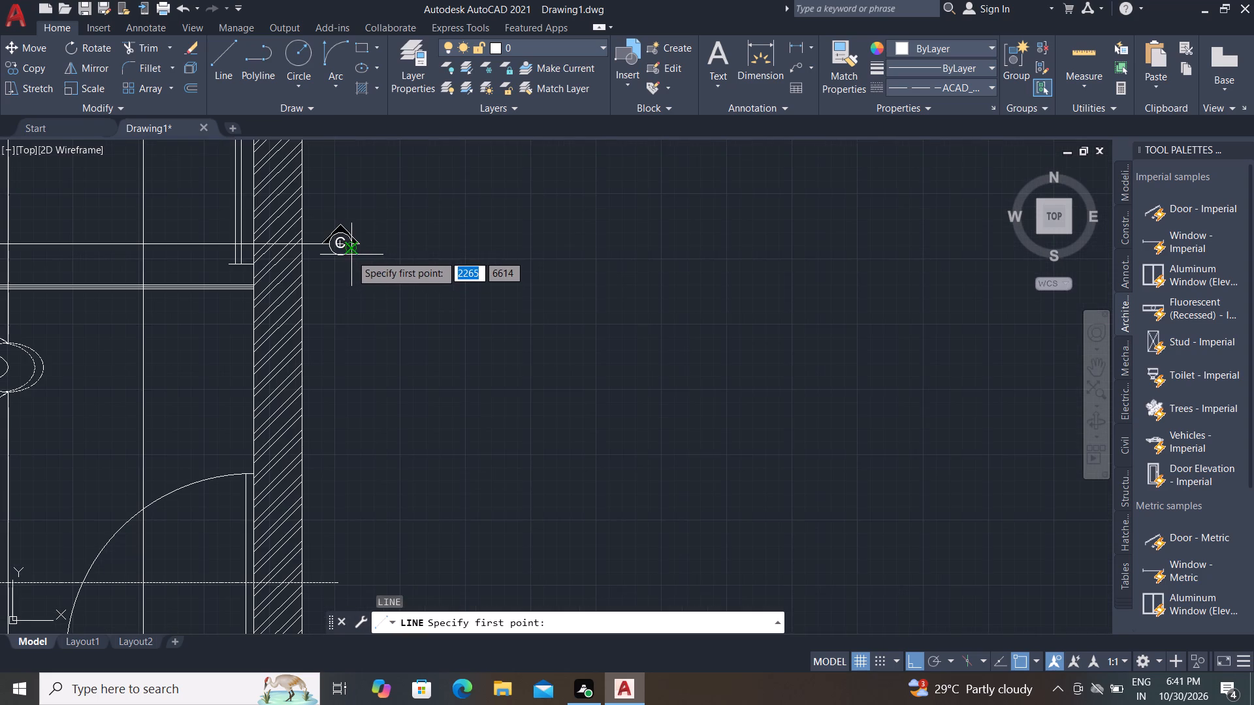
scroll(342, 249, "up", 1)
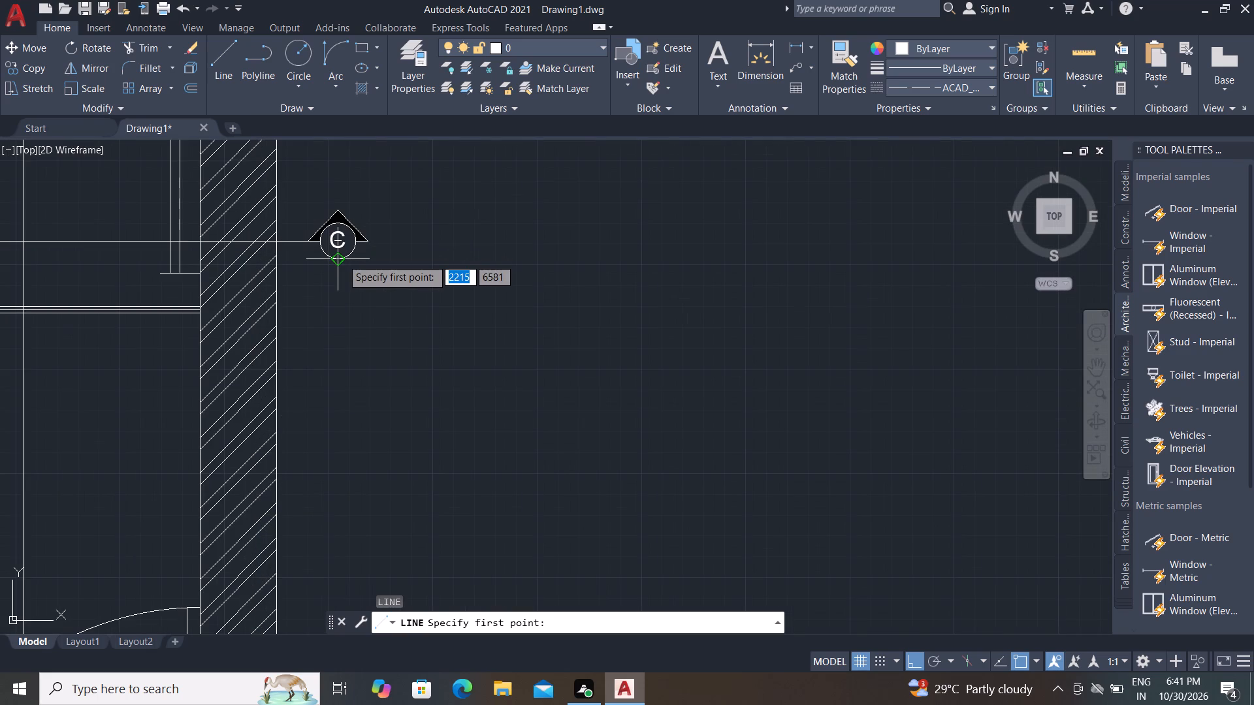
left_click(344, 264)
scroll(356, 360, "down", 1)
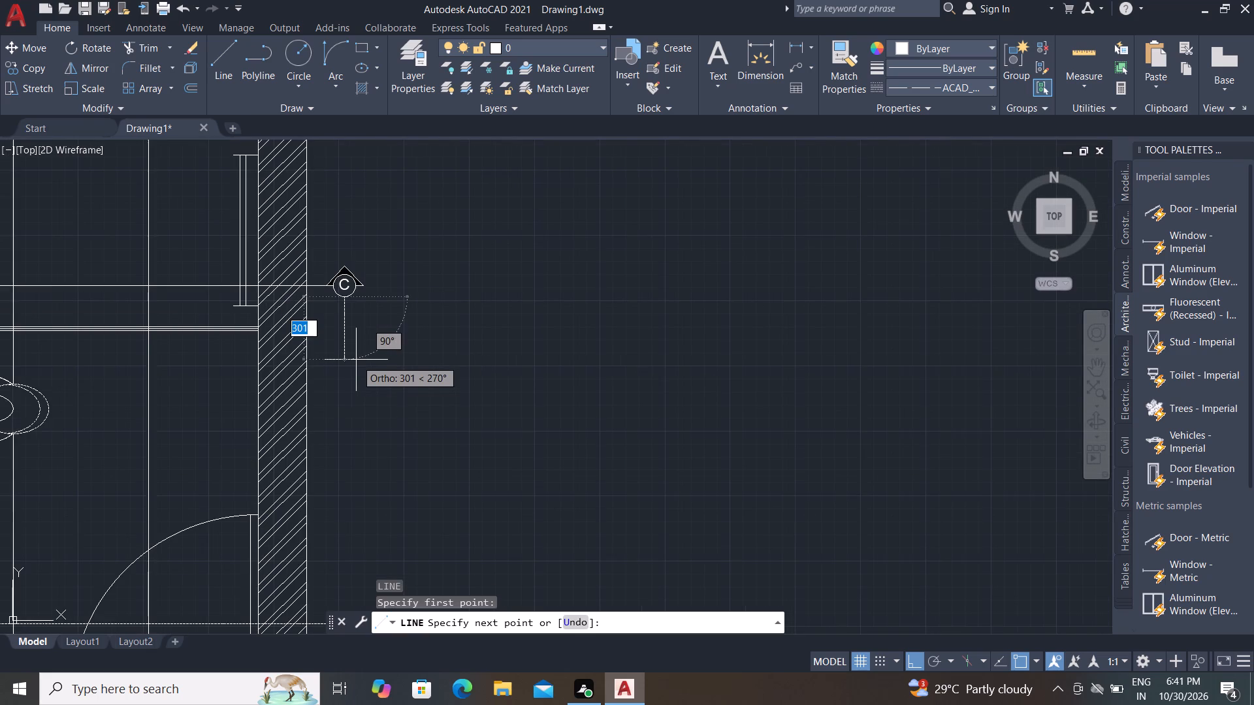
scroll(351, 339, "down", 1)
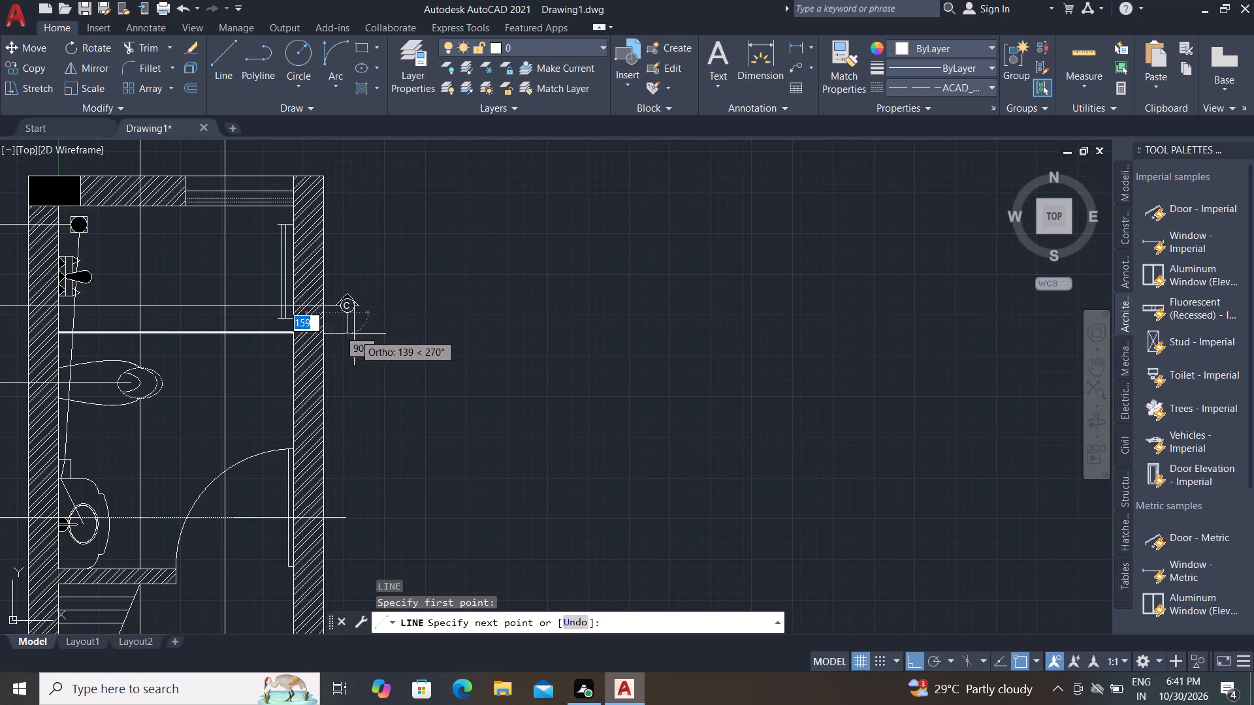
left_click(351, 547)
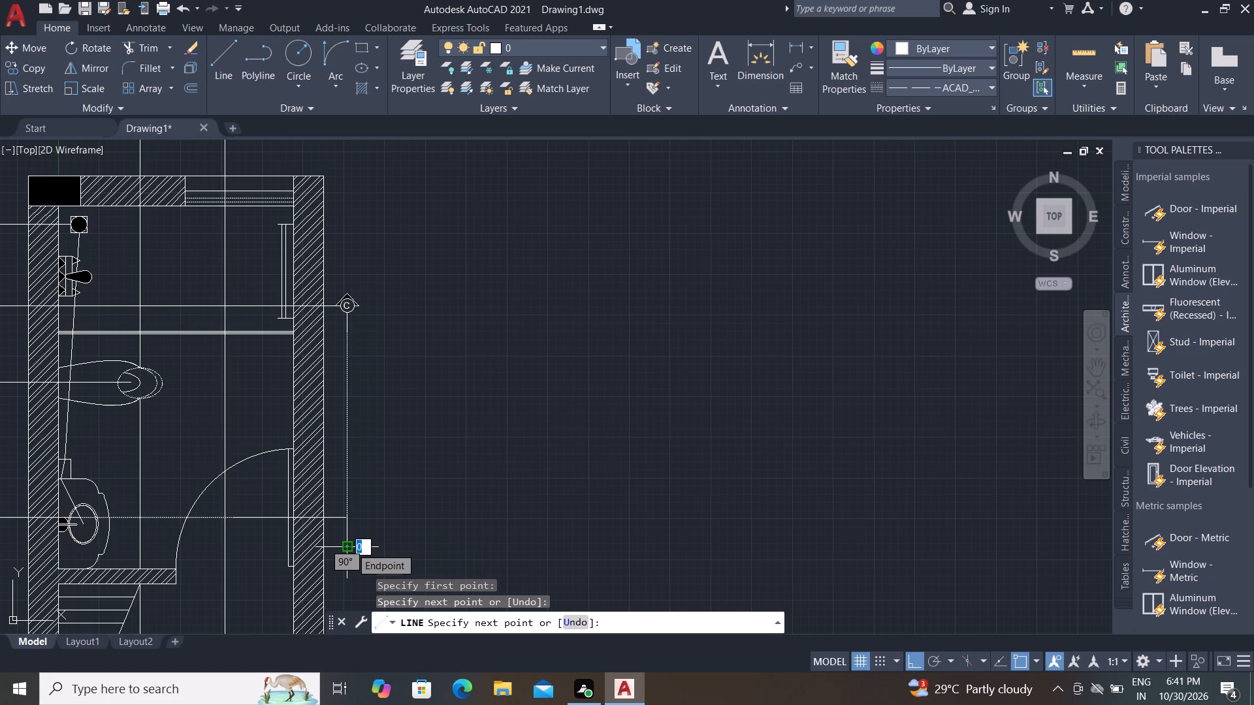
key("Escape")
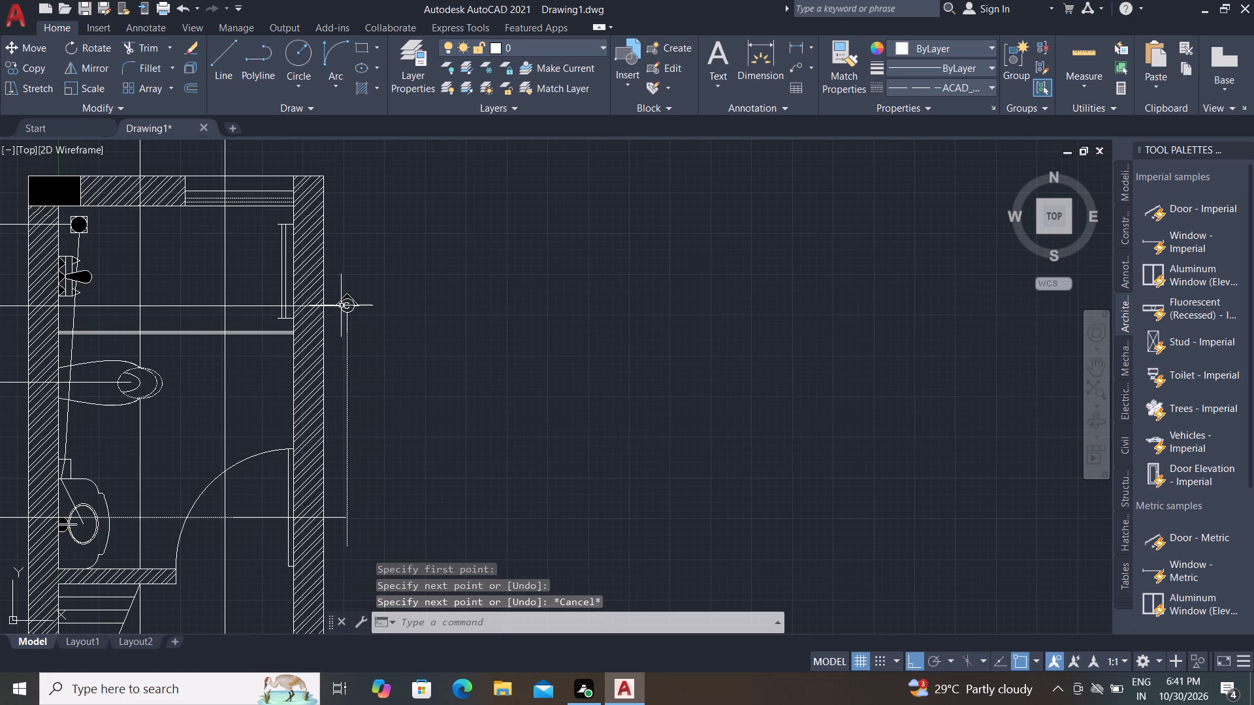
Copy the right C marker straight down about 1620 by its circle's bottom point, onto the washbasin section line's right end.
scroll(330, 291, "up", 2)
left_click(326, 268)
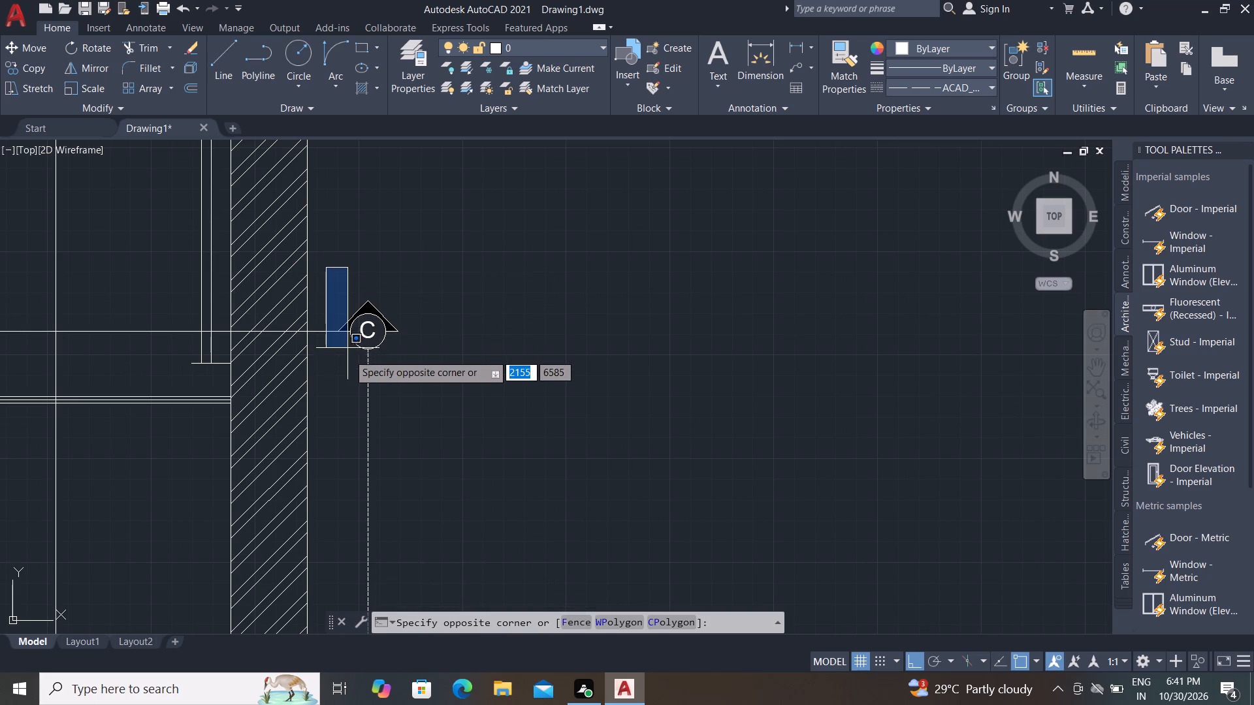
left_click(418, 373)
scroll(397, 359, "down", 1)
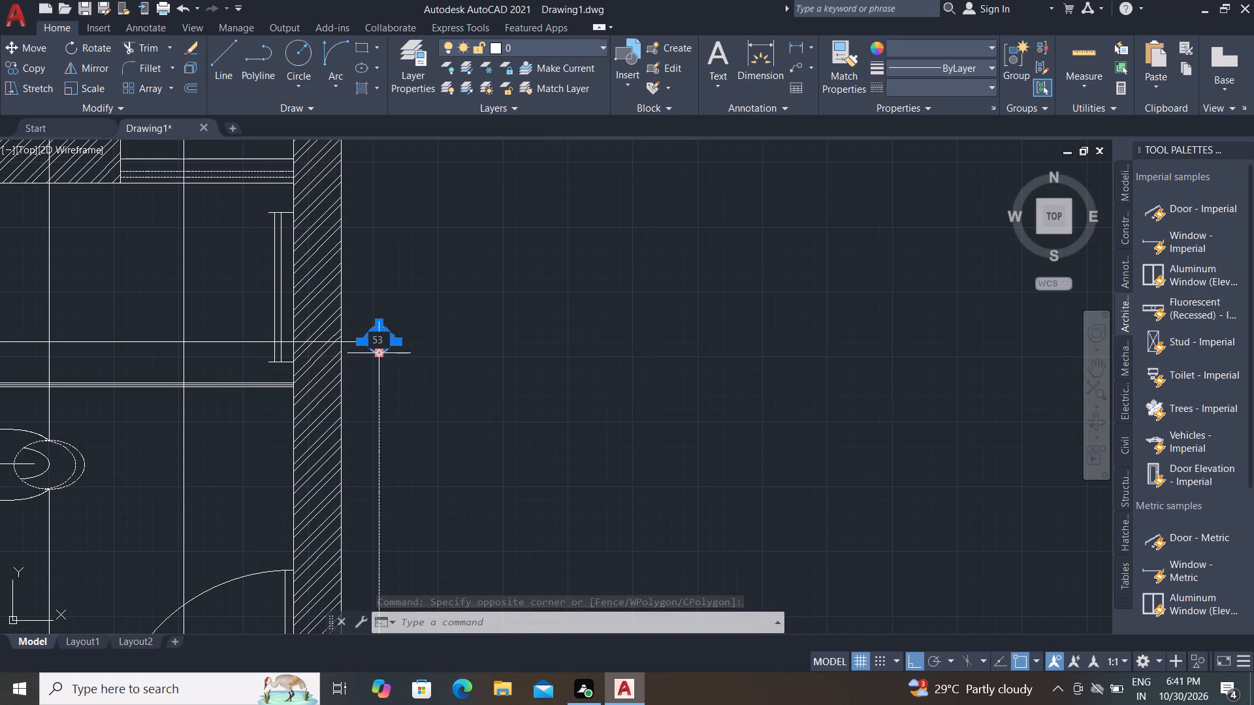
type("MI")
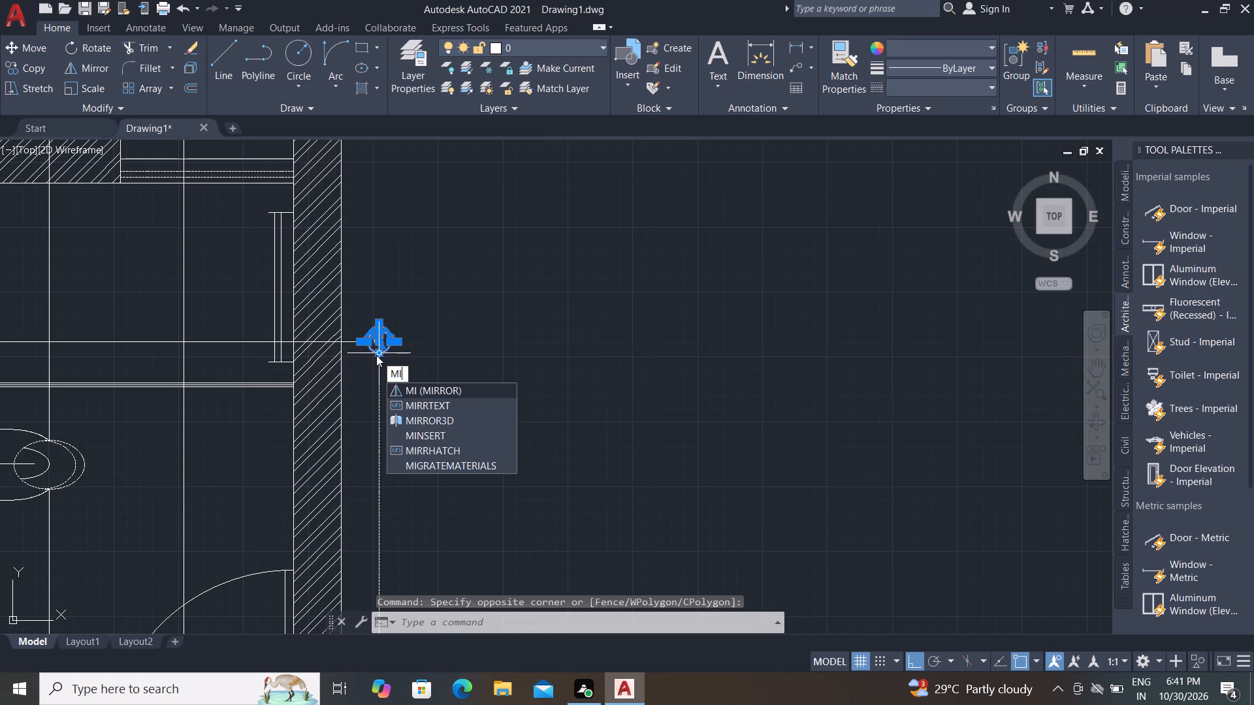
key("BackSpace")
key("BackSpace")
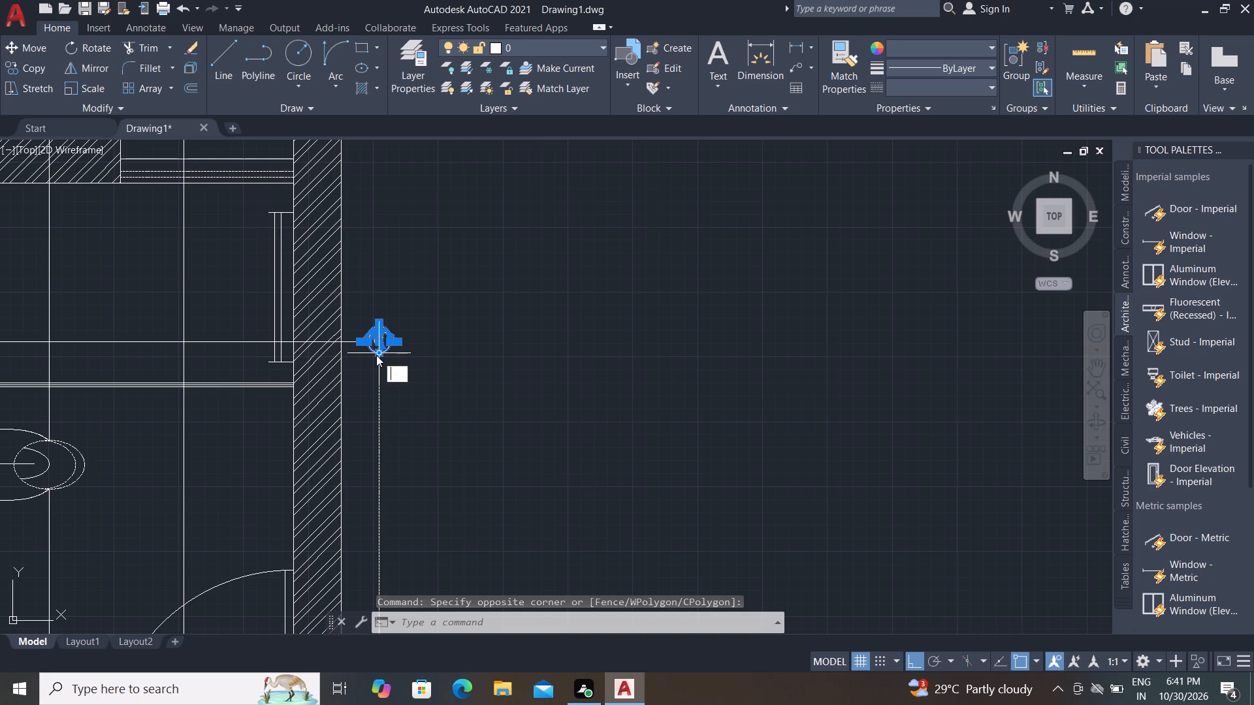
key("c")
type("O")
key("space")
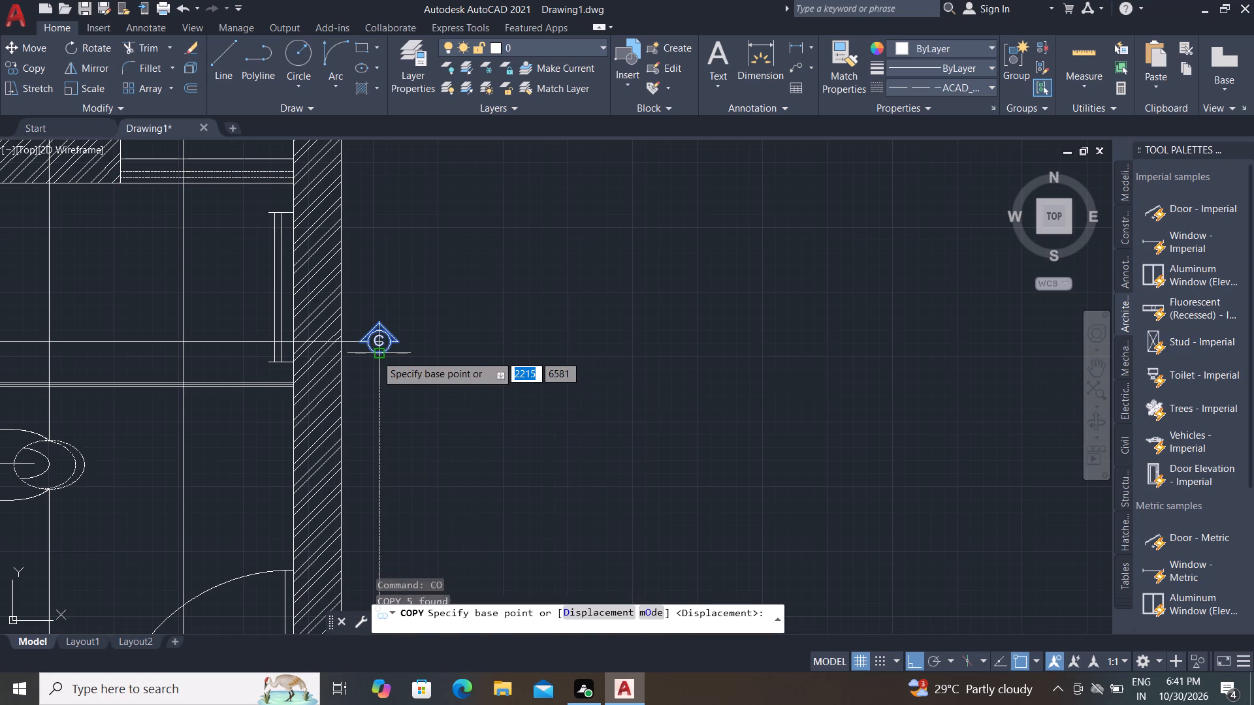
left_click(374, 354)
scroll(390, 375, "down", 3)
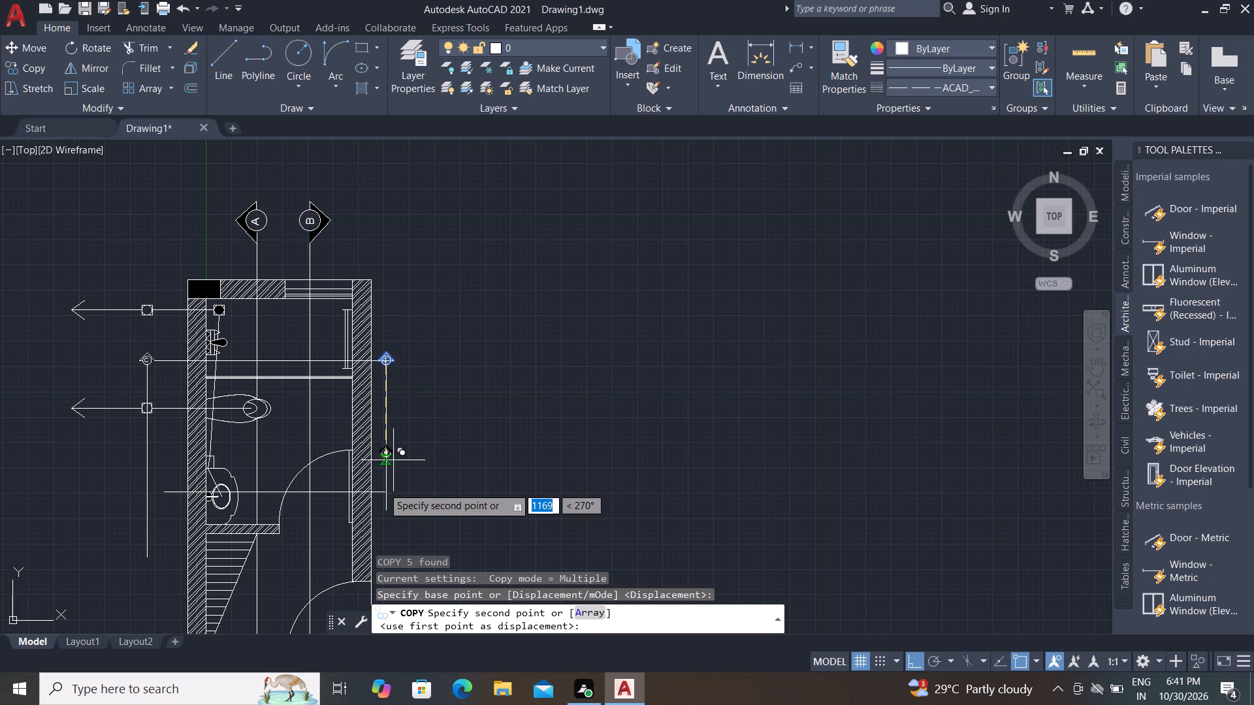
scroll(384, 493, "up", 3)
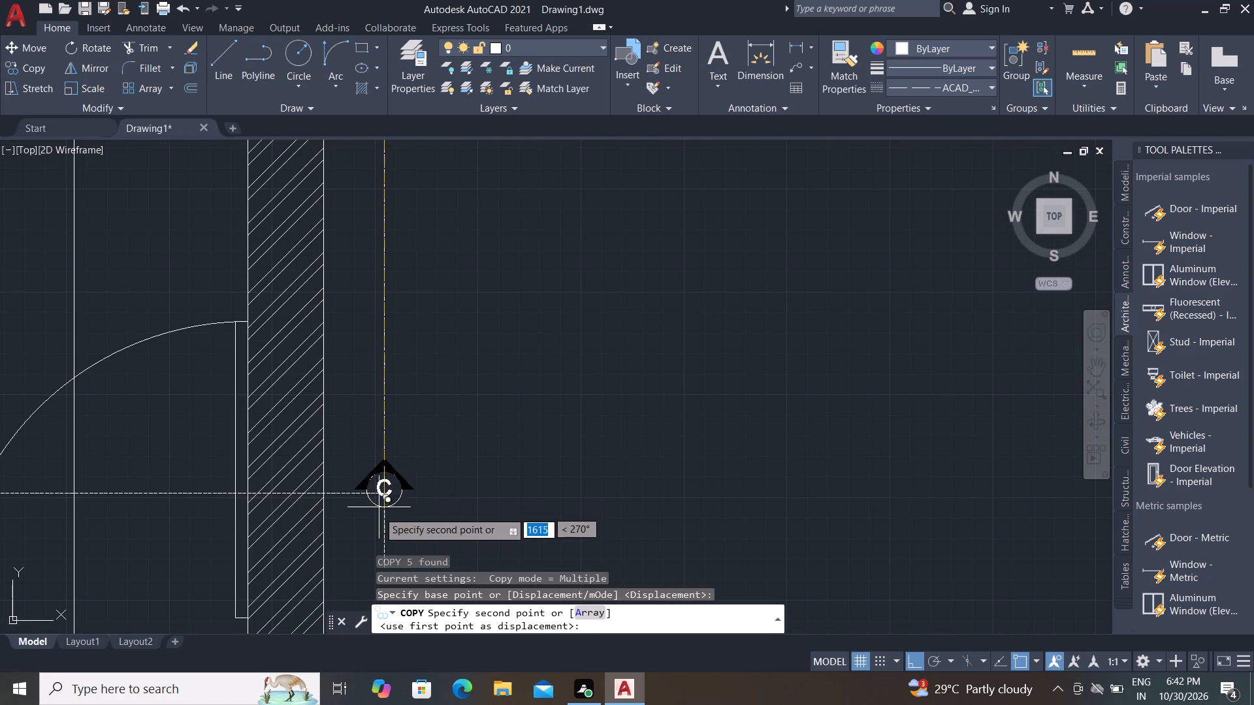
left_click(378, 512)
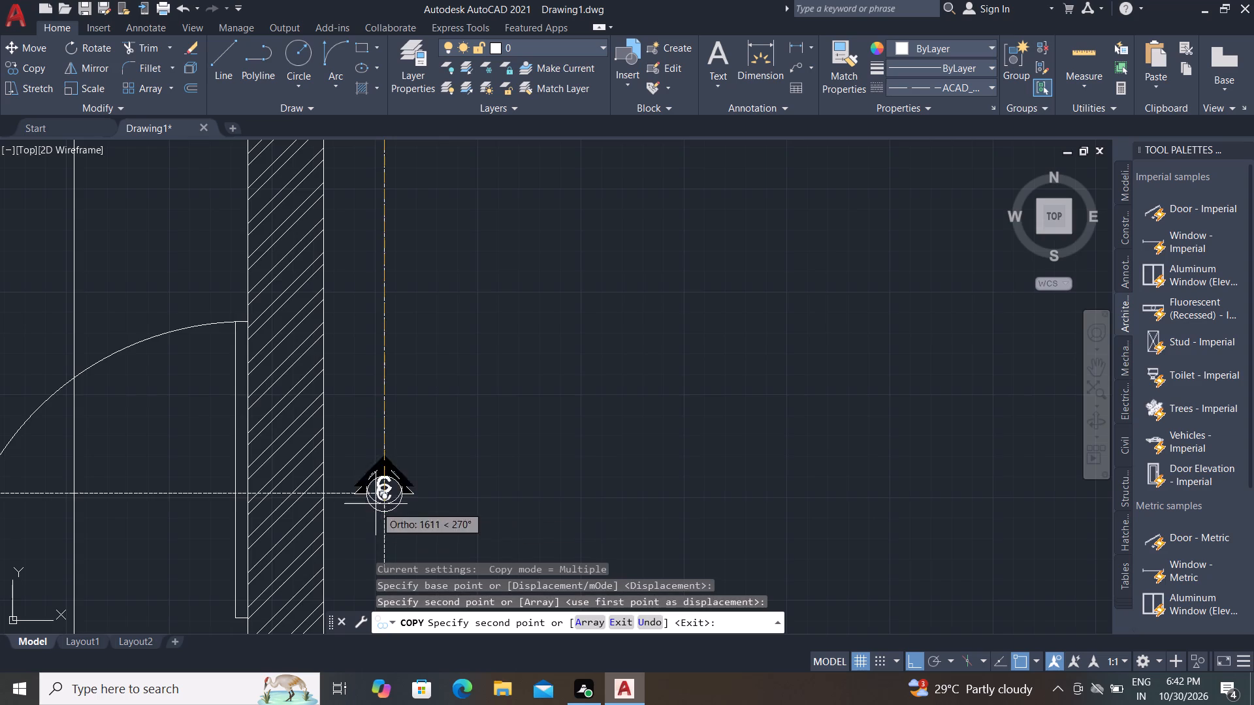
scroll(379, 494, "up", 3)
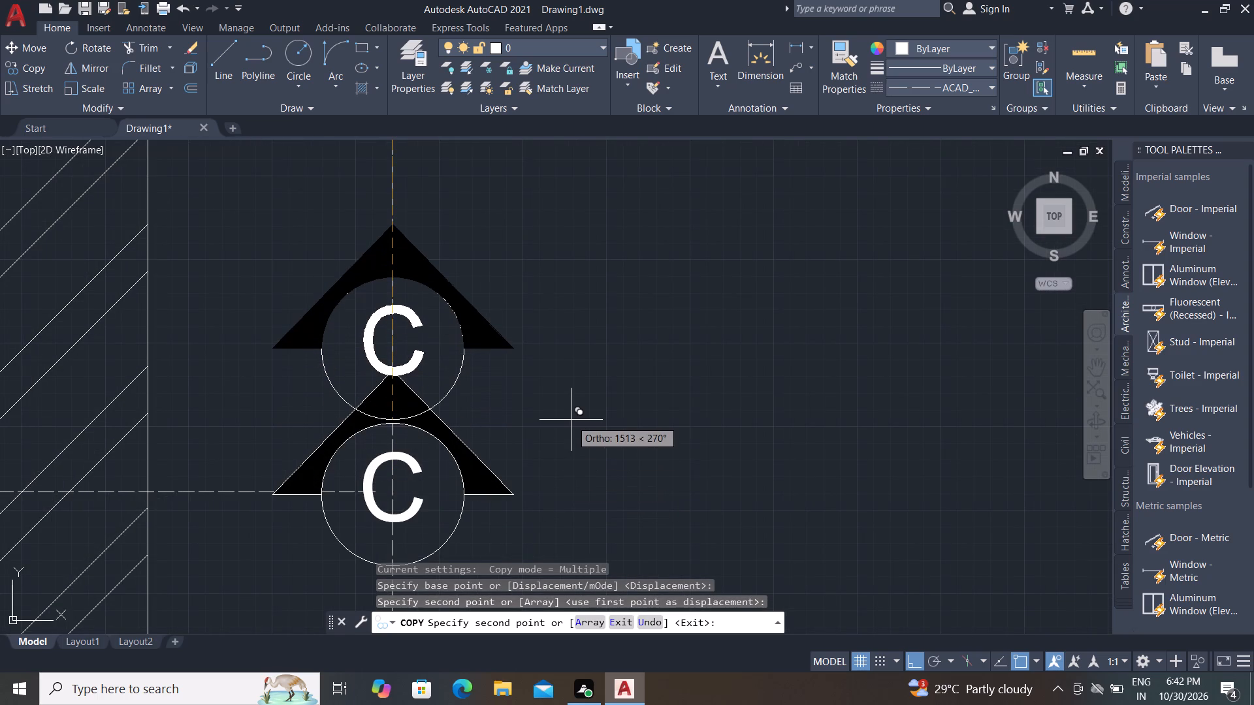
key("Escape")
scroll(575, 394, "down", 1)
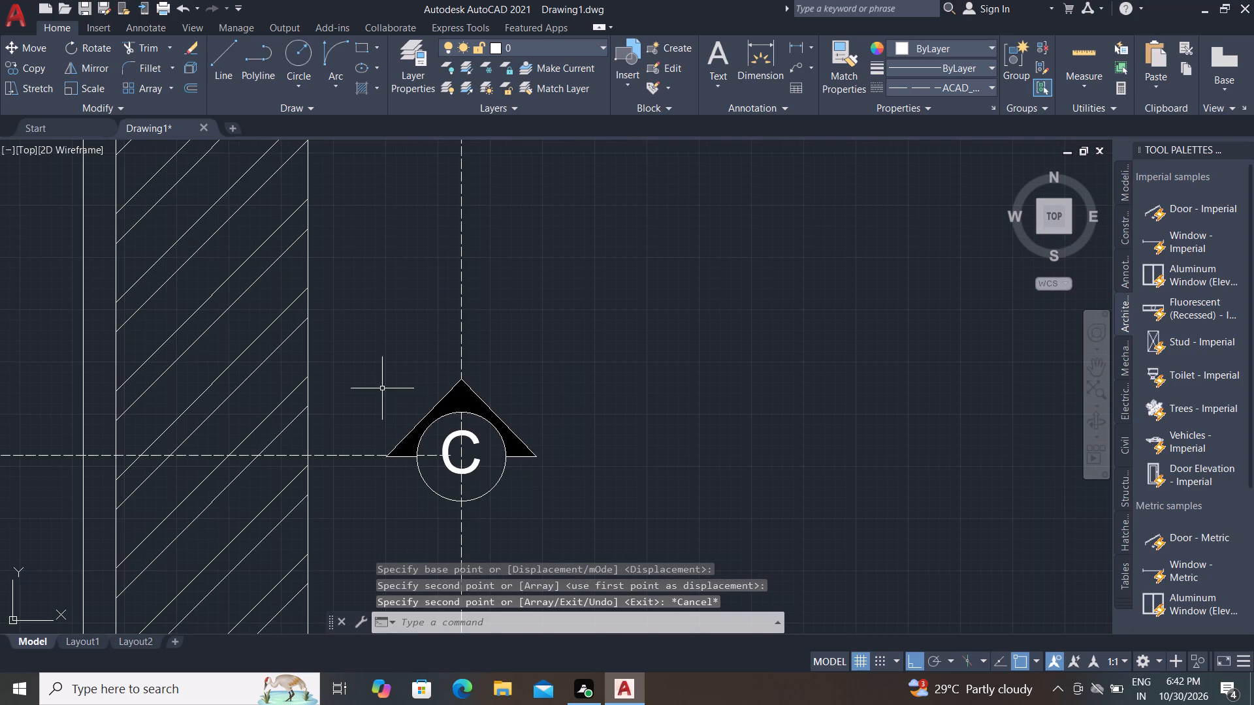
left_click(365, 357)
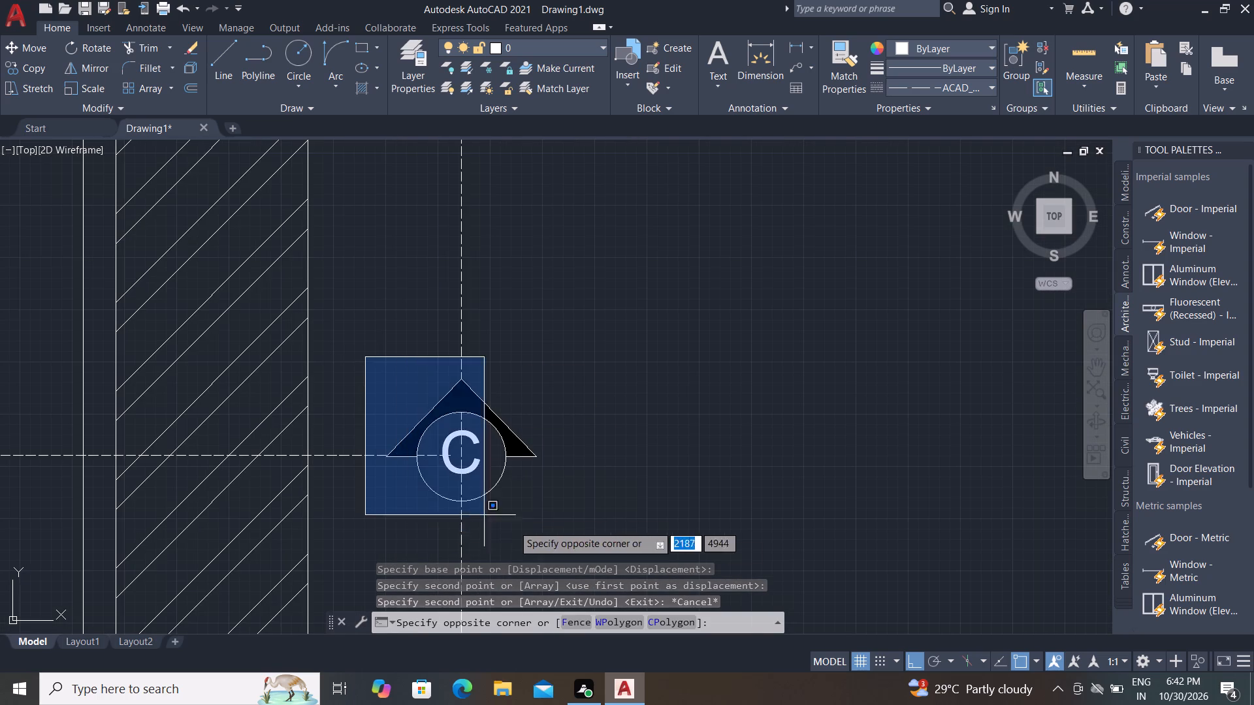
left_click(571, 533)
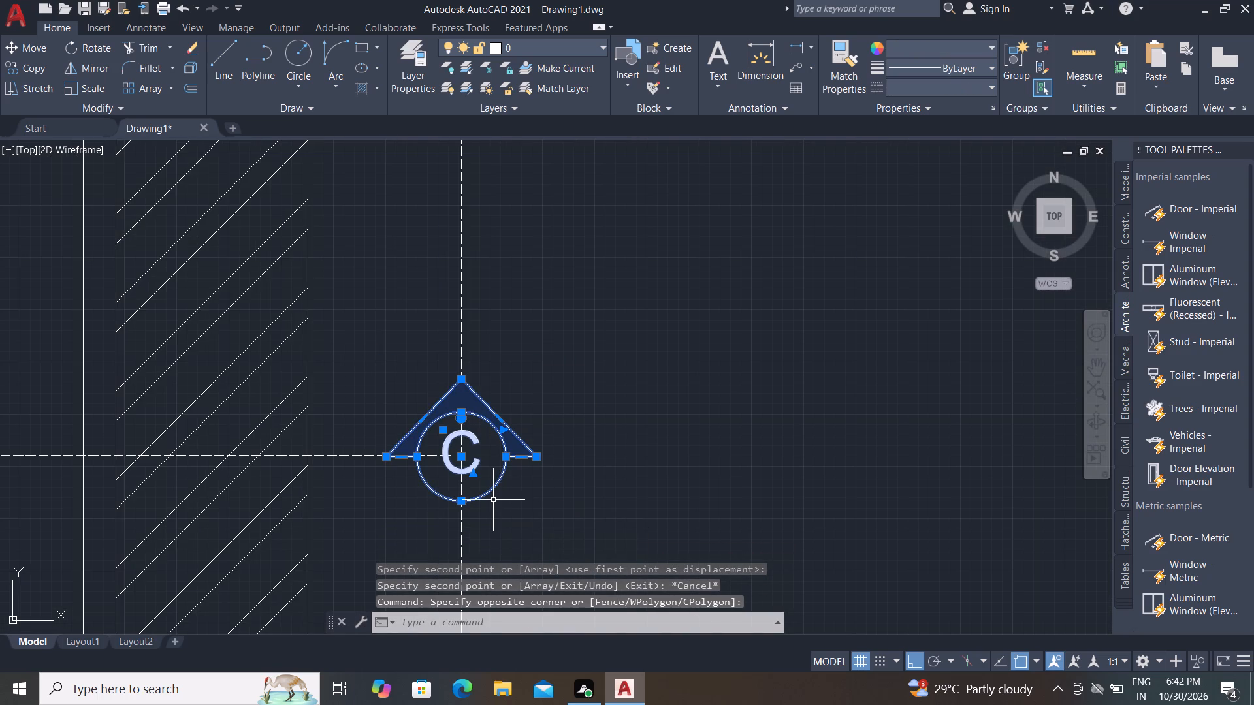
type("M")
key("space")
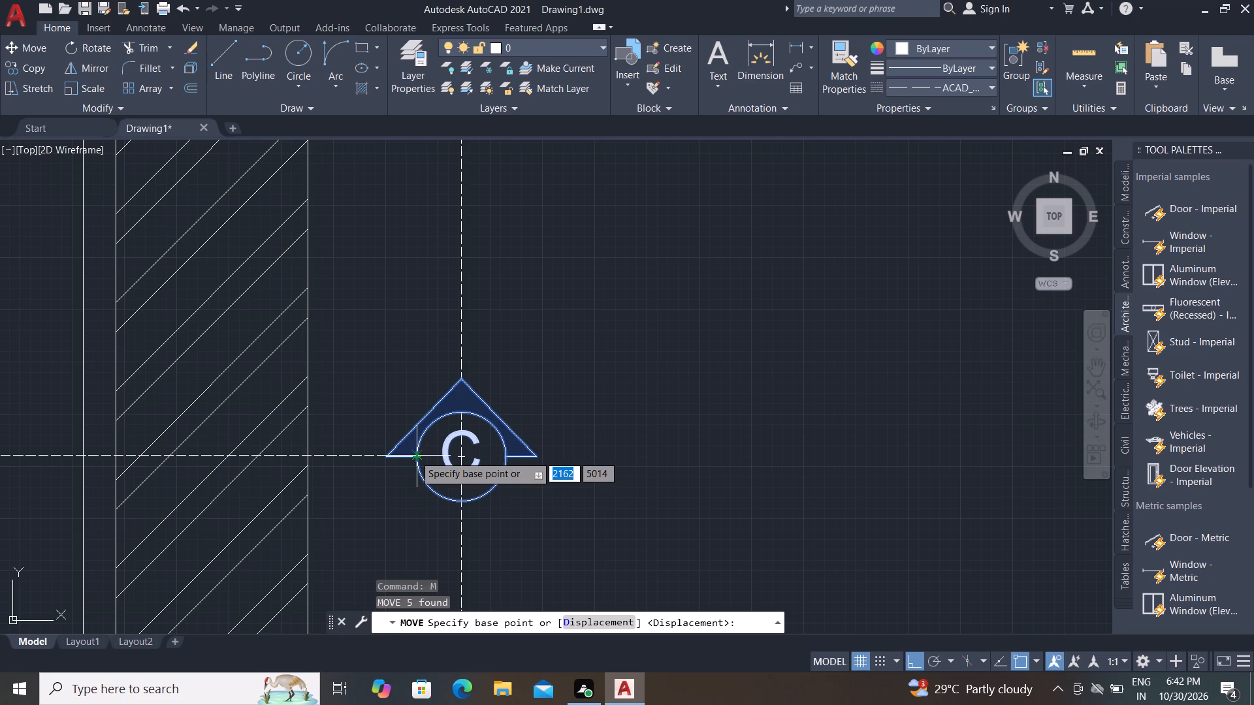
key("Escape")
Trim the part of the horizontal washbasin section line that lies inside the copied C marker's circle.
type("TR")
key("space")
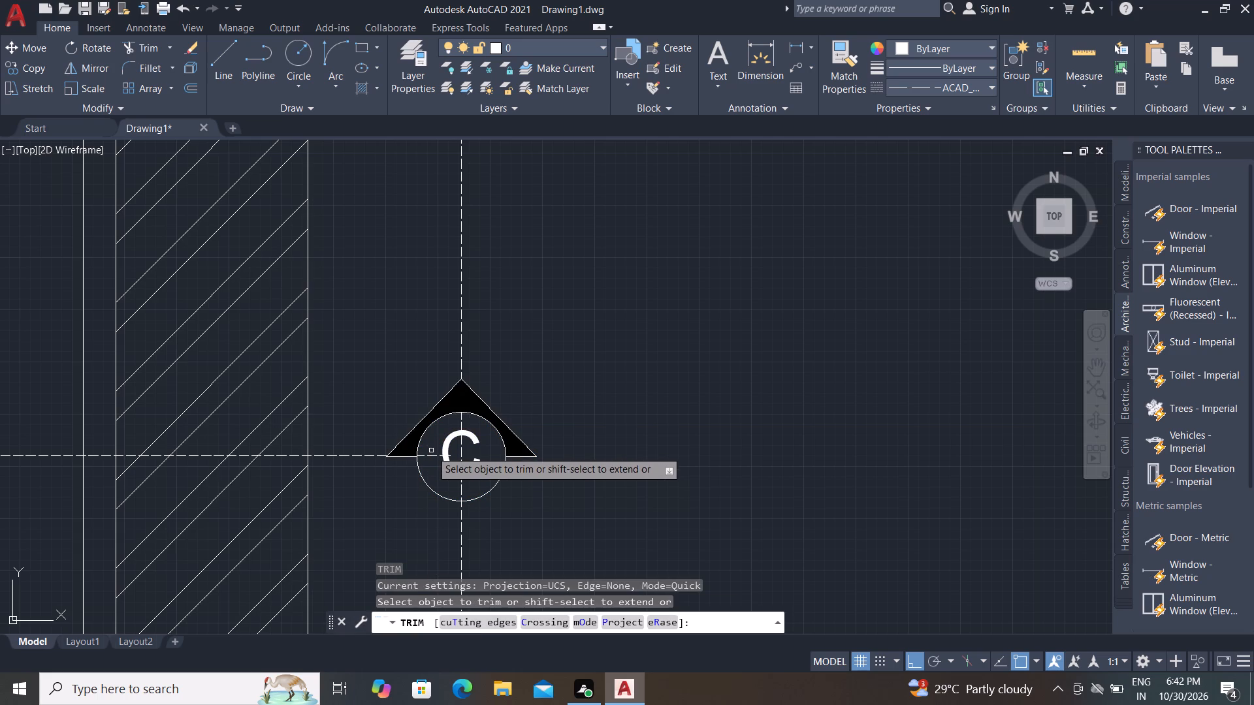
left_click(432, 451)
left_click(436, 462)
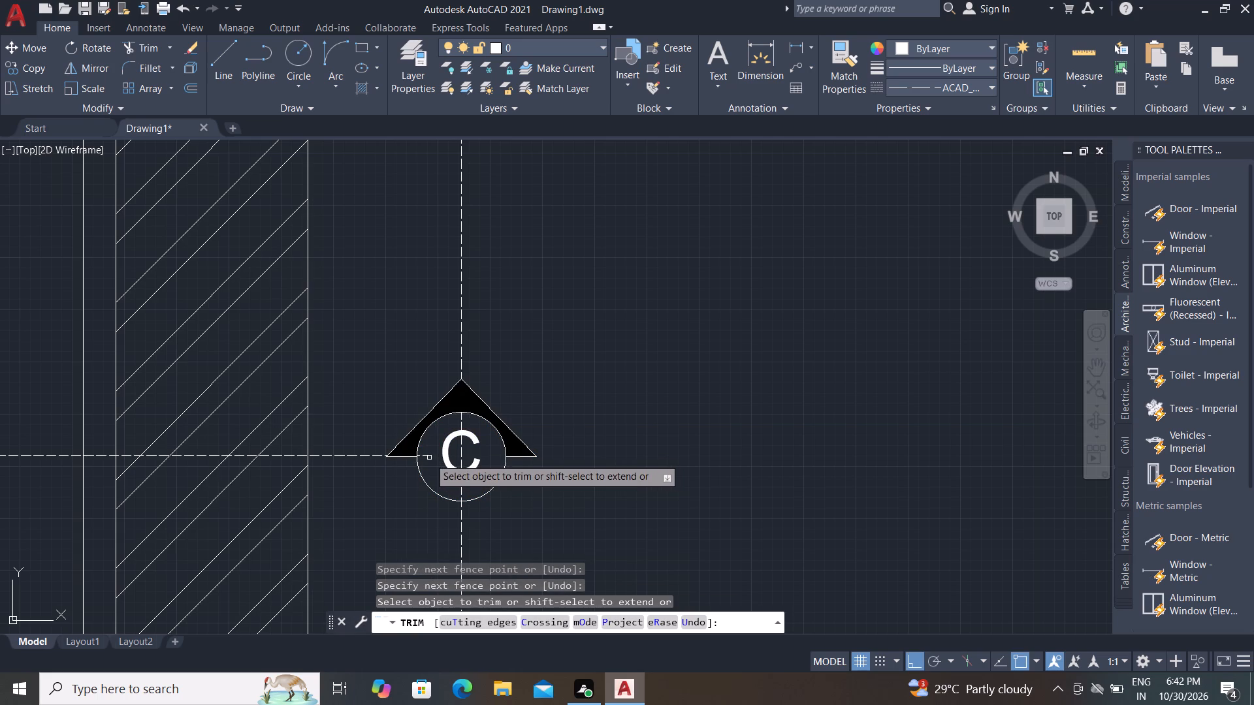
left_click(429, 456)
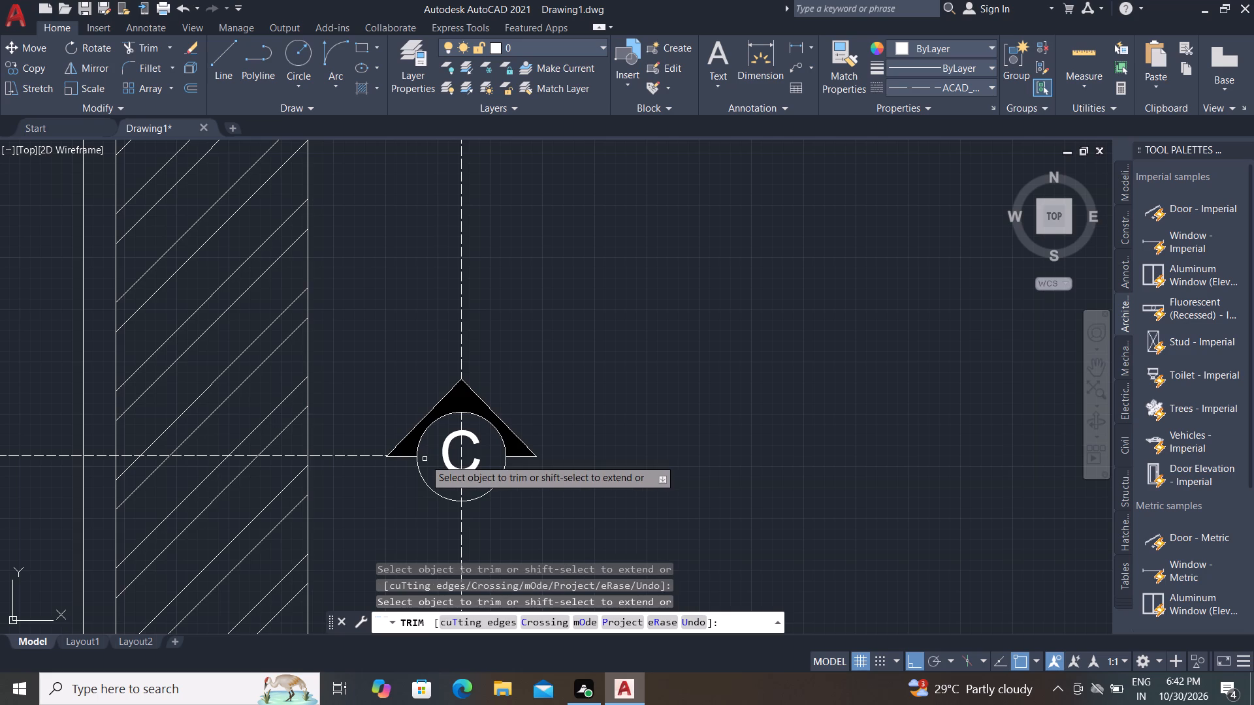
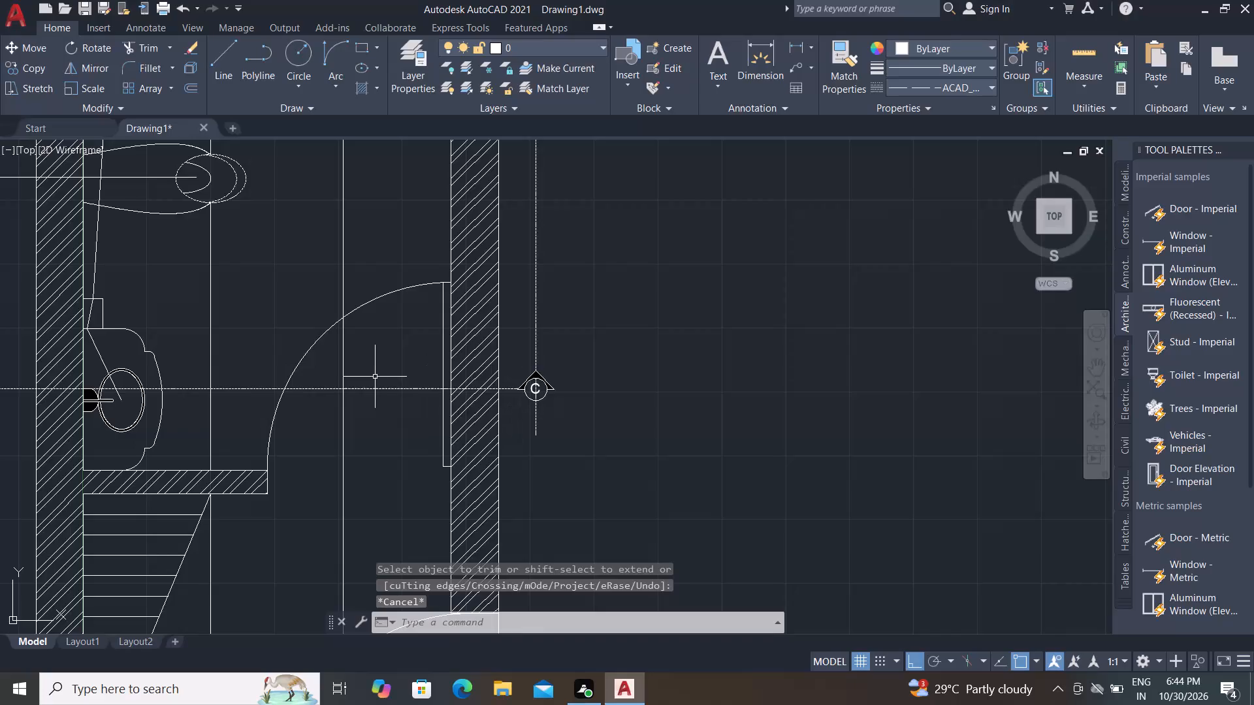
Match the horizontal section line through the washbasin to the properties of the continuous vertical section line.
scroll(375, 377, "down", 1)
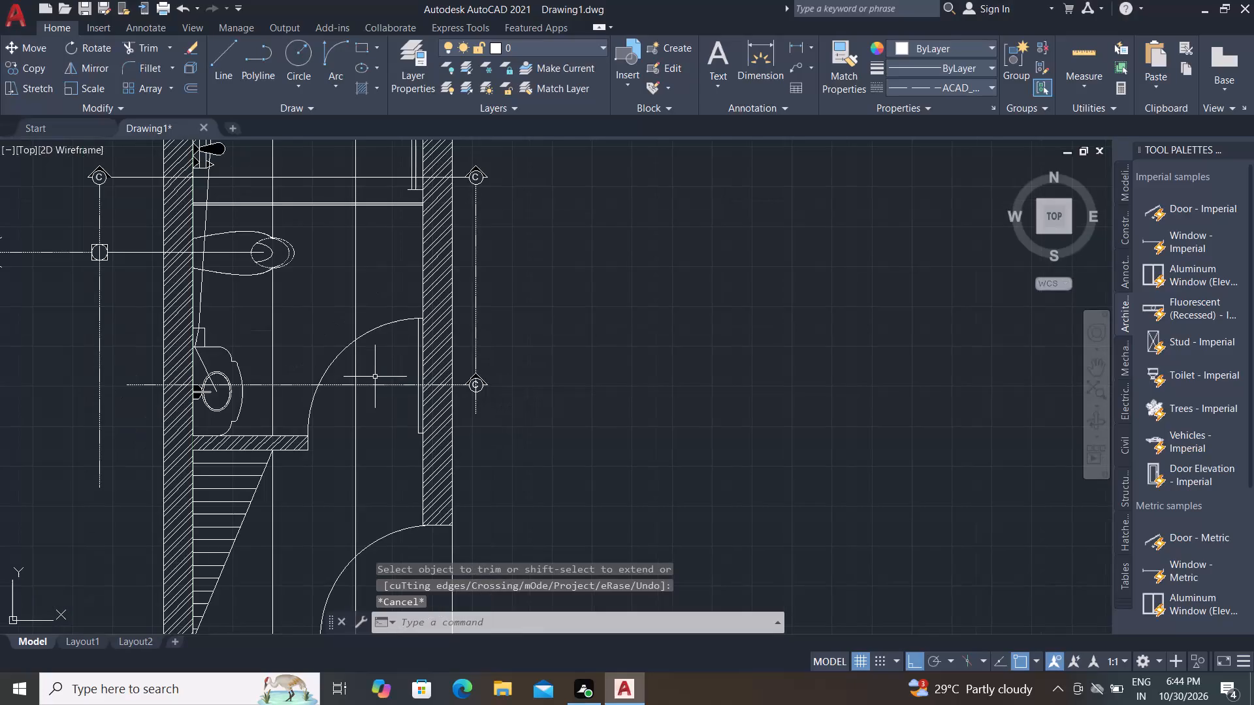
left_click(844, 78)
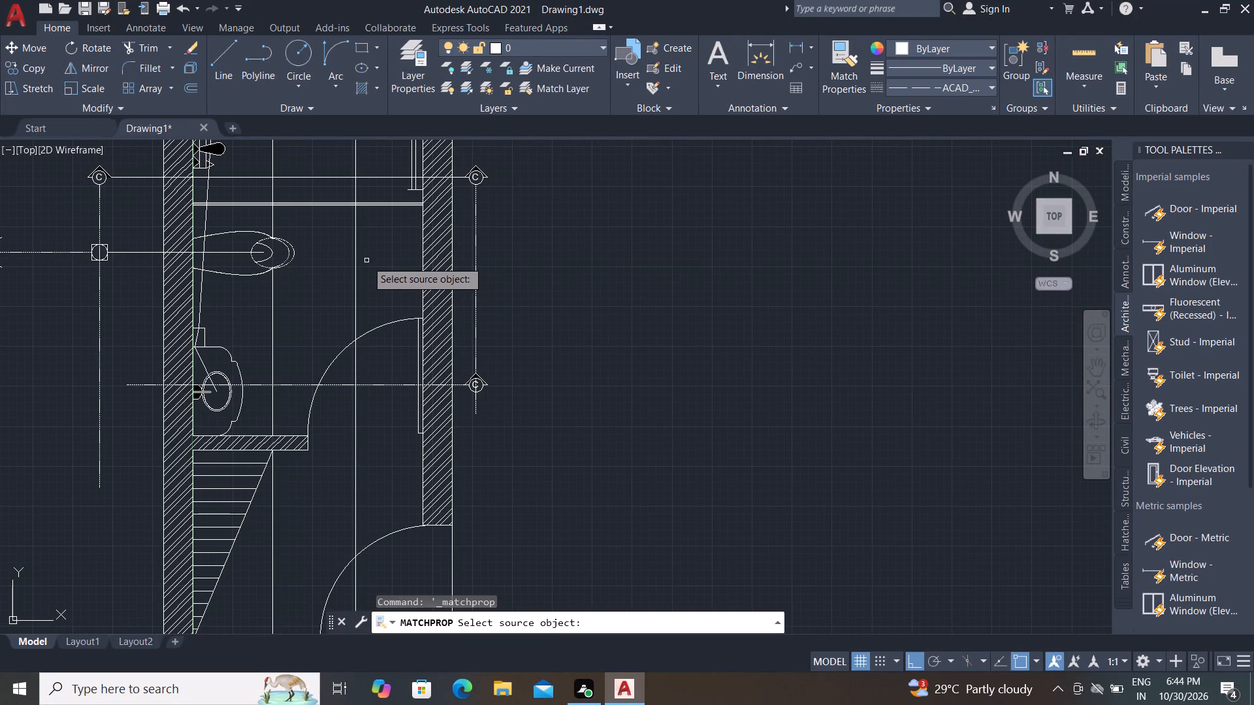
left_click(354, 254)
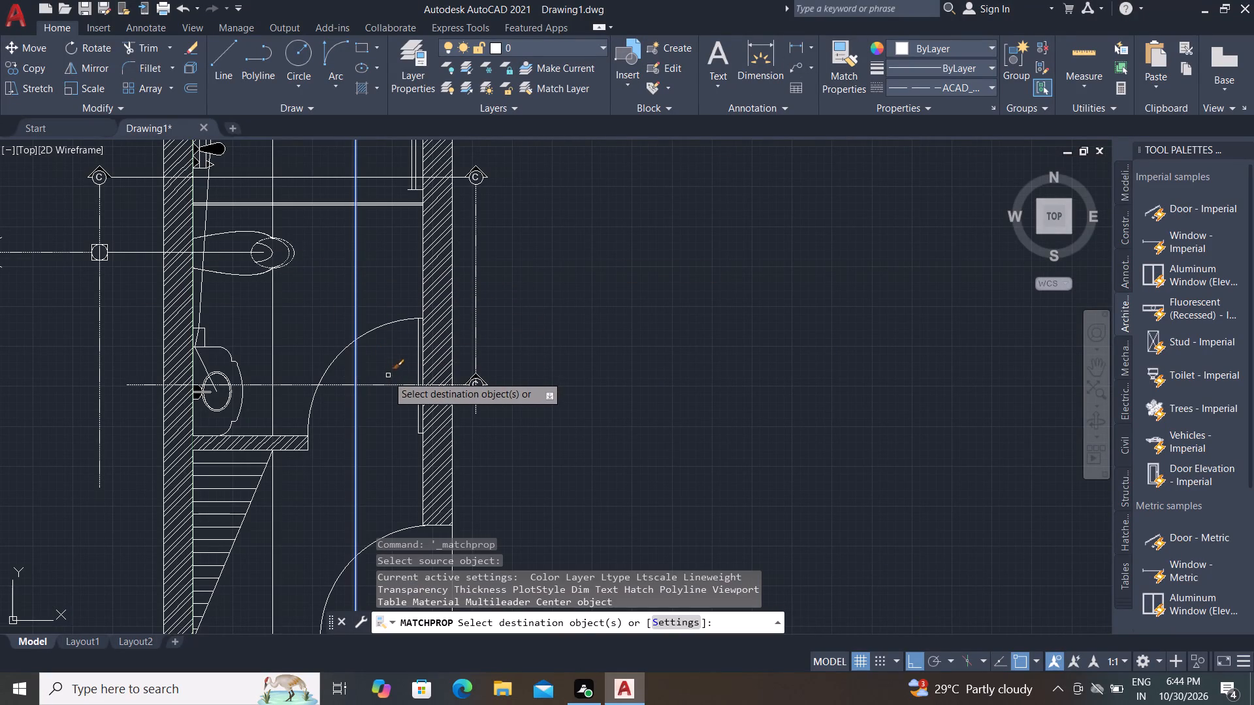
left_click(390, 386)
key("Escape")
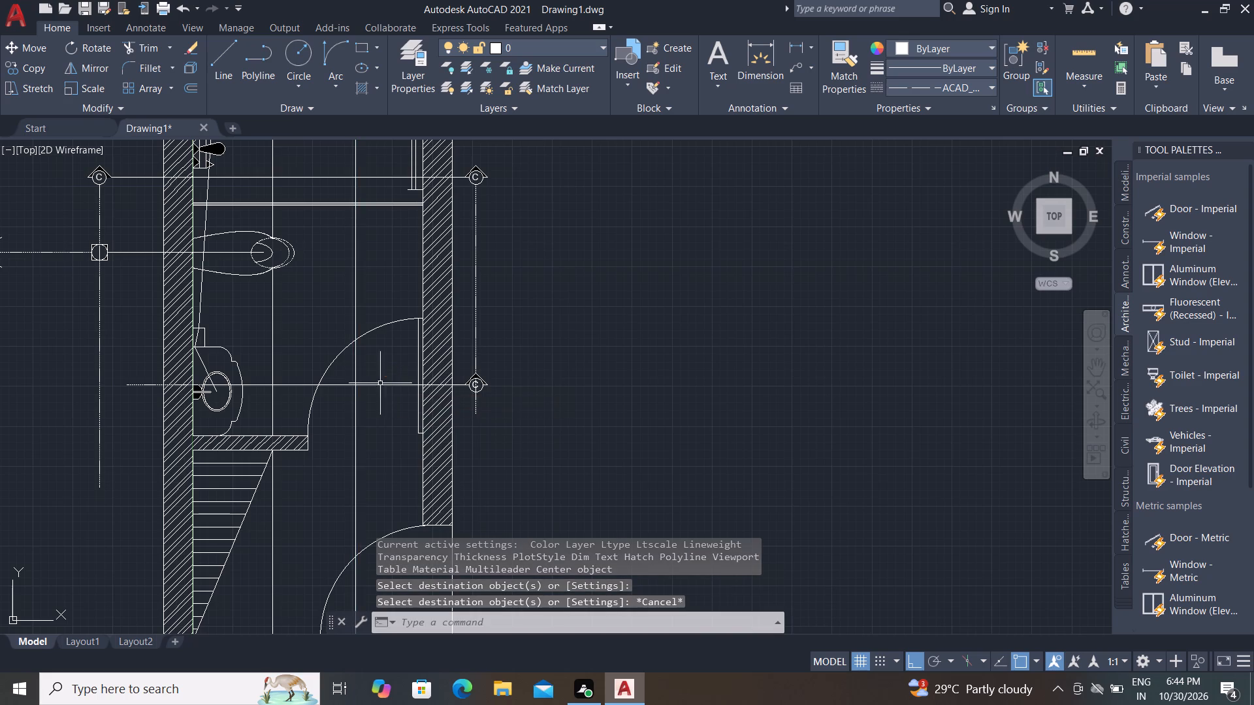
Trim the dashed vertical line below and inside the circle of the lower C section marker outside the hatched wall.
scroll(494, 379, "up", 2)
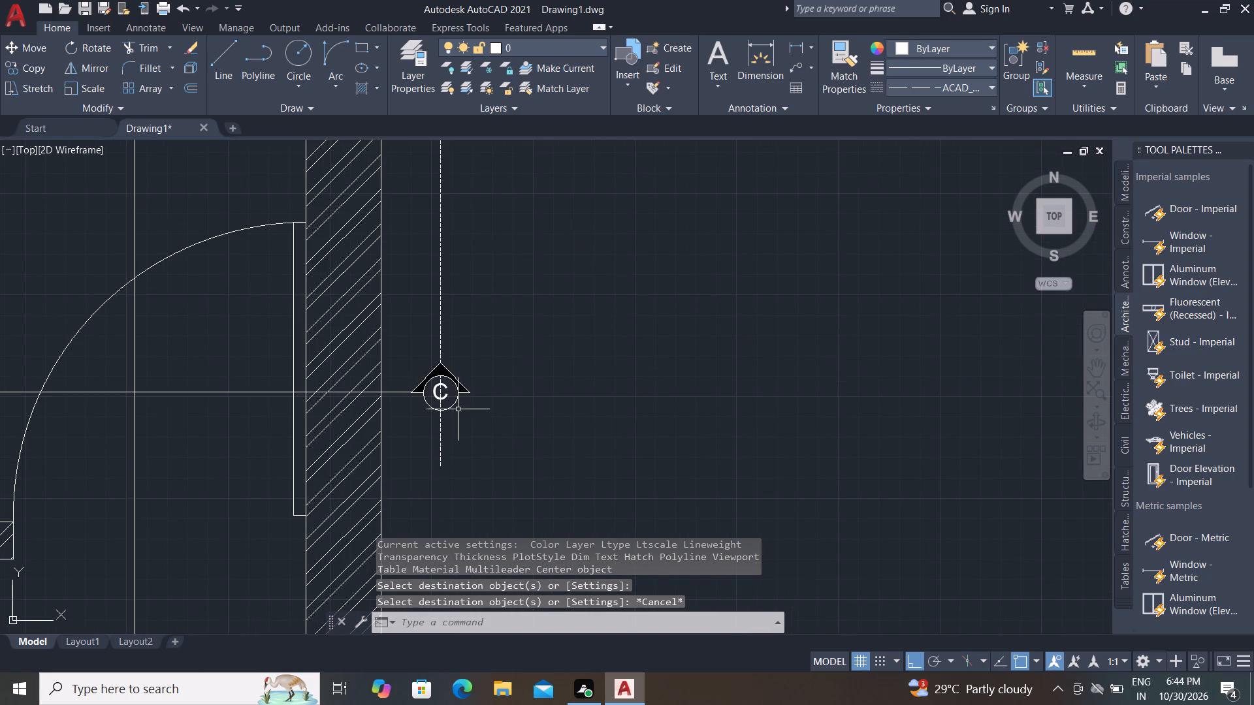
type("TR")
key("space")
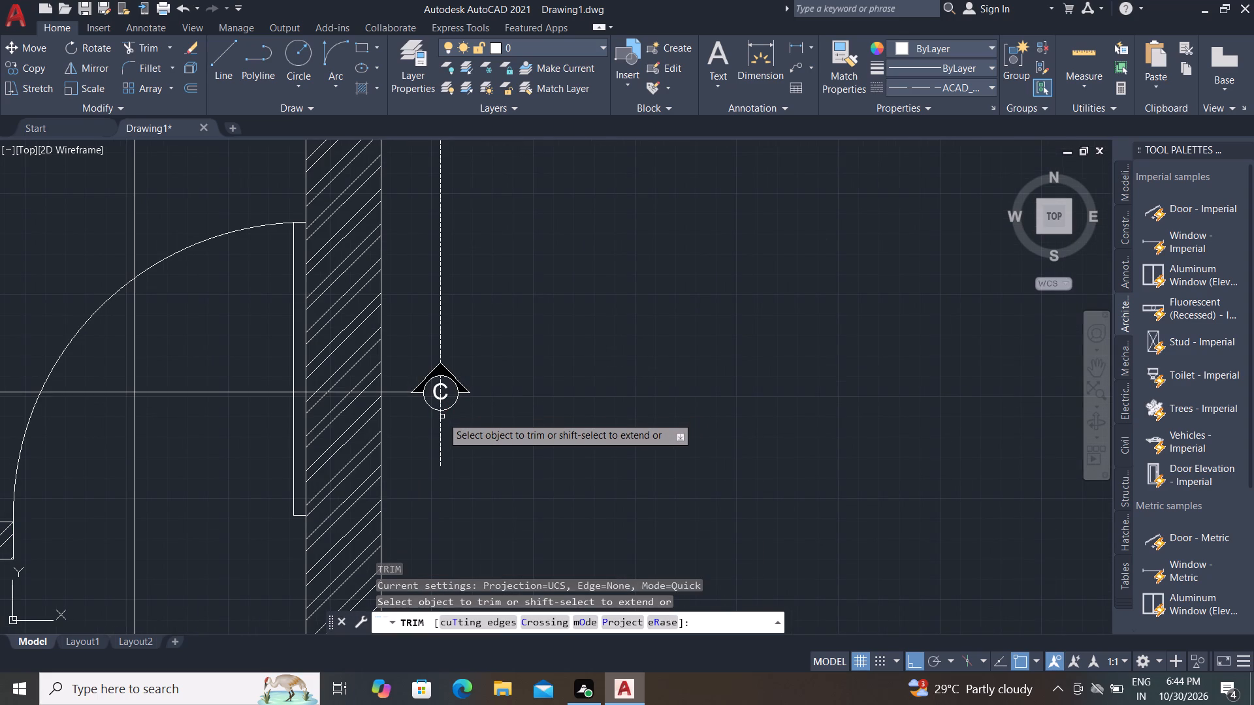
left_click(440, 418)
scroll(442, 398, "up", 3)
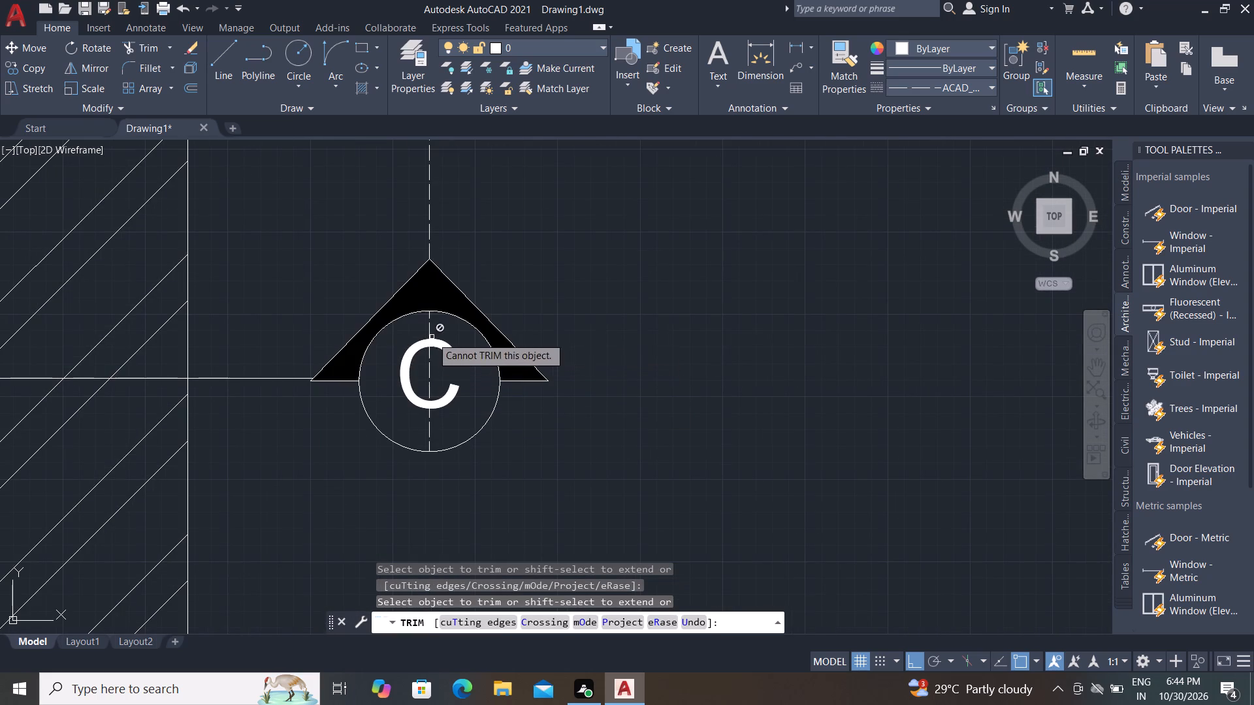
left_click(428, 328)
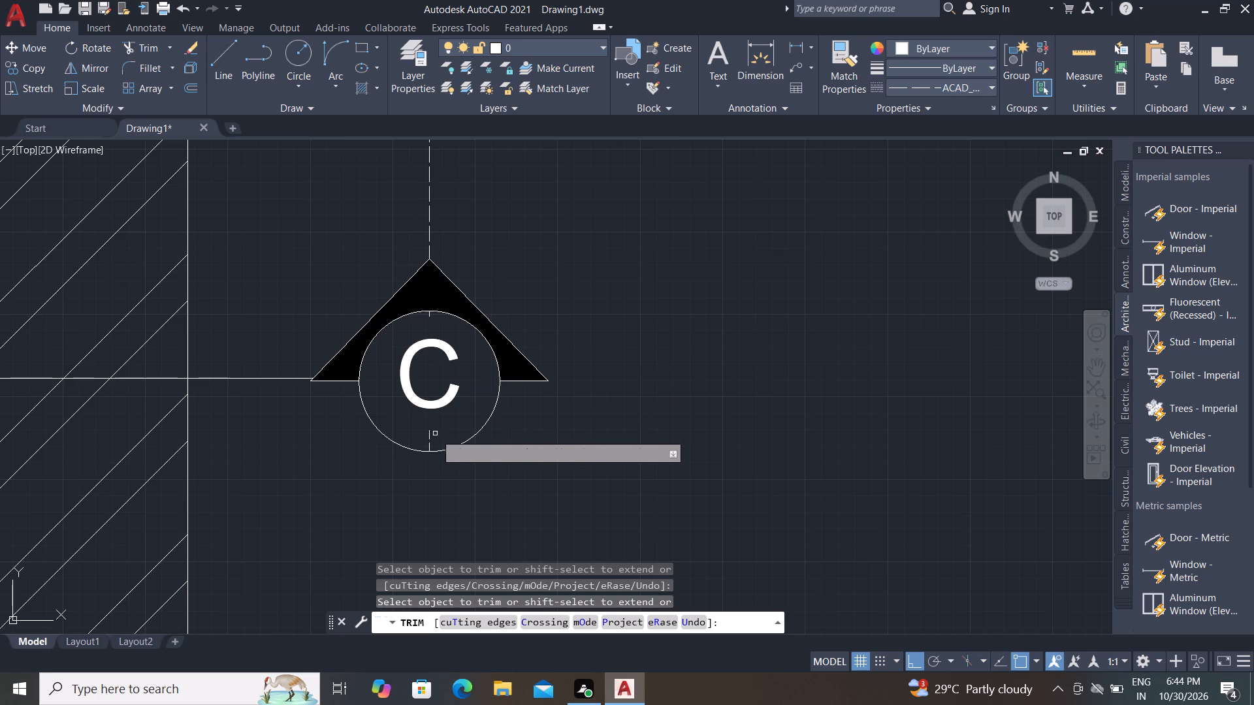
left_click(430, 433)
scroll(429, 294, "up", 2)
left_click(423, 347)
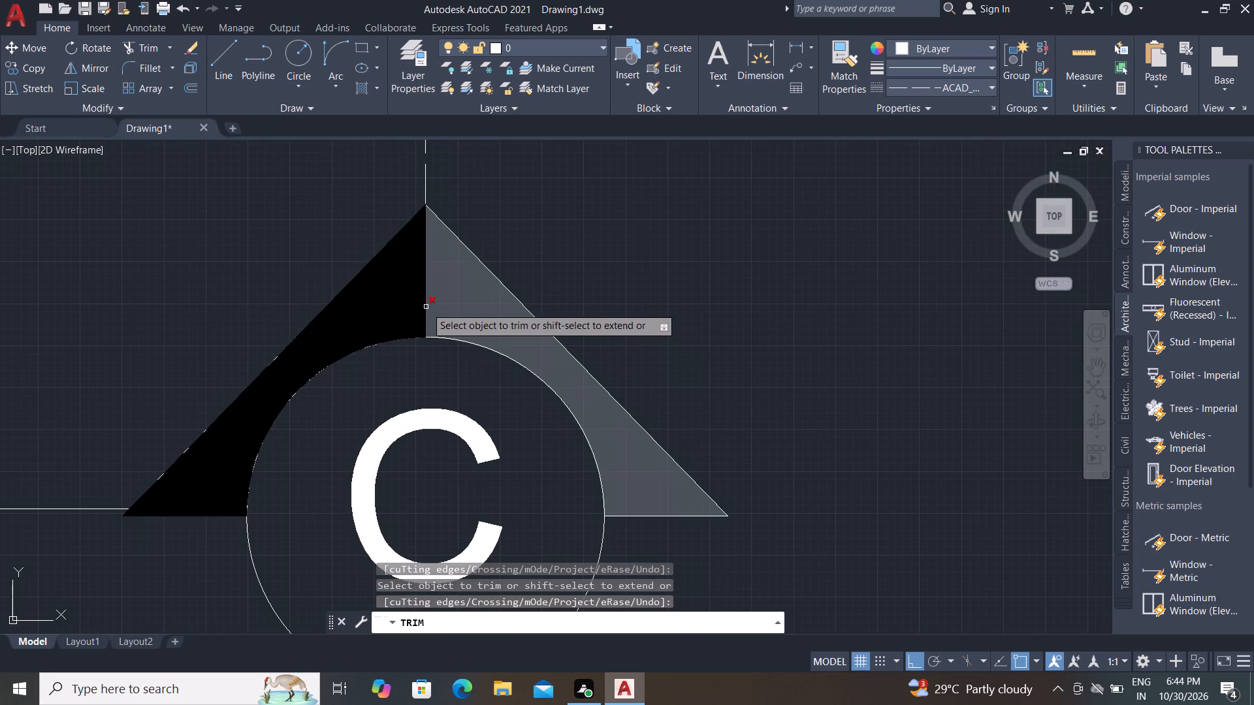
Remove the solid black hatch from both halves of the C marker's triangle.
left_click(425, 305)
left_click(425, 299)
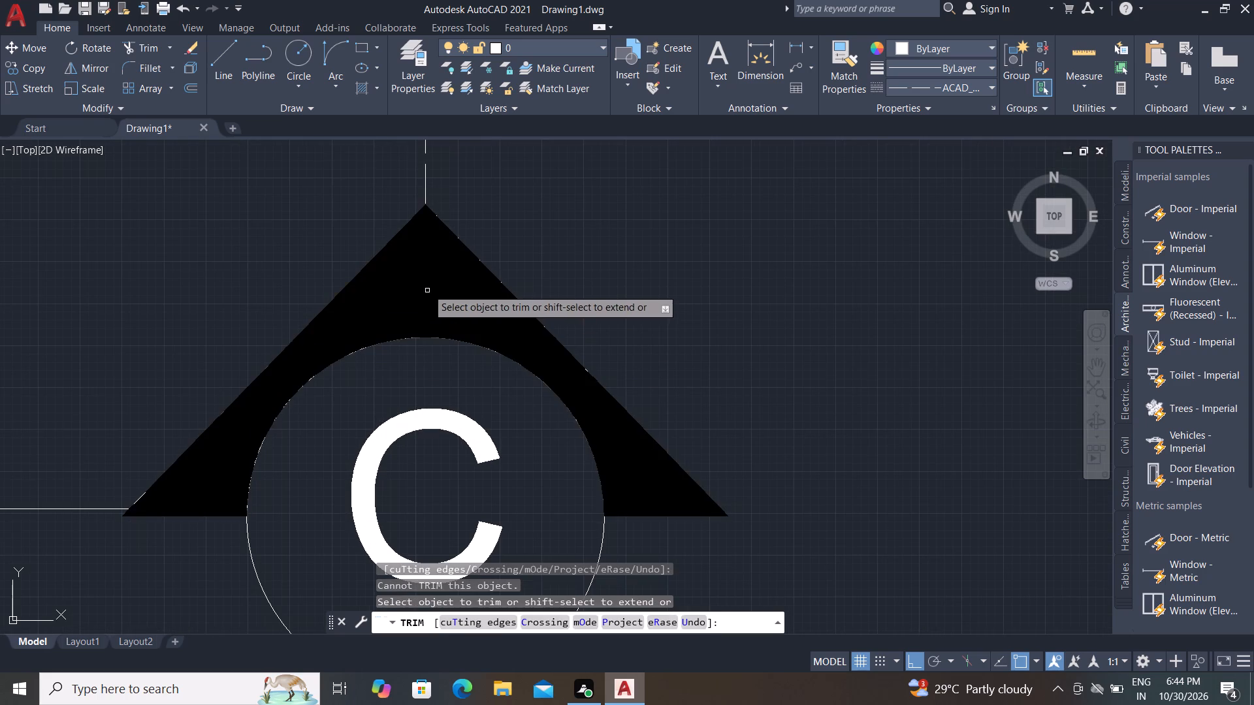
left_click(423, 234)
left_click(426, 241)
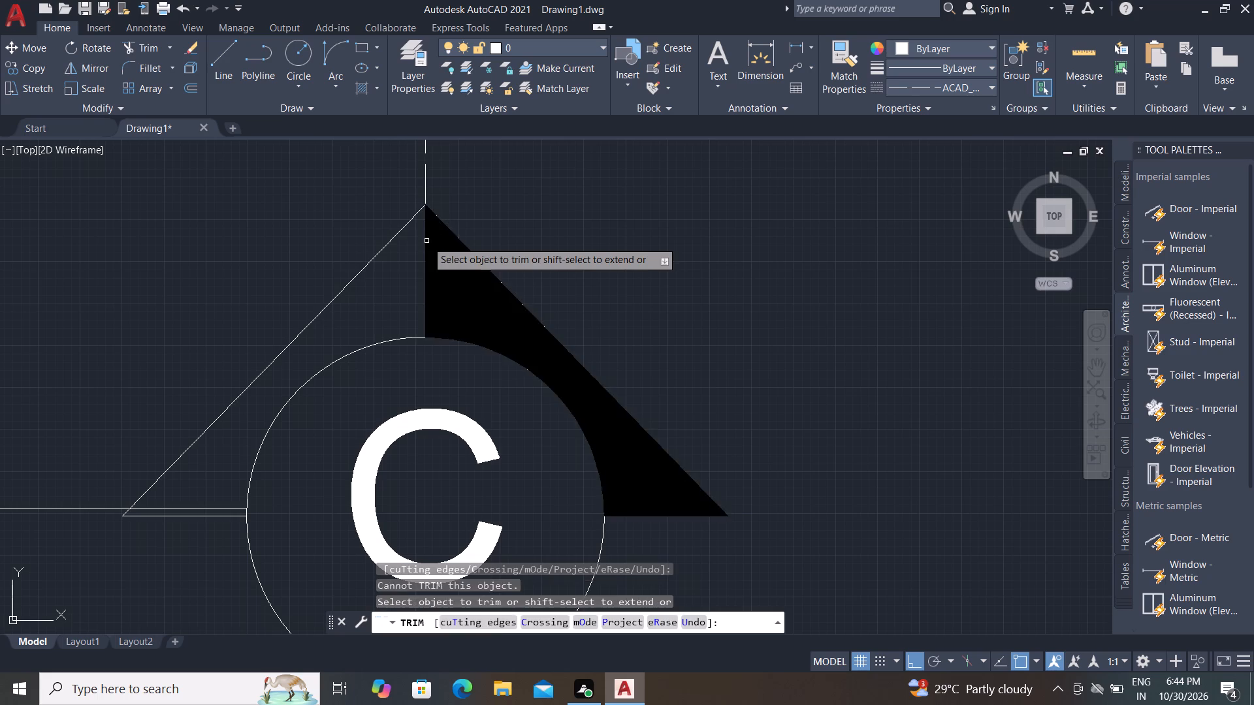
left_click(437, 251)
left_click_drag(446, 300, 449, 273)
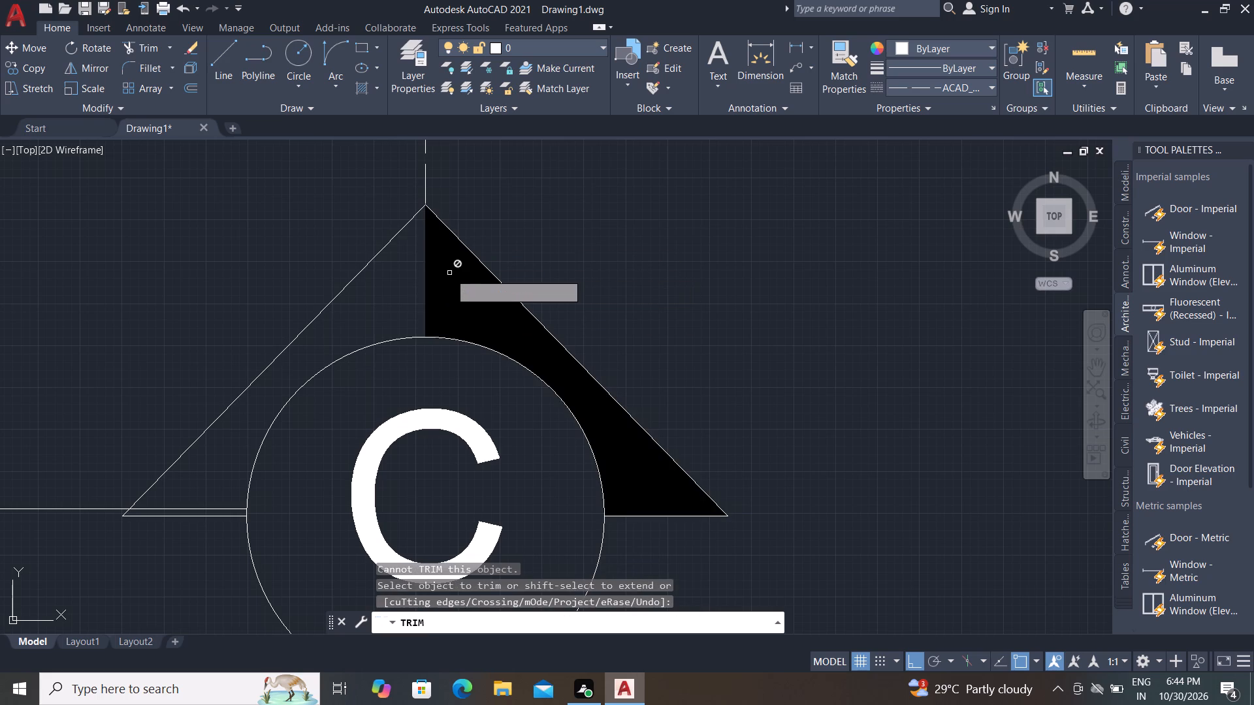
key("Escape")
left_click(450, 282)
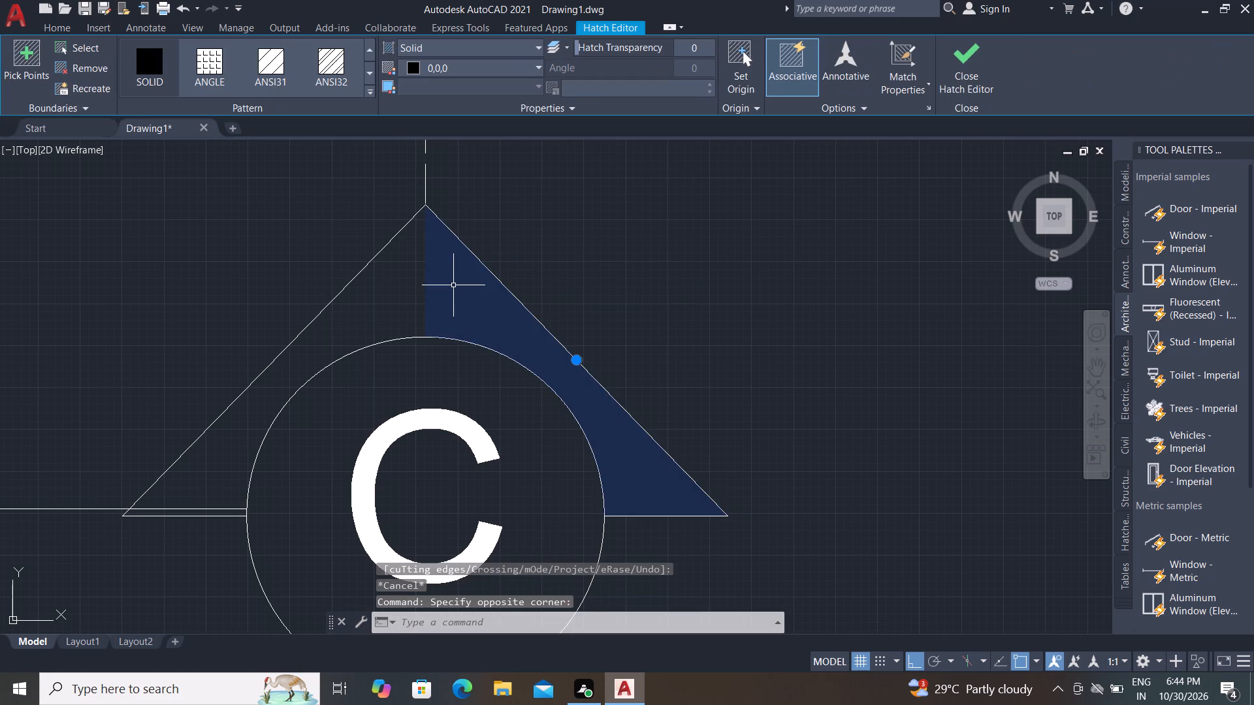
key("Delete")
Trim the dashed vertical line between the triangle's apex and the circle of the C marker.
type("TR")
key("space")
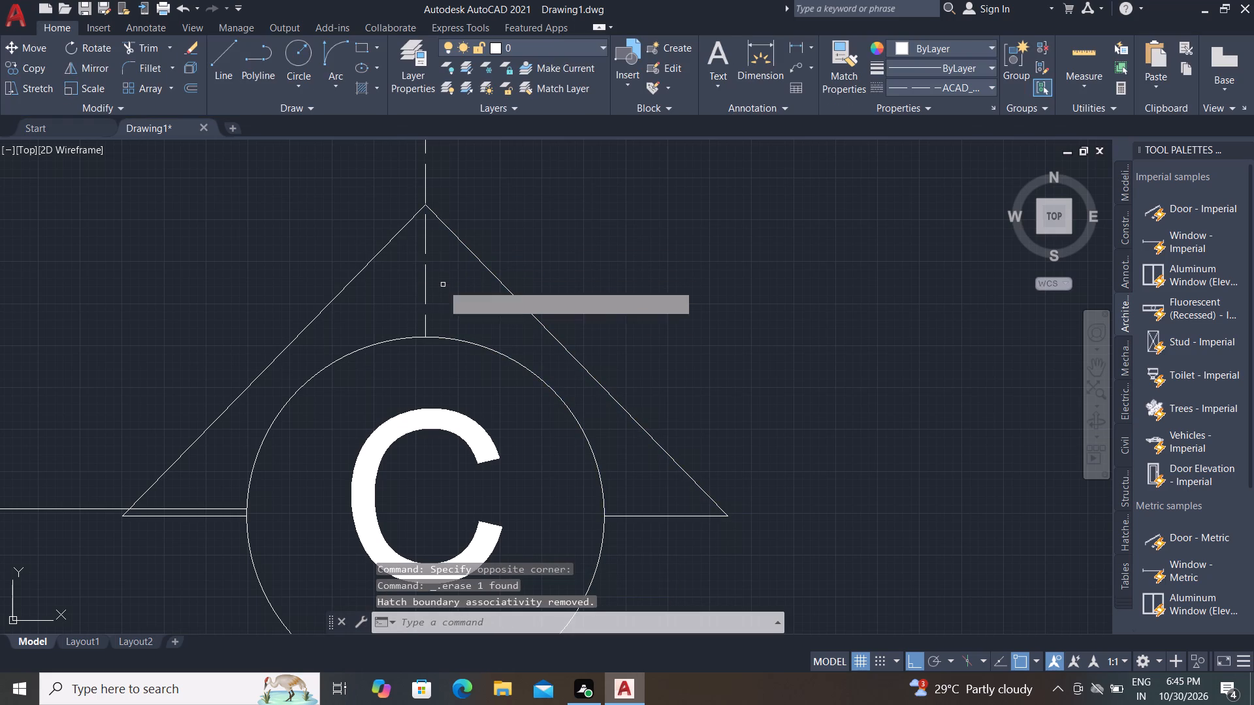
left_click(427, 278)
key("Escape")
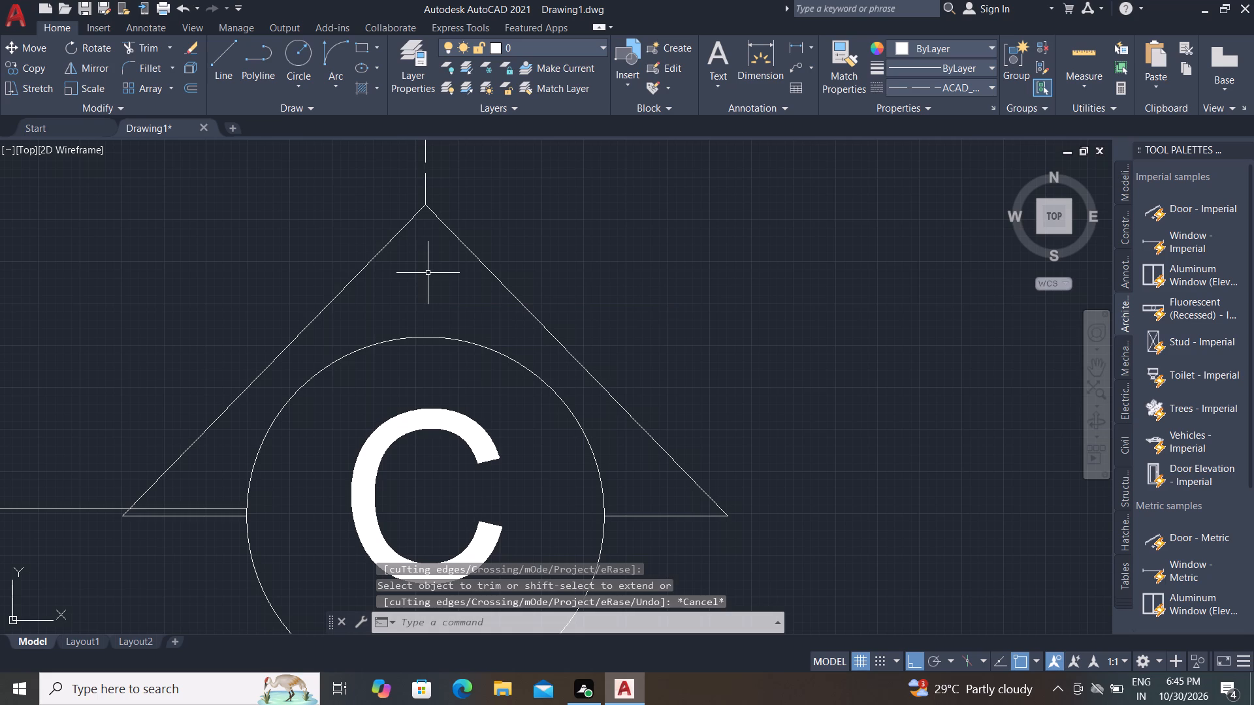
Move the horizontal section line so its end meets the C marker circle's quadrant, in line with the triangle's base.
scroll(178, 527, "down", 1)
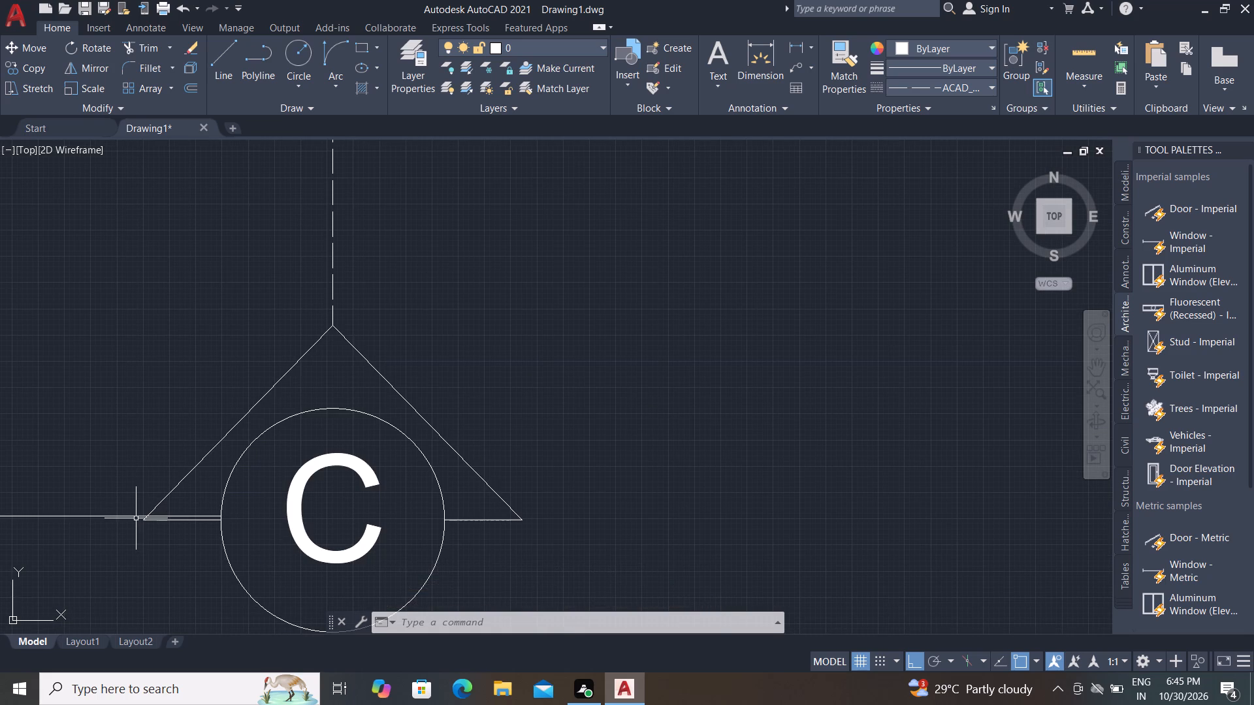
left_click(132, 516)
type("M")
key("space")
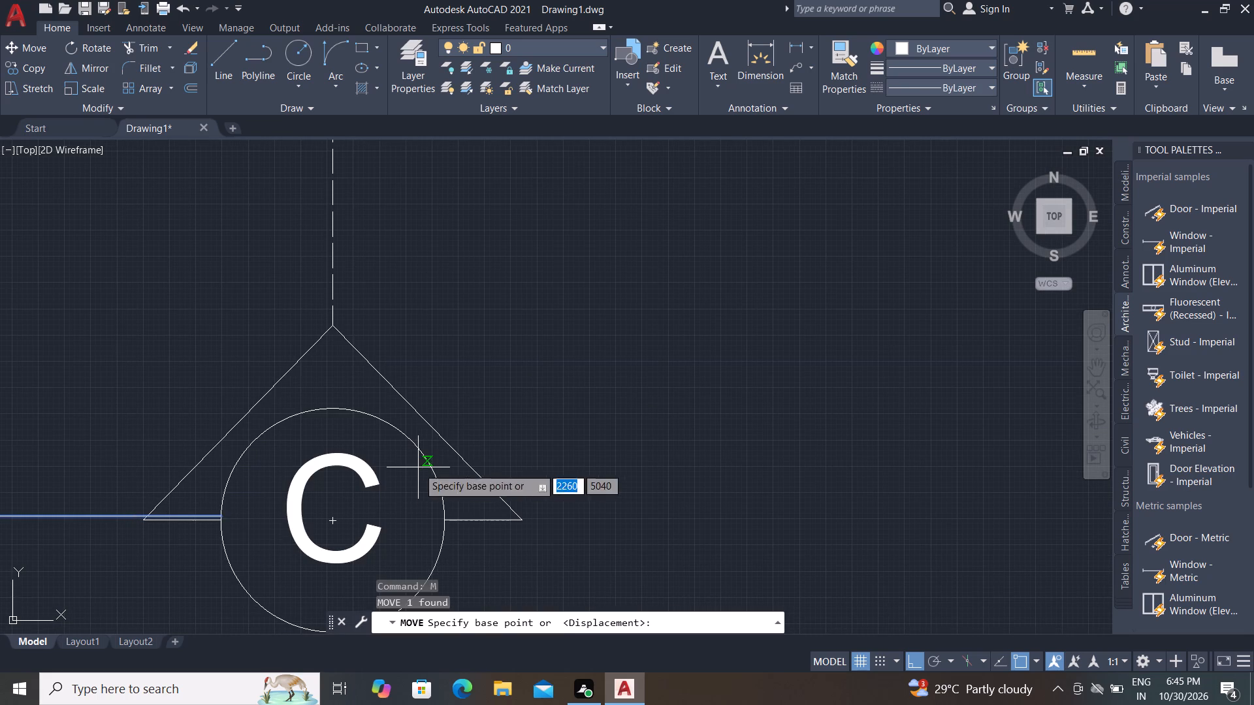
scroll(180, 512, "up", 2)
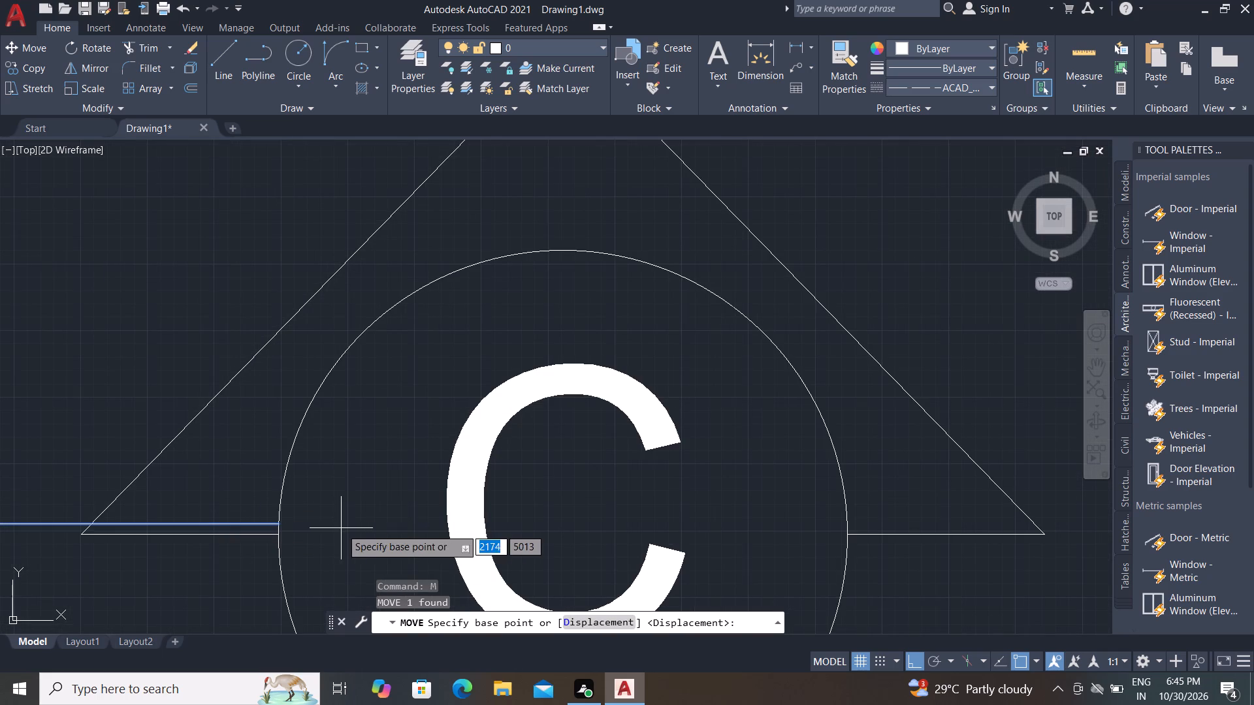
left_click(278, 527)
left_click(279, 535)
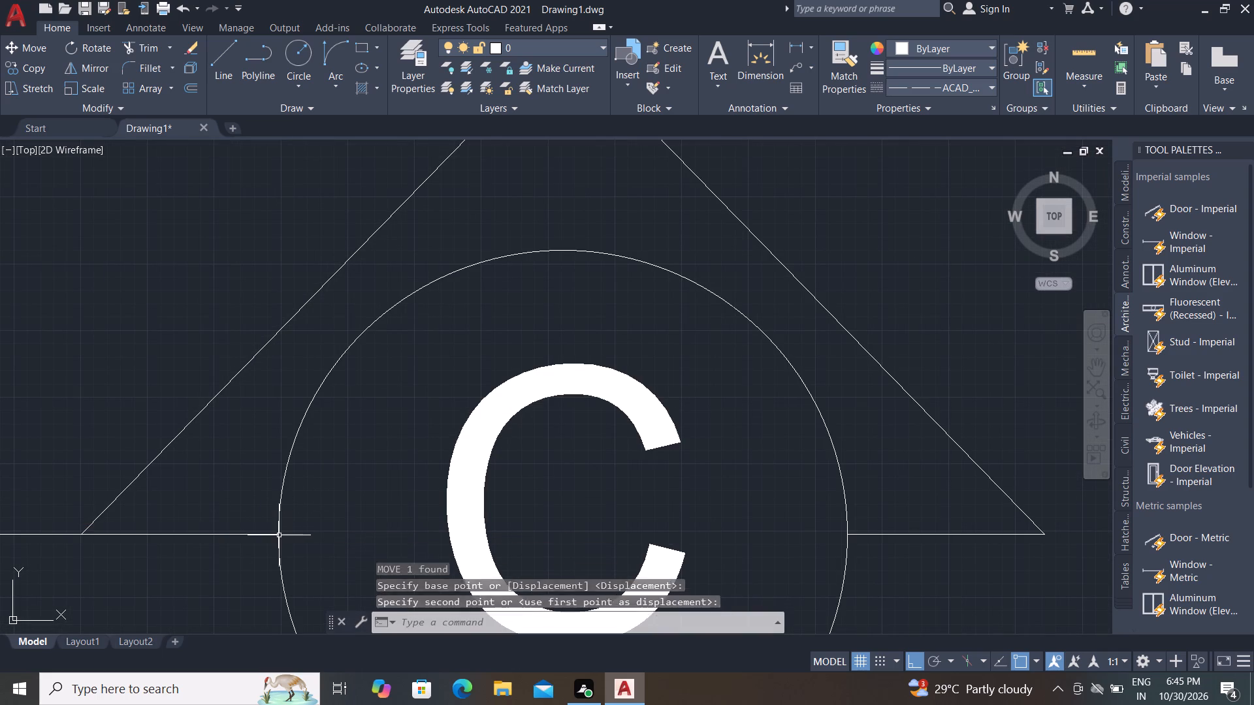
key("Escape")
key("grave")
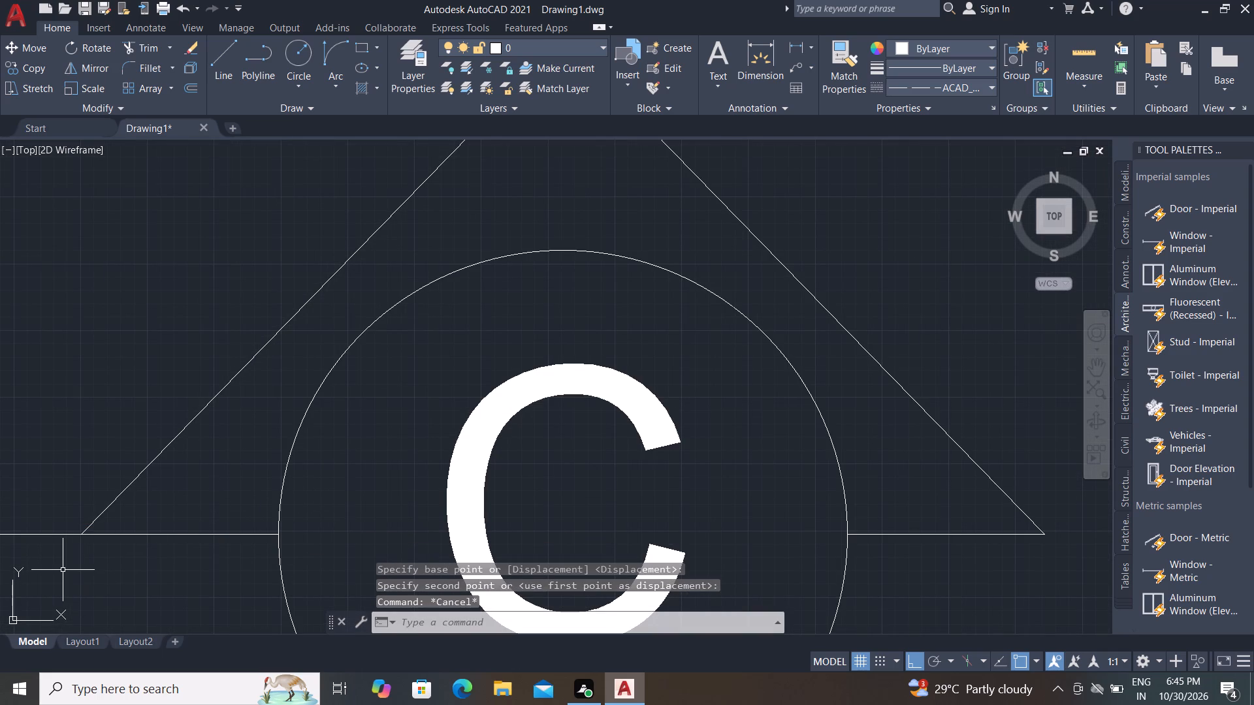
Hatch the area between the C marker's triangle and circle with a solid fill in colour 0,0,0.
type("H")
key("space")
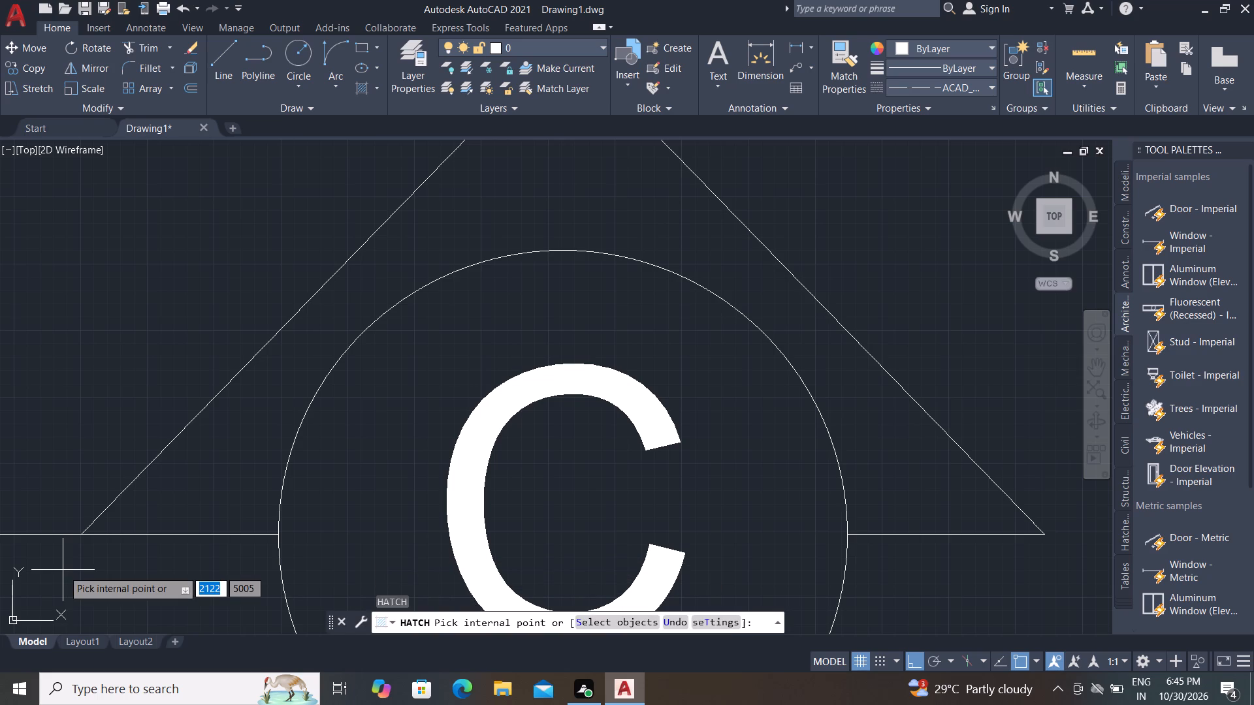
scroll(99, 537, "down", 1)
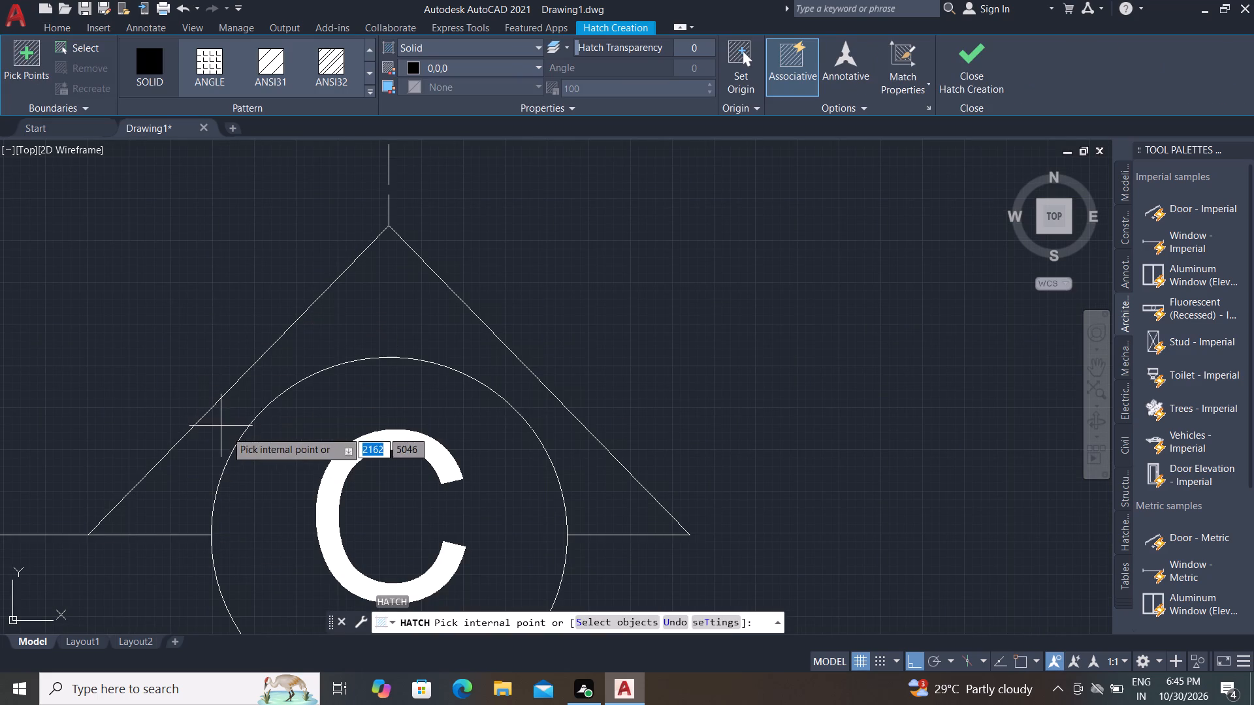
left_click(226, 431)
key("Escape")
Rotate the complete C marker 180 degrees about the circle's quadrant where the horizontal section line ends.
scroll(291, 394, "down", 2)
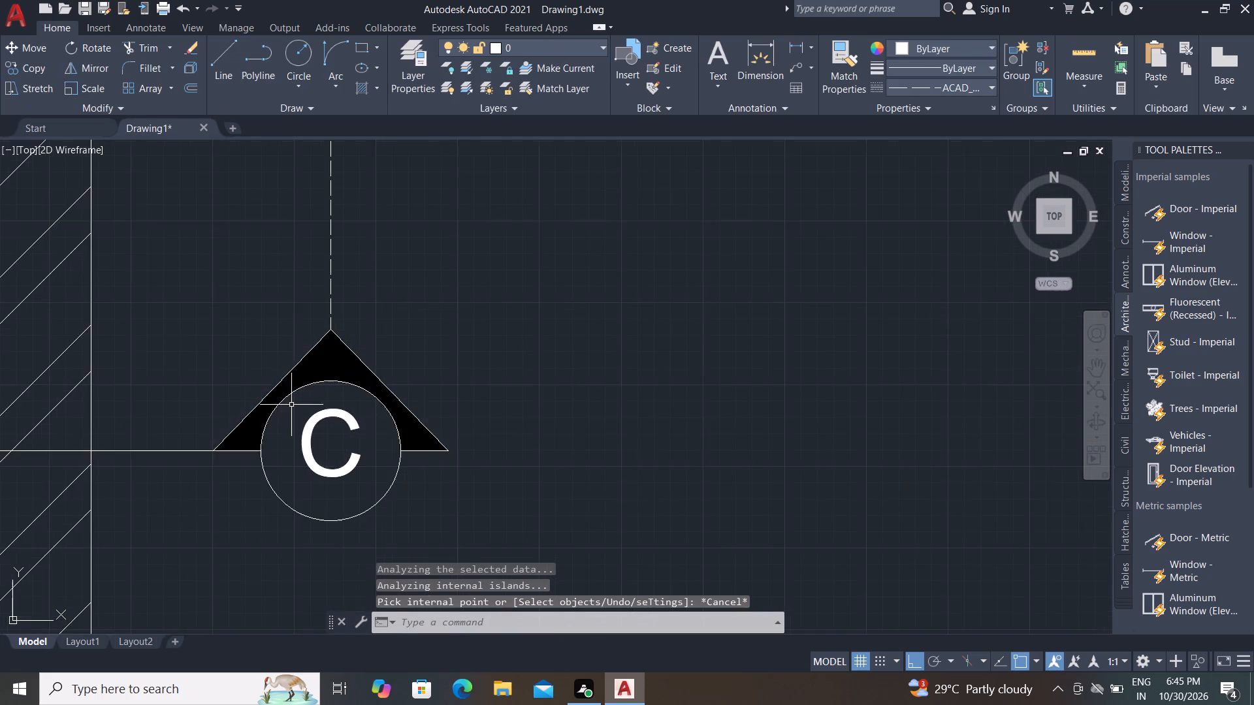
scroll(281, 391, "down", 6)
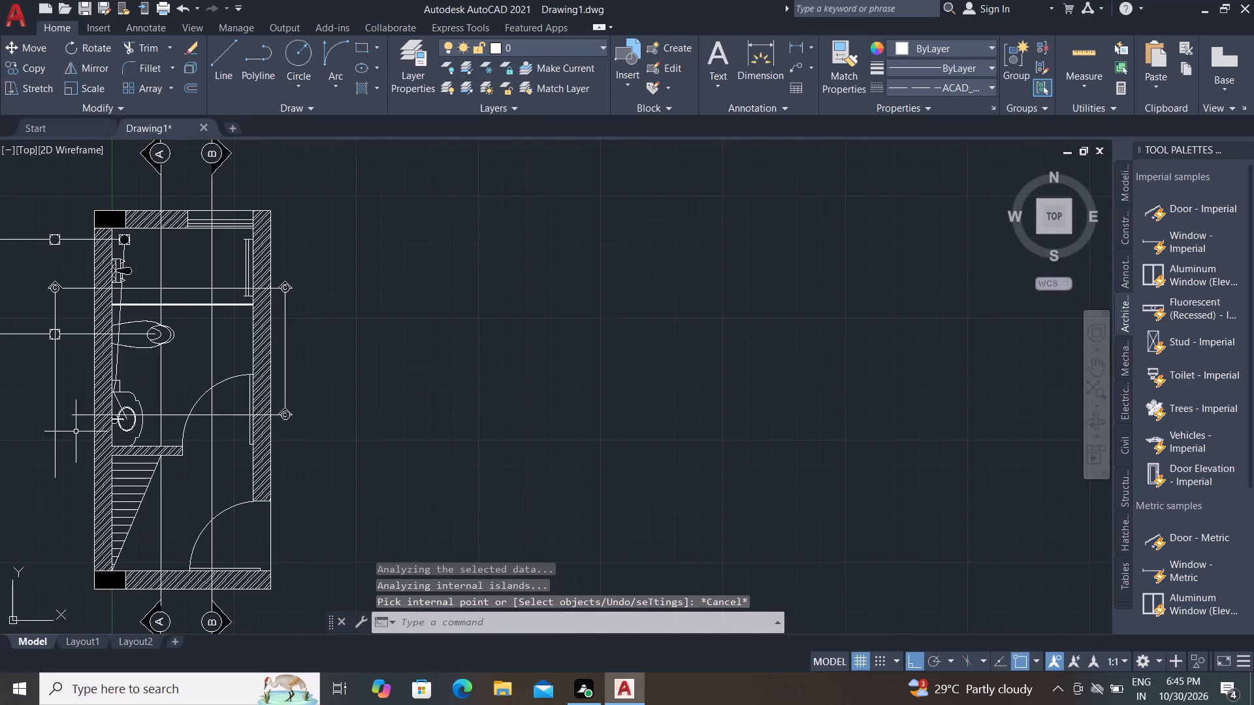
scroll(61, 405, "up", 1)
scroll(436, 444, "up", 2)
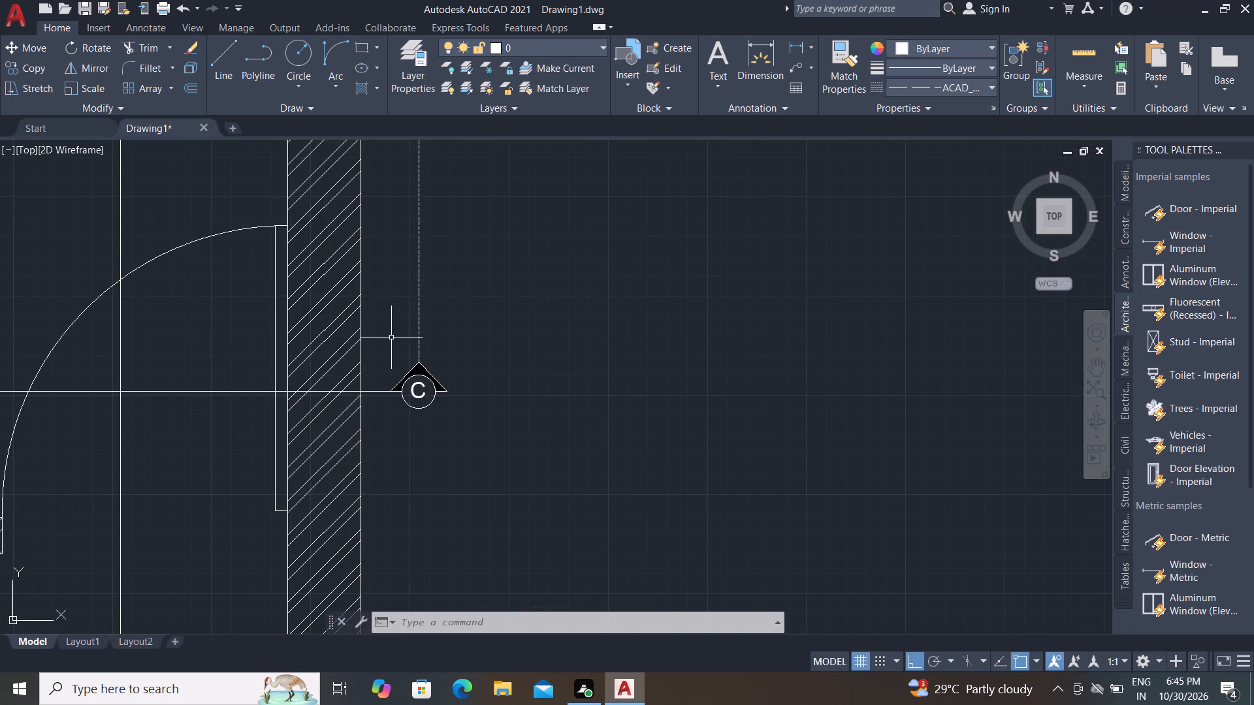
left_click(372, 340)
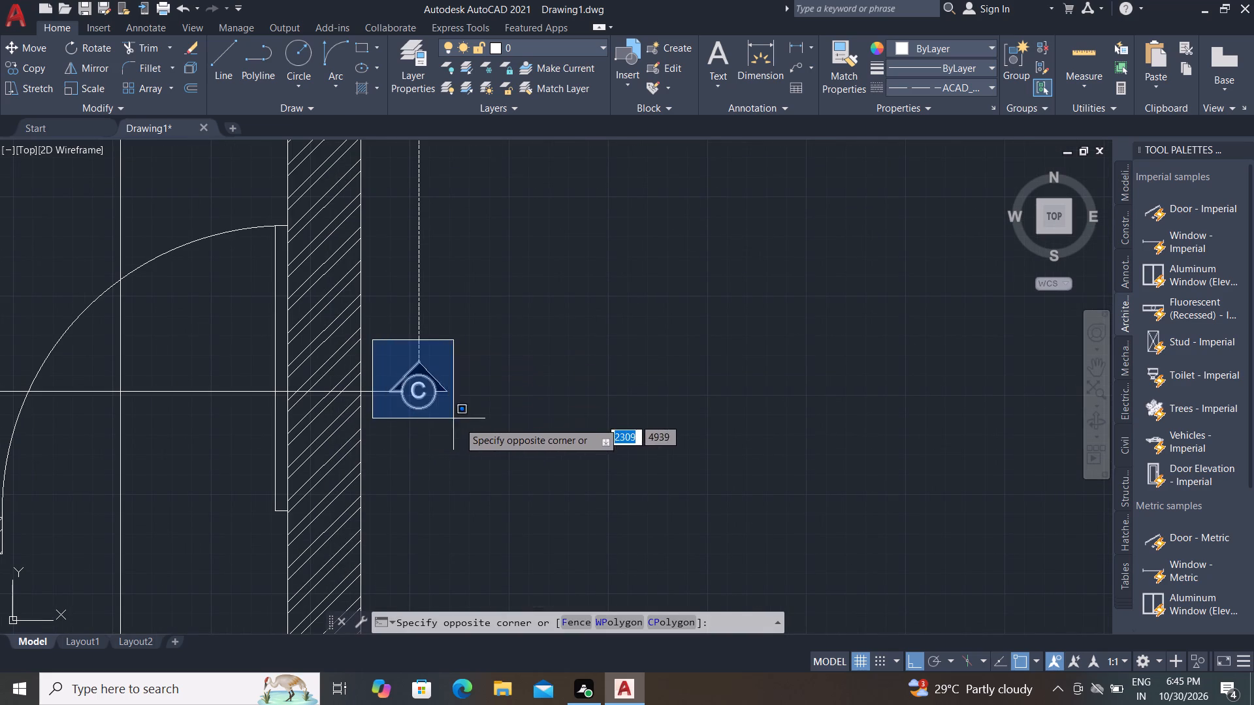
left_click(468, 426)
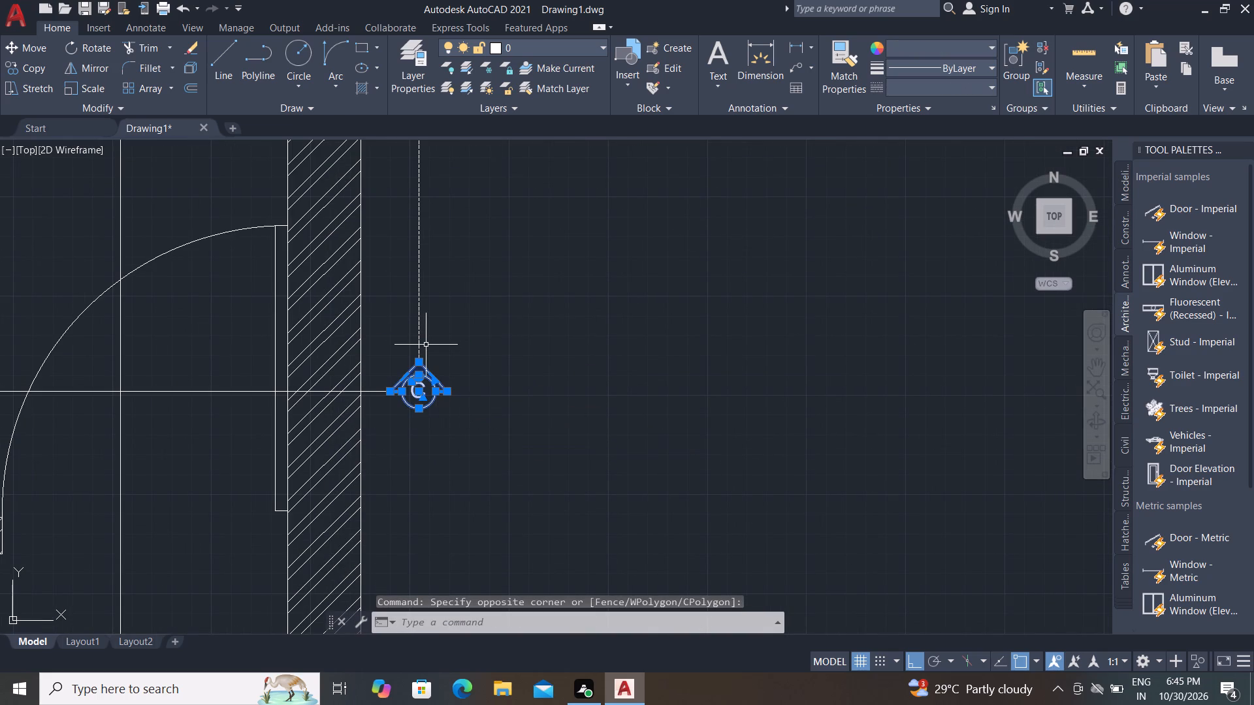
type("RO")
key("space")
scroll(388, 407, "up", 2)
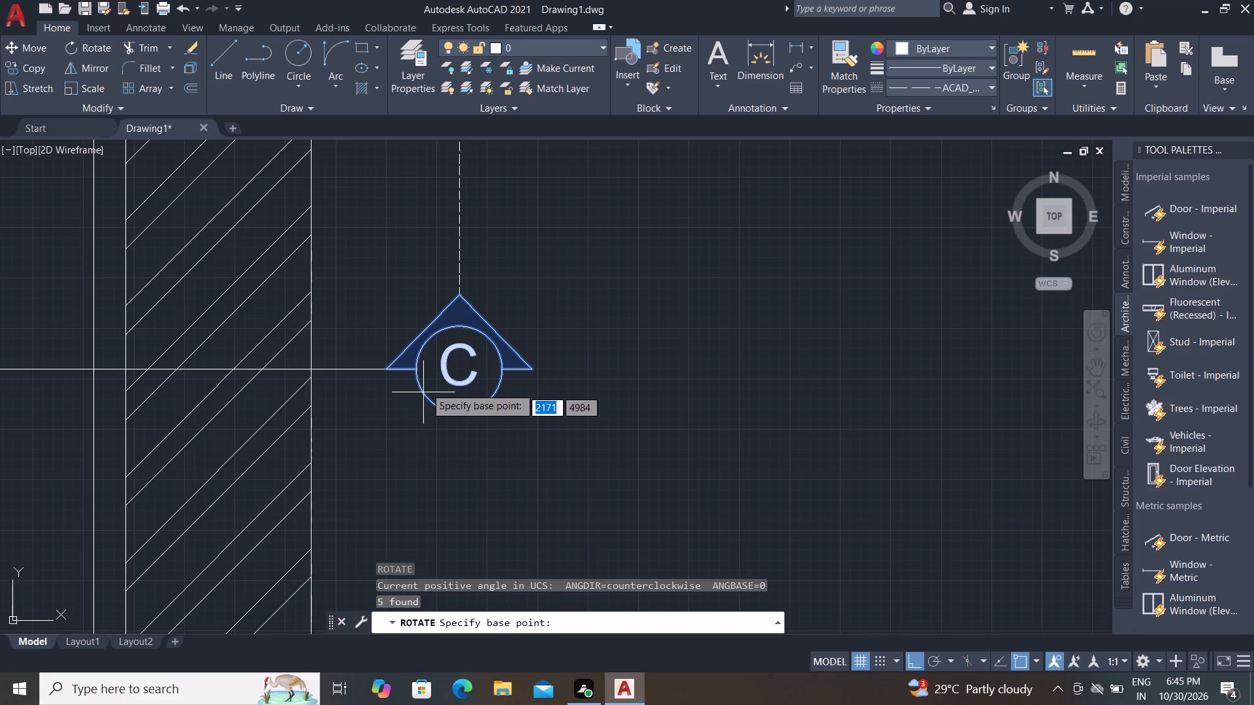
left_click(417, 367)
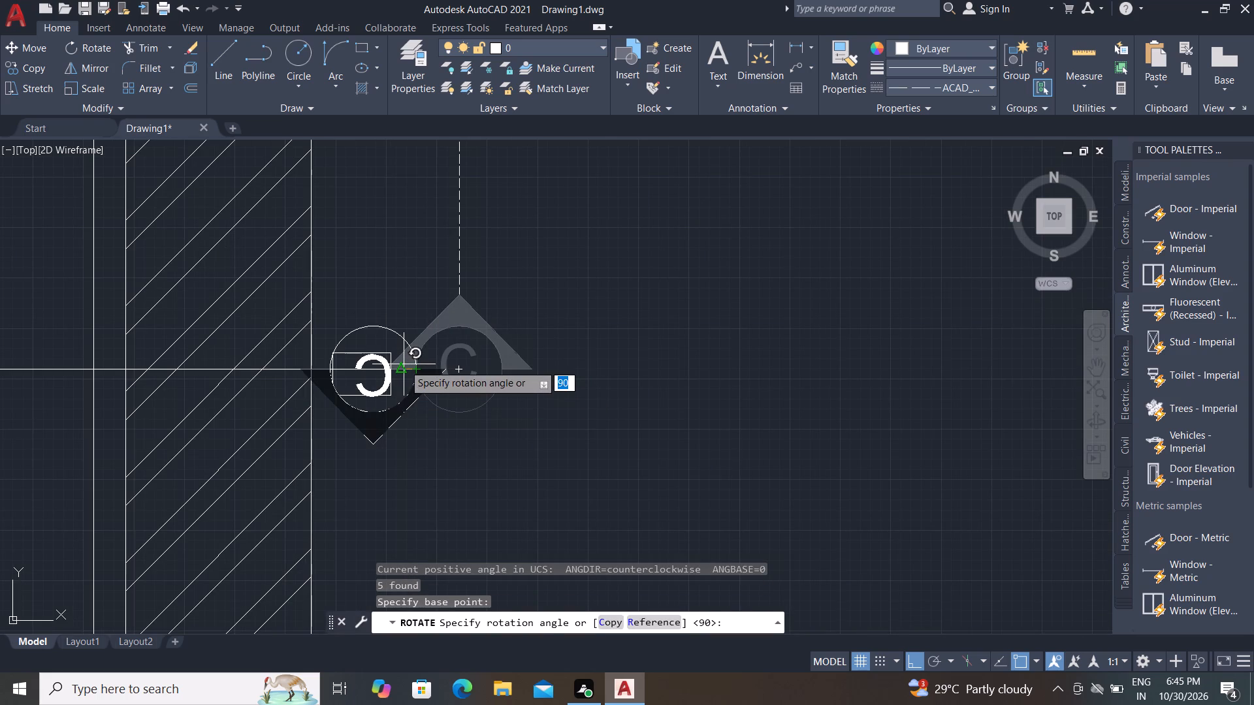
left_click(404, 364)
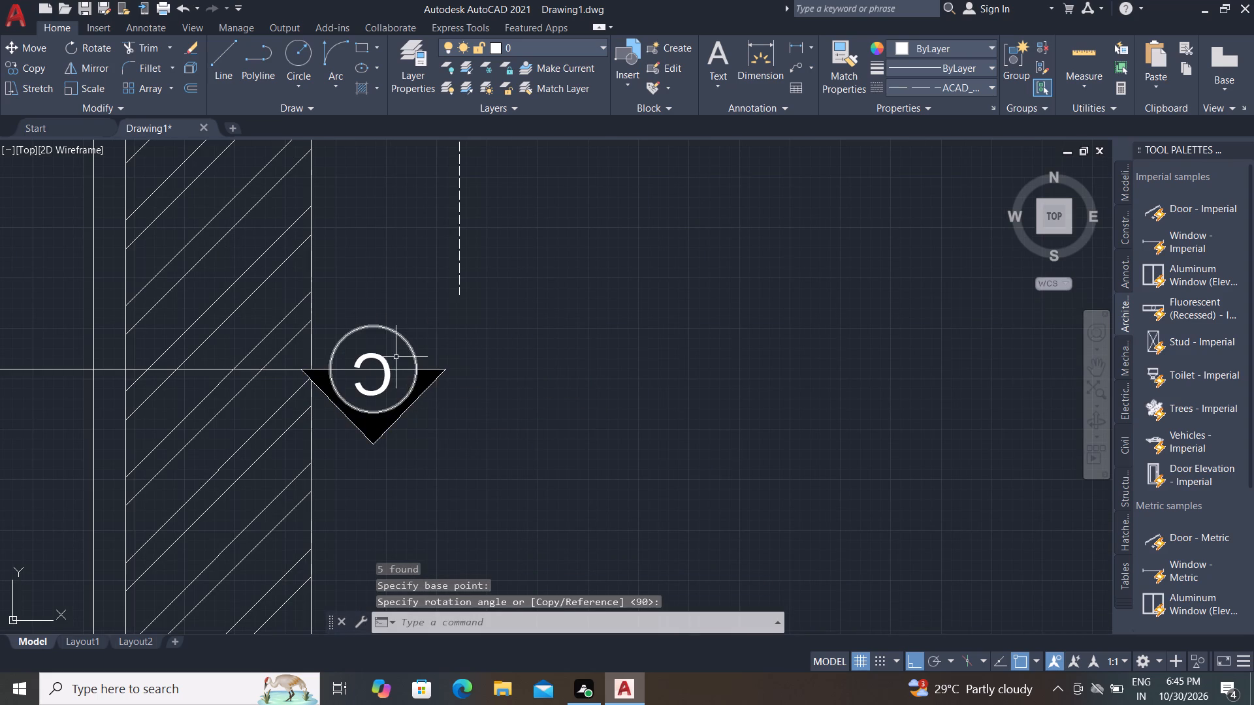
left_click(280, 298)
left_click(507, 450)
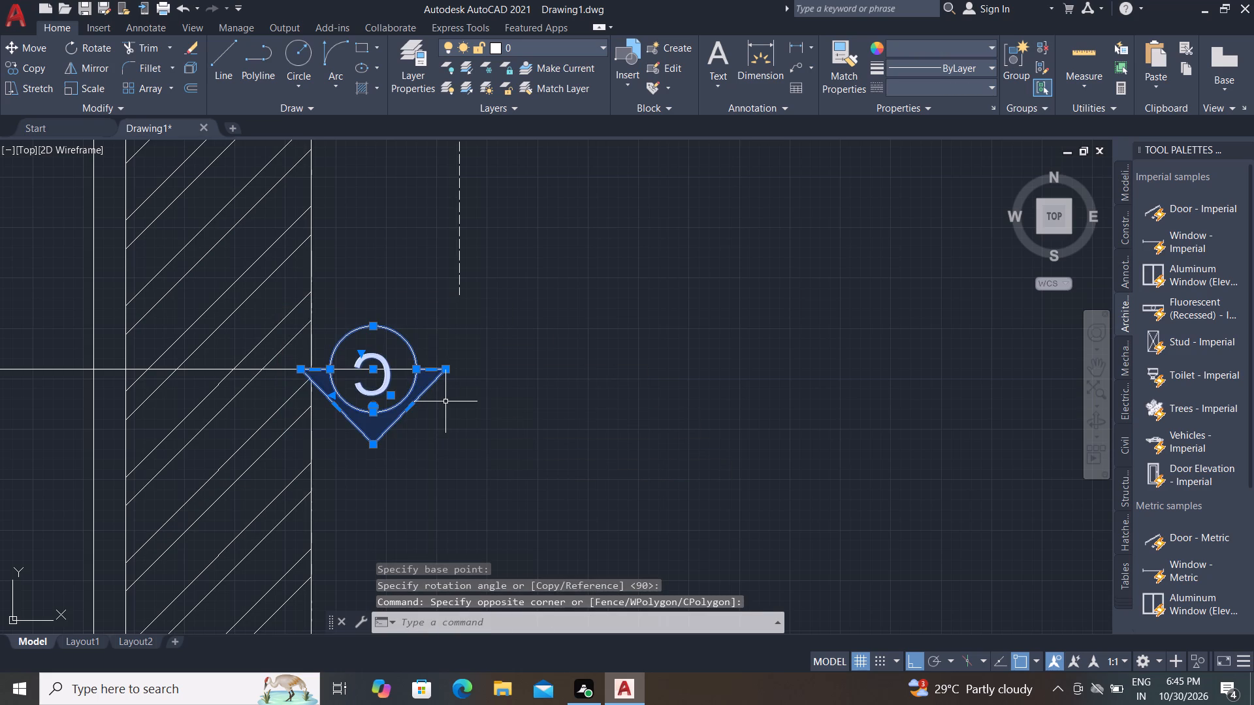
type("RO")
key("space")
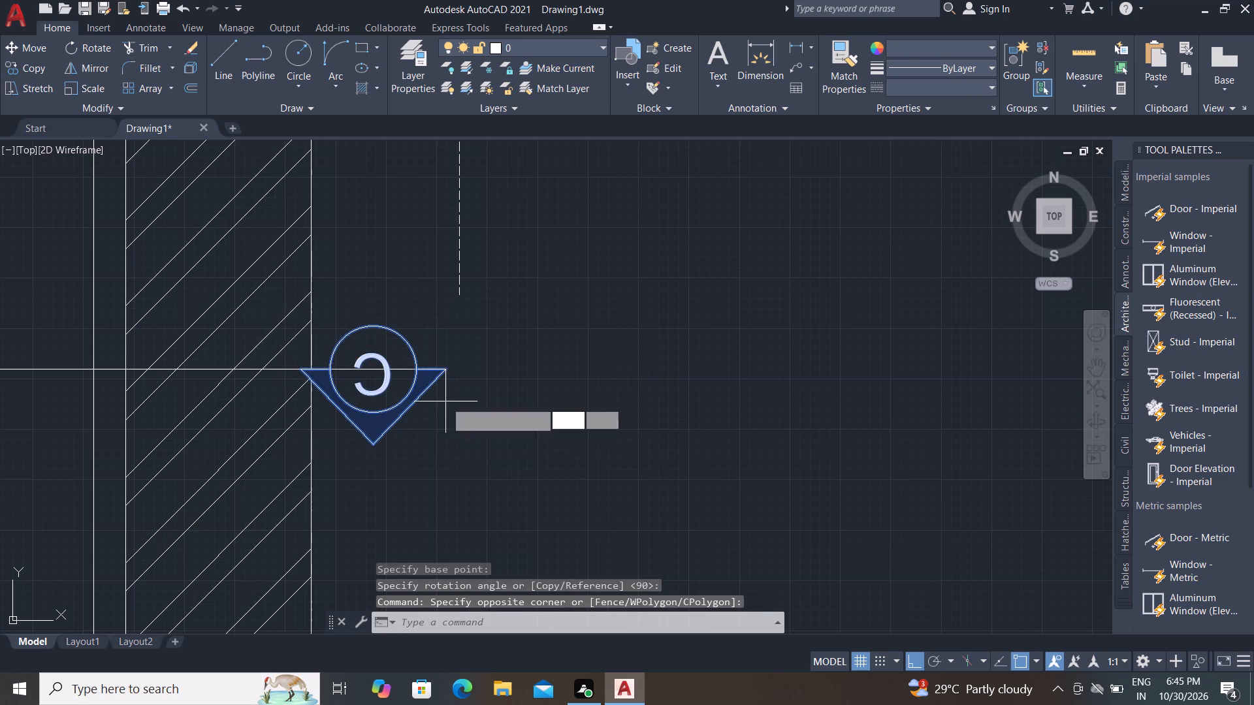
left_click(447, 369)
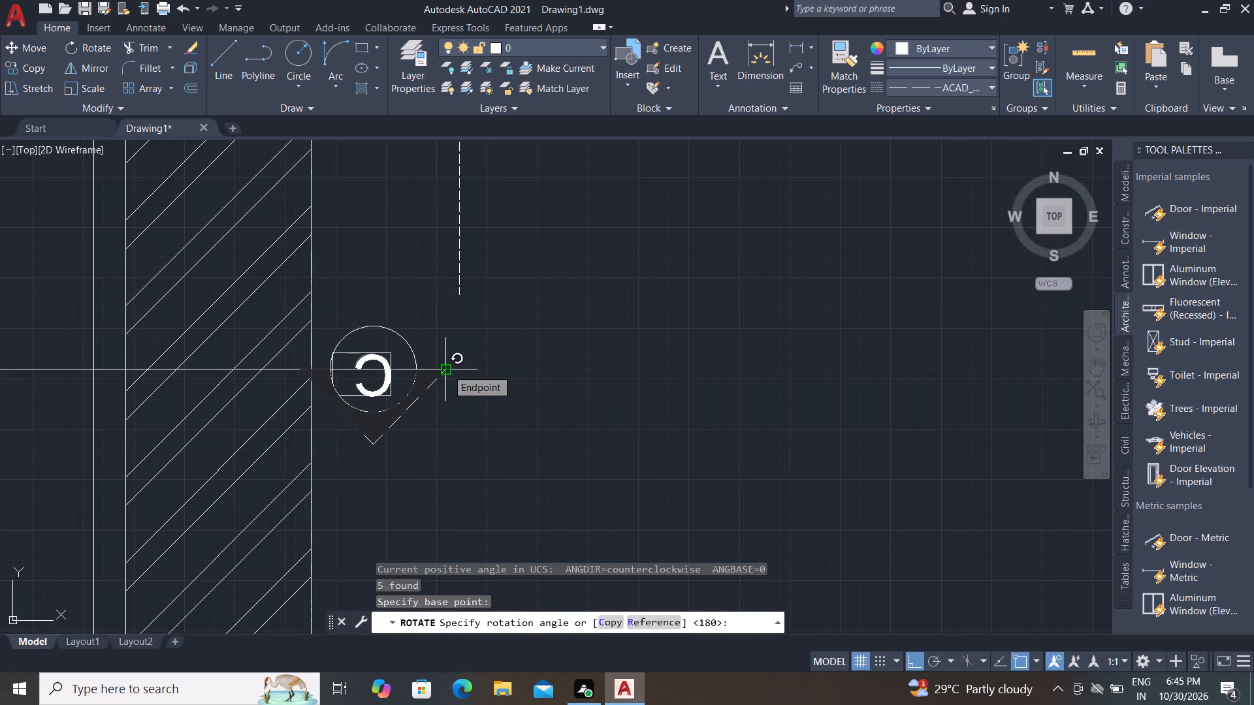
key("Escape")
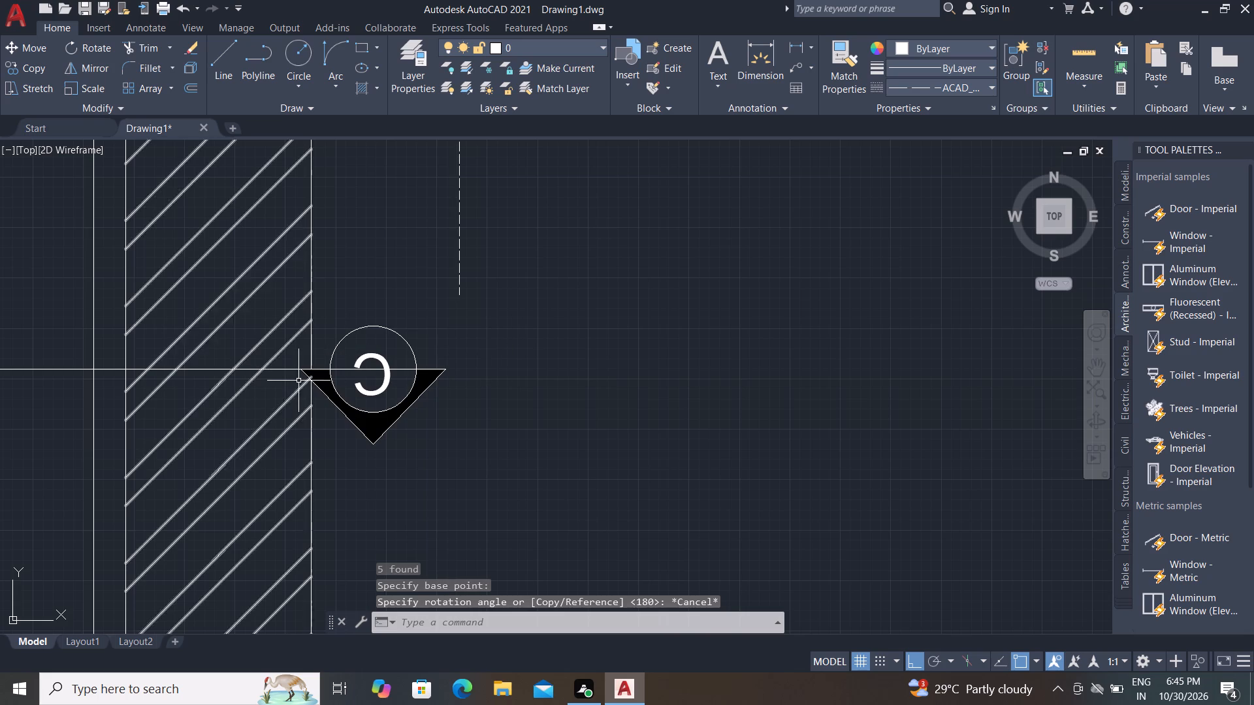
Move the complete C marker so its circle's upper quadrant meets the lower end of the dashed vertical line.
left_click(274, 292)
left_click(481, 477)
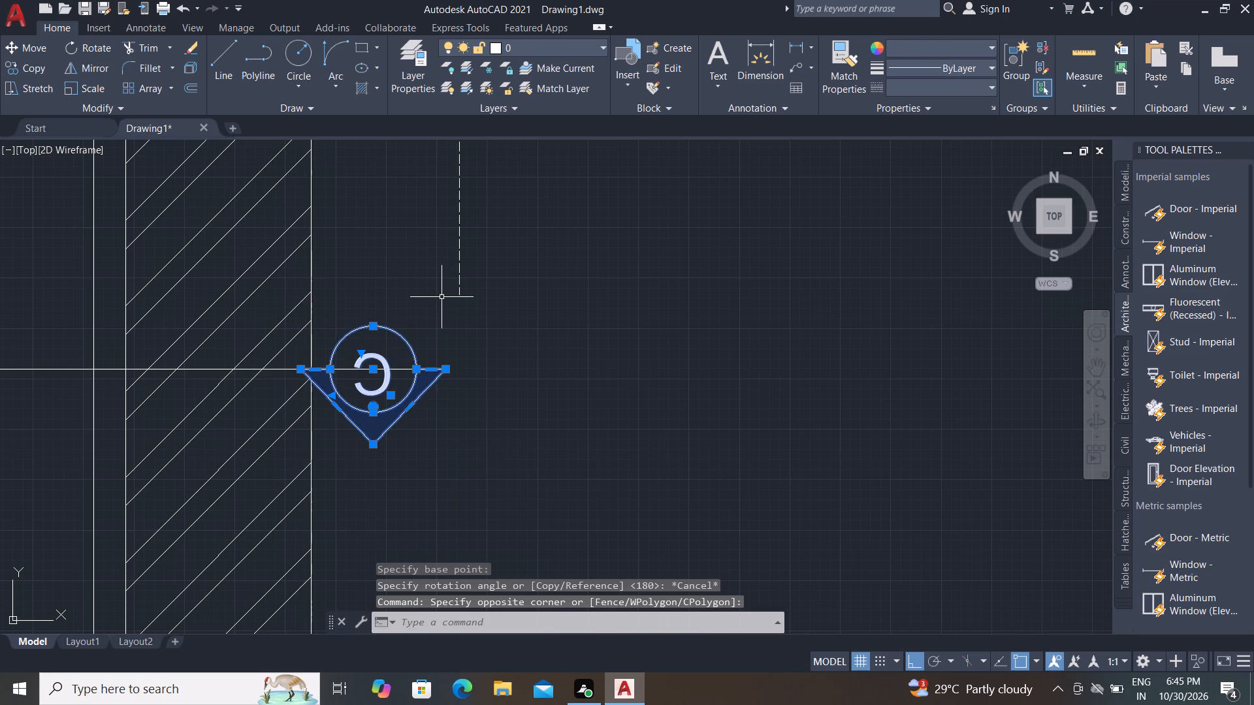
type("M")
key("space")
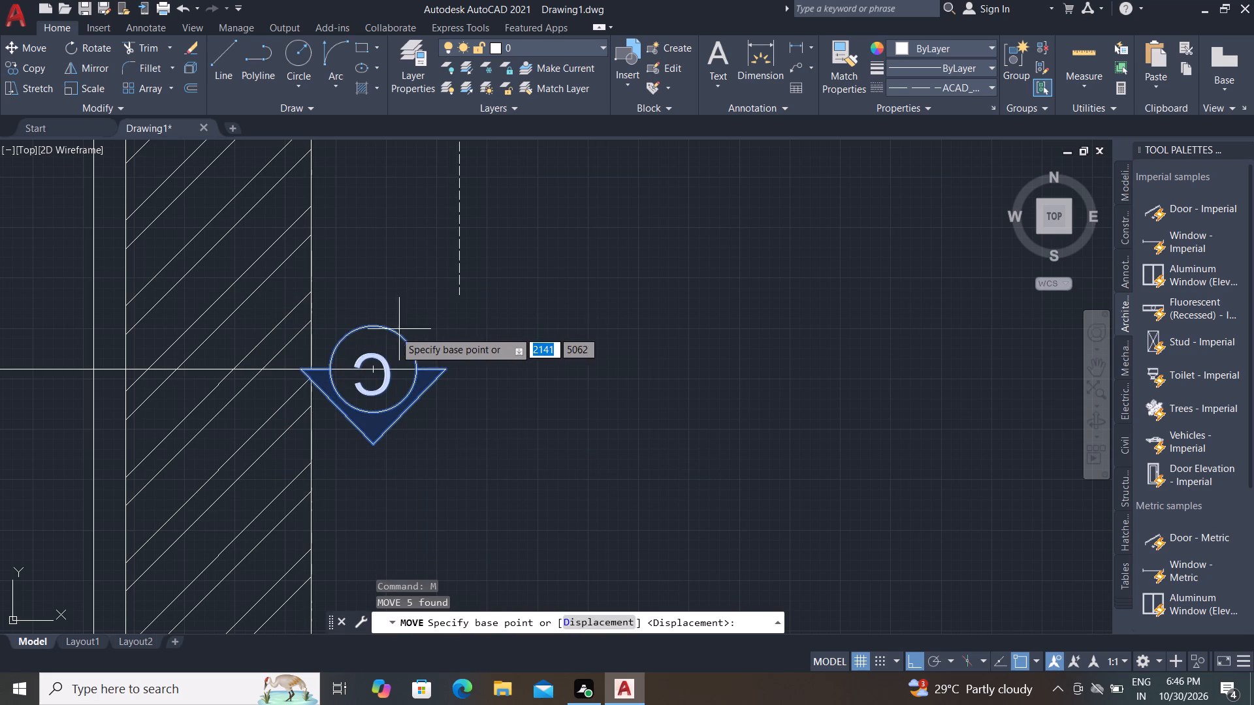
left_click(375, 324)
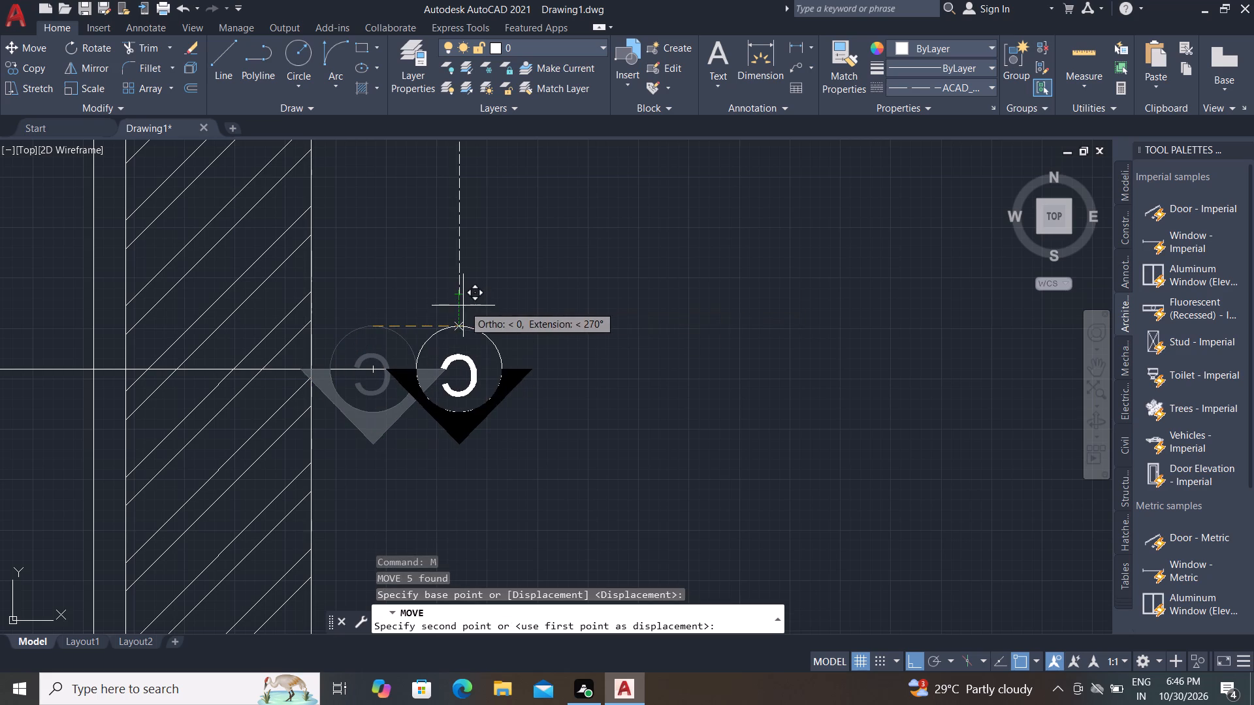
left_click(460, 296)
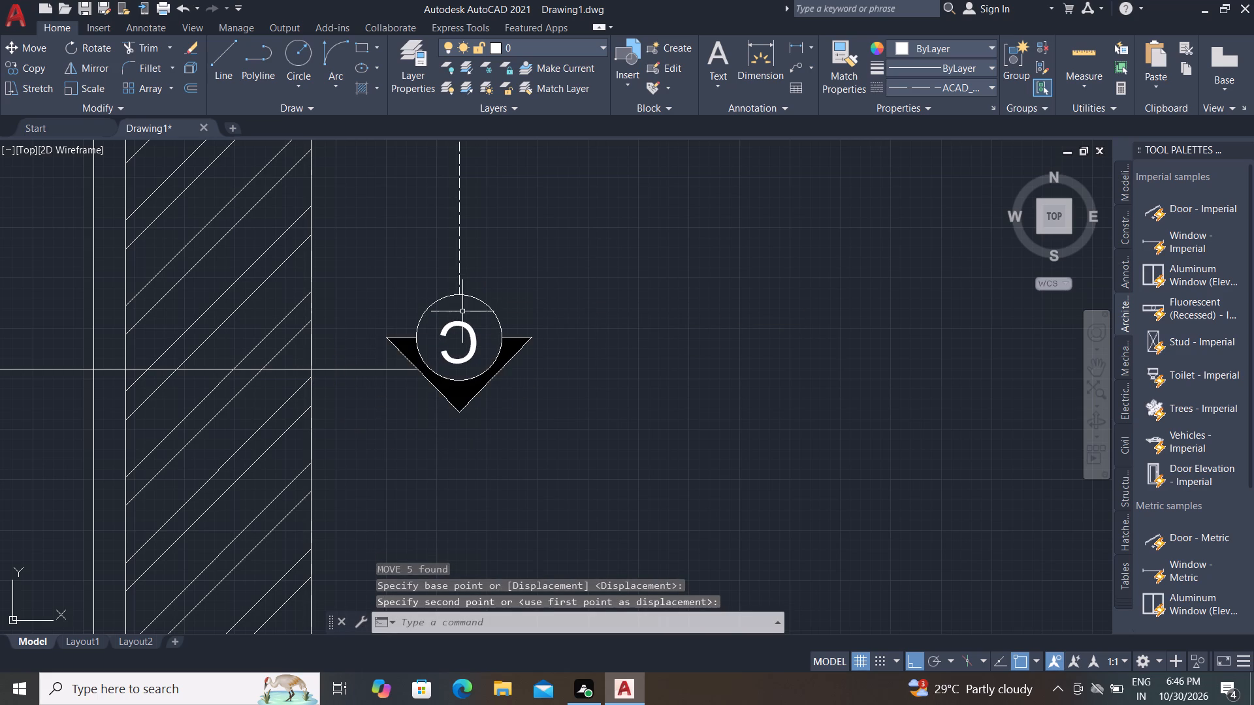
Move the complete C marker straight down by about one circle radius from the dashed line's end.
left_click(365, 289)
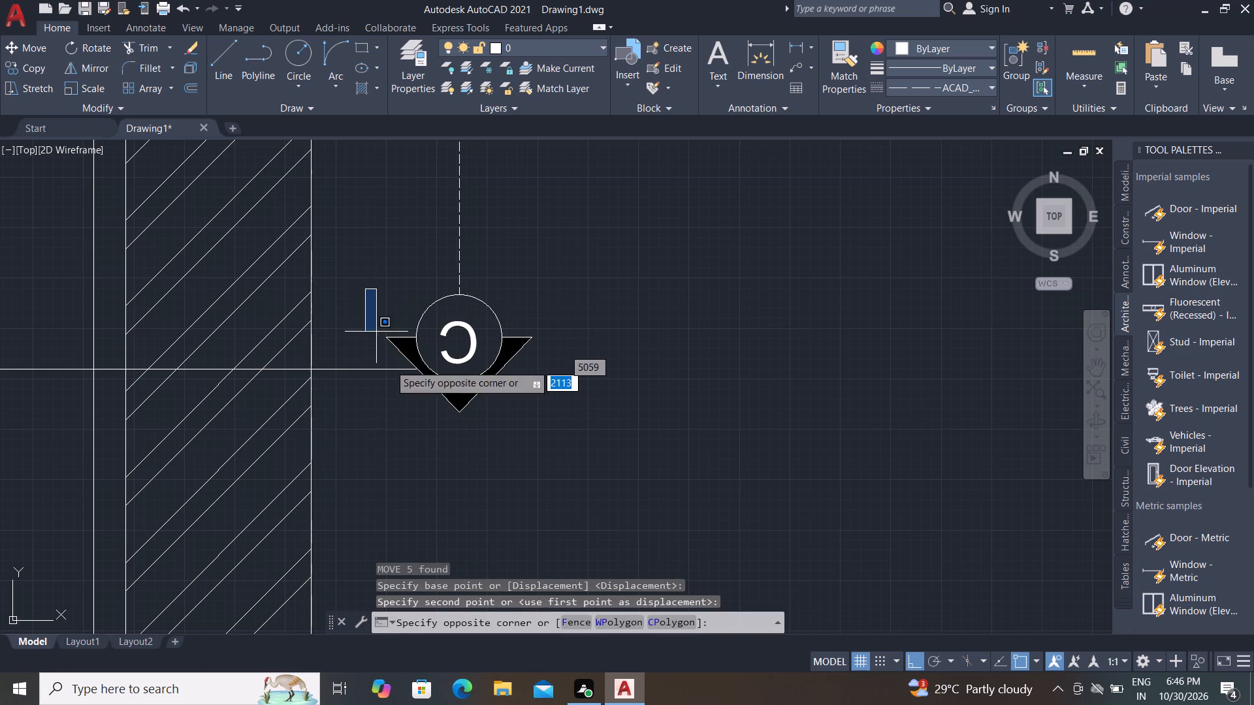
left_click(550, 436)
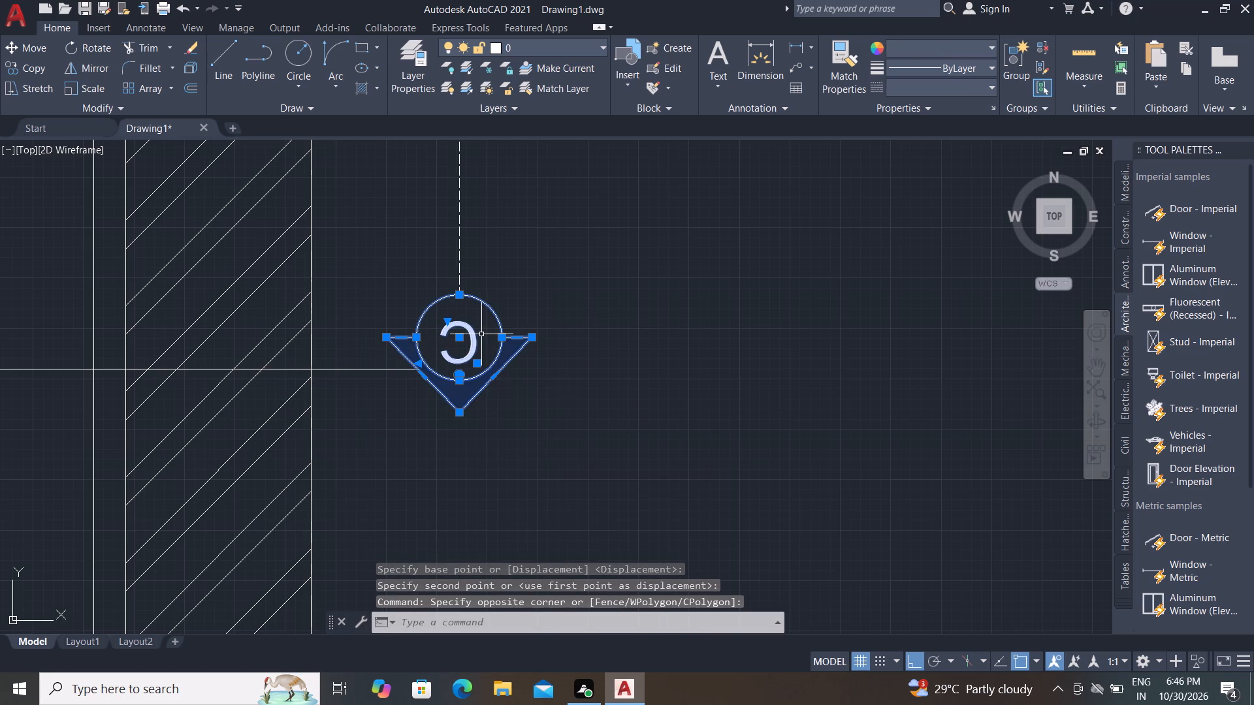
type("M")
key("space")
left_click(458, 294)
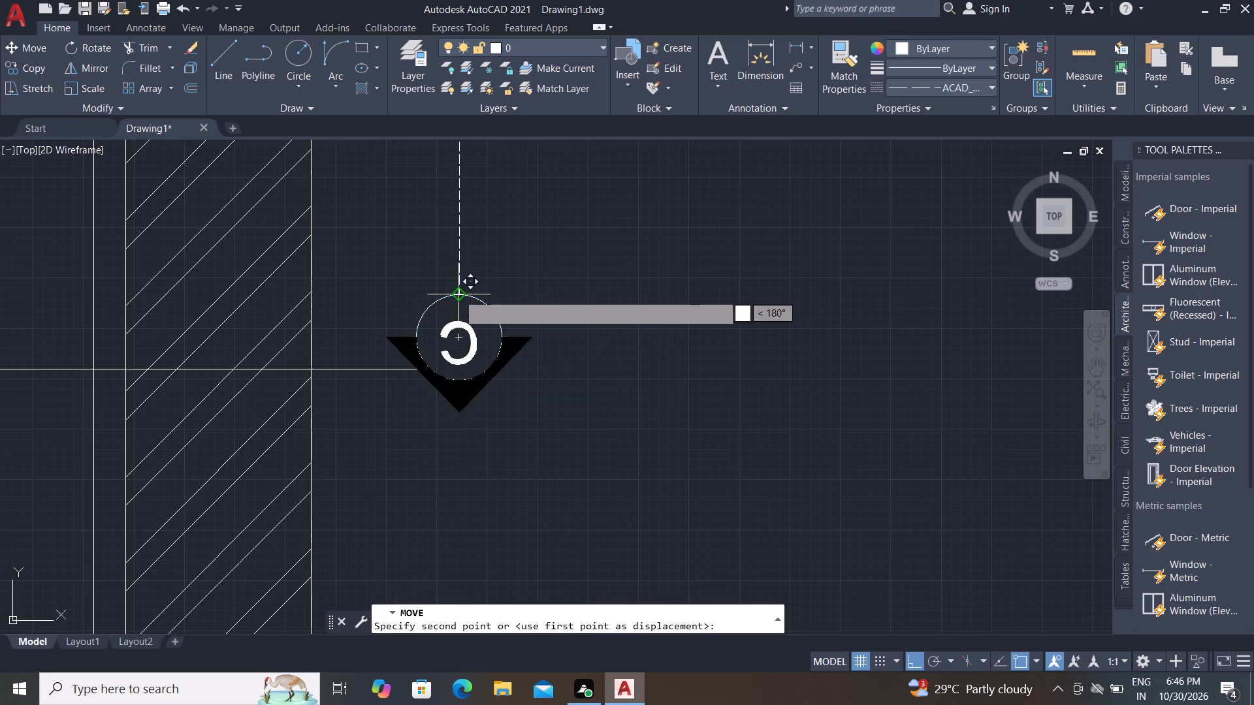
left_click(459, 343)
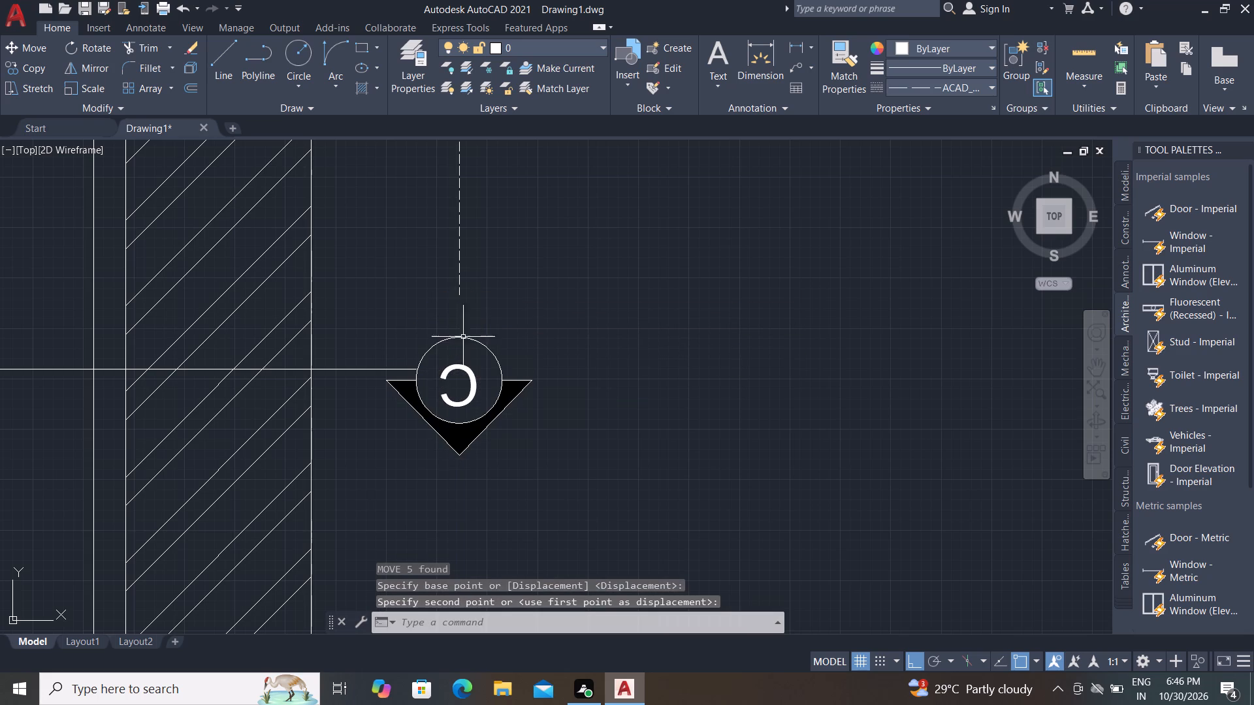
Extend the dashed vertical line down to the C marker's circle.
key("e")
key("x")
key("space")
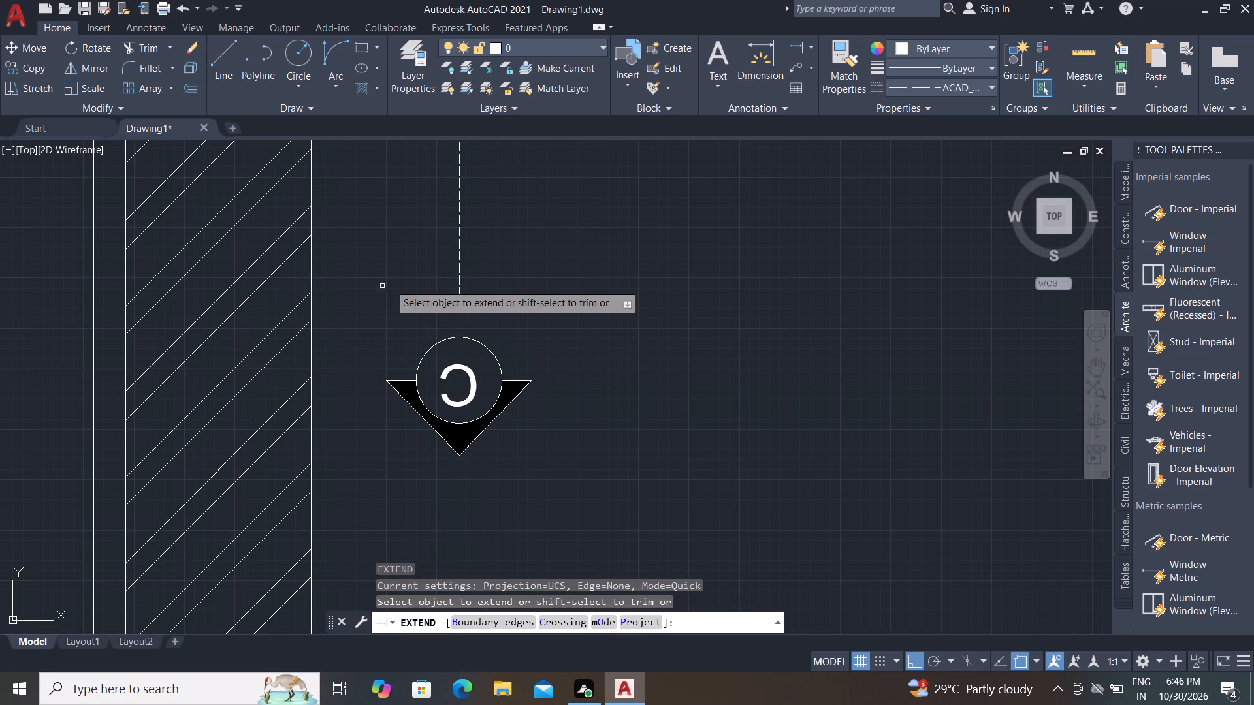
left_click(458, 281)
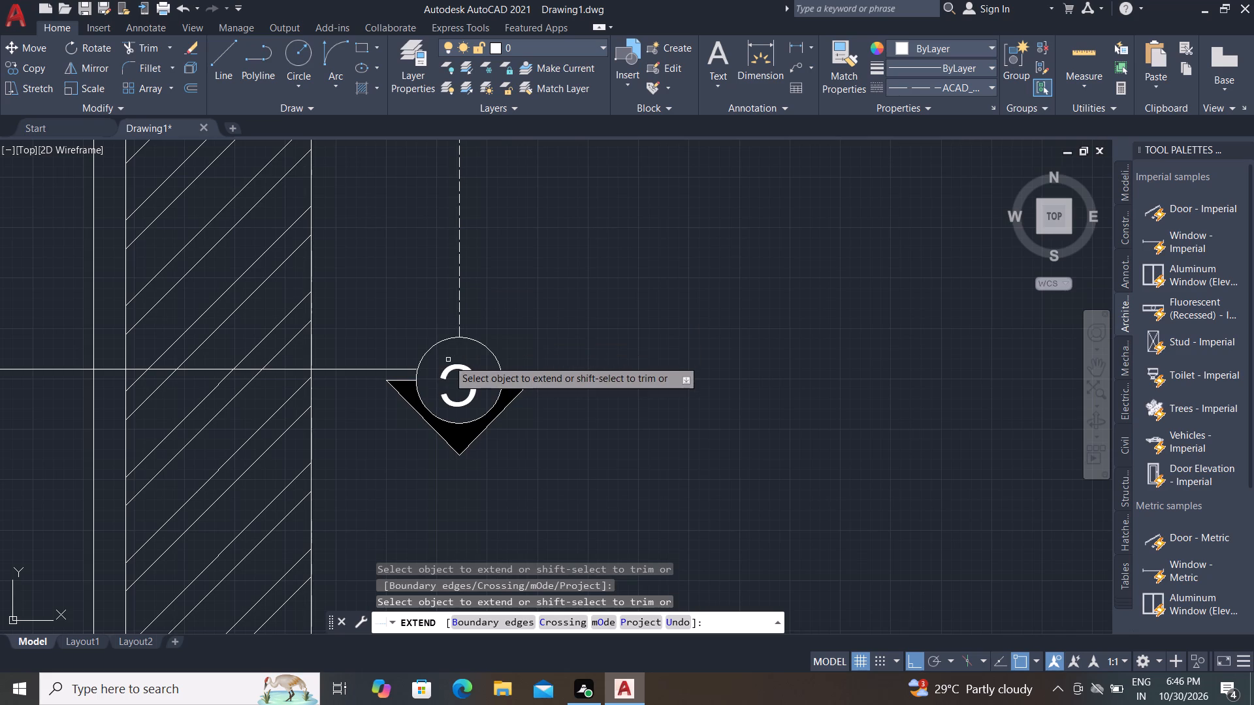
key("Escape")
Rotate only the letter C of the marker 180 degrees so it reads upright.
left_click(455, 369)
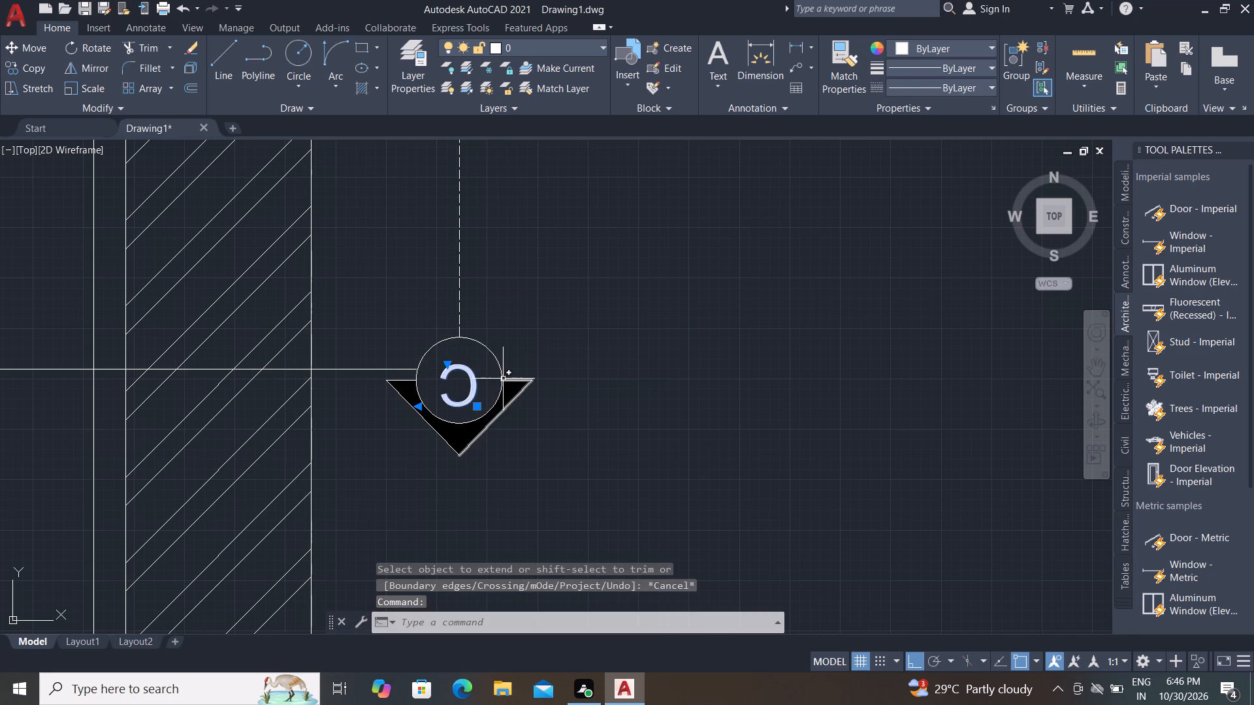
key("Escape")
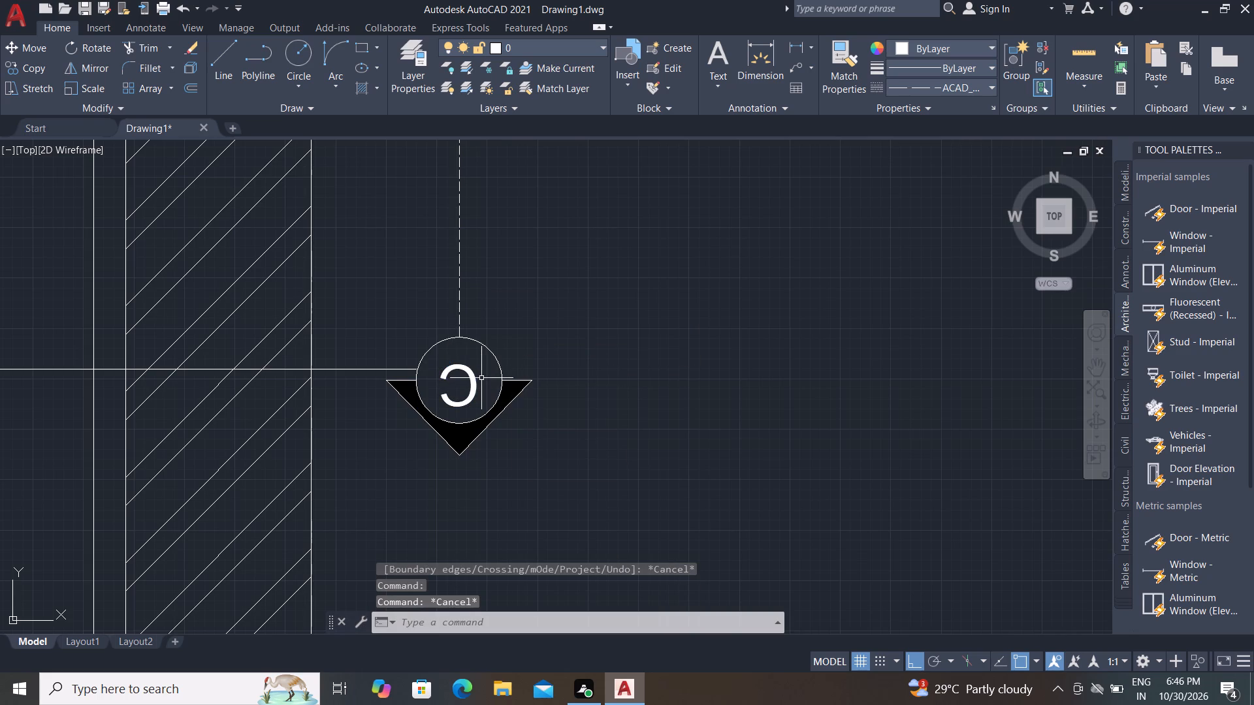
key("r")
type("O")
key("space")
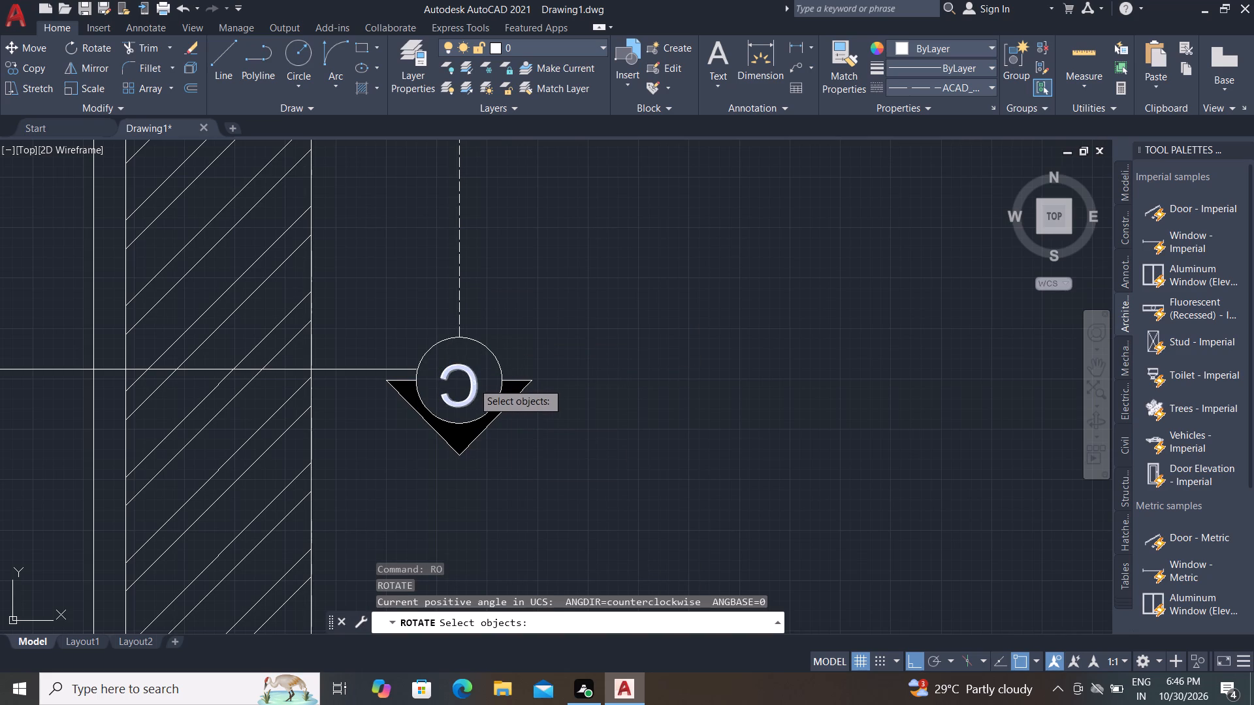
left_click(473, 383)
right_click(472, 383)
left_click(472, 384)
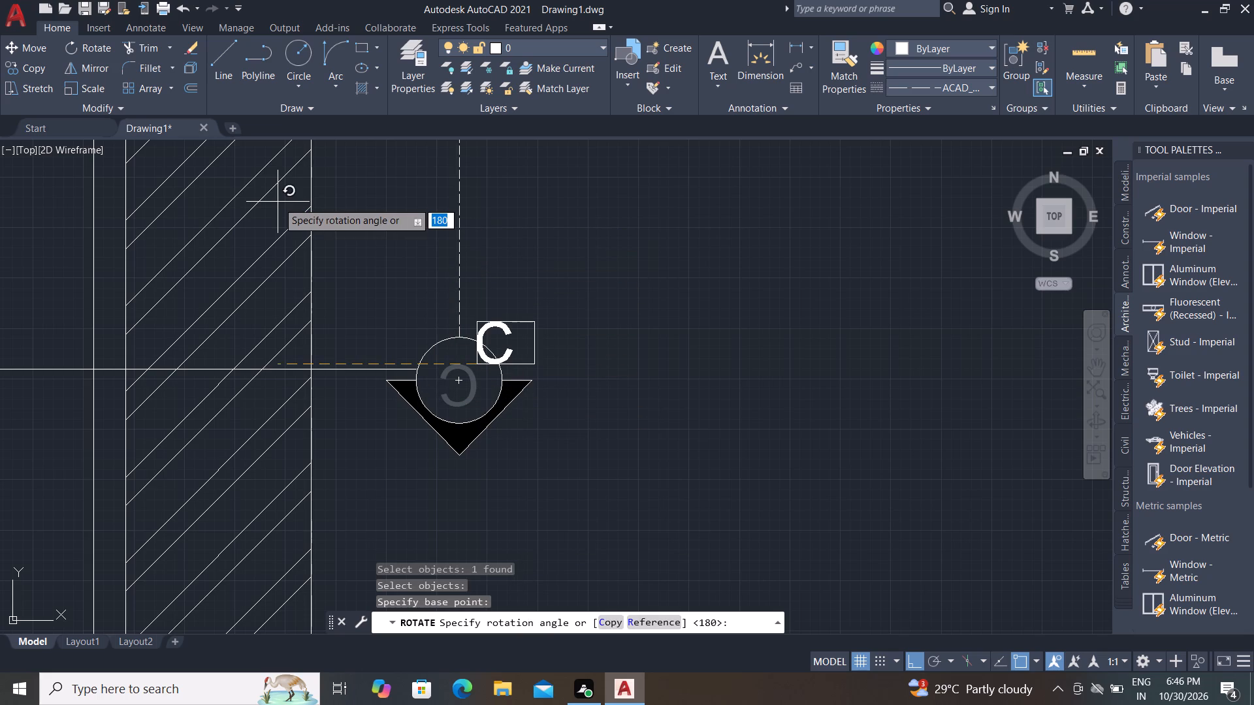
left_click(276, 221)
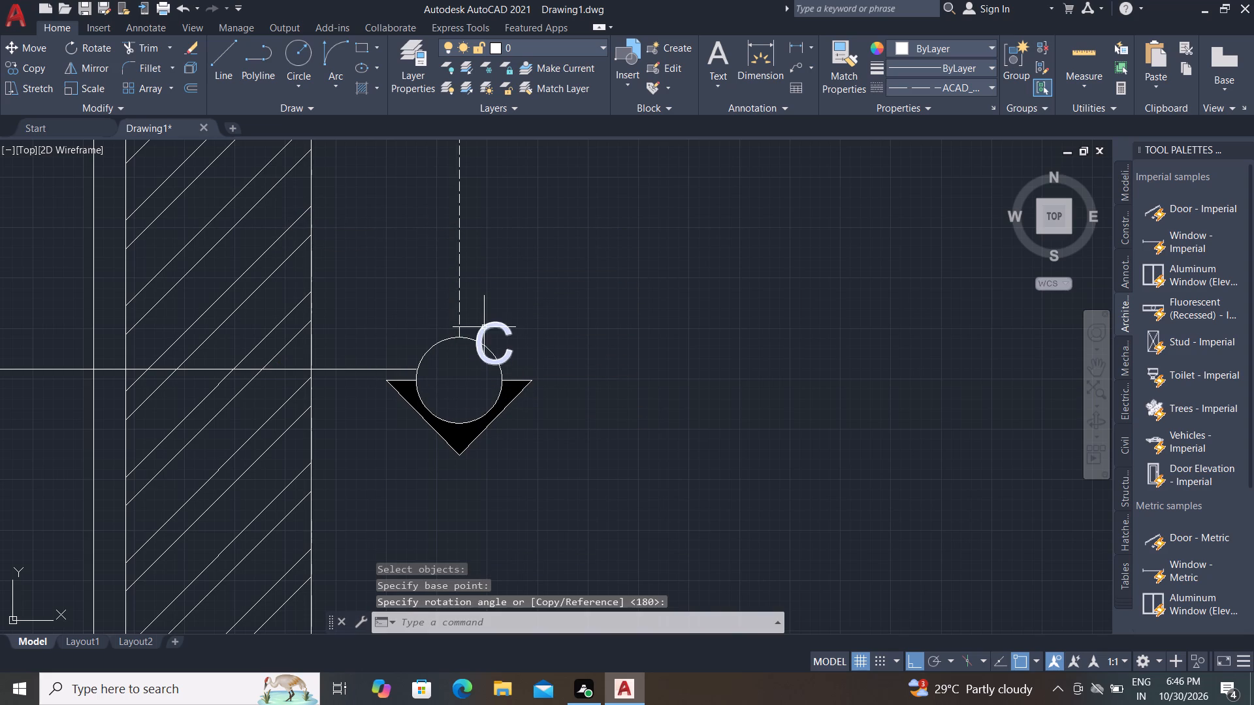
Move the letter C back into the middle of the marker's circle with Ortho switched off.
left_click(485, 327)
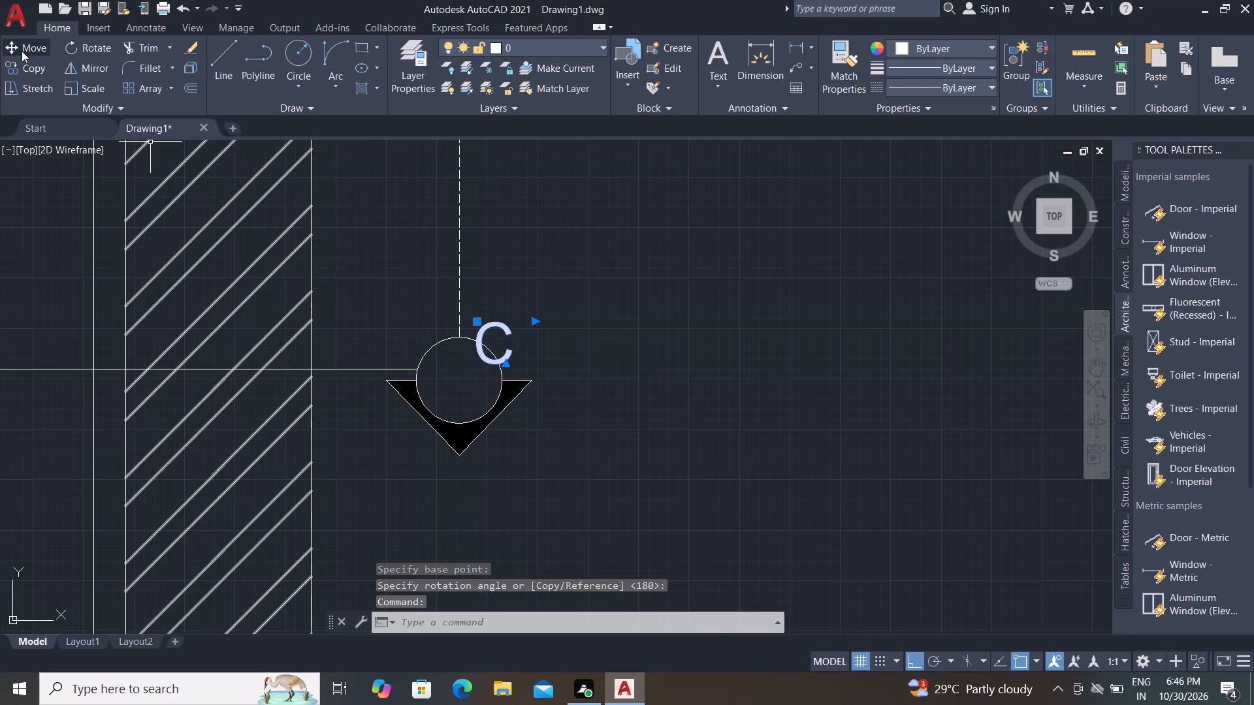
left_click_drag(29, 48, 37, 43)
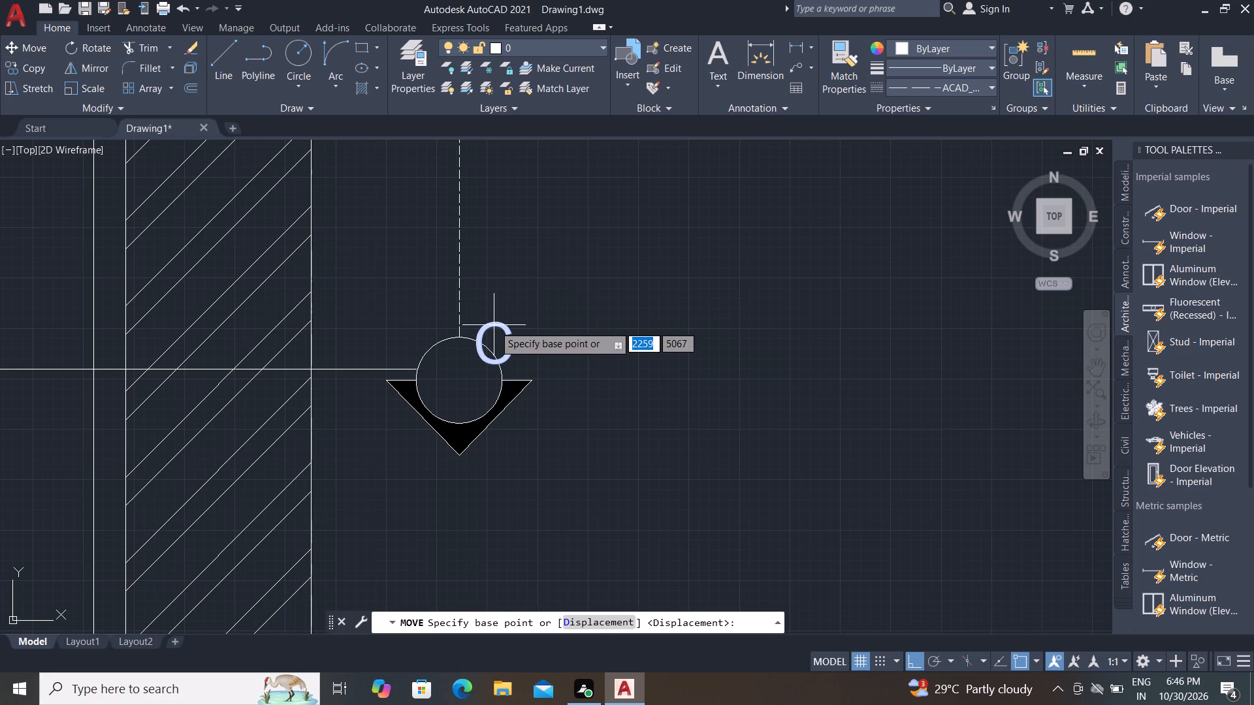
left_click(494, 325)
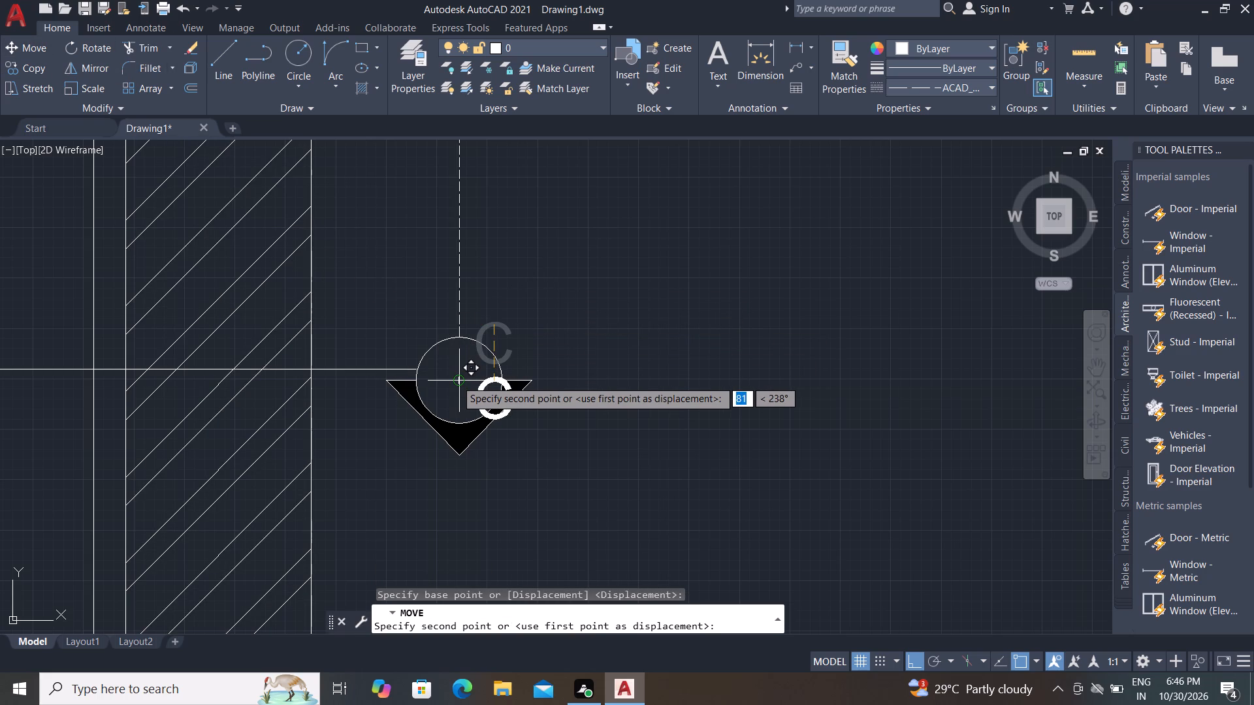
key("F8")
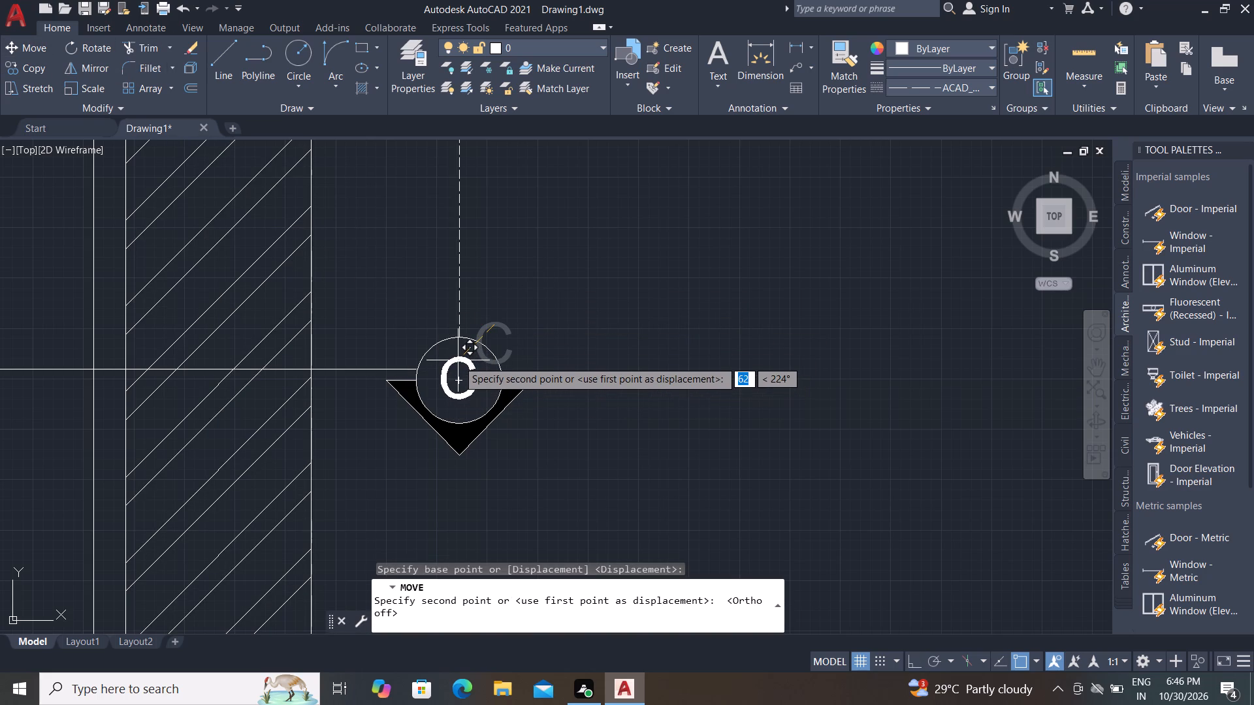
left_click(458, 360)
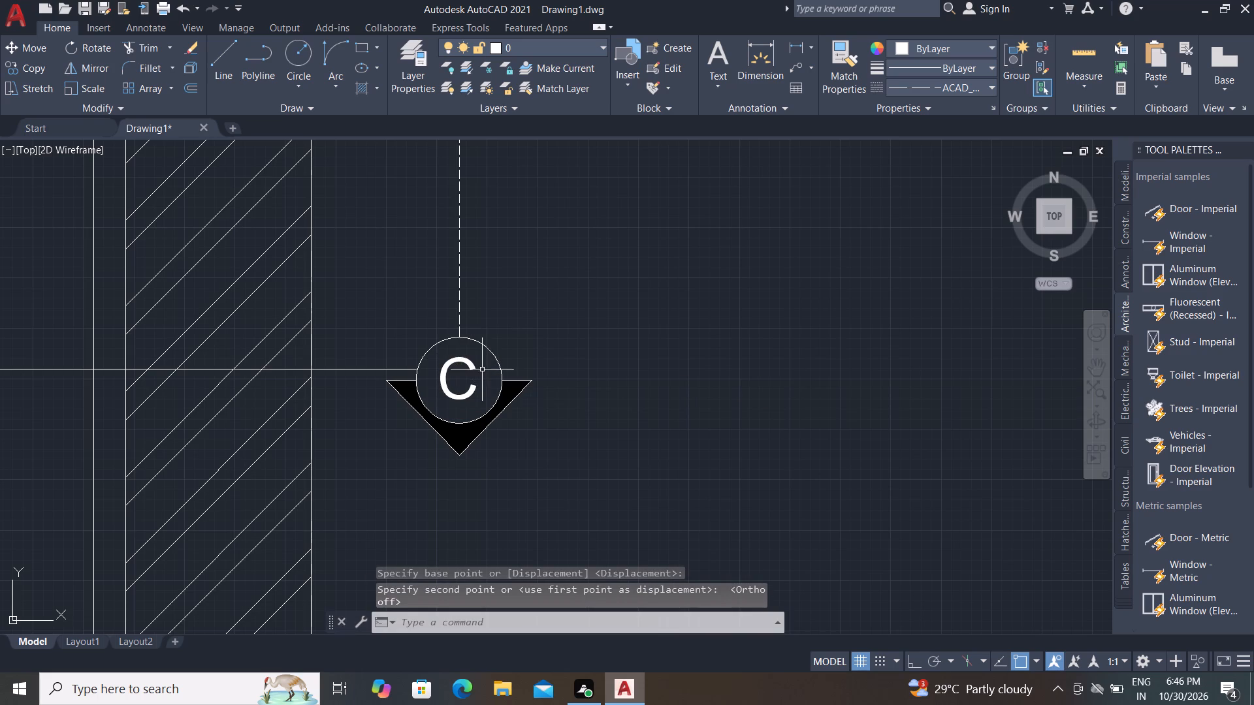
key("Escape")
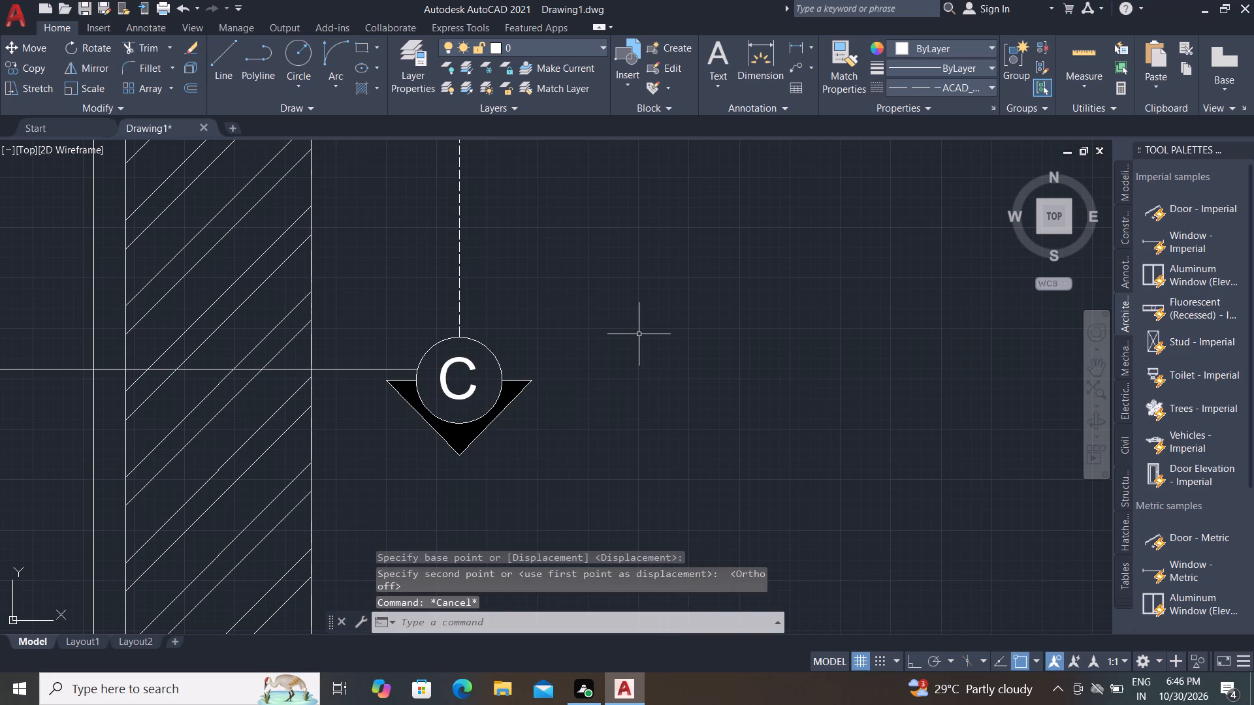
Change the letter in the lower section marker from C to D.
scroll(641, 340, "down", 2)
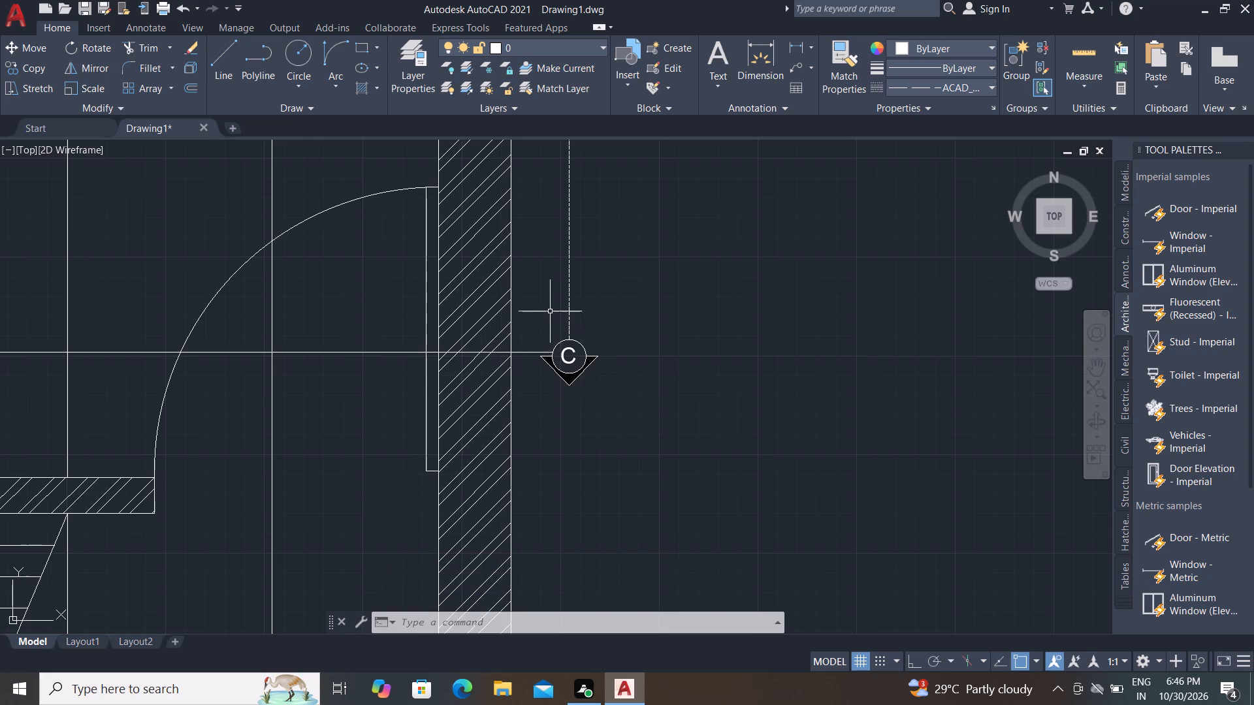
double_click(566, 348)
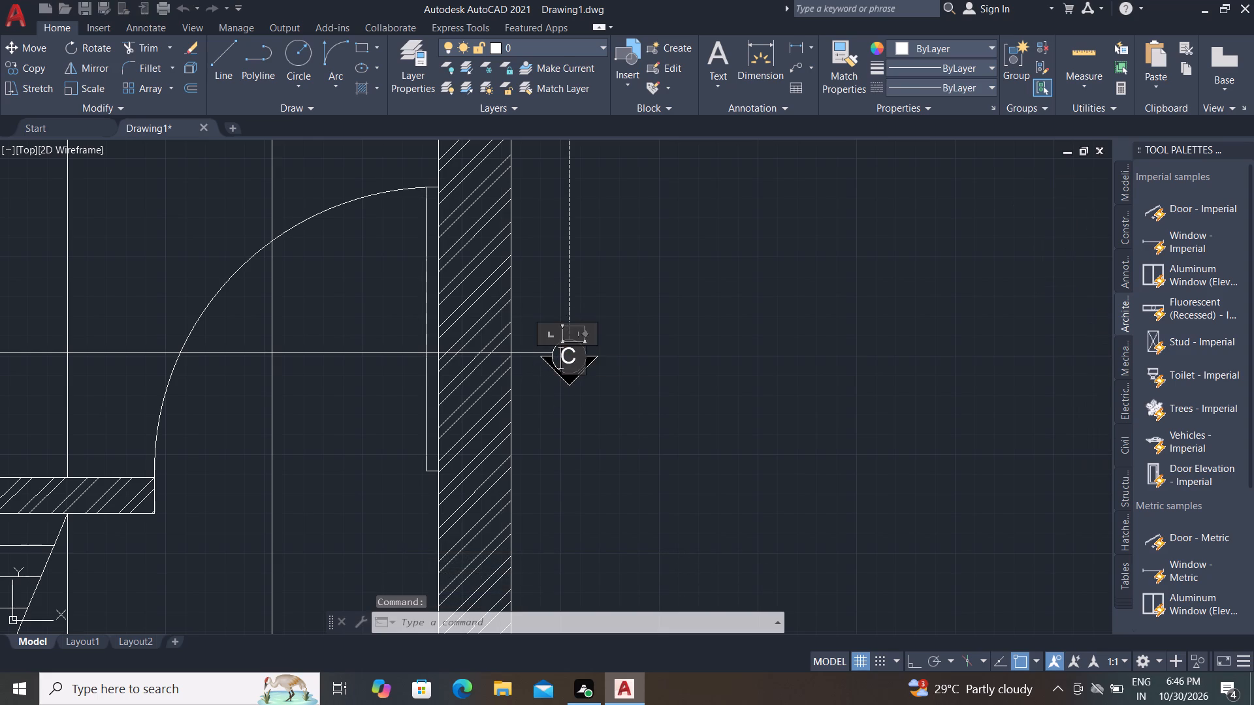
scroll(570, 349, "up", 3)
left_click(599, 367)
key("BackSpace")
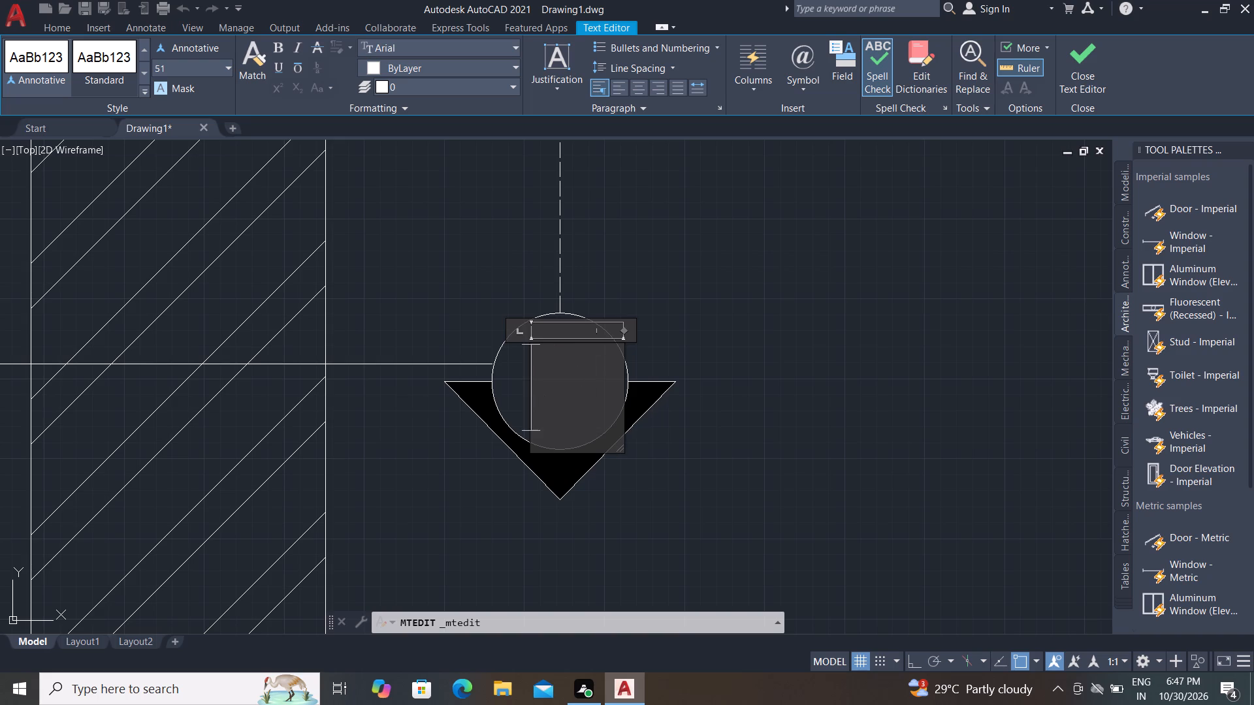
key("d")
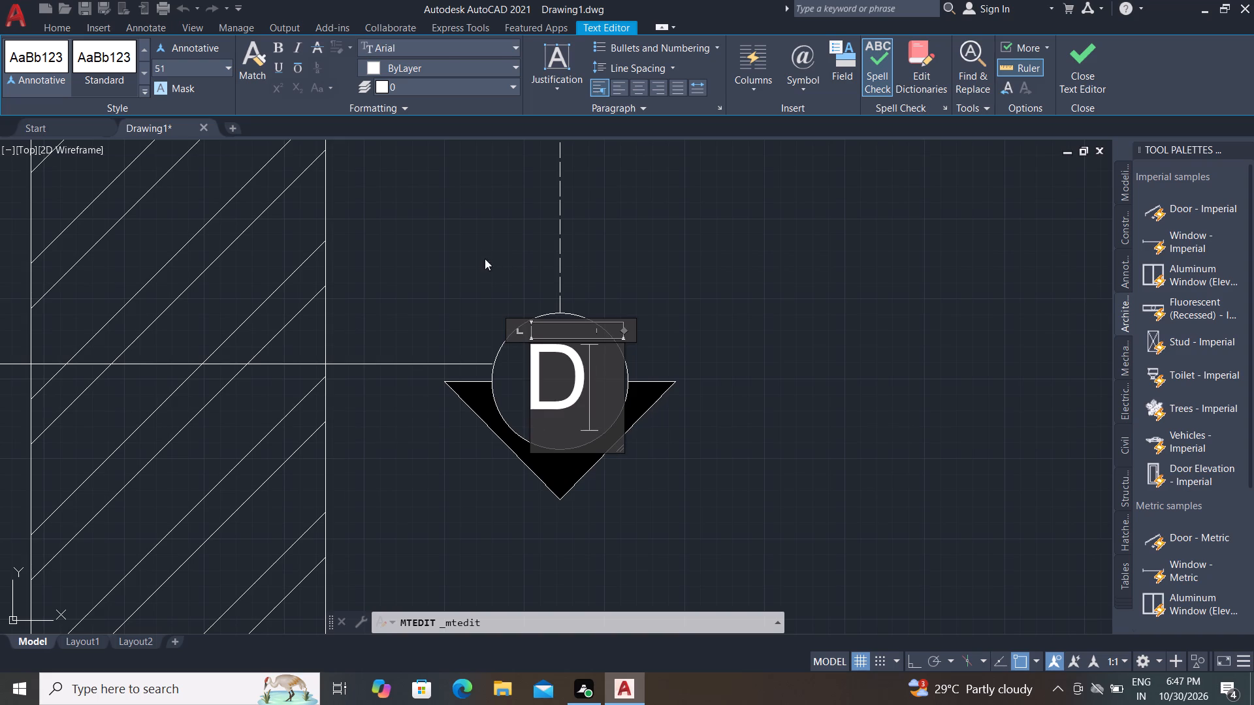
left_click(485, 258)
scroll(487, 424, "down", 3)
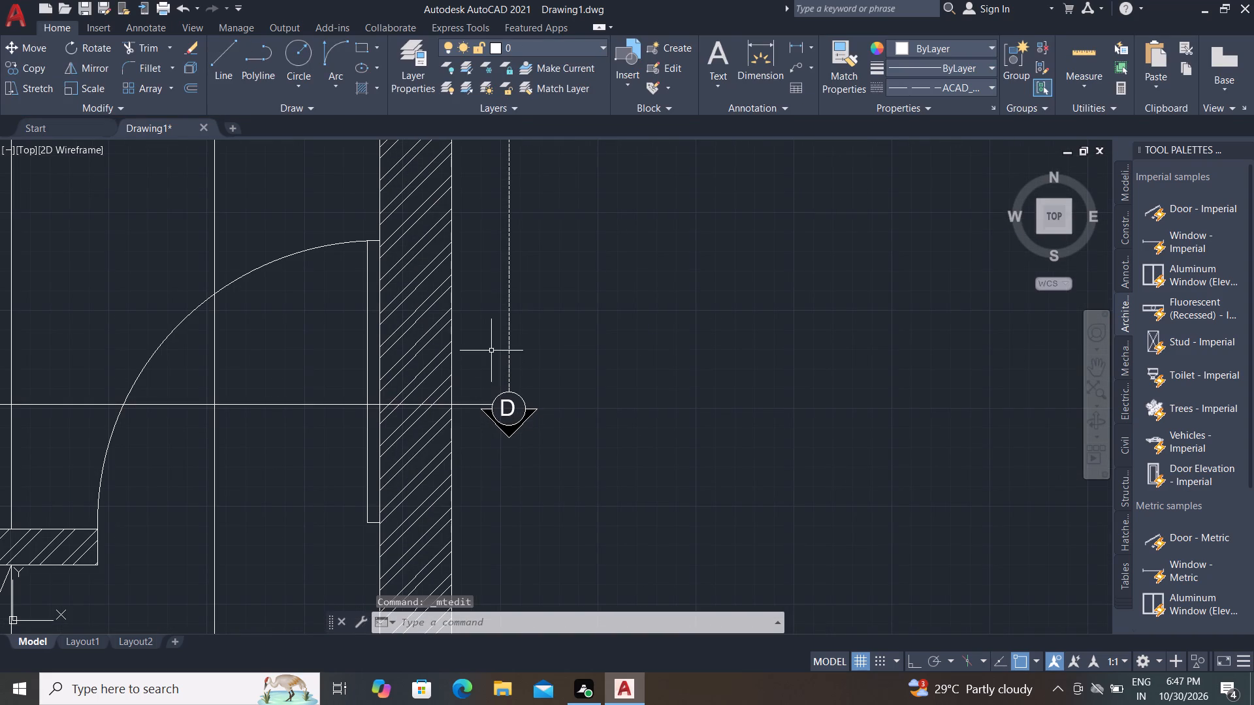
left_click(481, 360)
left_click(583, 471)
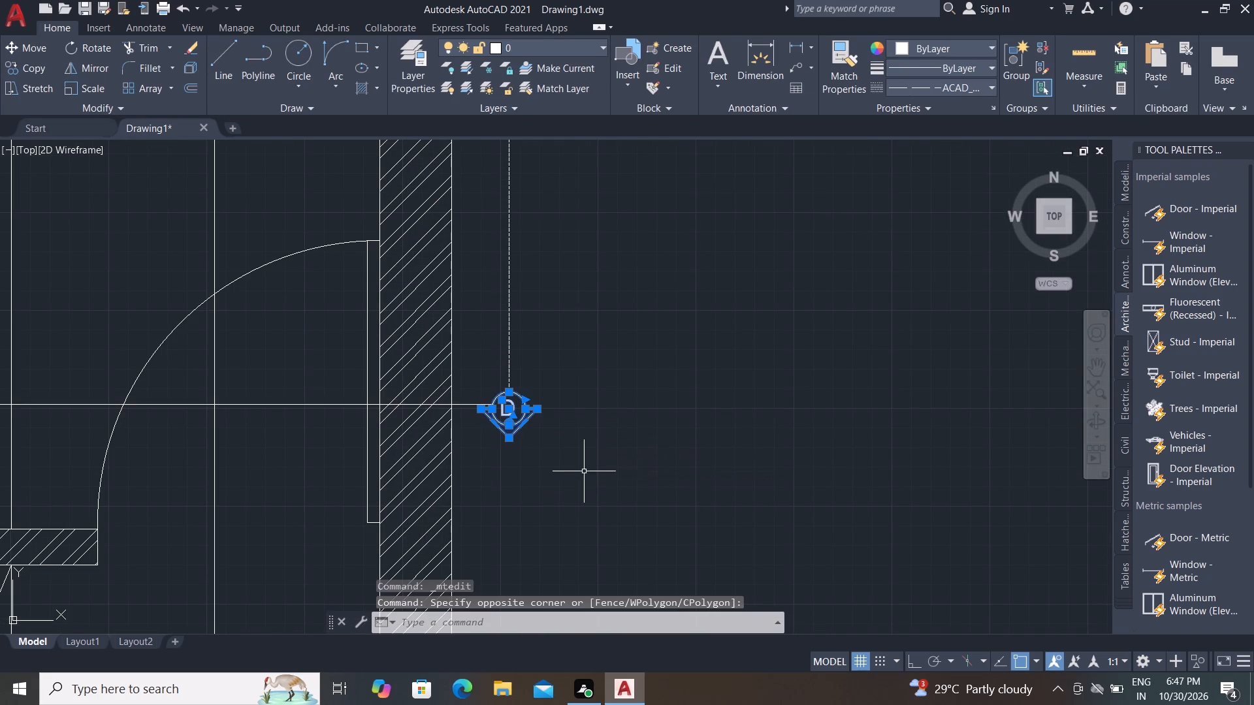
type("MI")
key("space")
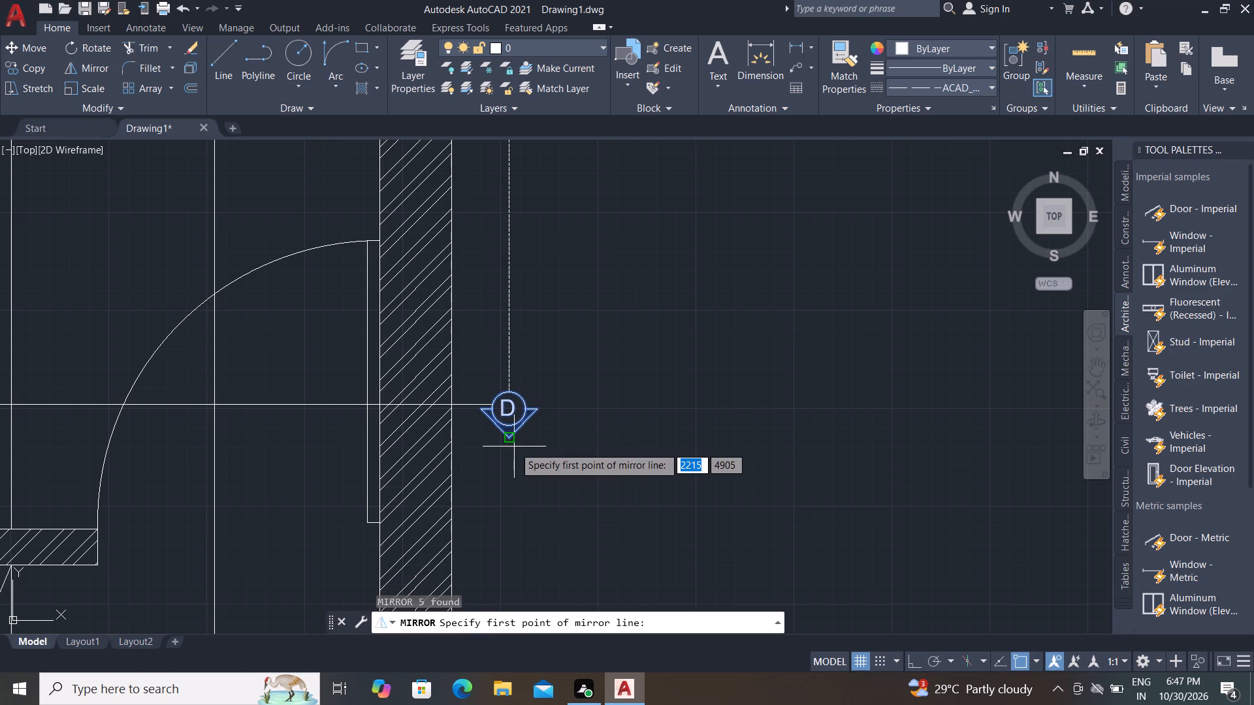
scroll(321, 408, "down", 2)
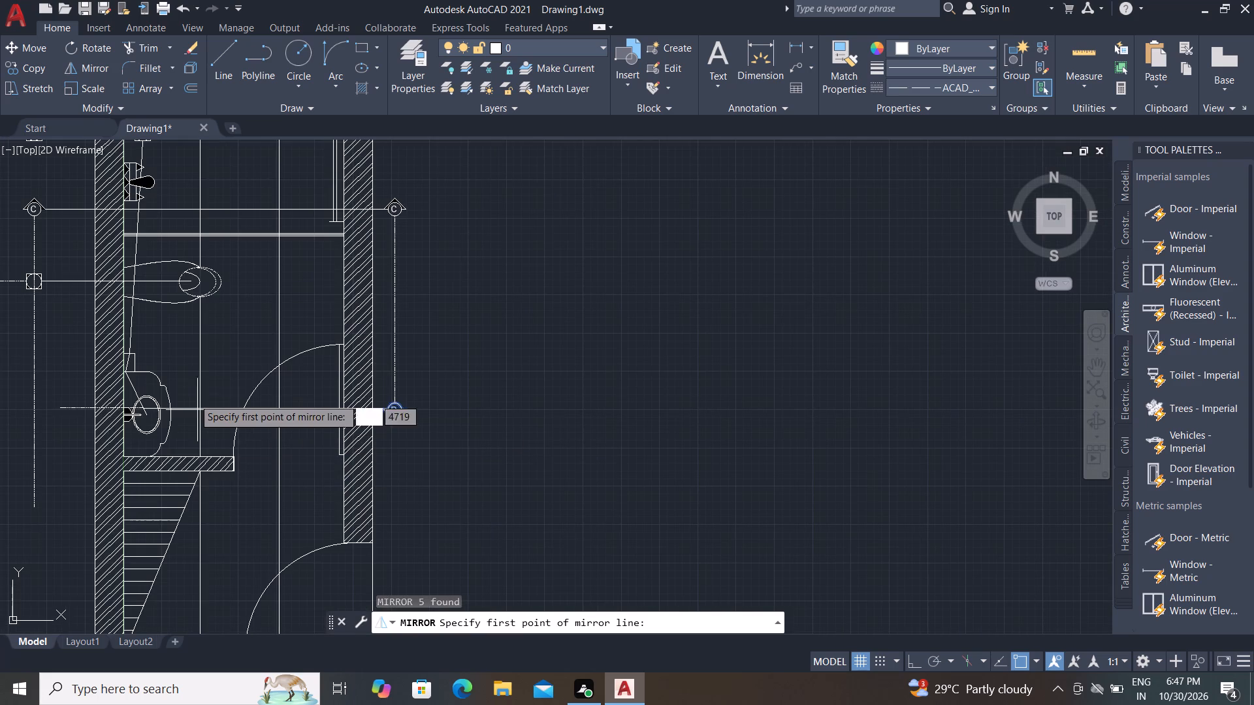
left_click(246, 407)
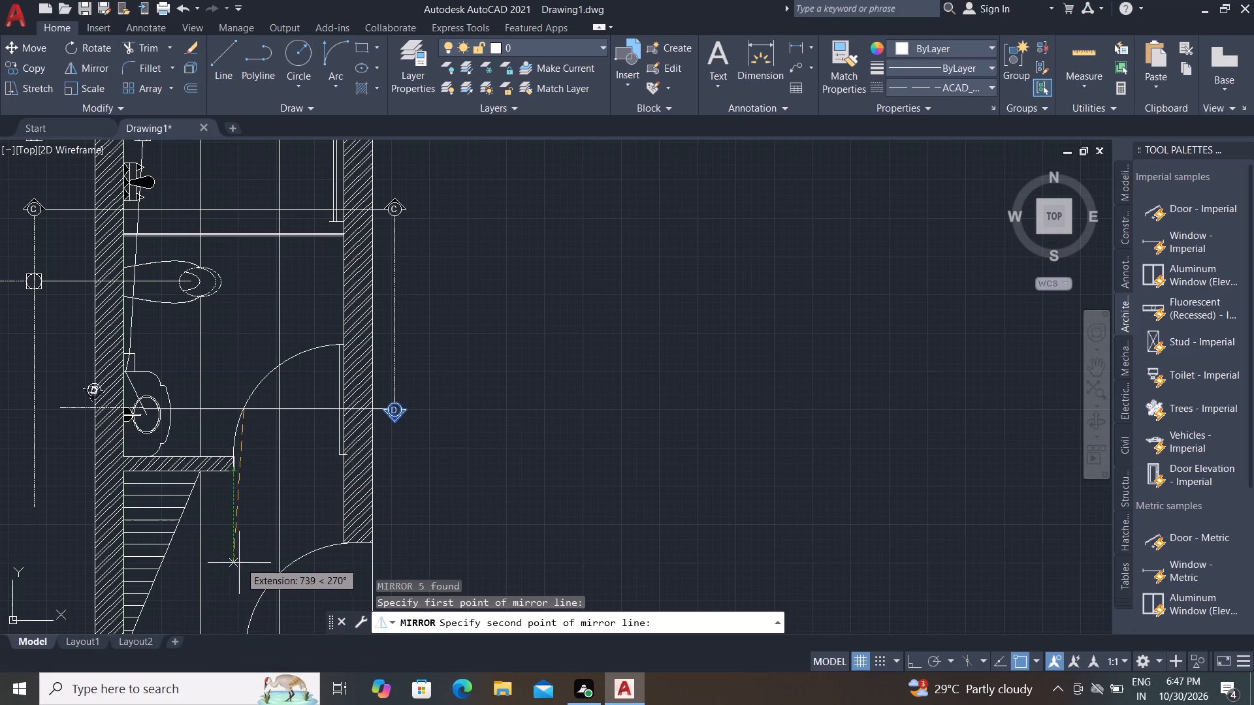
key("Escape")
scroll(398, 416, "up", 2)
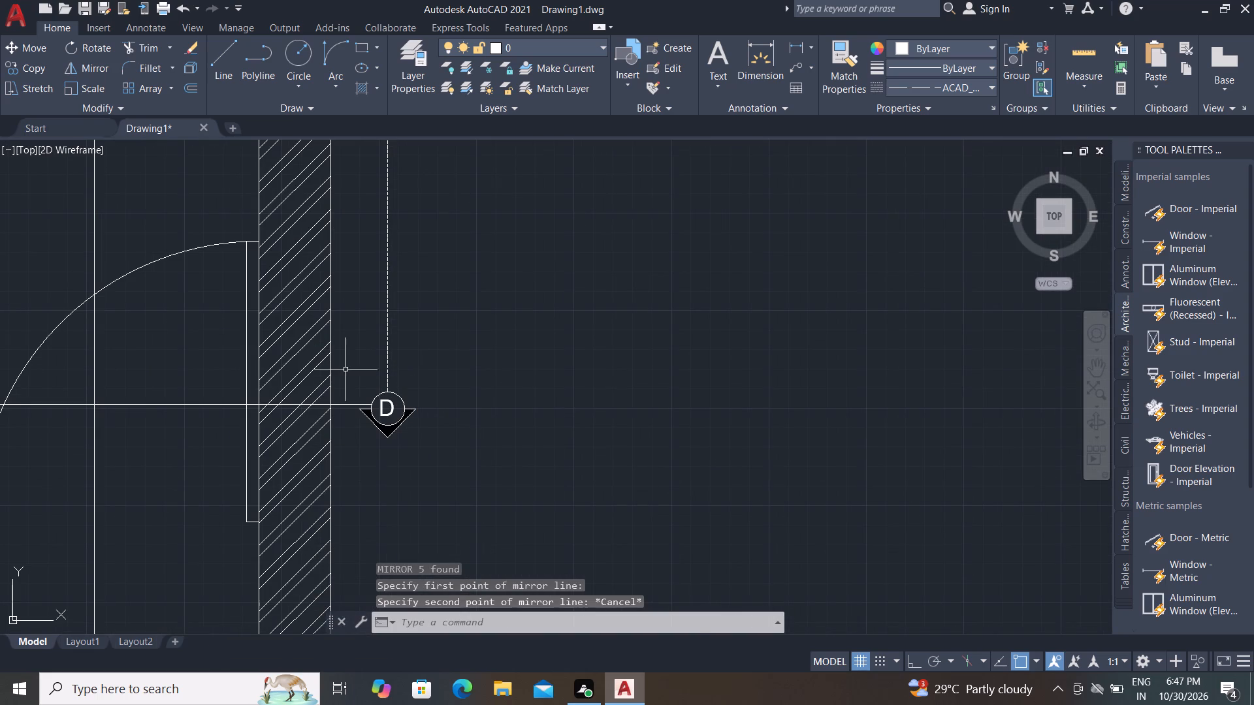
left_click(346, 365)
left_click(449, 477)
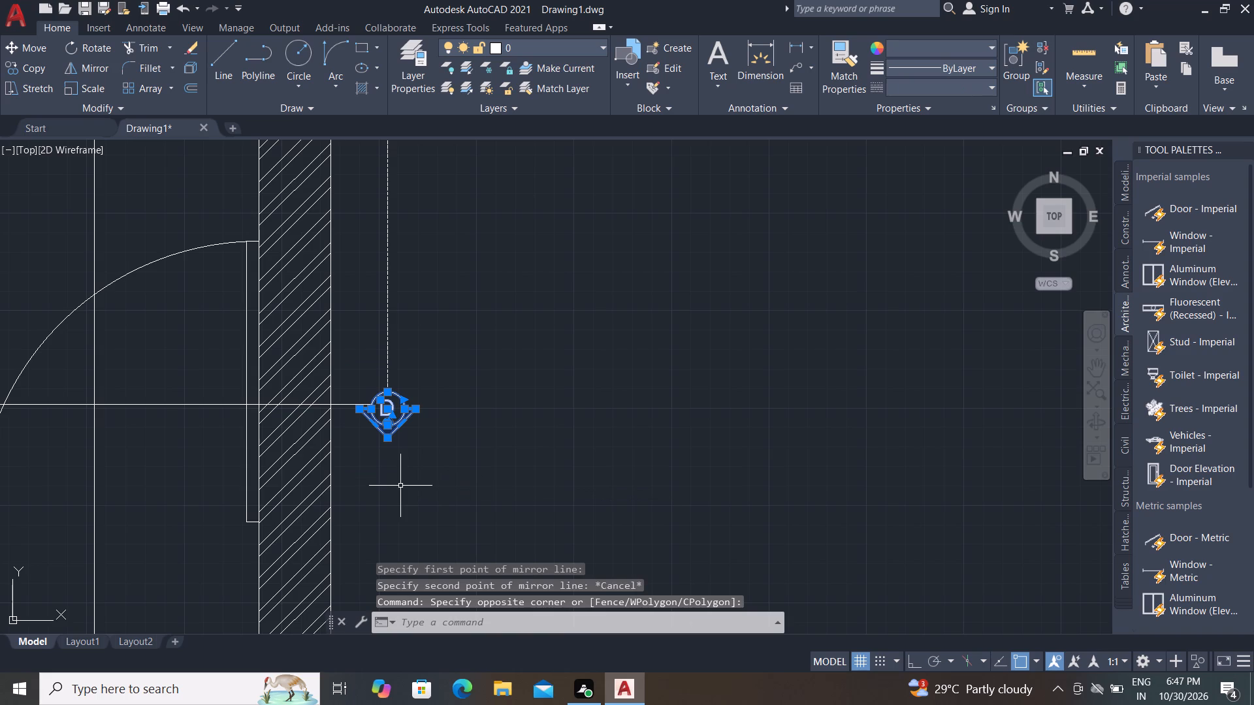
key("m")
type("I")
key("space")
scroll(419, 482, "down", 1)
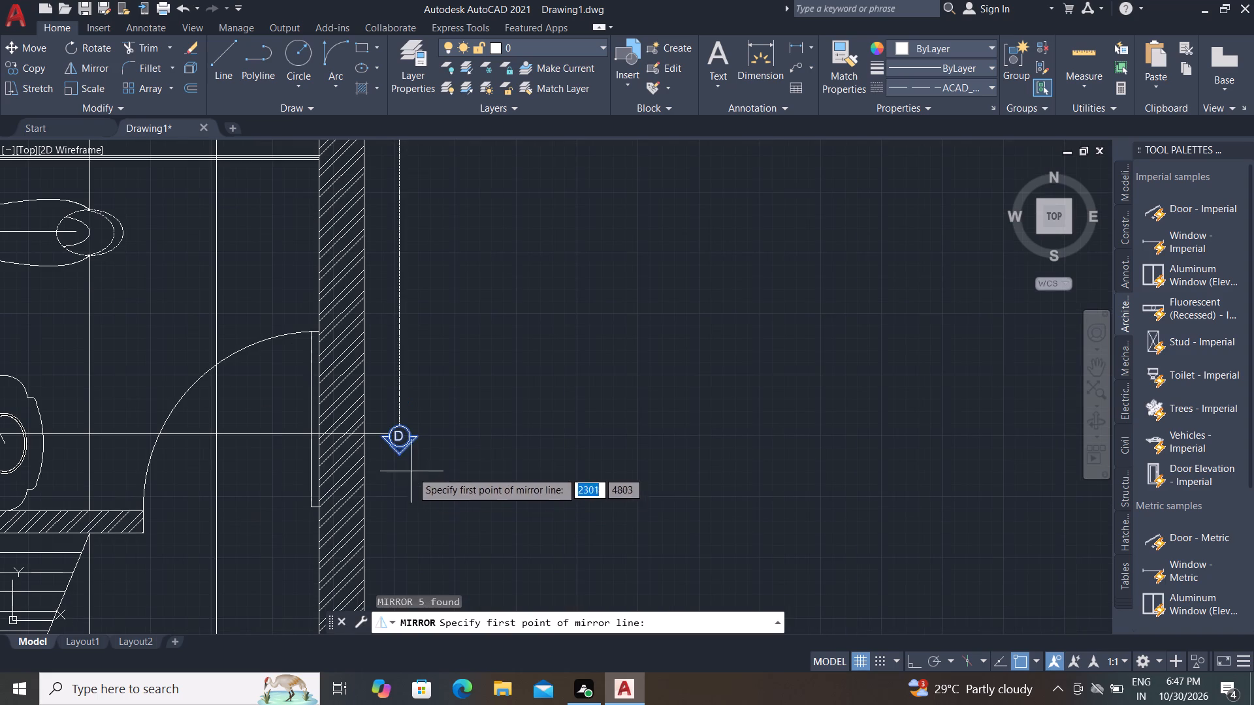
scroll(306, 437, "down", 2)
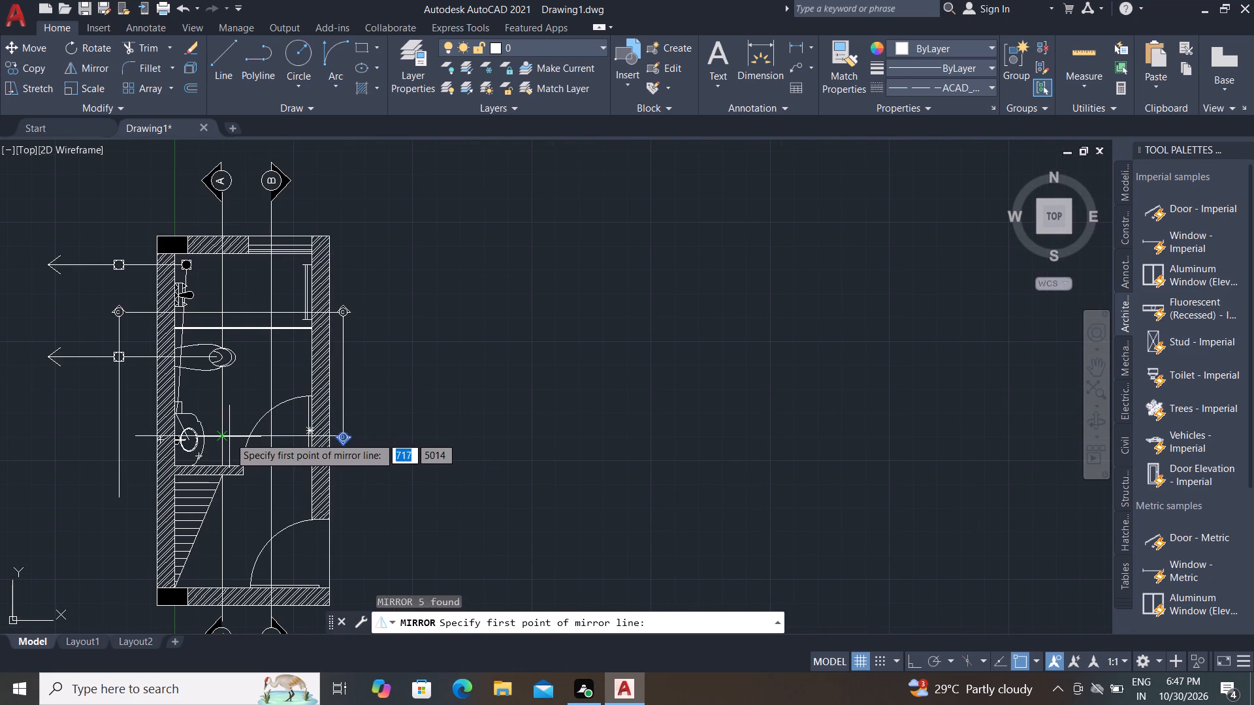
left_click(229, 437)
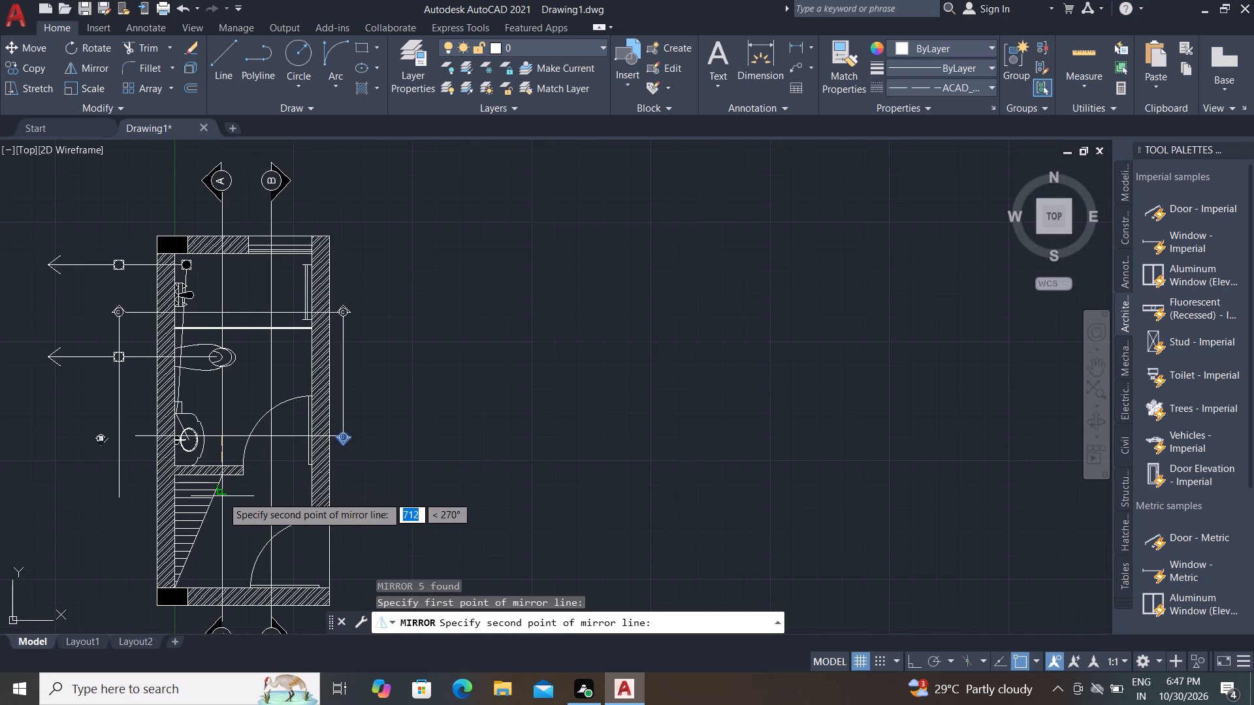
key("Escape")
Mirror the D marker to the opposite side of the plan about a vertical axis with Ortho on, keeping the original.
scroll(368, 474, "up", 1)
scroll(335, 412, "up", 1)
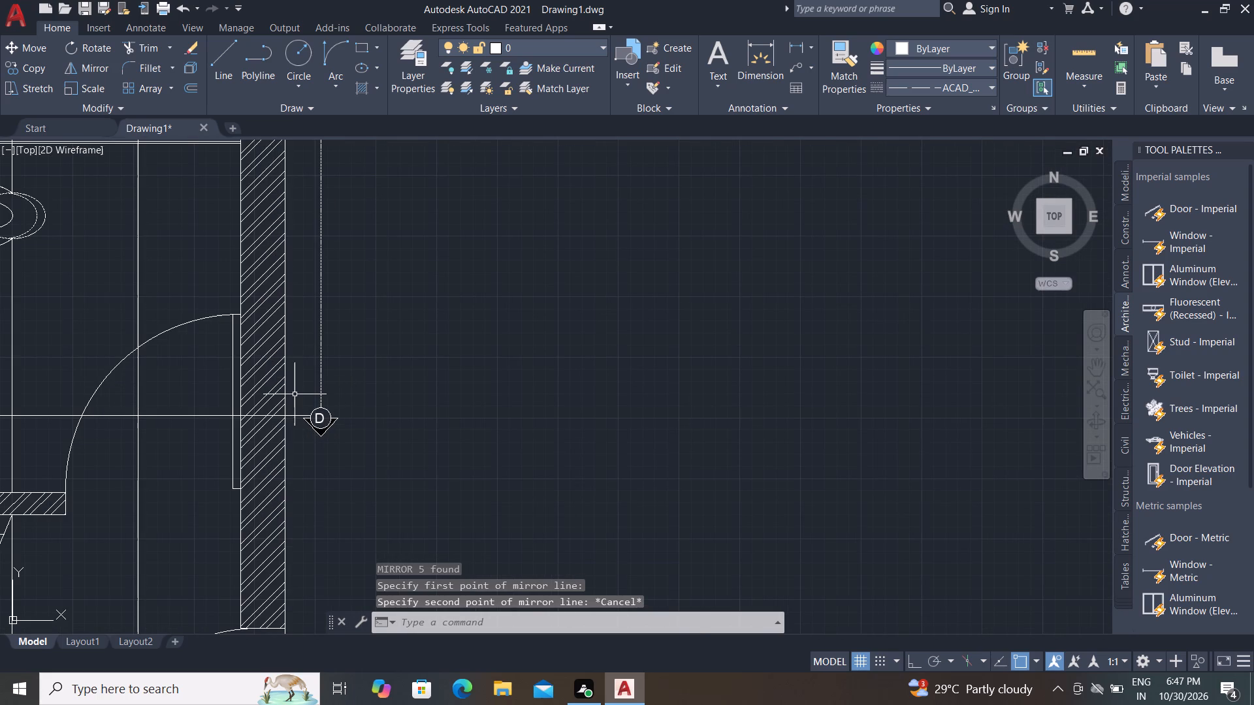
left_click(293, 394)
left_click(384, 458)
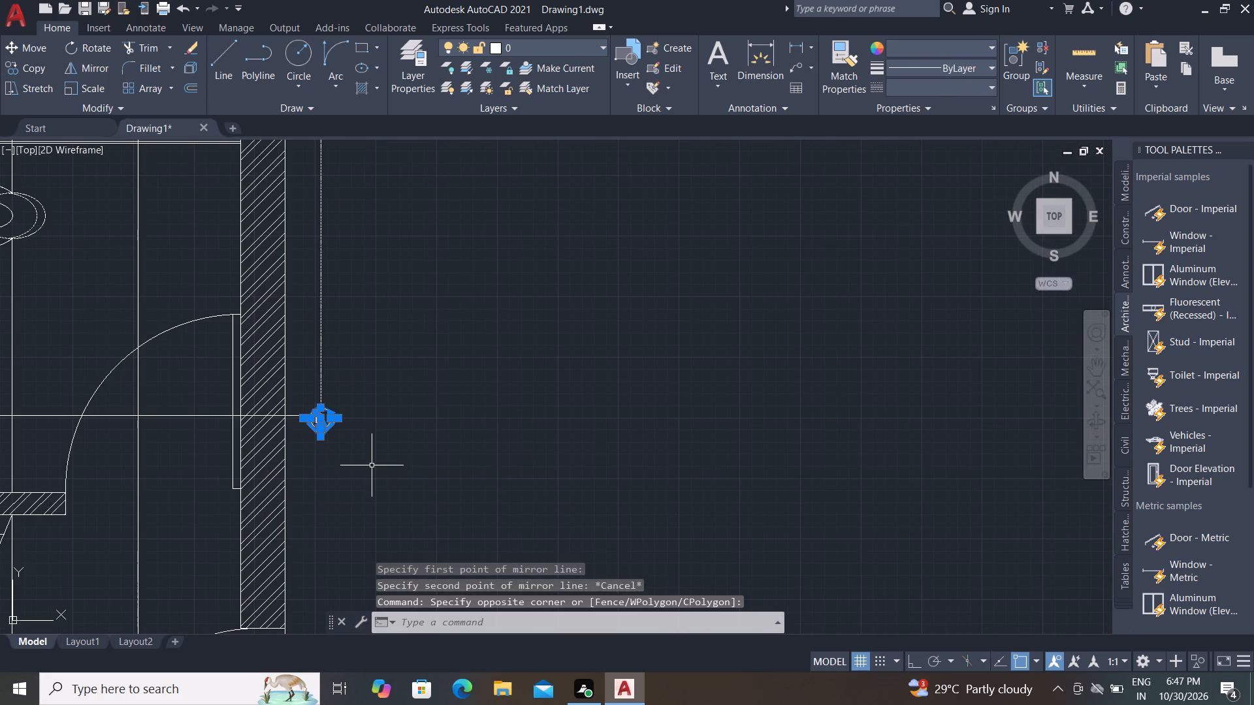
type("MI")
key("space")
scroll(371, 424, "down", 2)
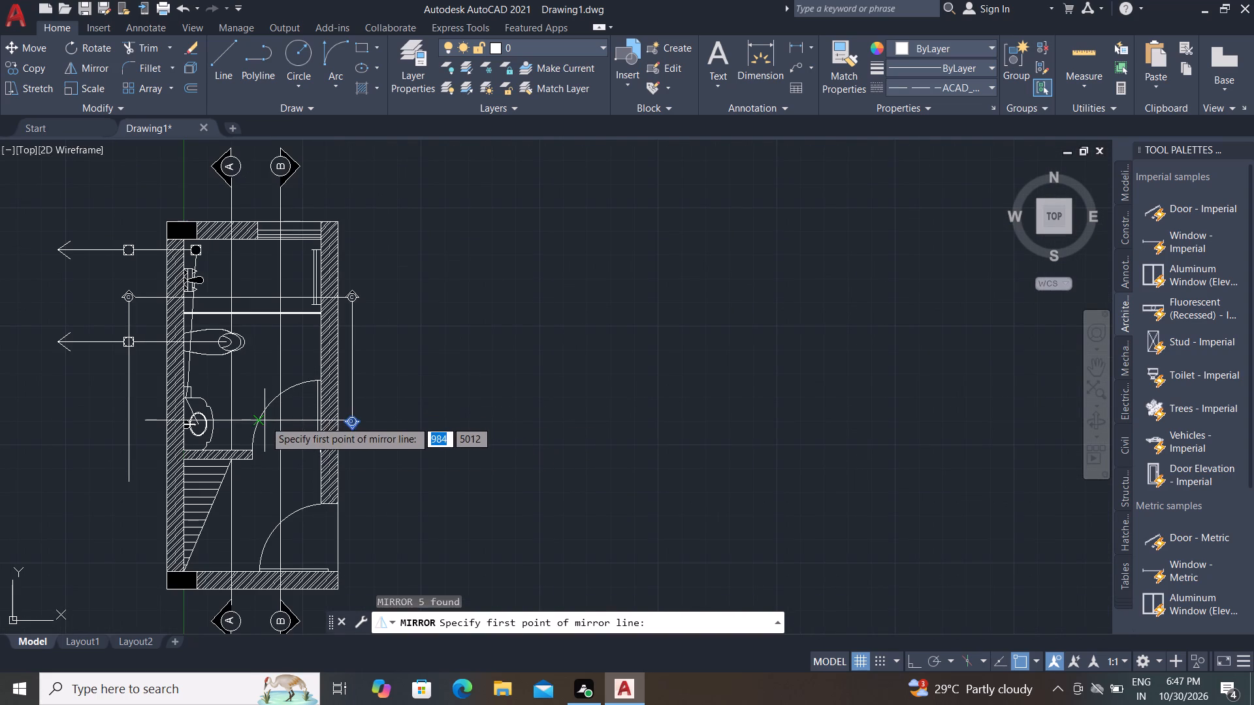
left_click(245, 420)
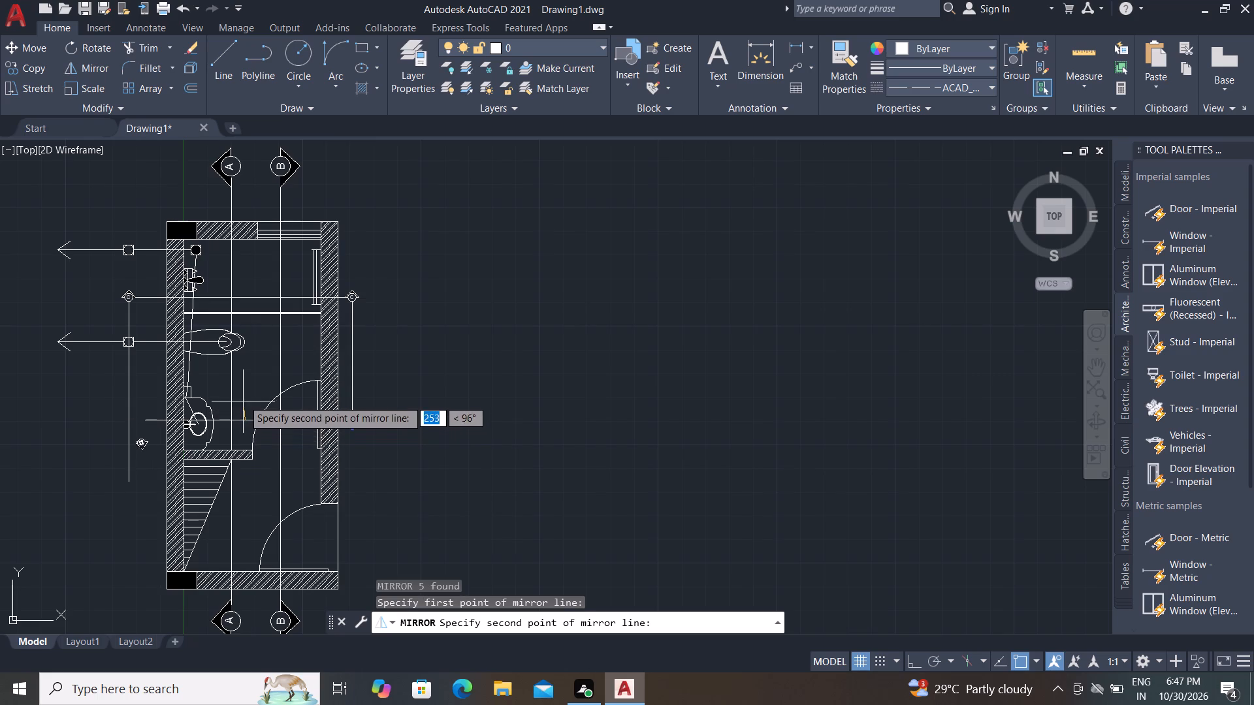
key("F6")
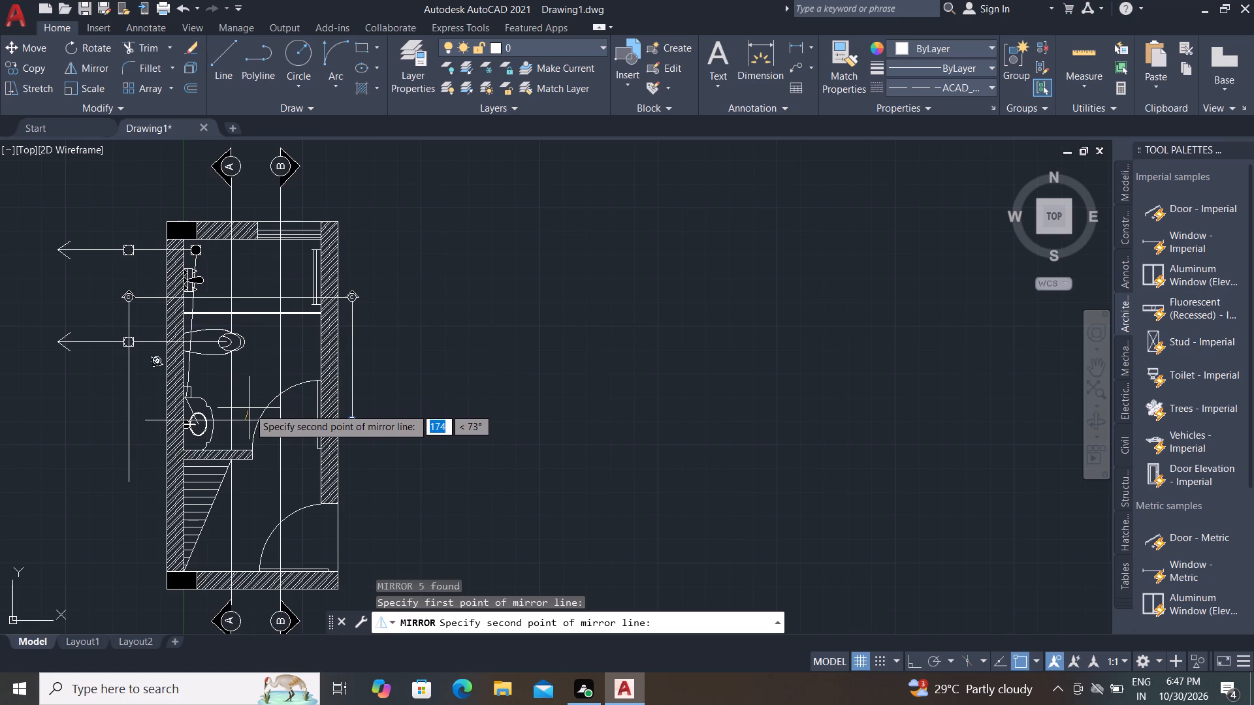
key("F8")
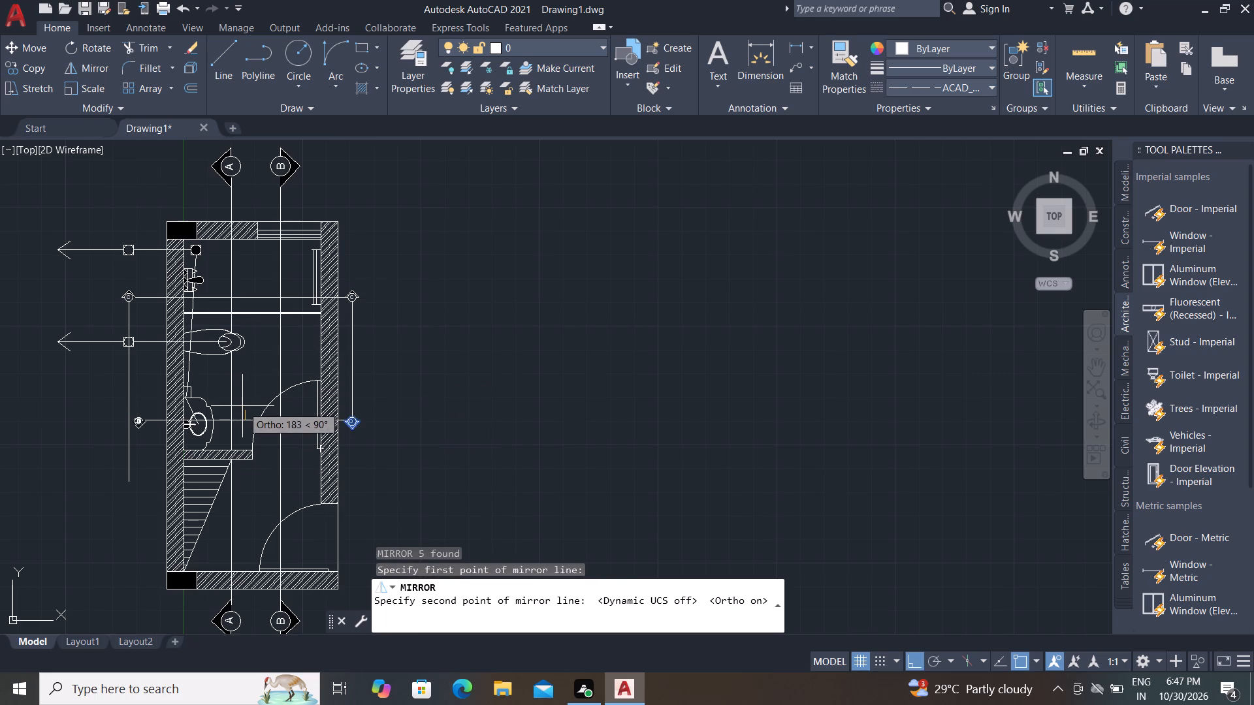
left_click(242, 406)
left_click_drag(255, 464, 242, 406)
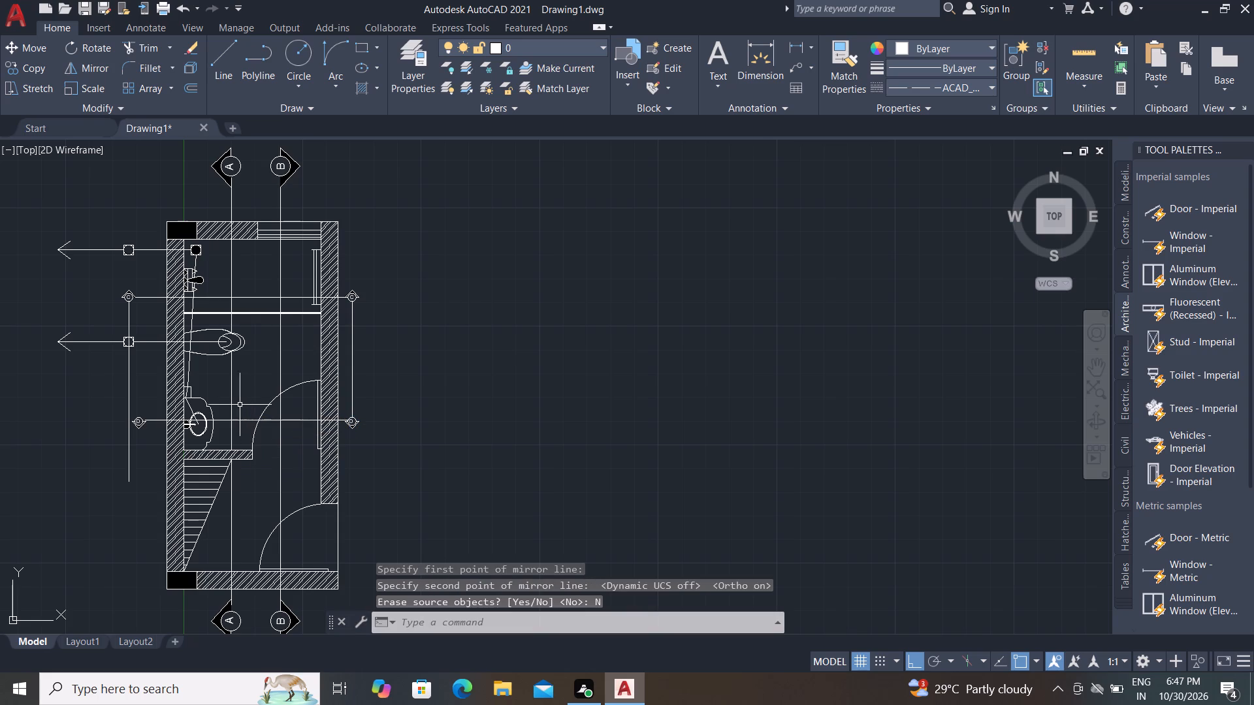
Move the mirrored D marker so its triangle's inner corner meets the end of the dashed section line.
scroll(153, 408, "up", 2)
middle_click_drag(168, 454, 175, 454)
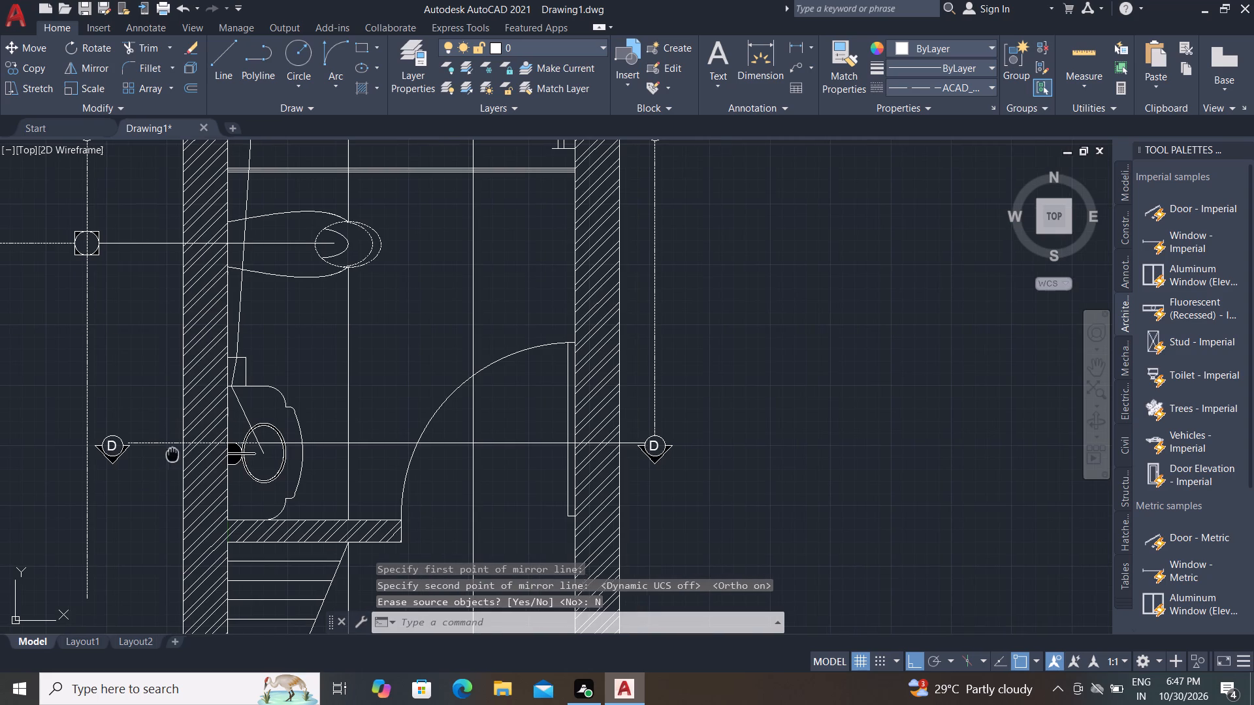
middle_click_drag(175, 454, 372, 428)
scroll(303, 437, "up", 3)
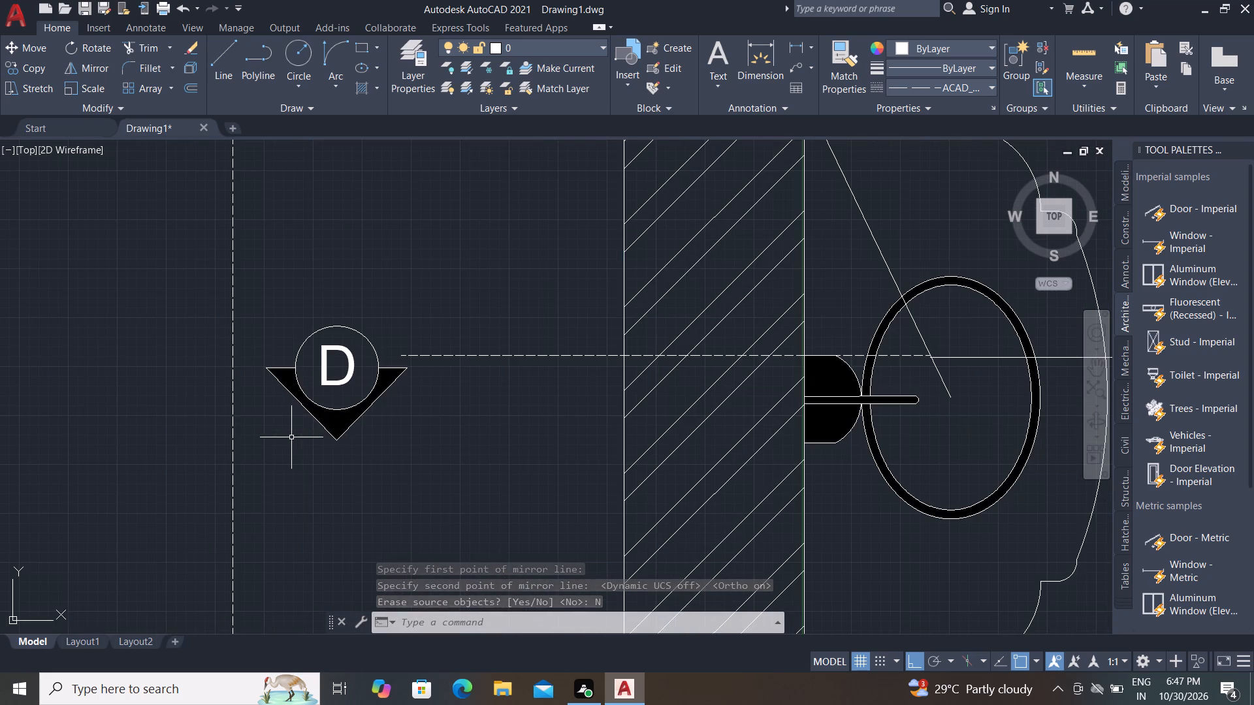
left_click(240, 276)
left_click(434, 462)
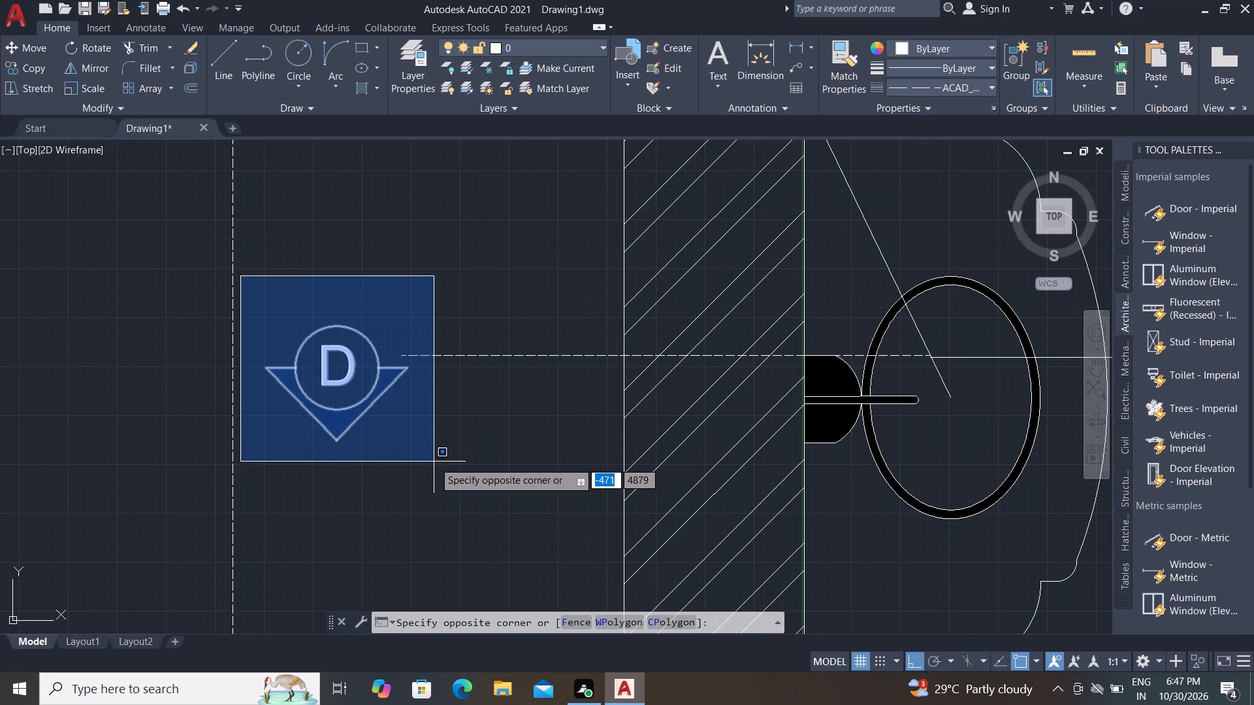
type("M")
key("space")
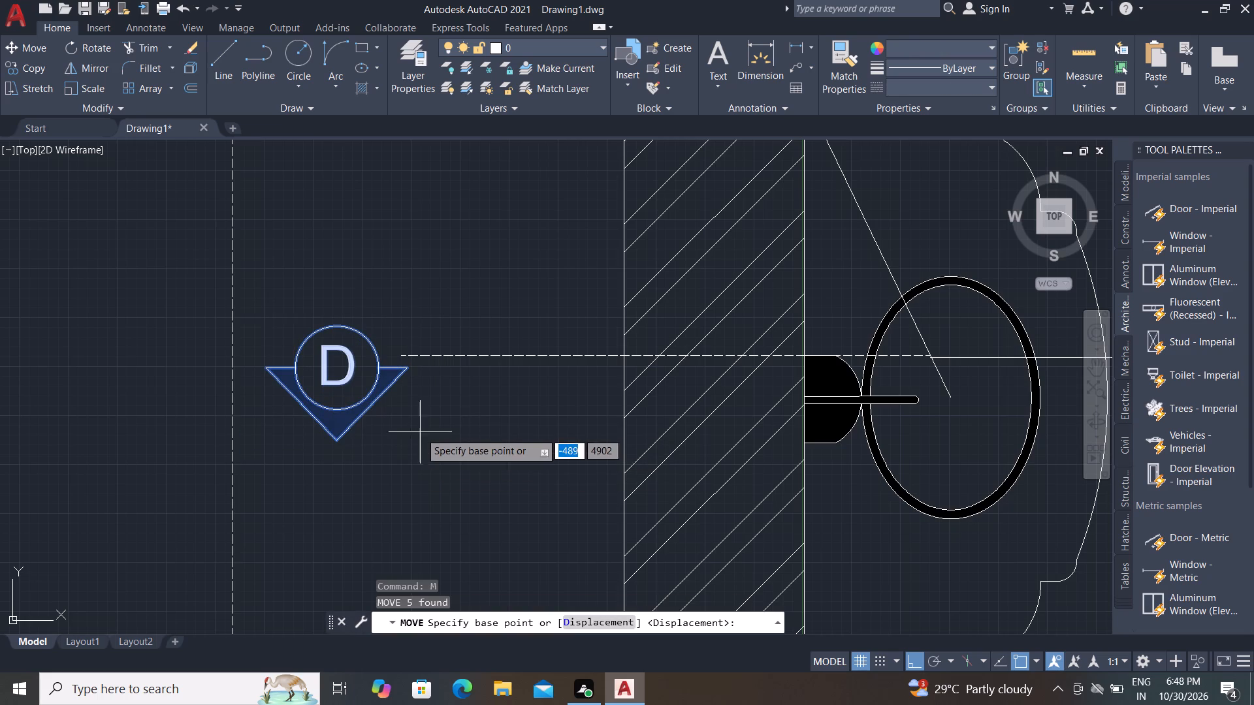
left_click(409, 366)
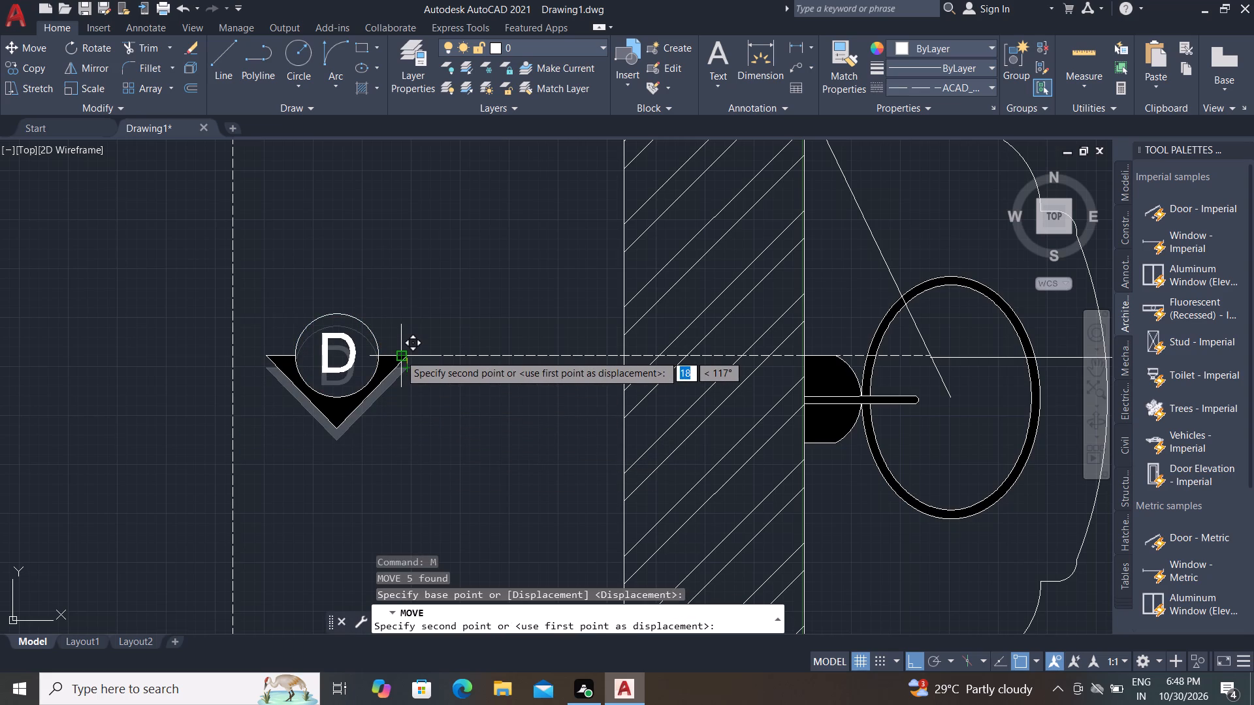
left_click(403, 354)
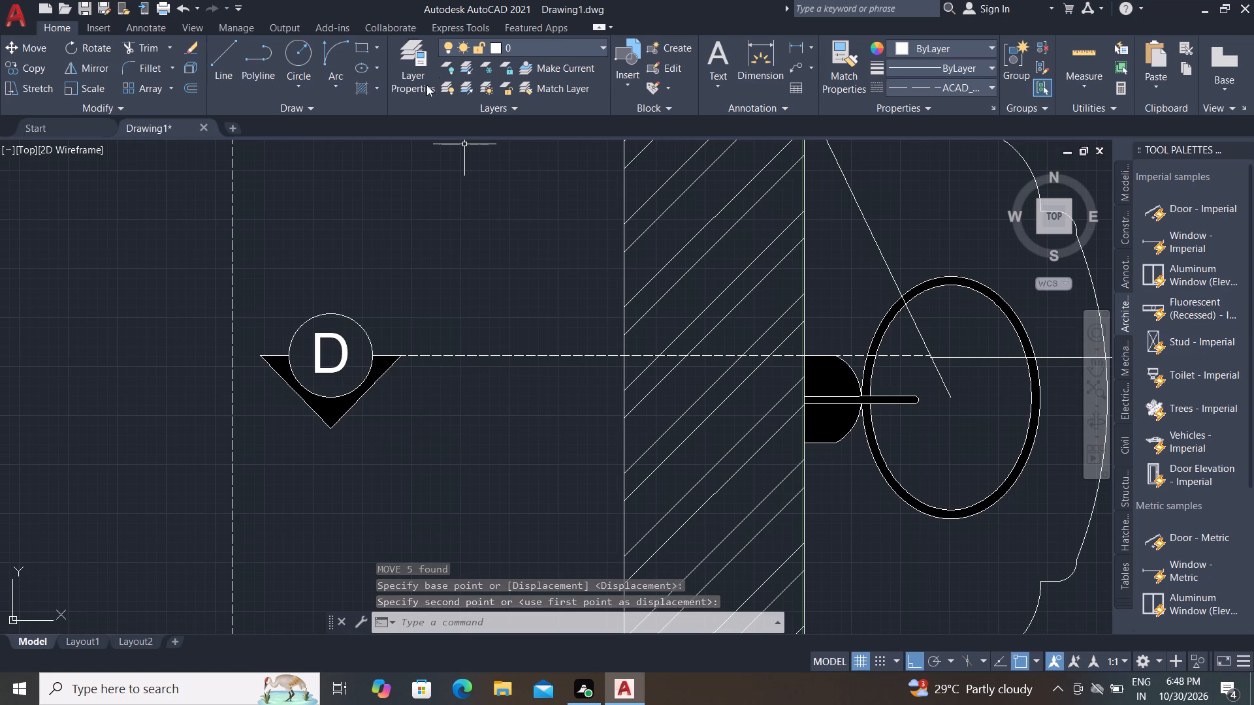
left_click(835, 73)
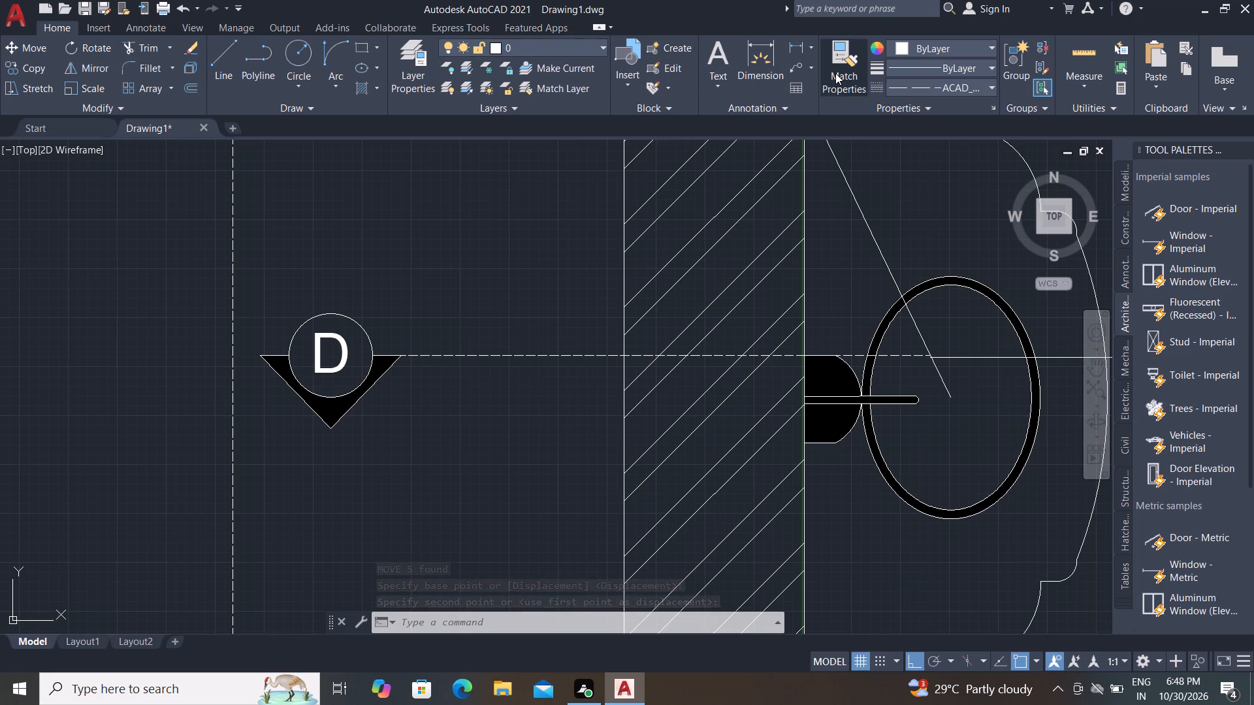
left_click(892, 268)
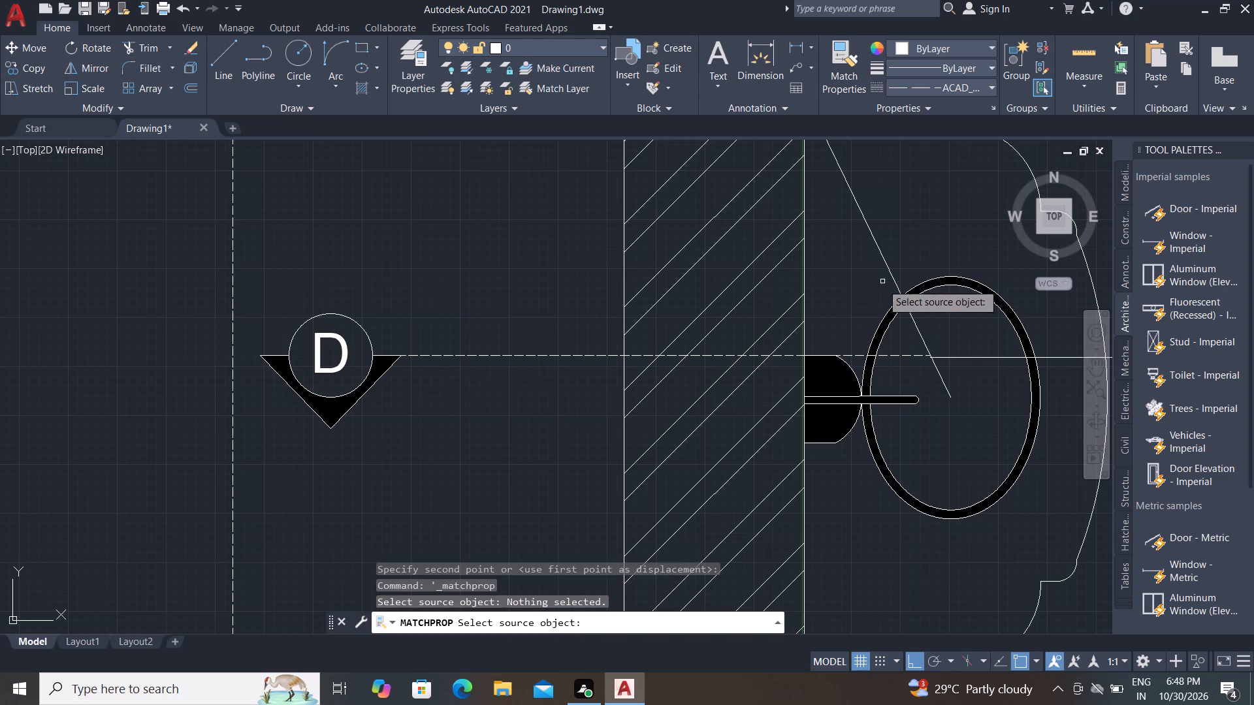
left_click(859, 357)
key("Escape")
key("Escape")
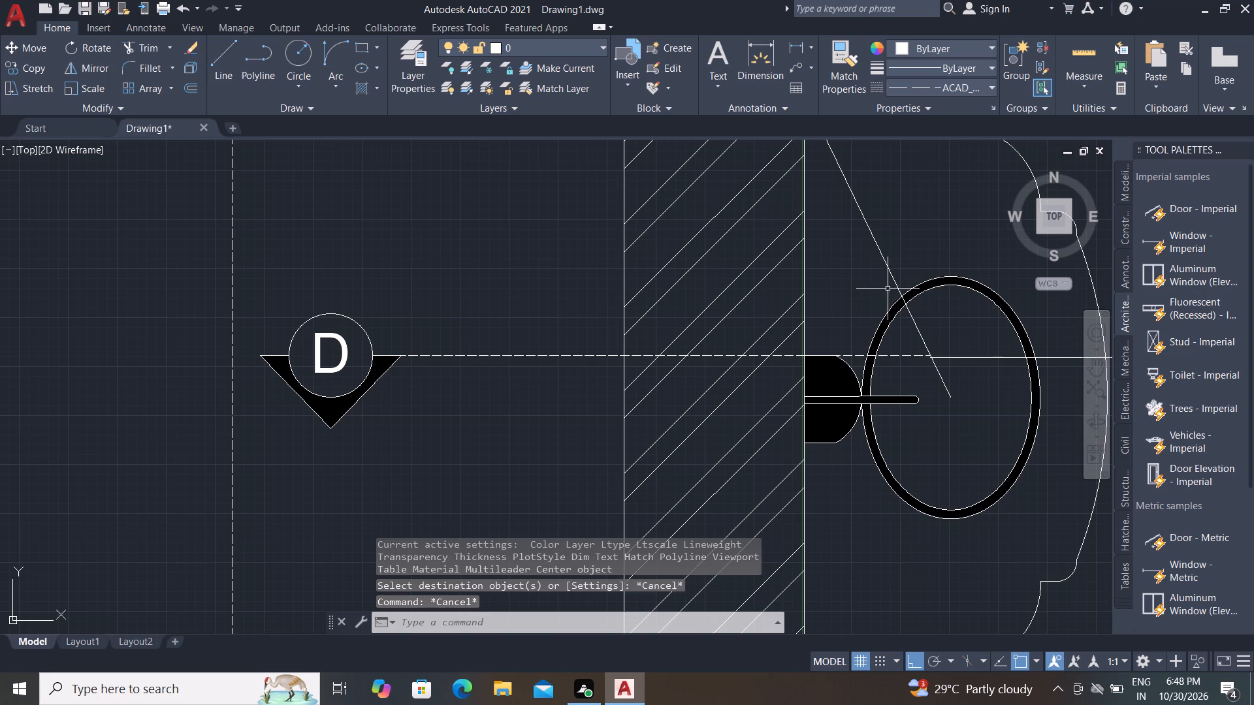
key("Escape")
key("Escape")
Match the dashed end of the D section line to the solid diagonal line over the washbasin with Match Properties.
left_click(846, 76)
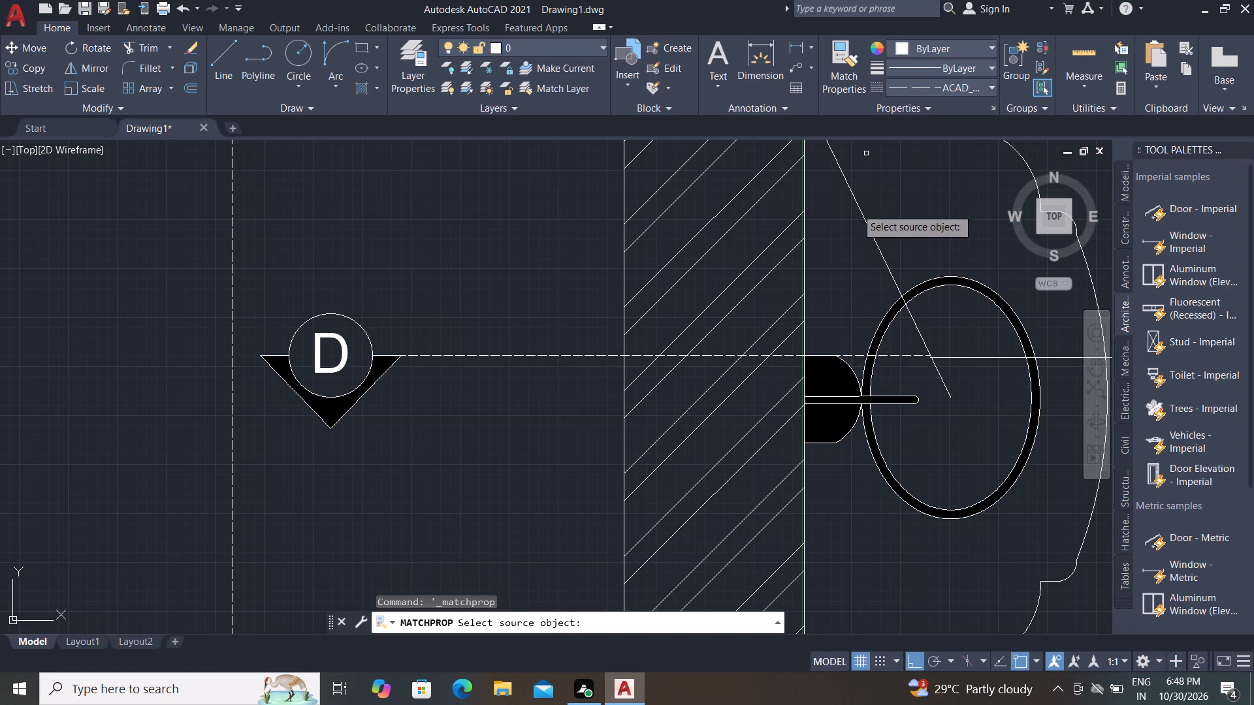
left_click(871, 228)
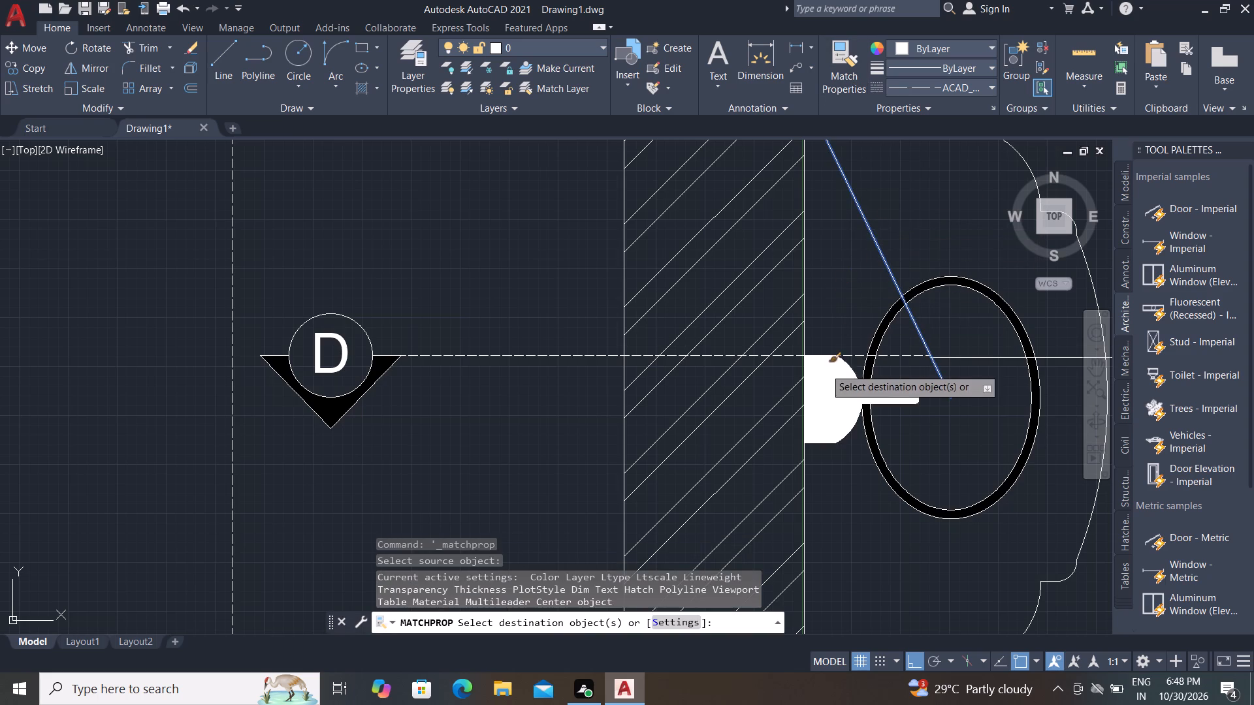
left_click(855, 351)
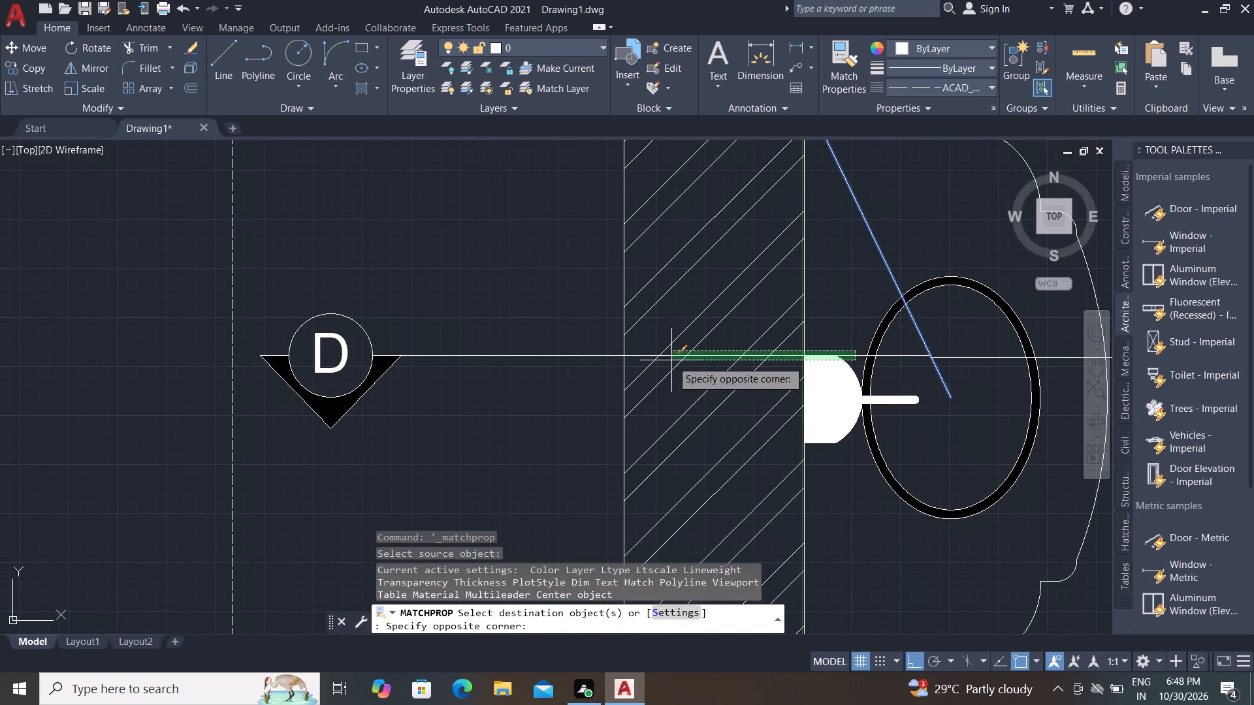
left_click(472, 374)
key("Escape")
key("Escape")
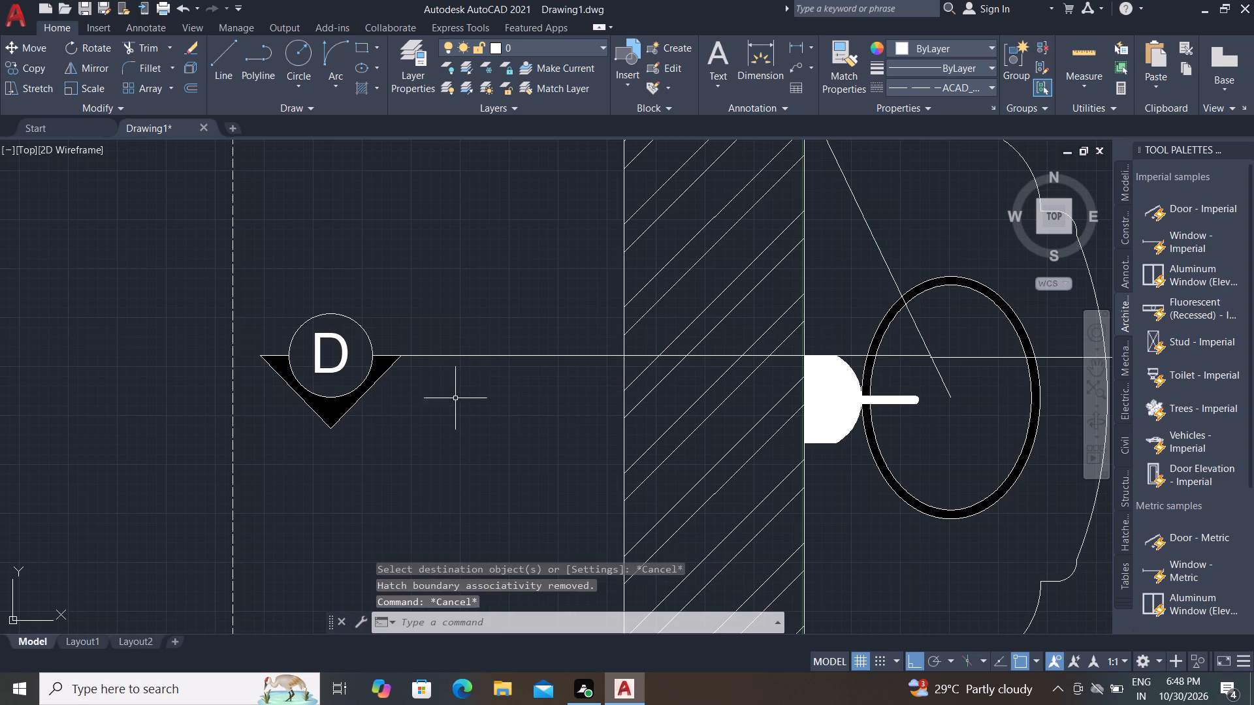
key("Escape")
key("Escape")
Erase the two dashed vertical lines running down from the C markers on both sides of the plan.
scroll(453, 419, "down", 4)
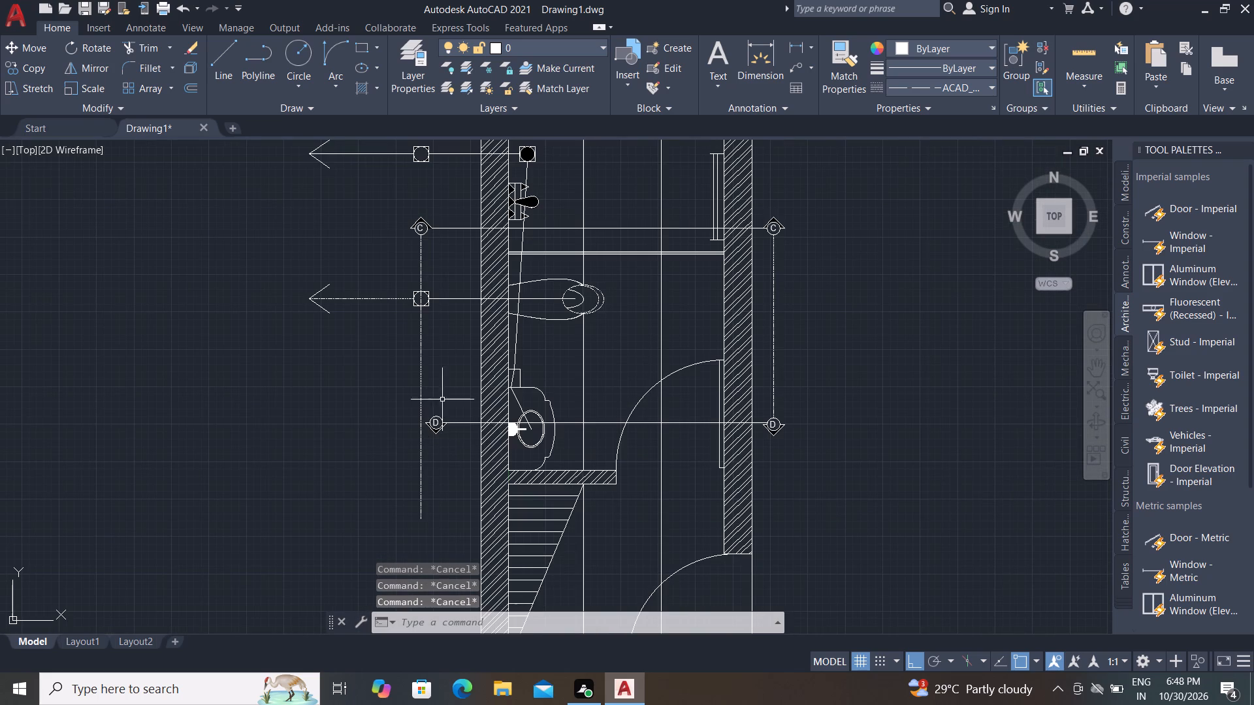
left_click(421, 336)
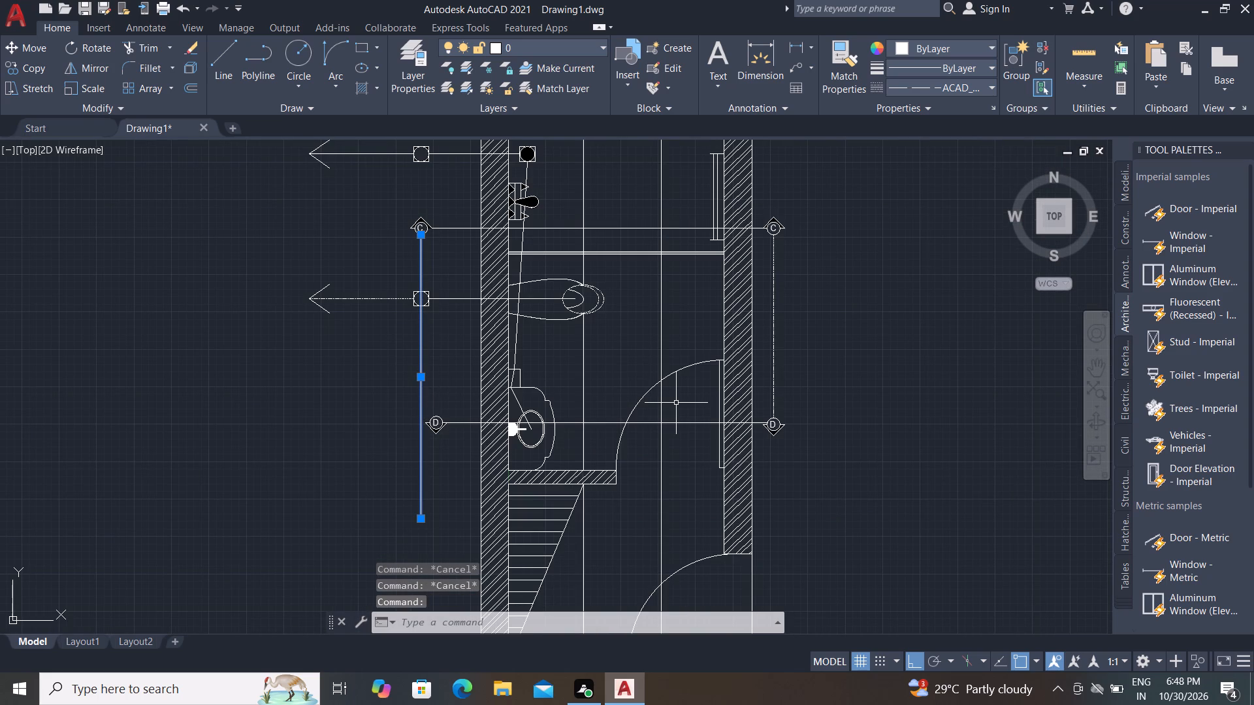
key("Delete")
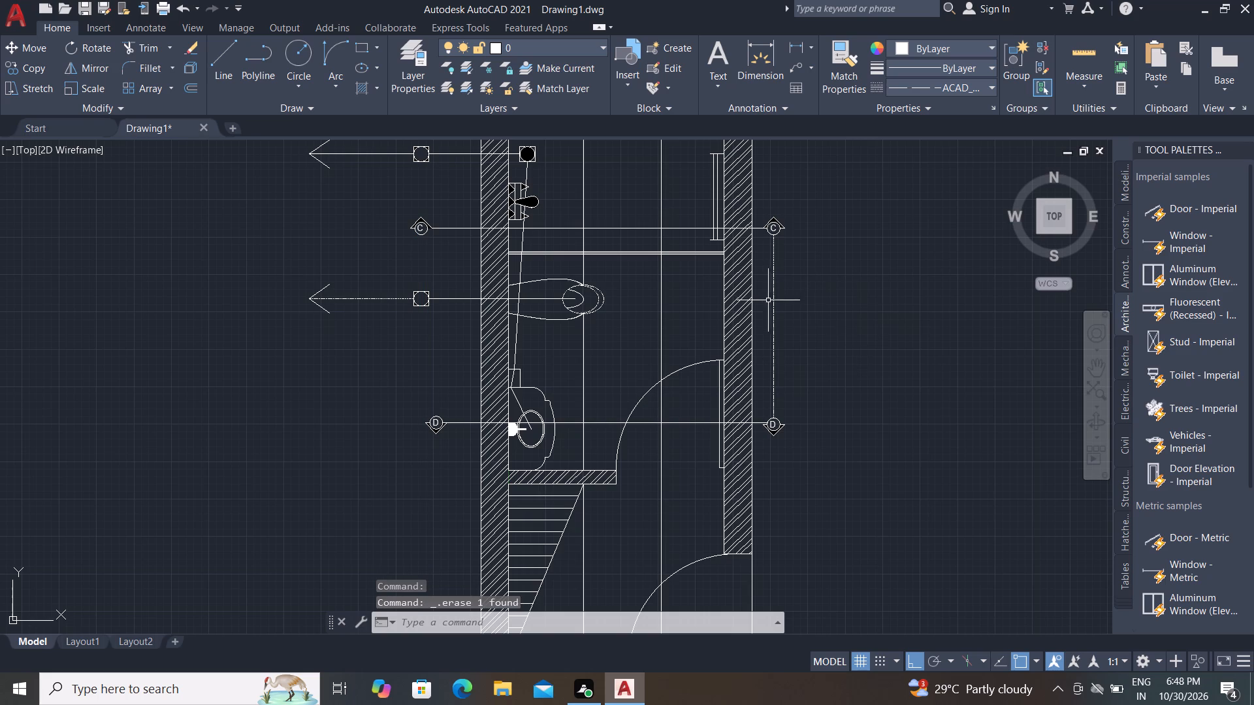
left_click(775, 302)
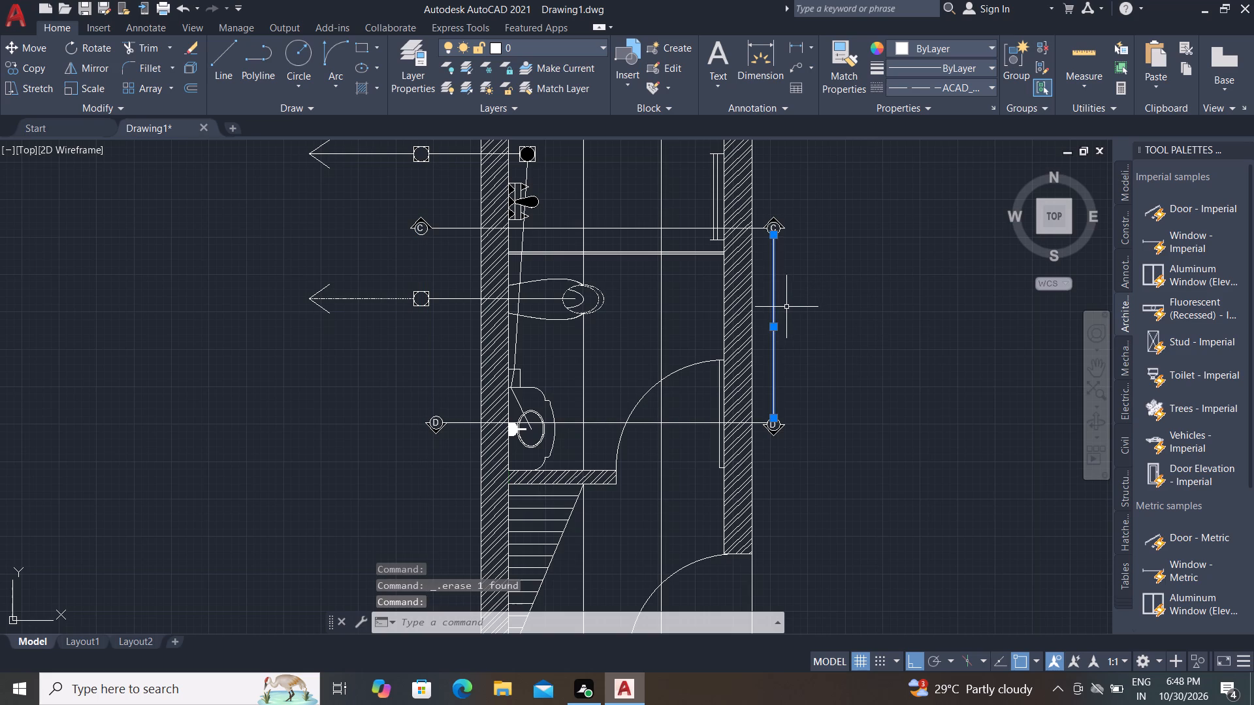
key("Delete")
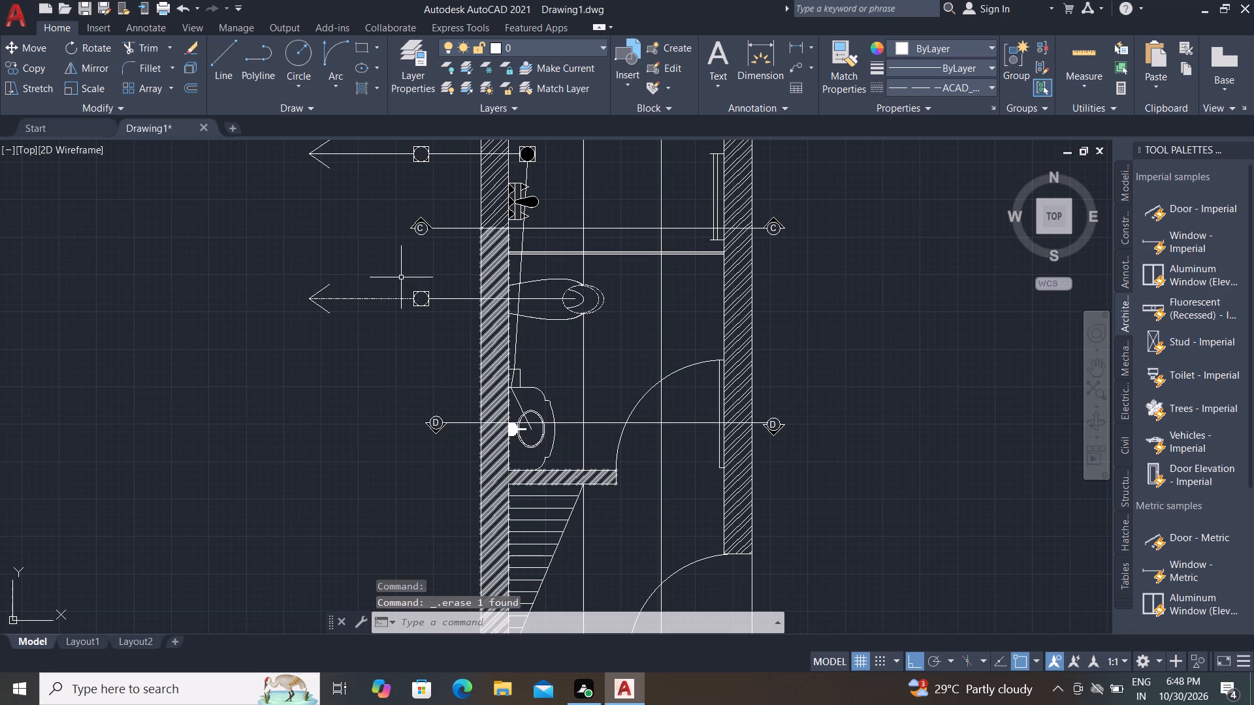
Draw a vertical line from the square on the lower arrow line down past the mirrored D marker.
type("L")
key("space")
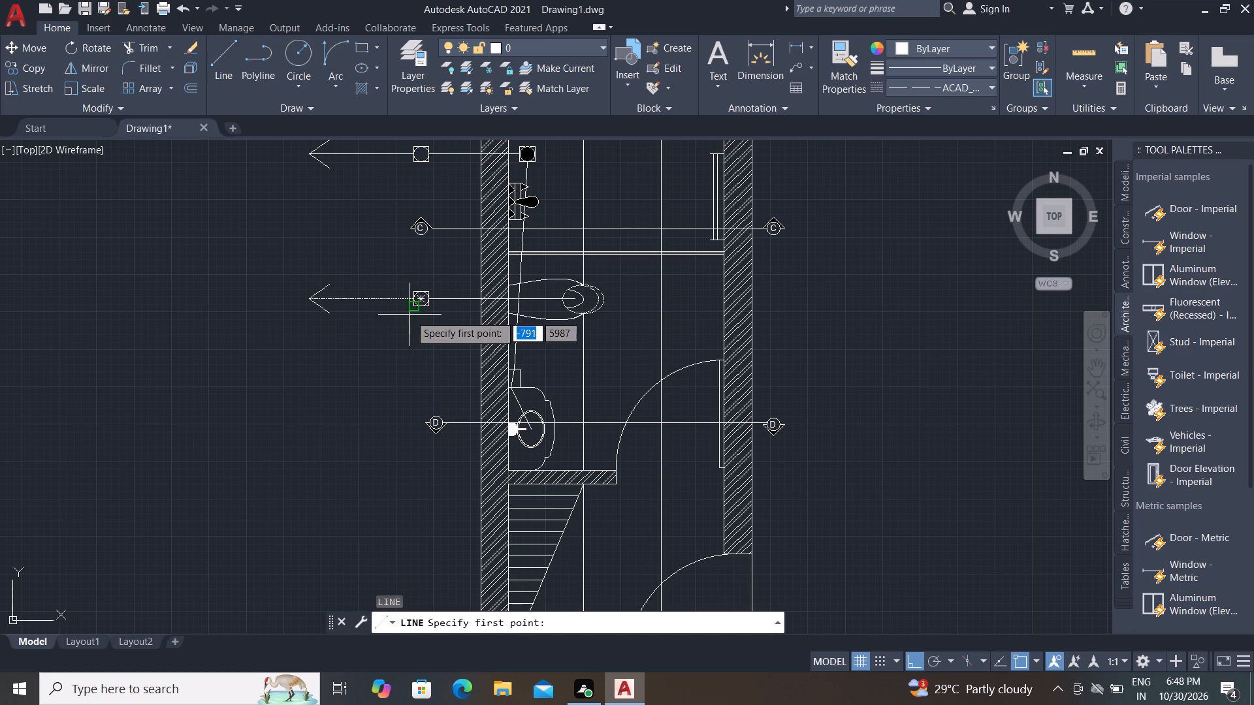
scroll(415, 307, "up", 2)
left_click(426, 309)
scroll(391, 495, "down", 3)
left_click(395, 570)
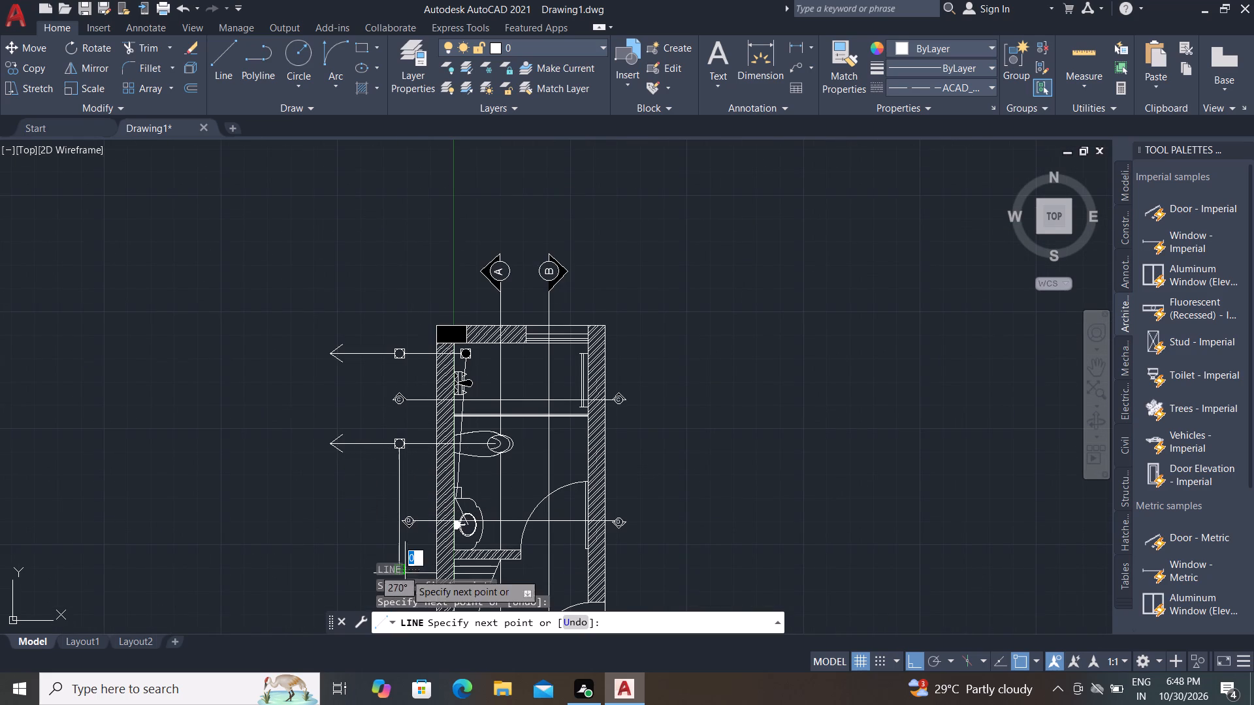
key("Escape")
Move the mirrored D marker horizontally about 125 units so the top of its circle sits on the vertical dashed line.
scroll(432, 560, "up", 3)
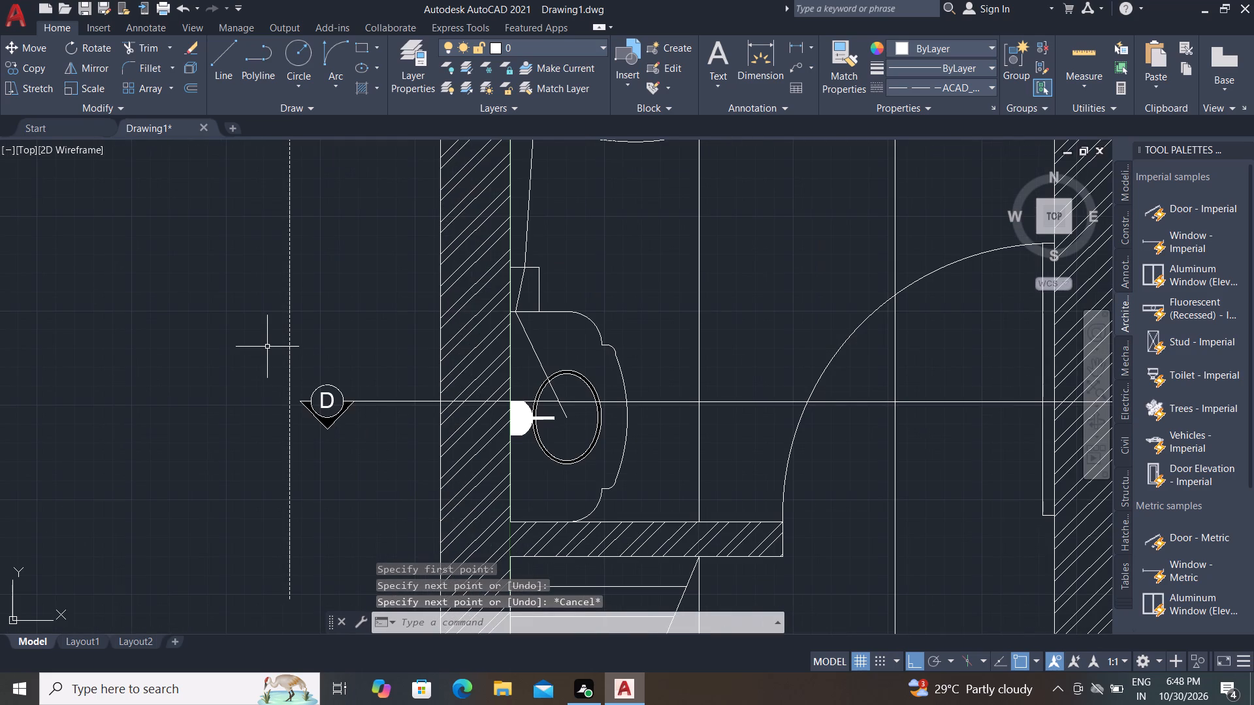
left_click(264, 337)
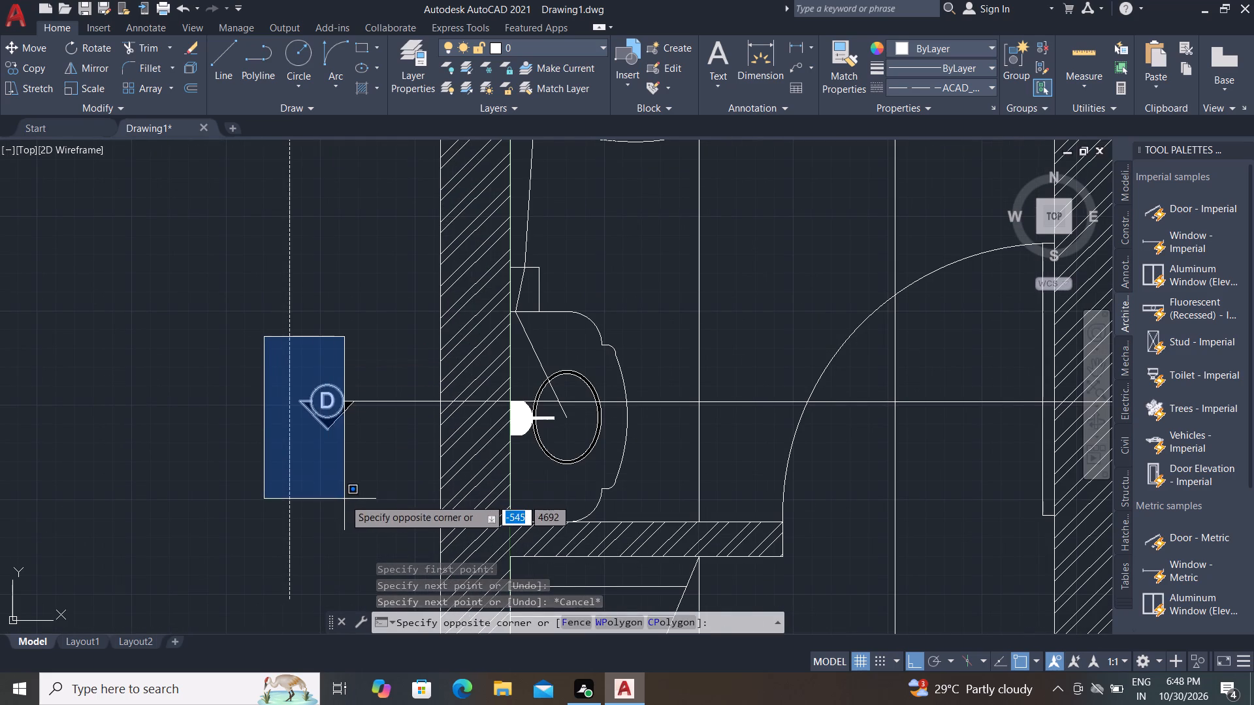
left_click(378, 490)
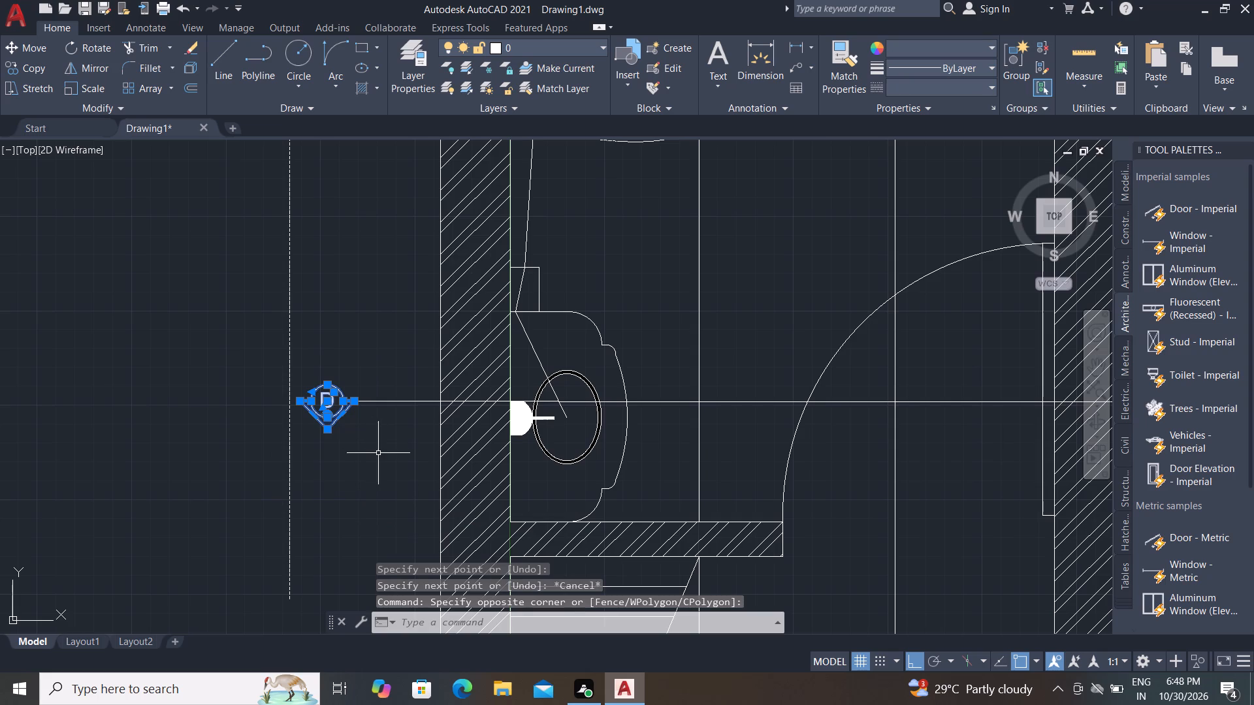
key("m")
key("space")
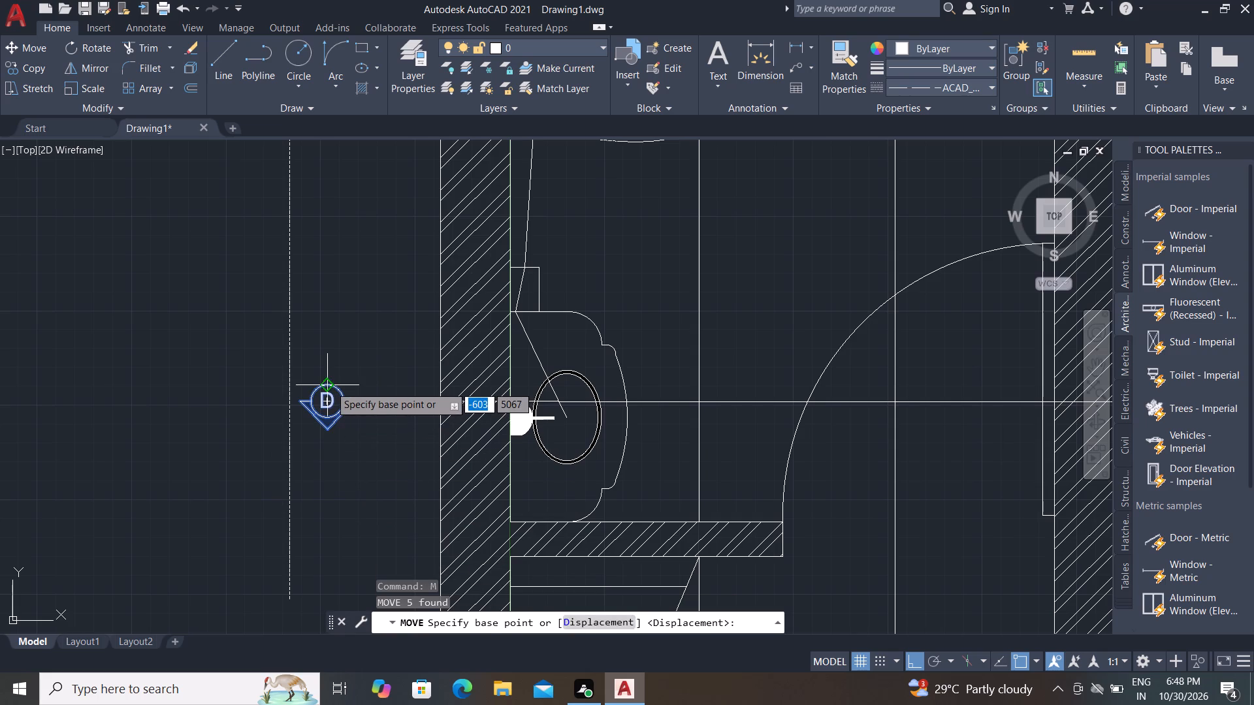
left_click(330, 386)
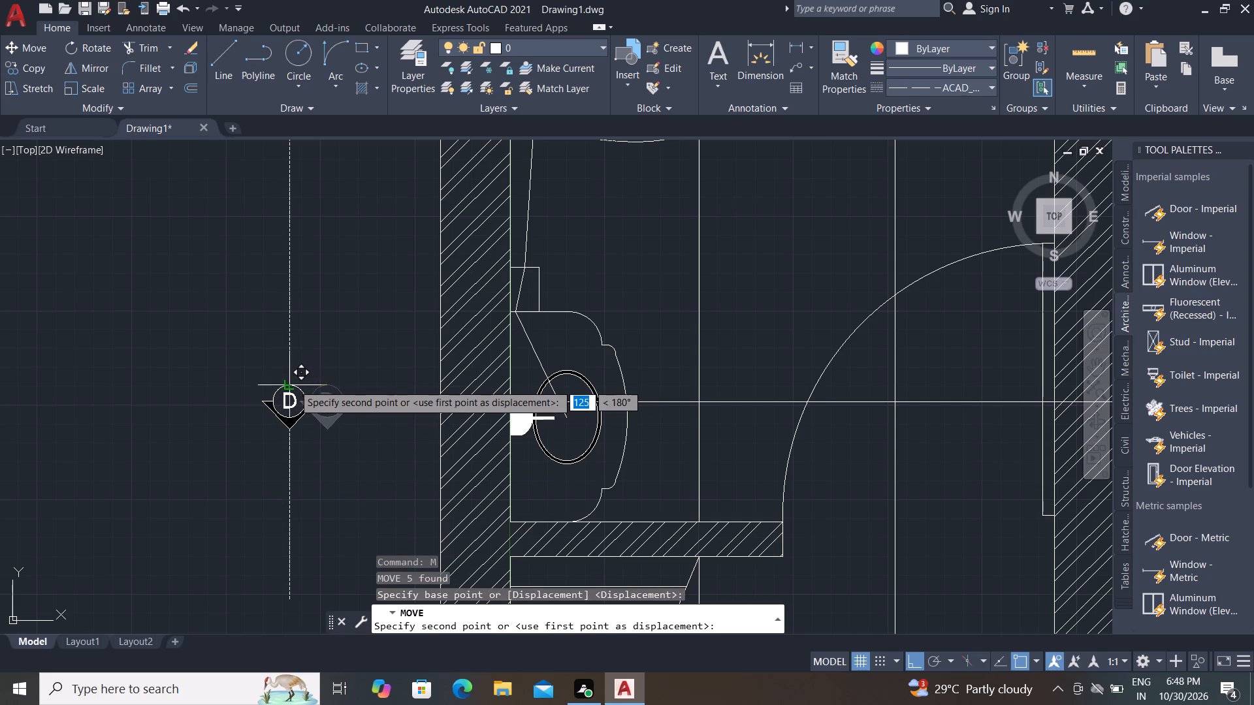
left_click(292, 384)
Extend the D section line across the gap to the inner corner of the mirrored D marker's triangle.
scroll(342, 423, "down", 2)
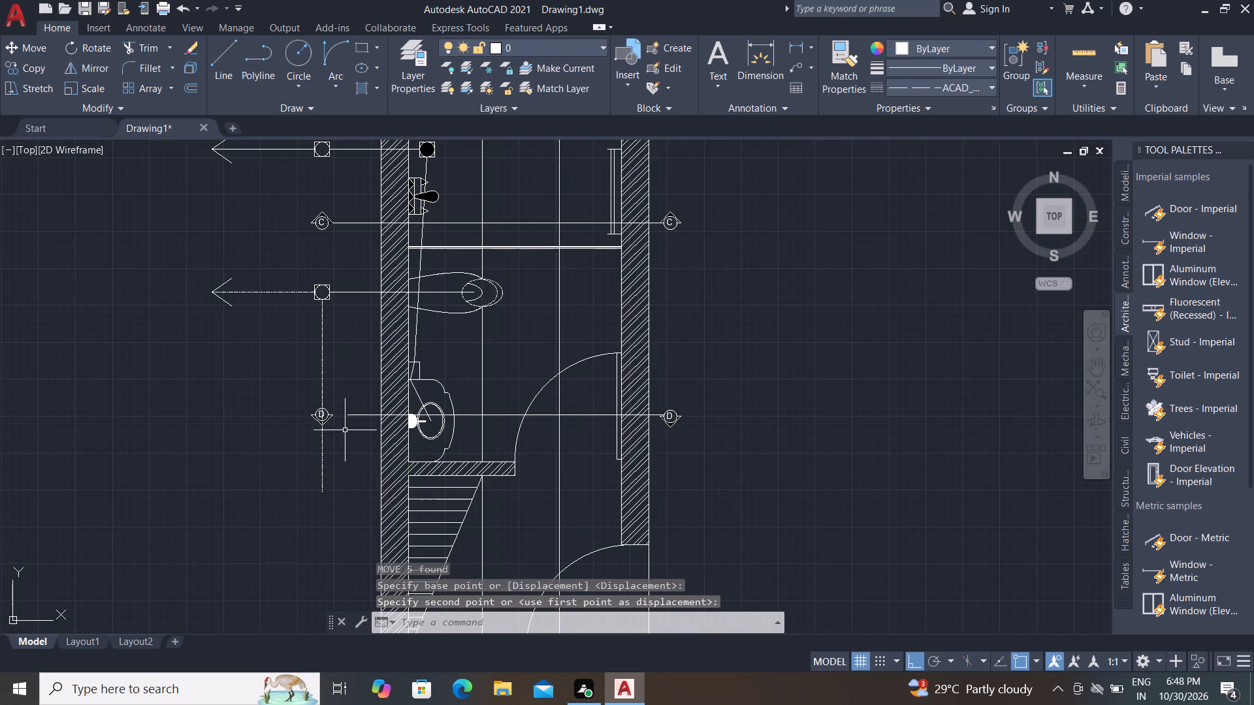
scroll(343, 428, "up", 3)
type("EX")
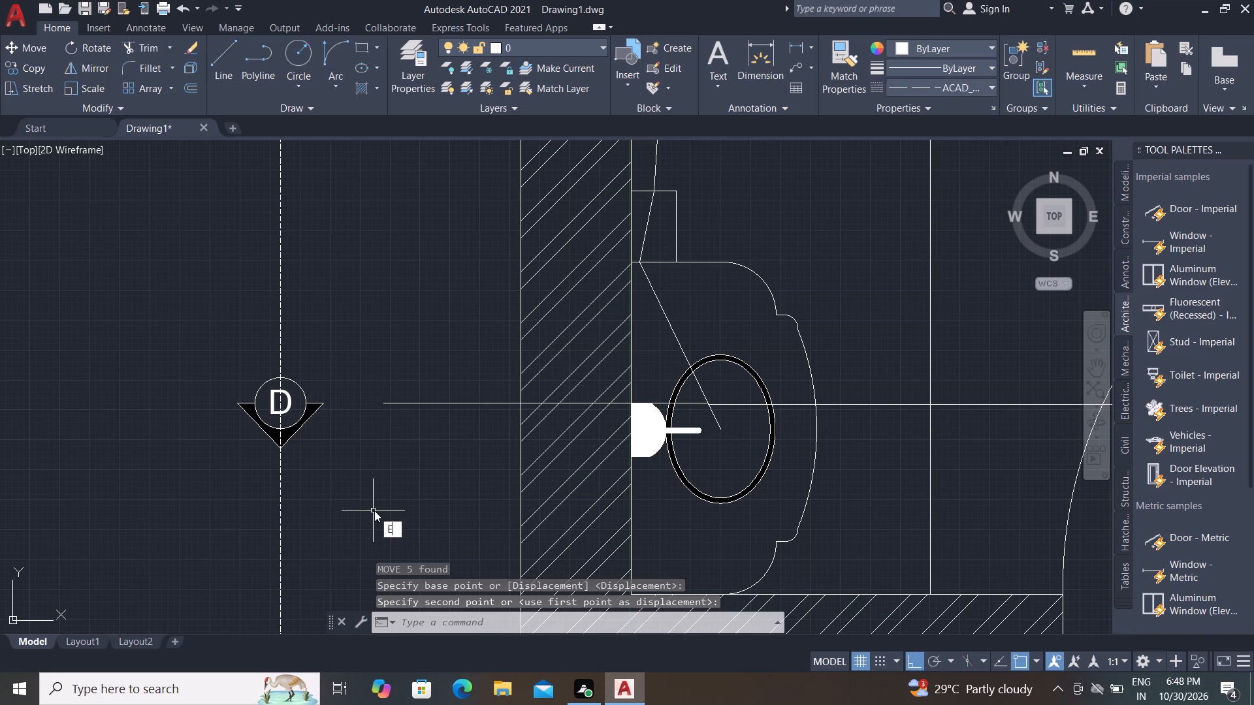
key("space")
left_click(398, 405)
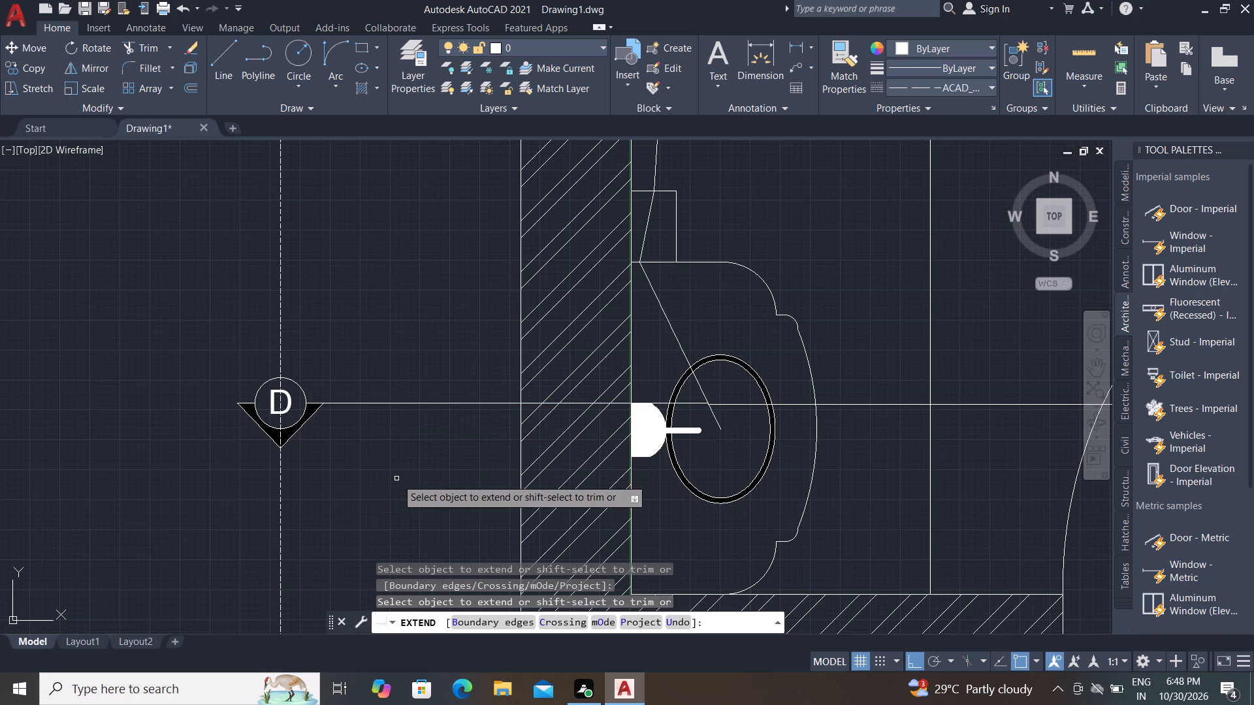
key("Escape")
Trim the vertical dashed line below the mirrored D marker and inside its triangle and circle.
type("TR")
key("space")
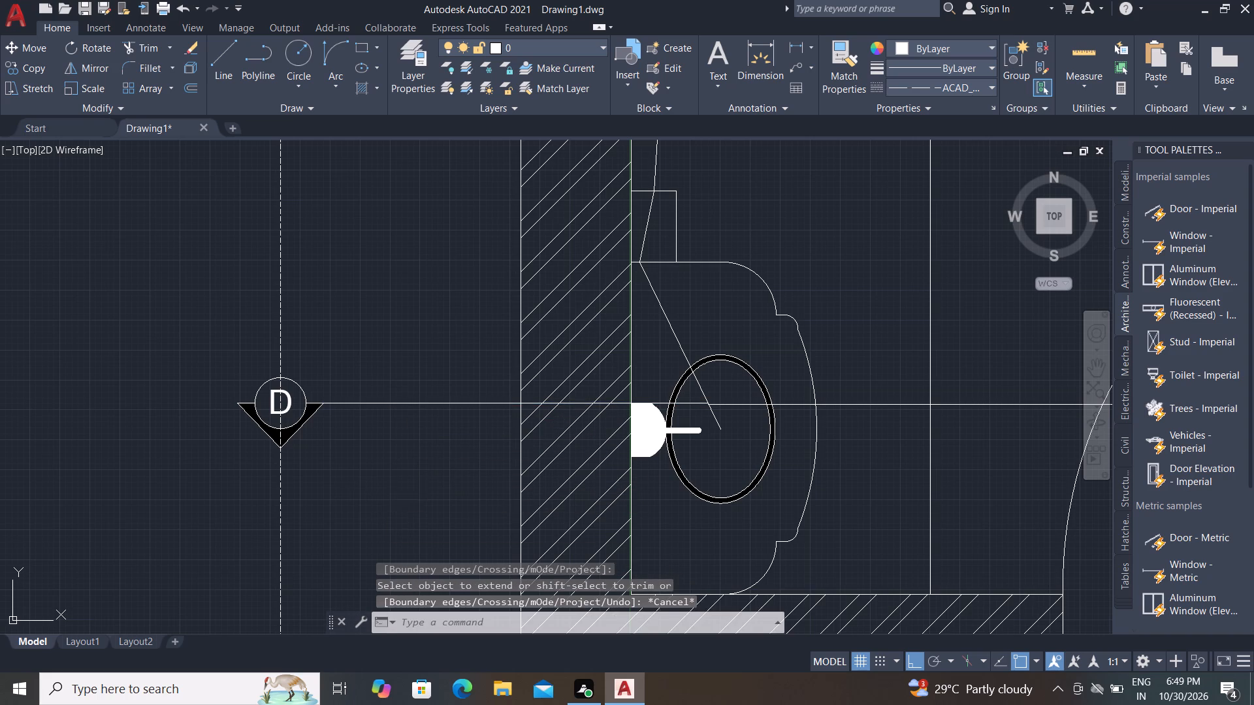
left_click(244, 511)
left_click(353, 466)
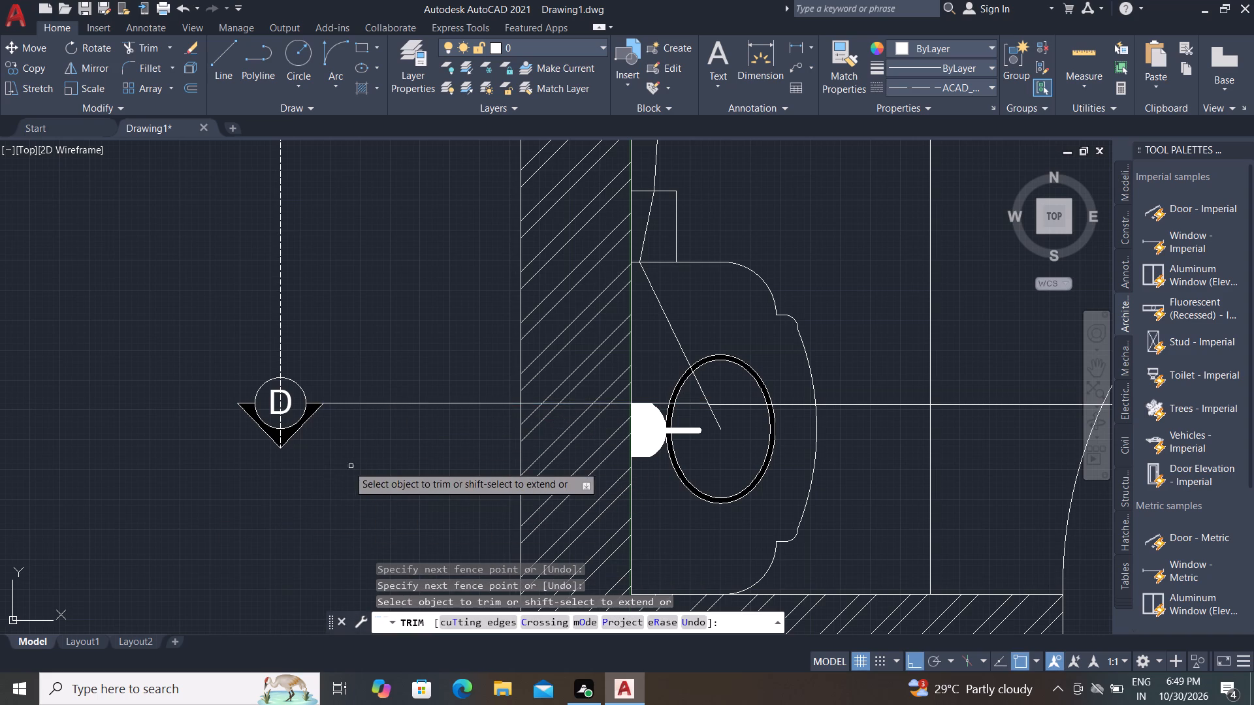
scroll(282, 441, "up", 2)
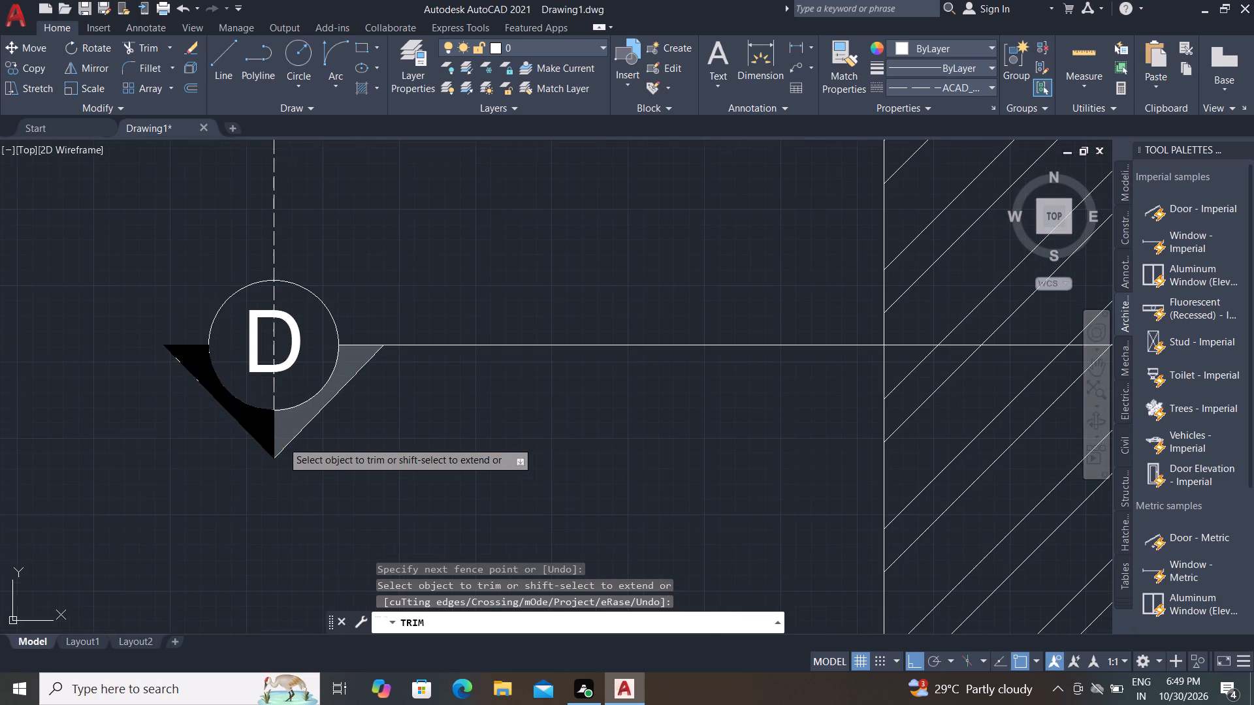
left_click(273, 442)
left_click(267, 440)
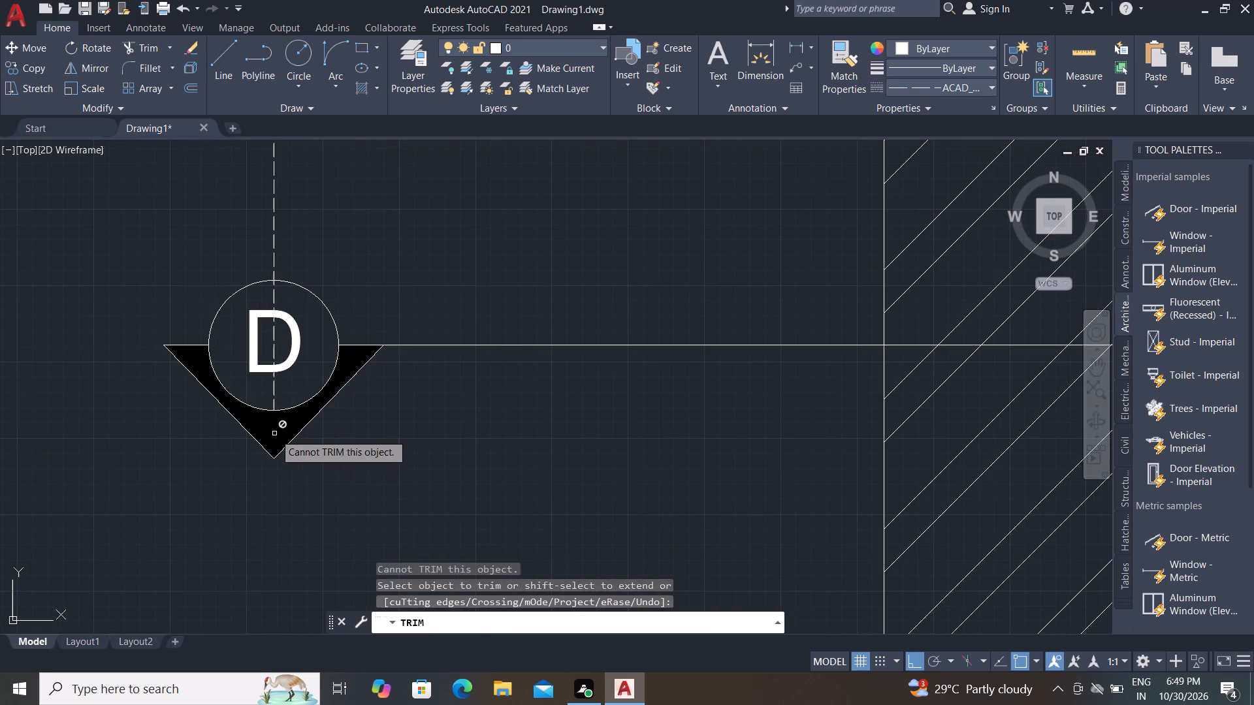
left_click(274, 431)
left_click(272, 422)
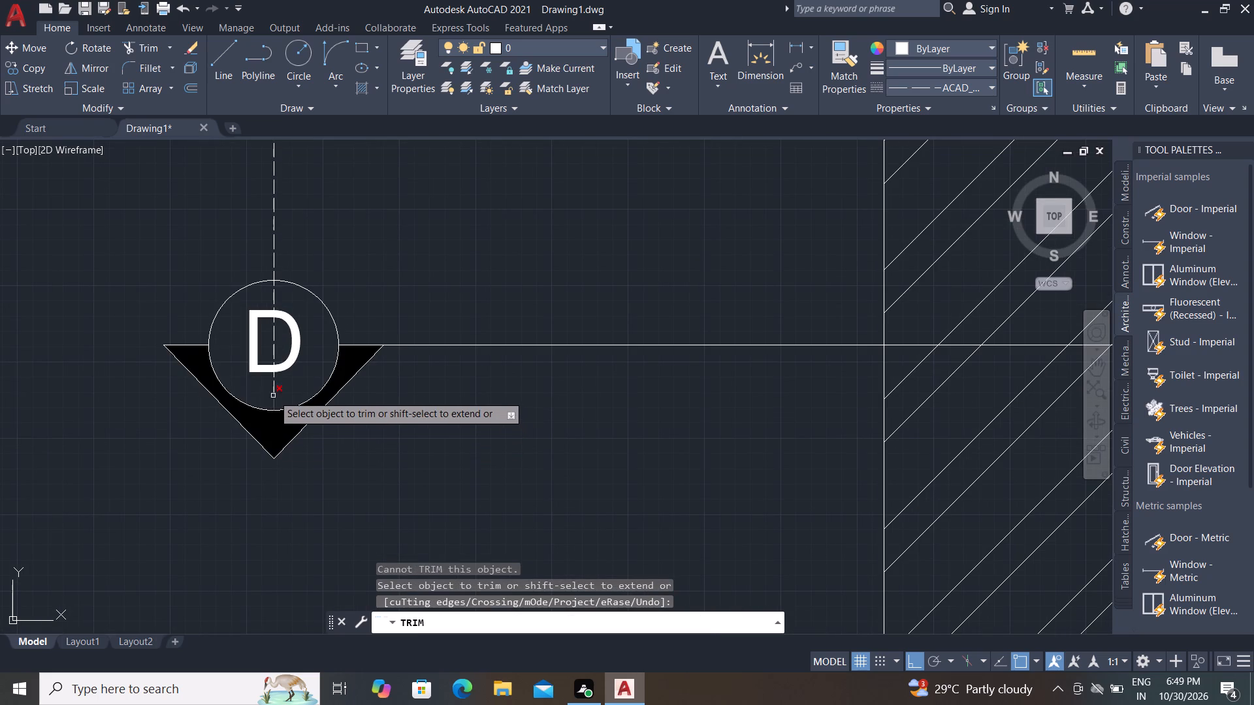
left_click(273, 394)
left_click(274, 362)
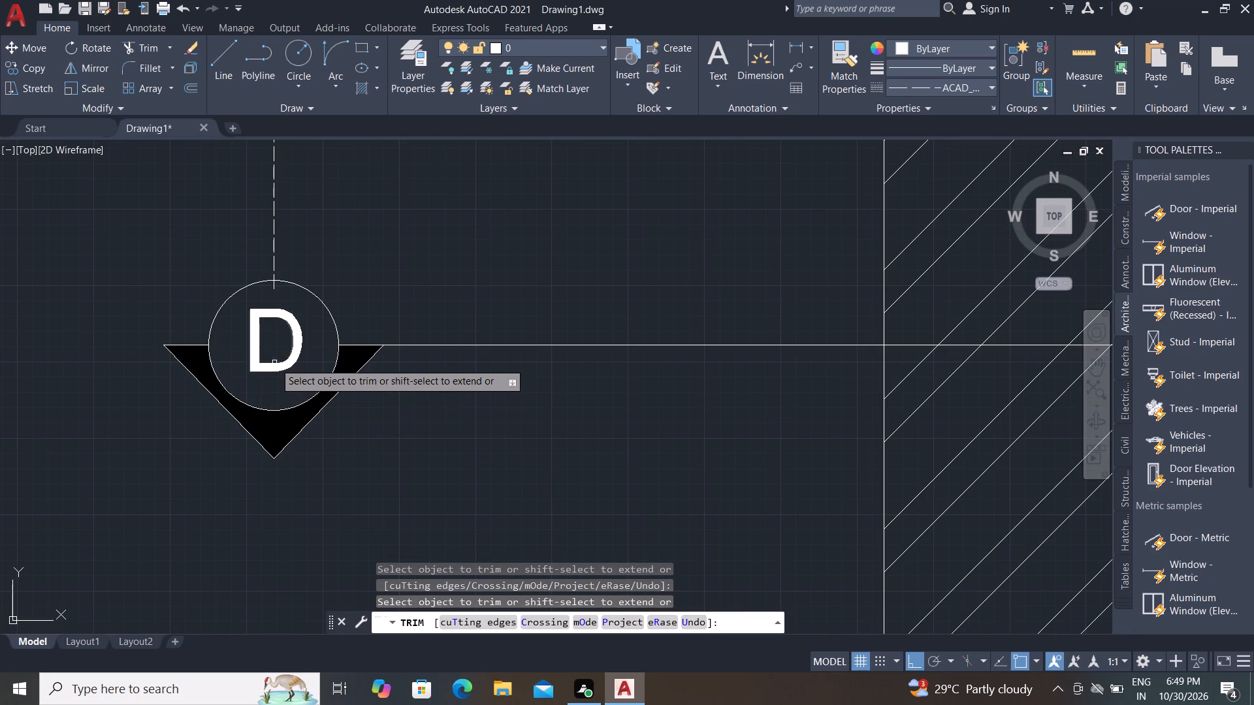
Trim away the rest of the vertical dashed line above the mirrored D marker, including the short stub inside its circle.
scroll(308, 298, "down", 1)
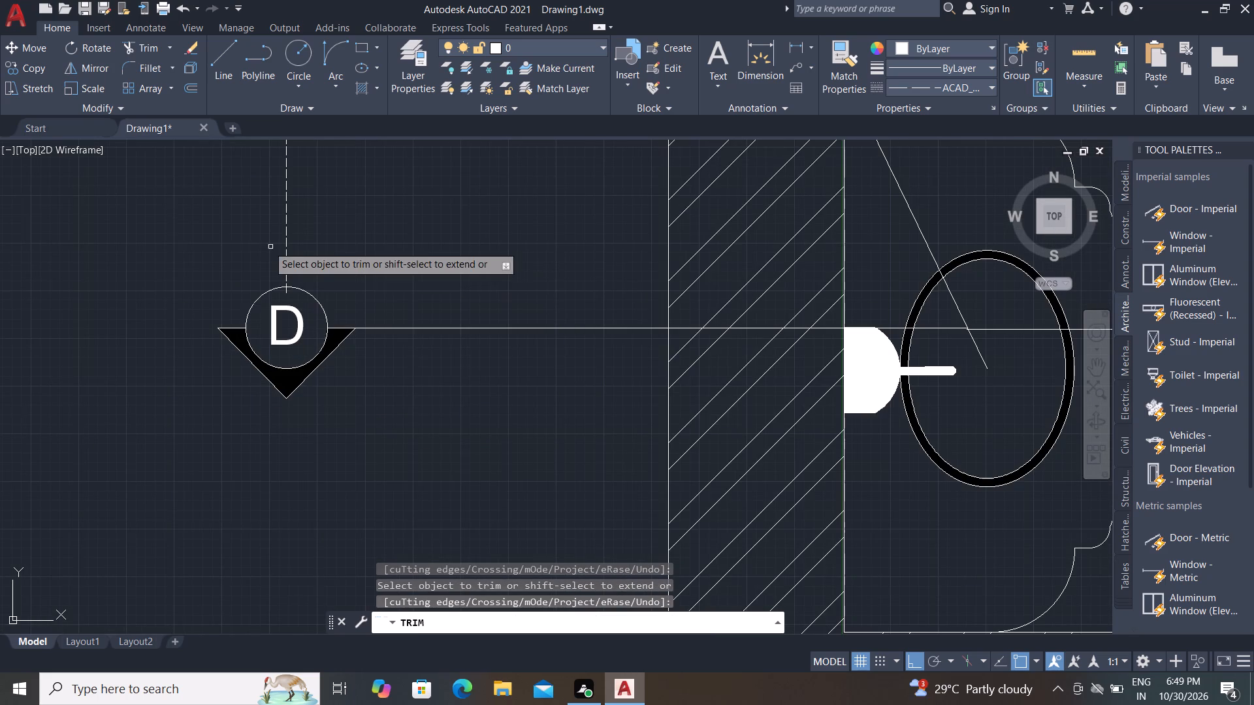
scroll(283, 255, "down", 2)
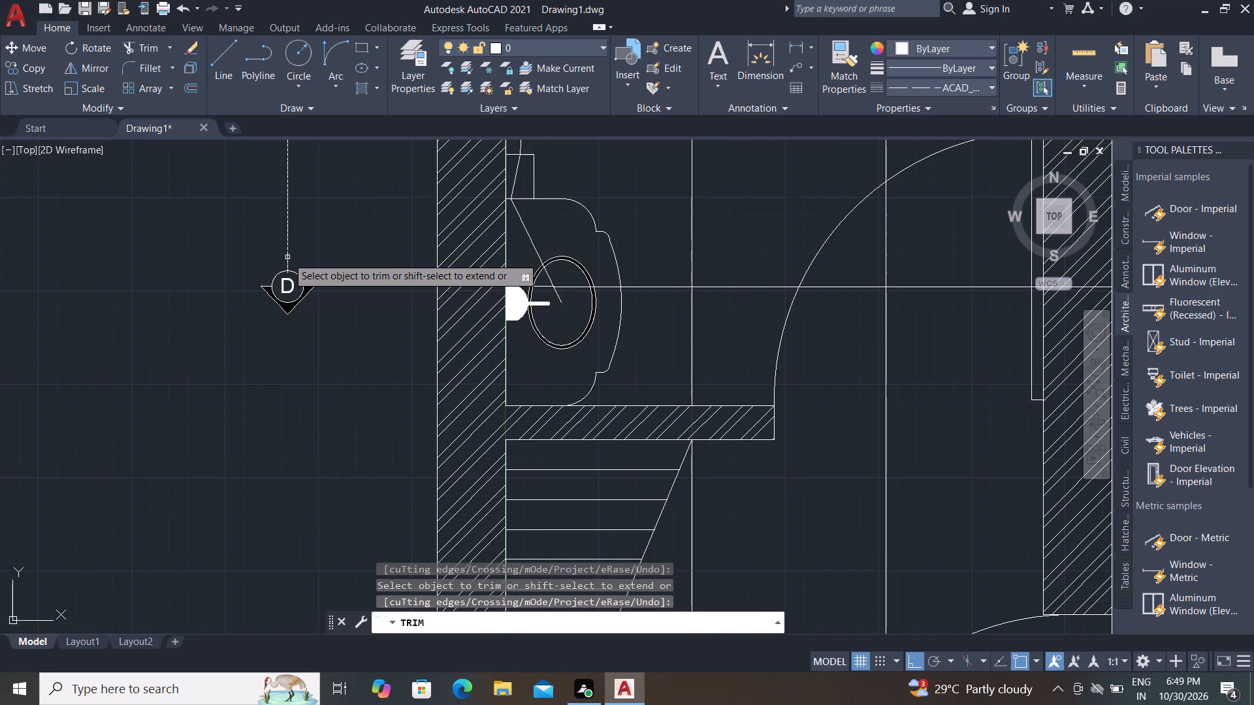
left_click(287, 257)
scroll(299, 268, "down", 1)
scroll(291, 281, "up", 6)
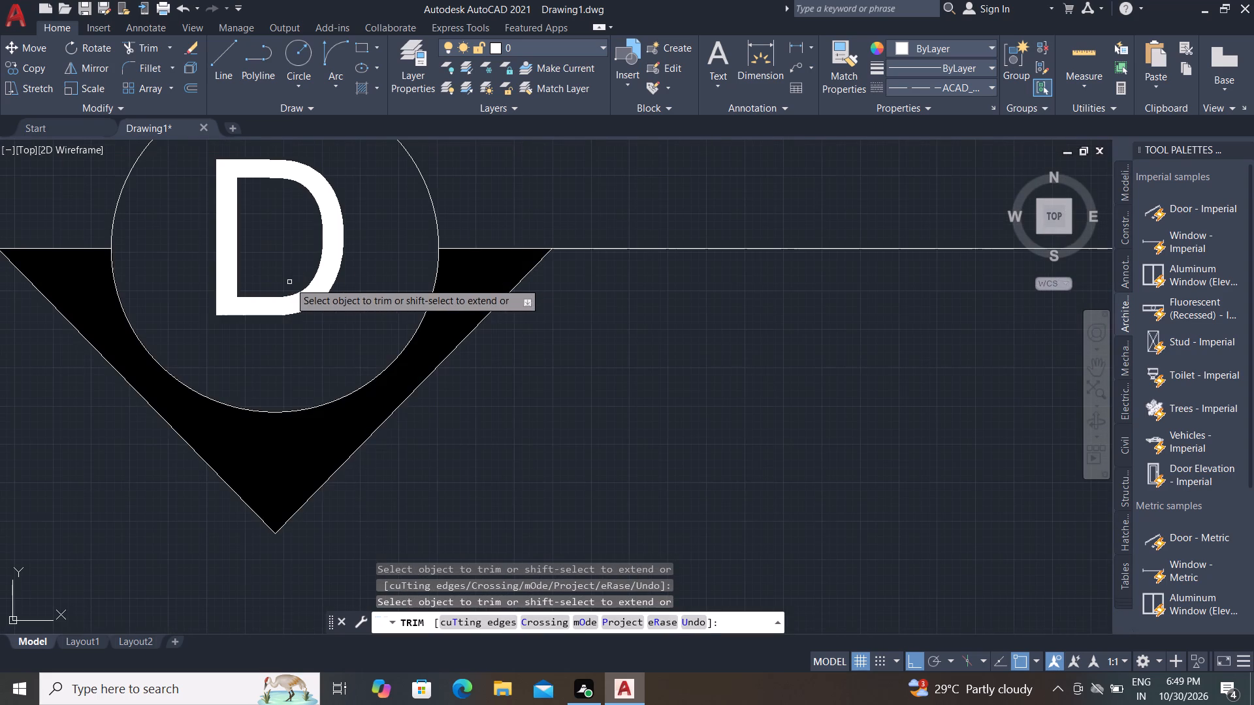
left_click(272, 463)
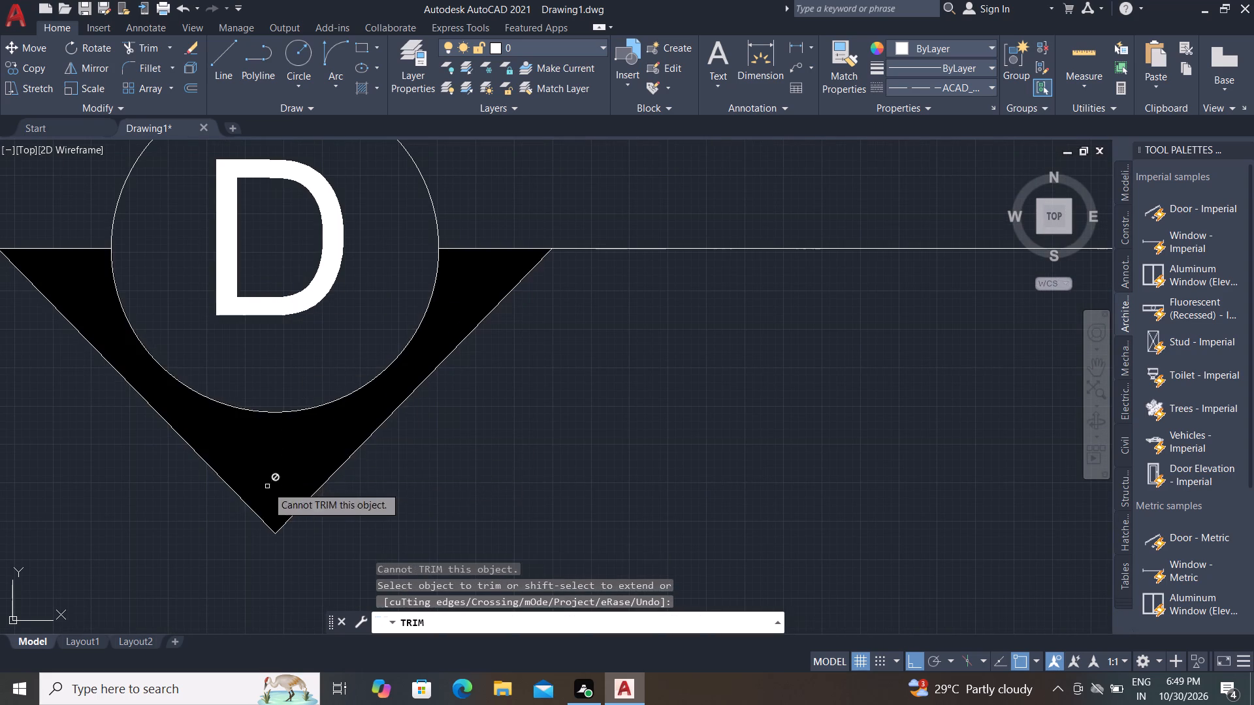
scroll(308, 363, "down", 2)
scroll(307, 281, "up", 3)
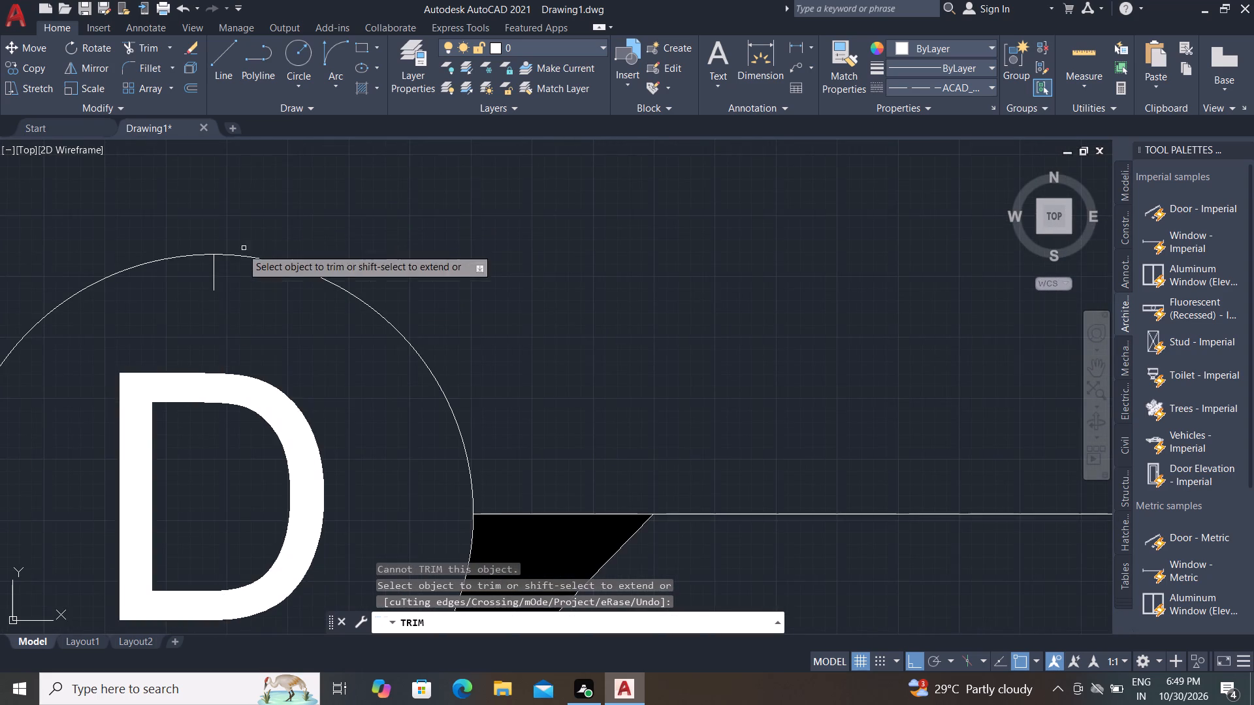
scroll(221, 249, "up", 2)
left_click(178, 306)
left_click(227, 322)
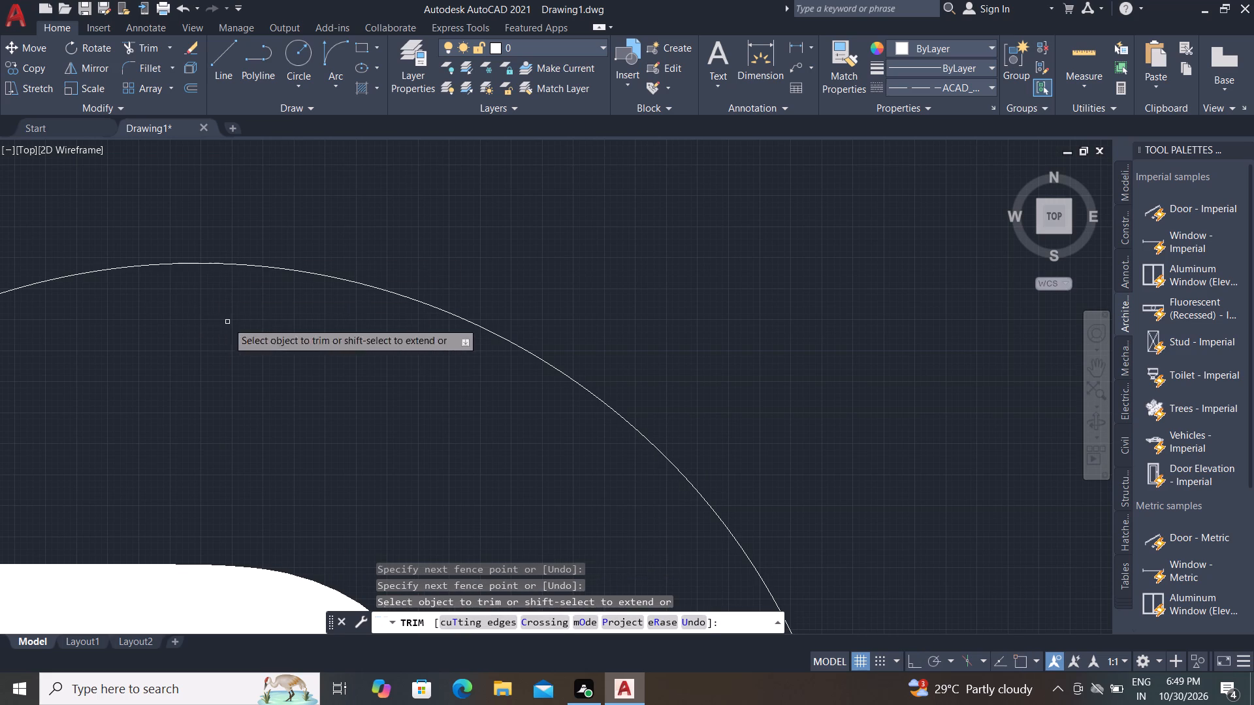
scroll(236, 381, "down", 6)
scroll(253, 540, "down", 3)
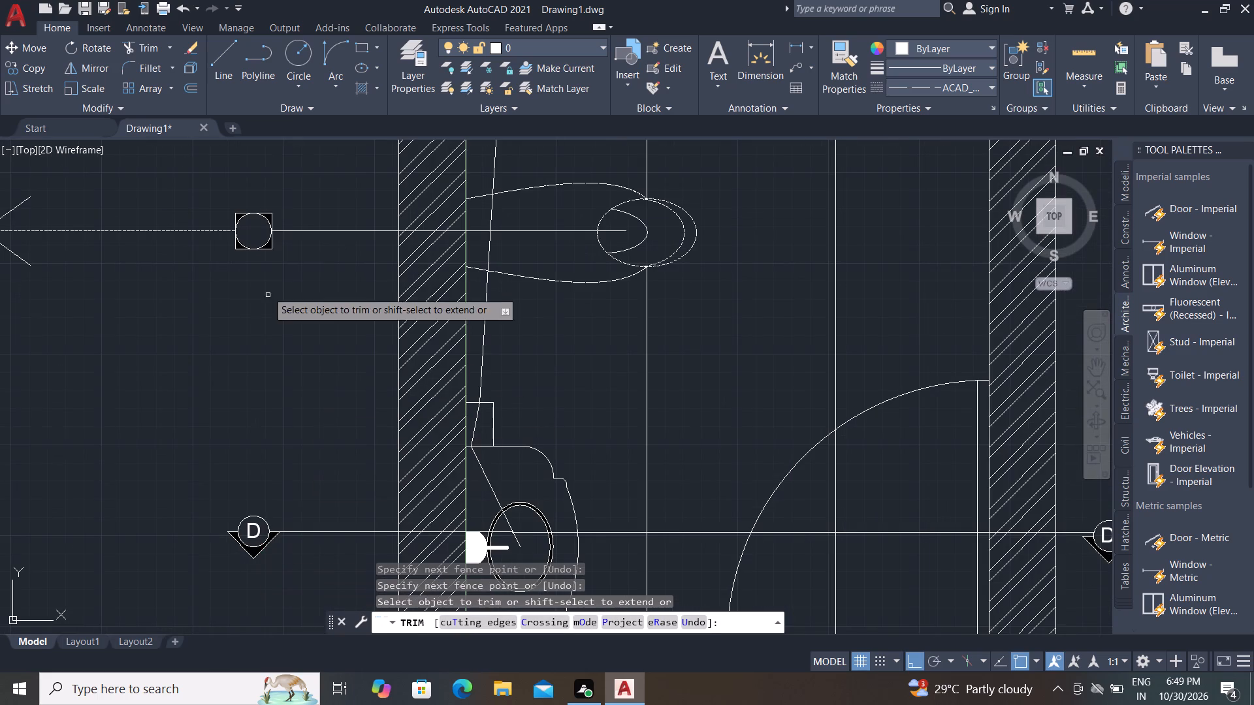
scroll(279, 322, "down", 1)
key("Escape")
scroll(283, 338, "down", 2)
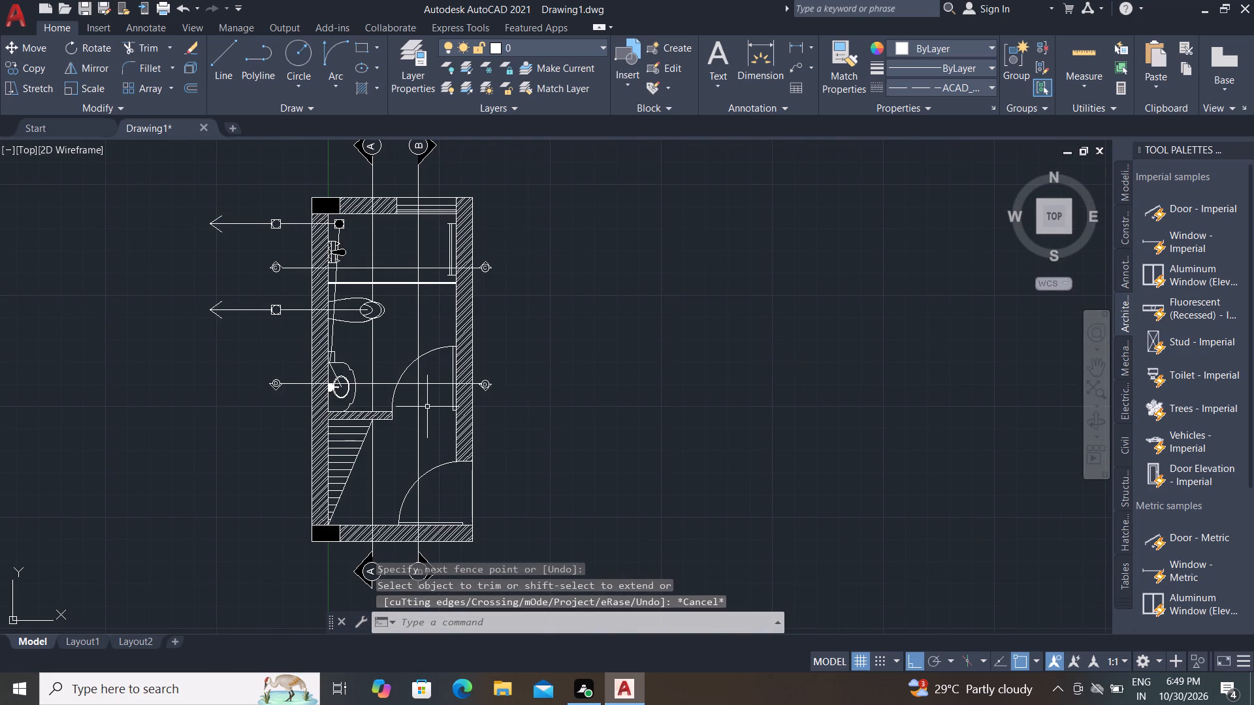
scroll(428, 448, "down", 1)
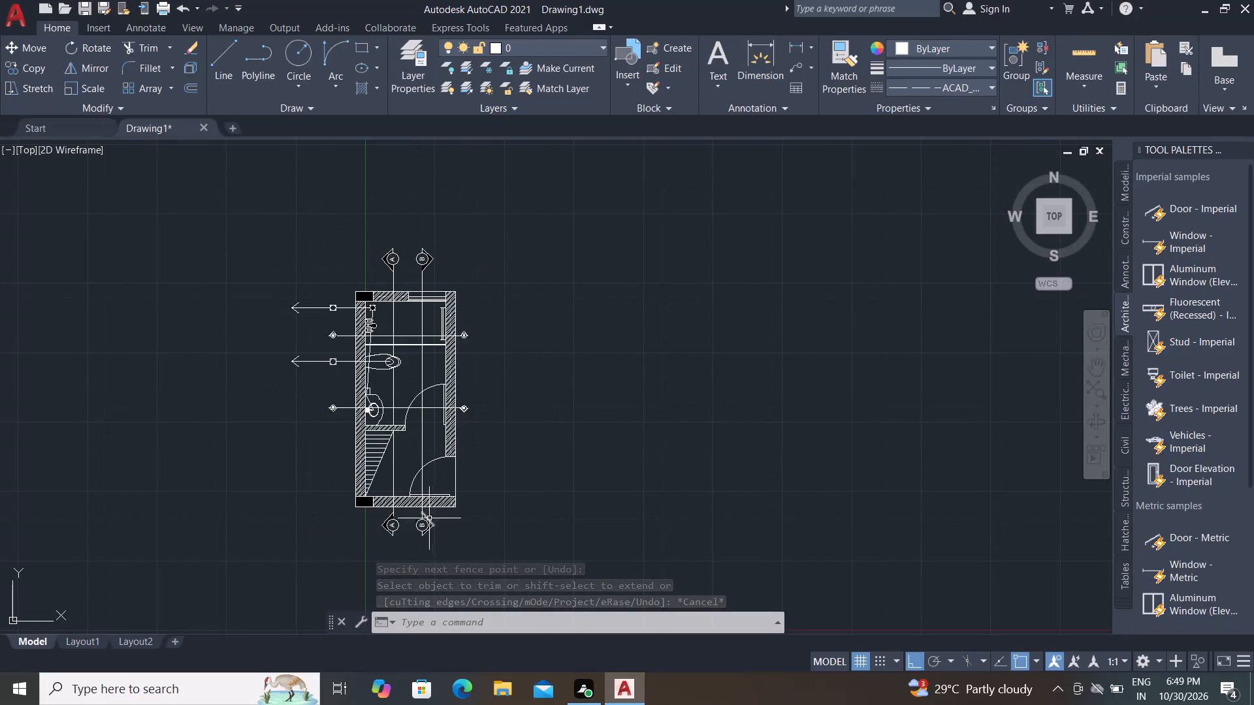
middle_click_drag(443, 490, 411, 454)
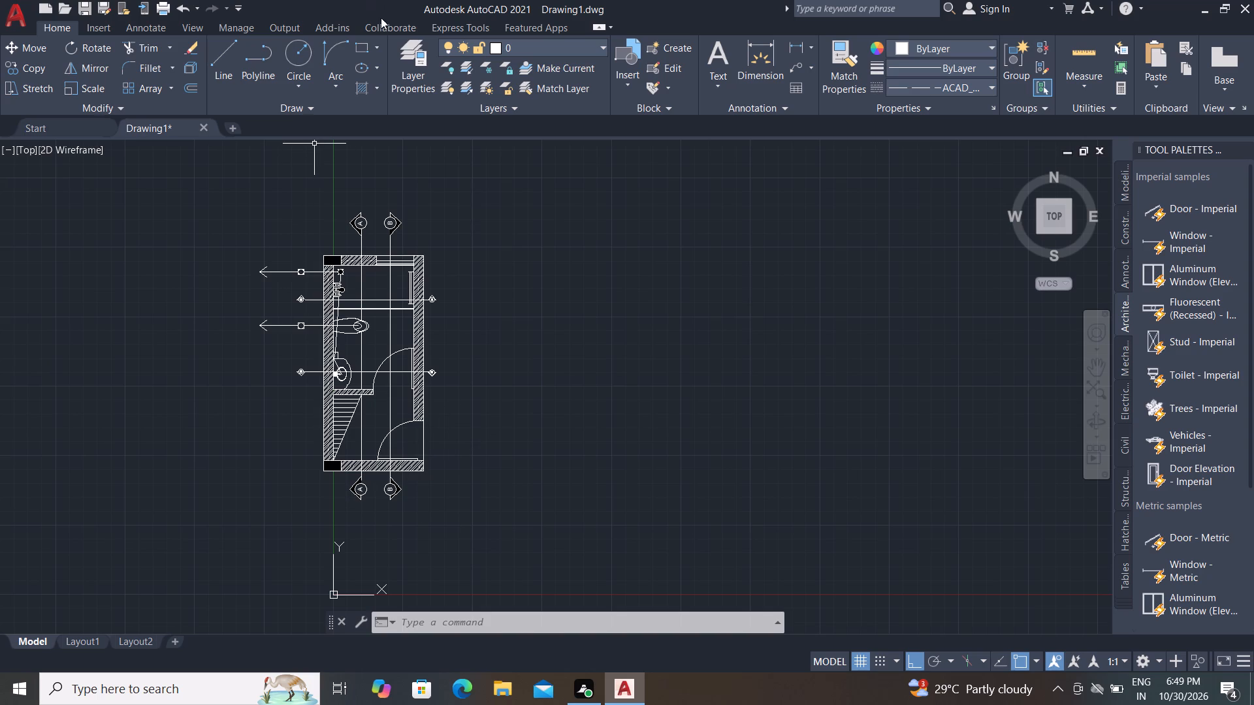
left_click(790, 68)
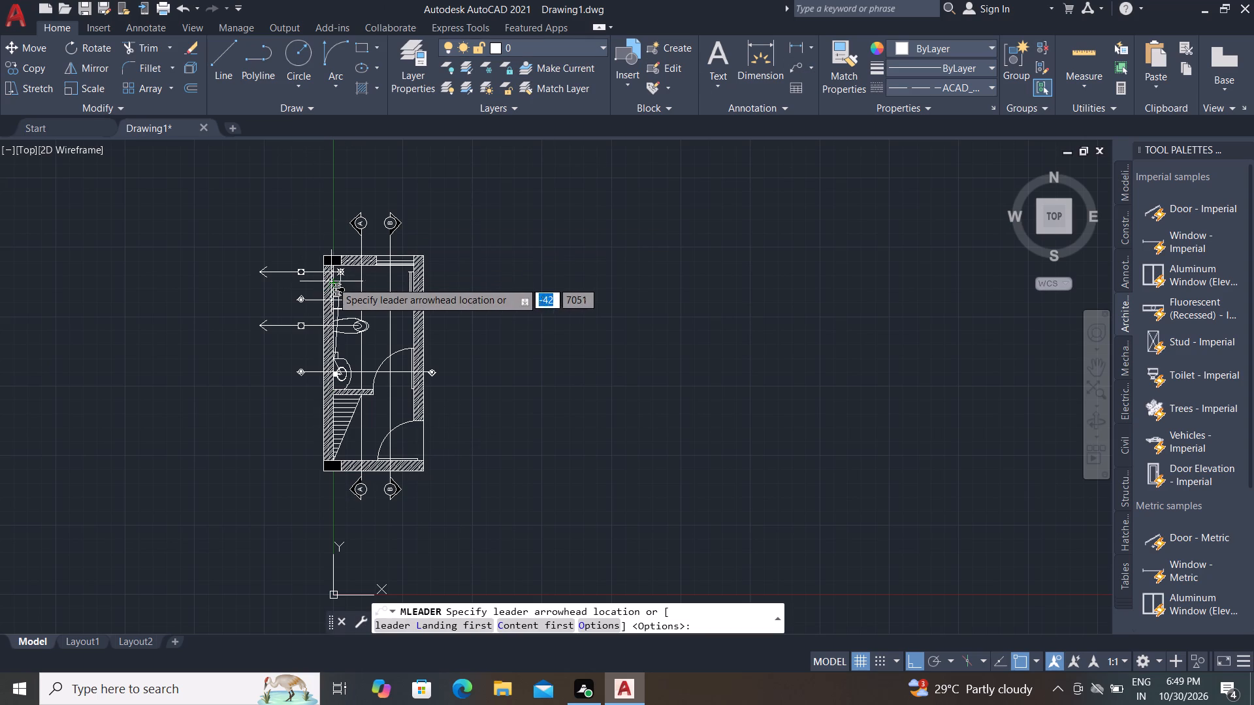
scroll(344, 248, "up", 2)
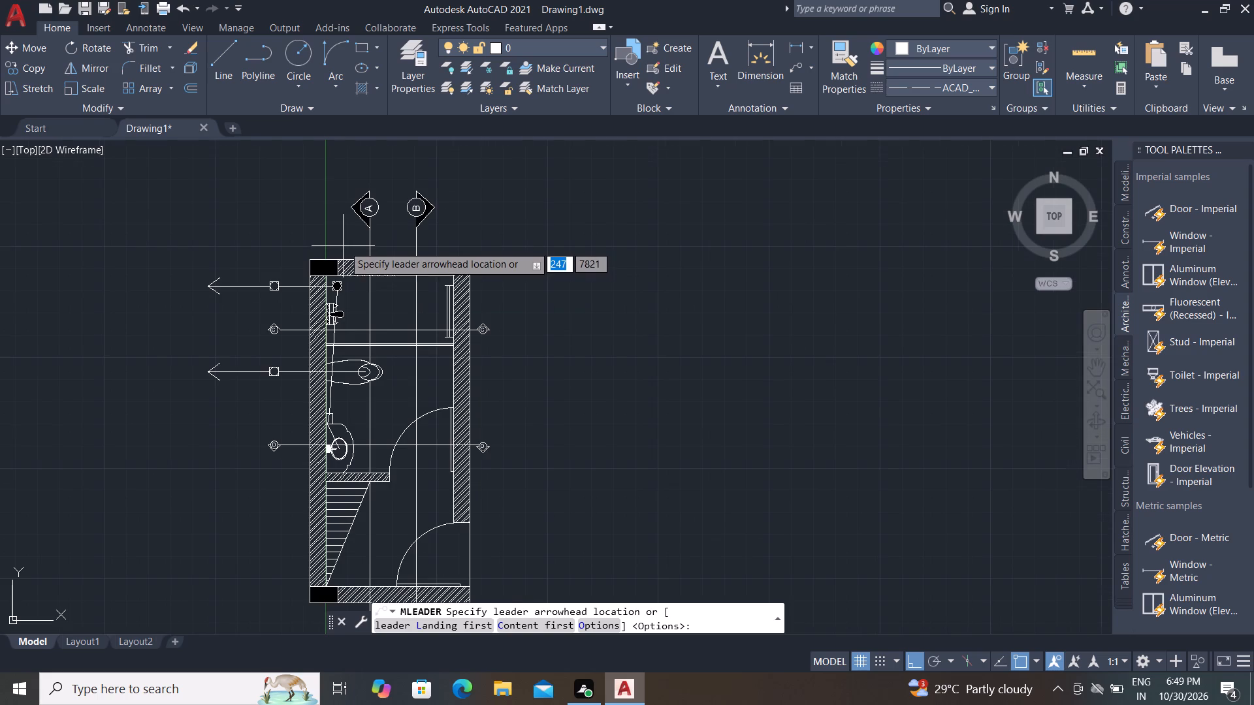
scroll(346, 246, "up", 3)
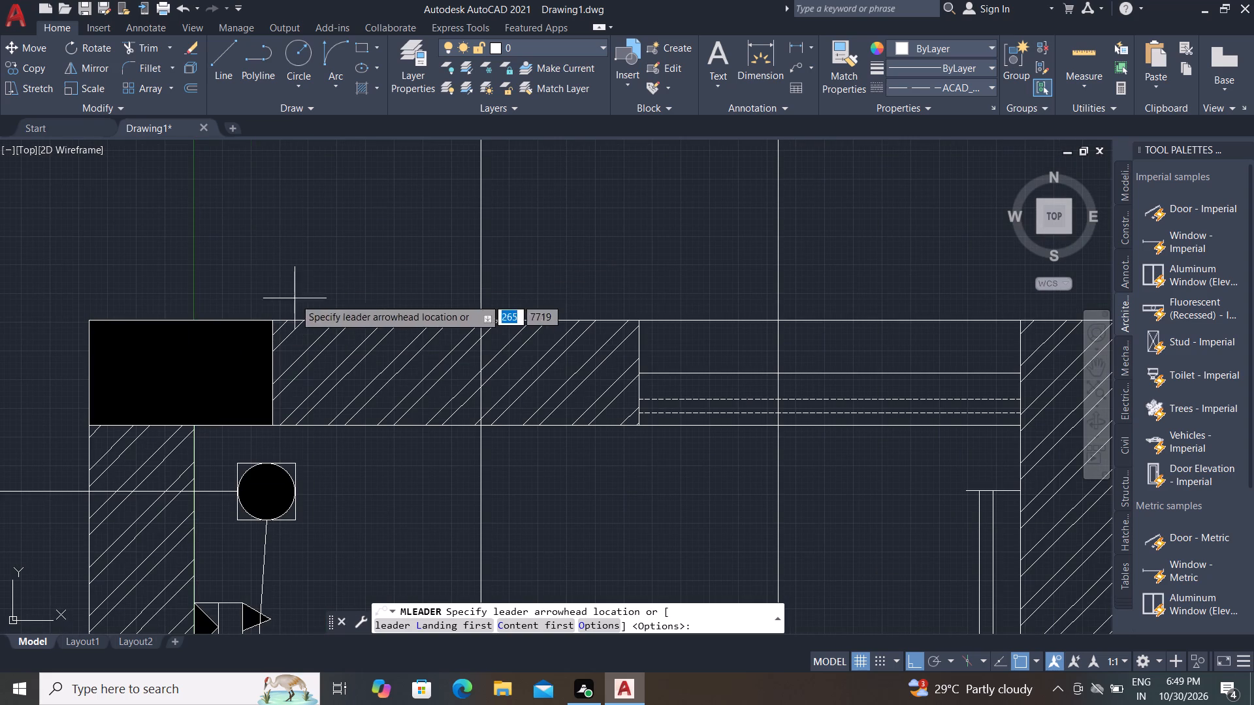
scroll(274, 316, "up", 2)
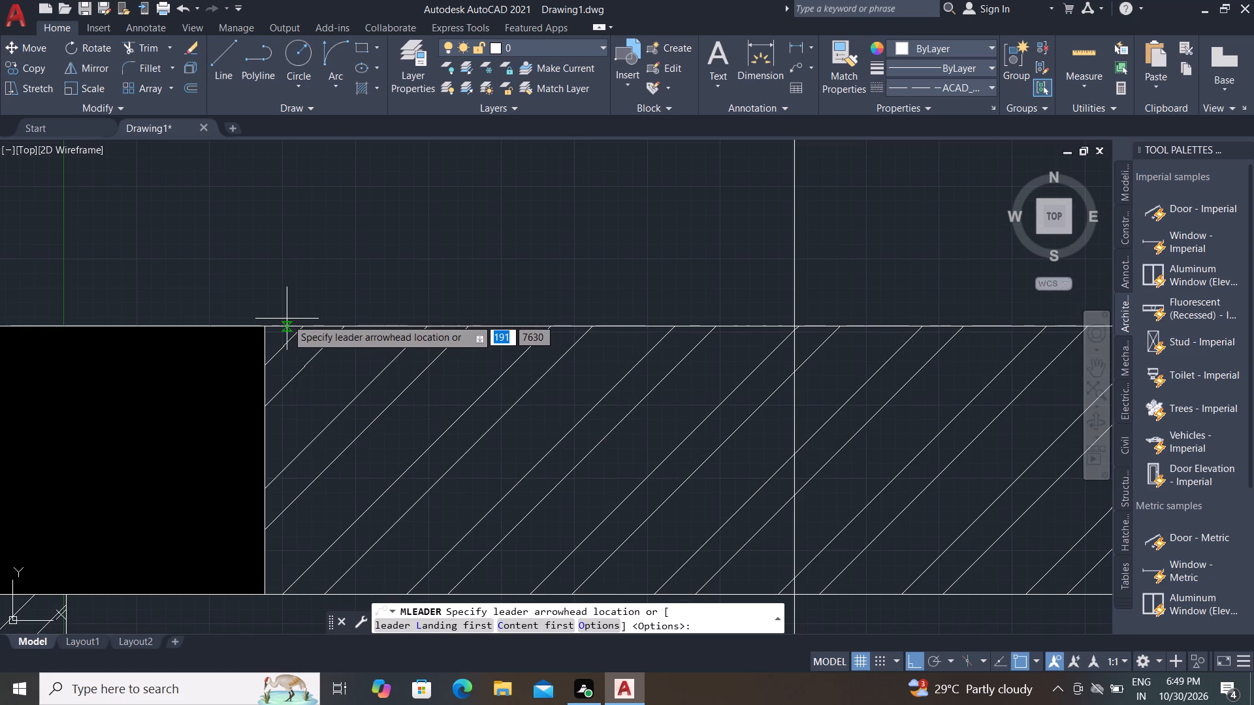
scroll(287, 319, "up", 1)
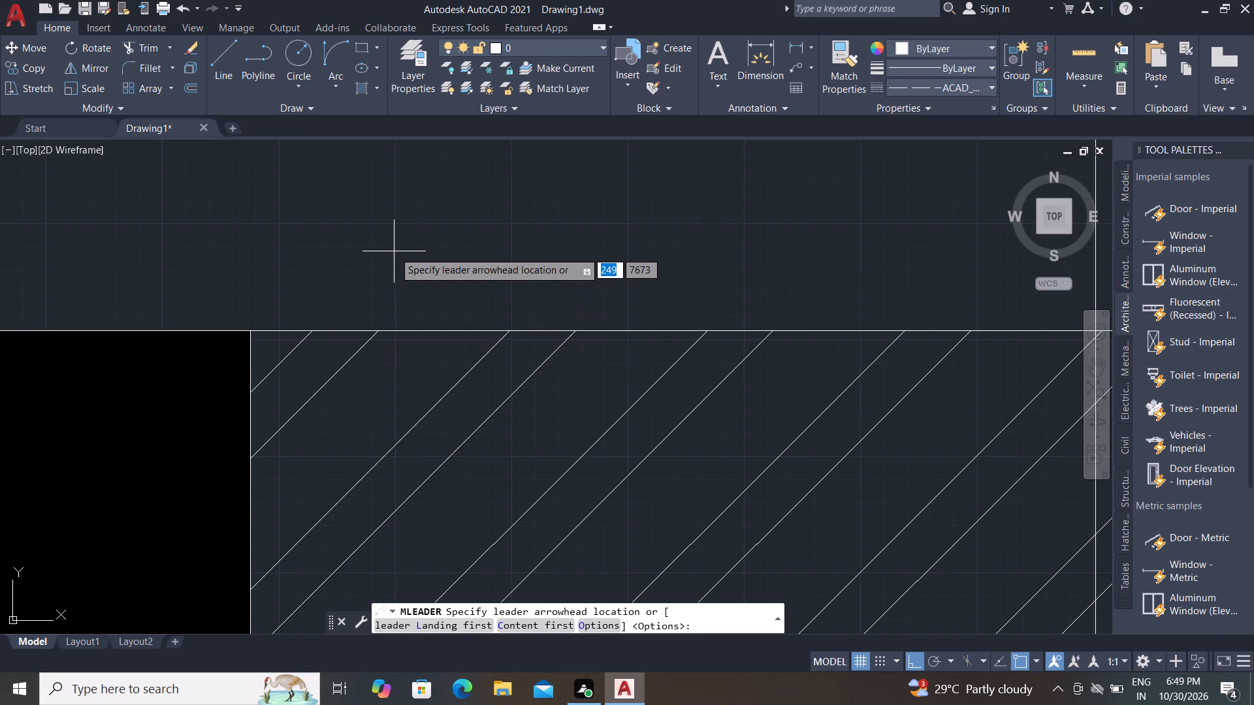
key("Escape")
Erase the diagonal hatch that fills the top wall, the upper part of the left wall and the right wall.
scroll(405, 350, "down", 1)
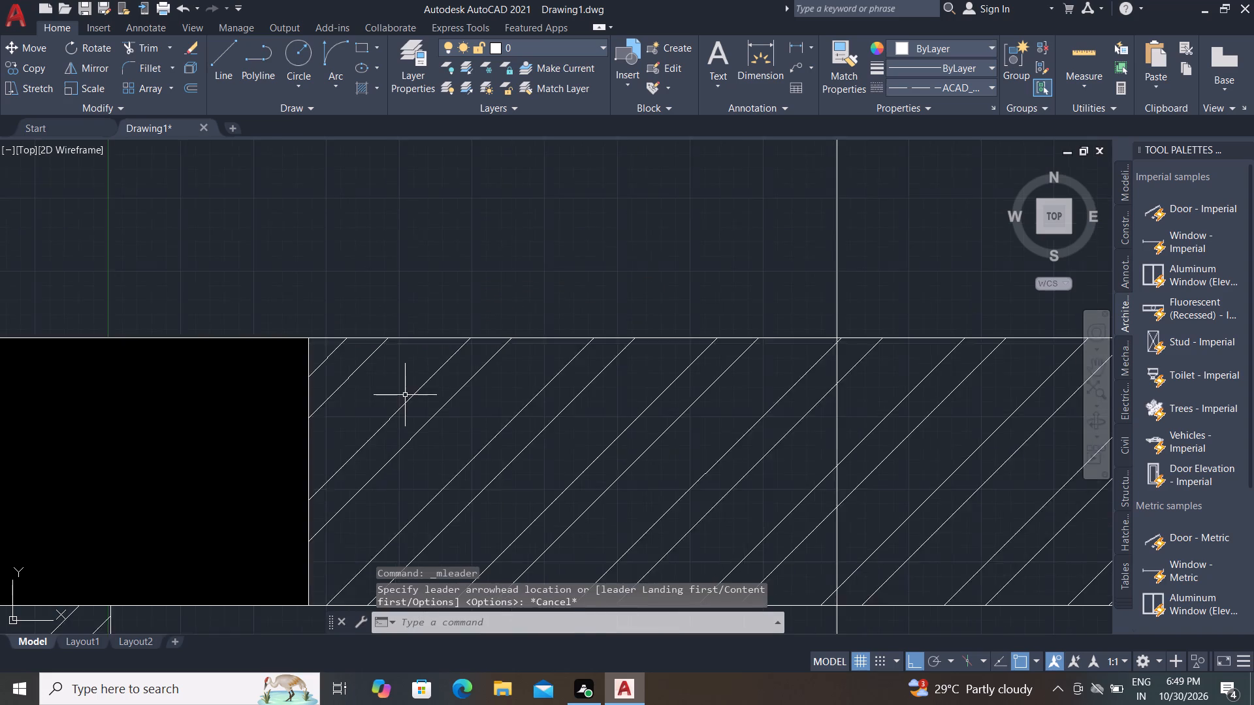
scroll(405, 395, "down", 2)
left_click(411, 409)
scroll(420, 413, "down", 1)
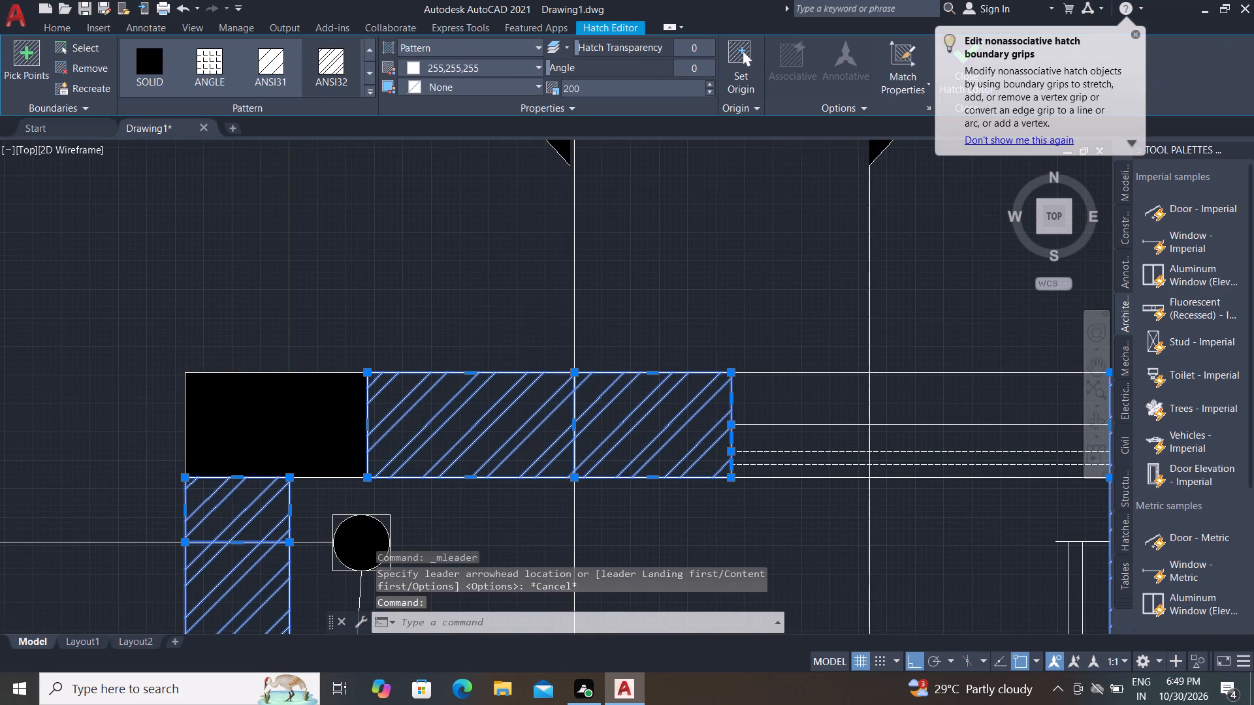
scroll(420, 413, "down", 2)
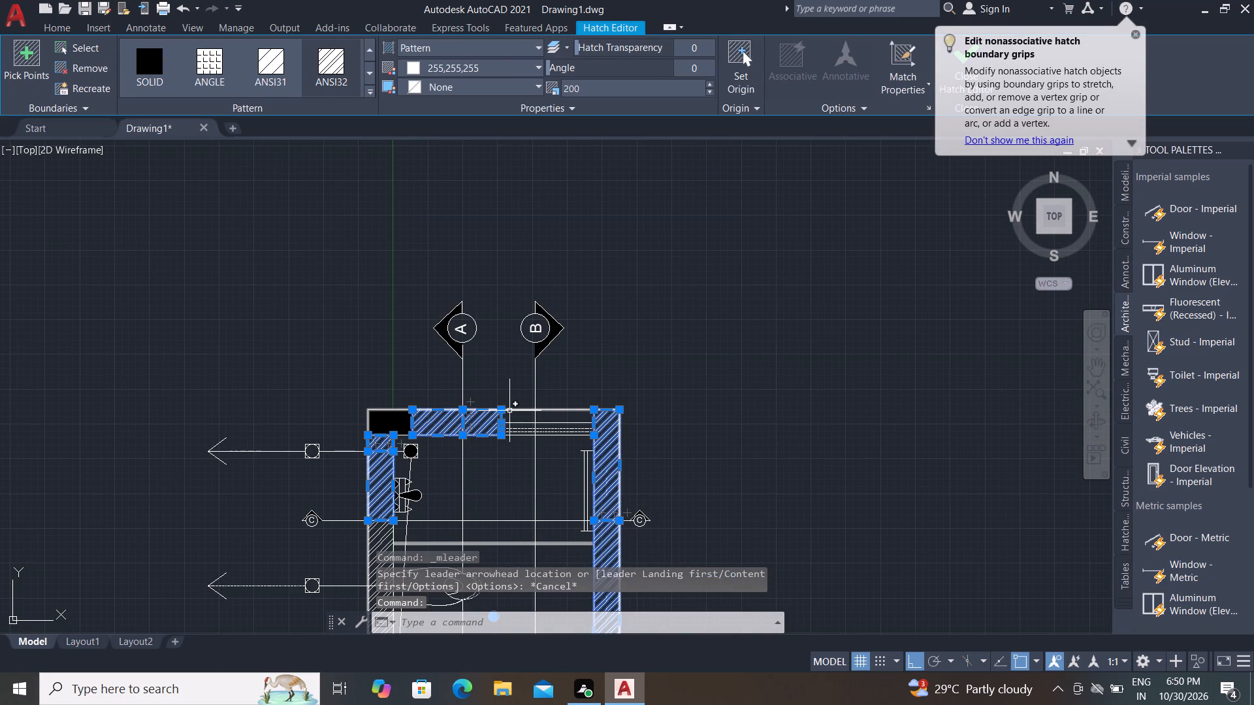
key("Delete")
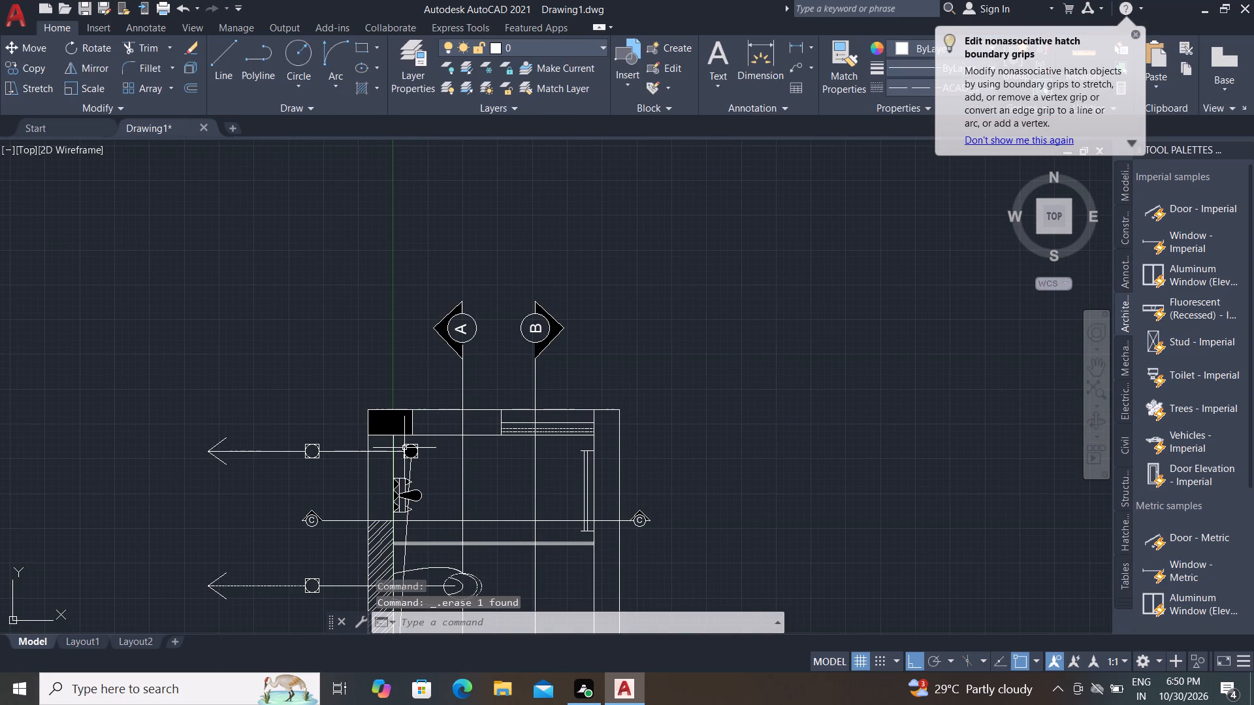
Hatch the left wall segment between the upper arrow line and the C section line with a black Solid fill.
type("H")
key("space")
left_click(371, 481)
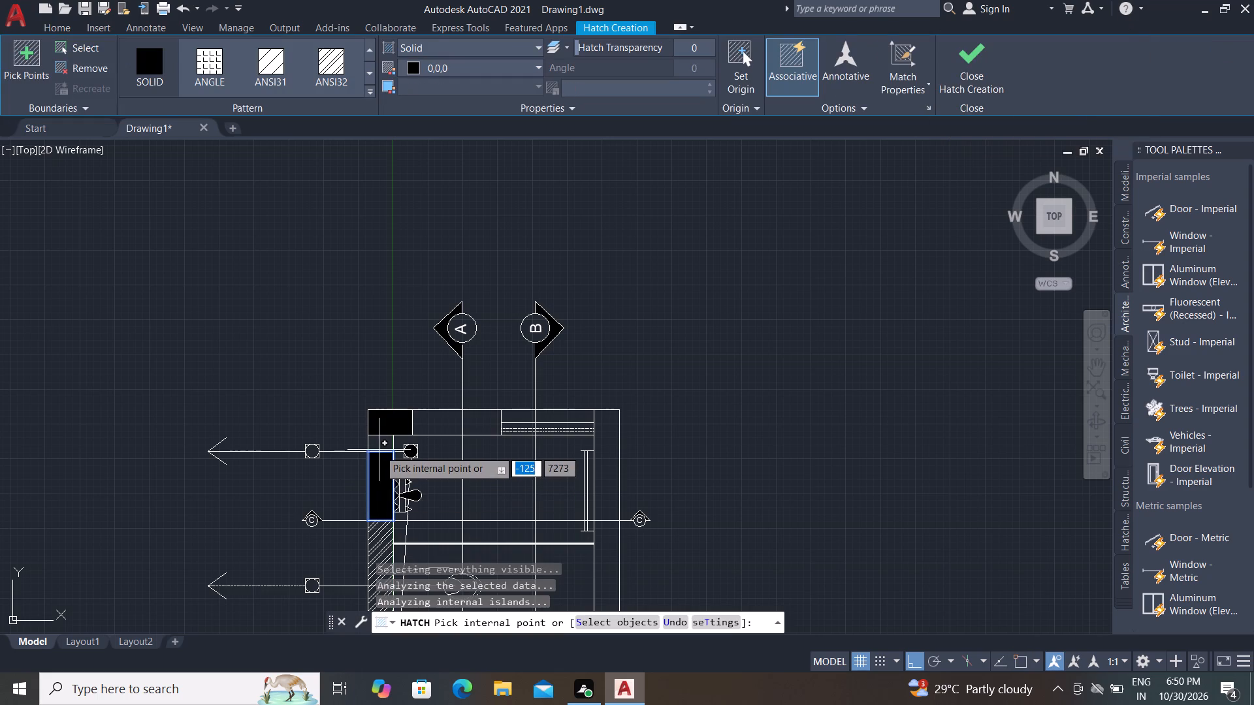
key("Escape")
Erase the black Solid fill from the left wall segment above the C section line.
left_click(379, 484)
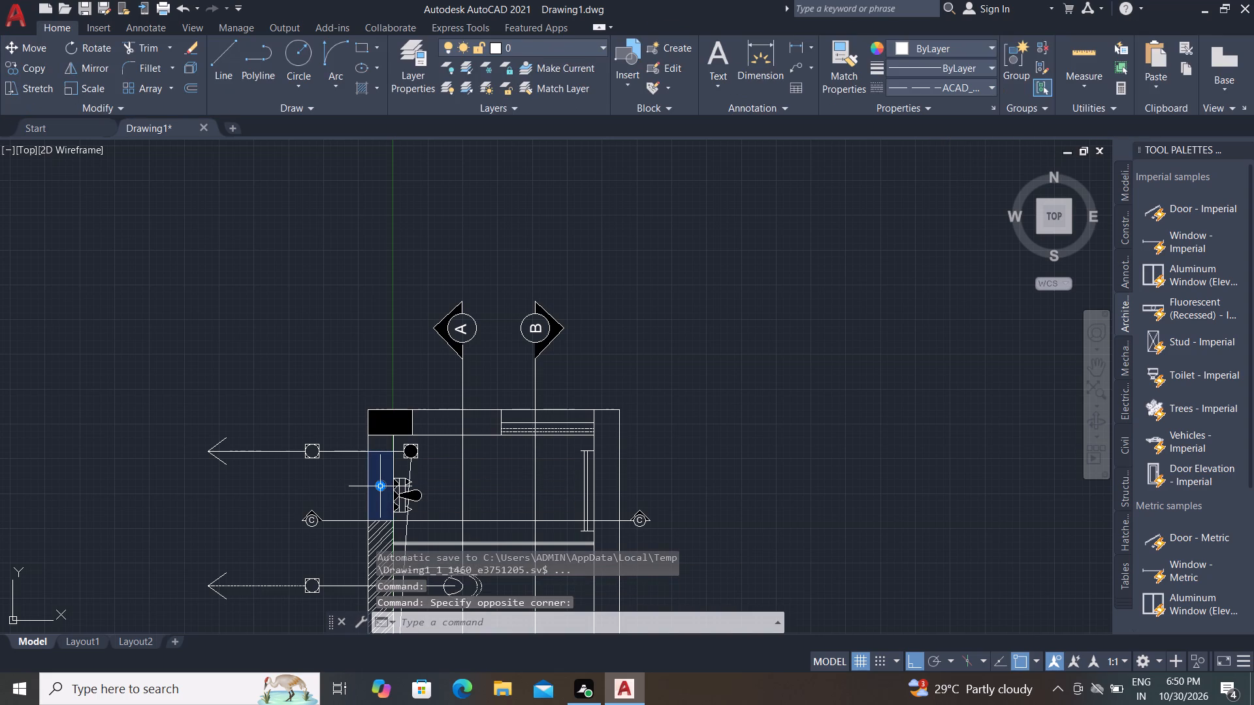
key("Delete")
Hatch the left wall above the C section line and the right wall down to the lower door with ANSI32.
type("H")
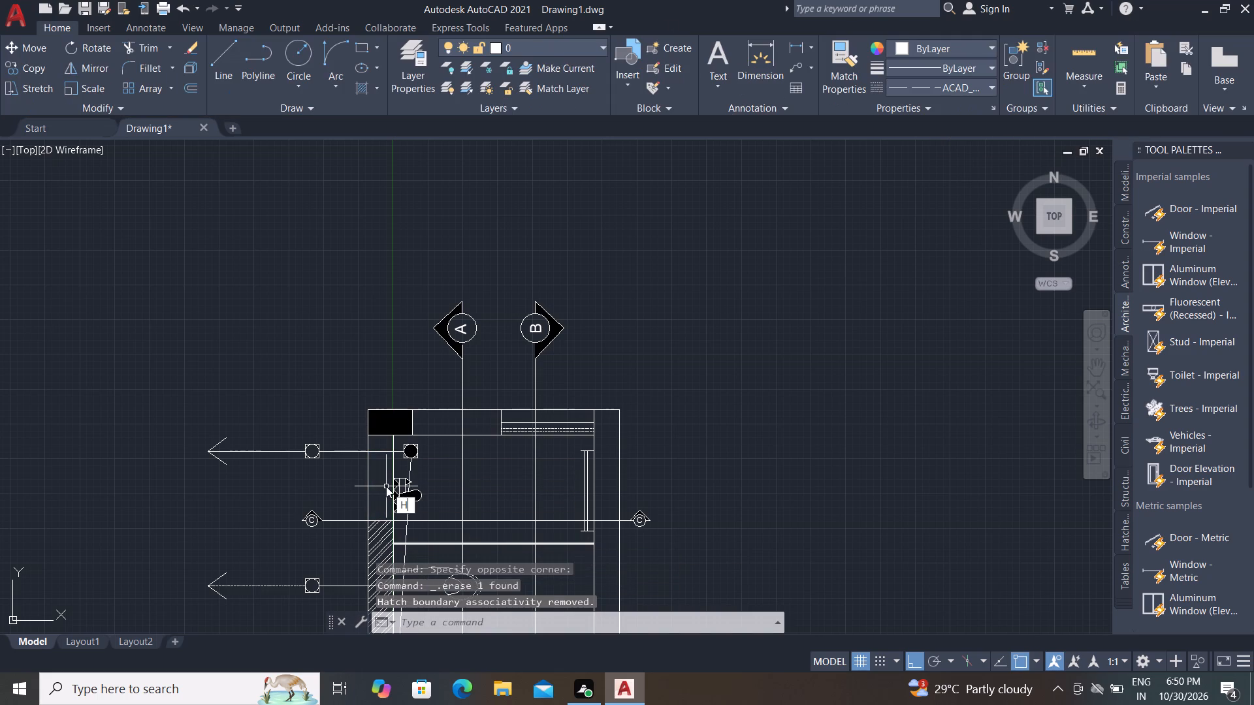
key("space")
left_click(328, 57)
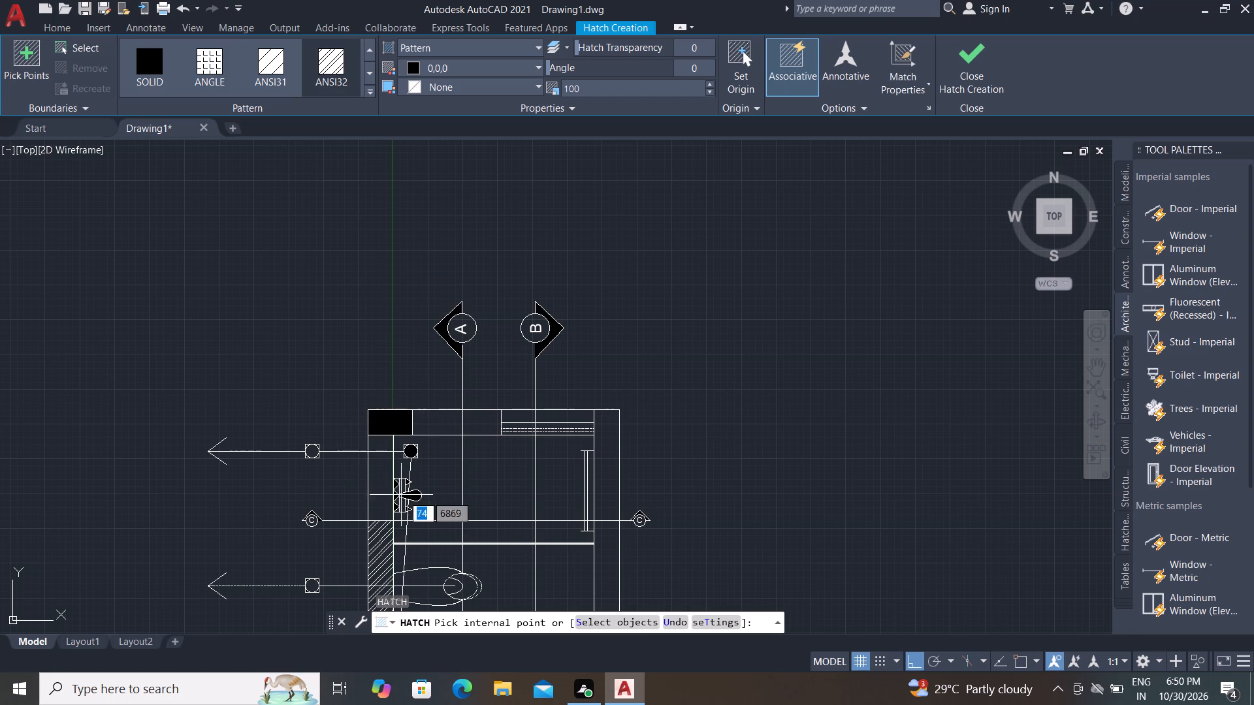
left_click(385, 478)
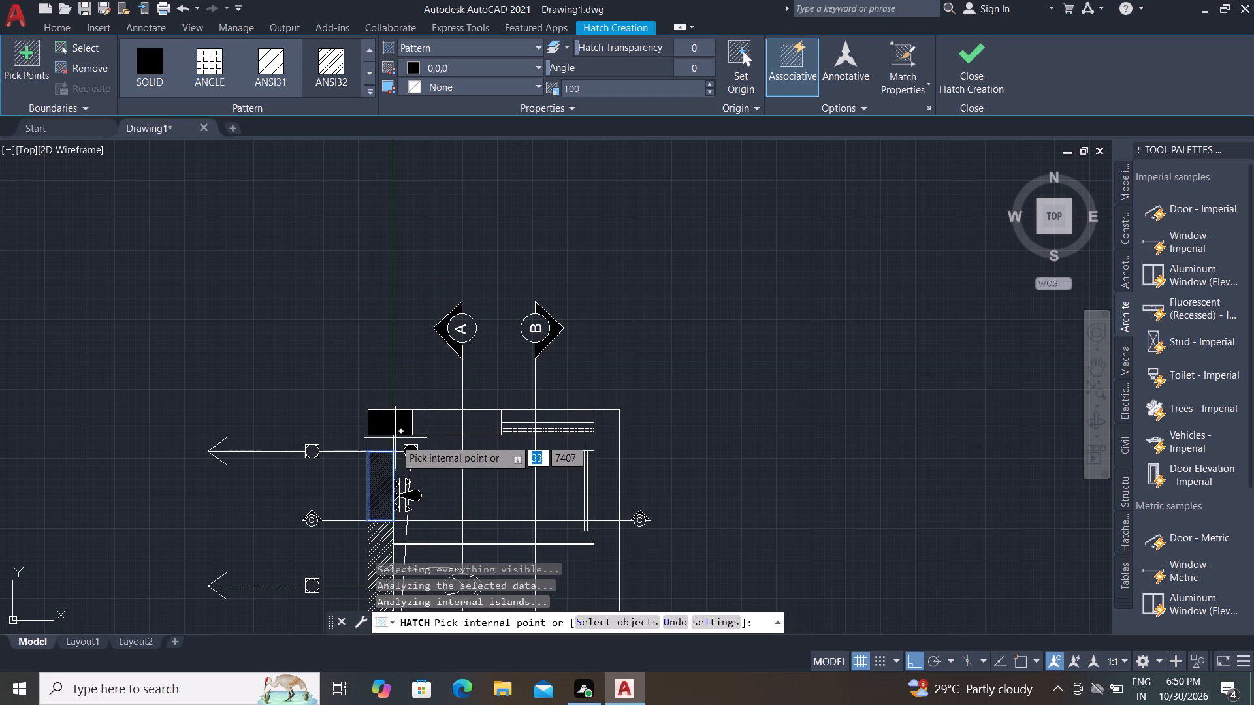
left_click(383, 444)
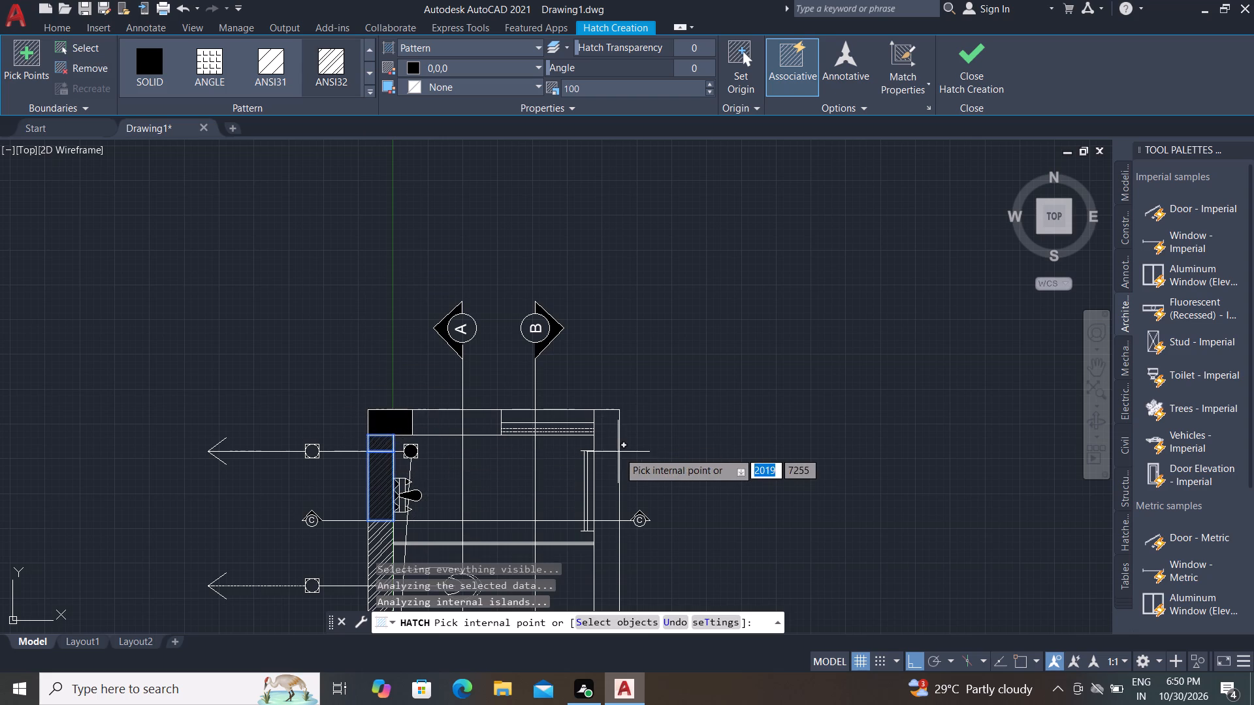
left_click(617, 450)
middle_click(625, 495)
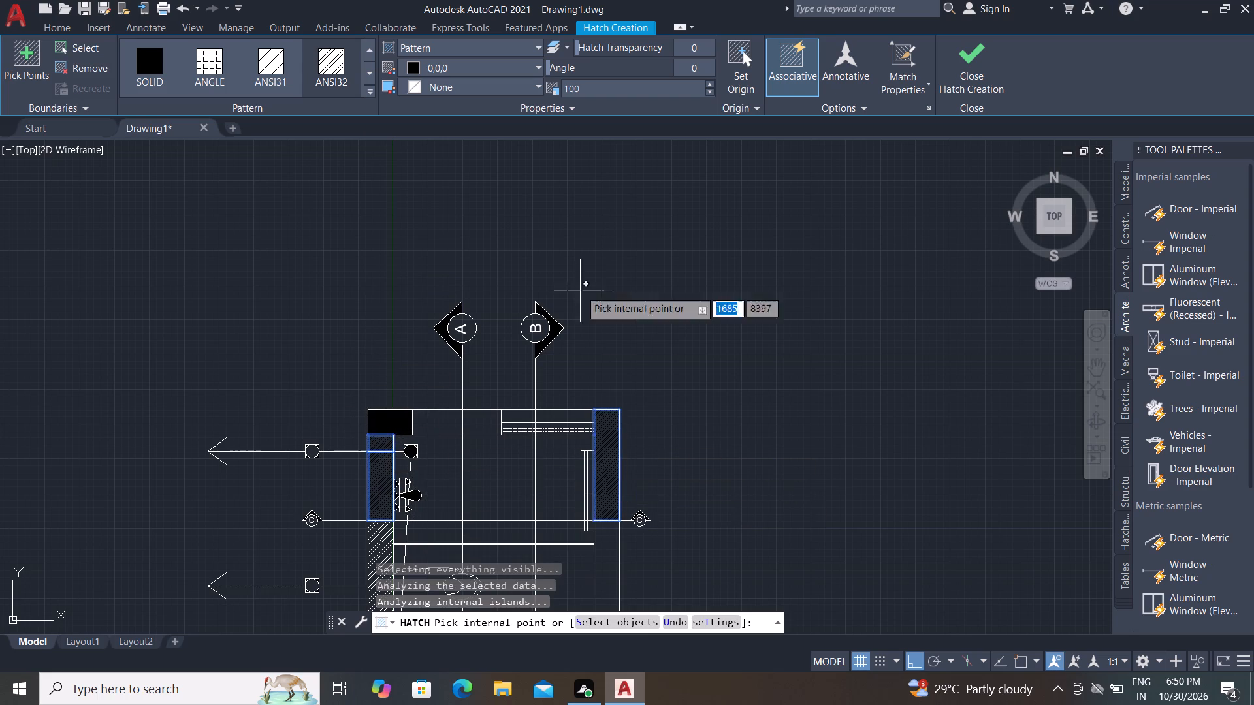
scroll(643, 349, "down", 2)
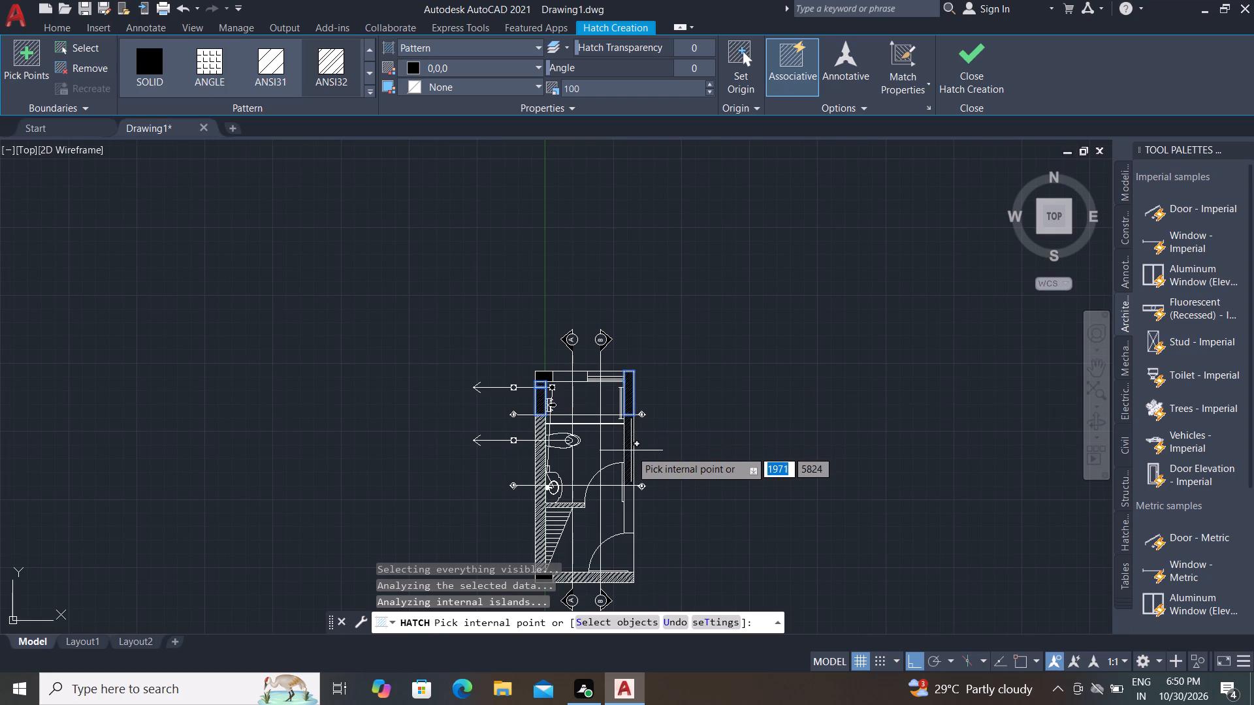
left_click(632, 451)
scroll(624, 527, "up", 1)
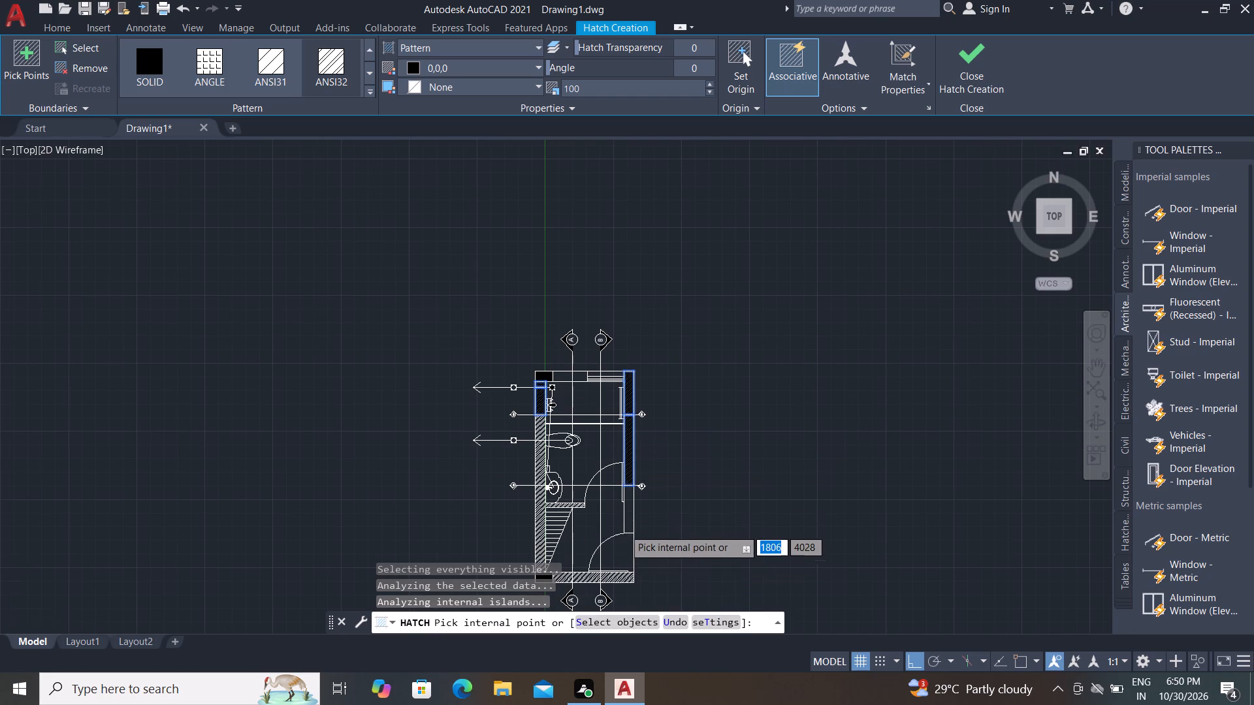
scroll(625, 527, "up", 1)
left_click(635, 476)
key("Escape")
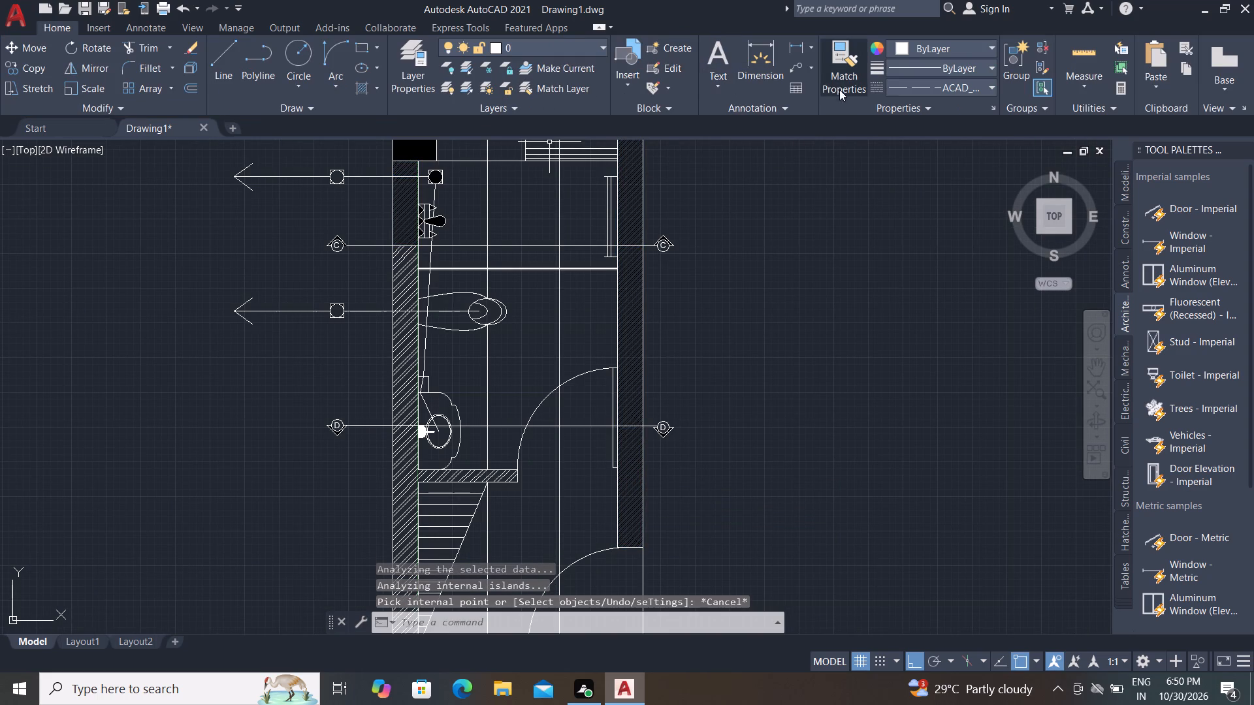
Match the new left and right wall hatch to the properties of the existing left wall hatch below the C section line.
left_click(834, 87)
left_click(405, 394)
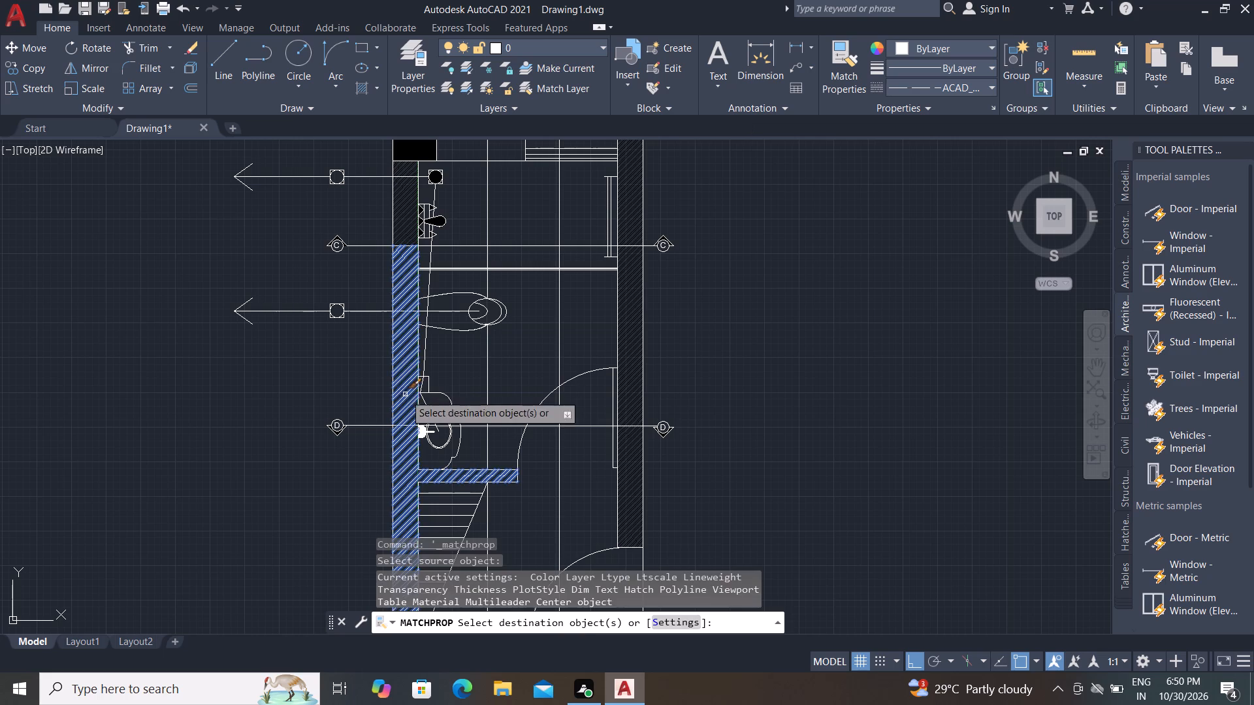
left_click(637, 383)
scroll(699, 482, "down", 2)
scroll(582, 340, "up", 2)
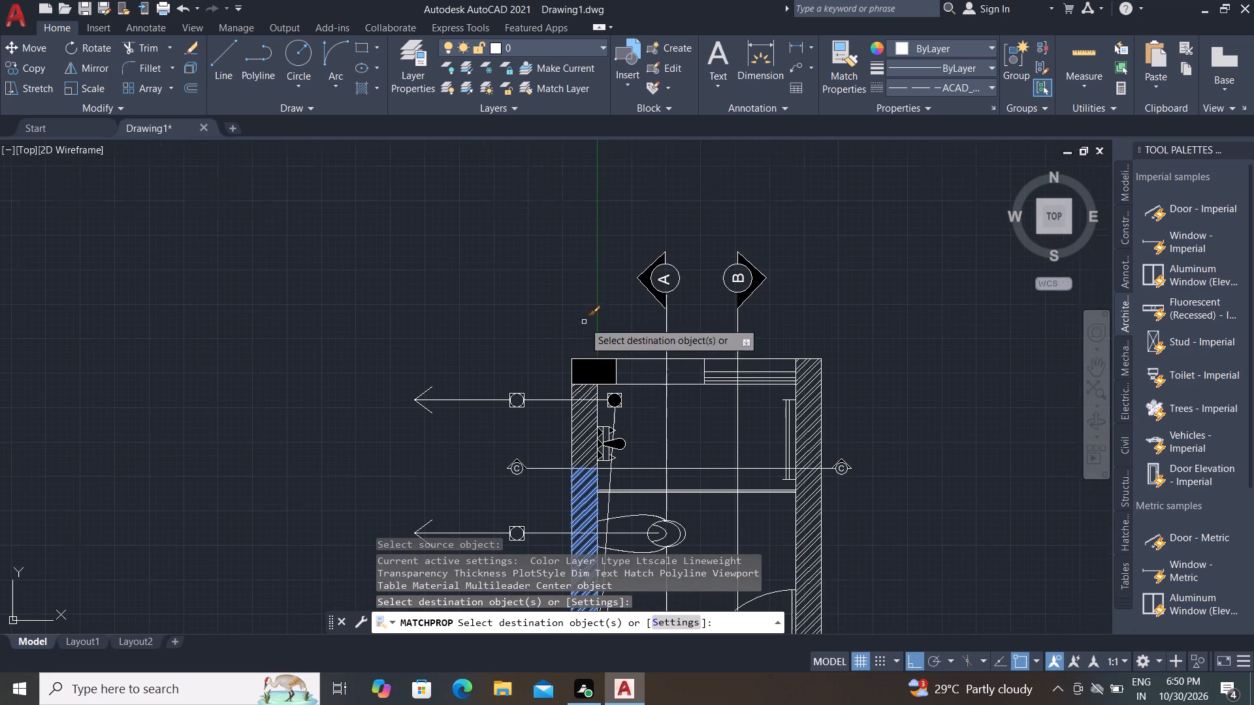
key("Escape")
Copy the square-and-circle symbol from the upper arrow line to the black column's top inner corner in the top wall.
scroll(616, 401, "up", 2)
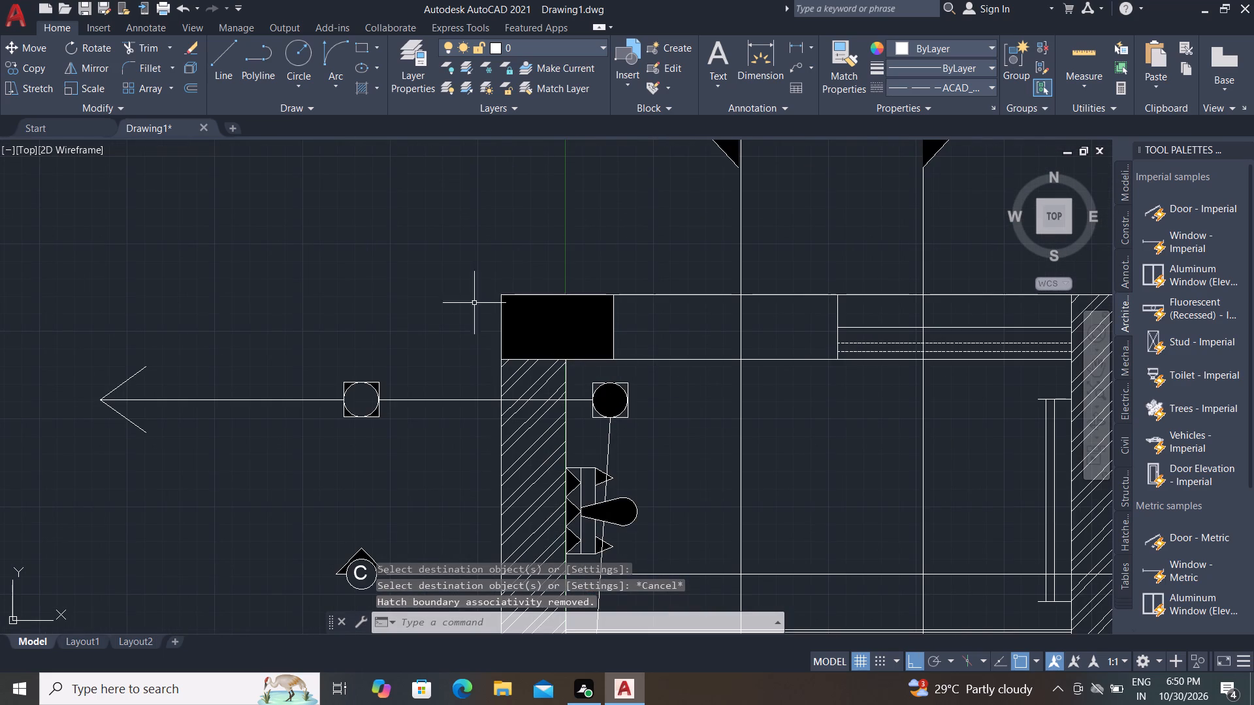
scroll(571, 441, "up", 1)
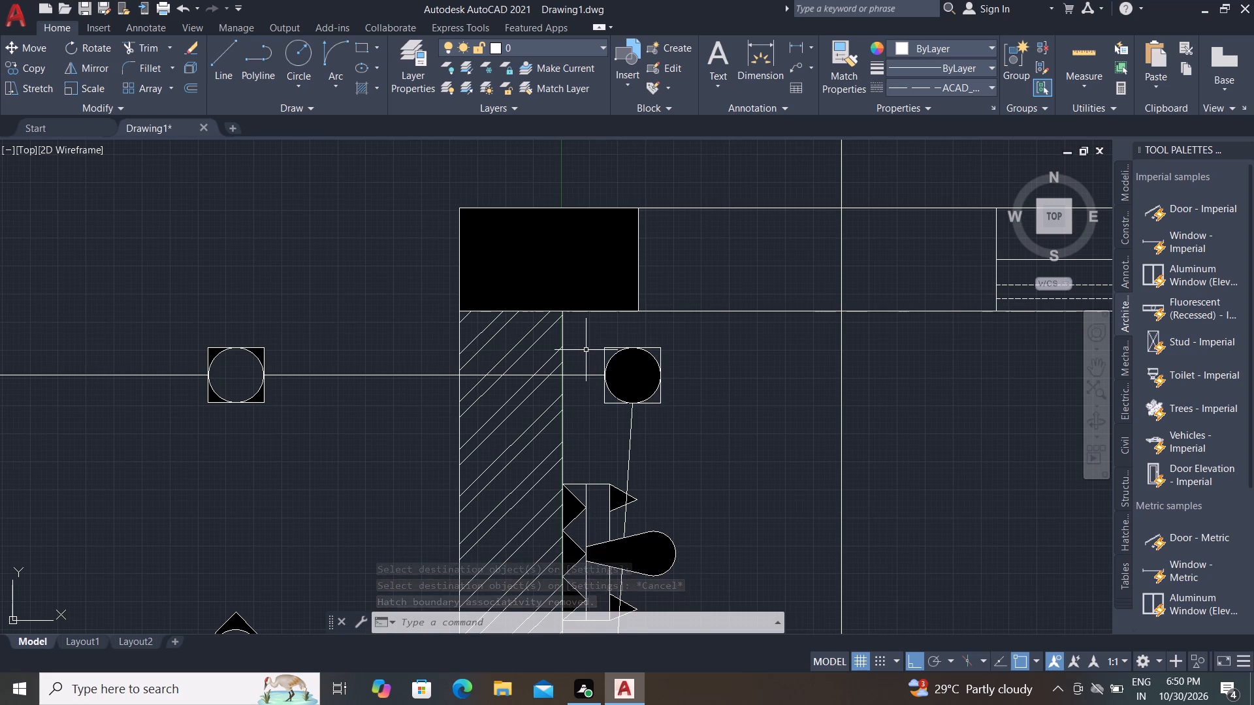
left_click(195, 311)
left_click(280, 432)
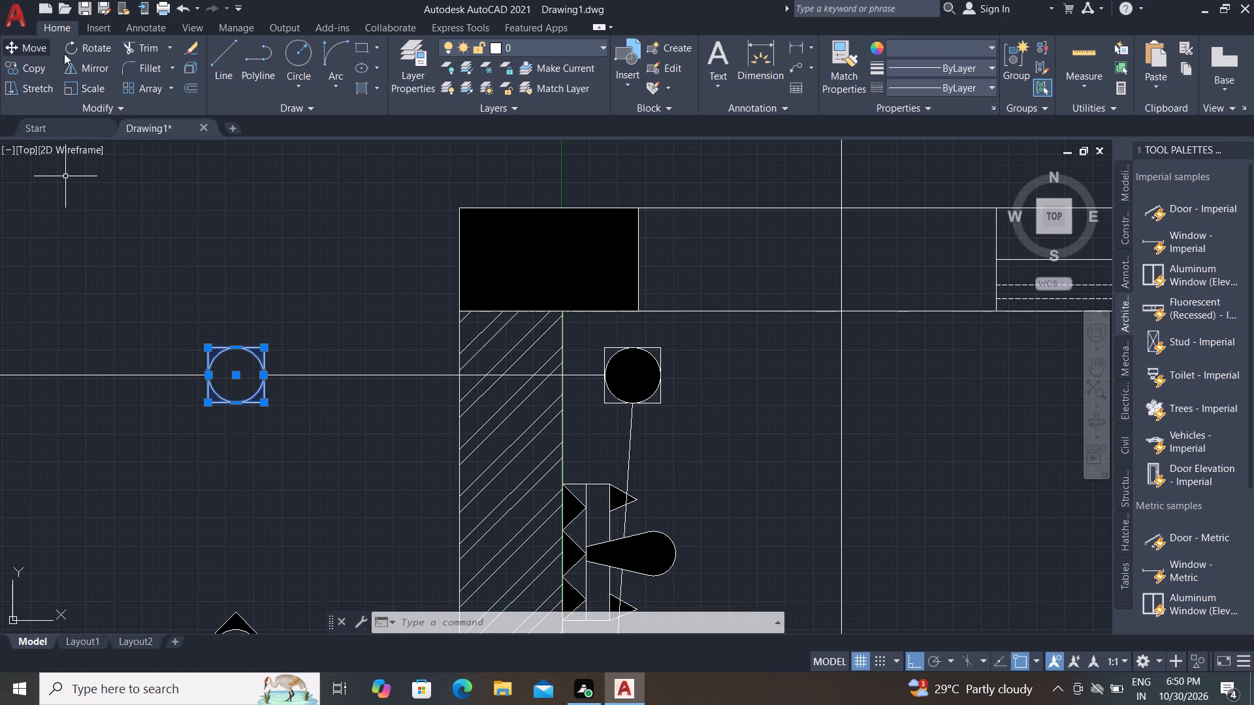
left_click(8, 59)
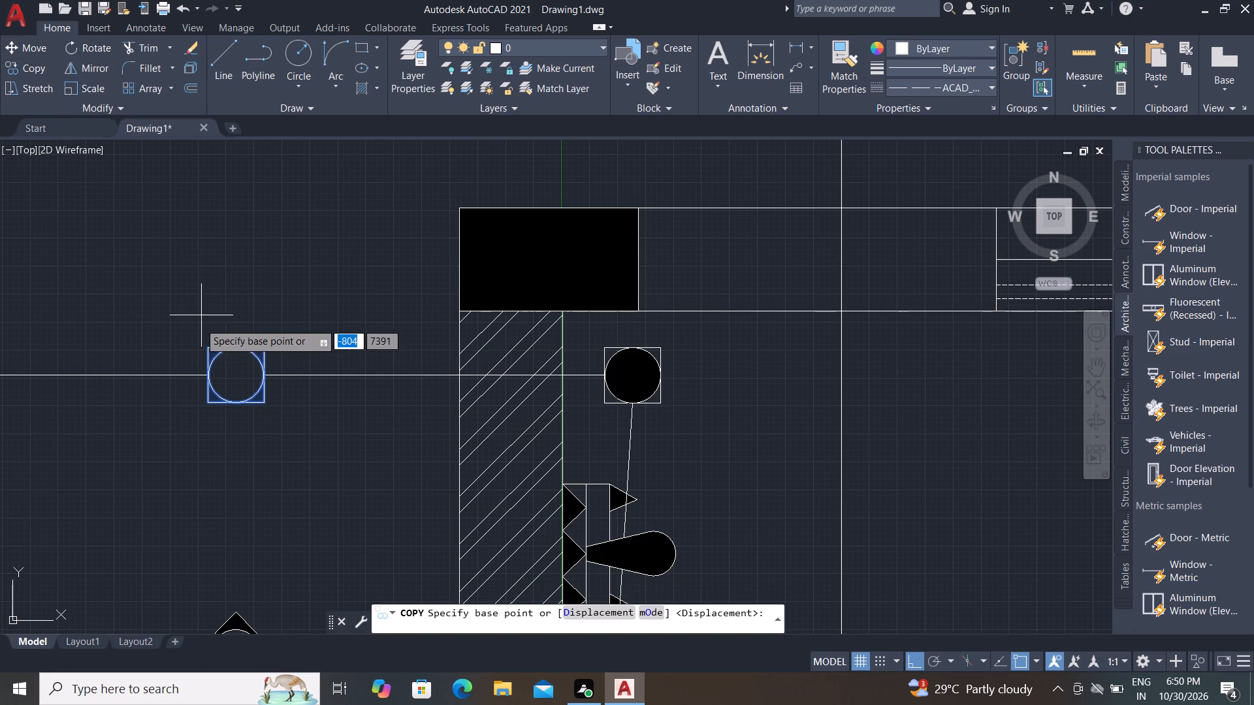
left_click(206, 347)
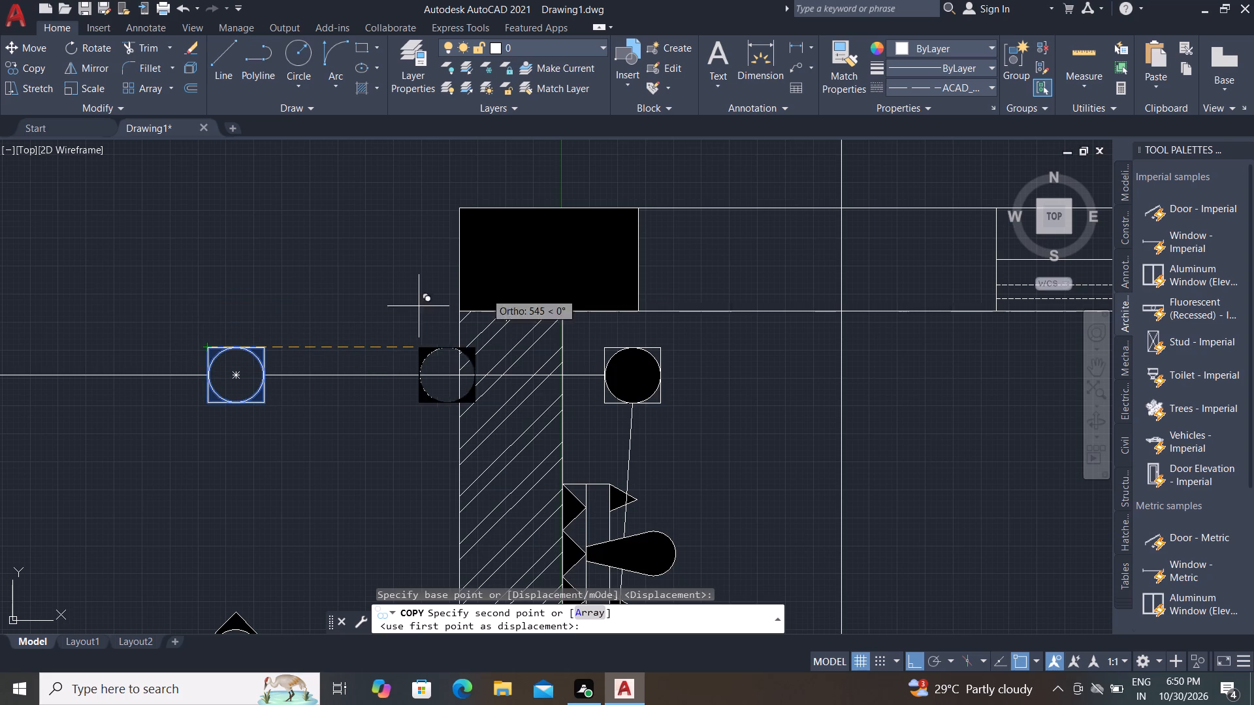
key("F8")
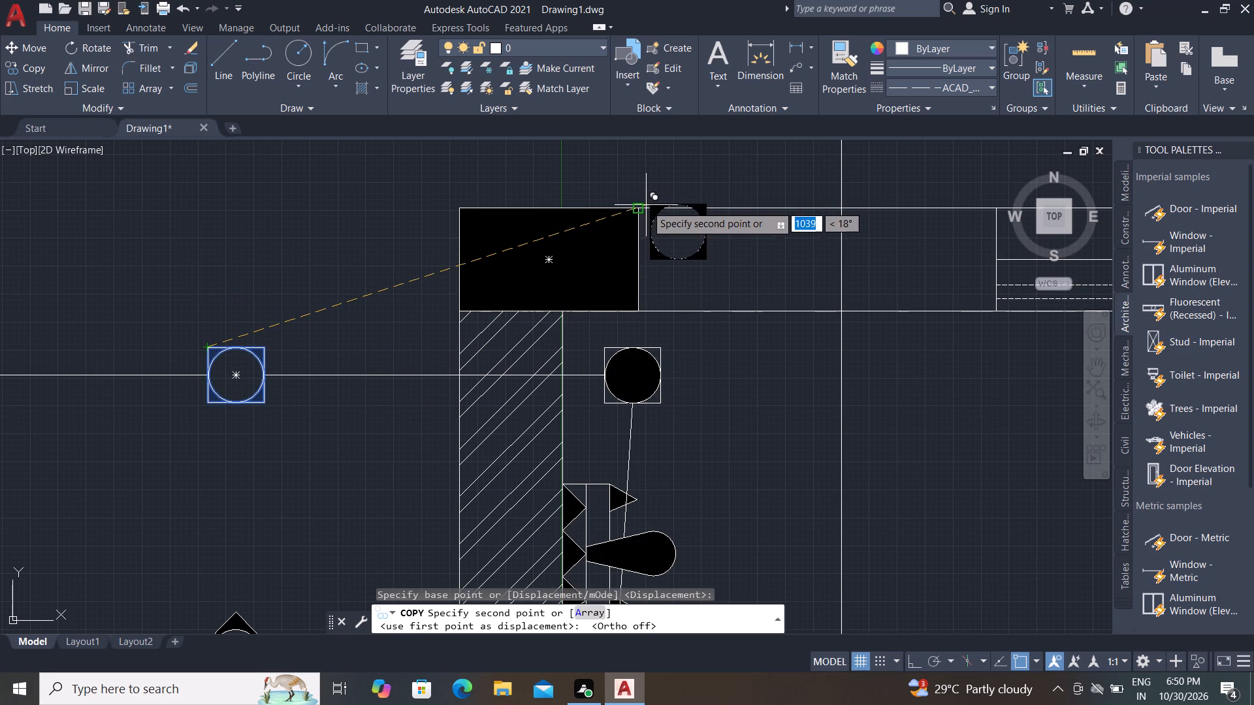
left_click(640, 211)
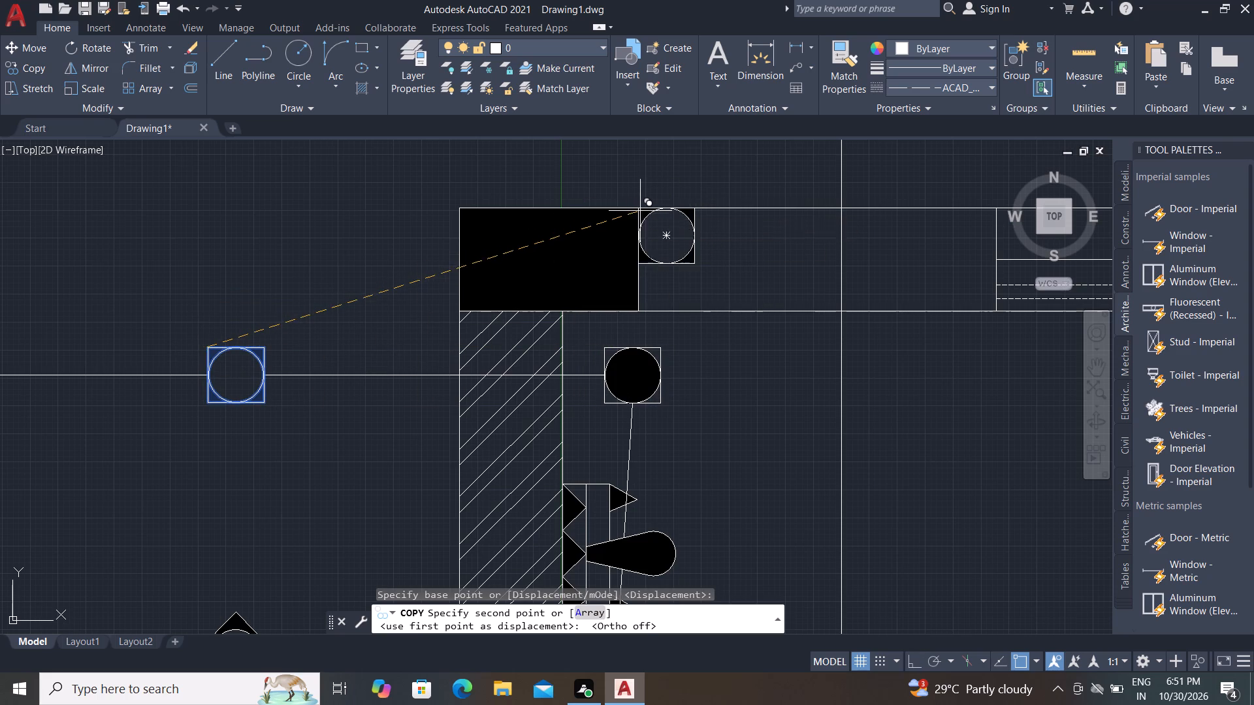
key("Escape")
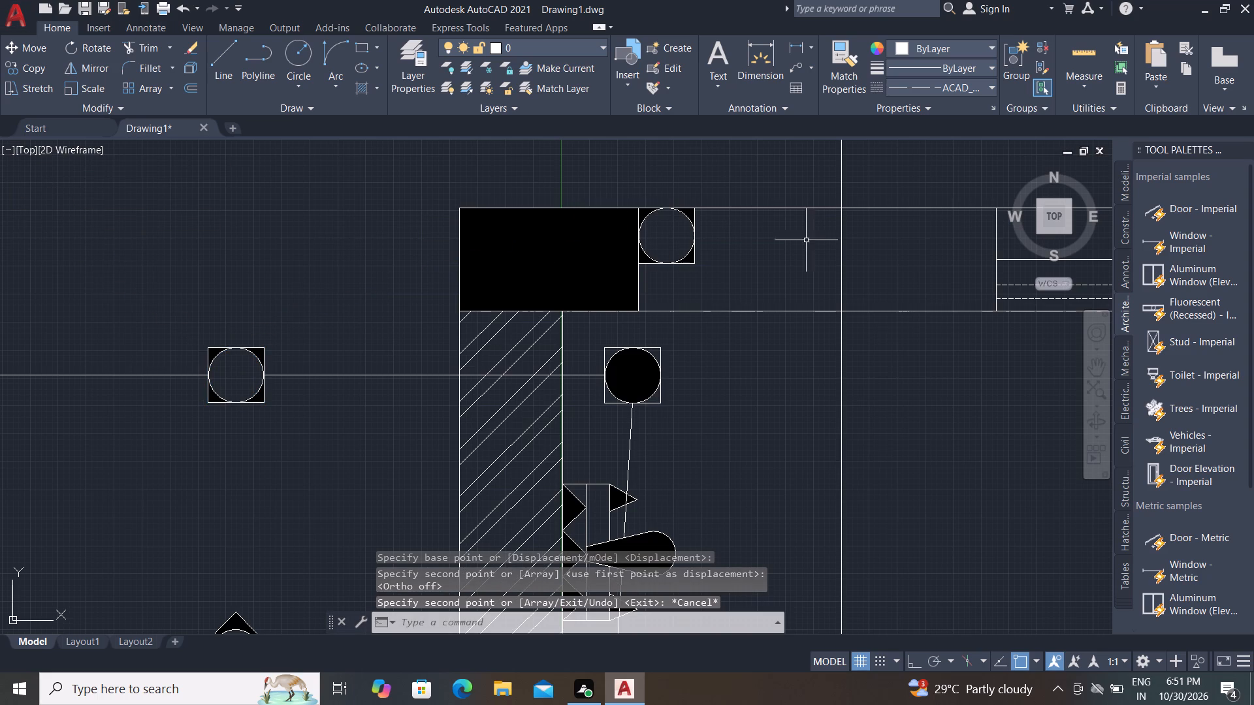
Hatch the top wall between the black column and the A section line with ANSI32, leaving out the copied symbol.
type("H")
key("space")
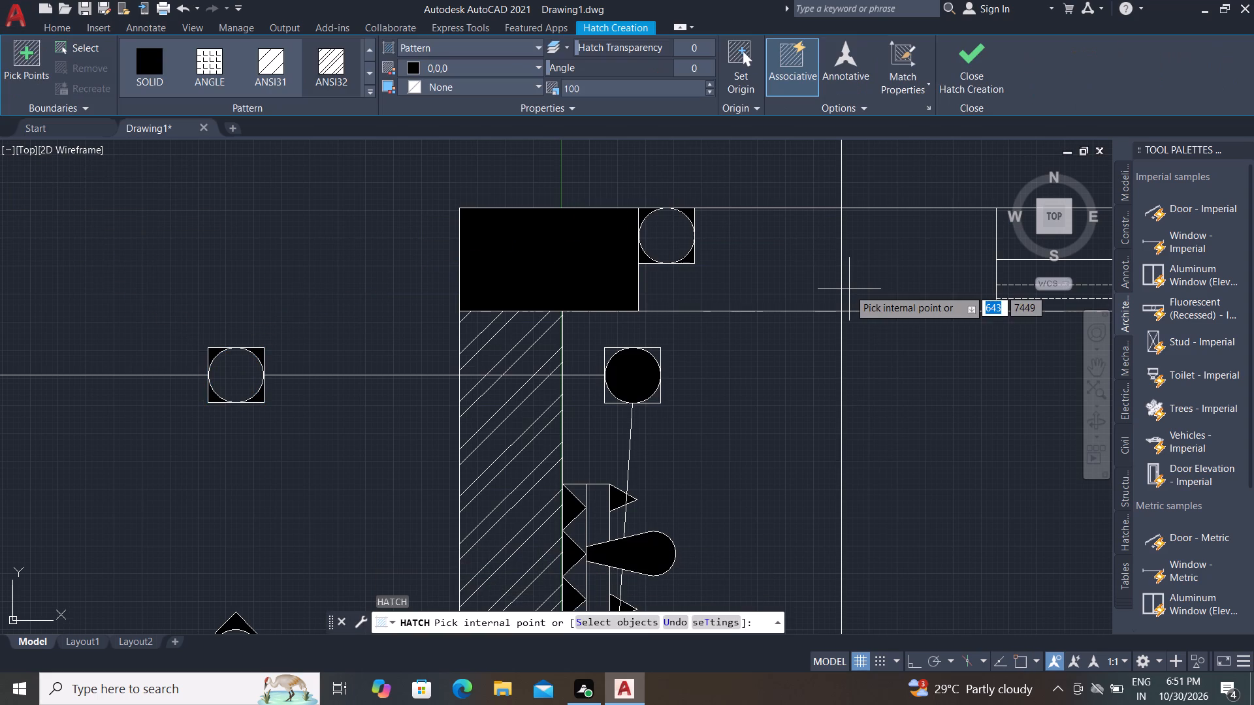
left_click(816, 275)
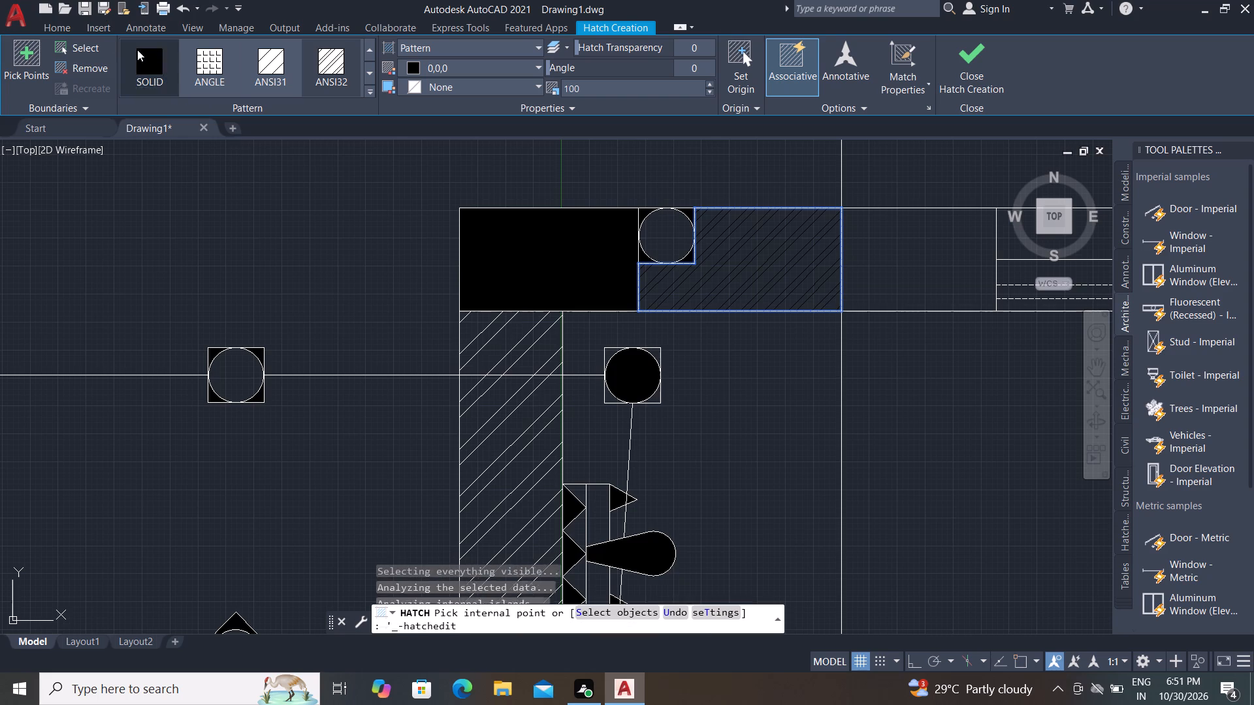
Match the new top wall hatch to the properties of the left wall hatch.
left_click(50, 24)
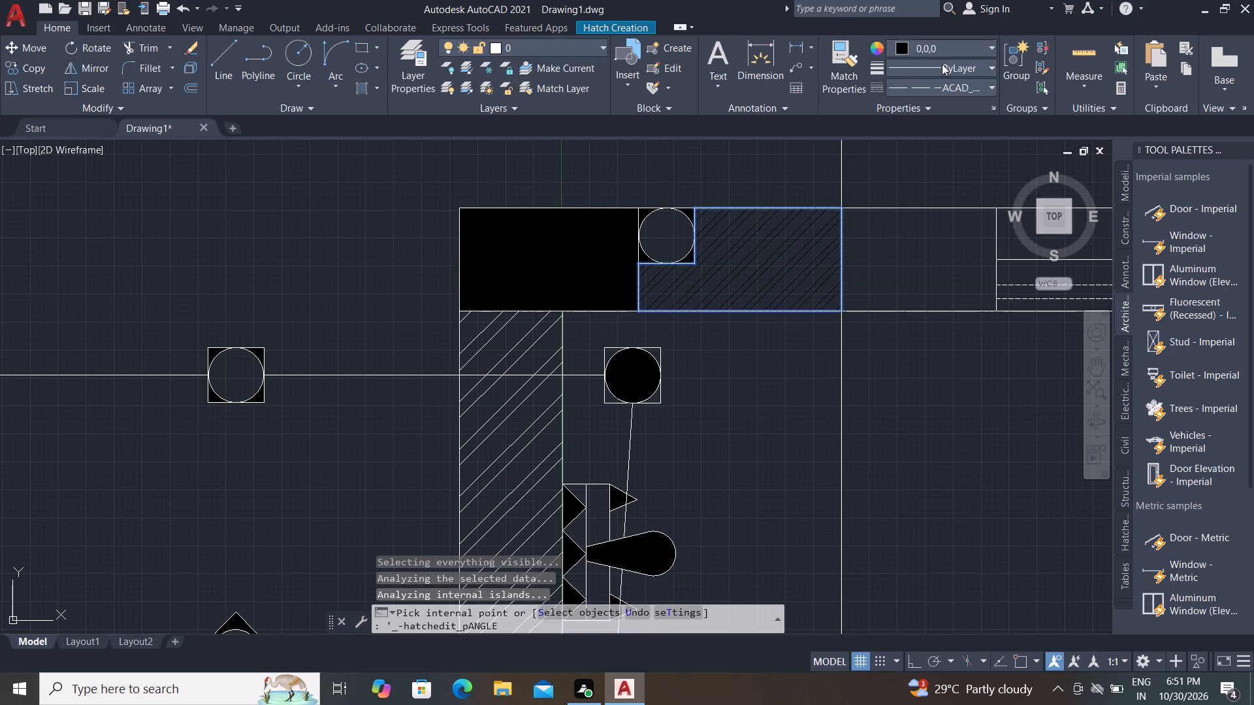
left_click(843, 81)
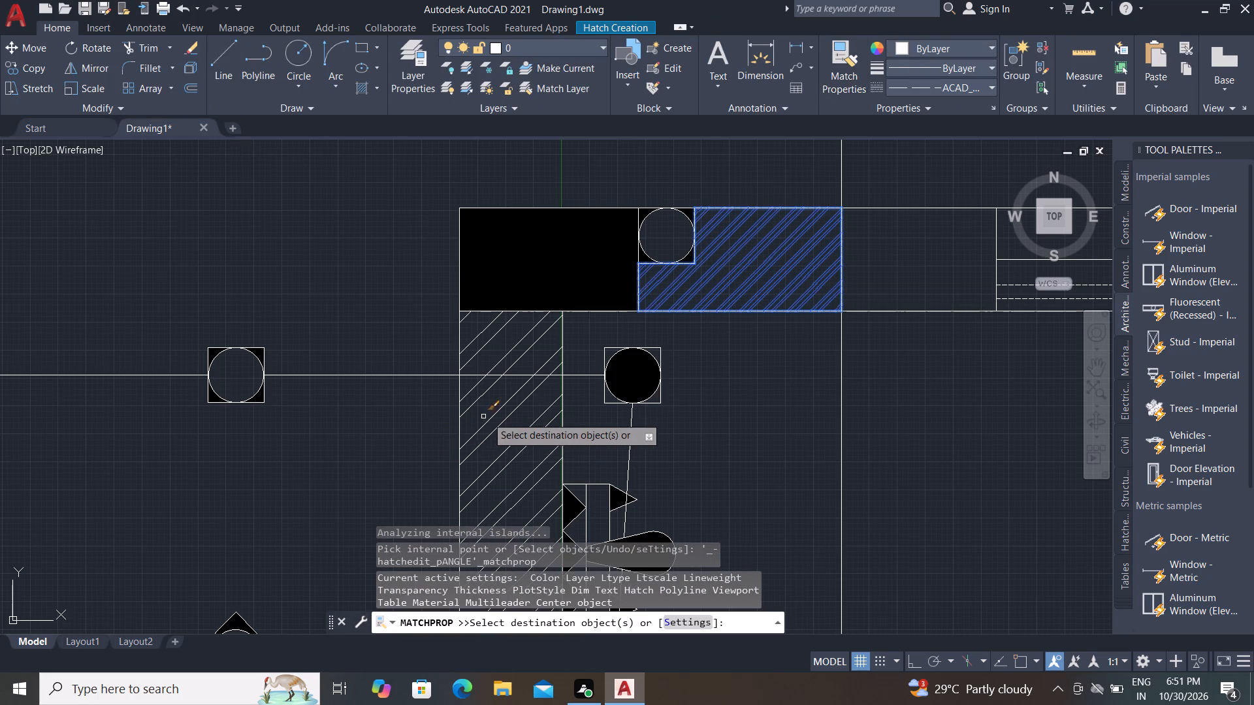
key("Escape")
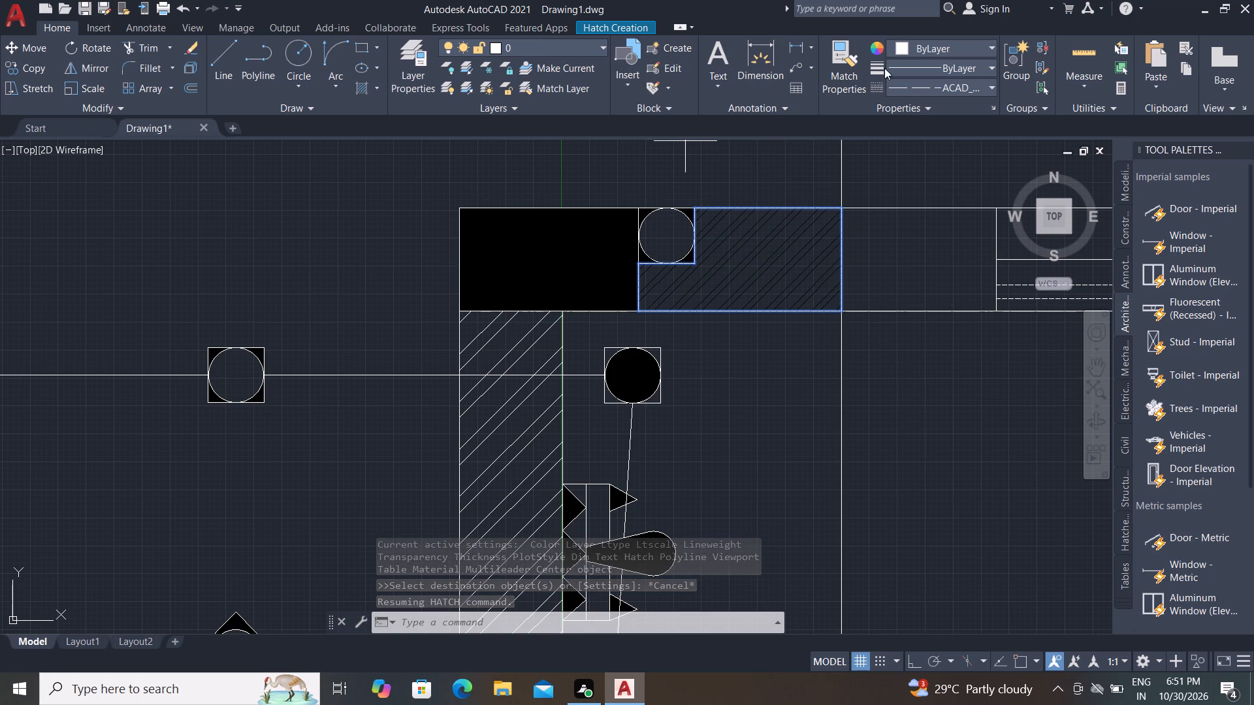
left_click(844, 71)
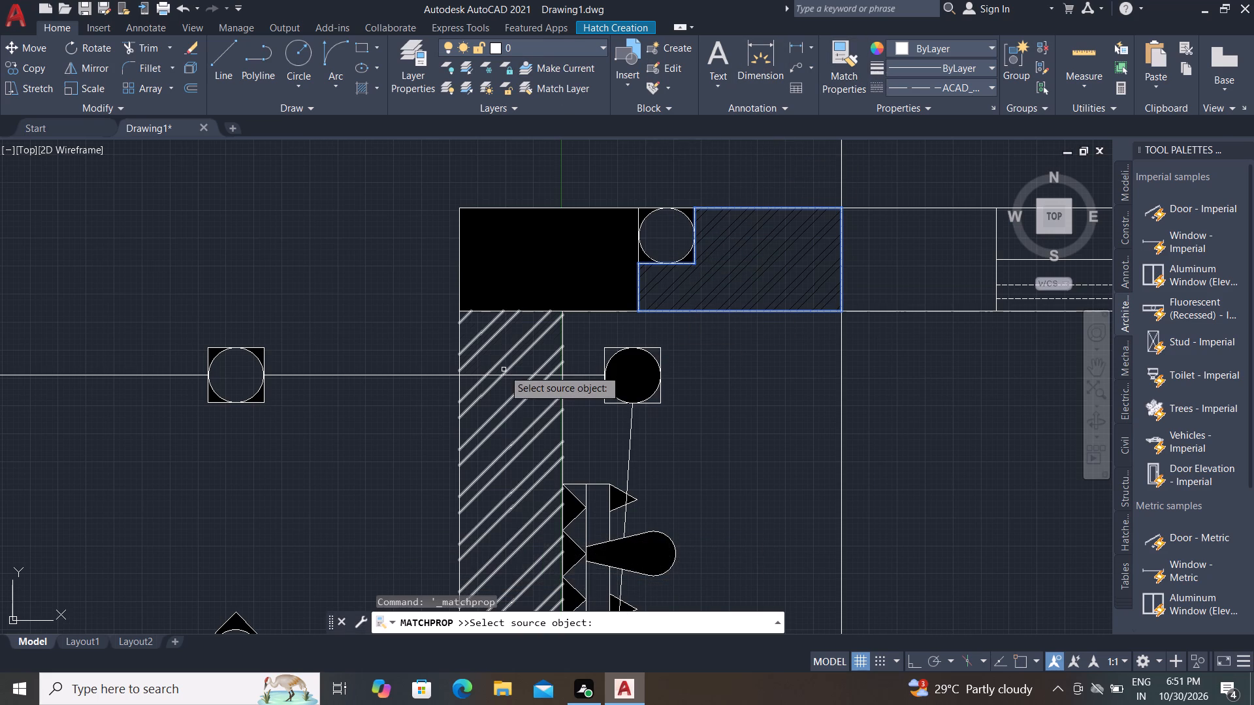
left_click(506, 356)
left_click(796, 240)
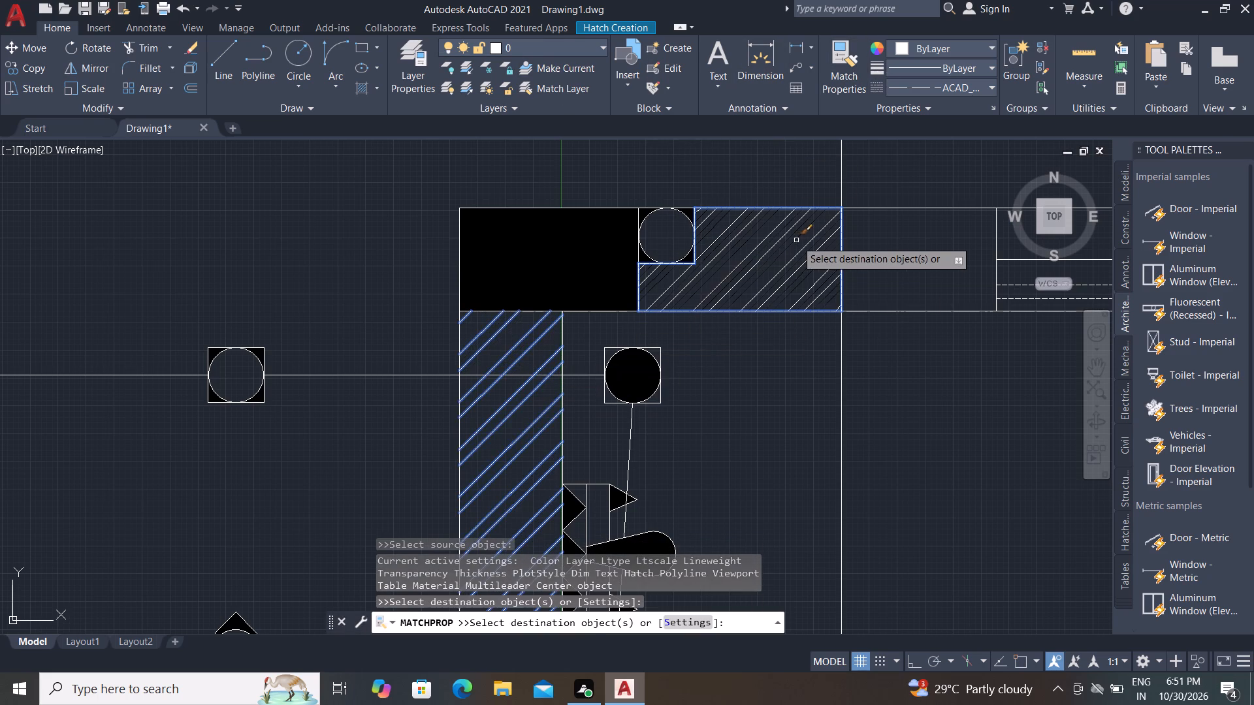
left_click(896, 242)
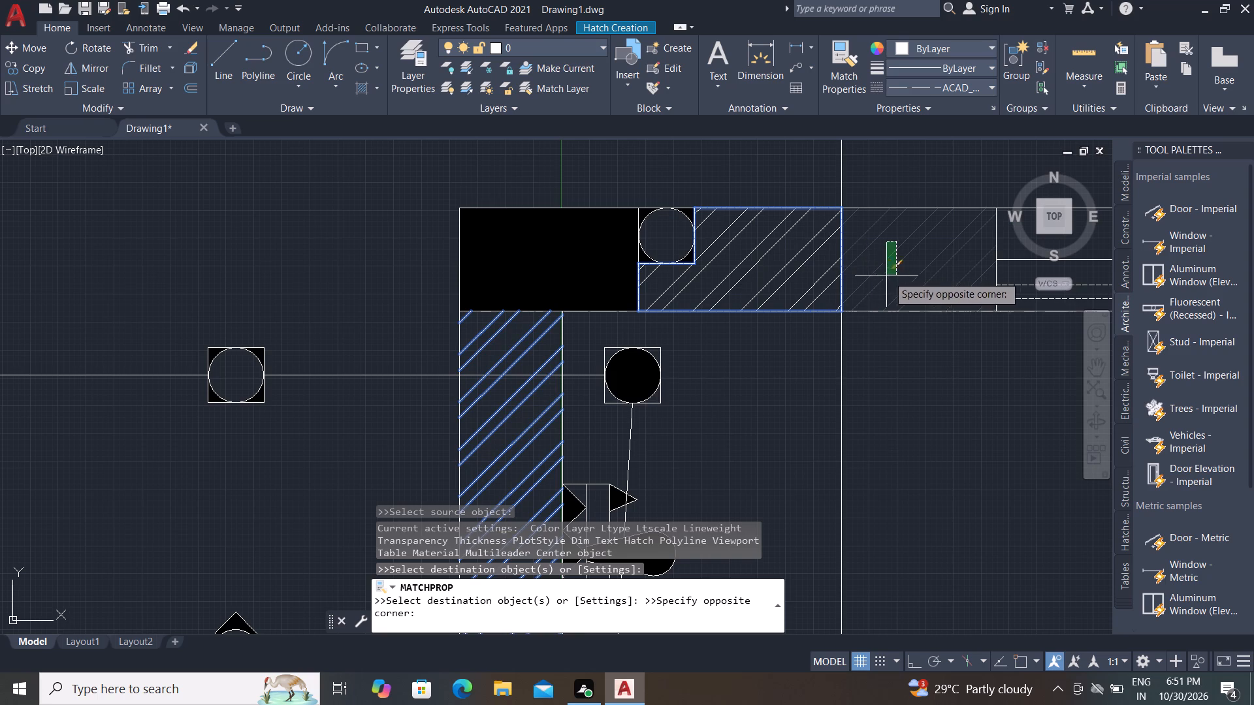
left_click(905, 298)
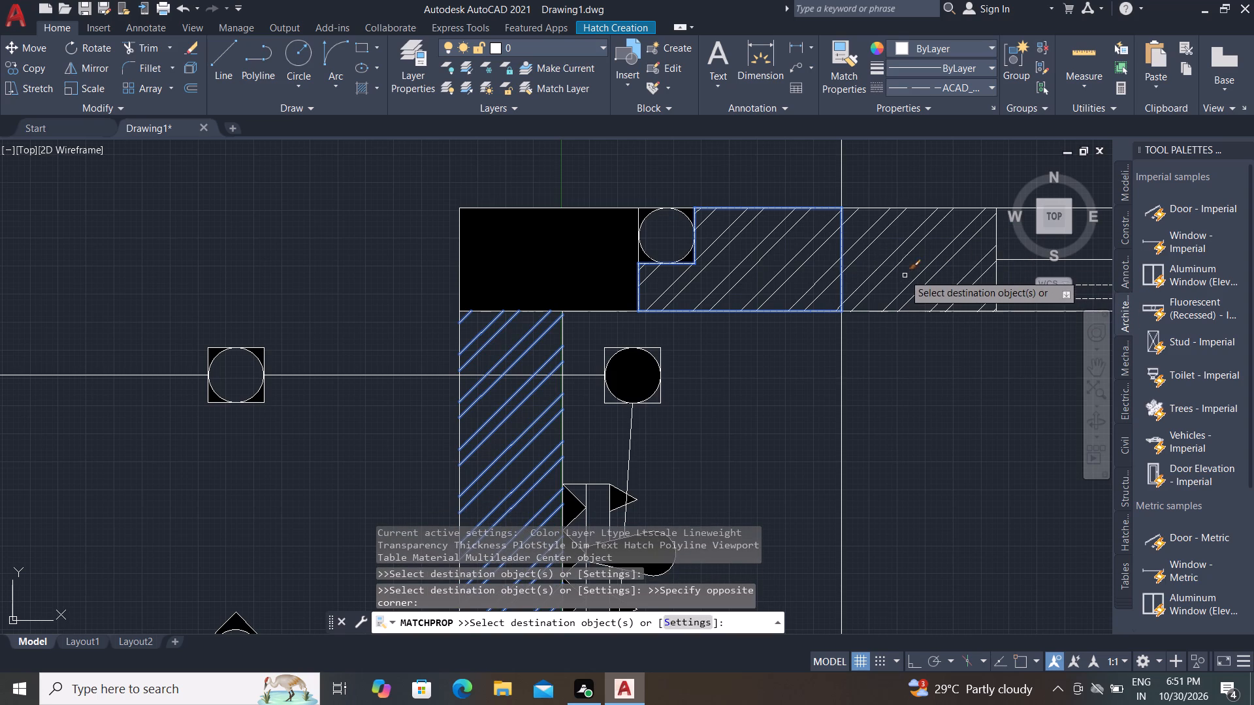
left_click(903, 272)
left_click(852, 238)
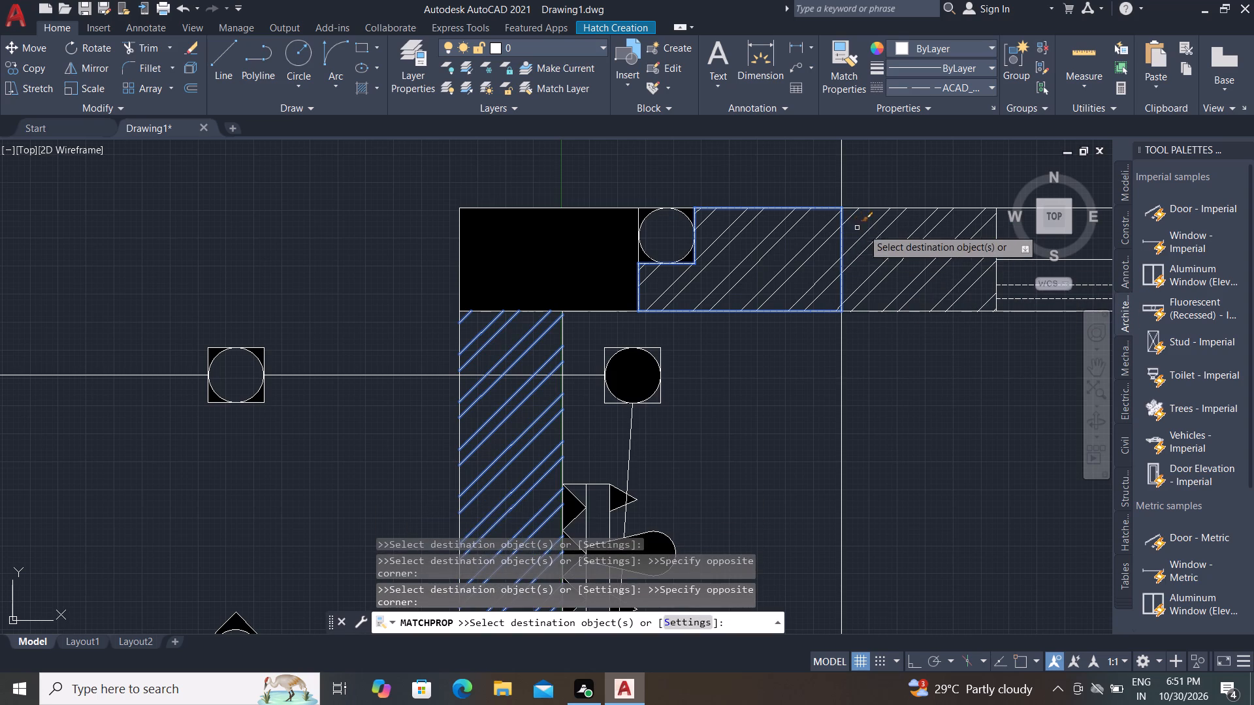
key("Escape")
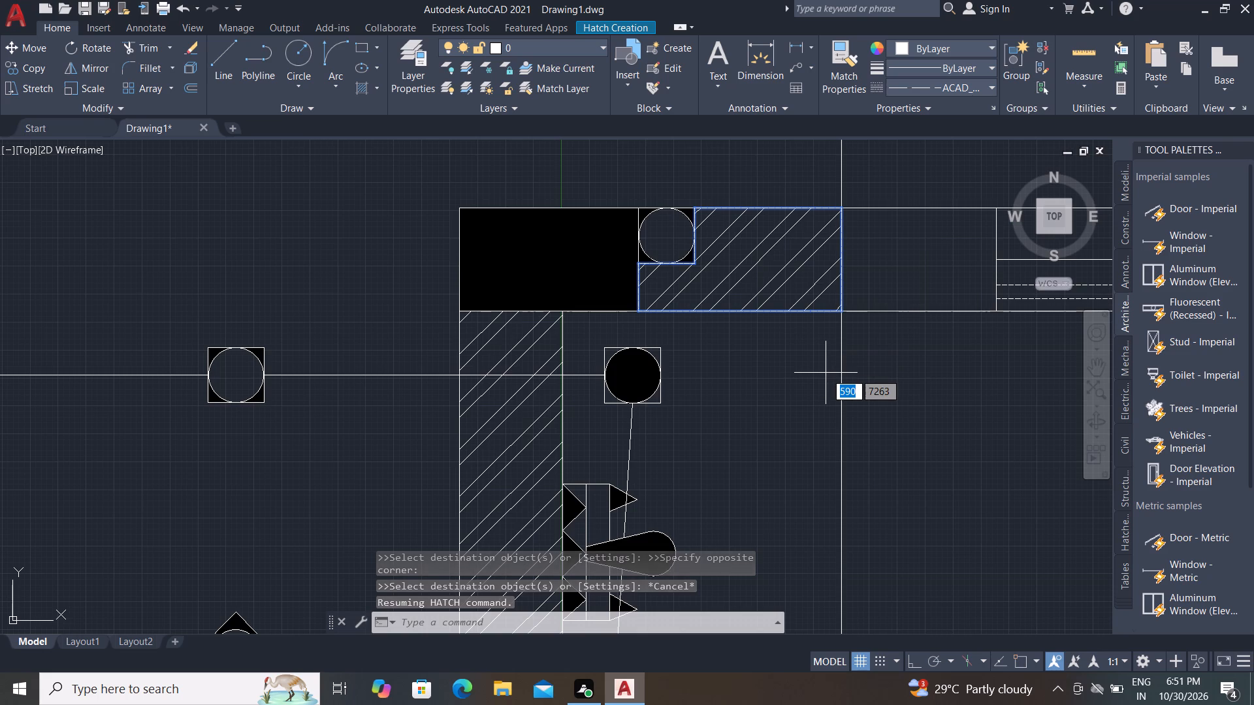
key("Escape")
key("Escape")
key("Escape")
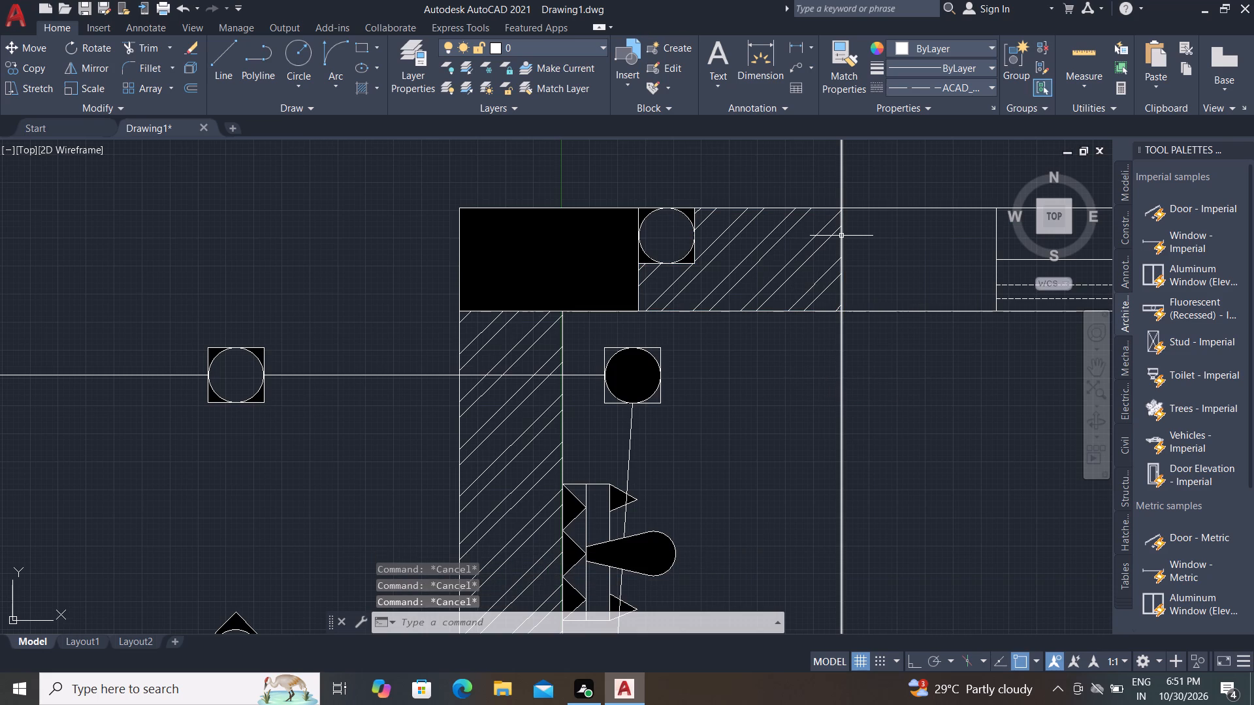
Hatch the top wall between the A section line and the window with ANSI32 at scale 200 and colour ByLayer.
type("H")
key("space")
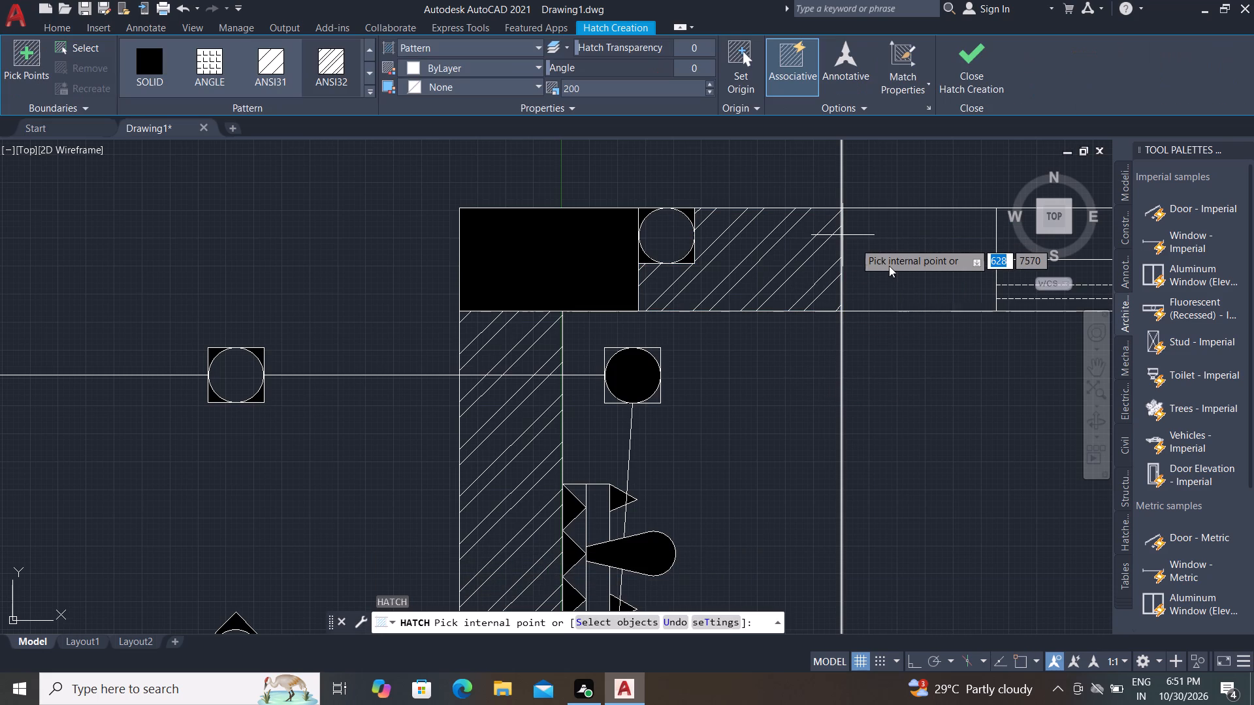
left_click(900, 270)
left_click(909, 272)
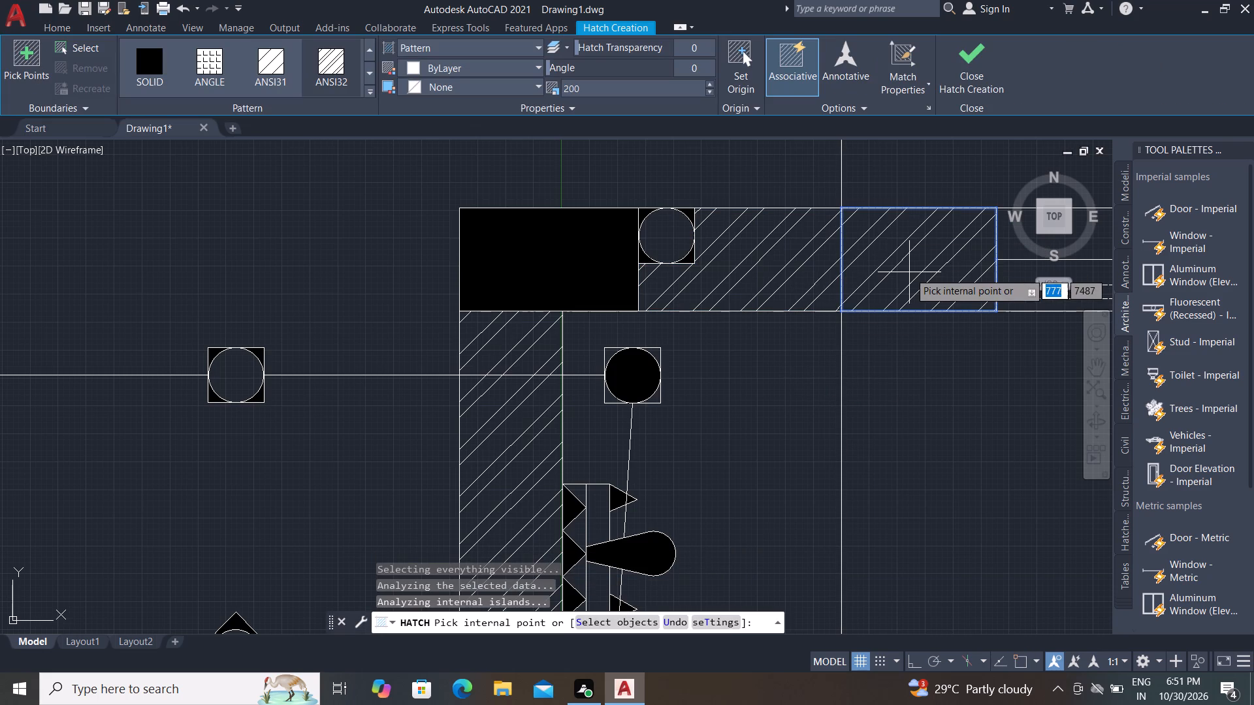
key("Escape")
key("Escape")
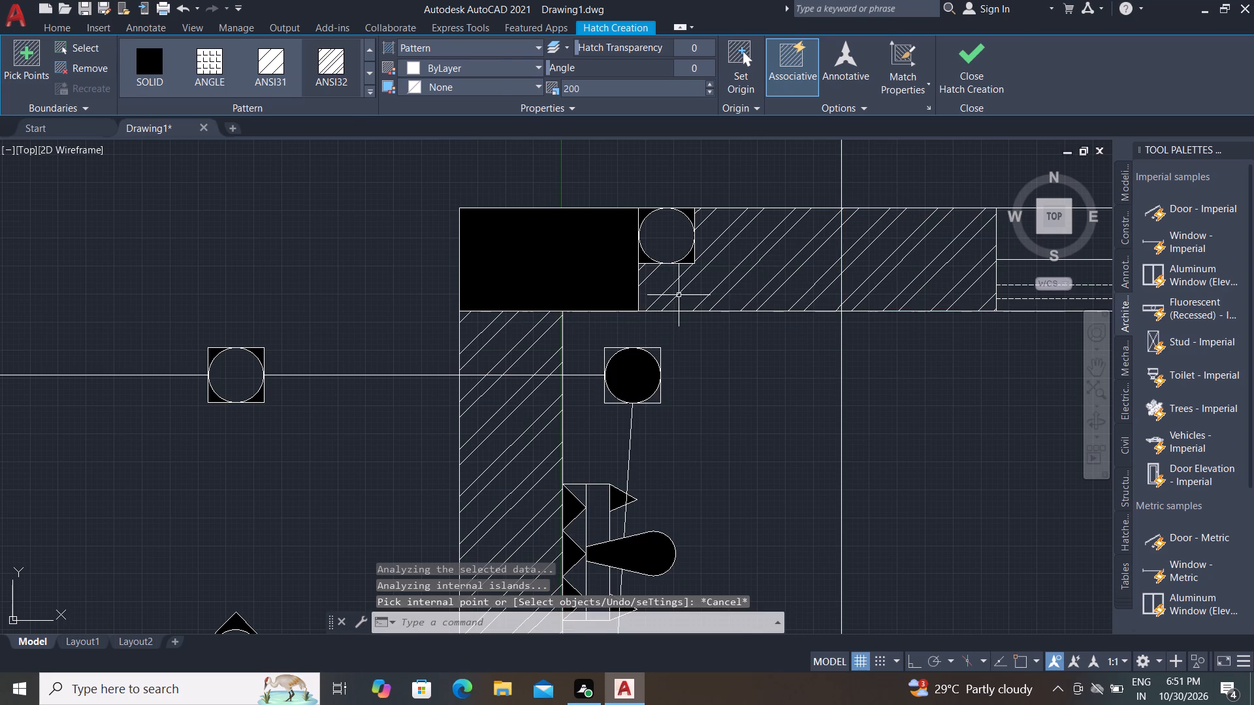
scroll(675, 277, "down", 3)
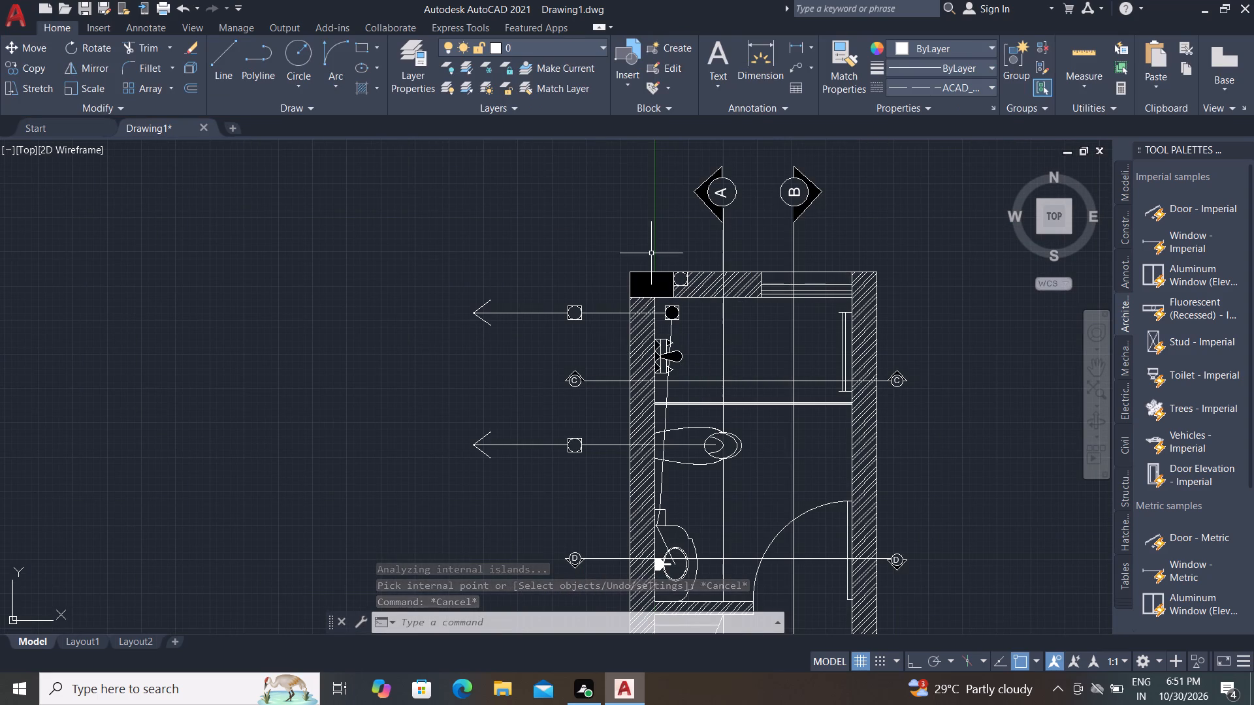
Add a multileader reading R.W.P from the top of the copied square-and-circle symbol, with its landing above the black column.
scroll(665, 263, "up", 2)
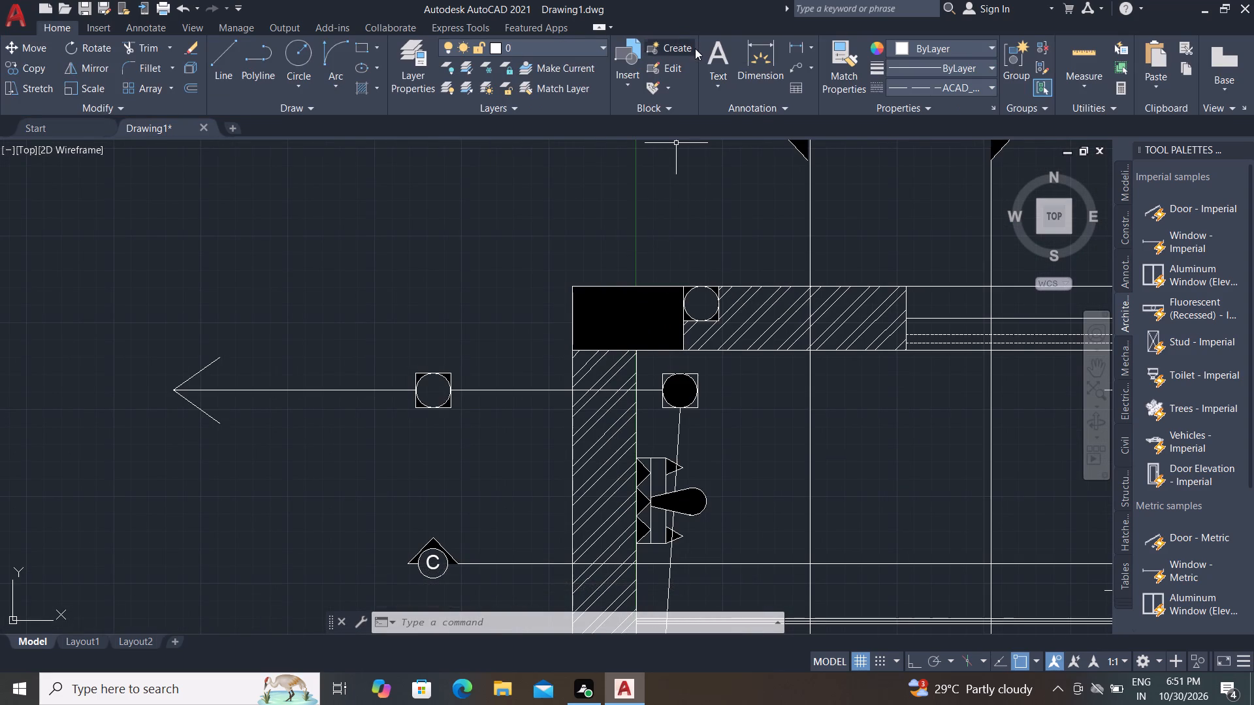
left_click(792, 67)
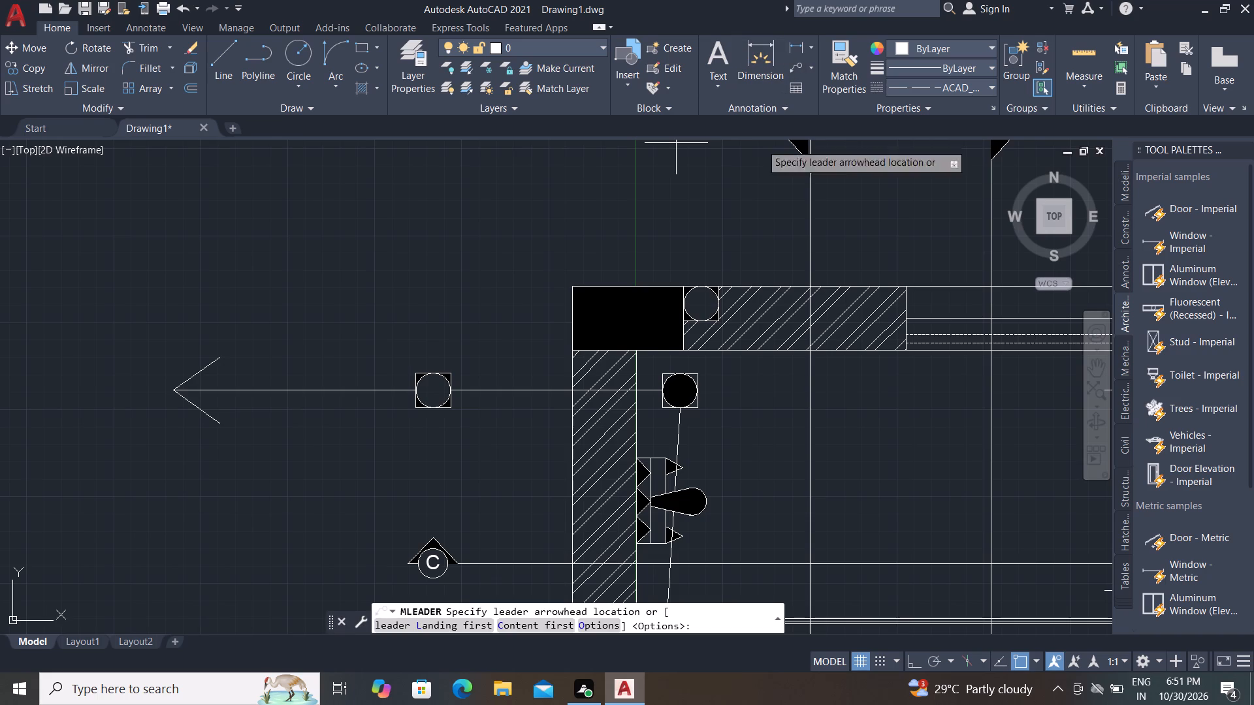
left_click(698, 289)
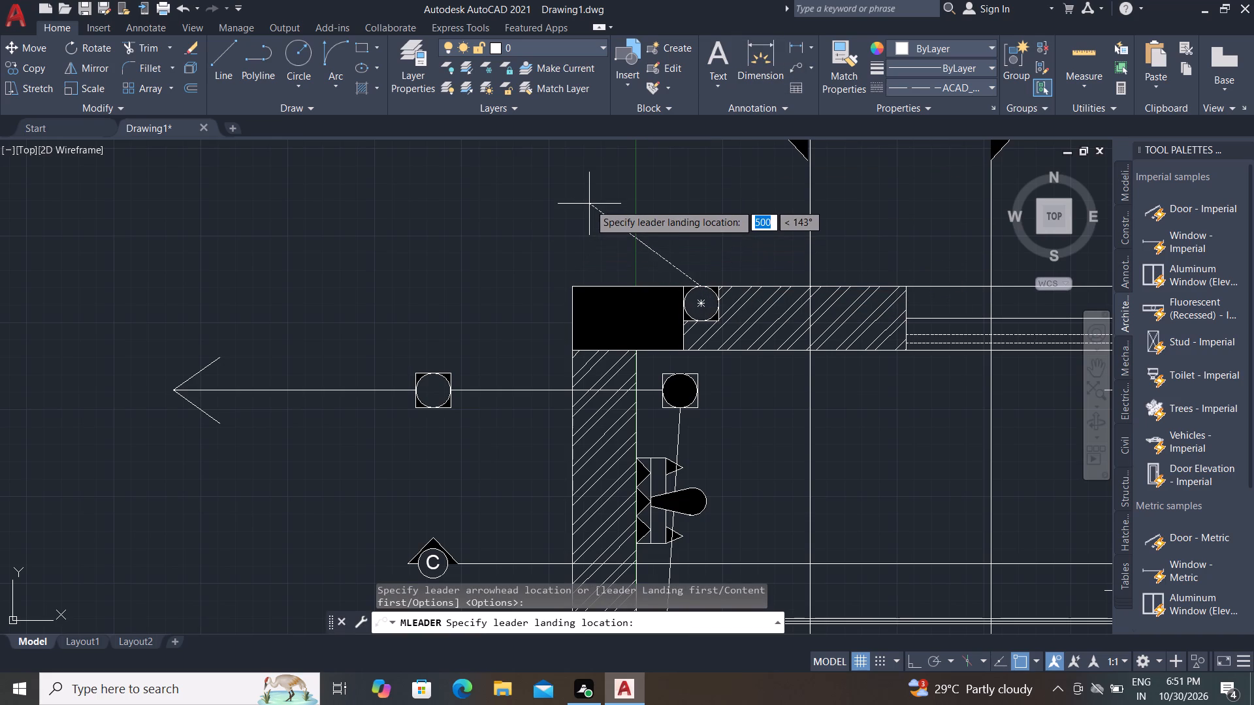
left_click(591, 204)
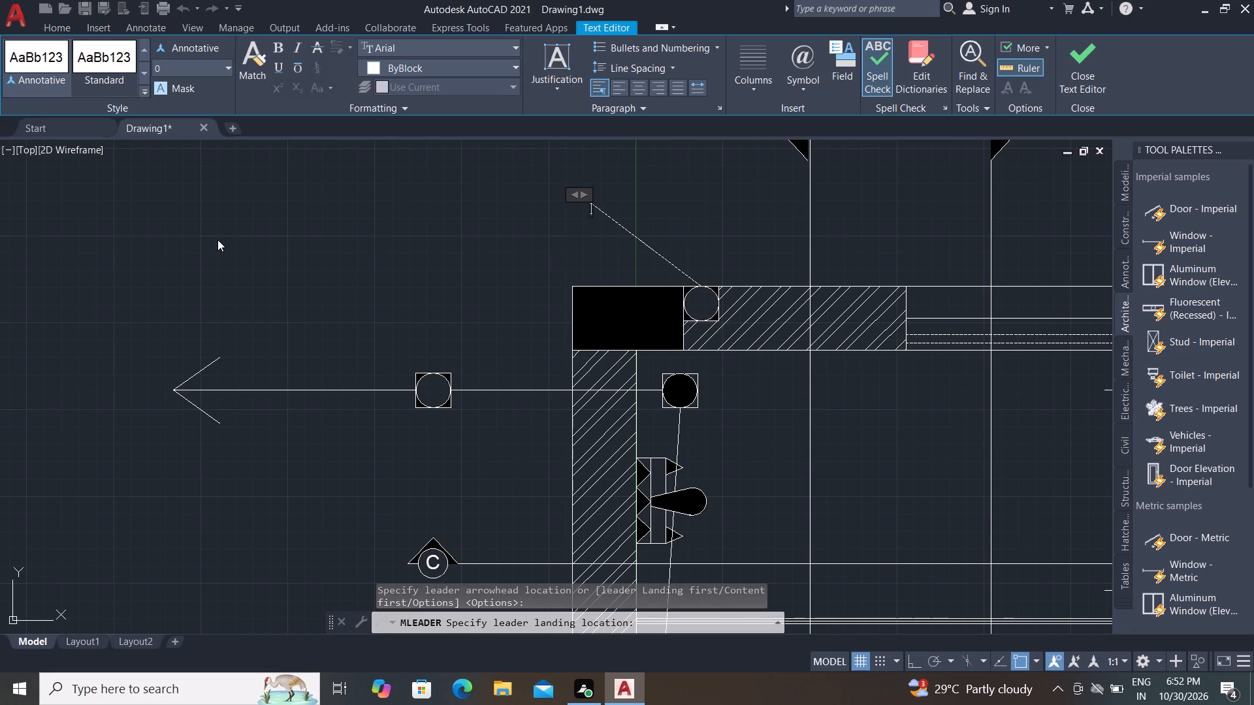
type("R.W.P")
key("space")
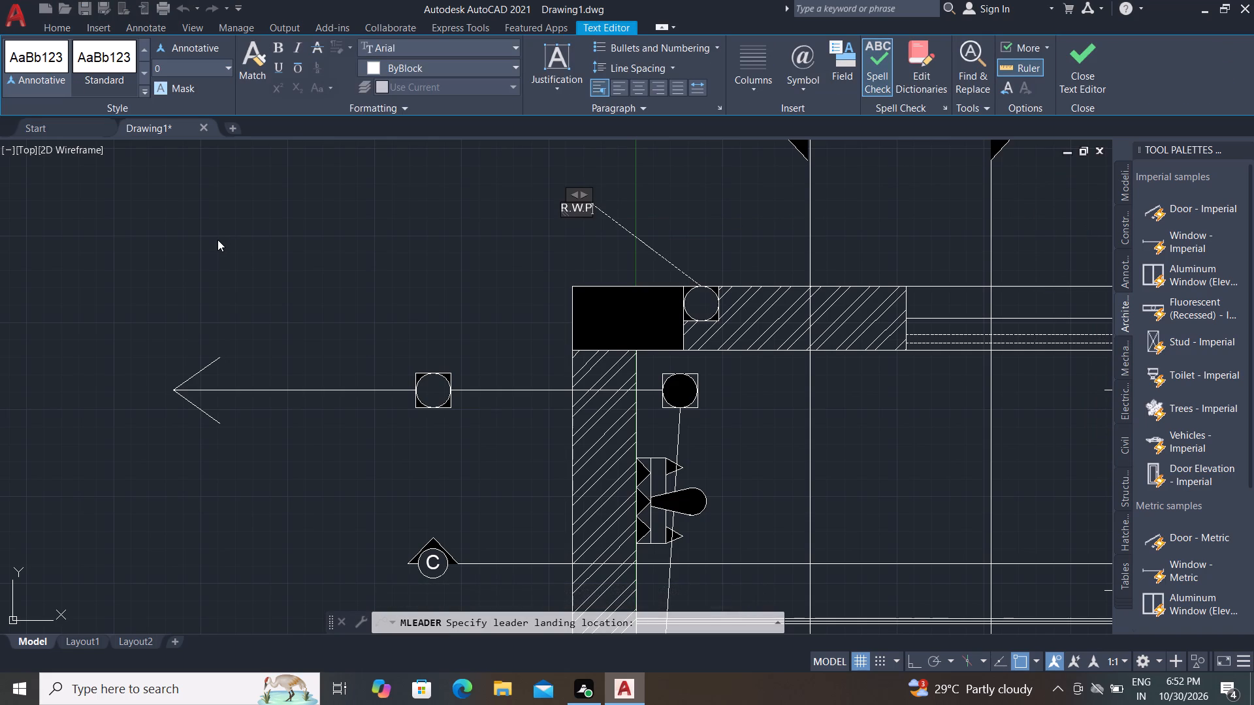
Set the R.W.P leader text height to 100 and finish the text.
scroll(541, 198, "up", 1)
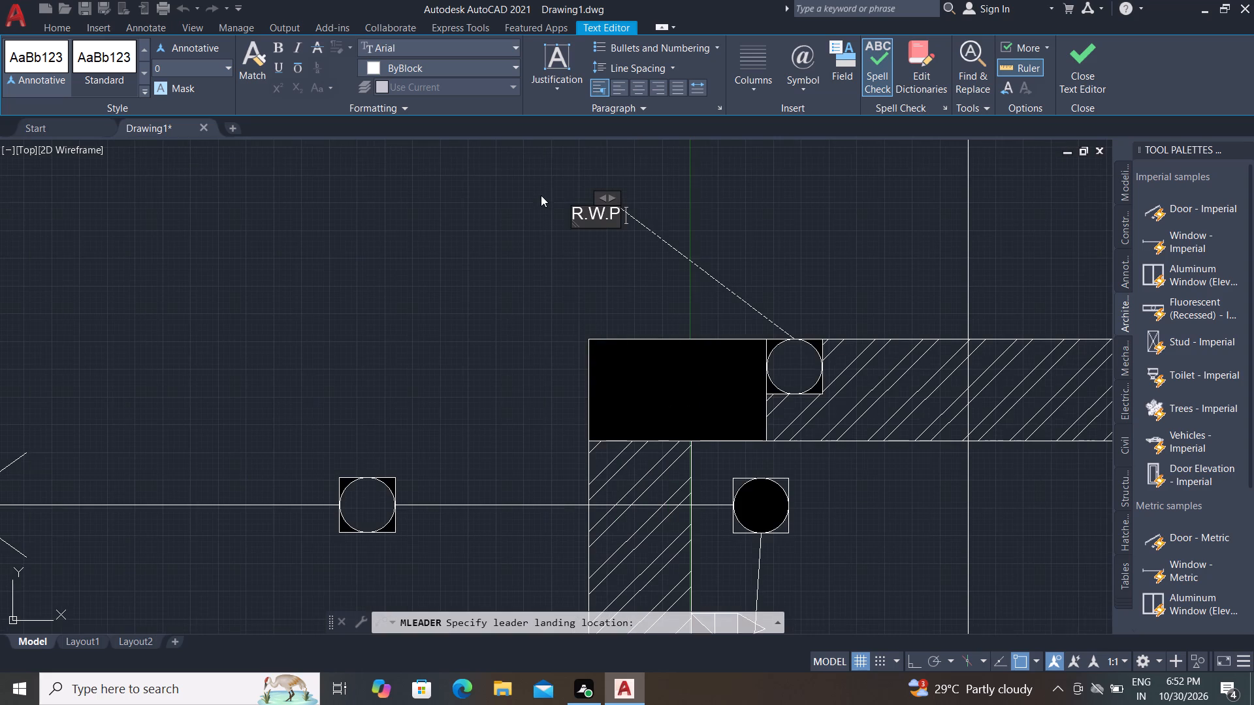
scroll(626, 218, "up", 3)
double_click(587, 217)
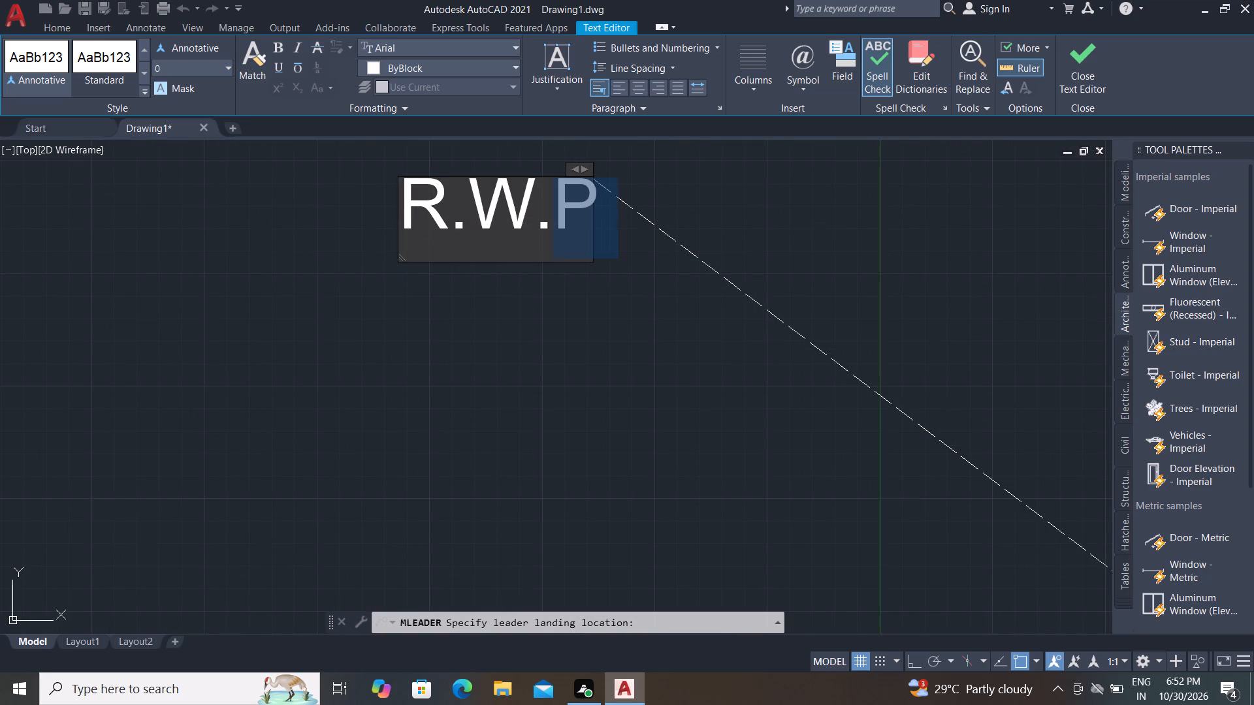
triple_click(586, 217)
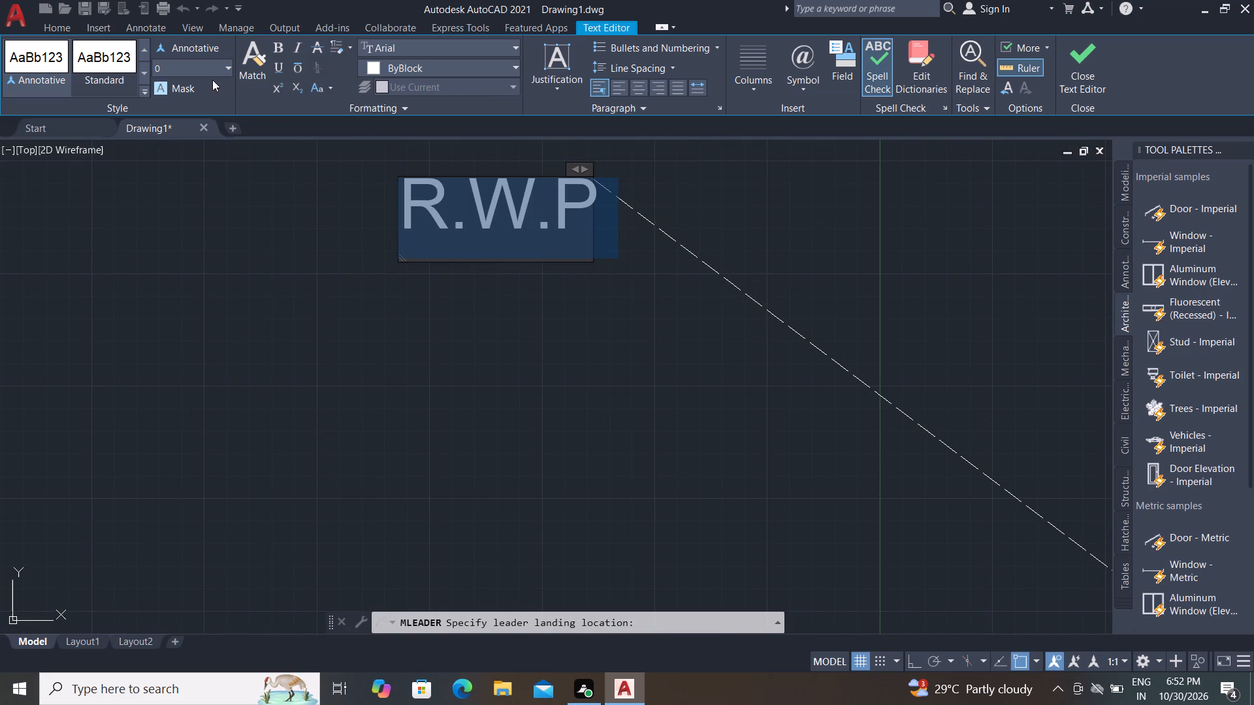
left_click(204, 70)
key("BackSpace")
type("100")
key("Return")
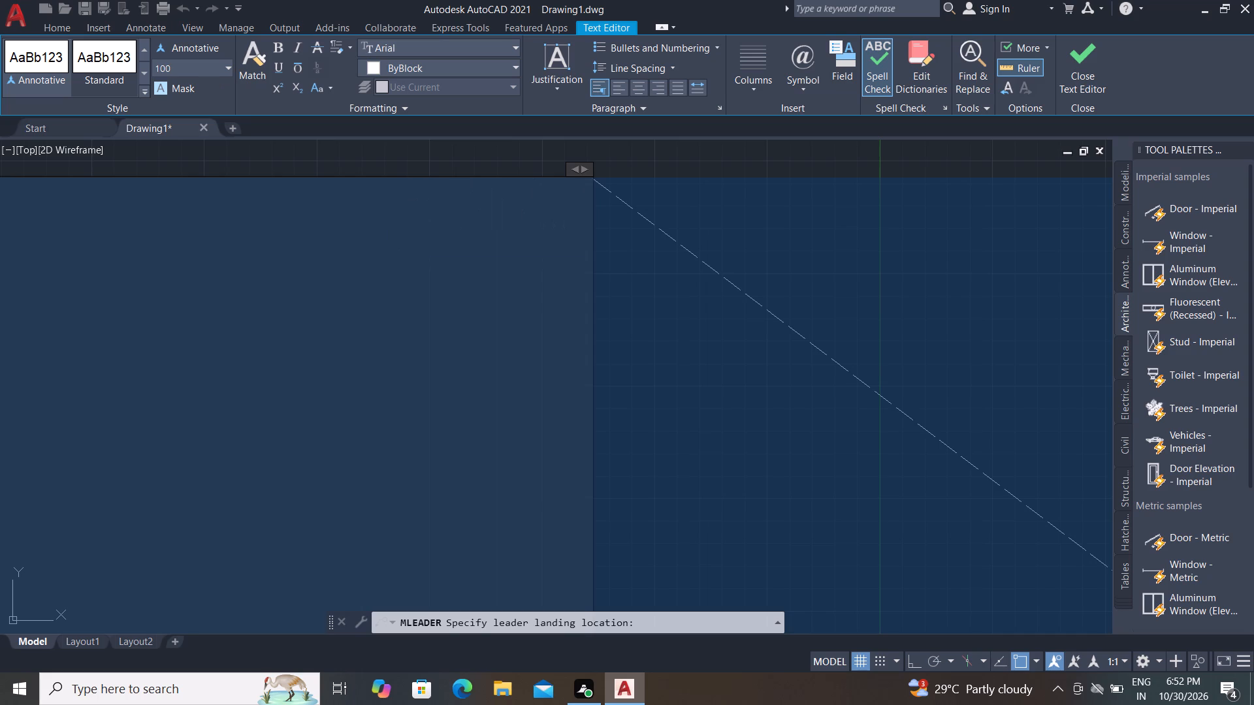
scroll(280, 277, "down", 3)
left_click(287, 263)
left_click(526, 216)
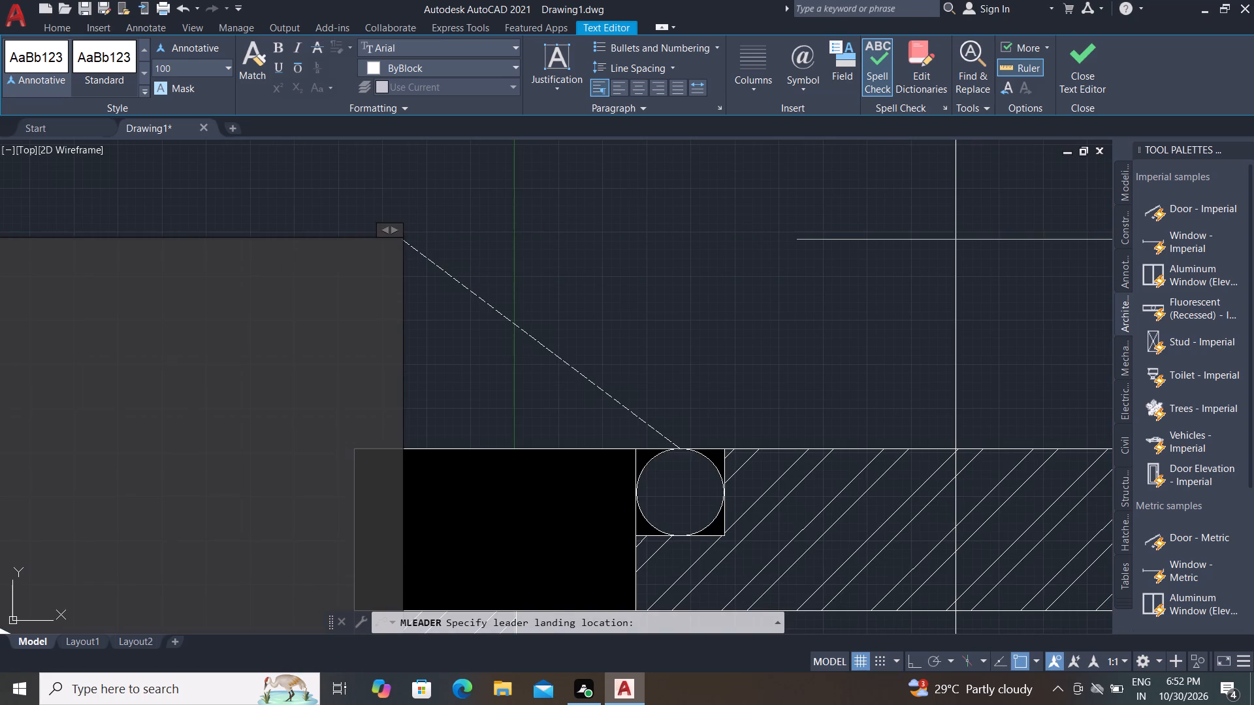
Stretch the R.W.P leader's landing horizontally outward by about 590, away from the bend.
scroll(338, 246, "up", 3)
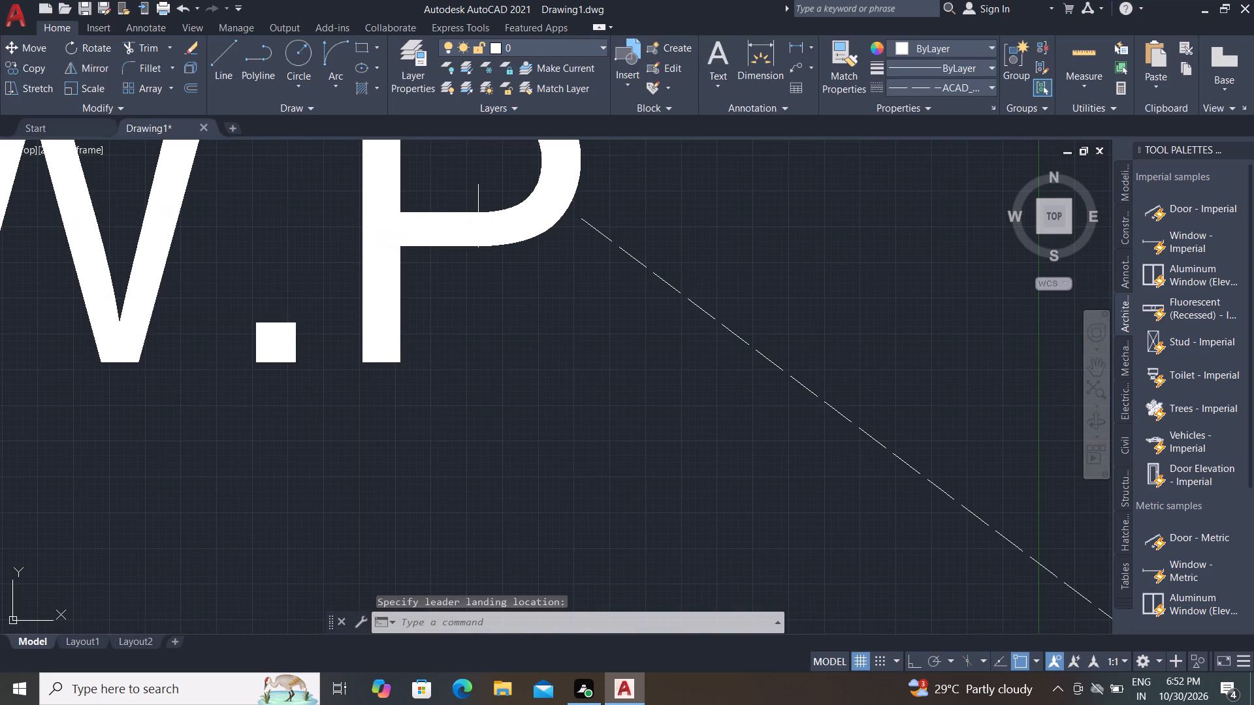
left_click(479, 217)
left_click(590, 228)
left_click(587, 222)
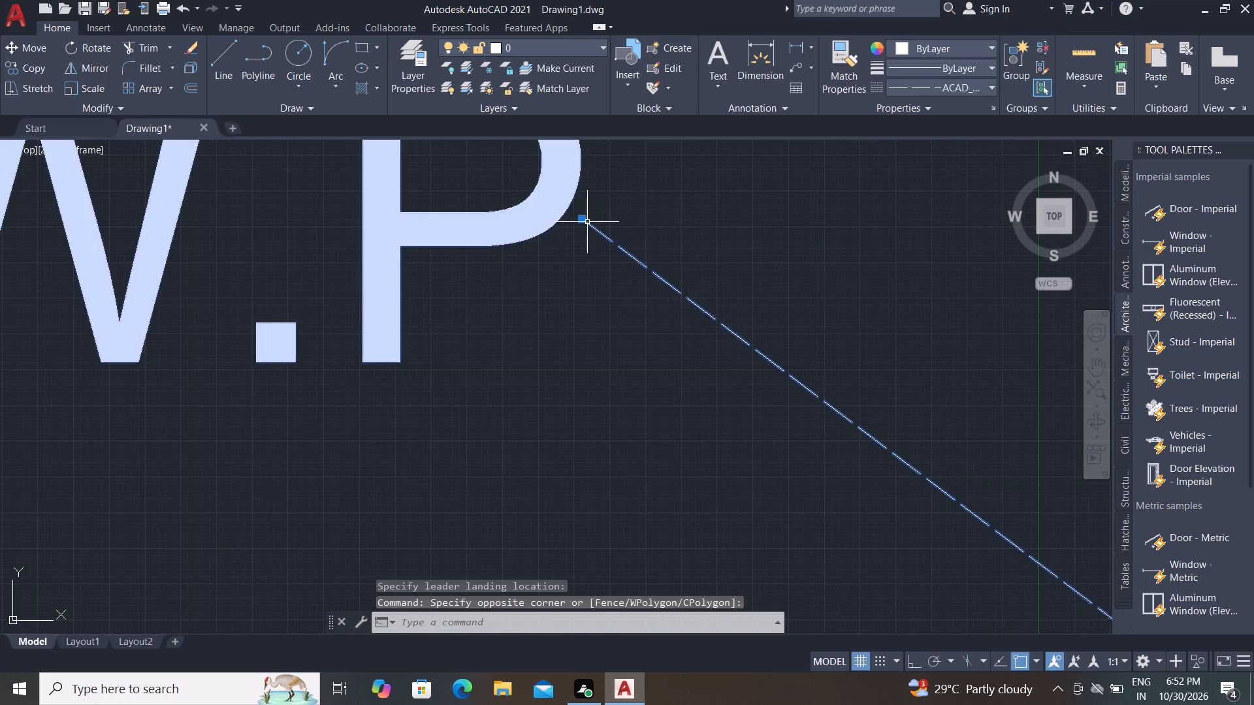
scroll(583, 220, "up", 10)
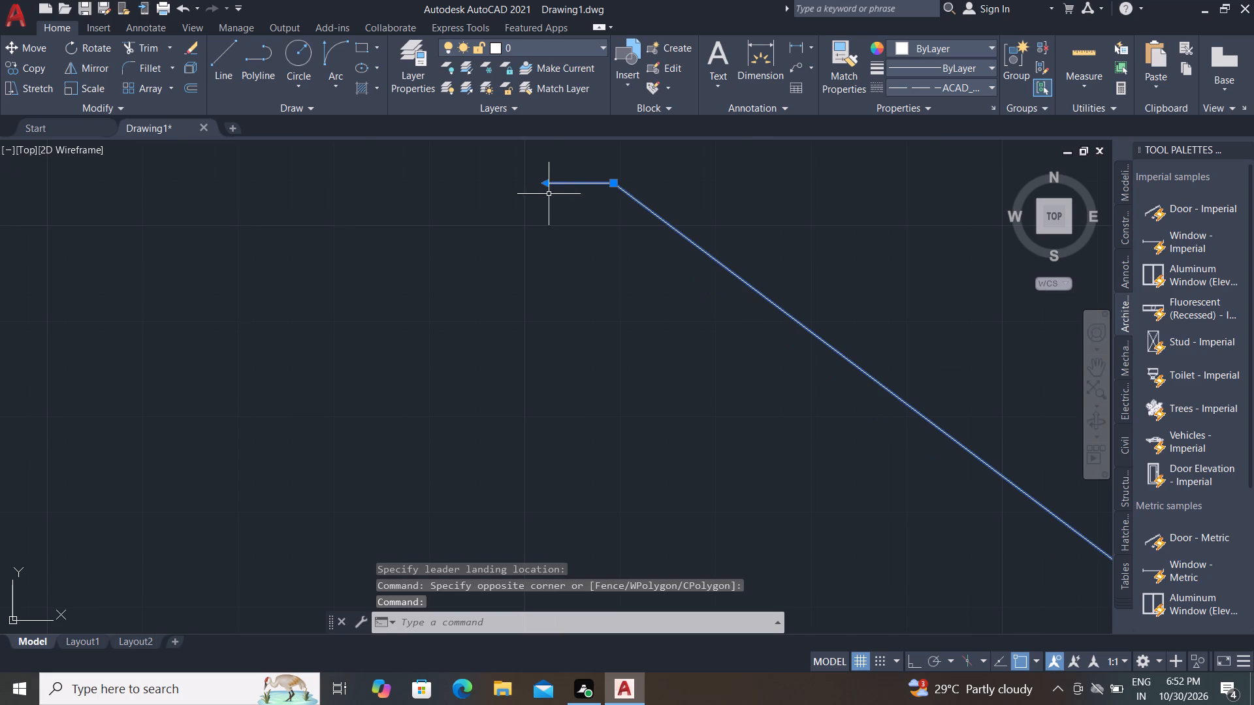
left_click(545, 184)
scroll(376, 217, "down", 3)
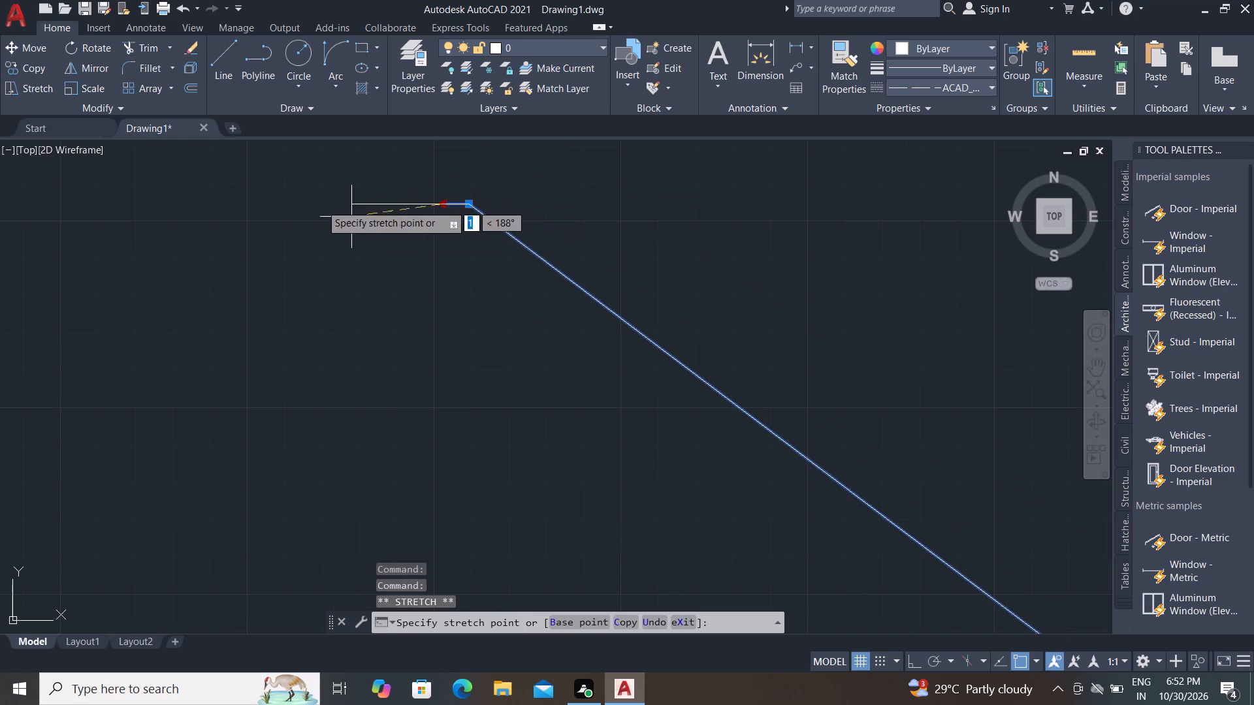
scroll(242, 204, "down", 5)
left_click(5, 215)
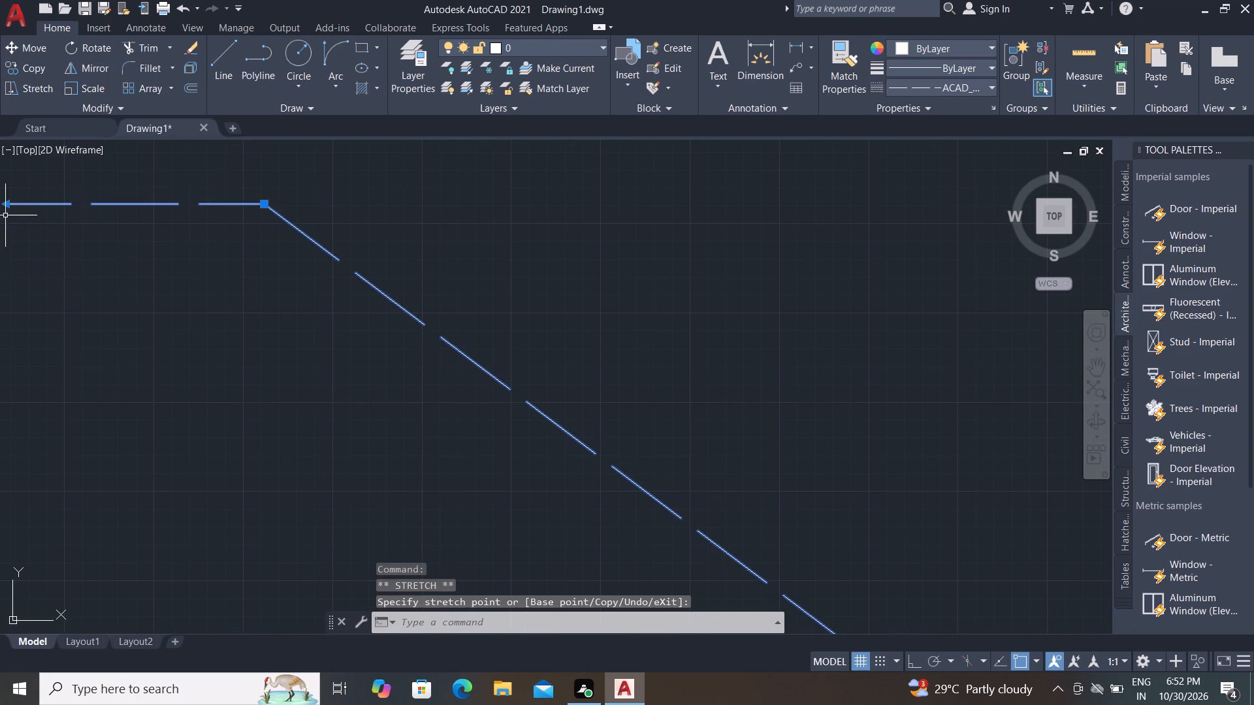
scroll(222, 294, "down", 6)
middle_click_drag(221, 326, 428, 343)
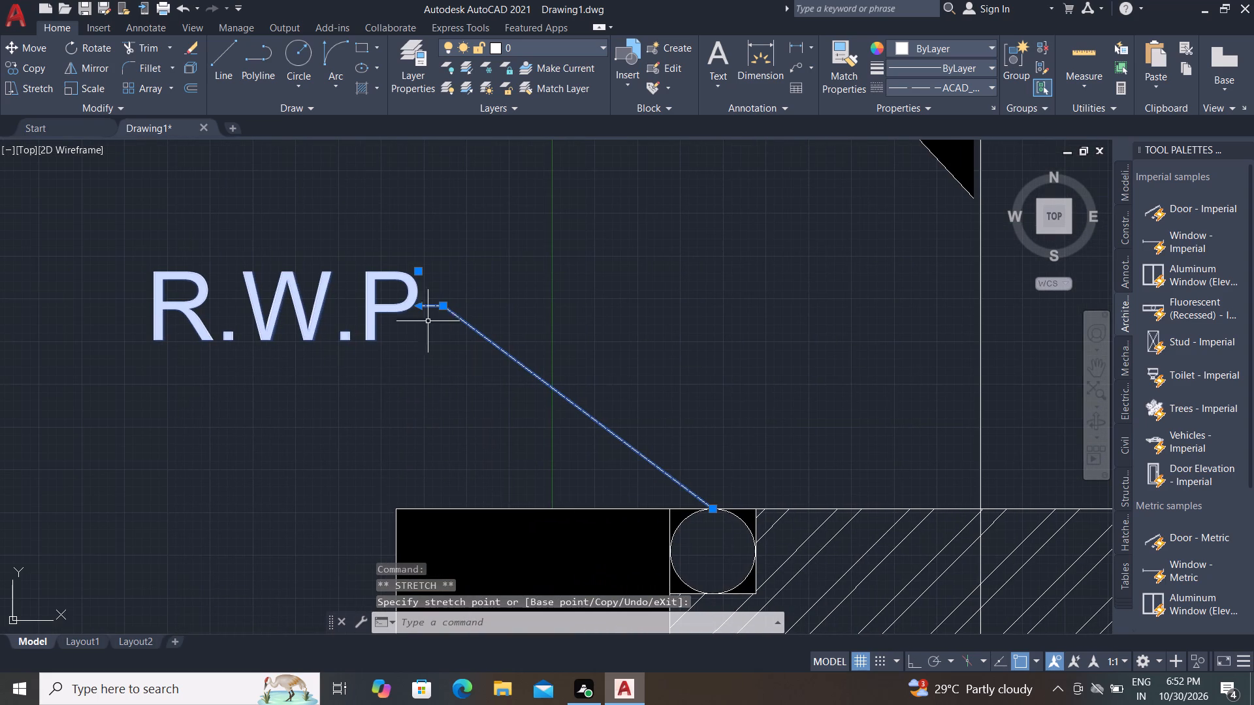
left_click(420, 305)
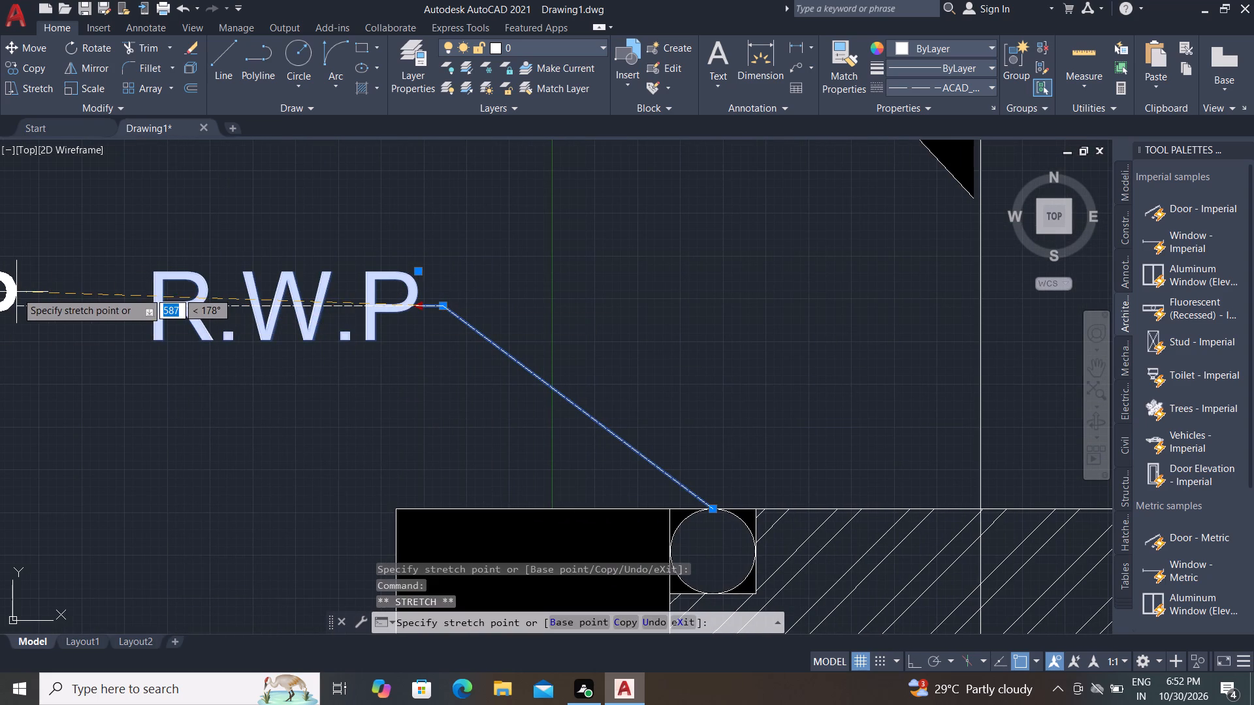
left_click(16, 292)
scroll(298, 375, "down", 3)
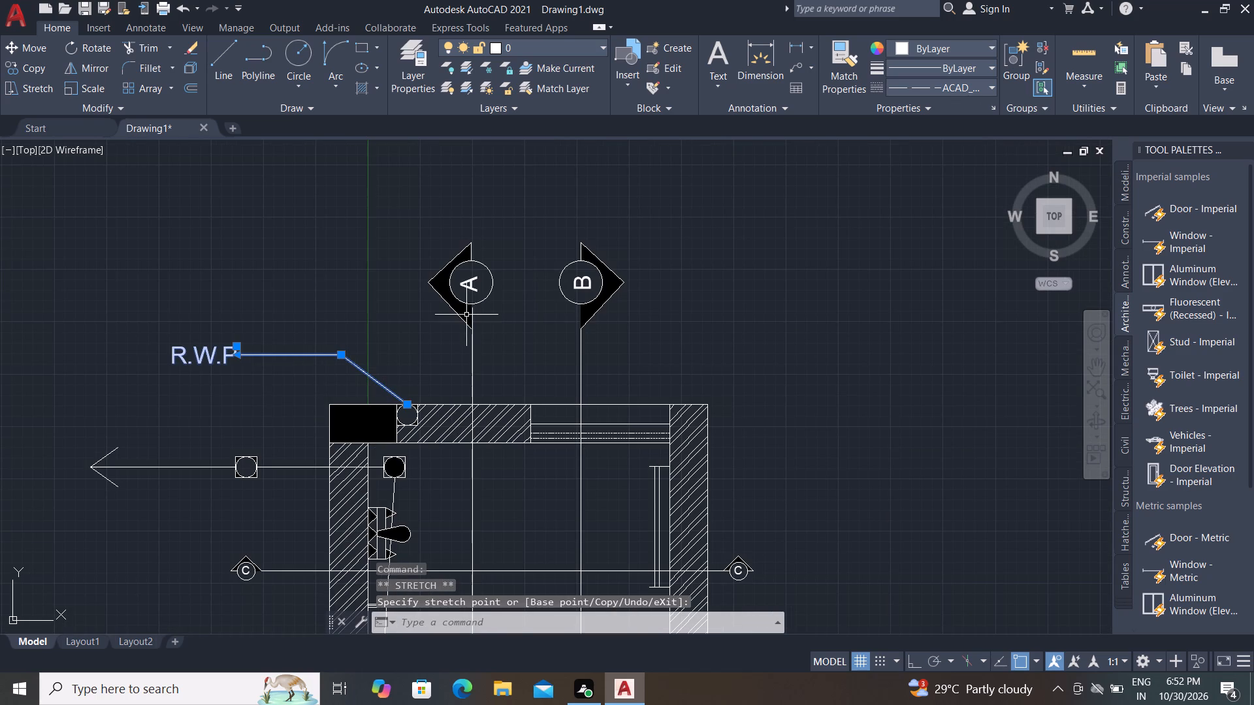
scroll(204, 352, "up", 2)
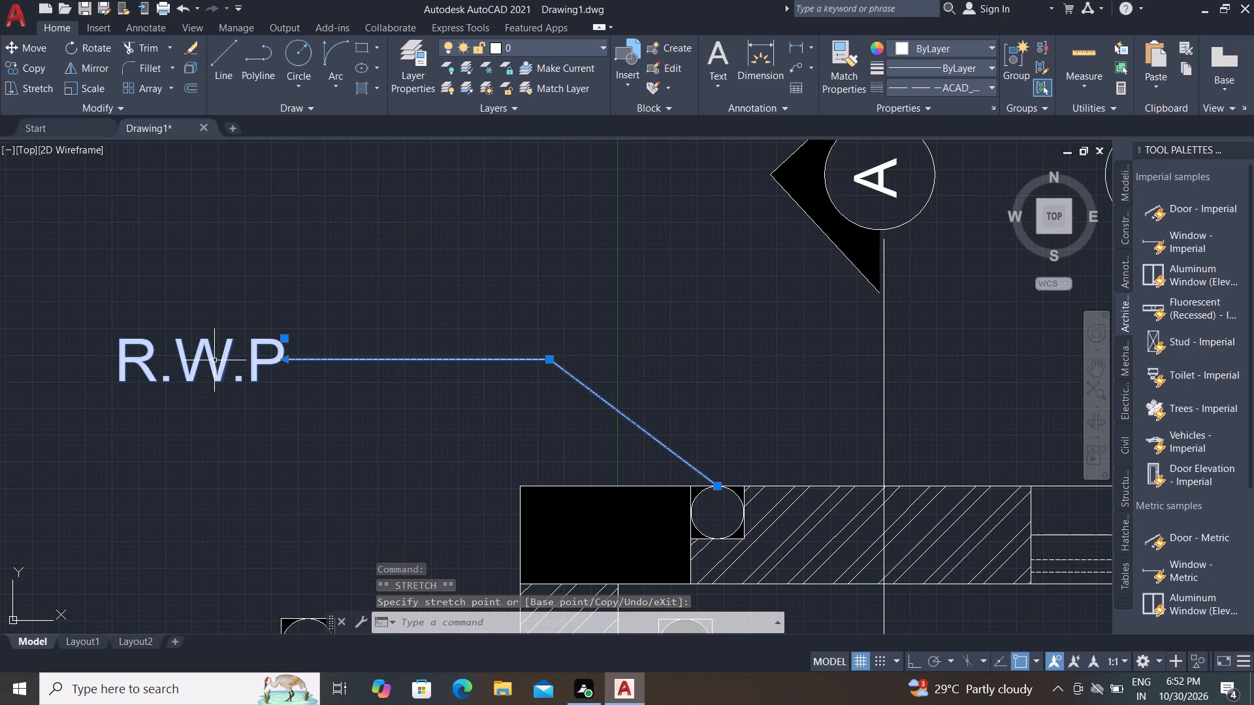
key("Escape")
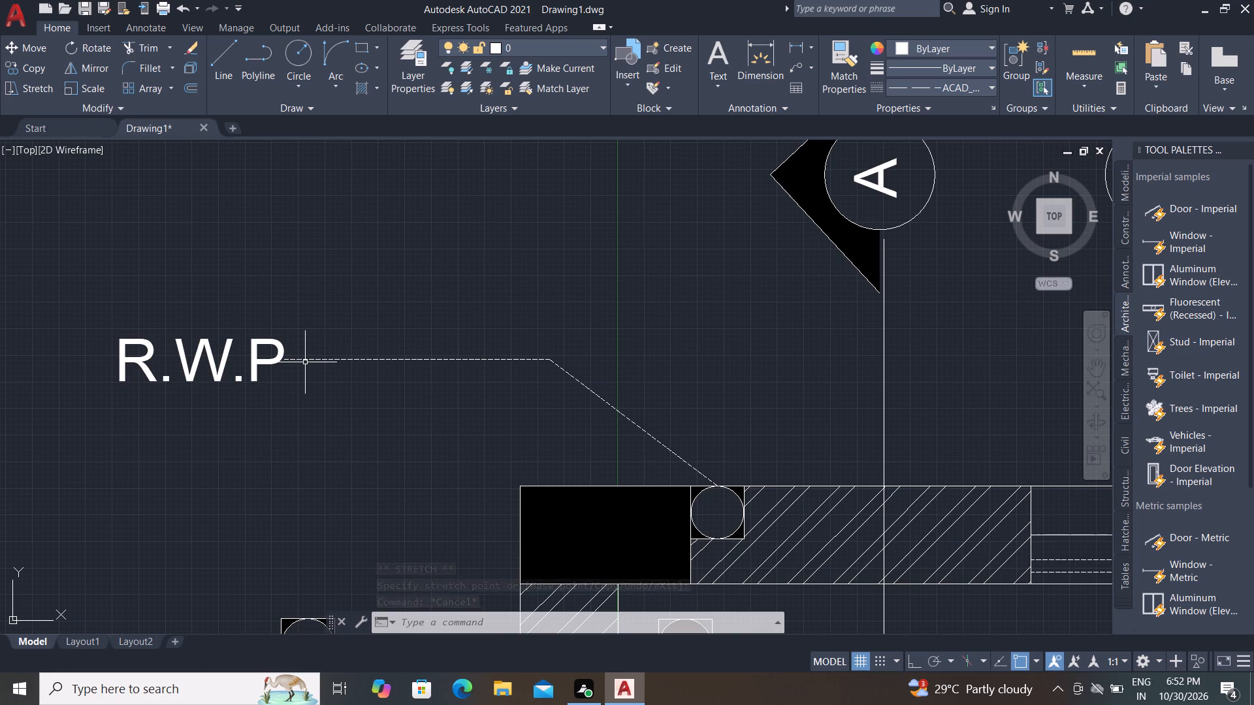
Stretch the R.W.P text end of the leader landing farther outward, beyond the black column.
left_click(305, 362)
left_click(295, 360)
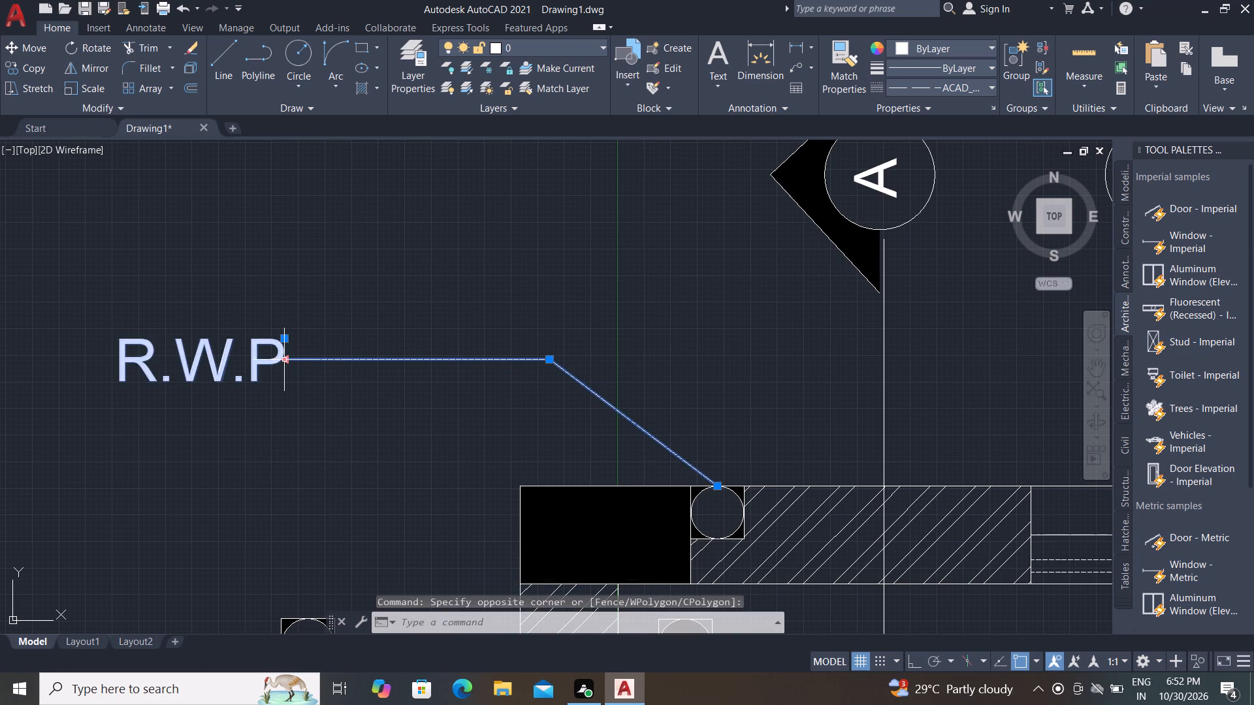
left_click(283, 358)
scroll(120, 345, "down", 1)
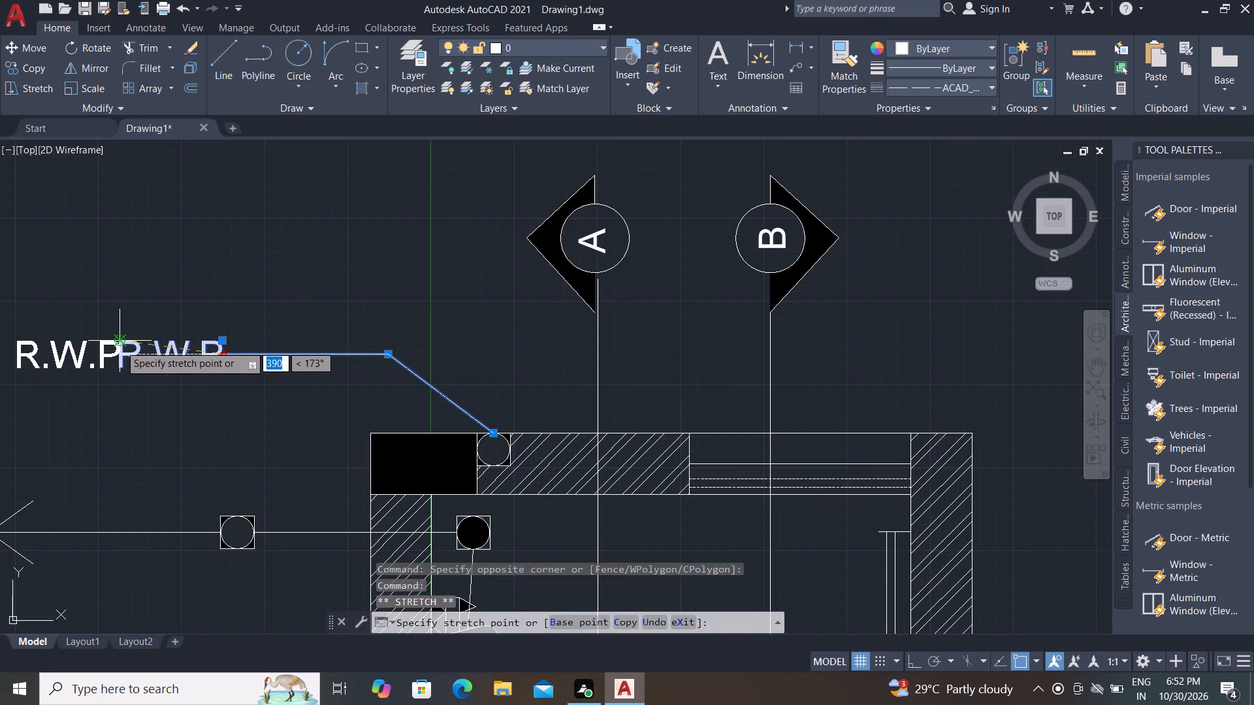
left_click(108, 347)
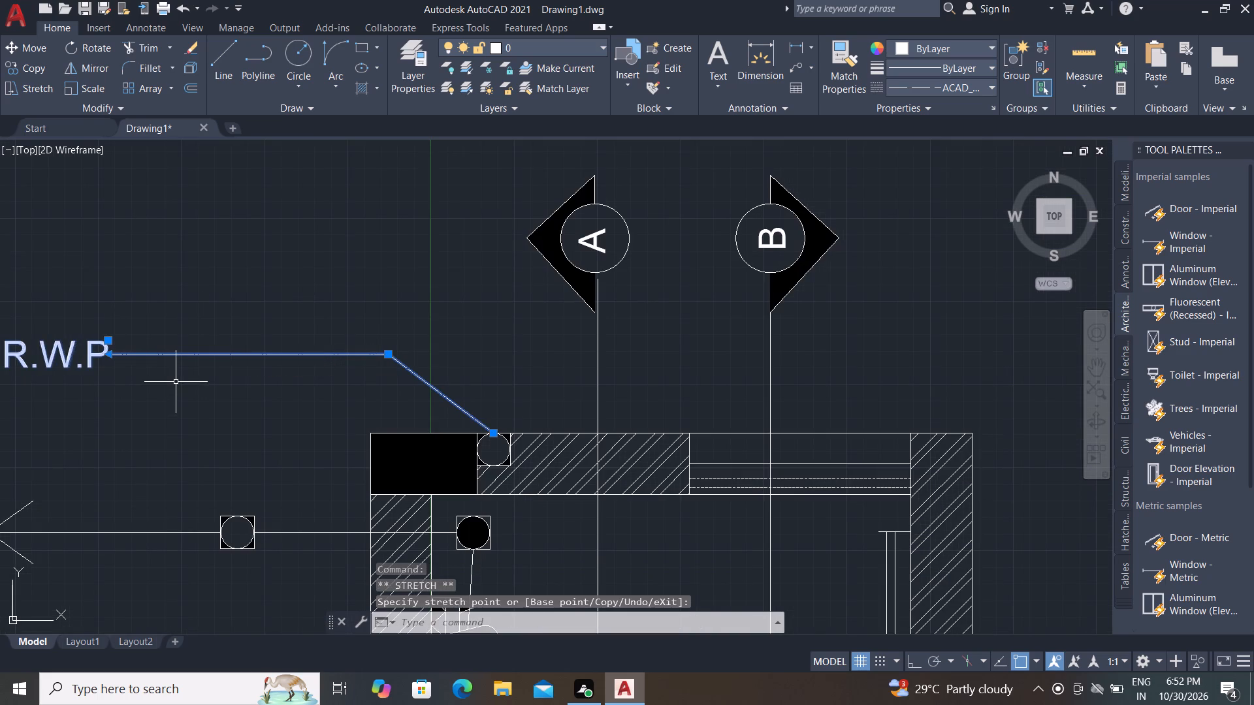
key("Escape")
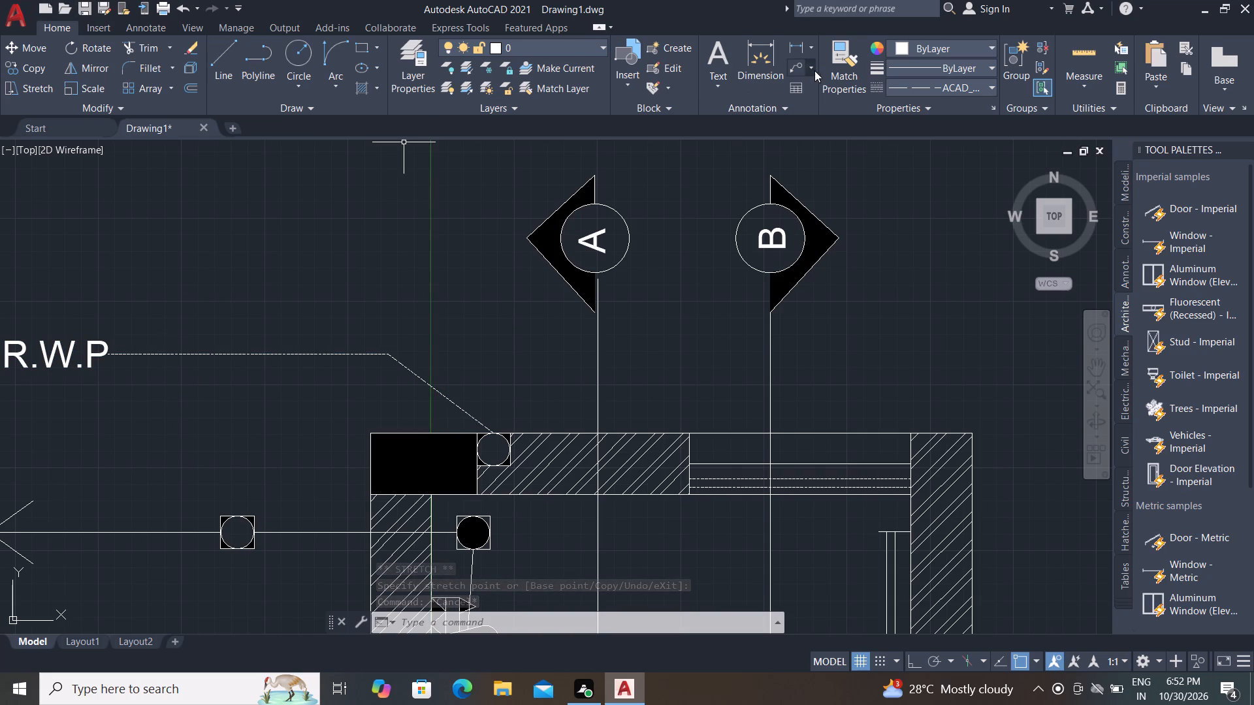
Match the R.W.P leader's properties to the A section line.
left_click(841, 80)
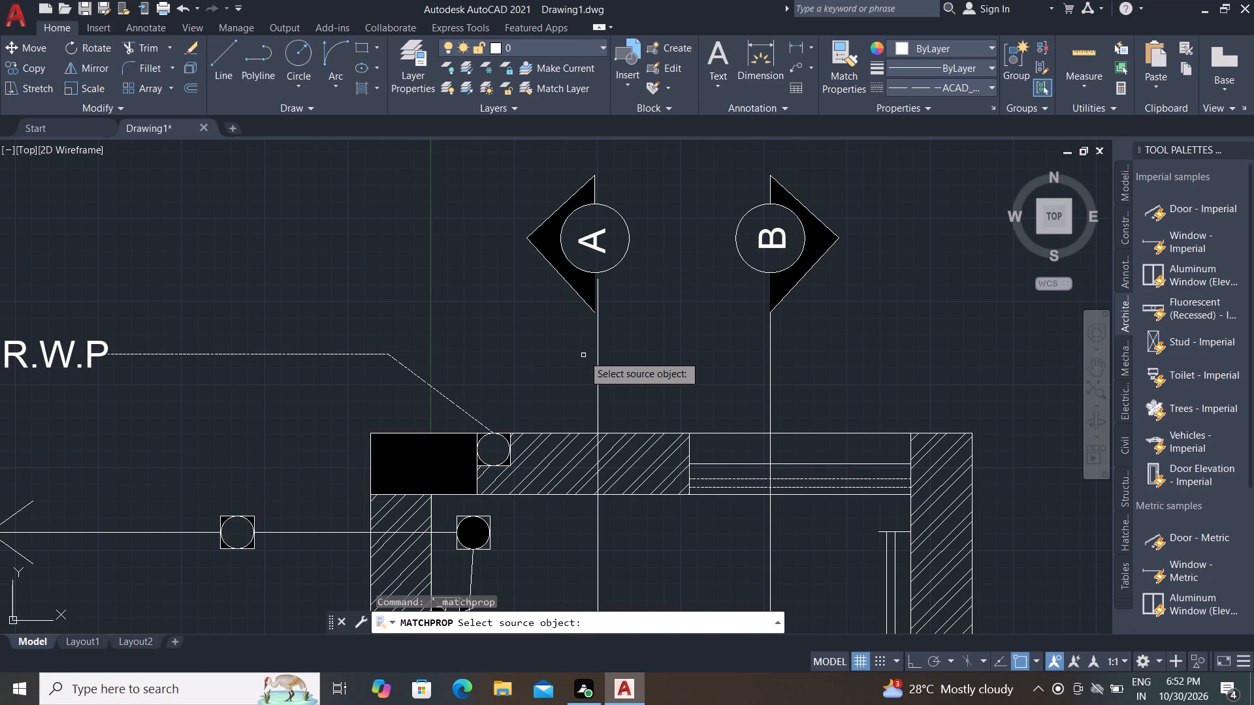
left_click(599, 352)
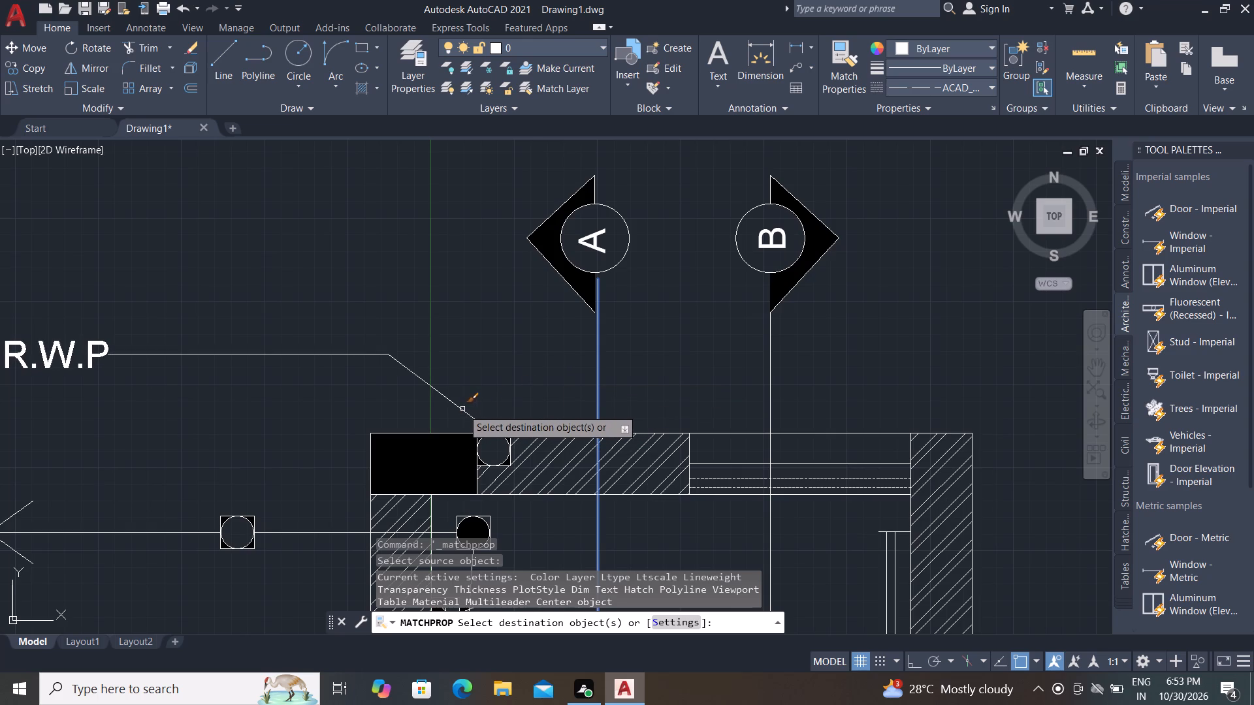
left_click(462, 409)
key("Escape")
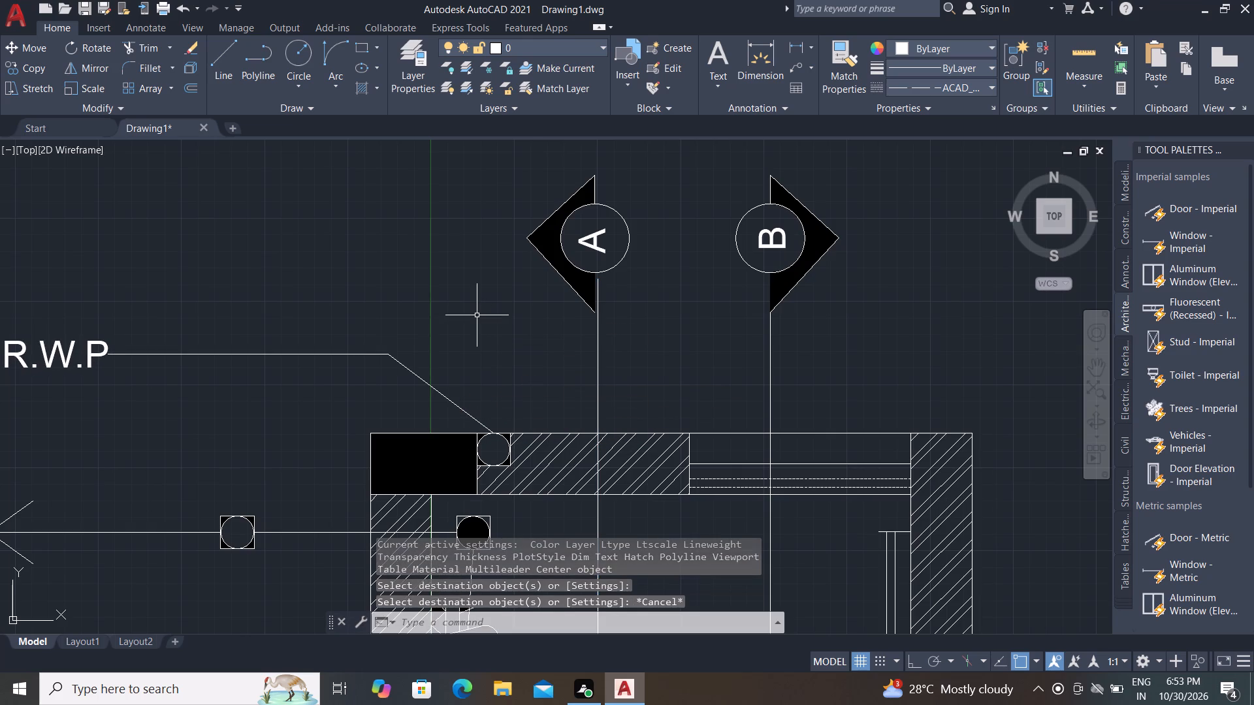
Move the top A section marker about 10 horizontally so its triangle's lower corner meets the end of its section line.
scroll(600, 294, "up", 2)
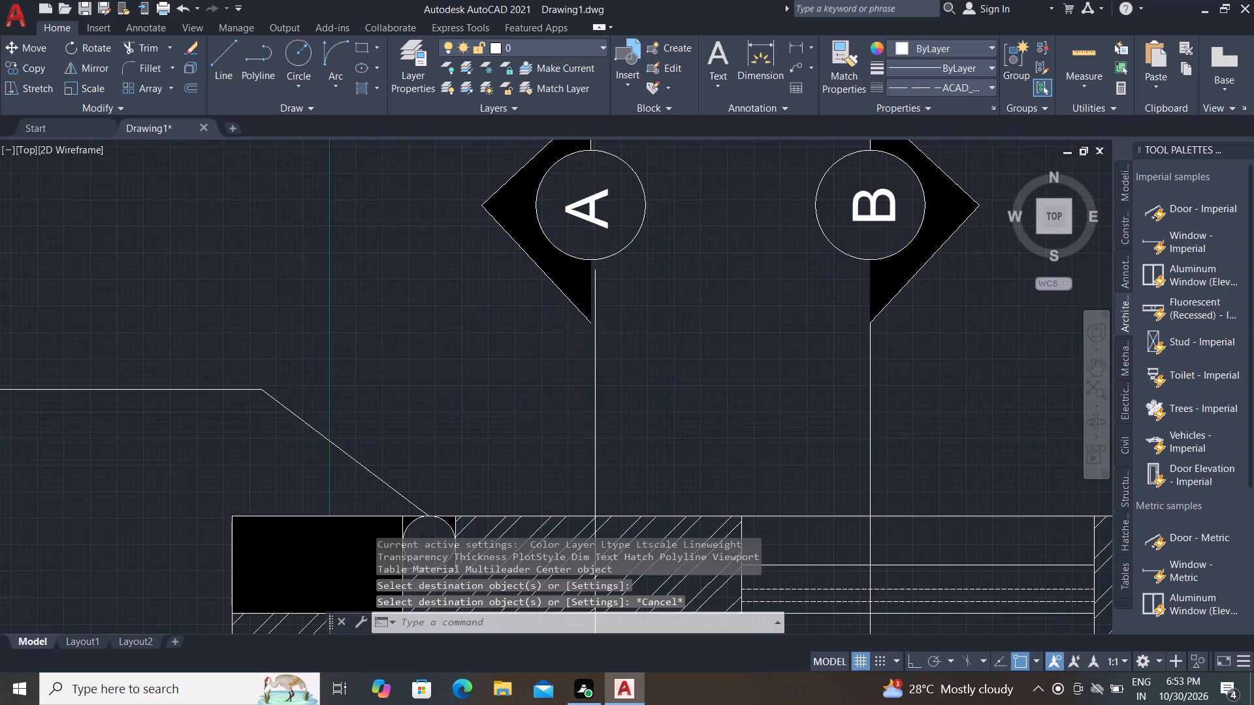
scroll(598, 334, "up", 1)
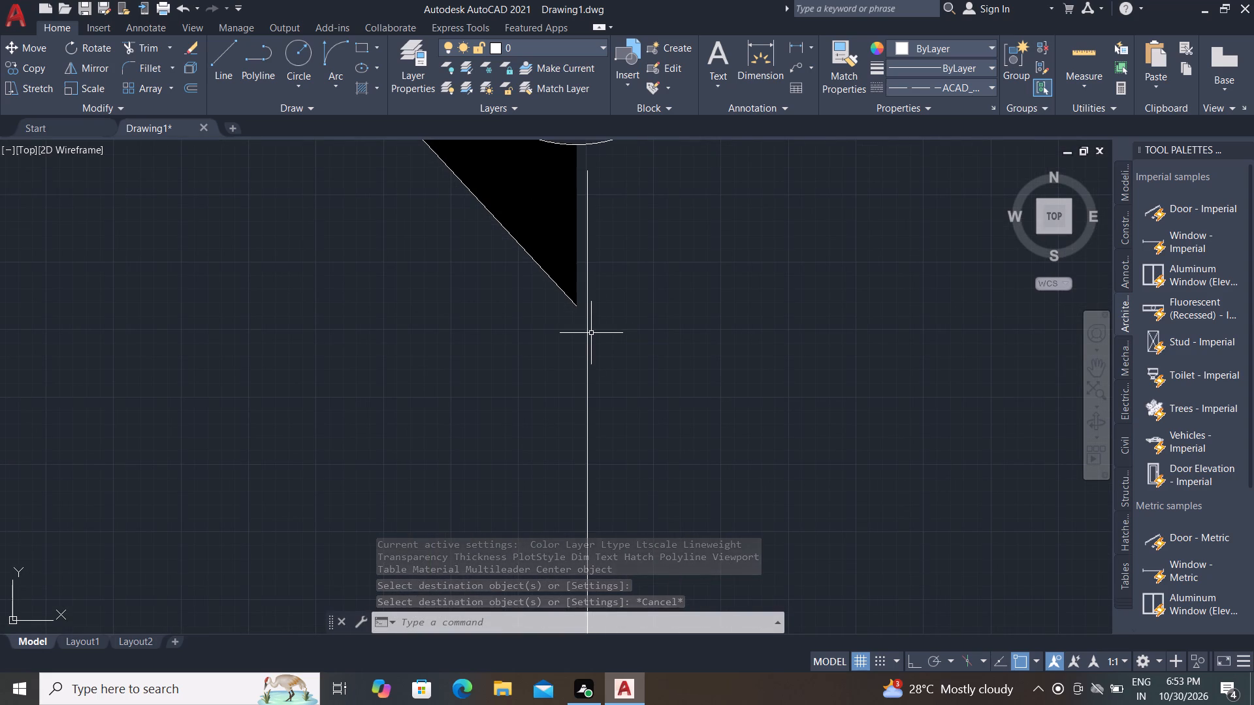
scroll(591, 334, "down", 3)
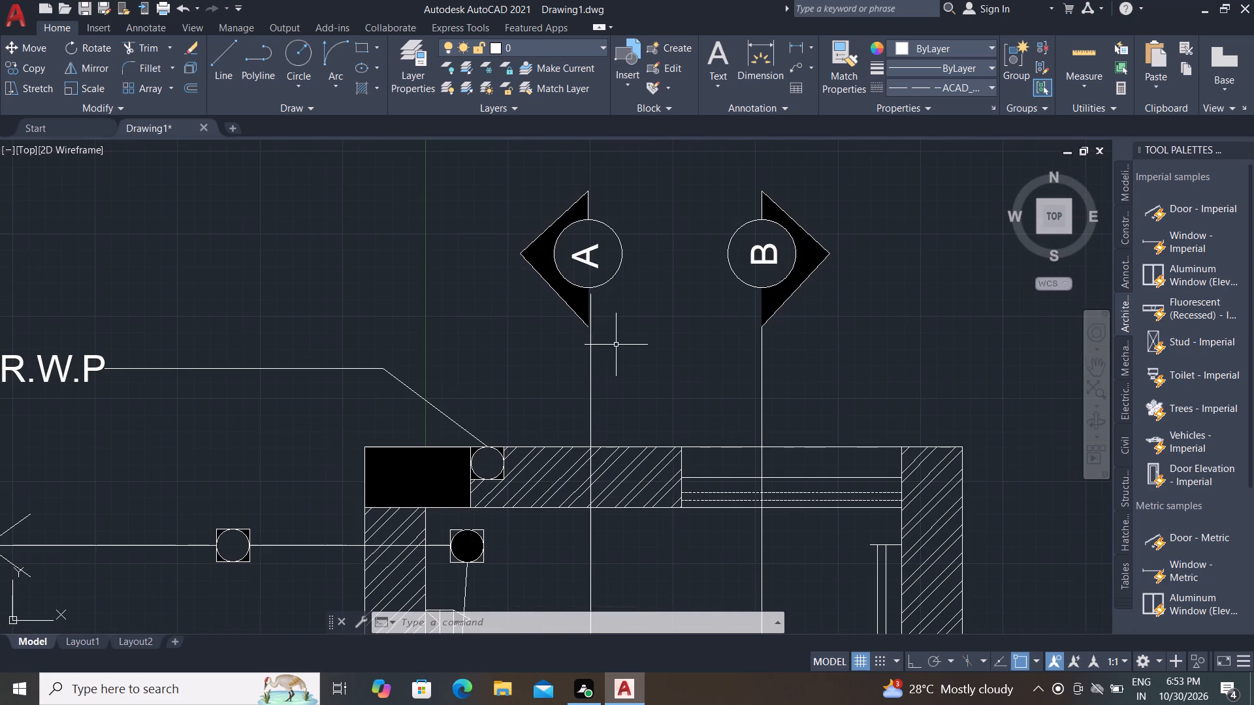
left_click(483, 190)
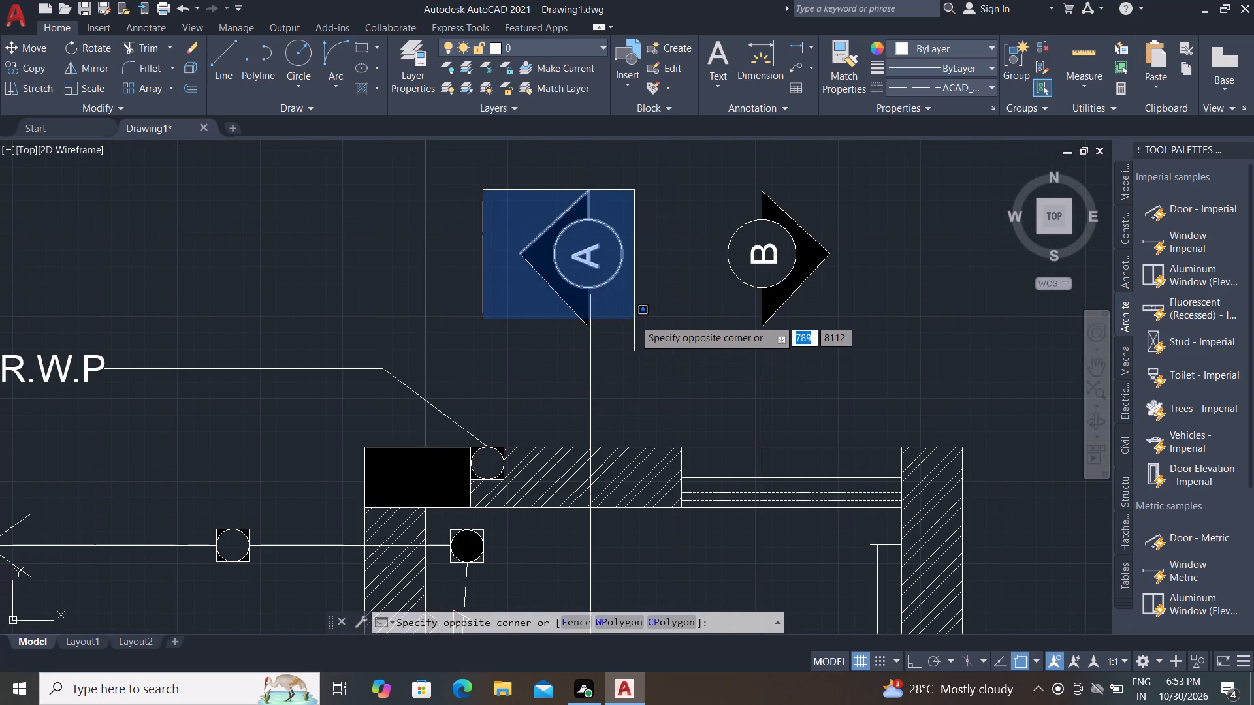
left_click(650, 345)
scroll(596, 321, "up", 2)
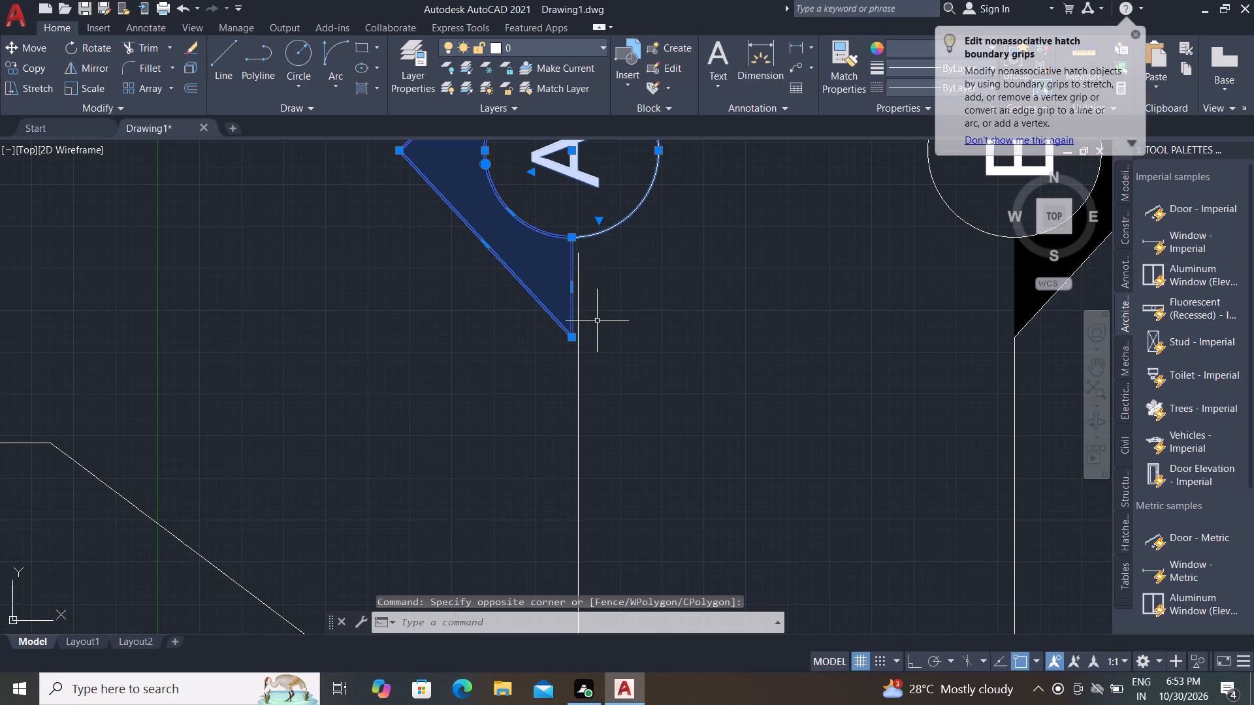
scroll(574, 336, "up", 2)
type("M")
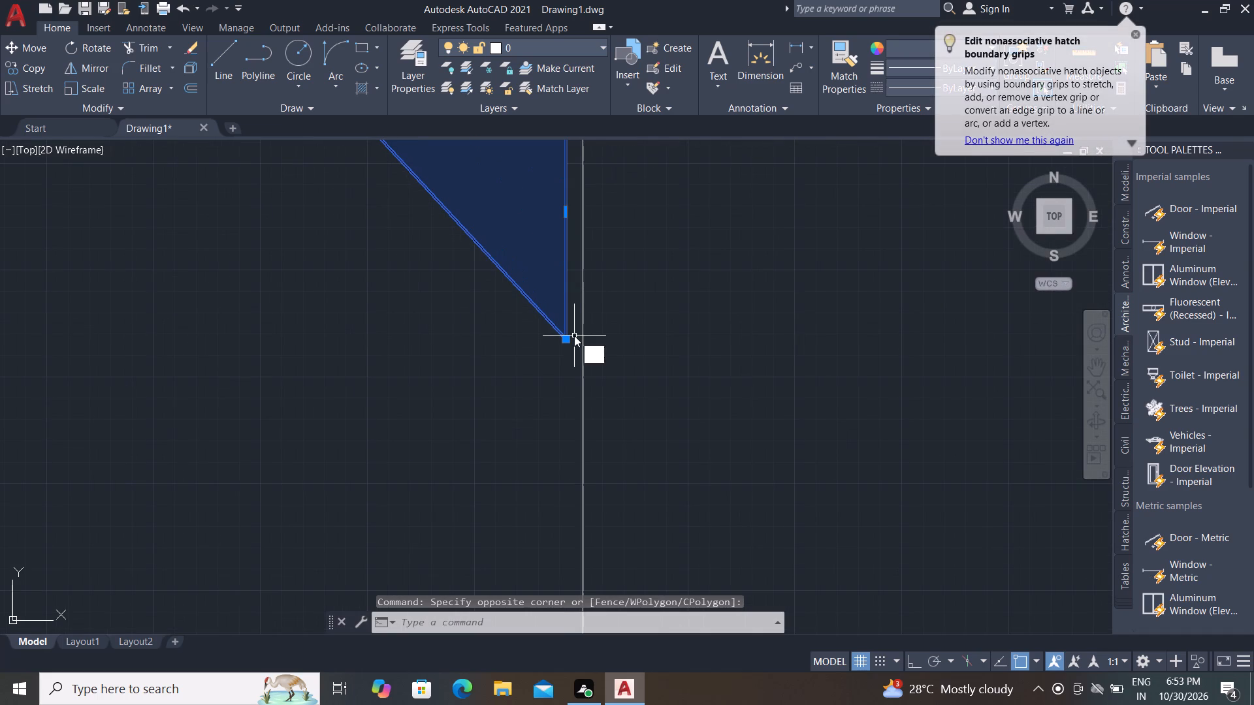
key("space")
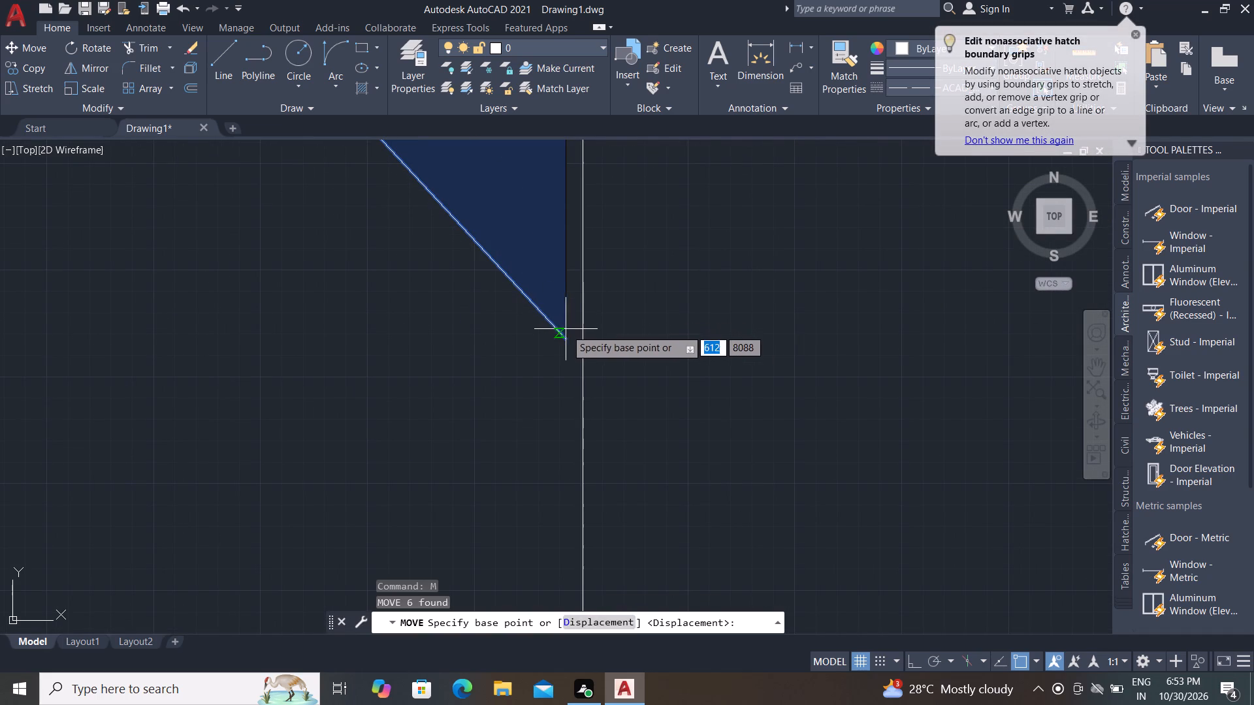
left_click(567, 339)
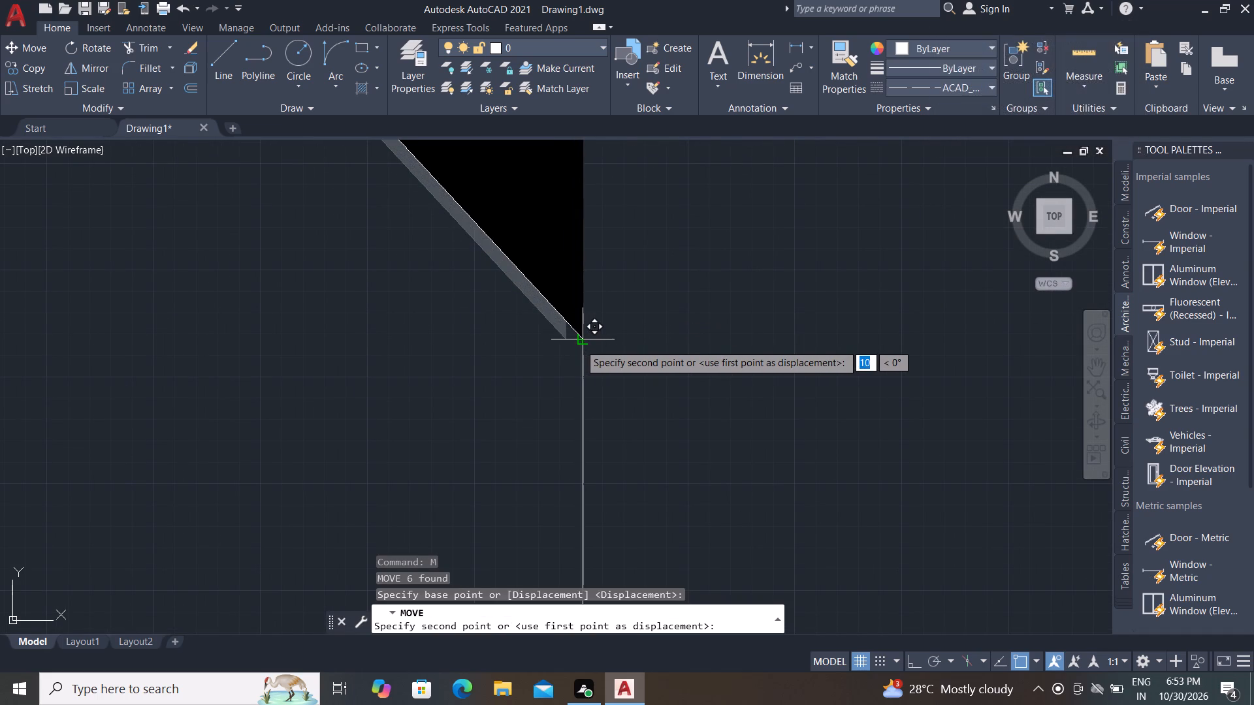
left_click(581, 345)
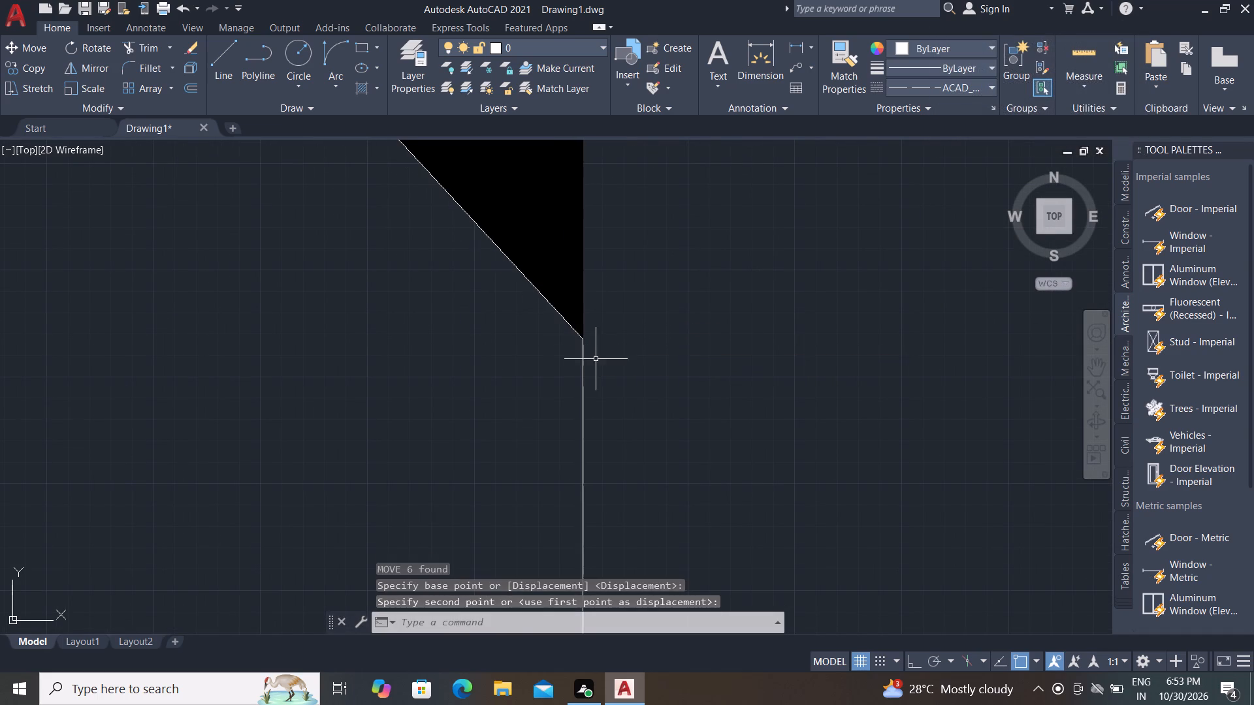
Add the multiline text TO MH just beyond the tip of the upper drain arrow, below the R.W.P label.
scroll(601, 402, "down", 4)
scroll(521, 397, "down", 1)
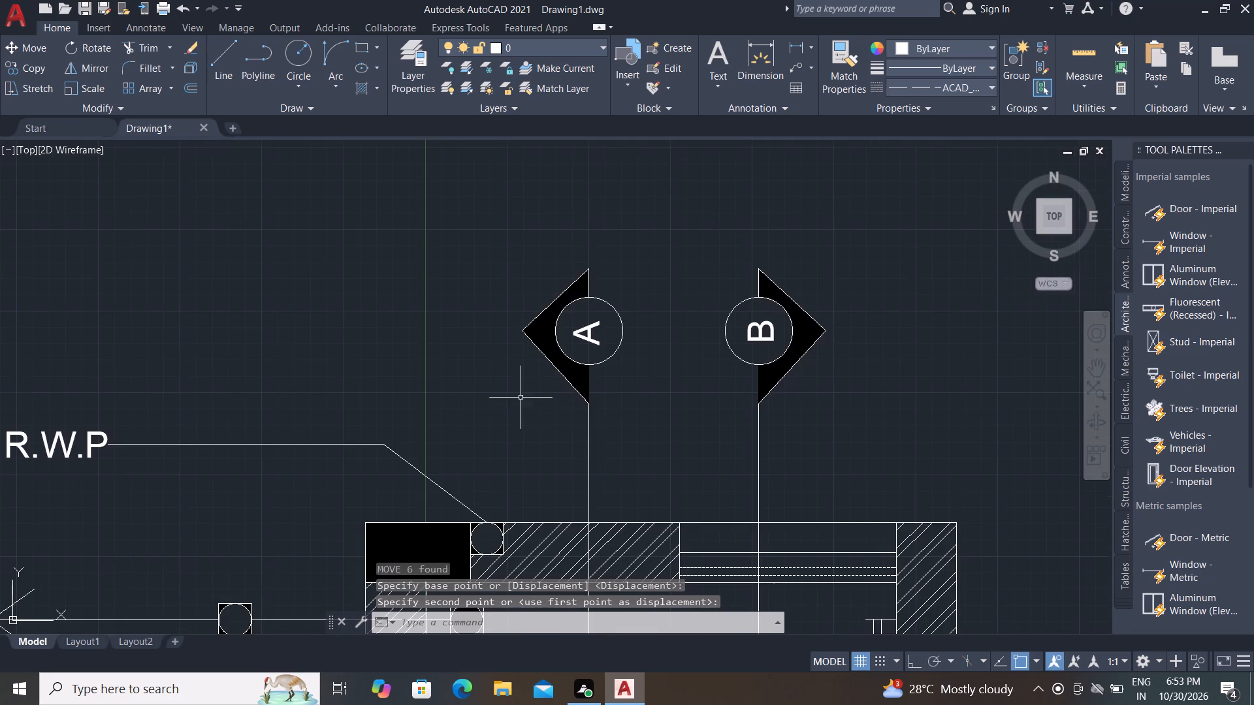
scroll(498, 357, "down", 1)
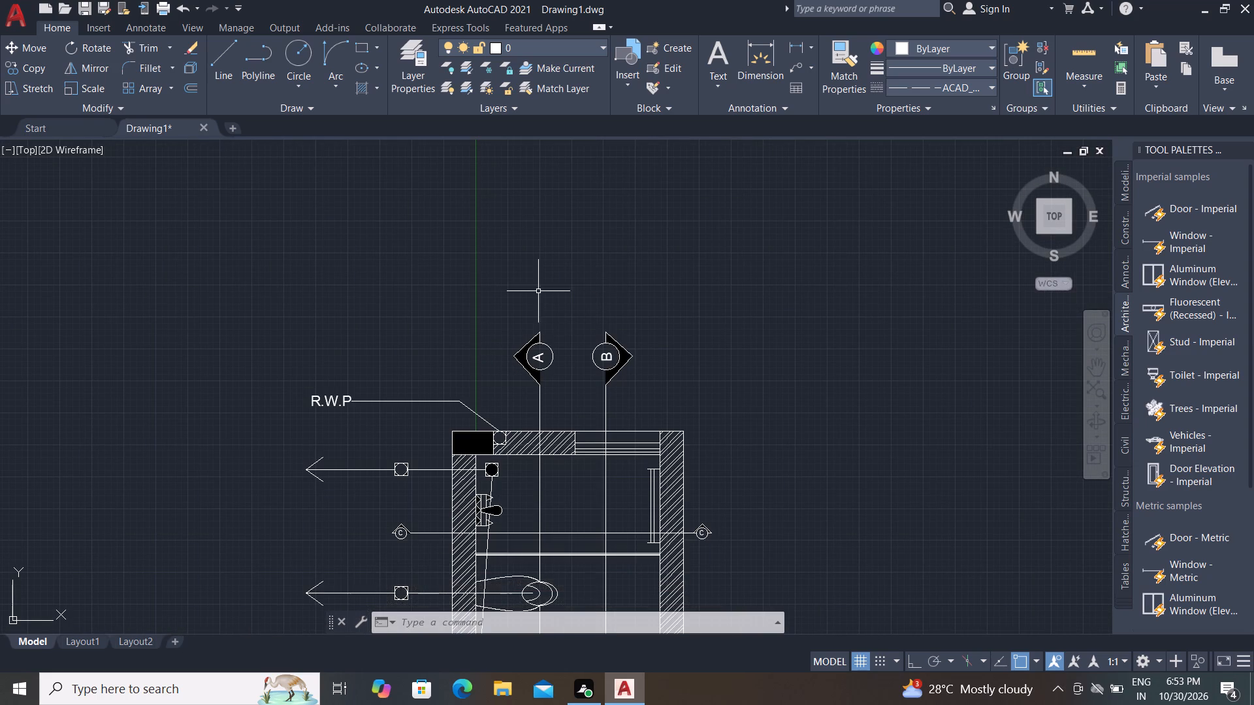
middle_click_drag(378, 426, 630, 332)
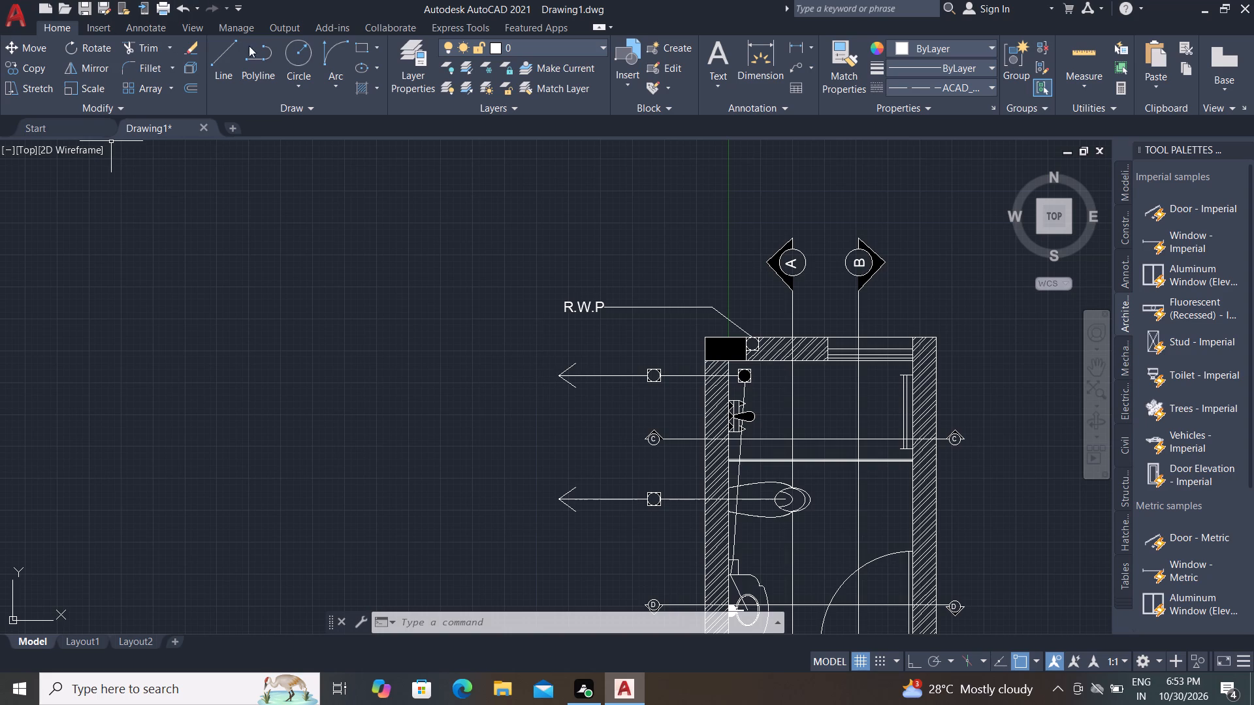
type("T")
key("space")
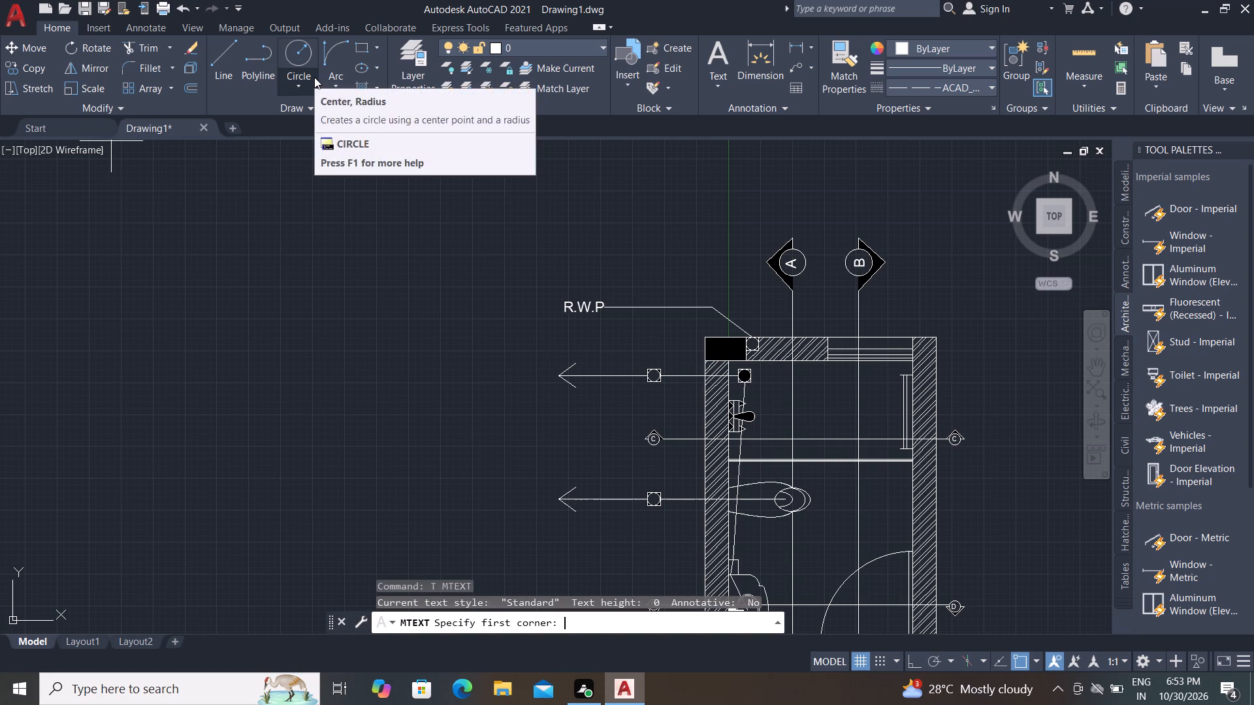
scroll(548, 381, "up", 2)
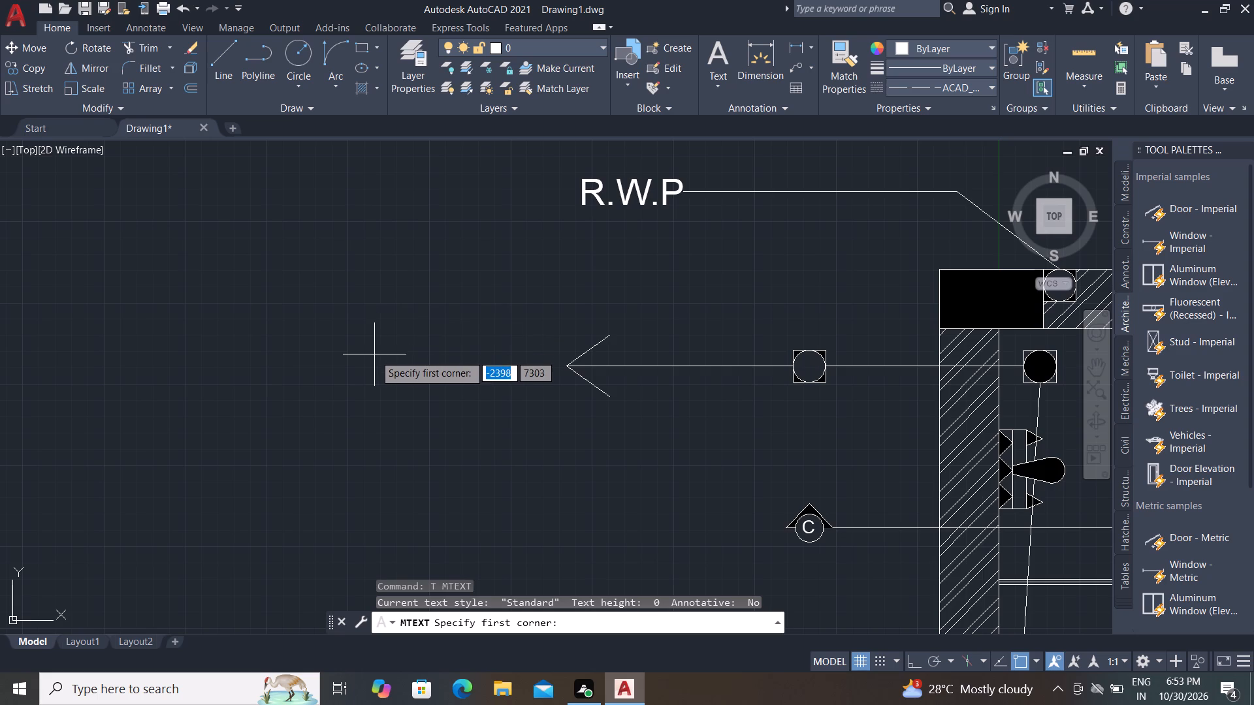
left_click(349, 344)
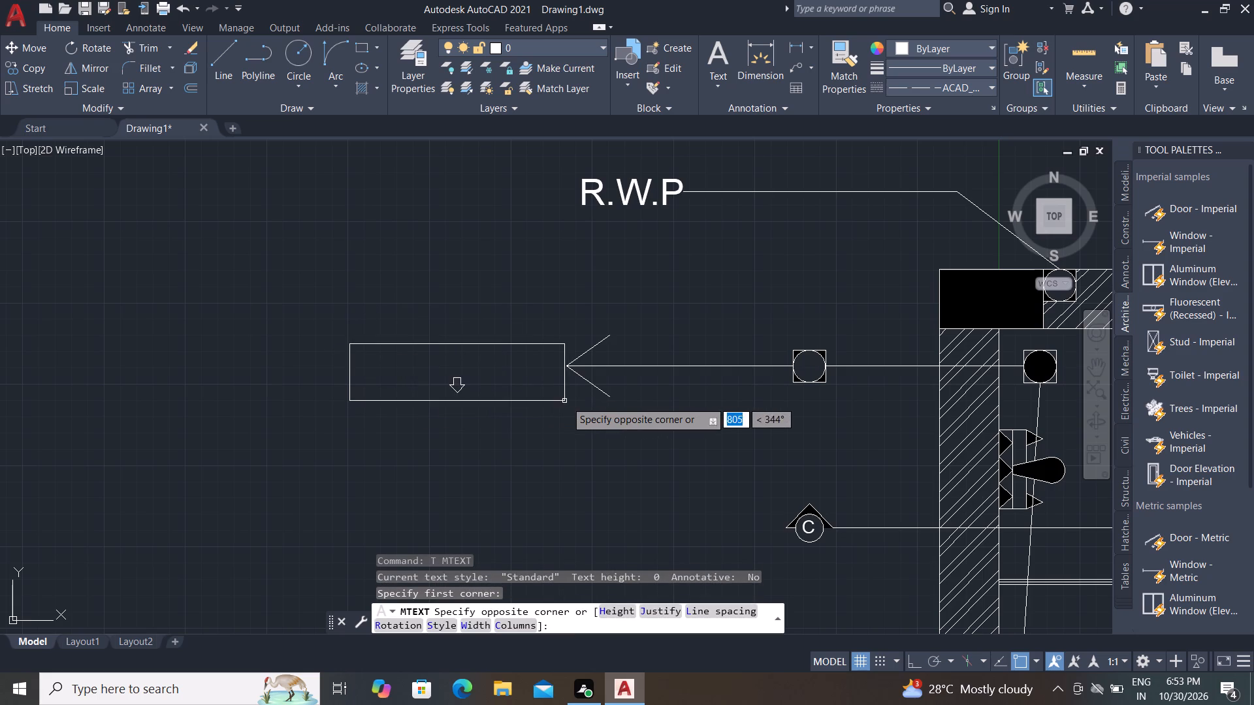
left_click(563, 398)
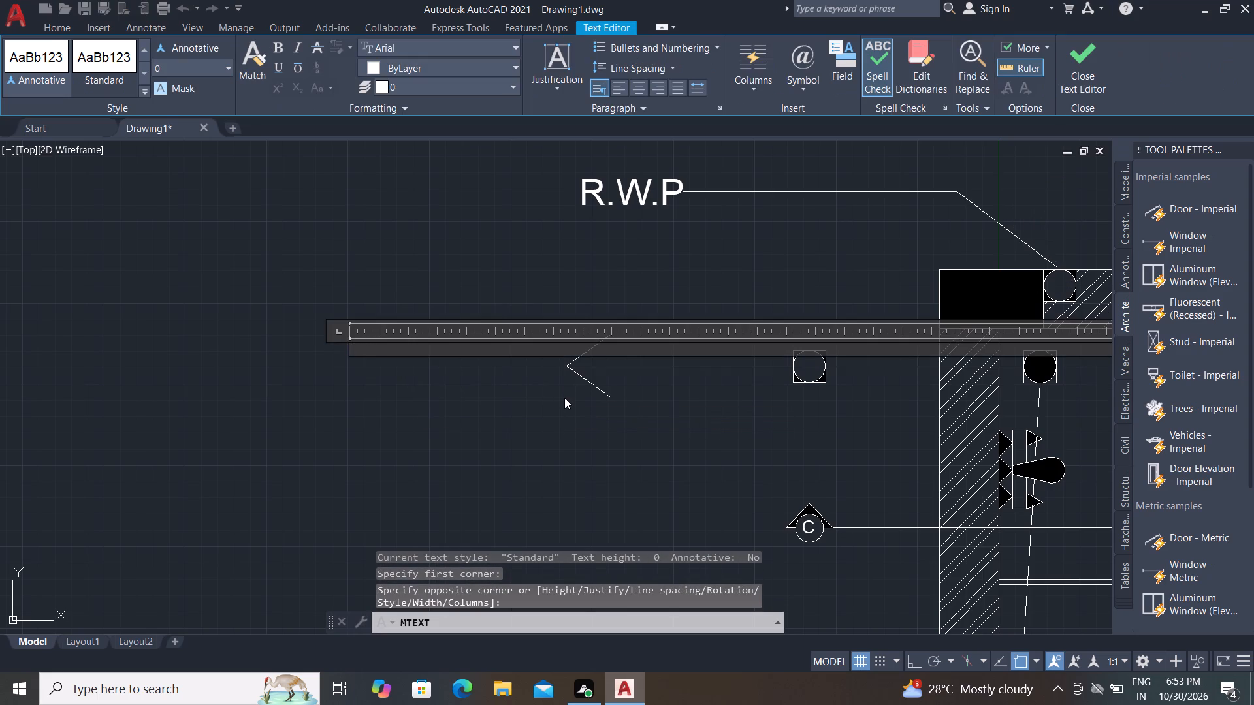
type("TO MH")
key("space")
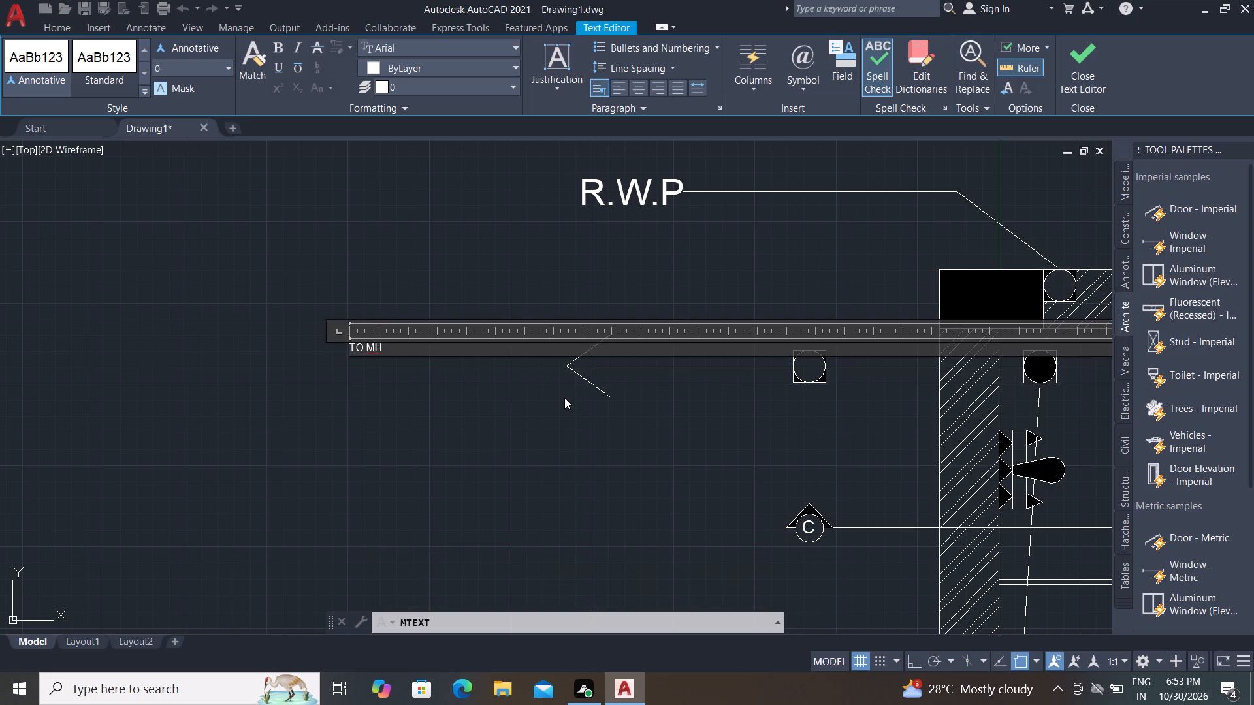
Set the TO MH text height to 100 and finish the text.
scroll(374, 350, "up", 2)
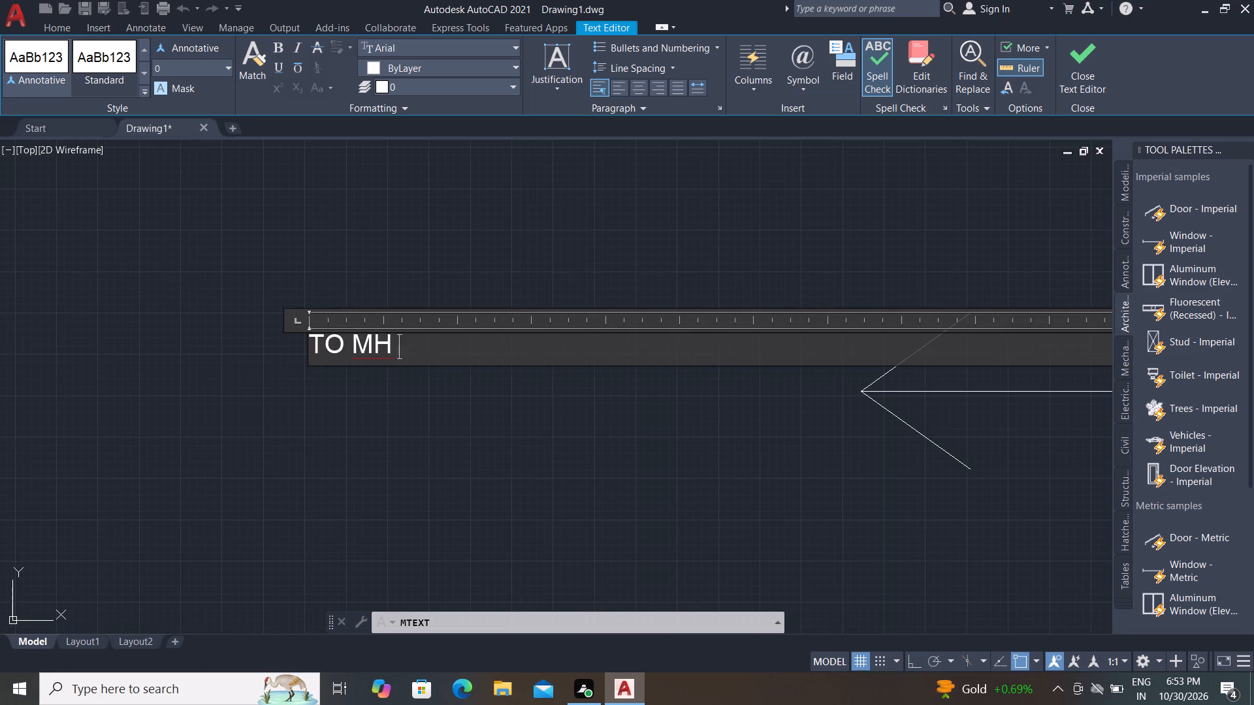
triple_click(396, 339)
triple_click(394, 341)
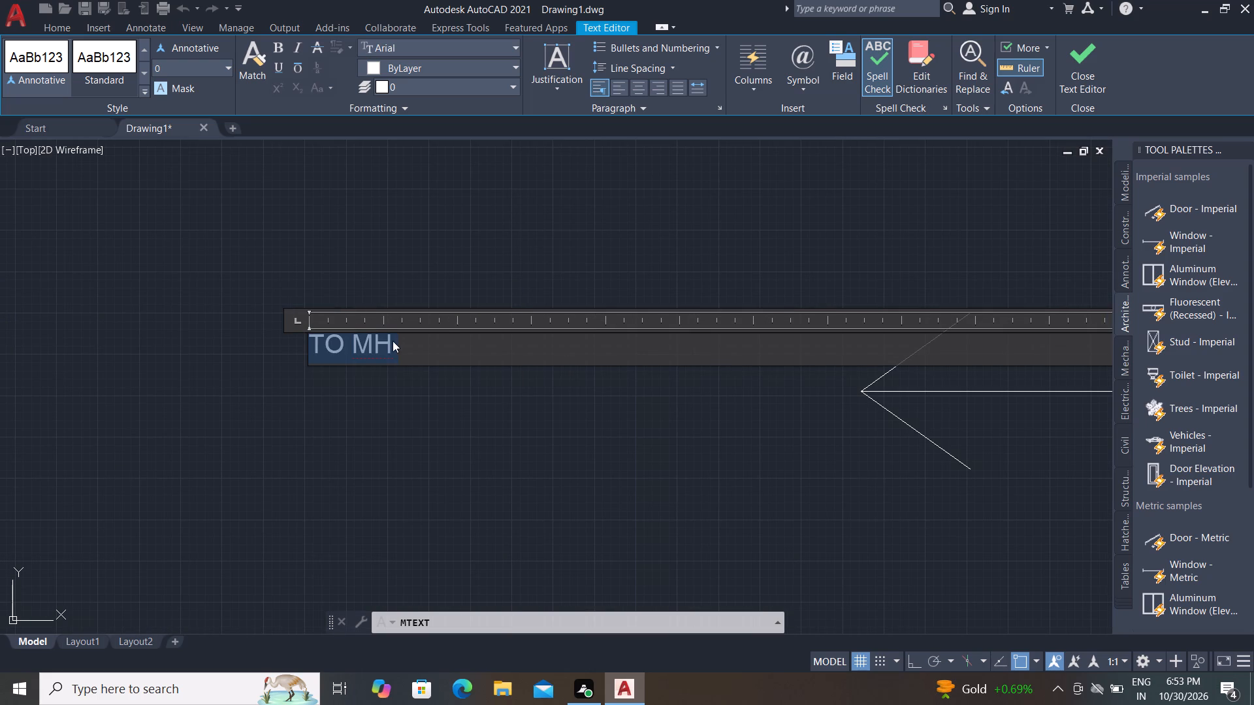
left_click(210, 69)
key("BackSpace")
key("1")
type("00")
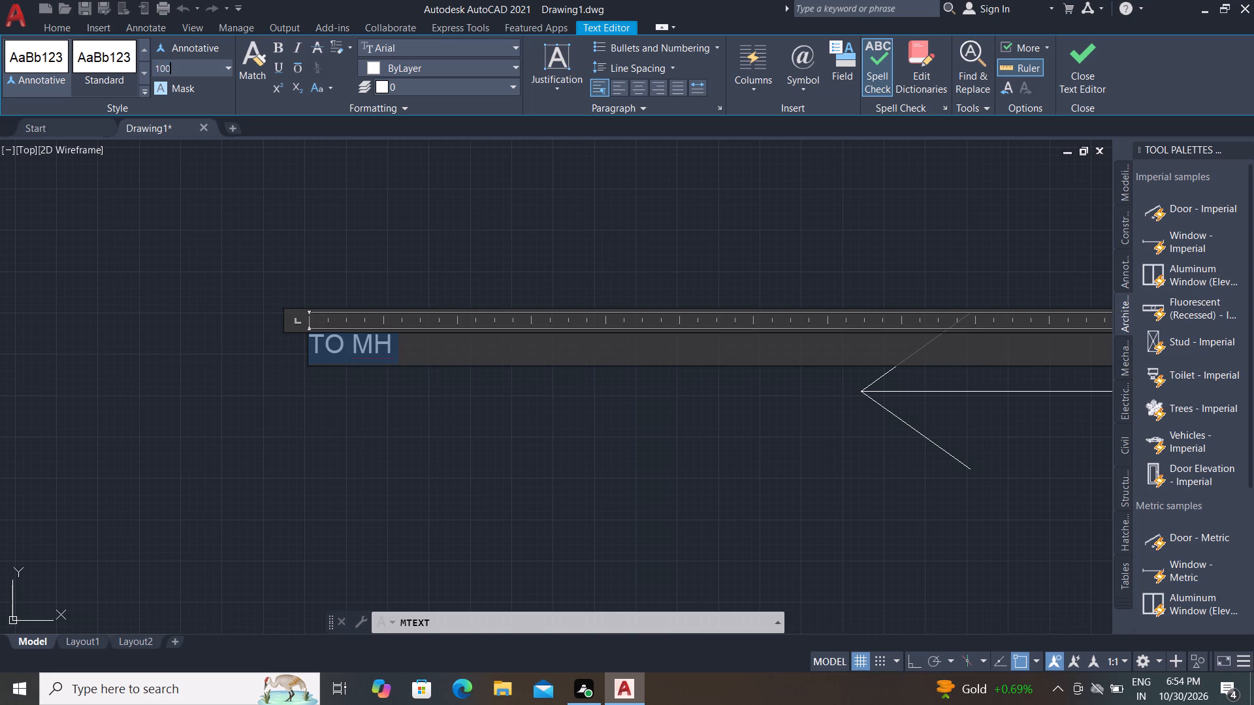
key("Return")
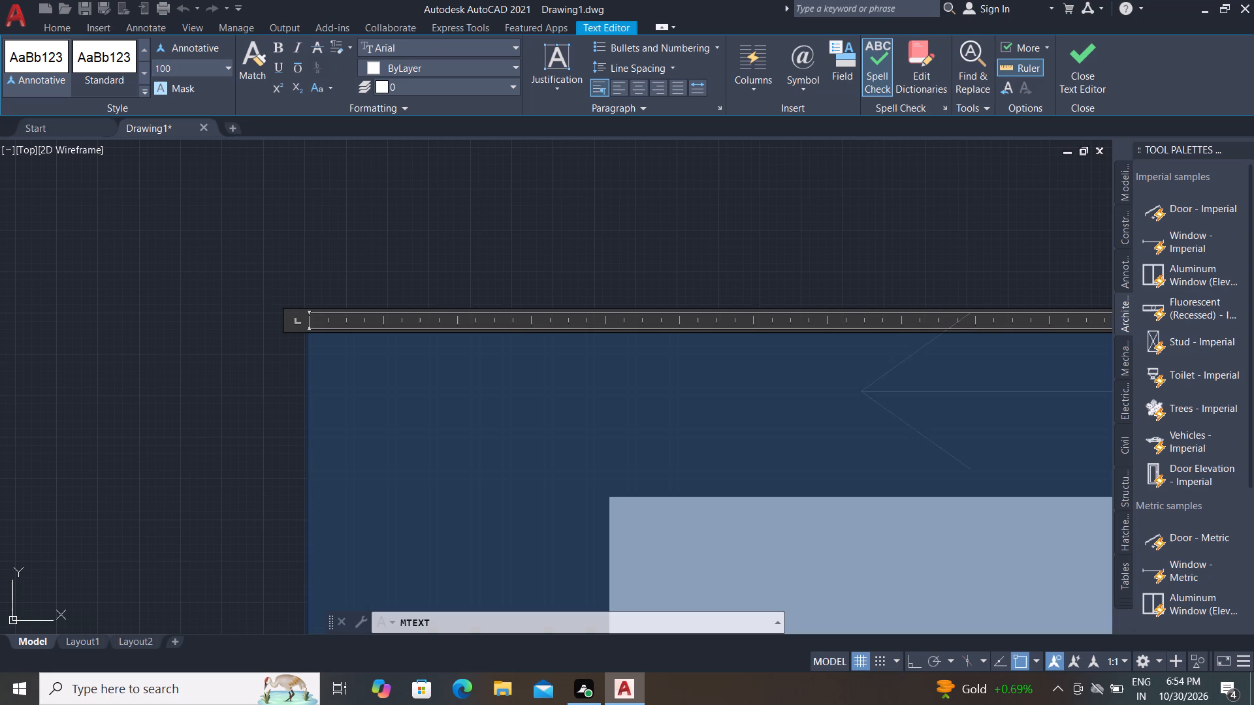
scroll(236, 29, "down", 1)
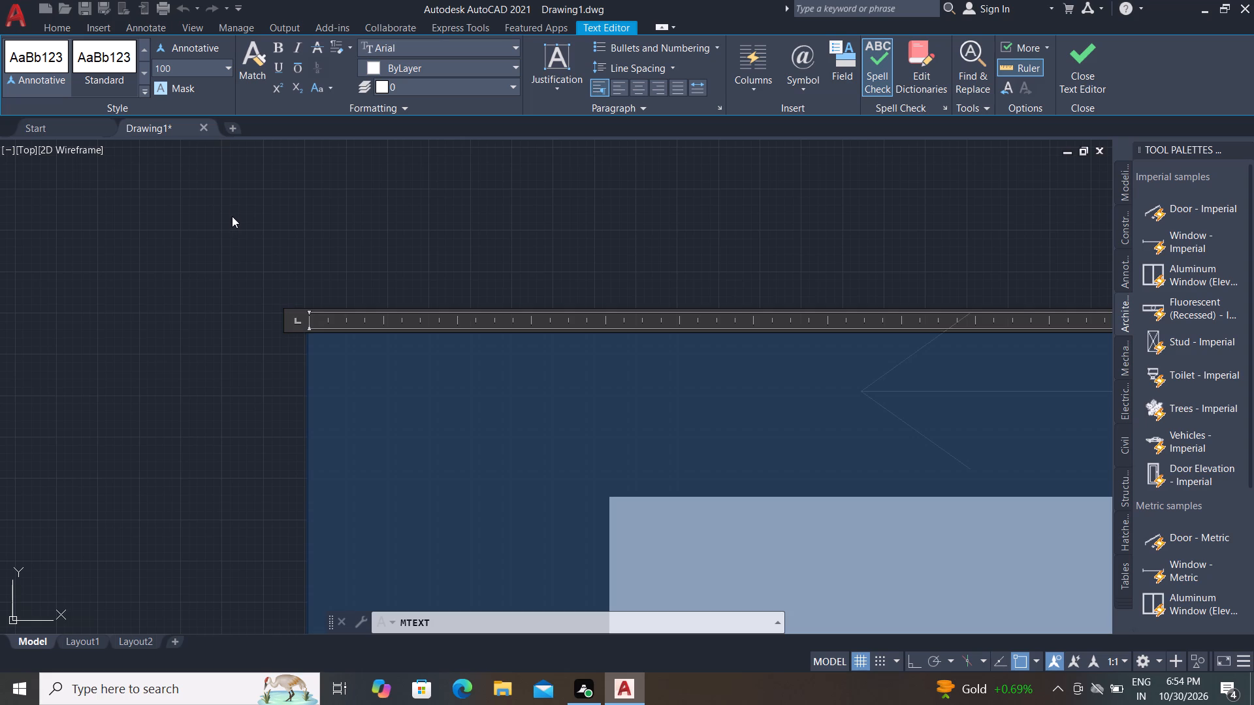
left_click(232, 222)
scroll(313, 258, "down", 2)
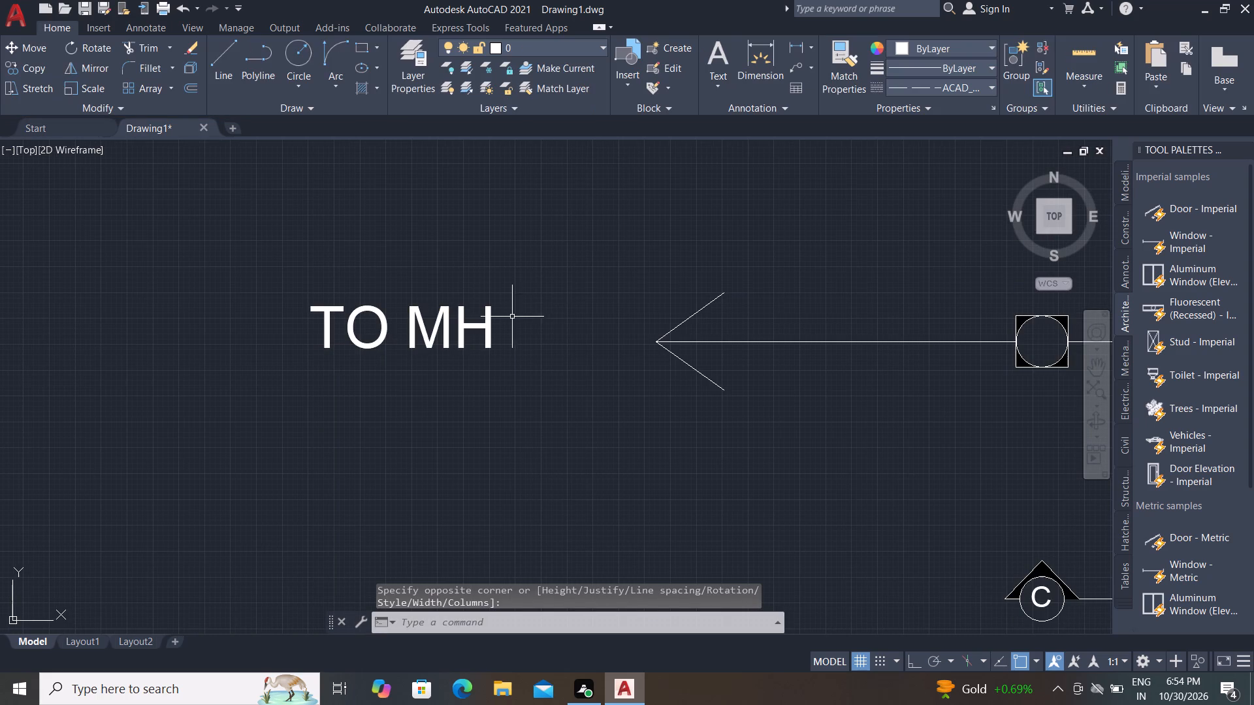
Select the TO MH label beside the upper drain arrow.
left_click(485, 329)
scroll(494, 329, "down", 4)
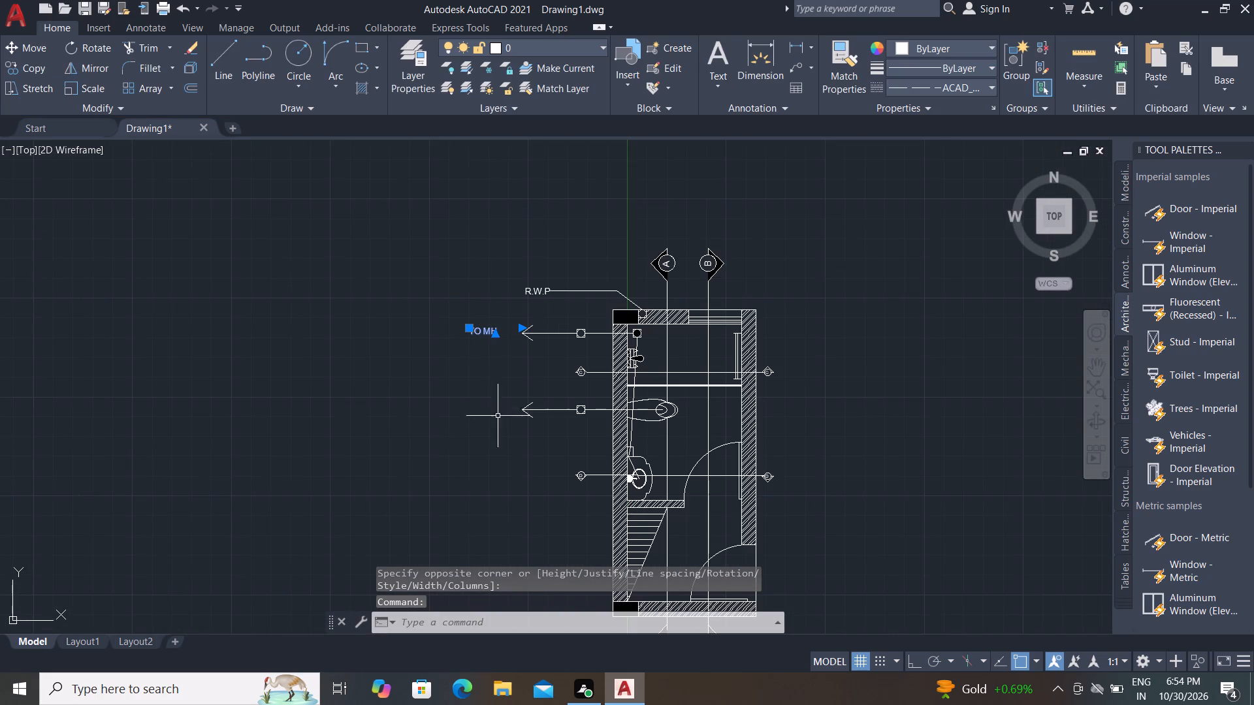
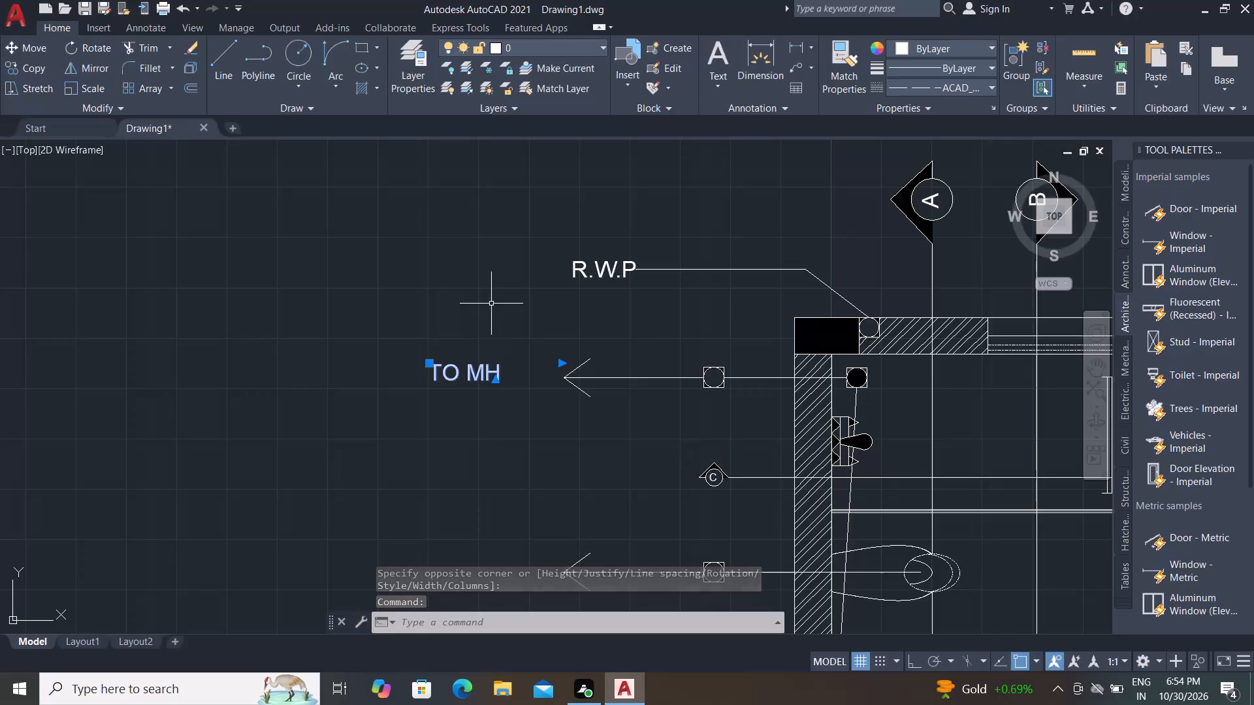
Move the TO MH label about 300 toward the upper drain arrow so it sits just beyond the arrow tip.
key("Escape")
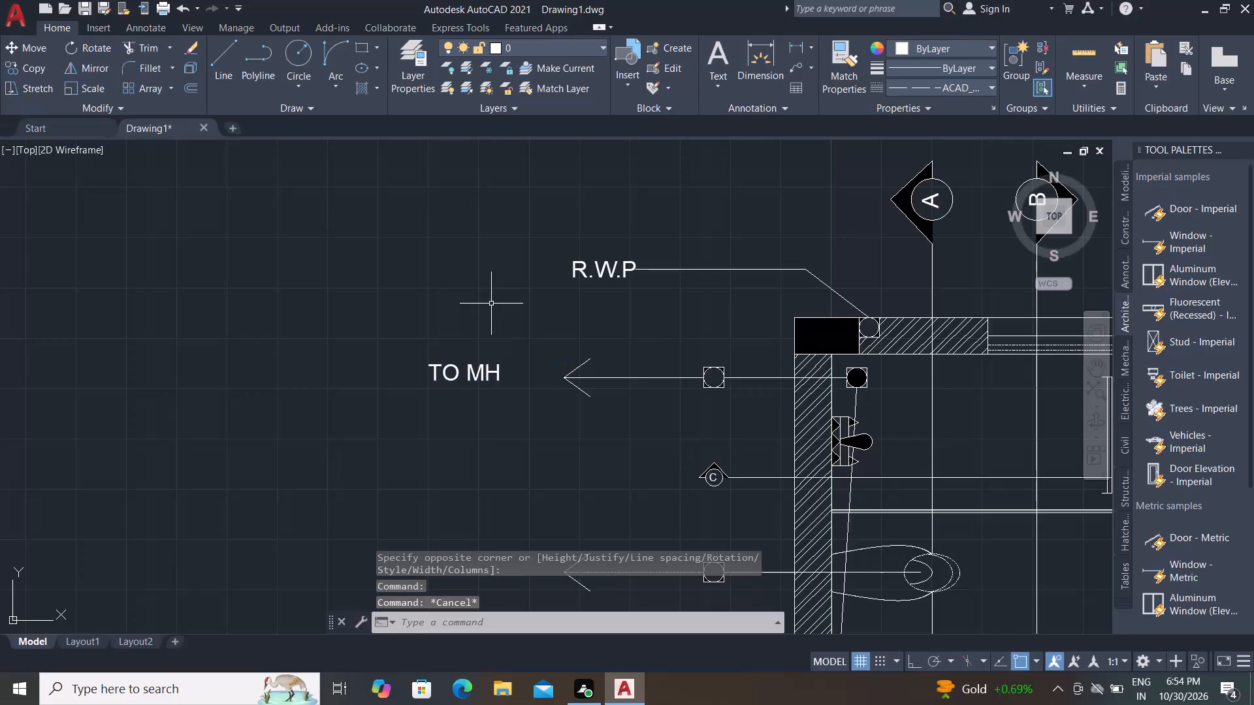
left_click(478, 375)
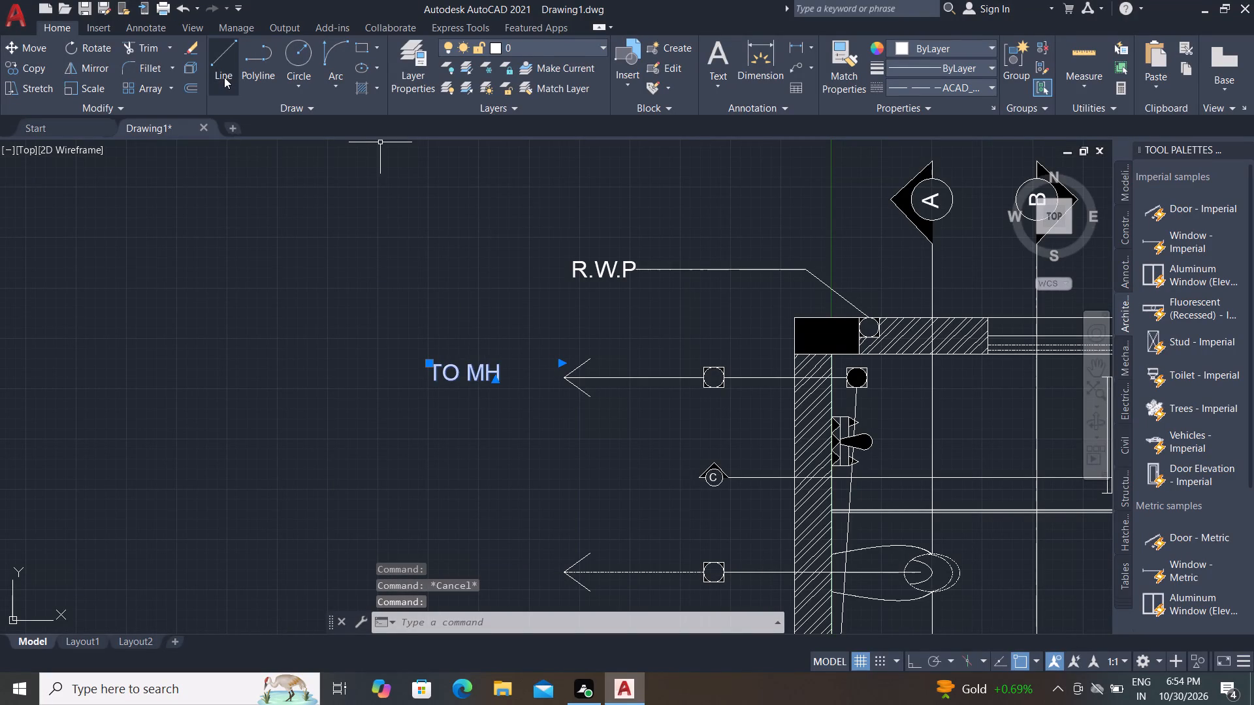
type("M")
key("space")
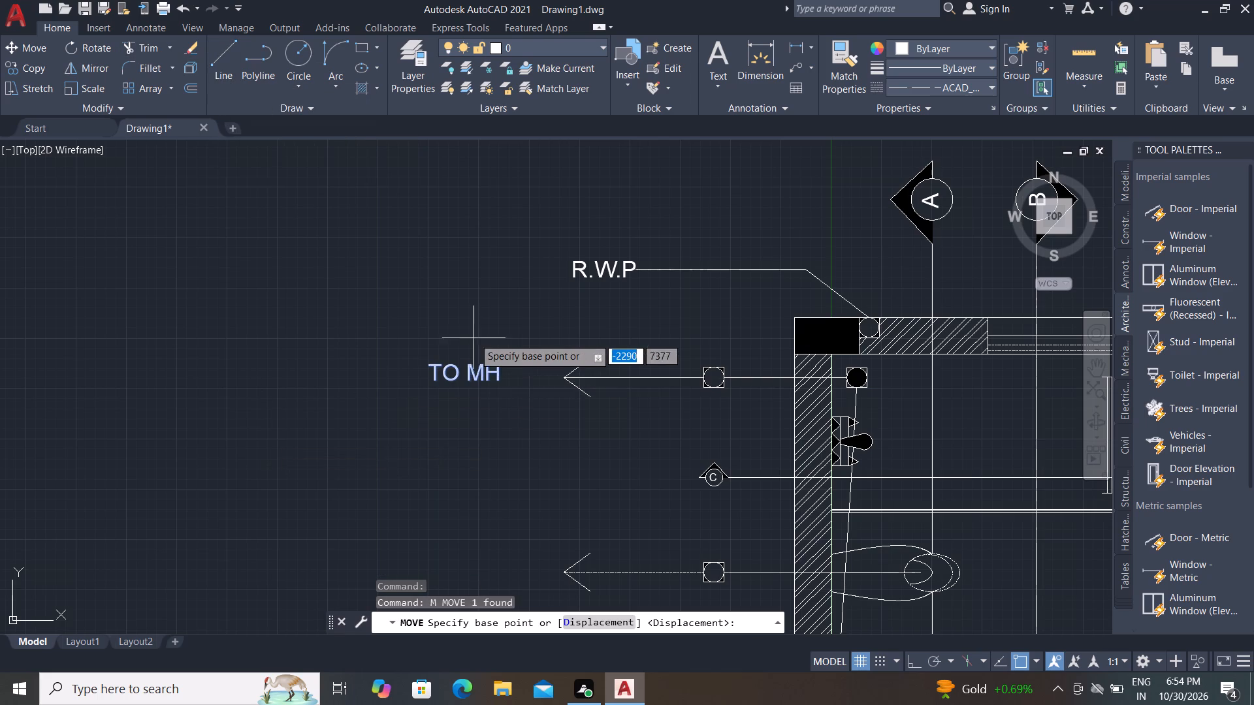
scroll(504, 334, "up", 3)
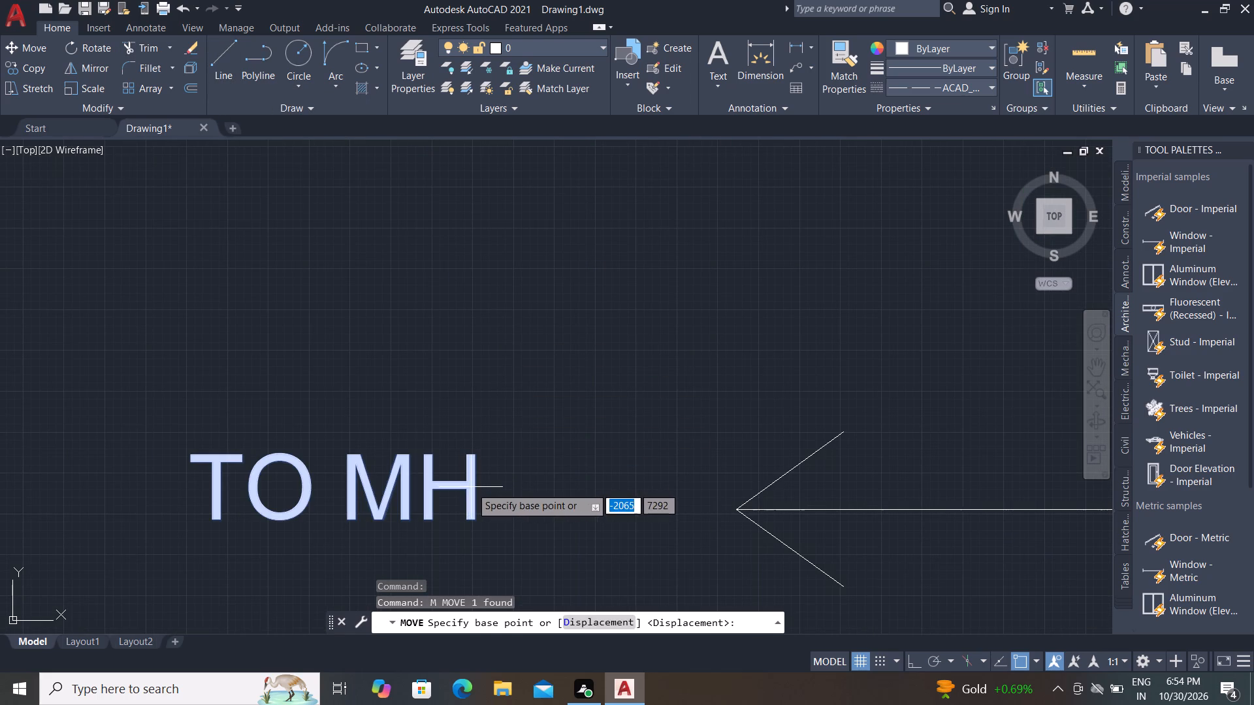
left_click(471, 487)
scroll(474, 483, "down", 2)
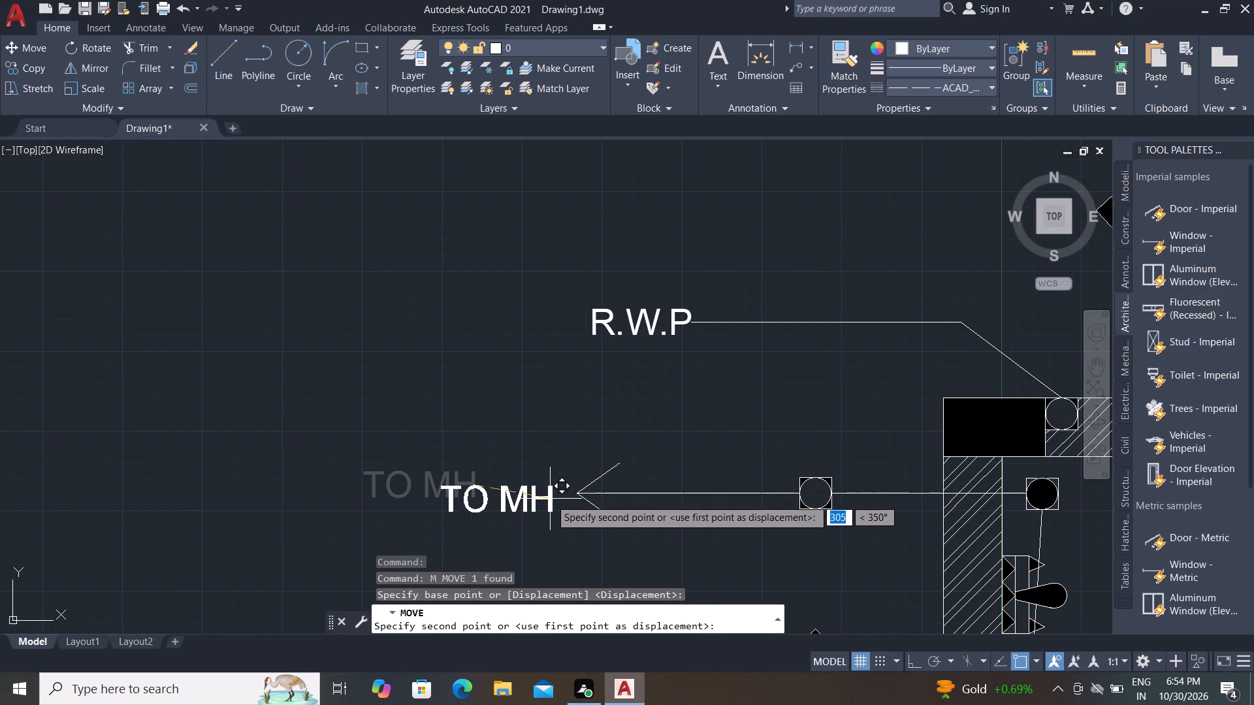
left_click(549, 492)
scroll(554, 376, "down", 2)
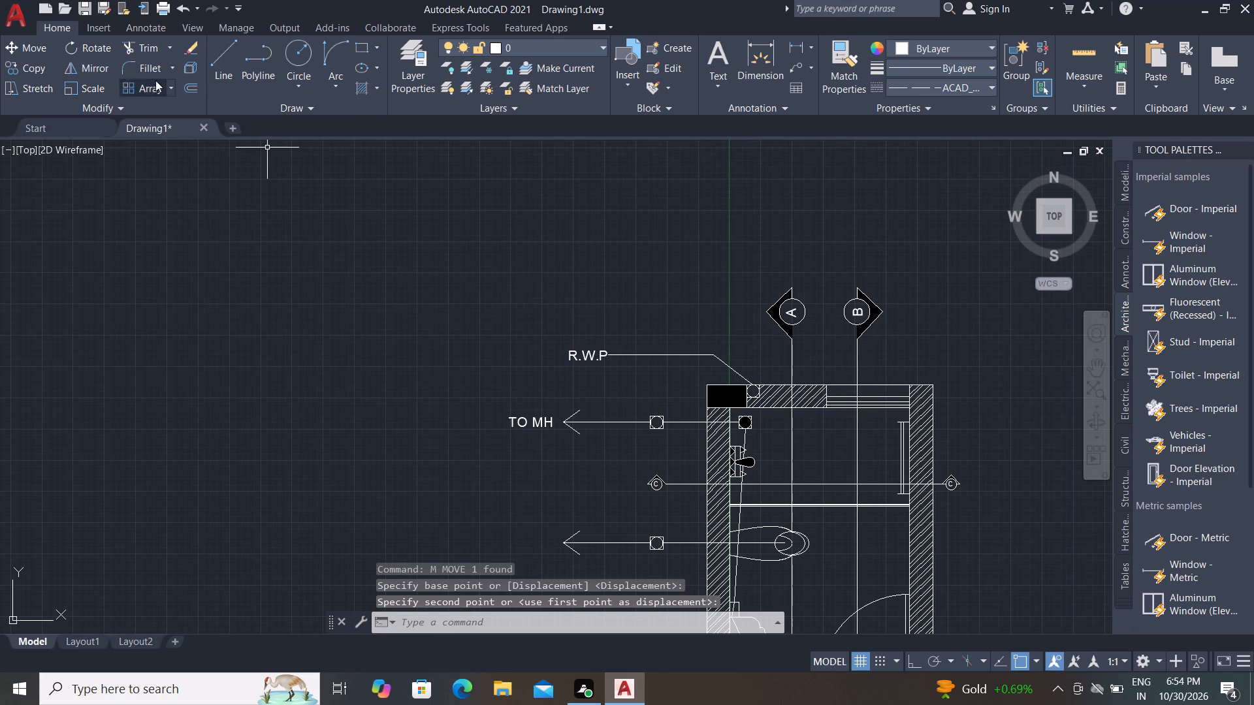
Copy the TO MH label about 1207 straight down to the tip of the lower drain arrow.
left_click(18, 67)
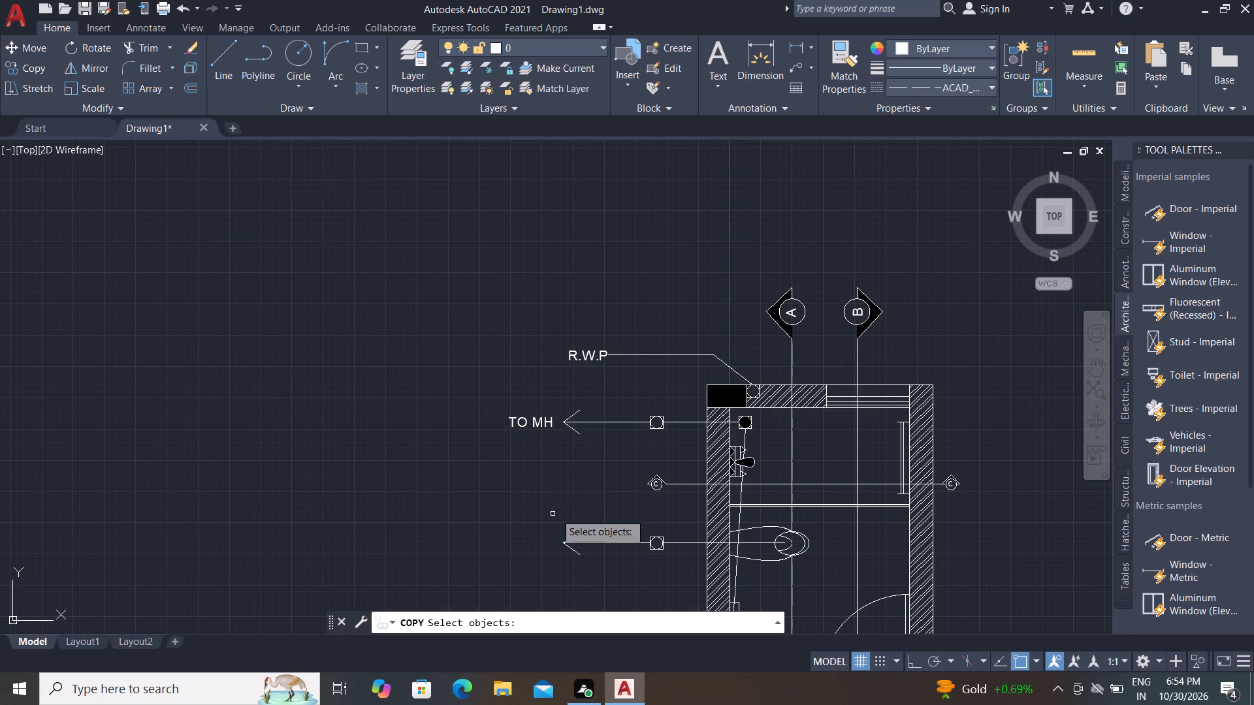
left_click(544, 422)
right_click(544, 422)
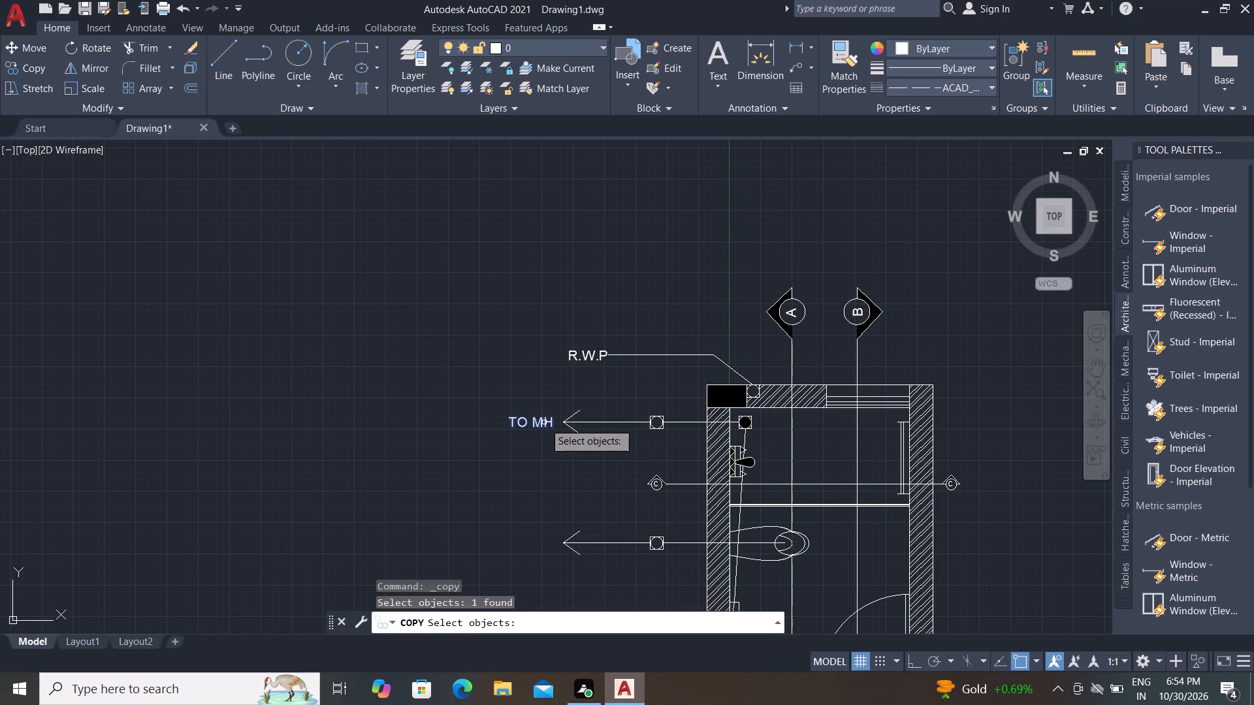
left_click(544, 422)
scroll(503, 553, "up", 2)
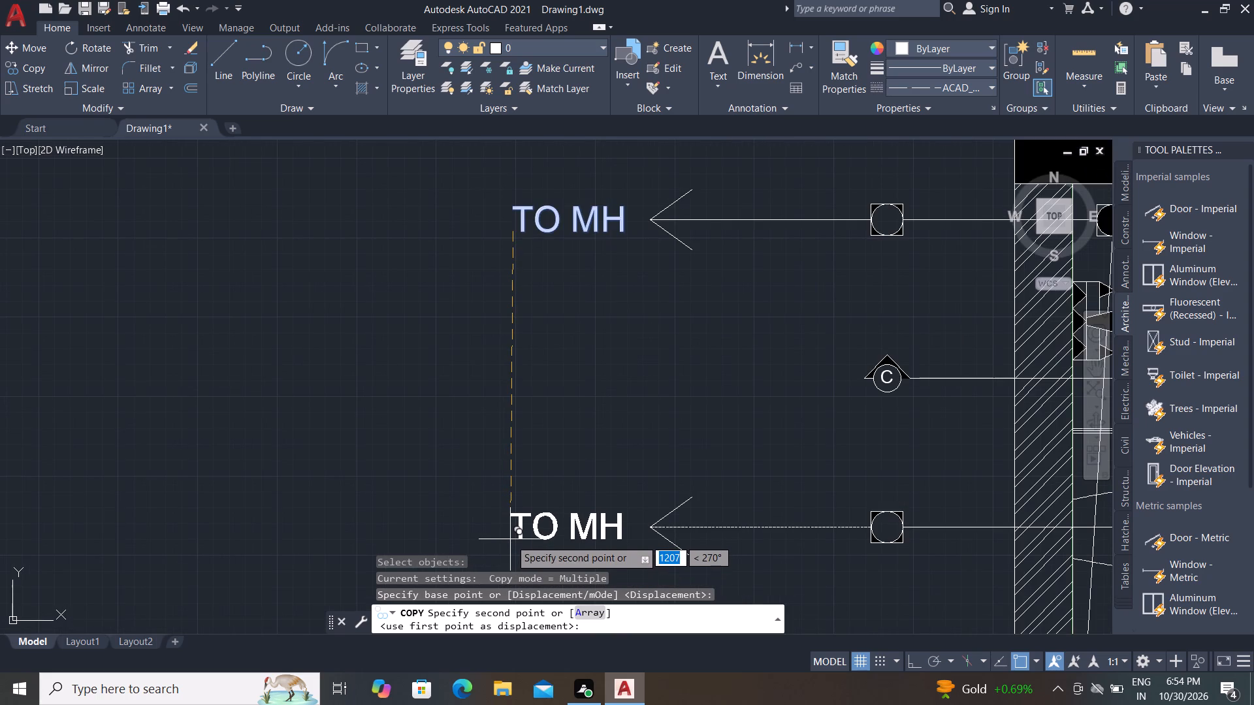
left_click(510, 539)
key("Escape")
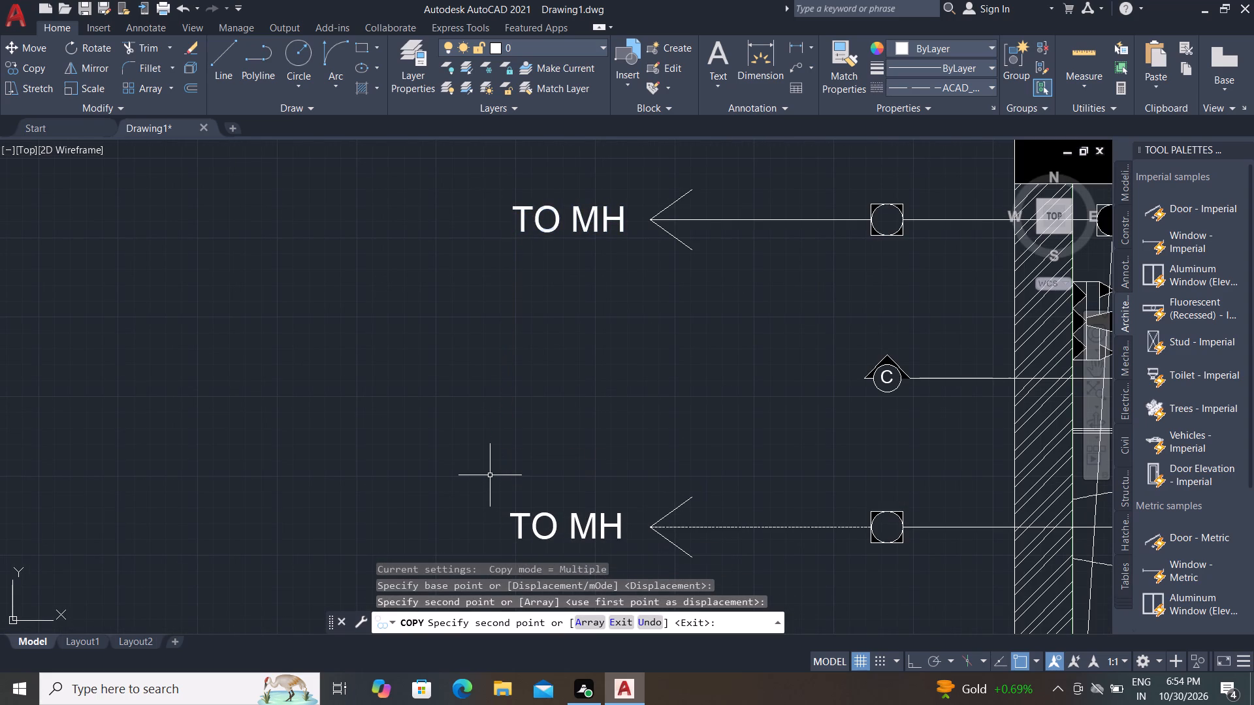
Copy the lower TO MH label into the room beside the WC and into the space beside the hatched triangular area below the partition.
scroll(466, 304, "down", 3)
middle_click_drag(678, 387, 592, 368)
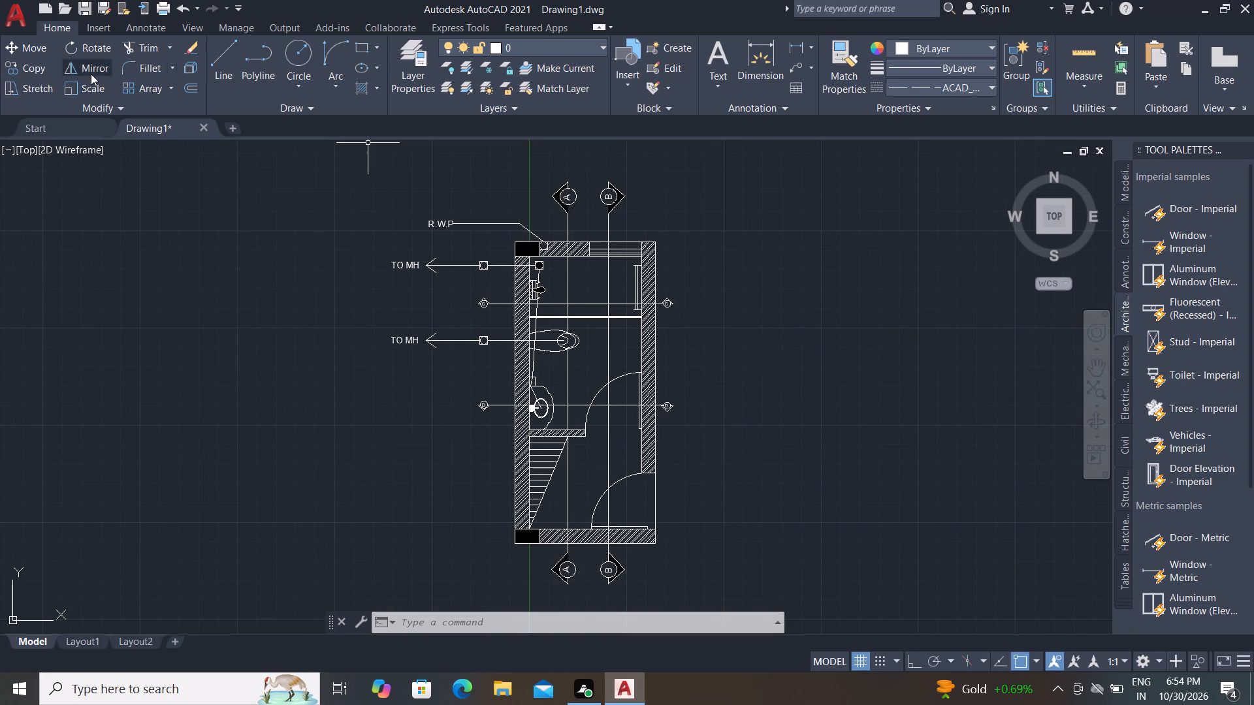
left_click(10, 65)
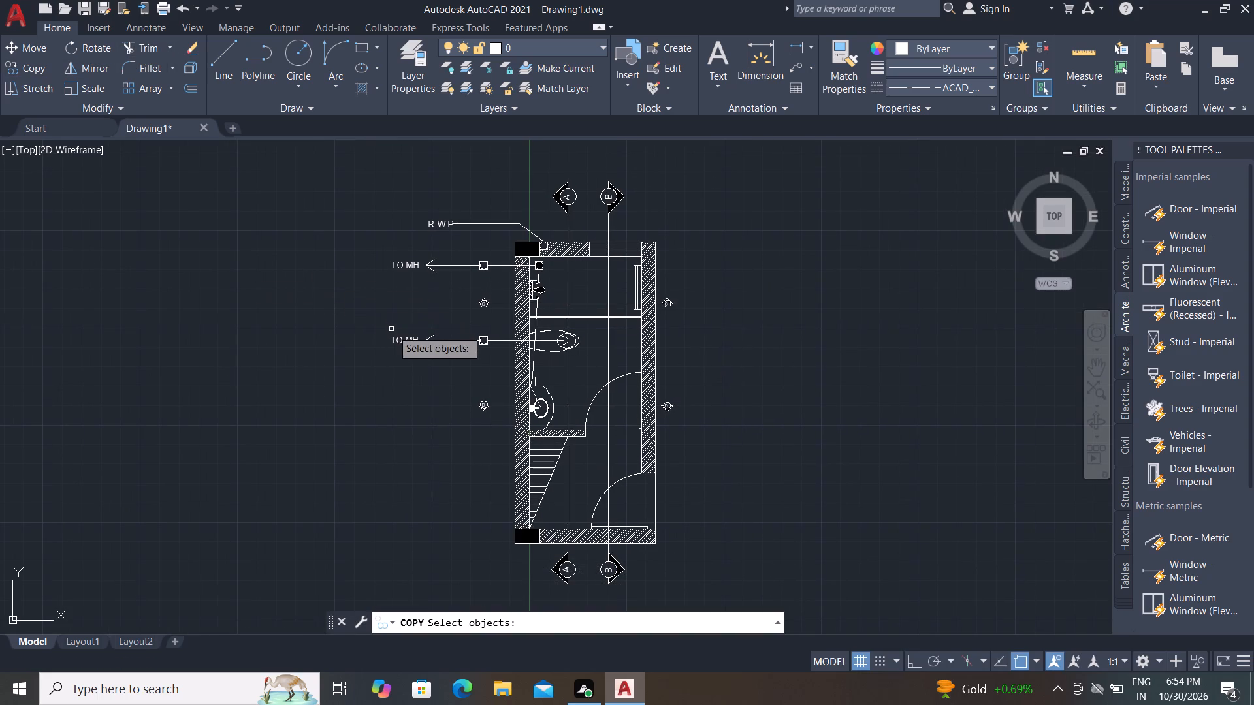
left_click(394, 342)
right_click(396, 337)
left_click(396, 337)
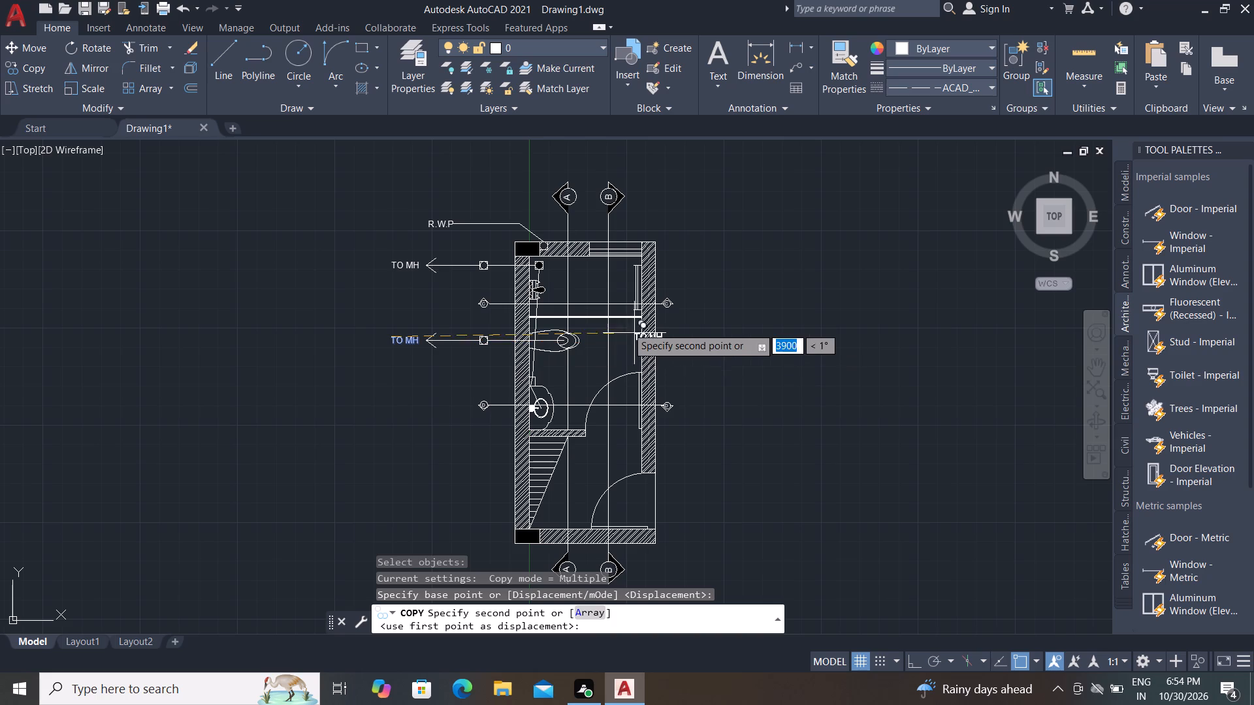
scroll(596, 327, "up", 2)
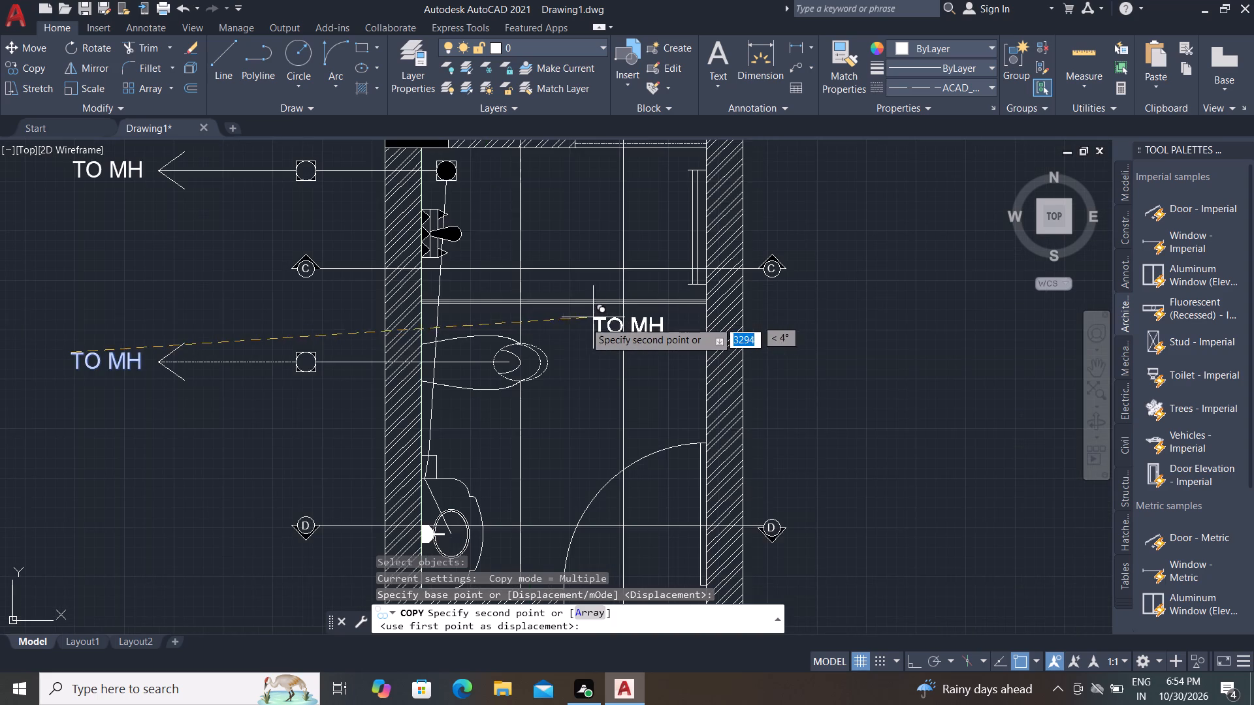
scroll(568, 328, "up", 2)
scroll(557, 341, "down", 2)
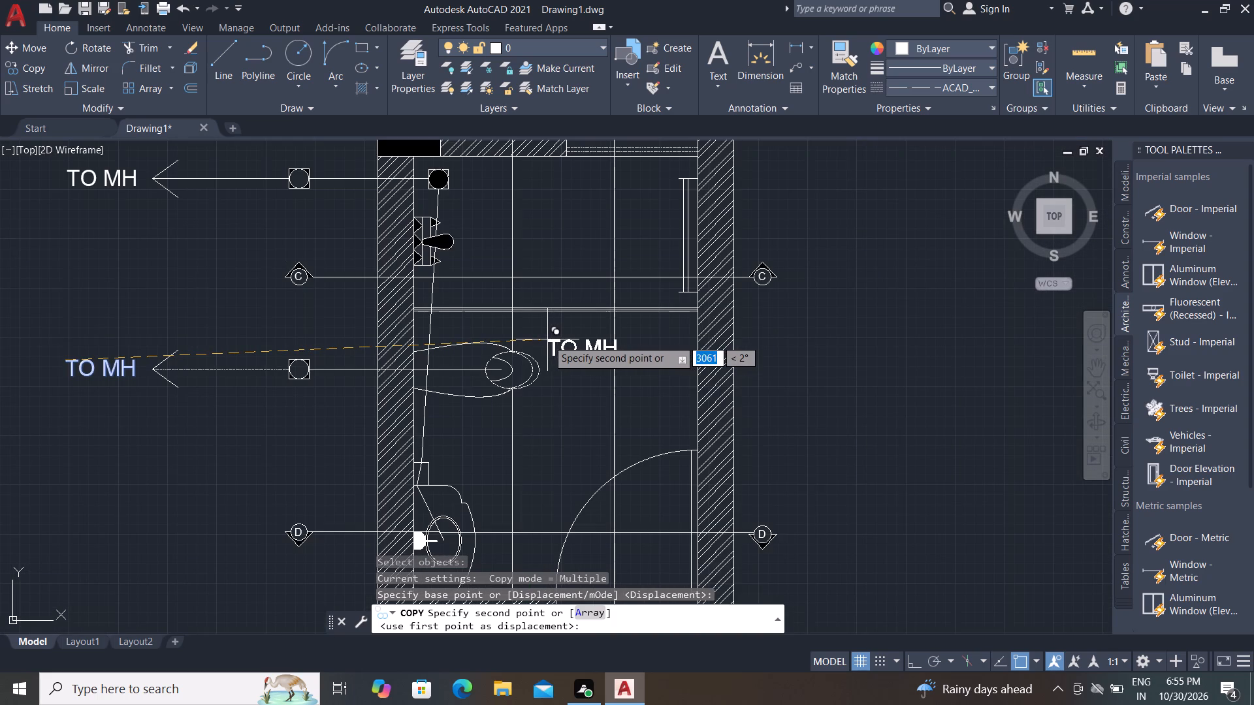
left_click(547, 339)
scroll(617, 297, "down", 1)
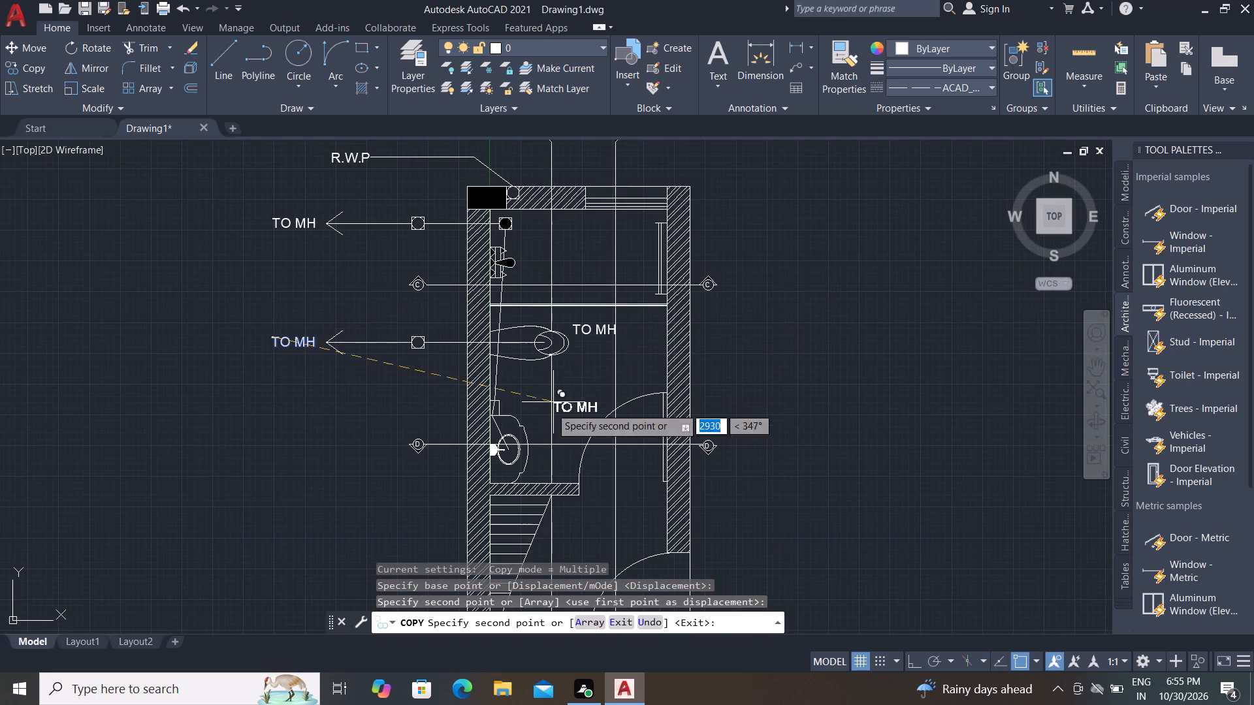
left_click(562, 527)
key("Escape")
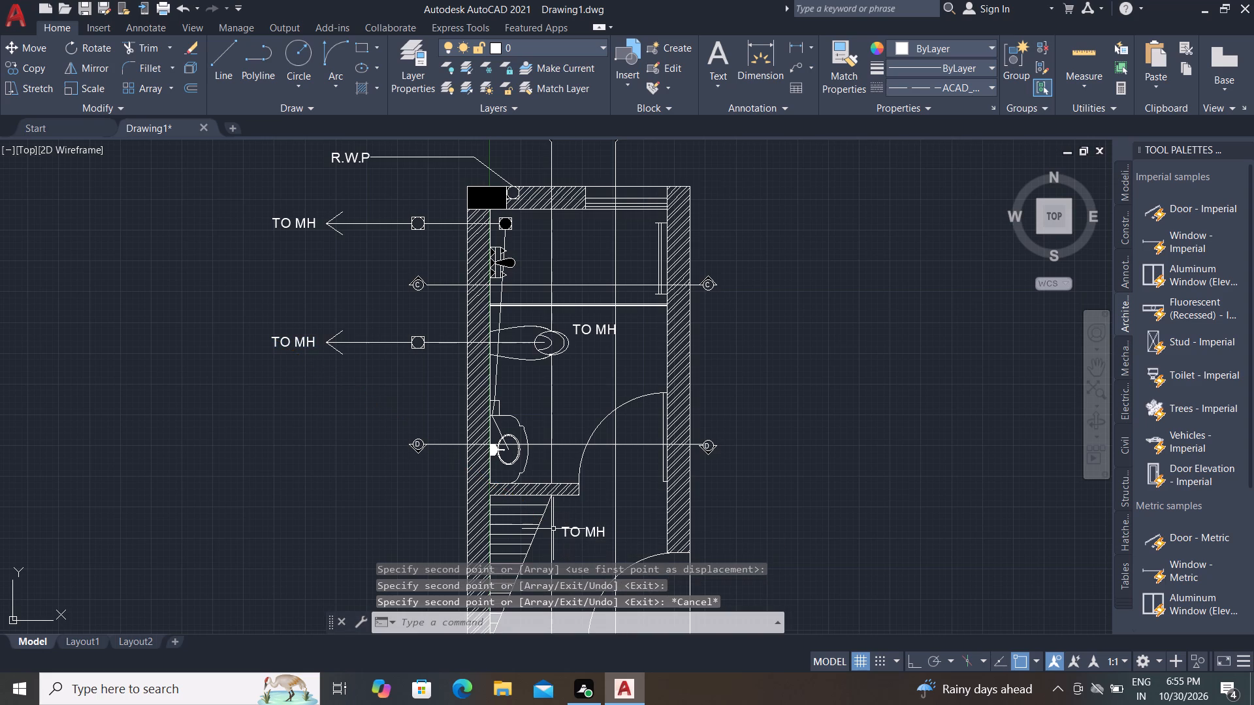
Replace the text of the copied label beside the WC with TOILET.
scroll(595, 305, "up", 2)
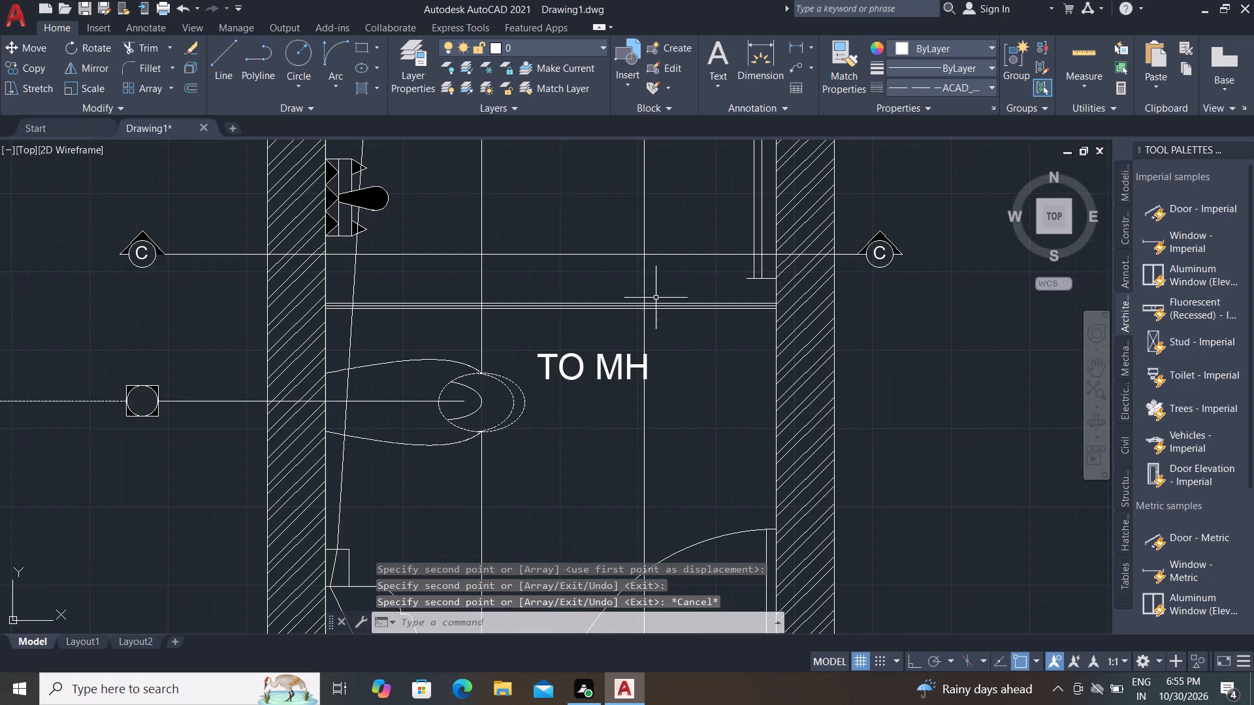
triple_click(628, 356)
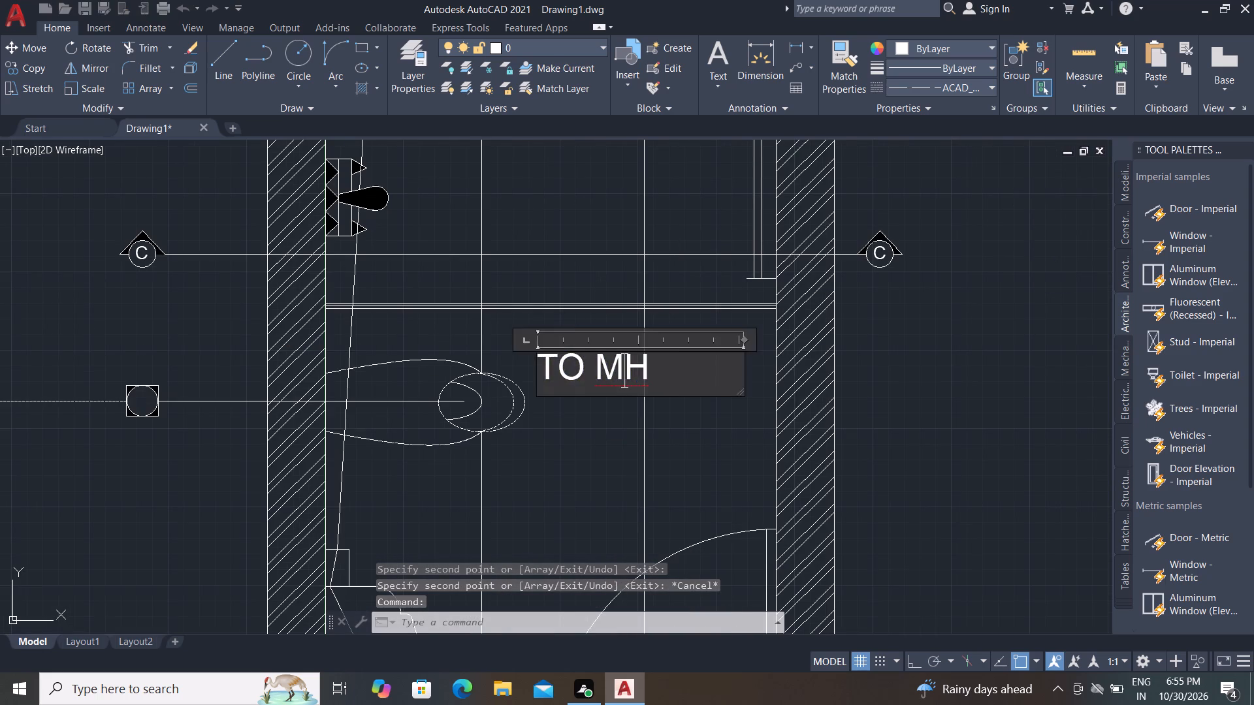
scroll(634, 354, "down", 1)
left_click(667, 366)
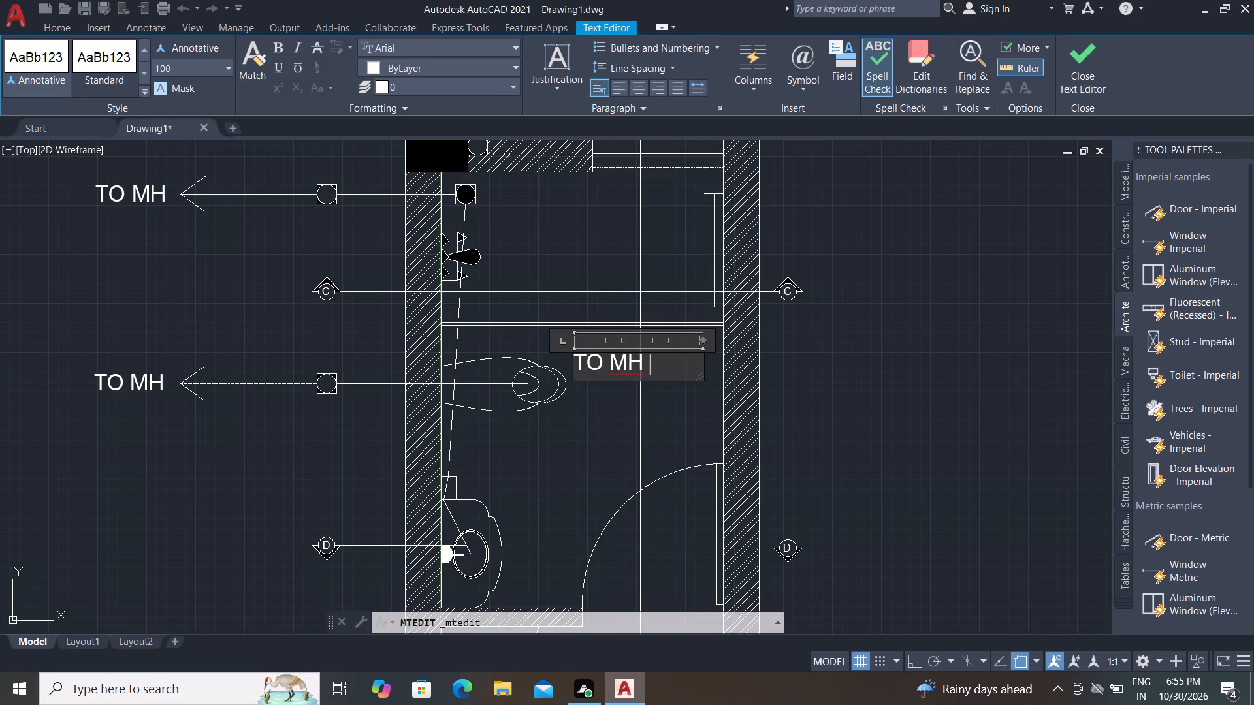
key("BackSpace")
key("BackSpace")
key("BackSpace")
key("BackSpace")
key("BackSpace")
key("BackSpace")
key("BackSpace")
key("BackSpace")
type("TOILET")
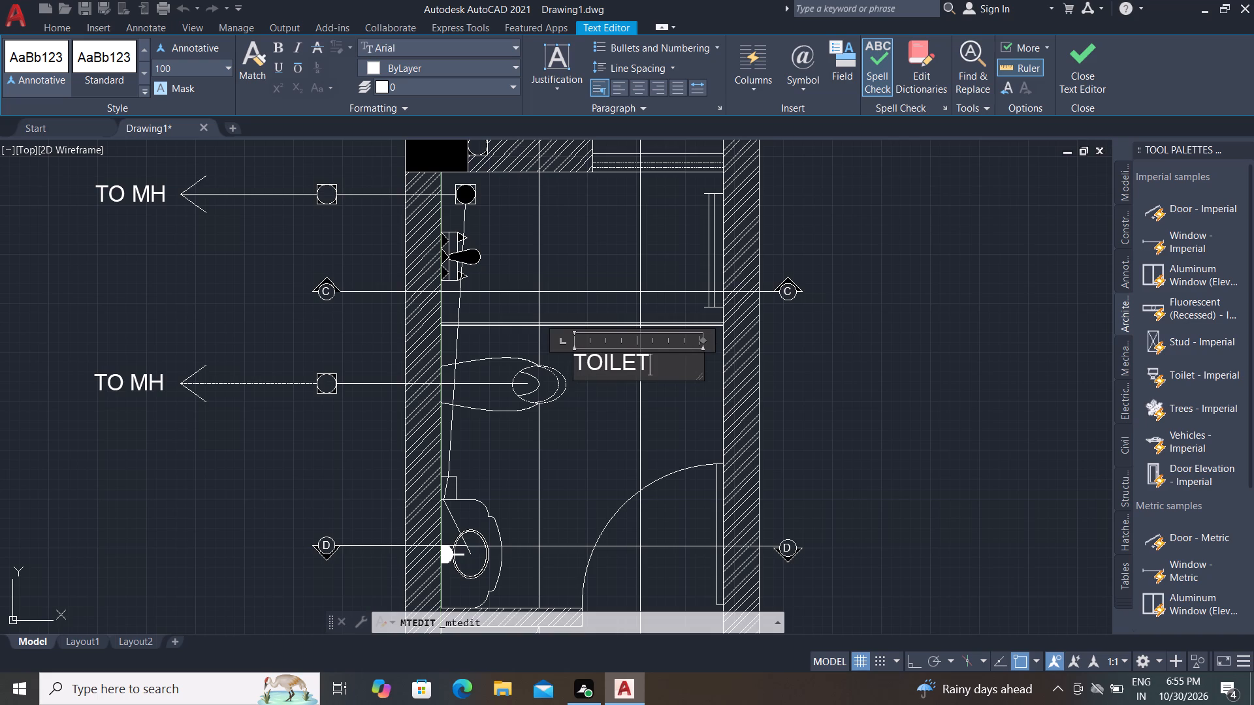
Add the room size 1800X2785 as a second line under TOILET and finish the text.
key("Return")
key("space")
key("space")
key("BackSpace")
key("BackSpace")
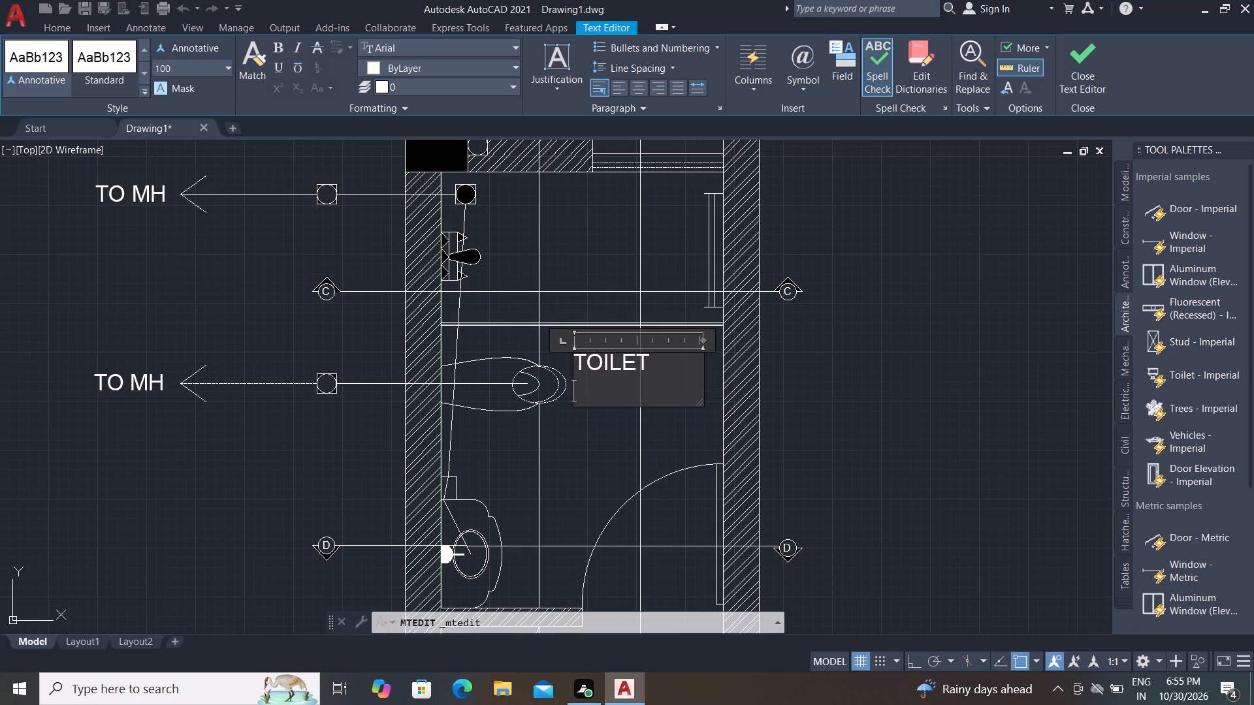
key("1")
type("800")
key("x")
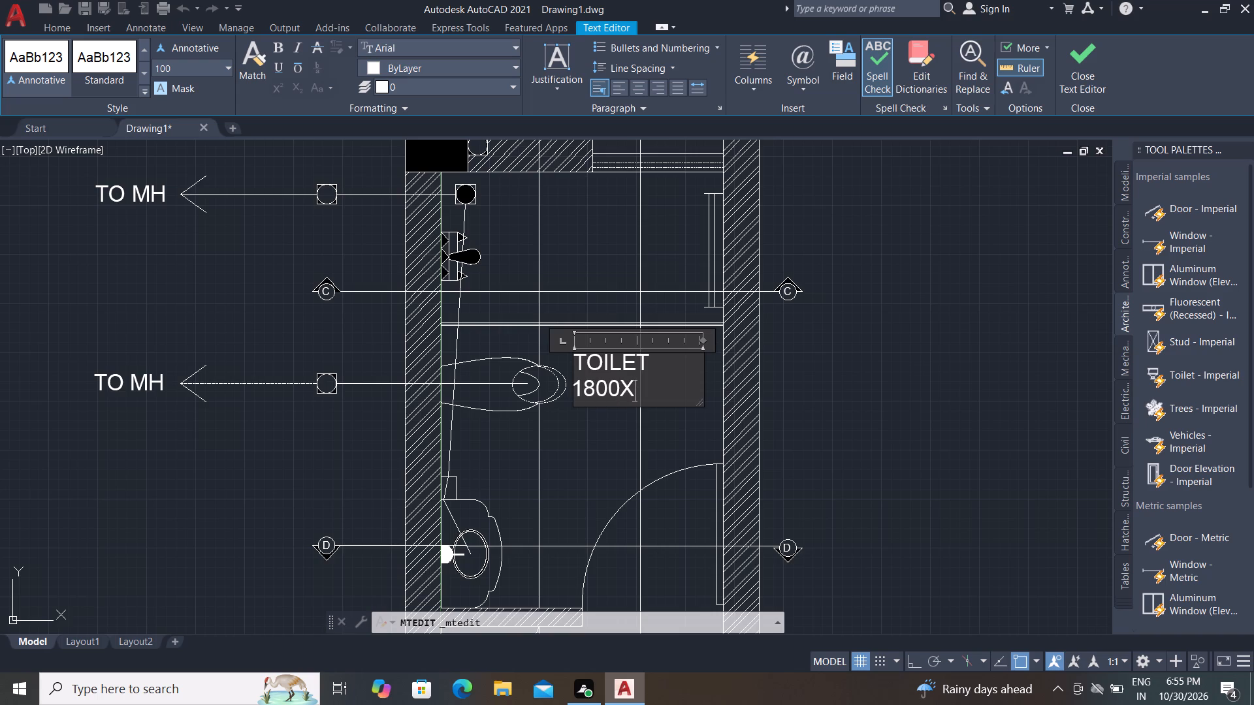
type("27")
type("85")
left_click(610, 439)
Replace the text of the copied TO MH label in the room below the partition with DRESS.
scroll(628, 350, "down", 2)
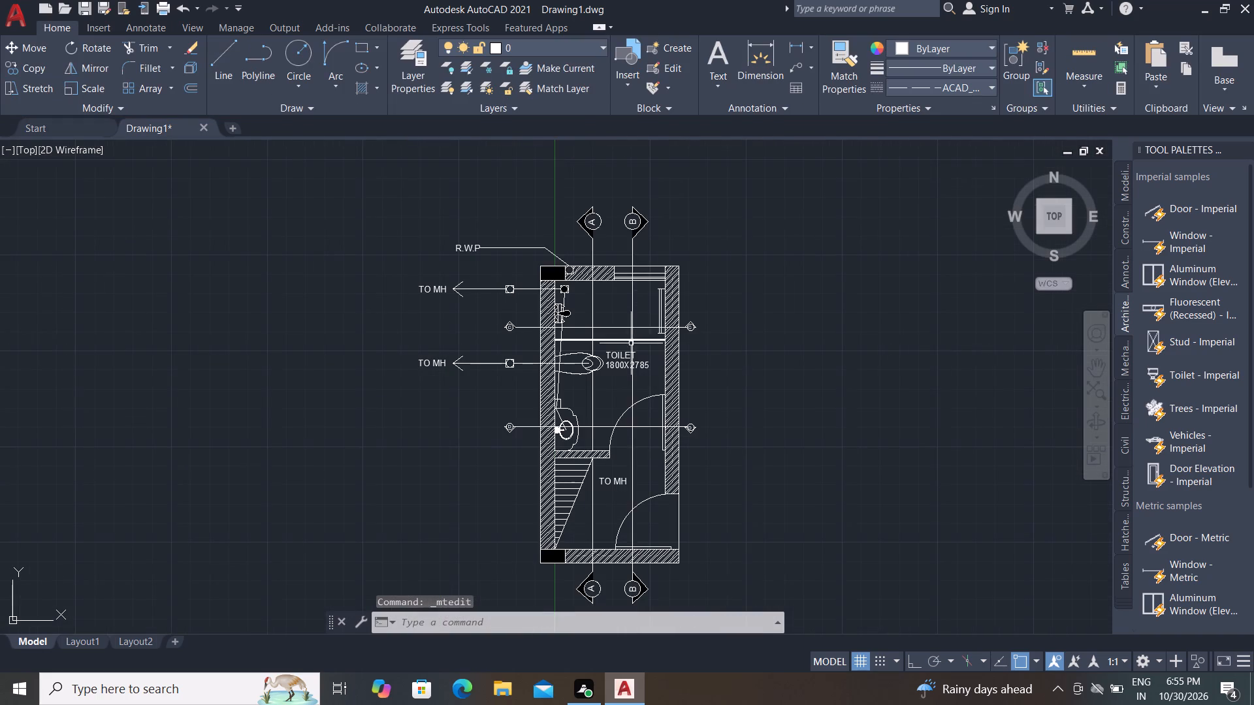
scroll(605, 496, "up", 1)
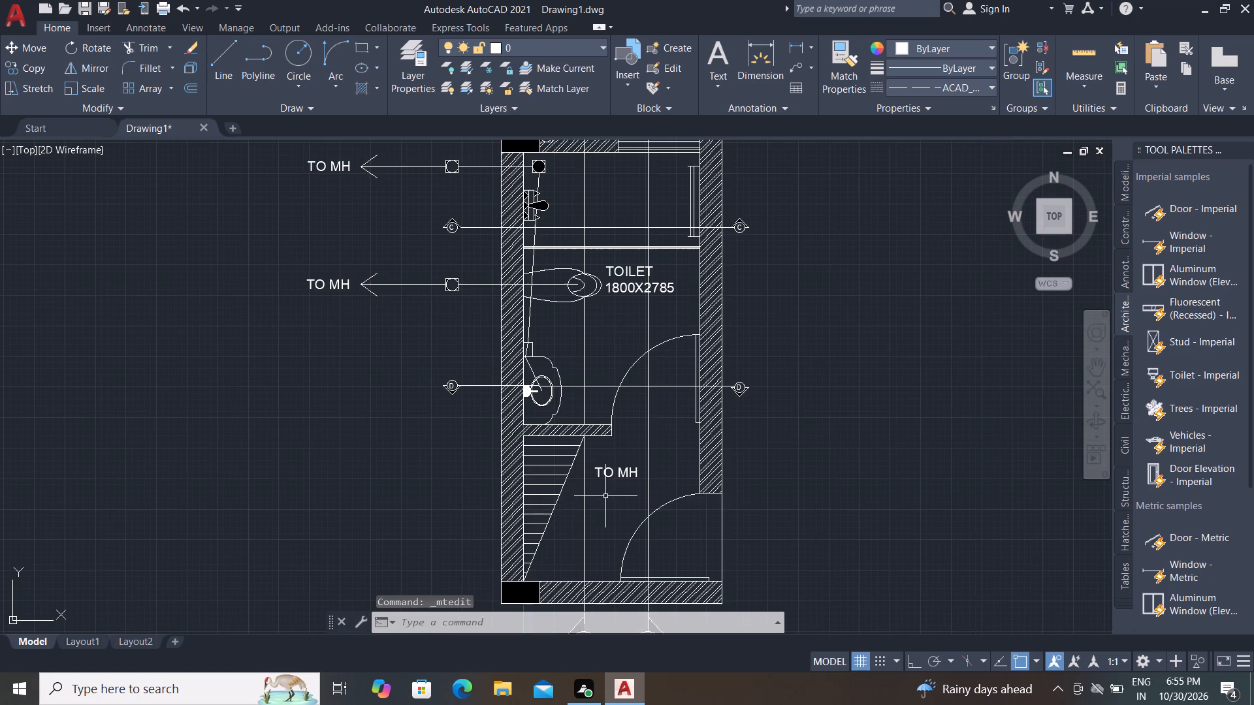
triple_click(619, 477)
scroll(622, 464, "down", 2)
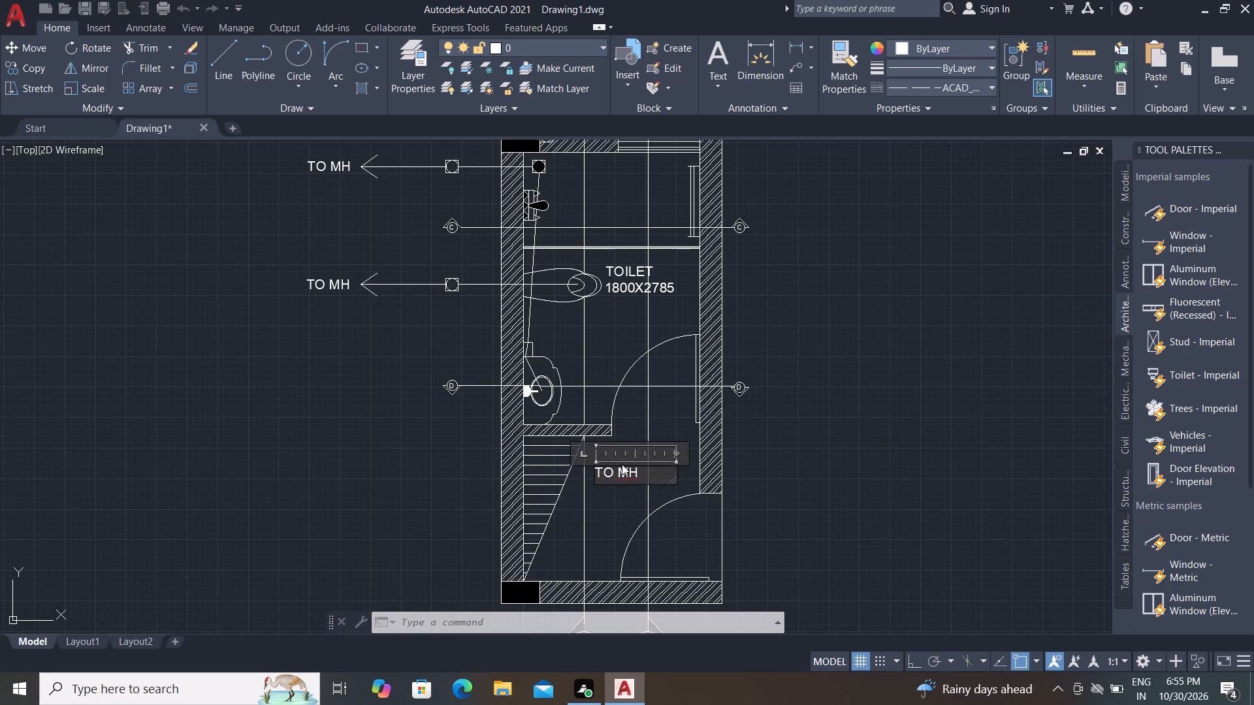
scroll(626, 485, "up", 2)
left_click(656, 446)
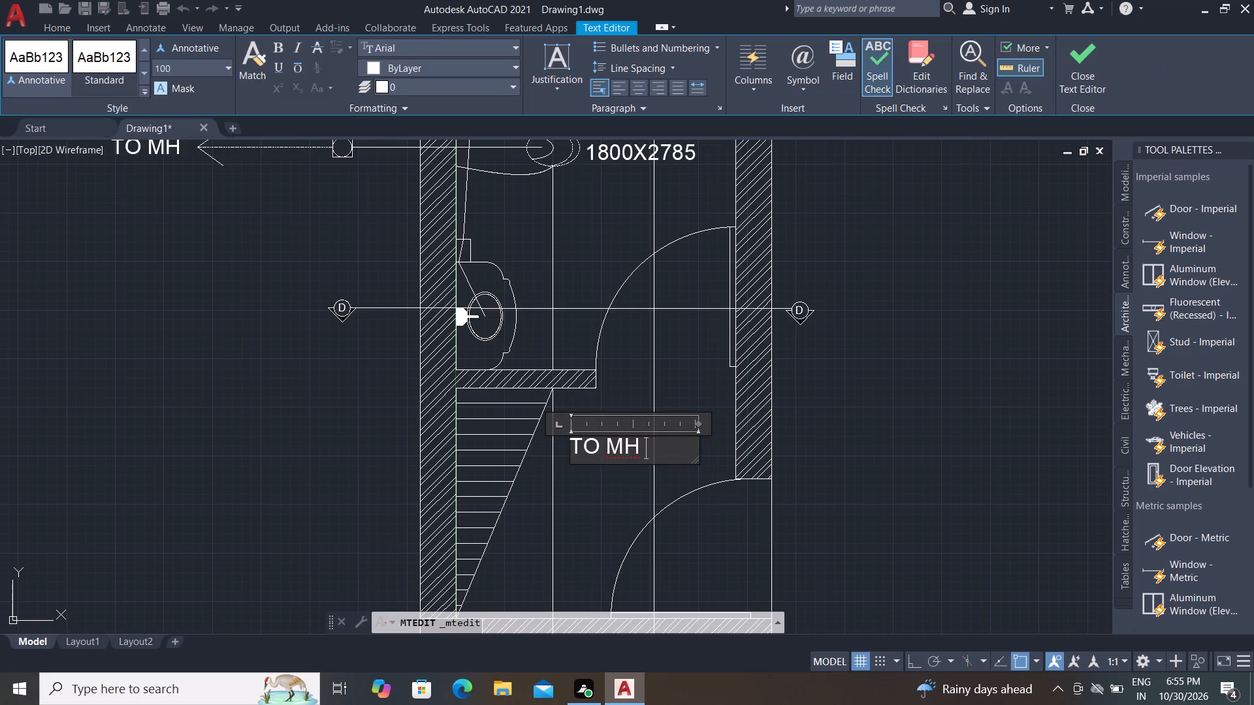
key("BackSpace")
key("BackSpace")
key("BackSpace")
key("BackSpace")
key("BackSpace")
key("BackSpace")
key("BackSpace")
key("BackSpace")
key("BackSpace")
key("BackSpace")
key("BackSpace")
key("BackSpace")
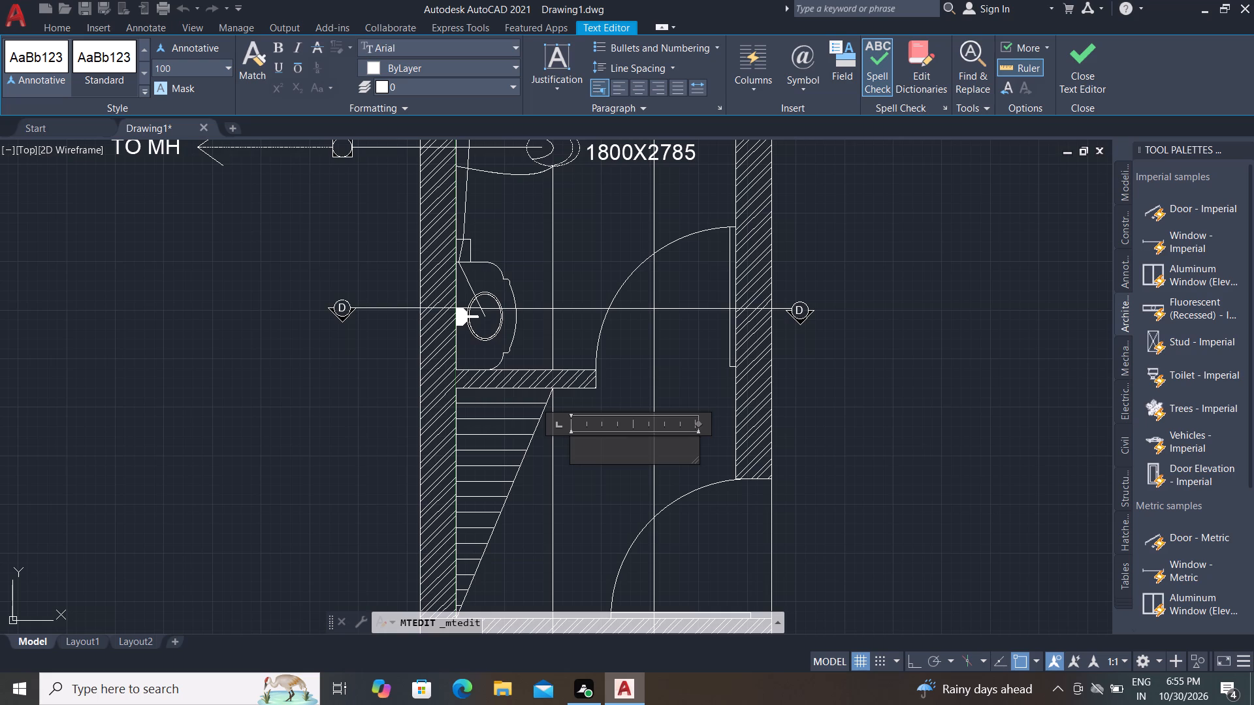
type("DRESS")
Add the room size 1800X1600 as a second line under DRESS and finish the text.
key("Return")
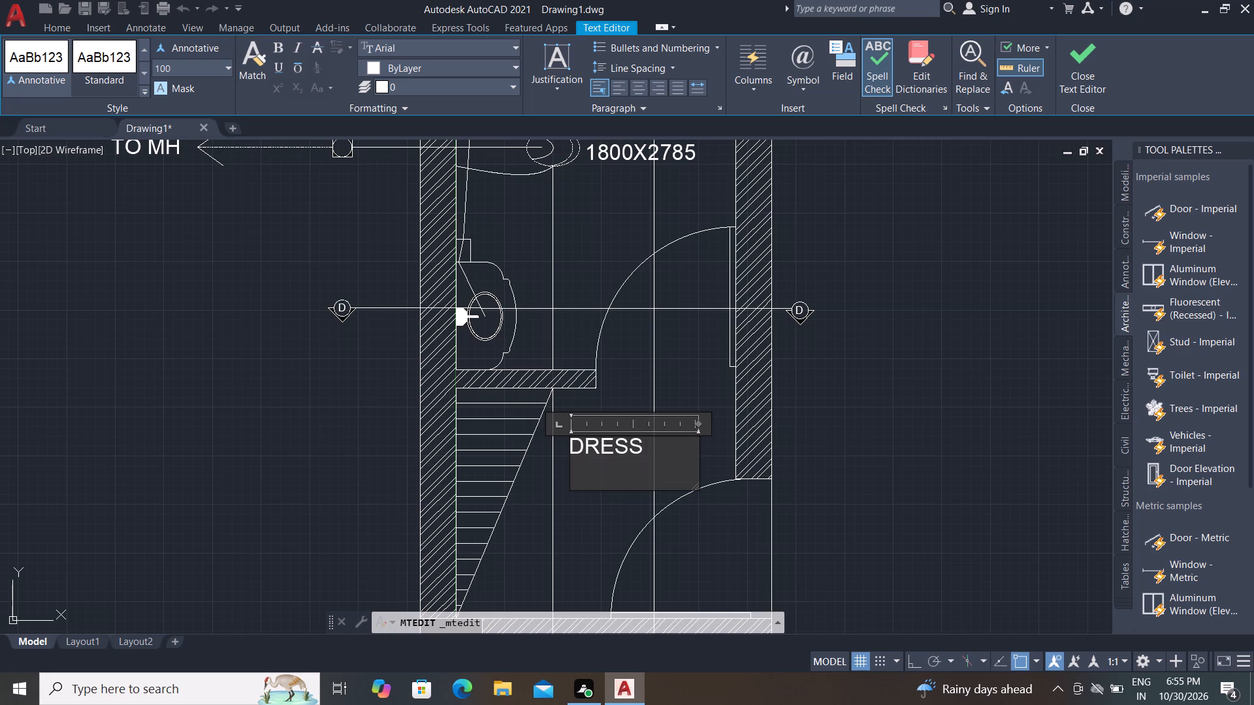
key("1")
type("800")
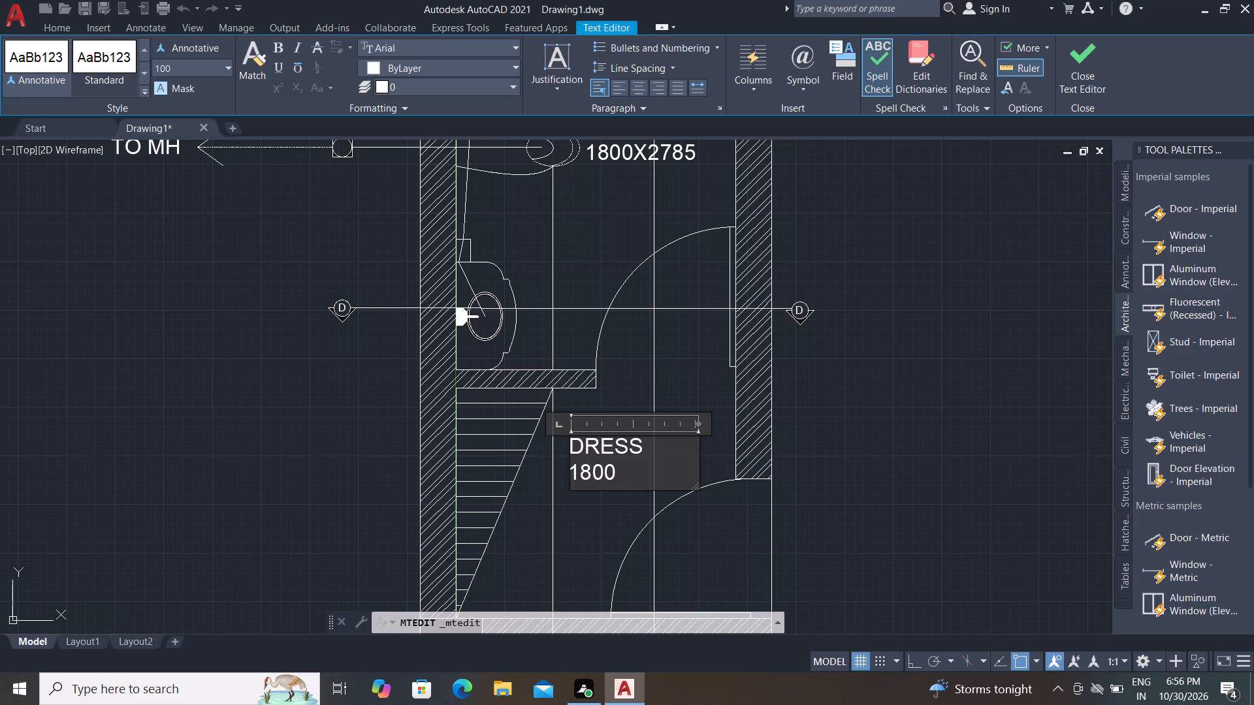
key("x")
type("16")
type("00")
left_click(676, 351)
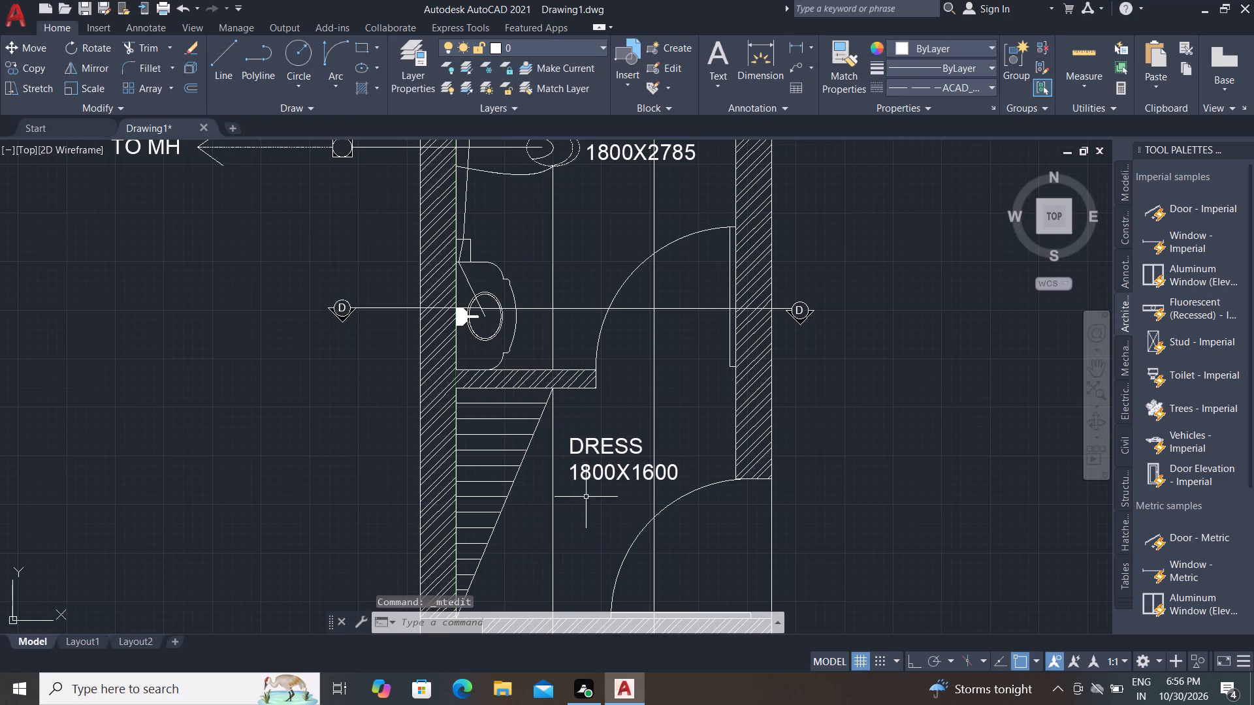
Set the text height of the 1800X1600 line in the DRESS label to 80.
double_click(603, 466)
left_click(598, 467)
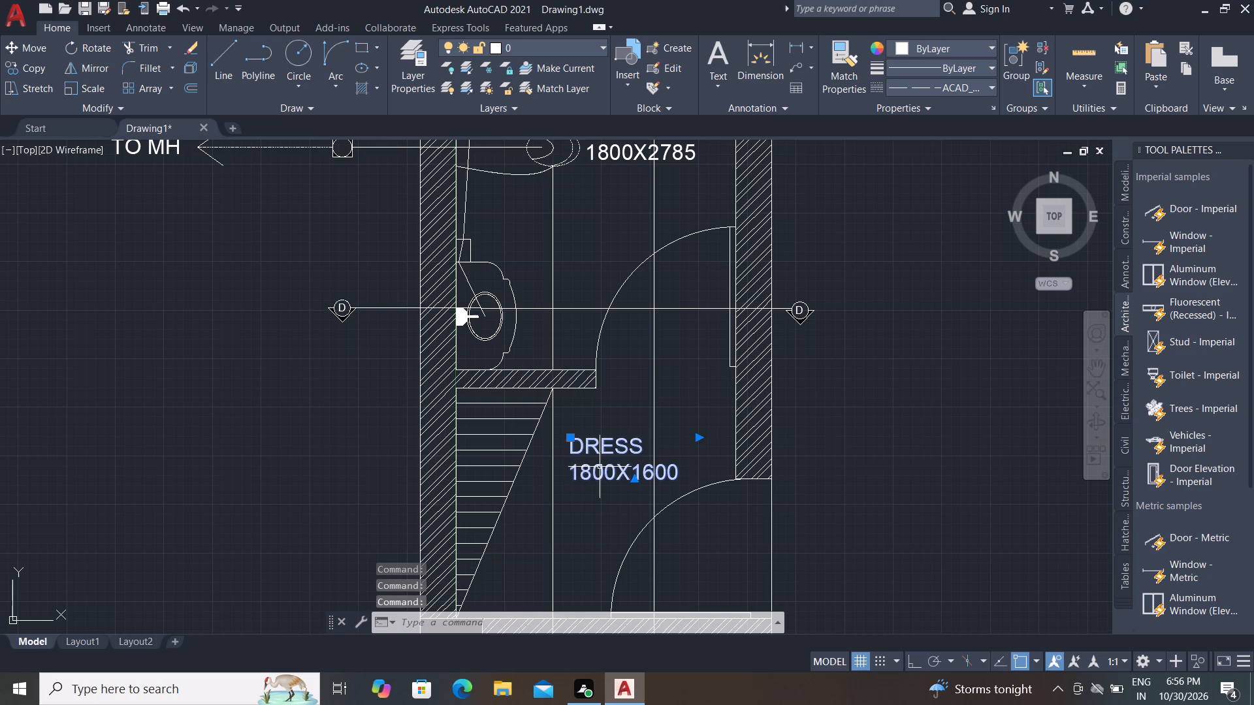
double_click(615, 473)
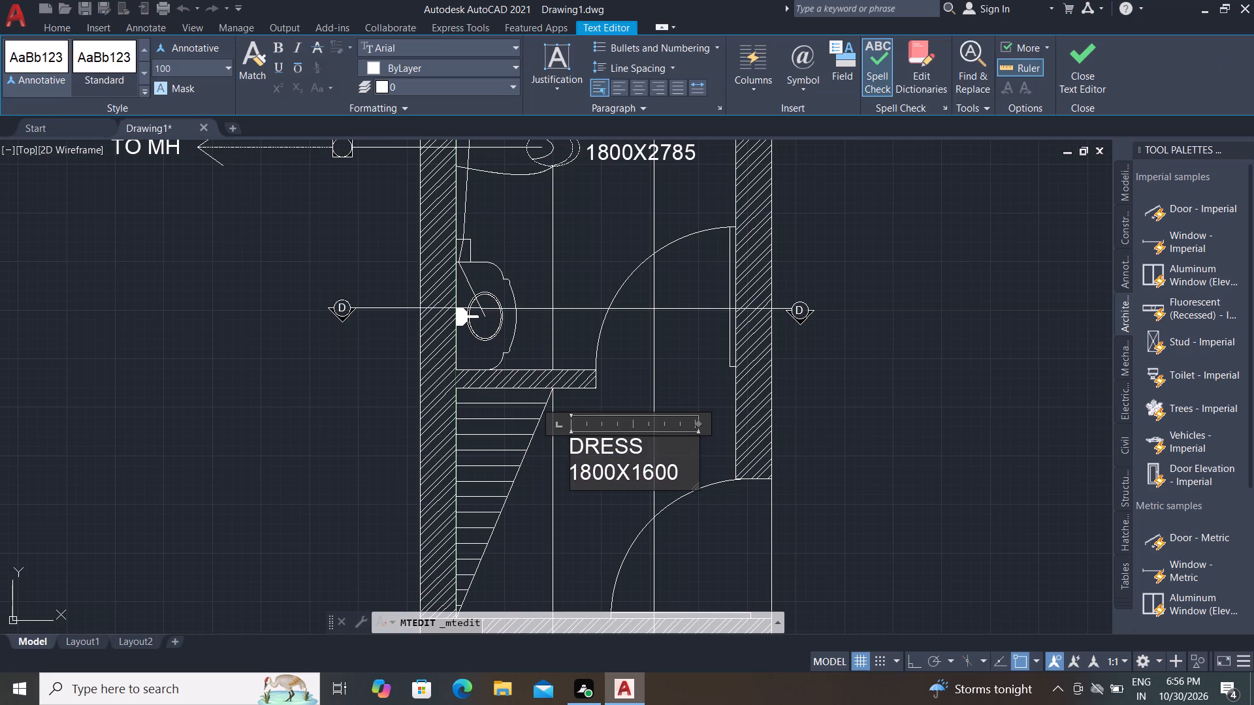
triple_click(682, 473)
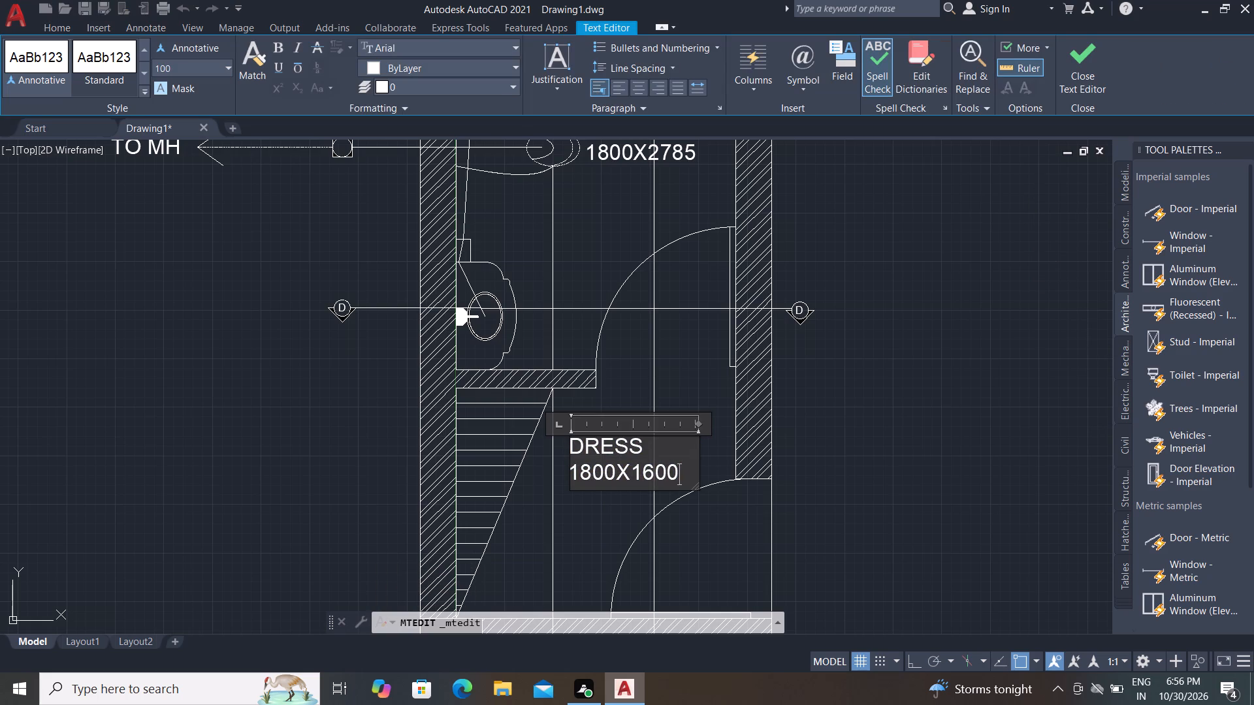
double_click(677, 478)
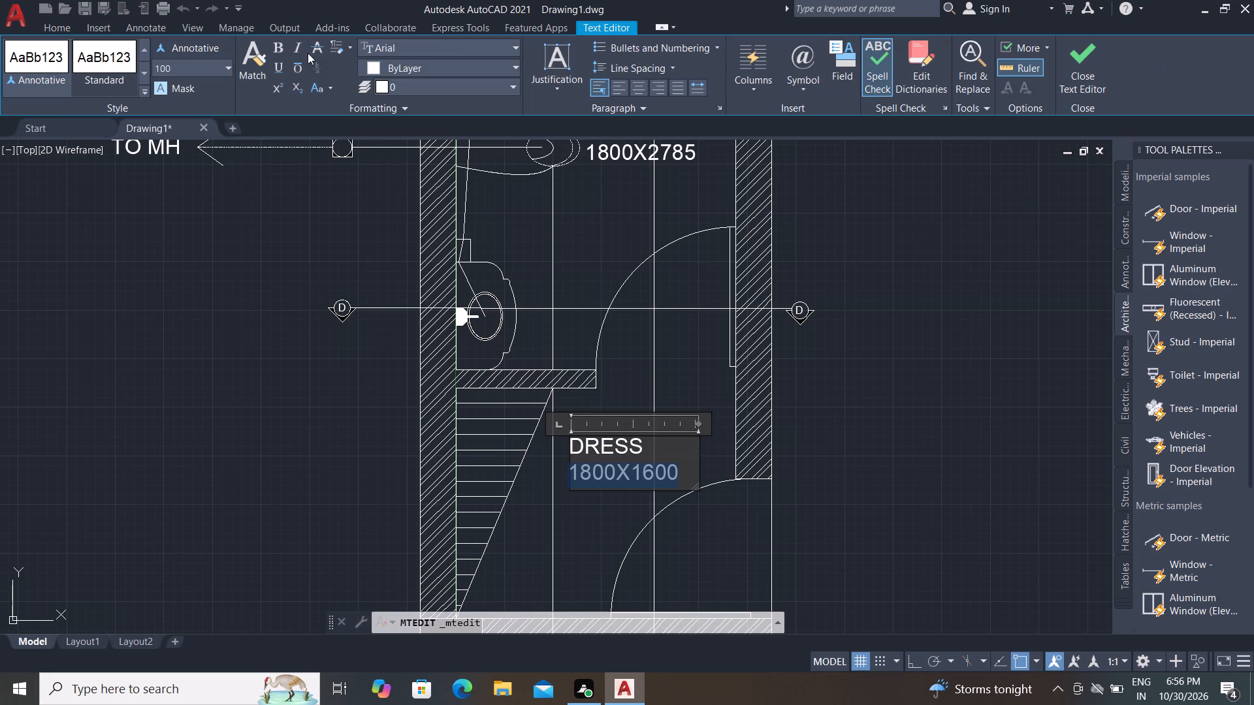
left_click(183, 65)
key("BackSpace")
type("80")
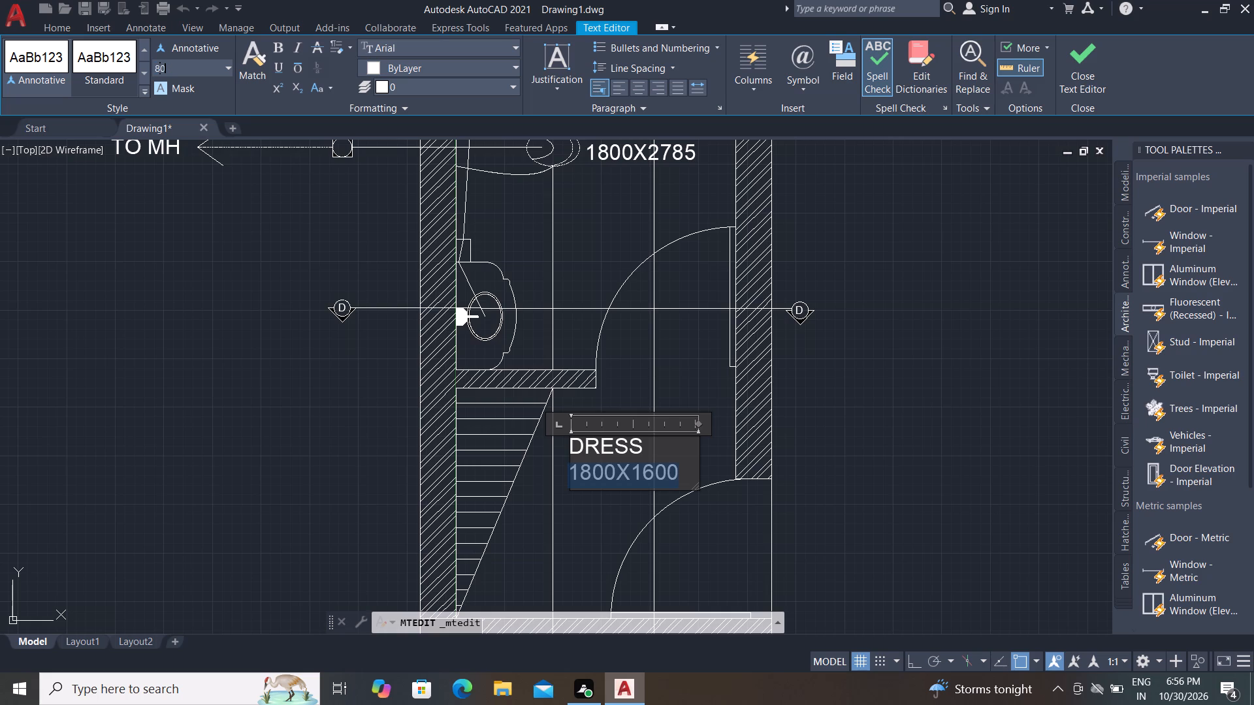
key("Return")
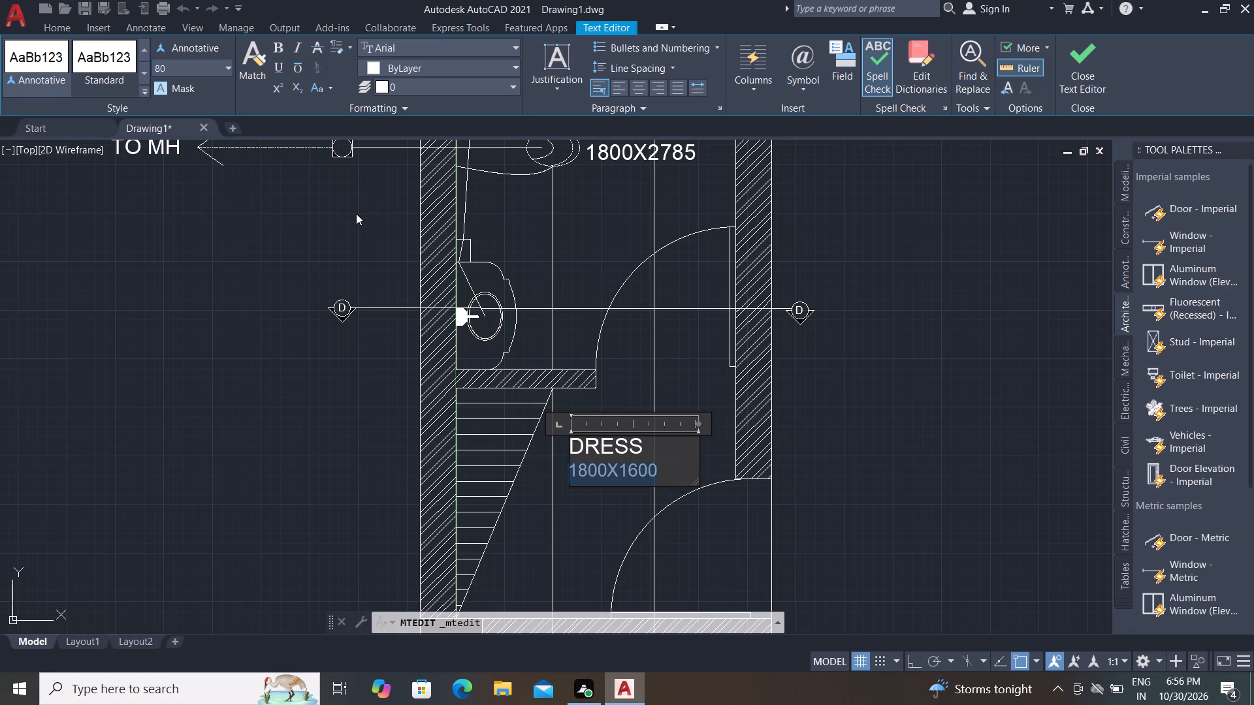
left_click(359, 217)
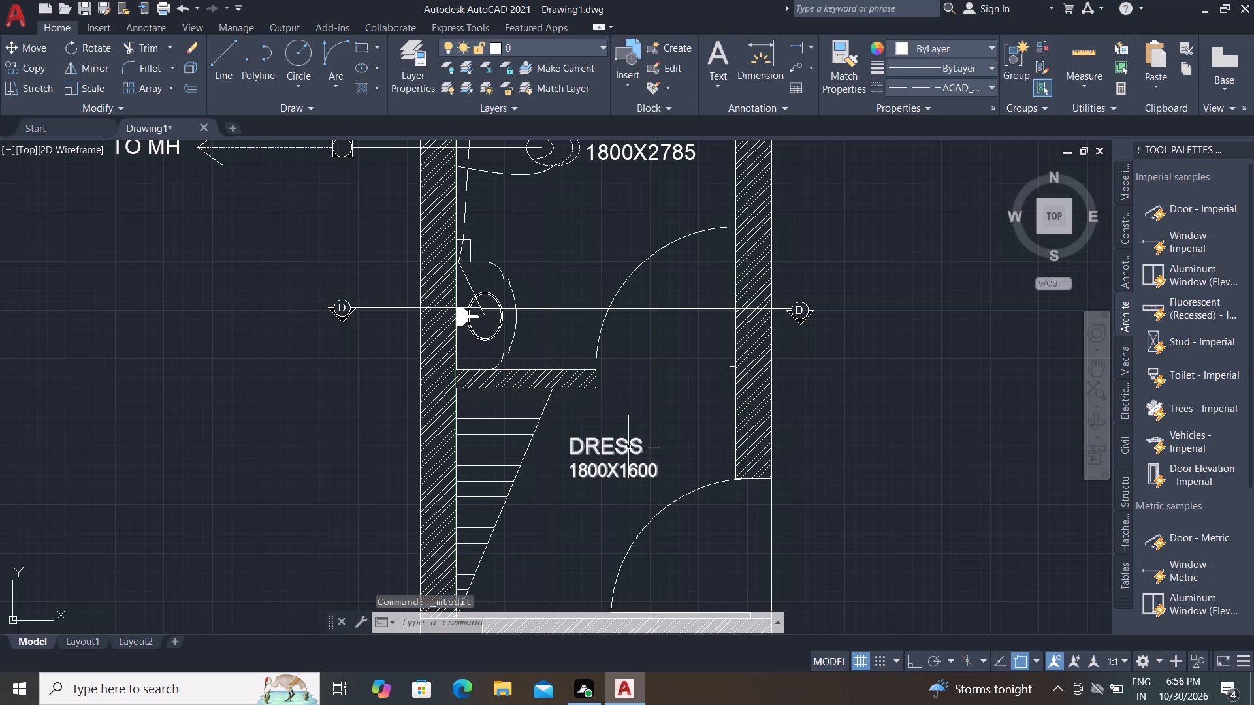
Set the text height of the word DRESS to 80 and finish editing the label.
double_click(628, 447)
scroll(631, 443, "up", 2)
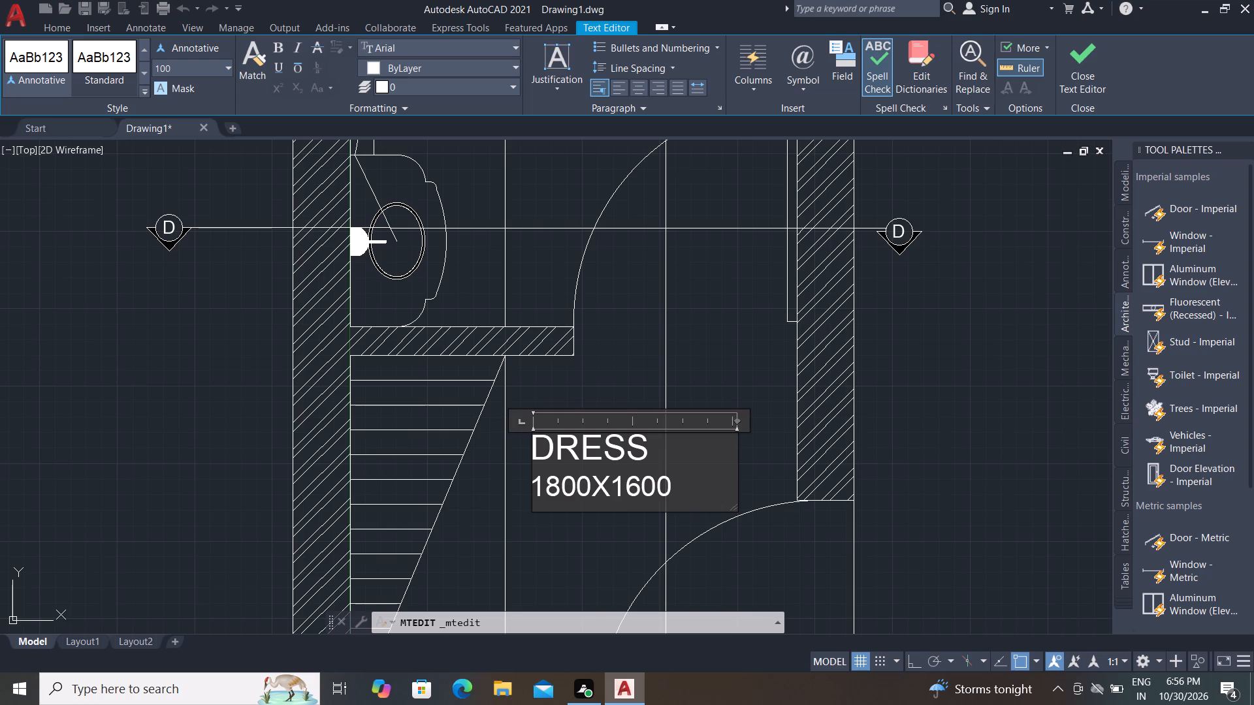
double_click(656, 441)
left_click(656, 441)
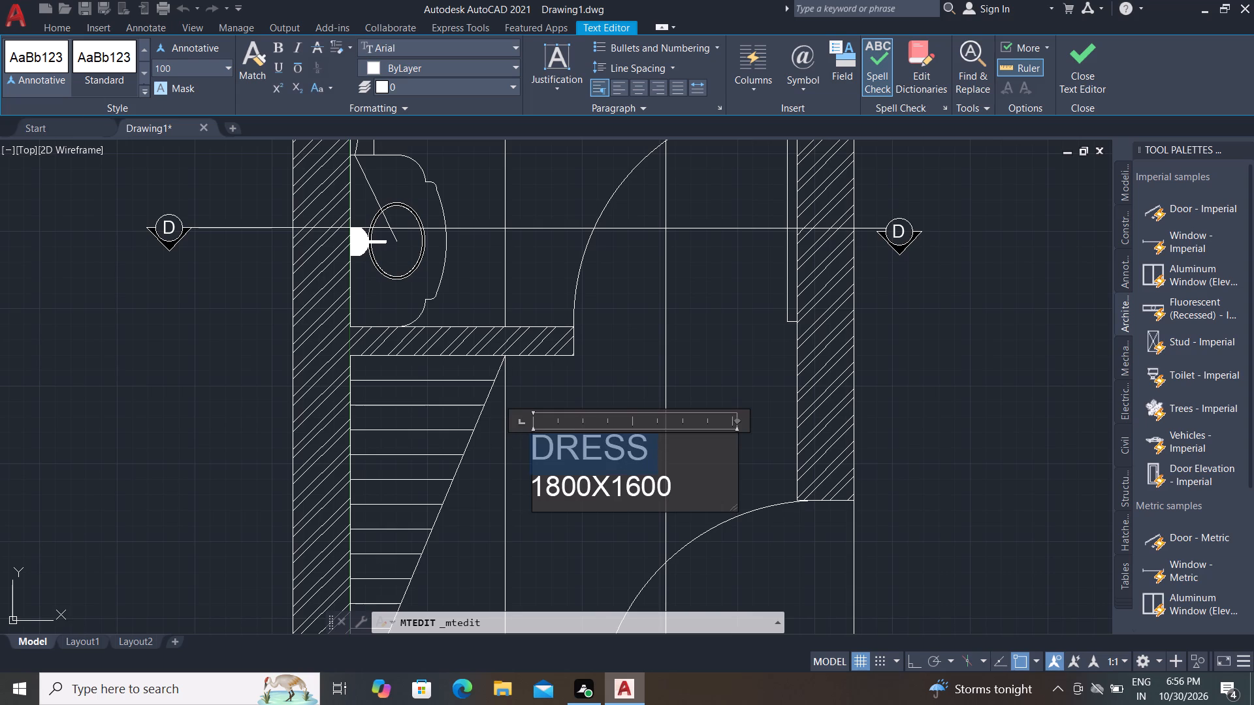
left_click(176, 70)
key("BackSpace")
type("80")
key("Return")
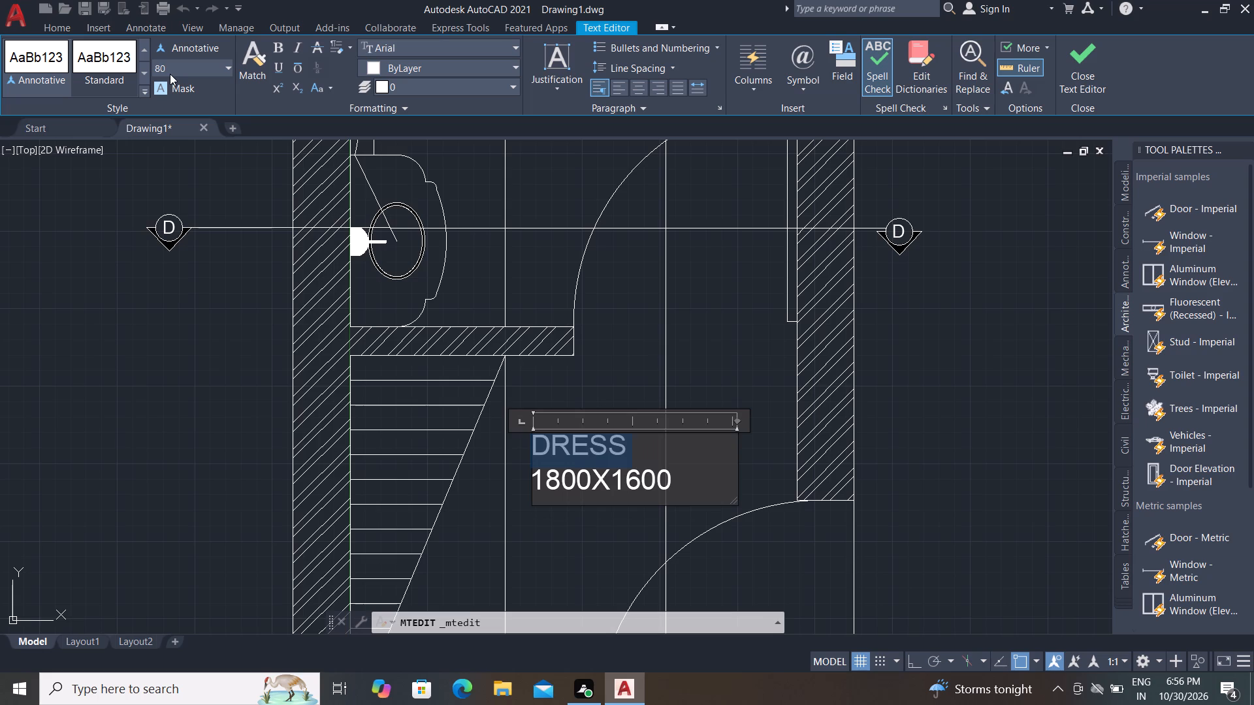
left_click(231, 292)
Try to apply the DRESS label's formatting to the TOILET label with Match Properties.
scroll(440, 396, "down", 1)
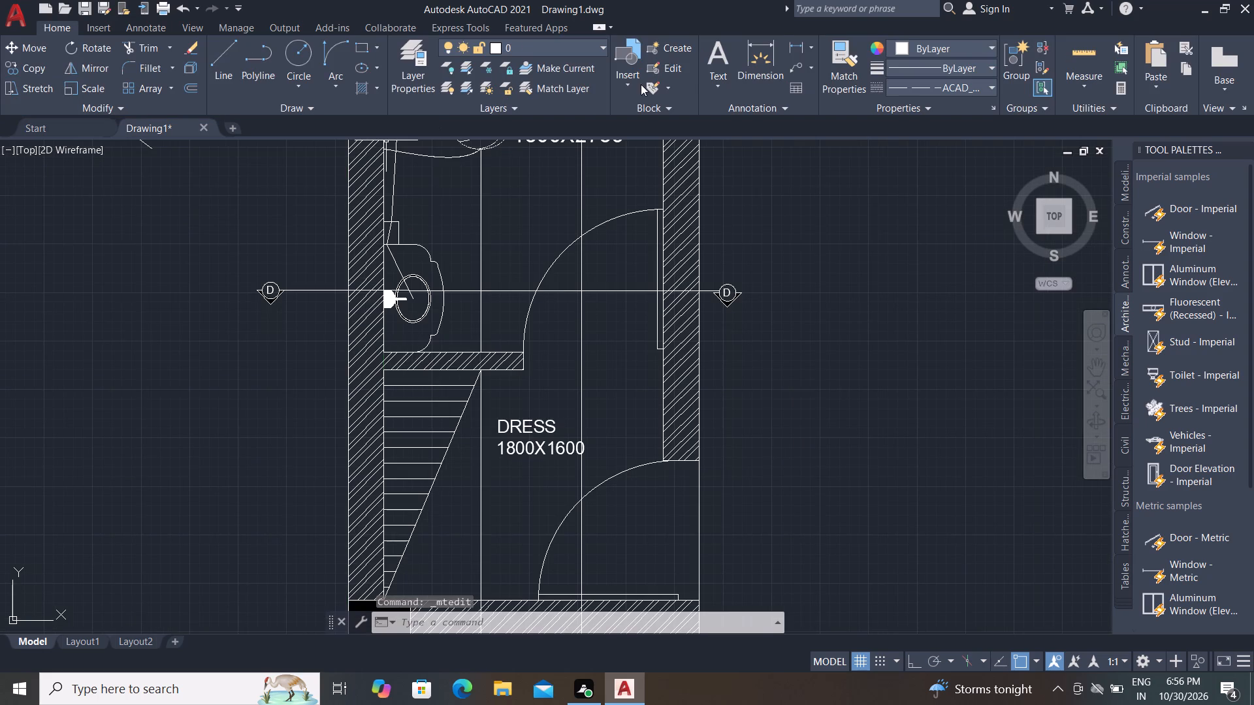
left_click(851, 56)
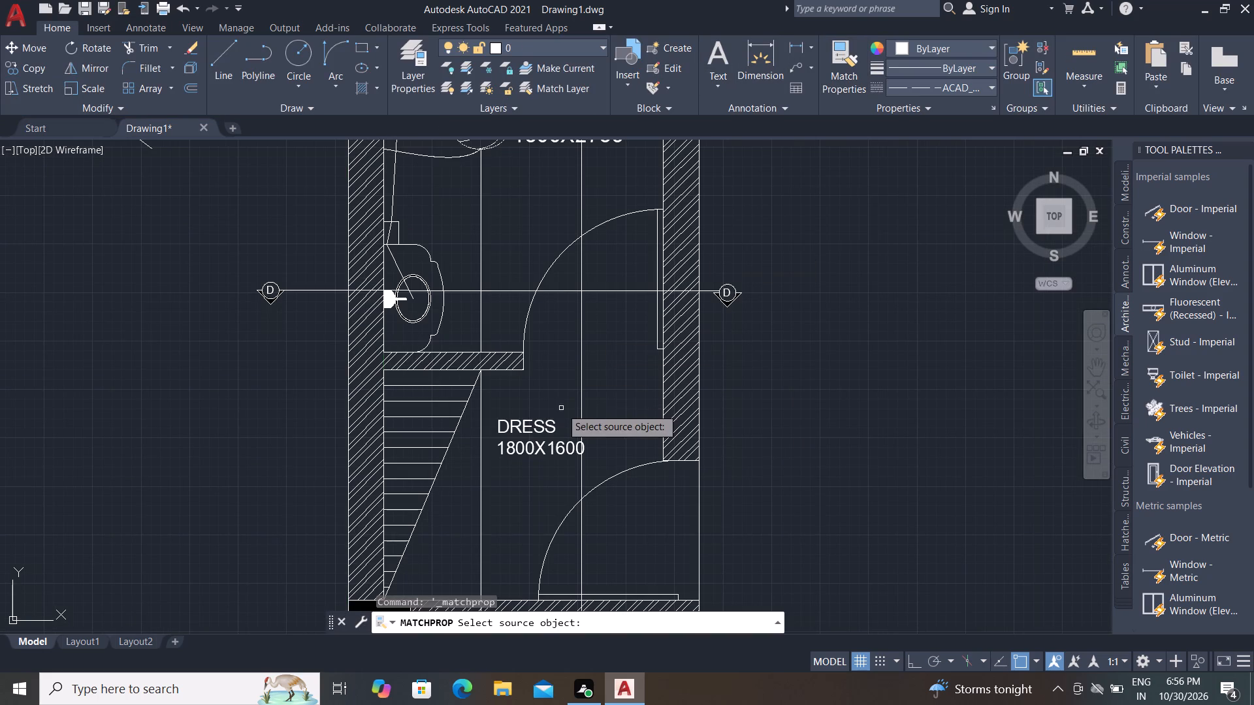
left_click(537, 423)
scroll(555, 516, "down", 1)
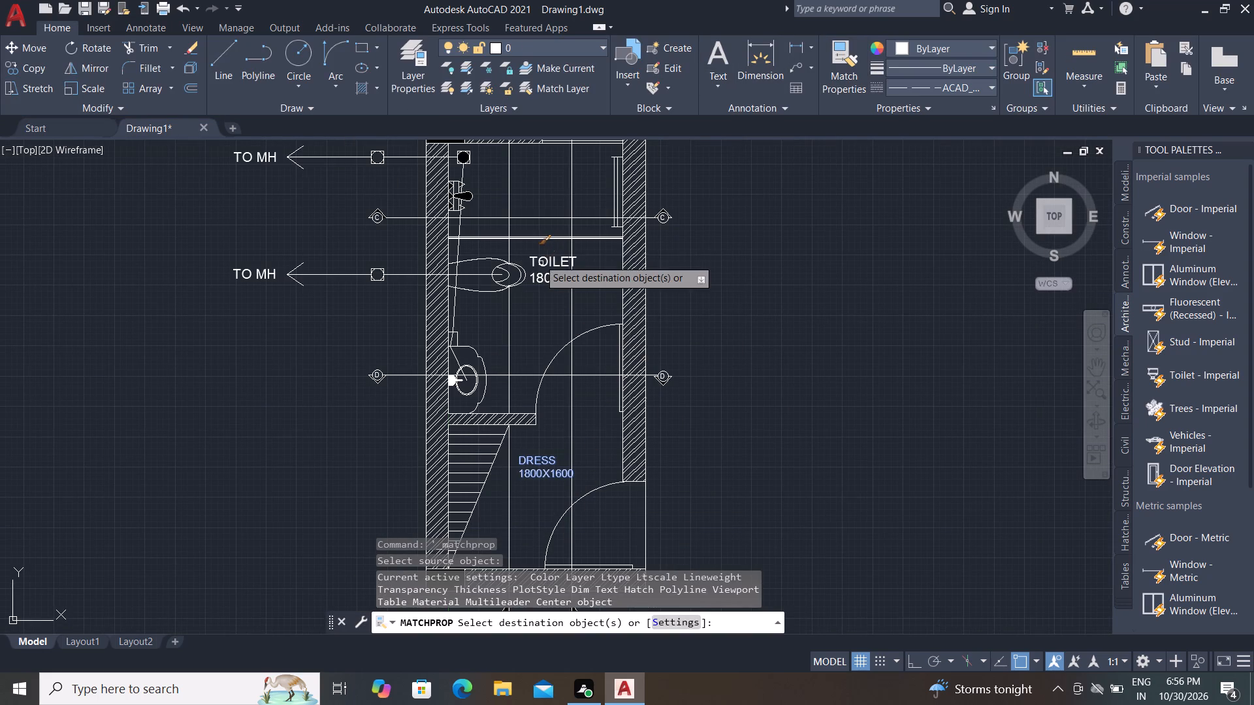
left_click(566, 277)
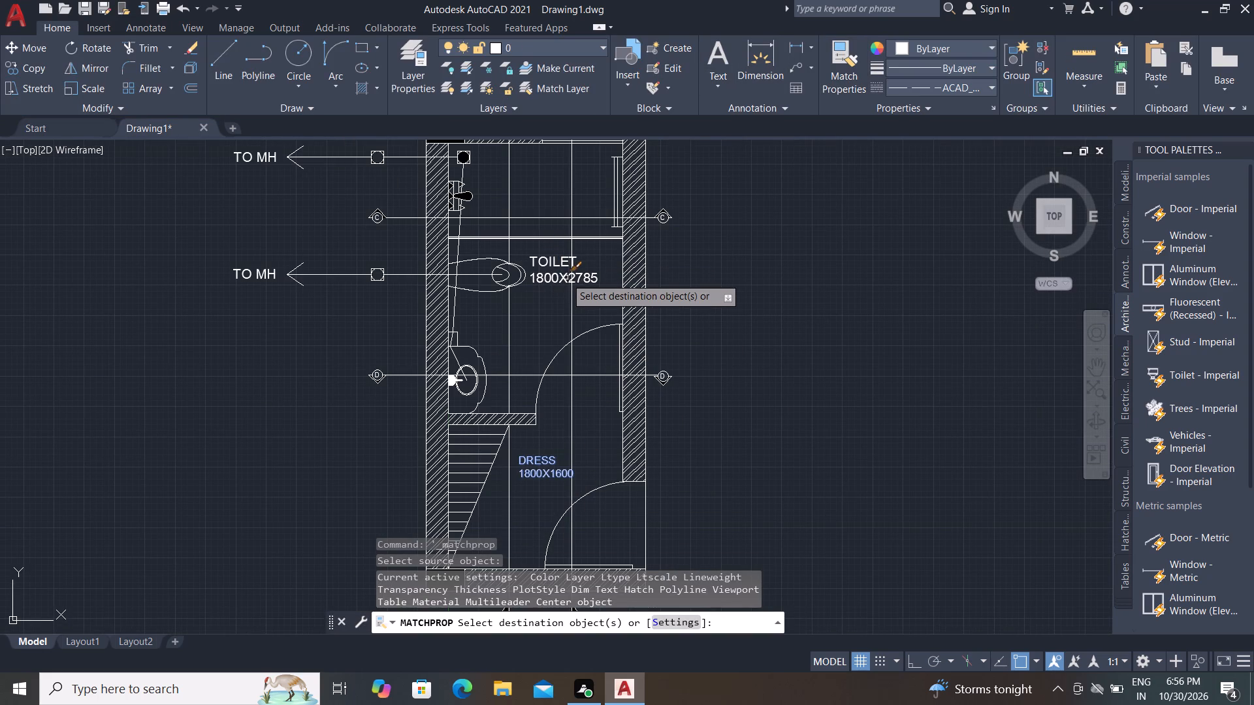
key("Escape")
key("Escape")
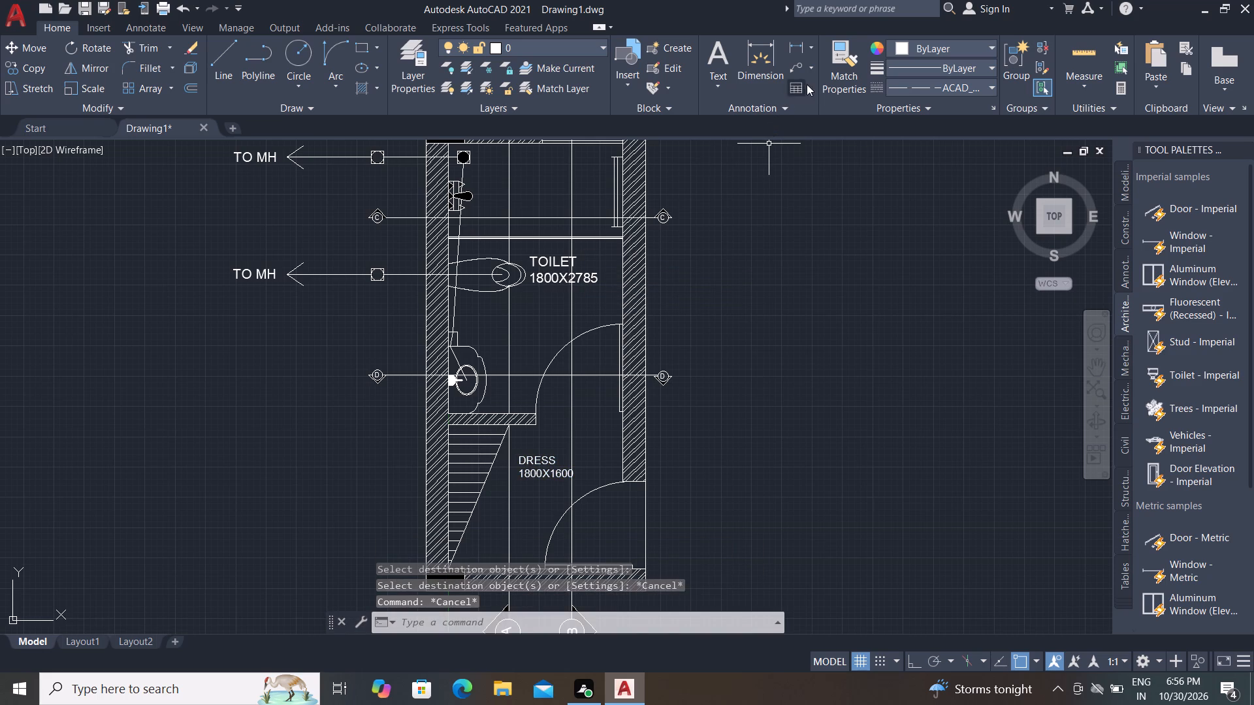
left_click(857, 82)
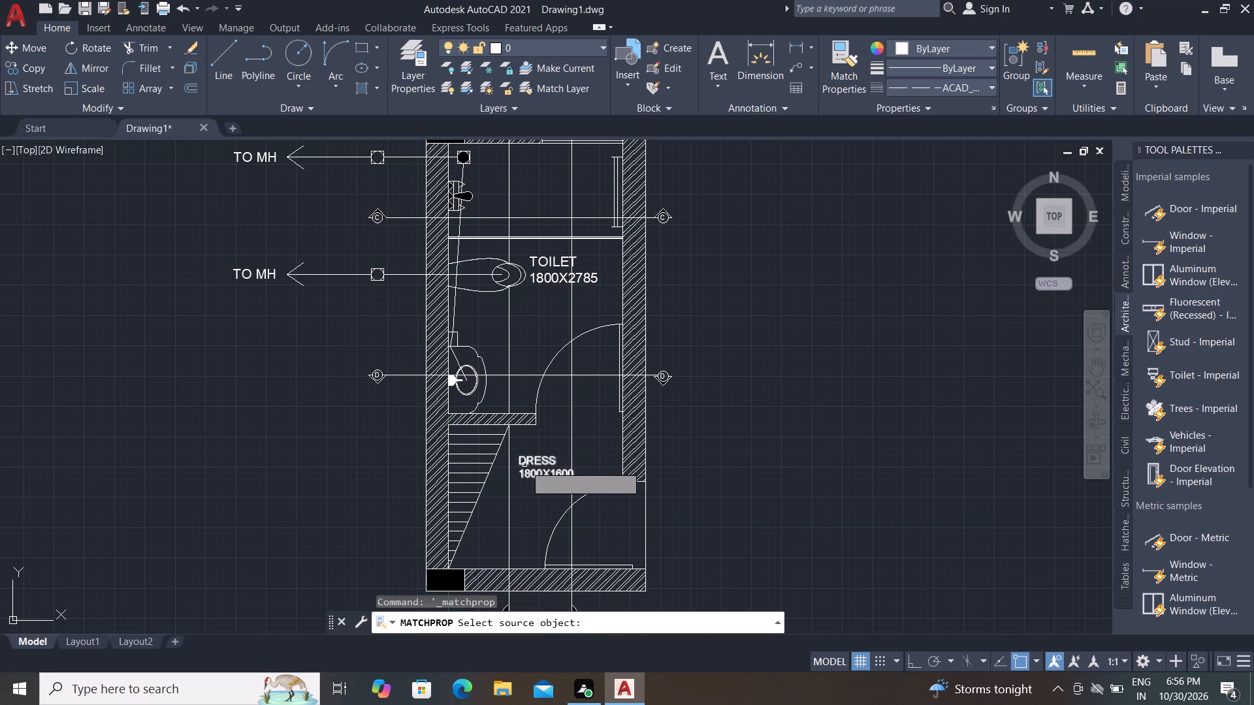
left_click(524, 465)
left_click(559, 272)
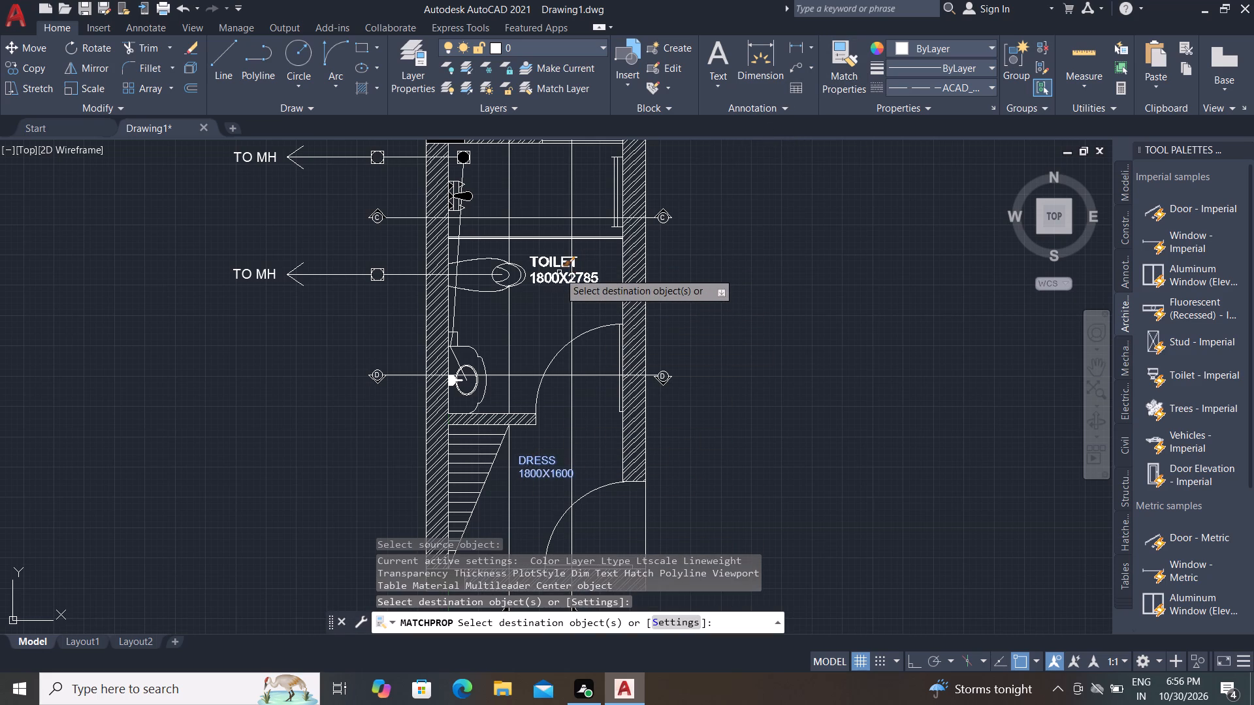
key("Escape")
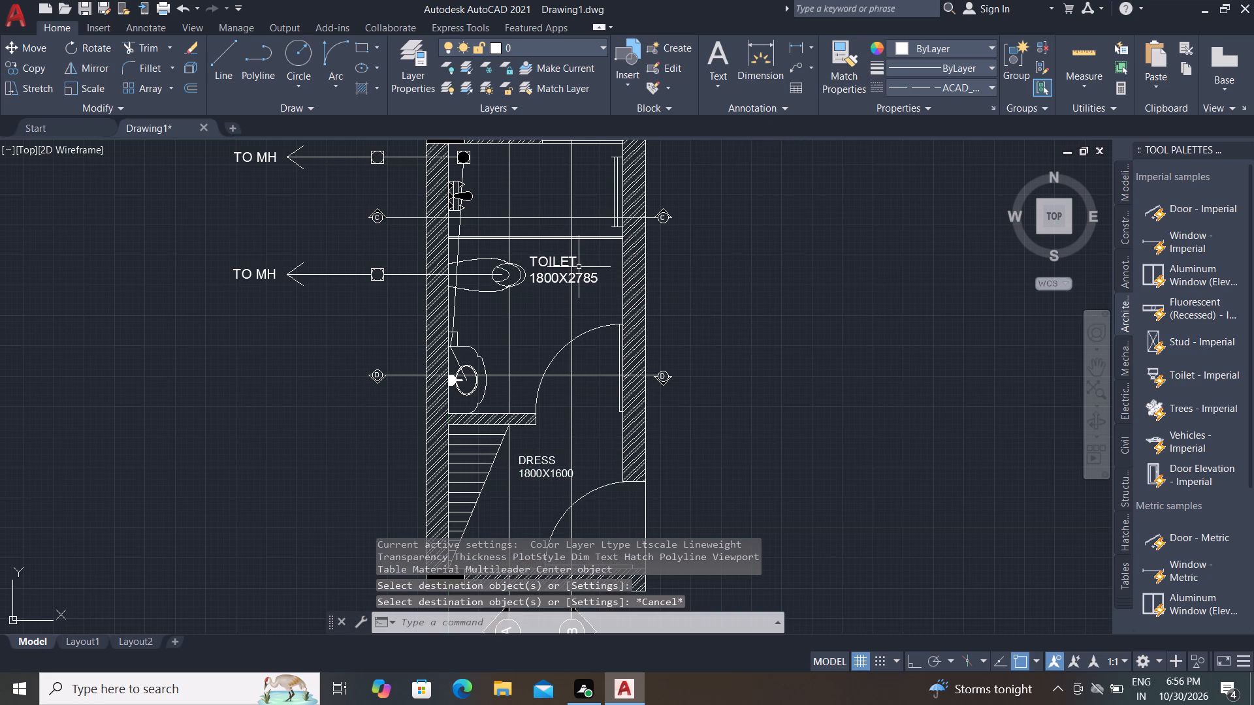
Set the text height of the 1800X2785 line in the TOILET label to 80.
double_click(558, 277)
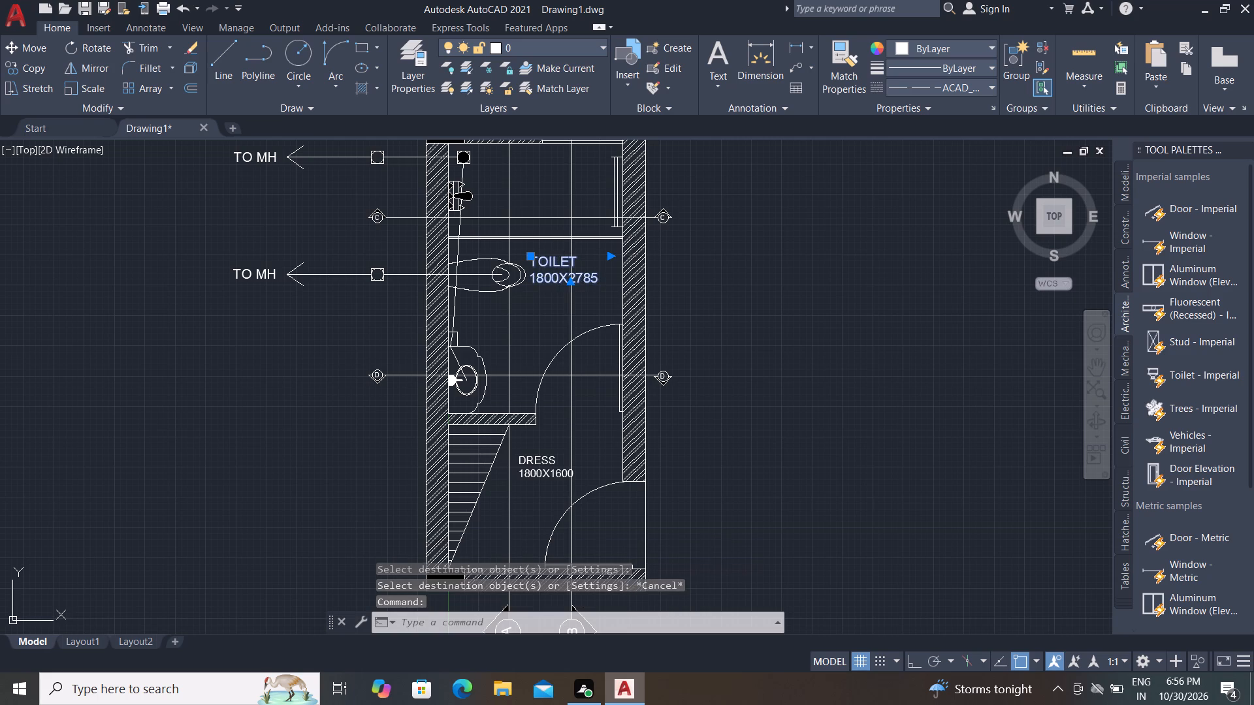
scroll(601, 279, "up", 1)
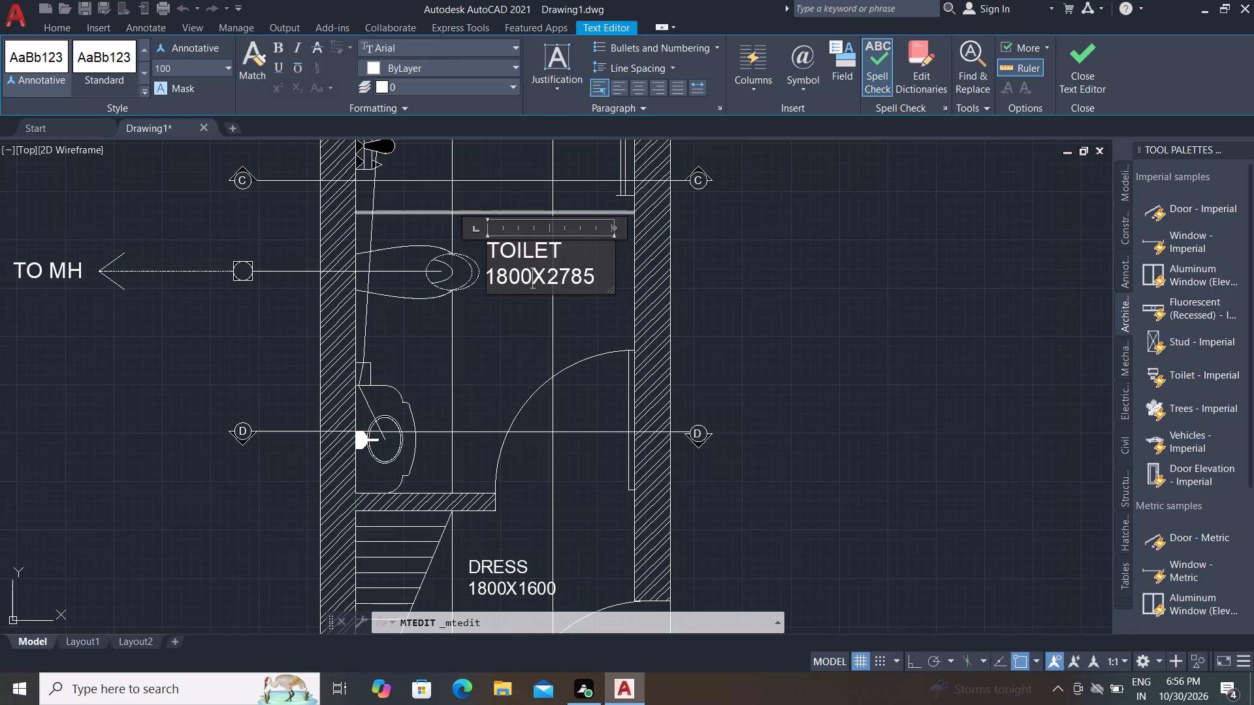
double_click(600, 280)
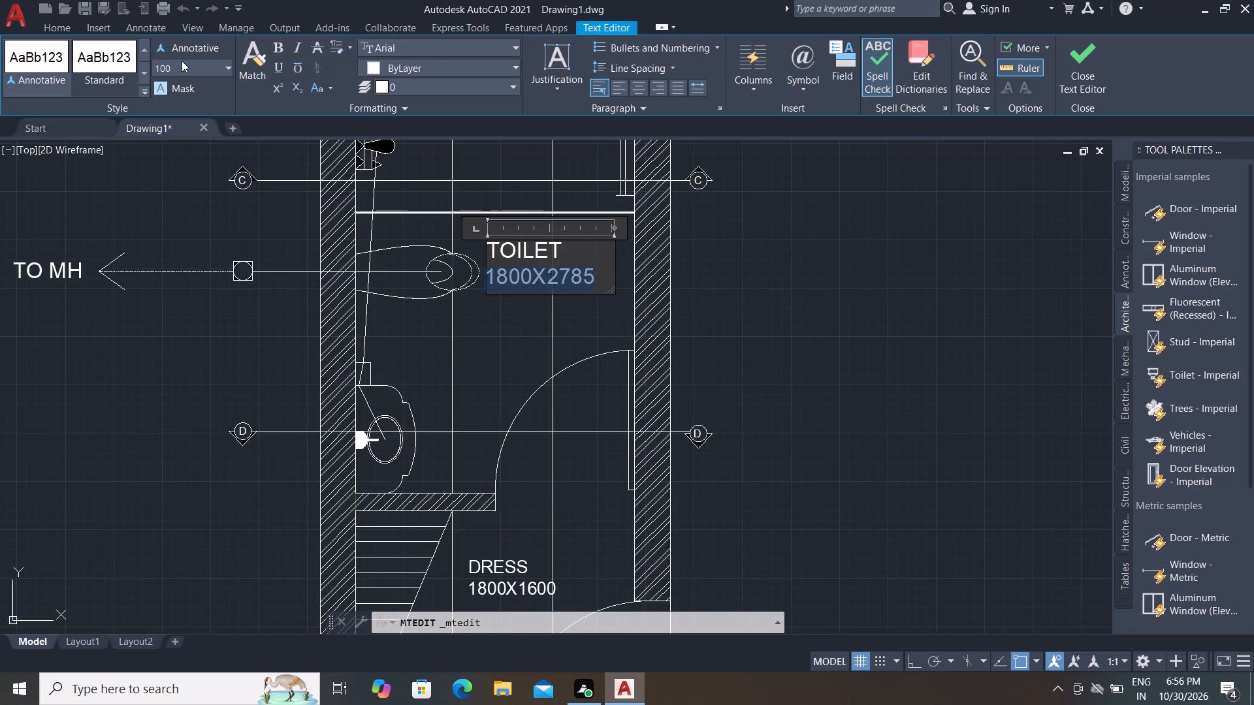
left_click(175, 72)
key("BackSpace")
type("80")
key("Return")
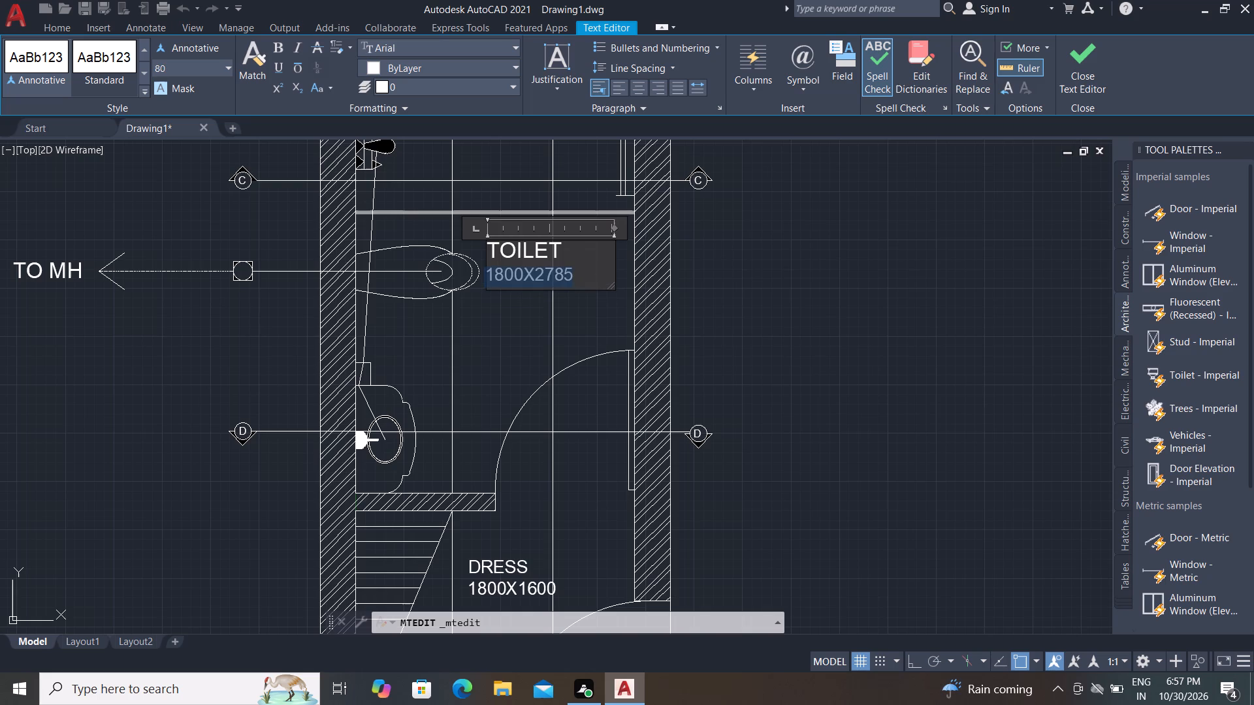
Set the text height of the word TOILET to 80 and finish editing the label.
double_click(562, 245)
left_click(562, 245)
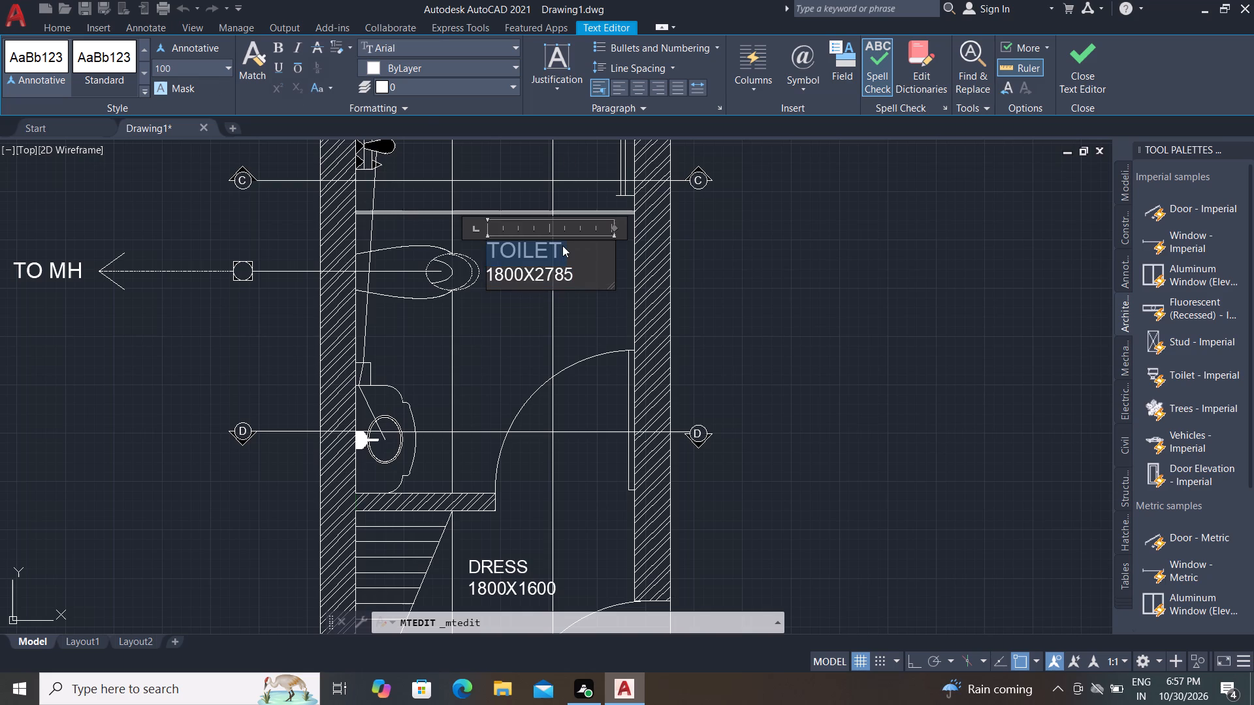
left_click(195, 70)
key("BackSpace")
type("80")
key("Return")
left_click(289, 240)
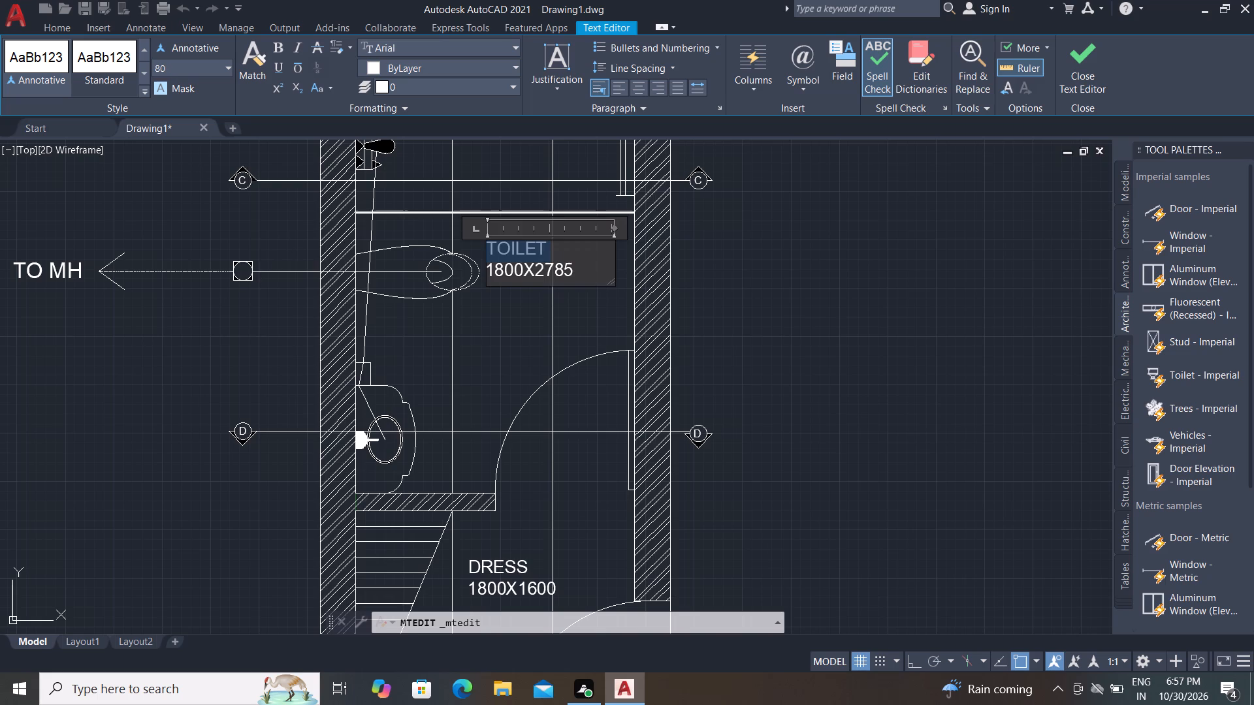
scroll(440, 304, "down", 1)
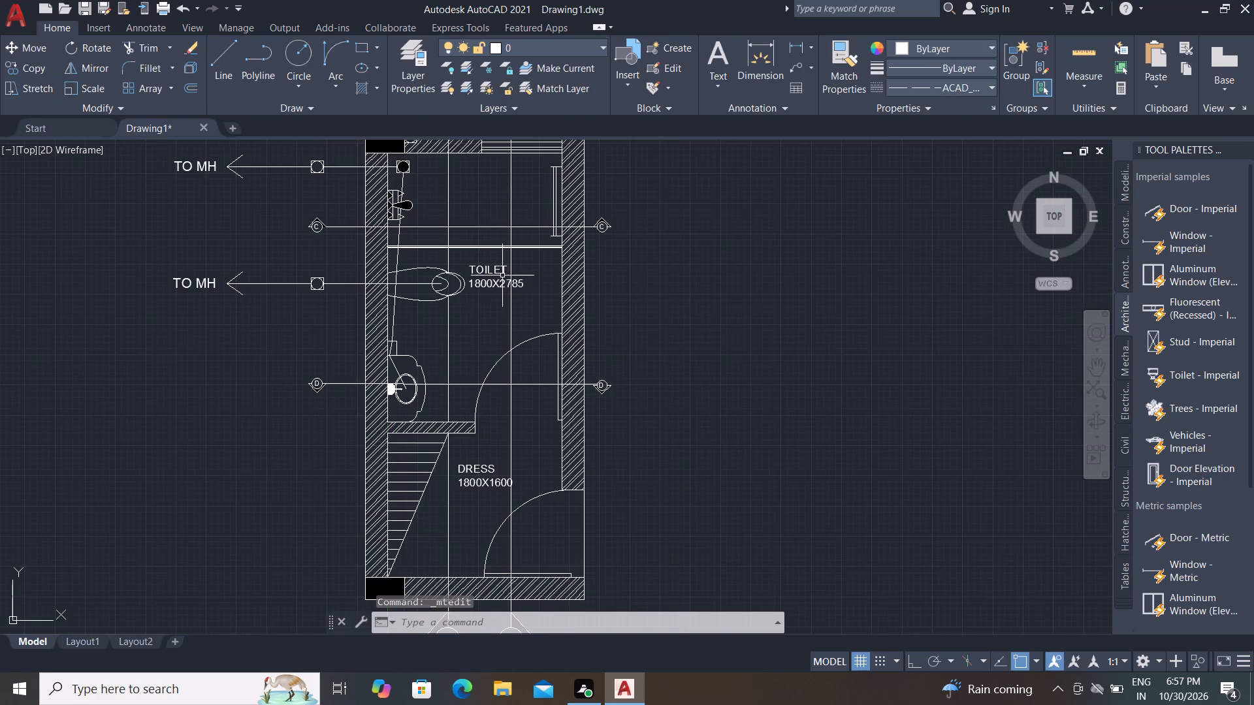
Move the TOILET 1800X2785 label down into the open floor area below the WC, clear of the fixture.
scroll(502, 275, "up", 3)
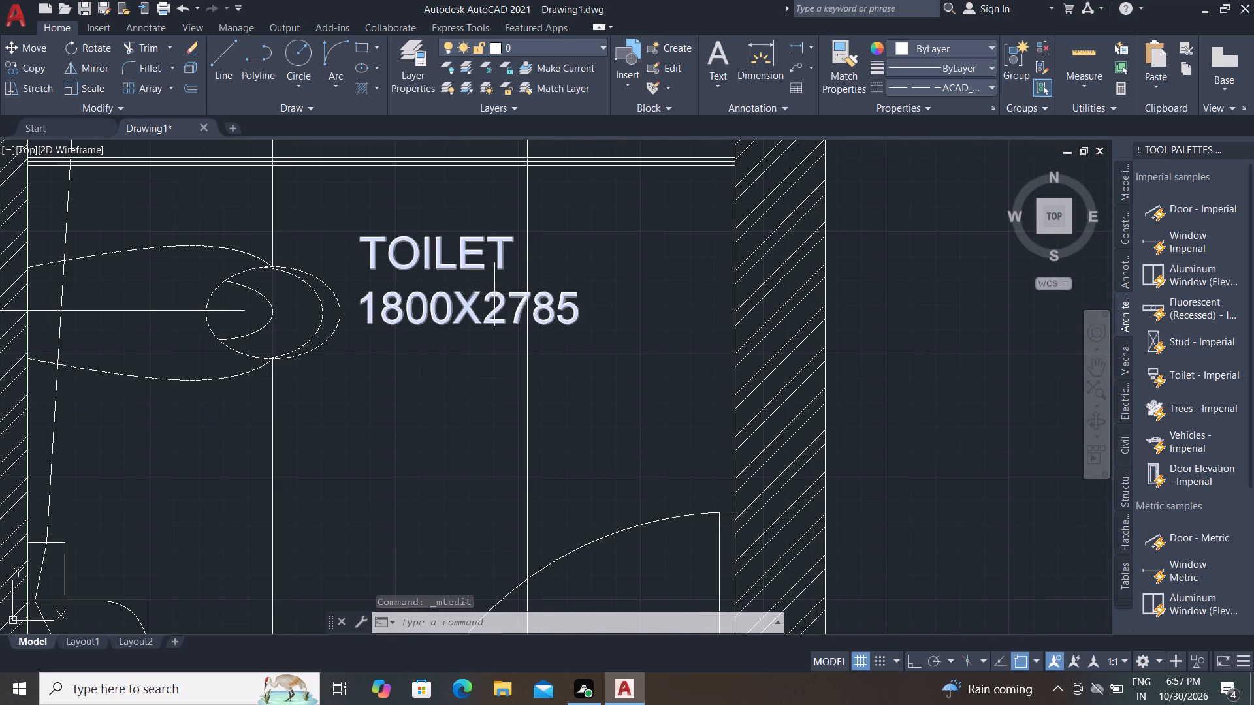
left_click(465, 302)
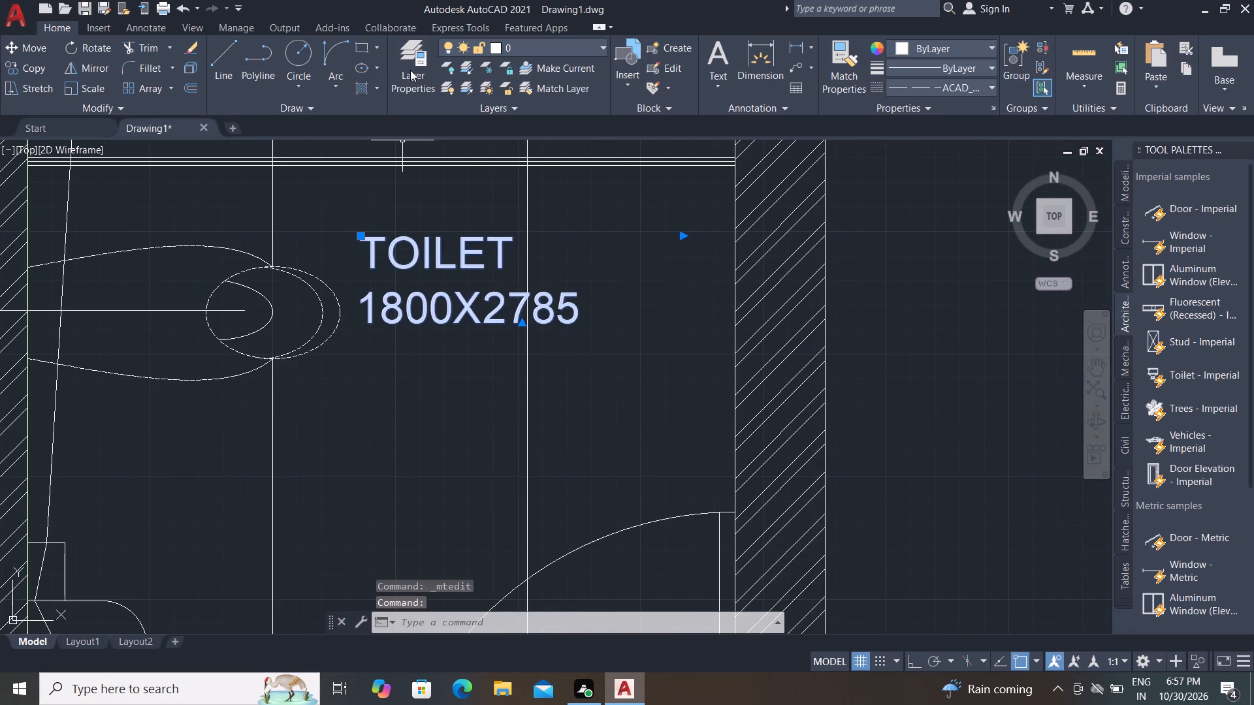
left_click(29, 45)
scroll(391, 305, "down", 1)
left_click(420, 308)
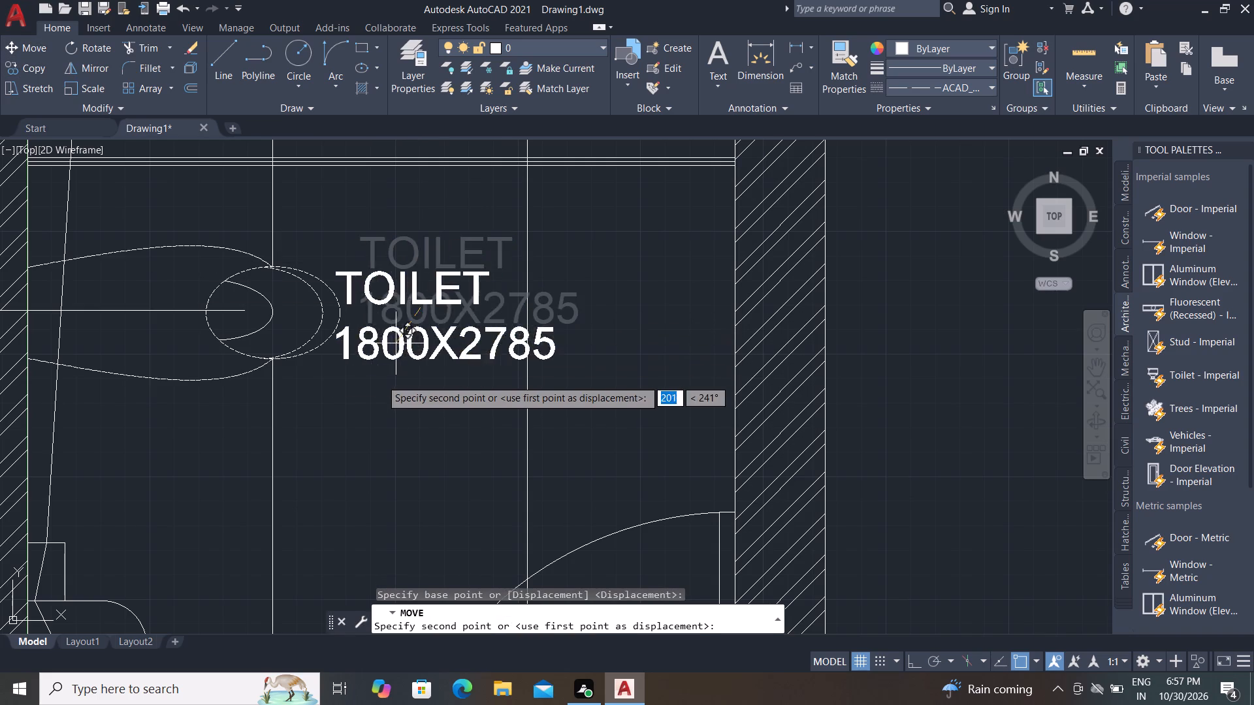
scroll(380, 379, "down", 2)
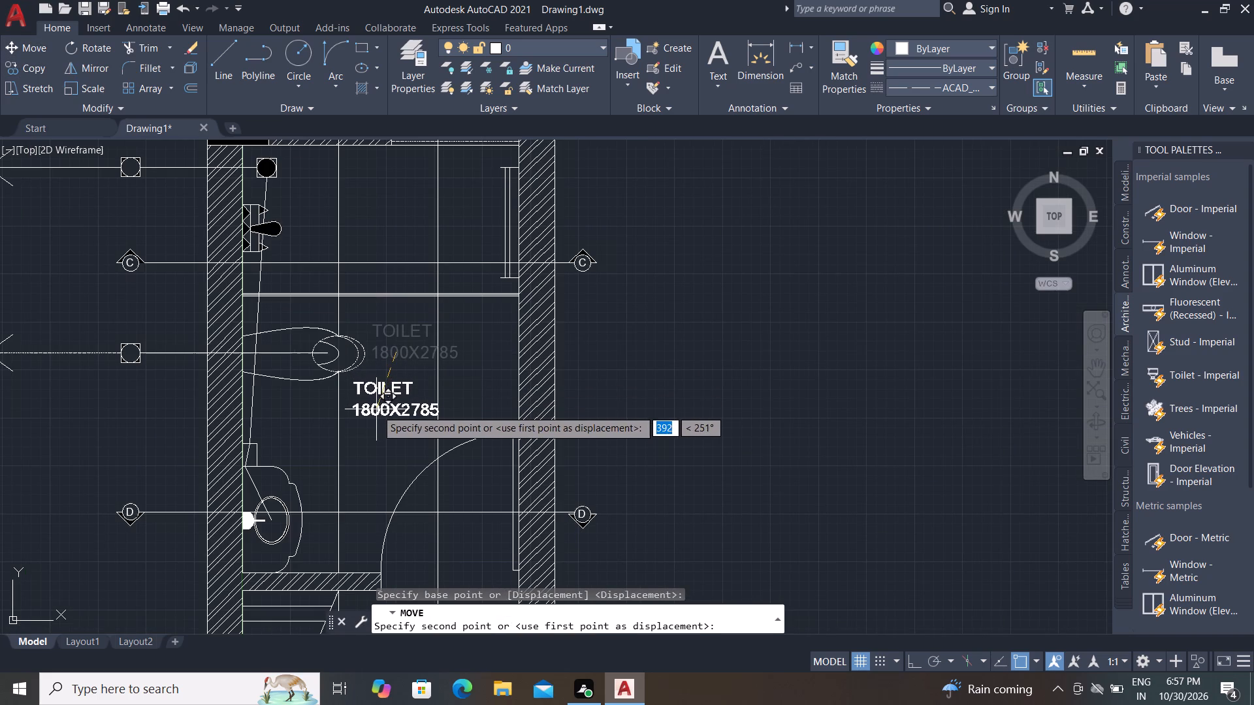
left_click(376, 409)
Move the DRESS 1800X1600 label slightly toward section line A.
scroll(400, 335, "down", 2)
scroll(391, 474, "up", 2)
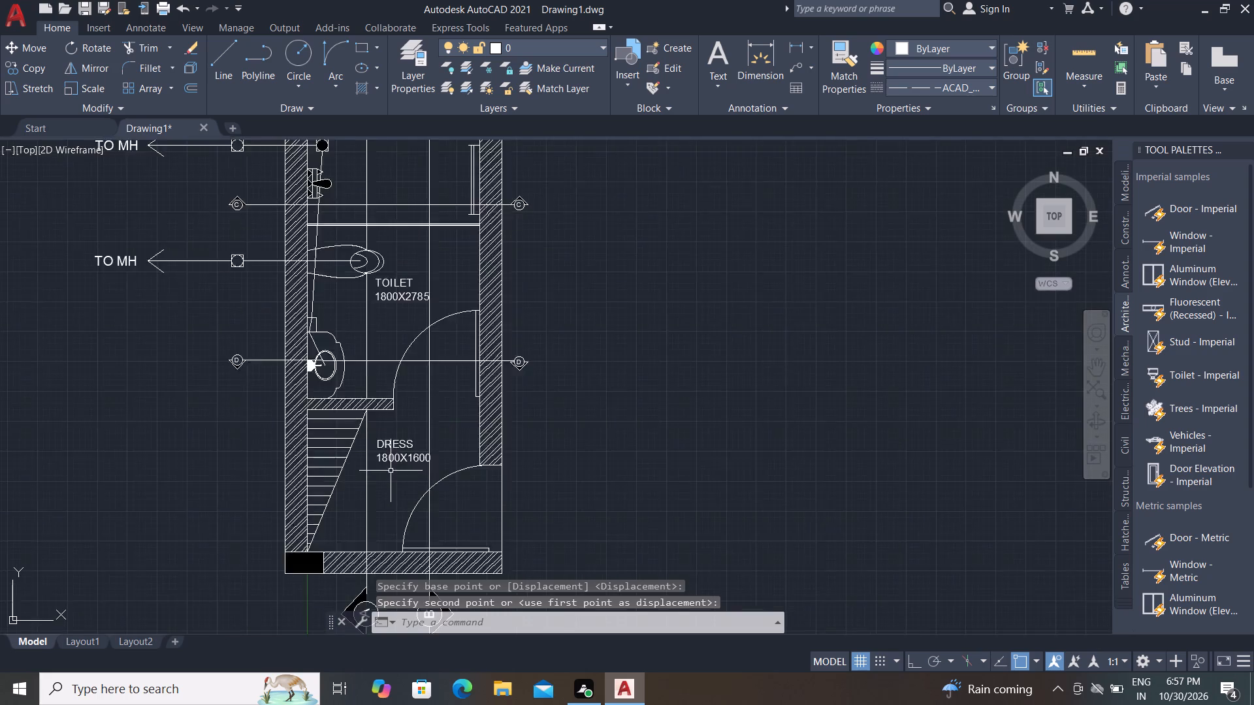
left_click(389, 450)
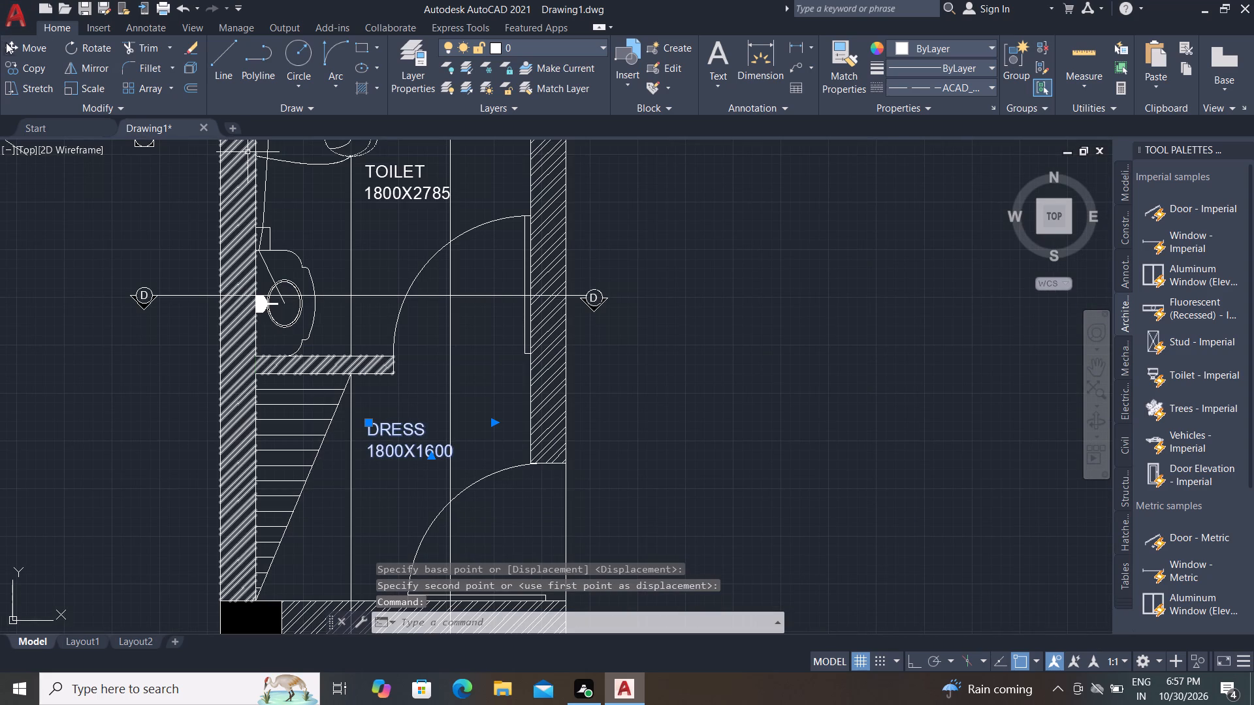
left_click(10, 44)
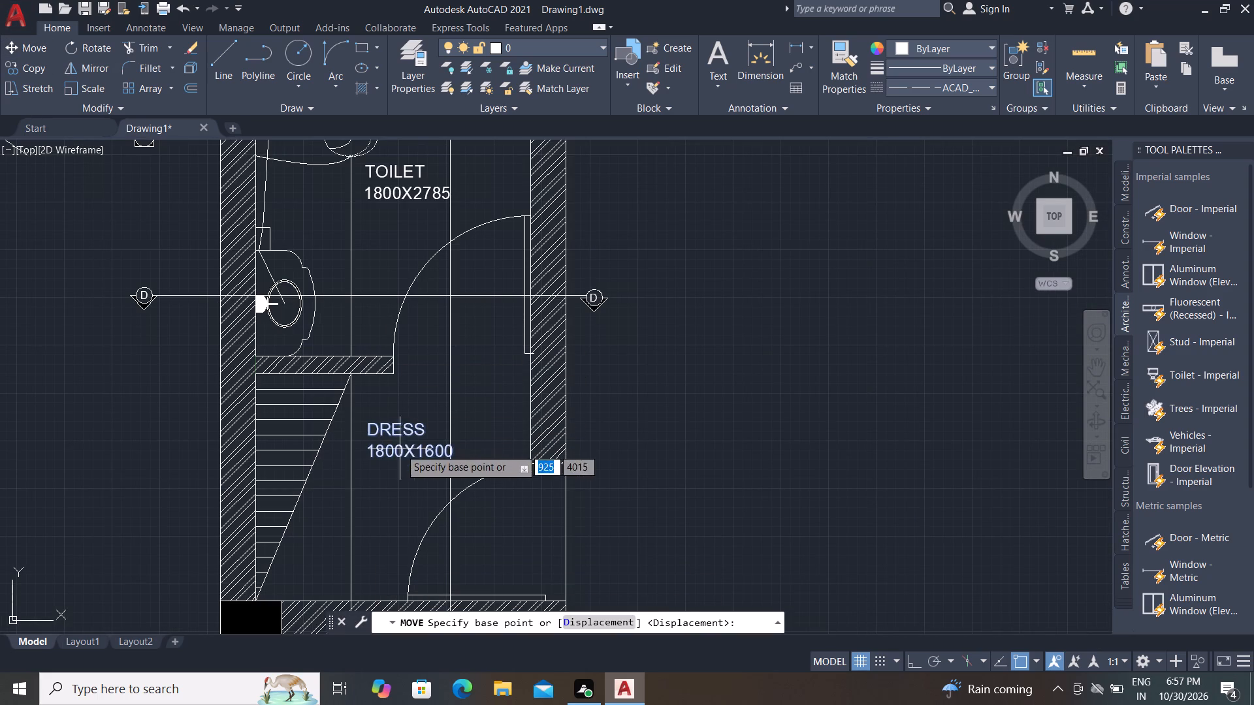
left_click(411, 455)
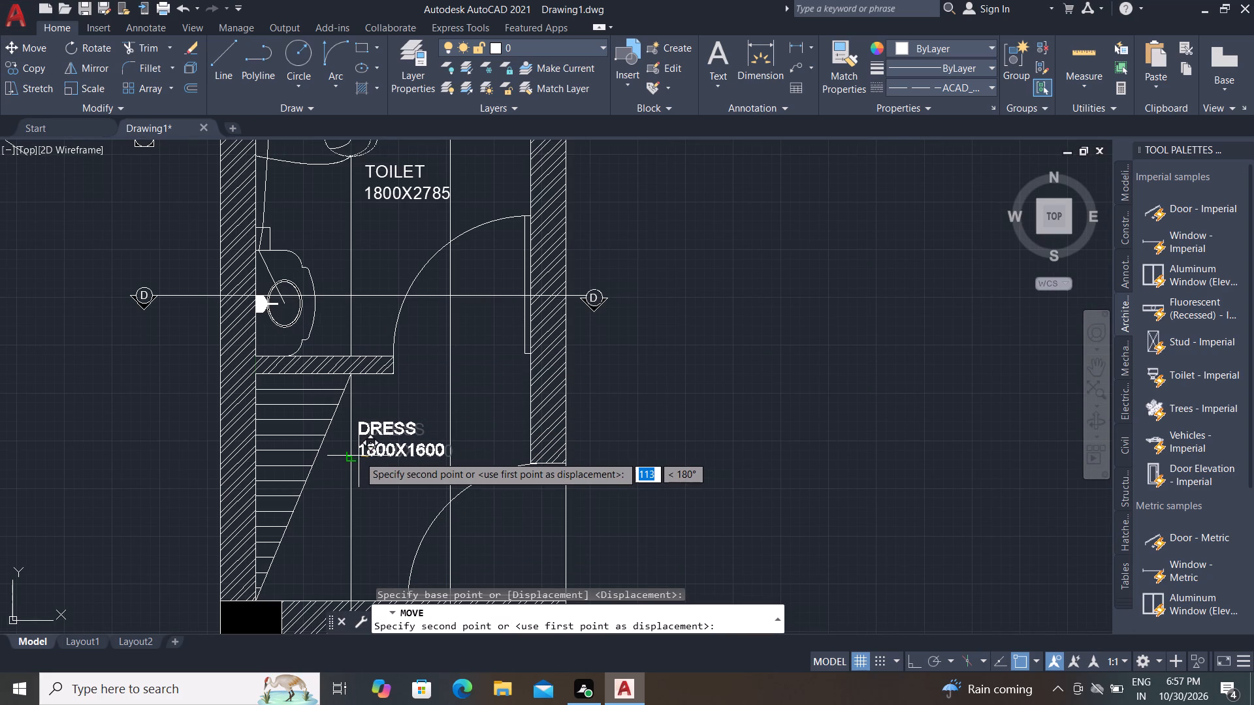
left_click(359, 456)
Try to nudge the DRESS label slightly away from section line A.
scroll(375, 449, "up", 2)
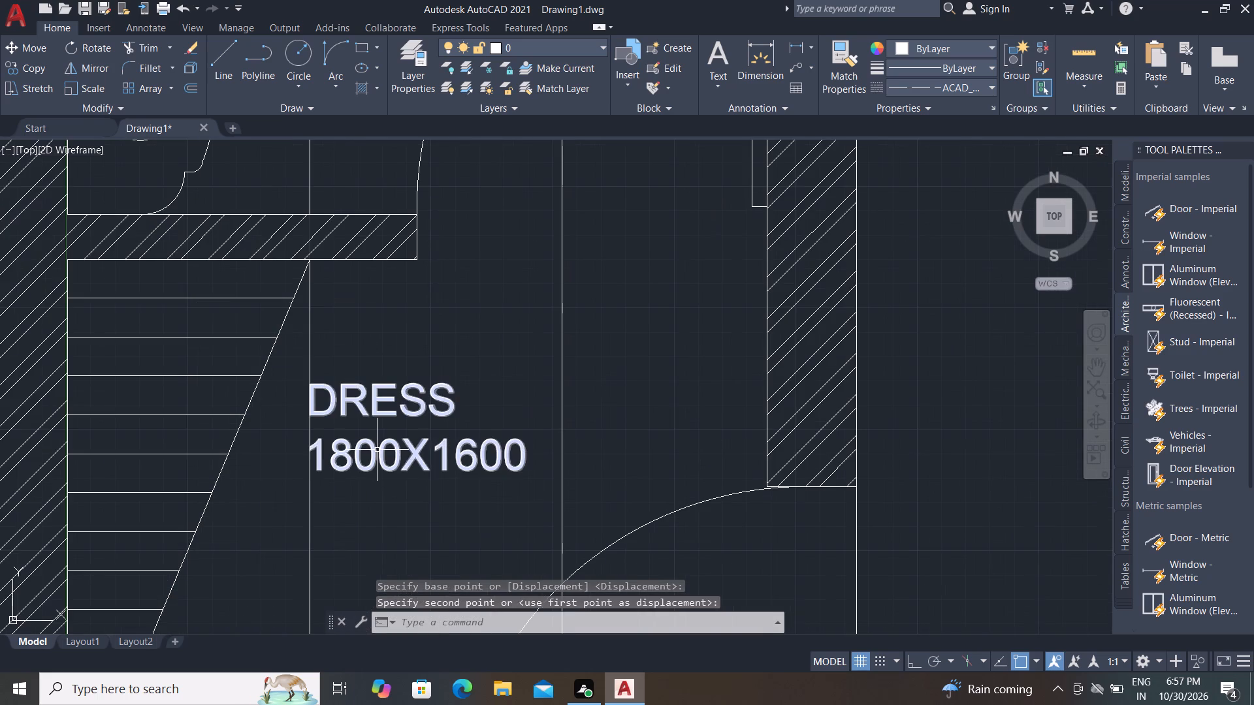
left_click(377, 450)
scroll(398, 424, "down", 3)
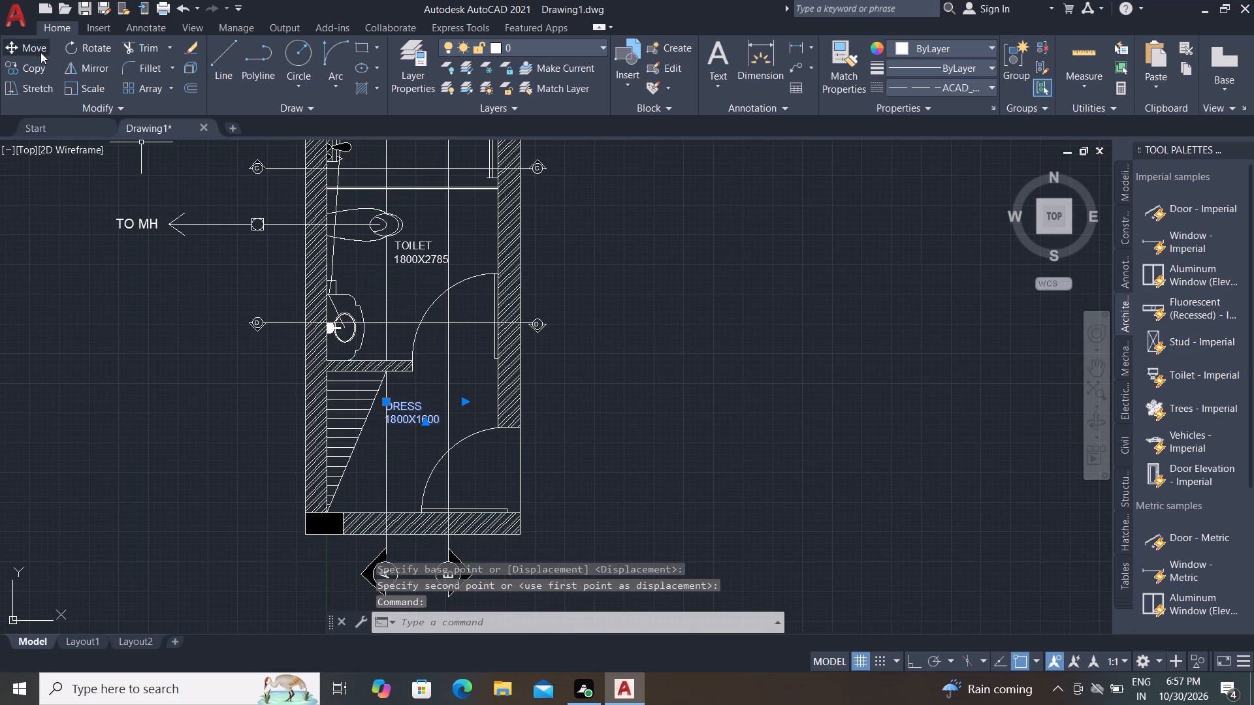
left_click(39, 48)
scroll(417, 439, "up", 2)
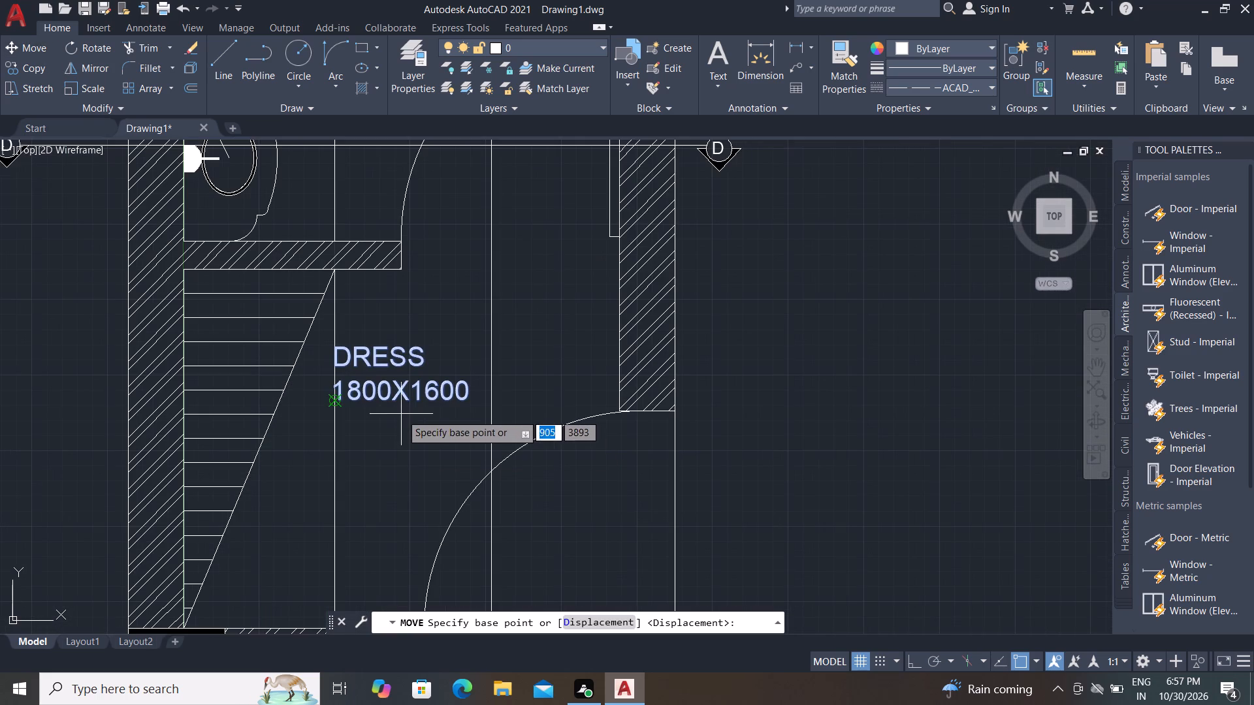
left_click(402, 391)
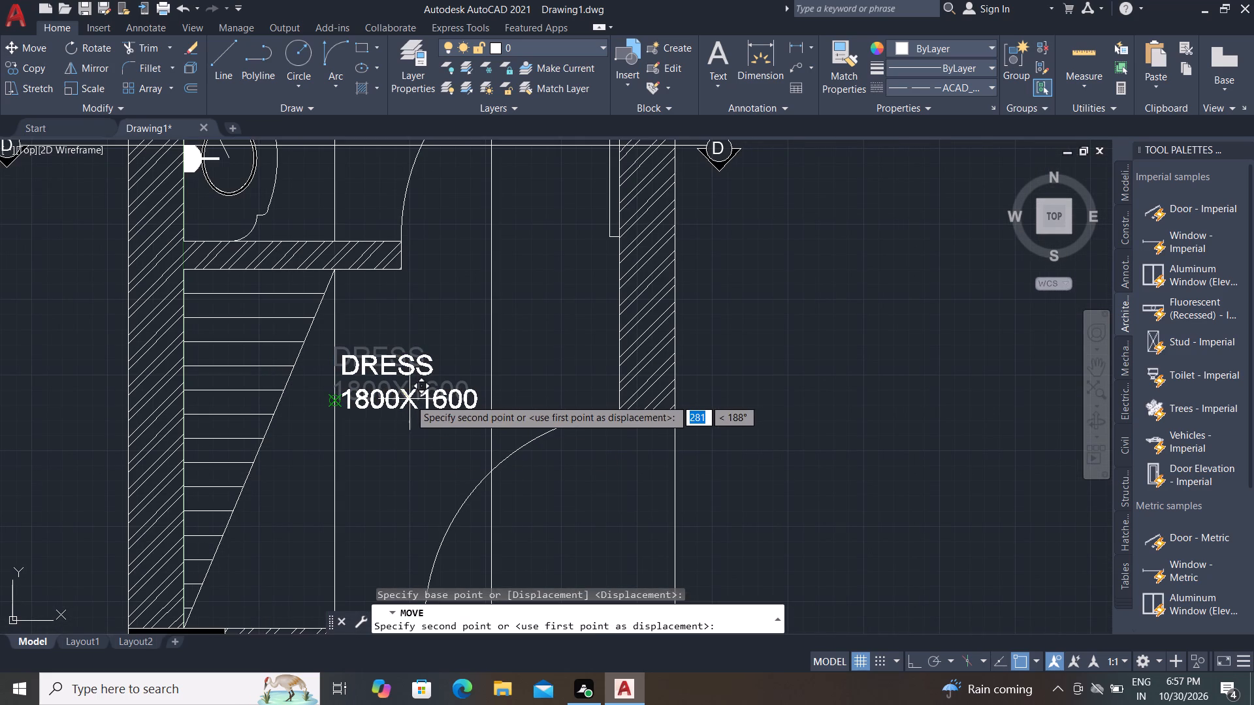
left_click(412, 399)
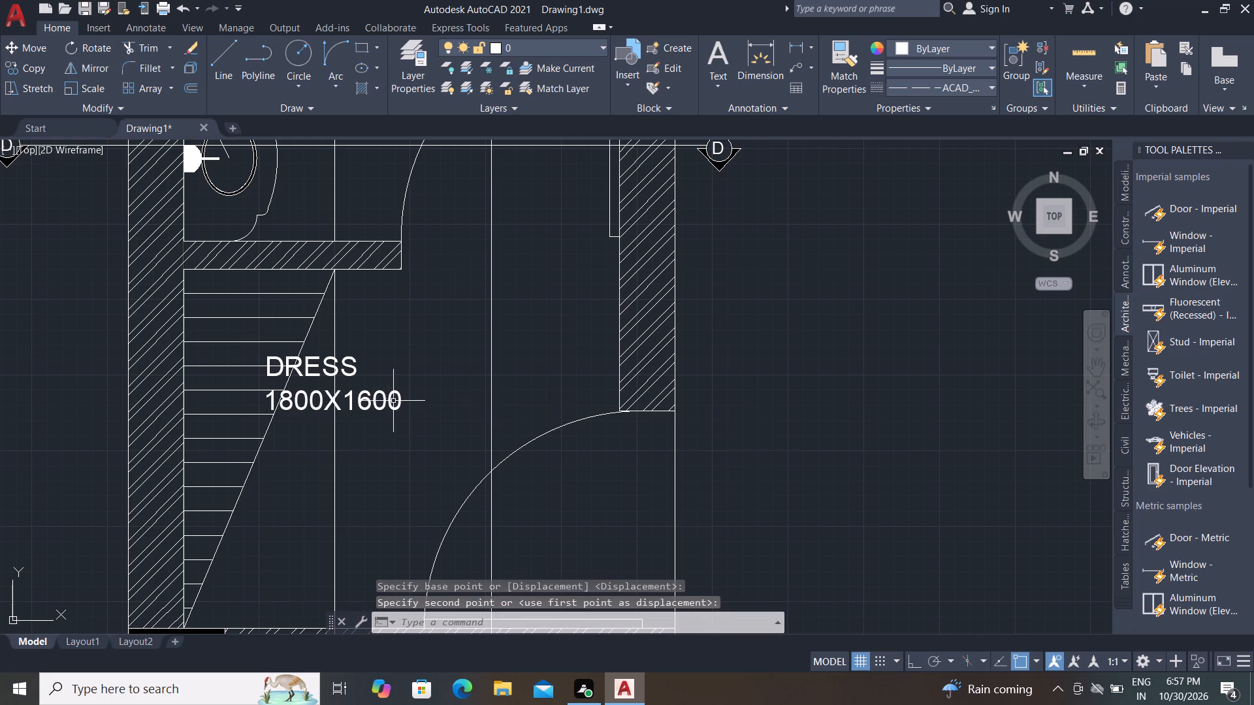
Move the DRESS label off the hatched triangle so it sits between section lines A and B.
left_click(332, 398)
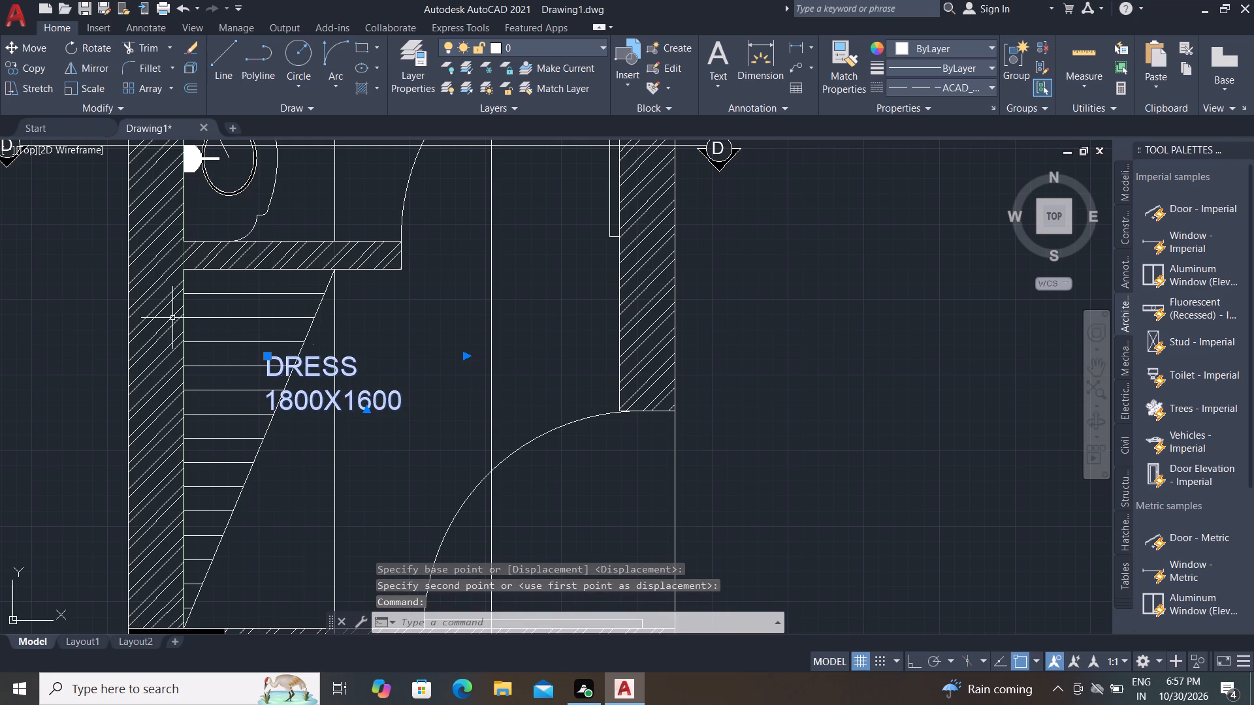
left_click(39, 46)
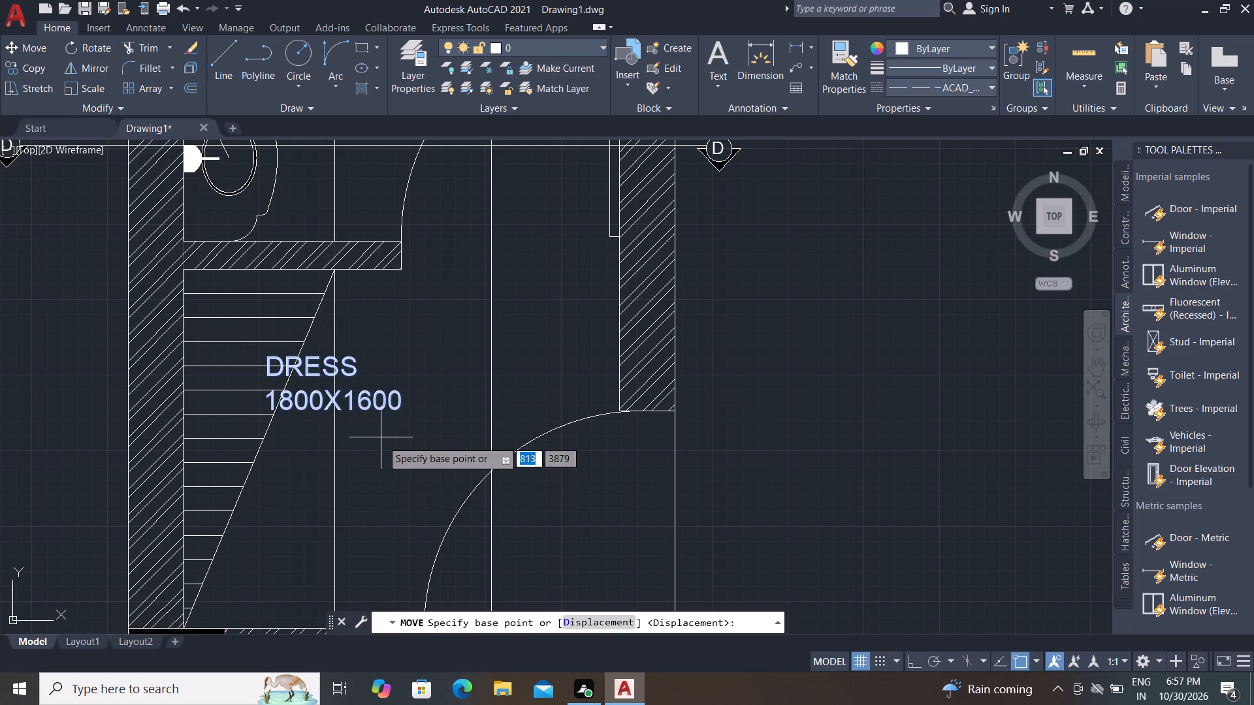
left_click(333, 401)
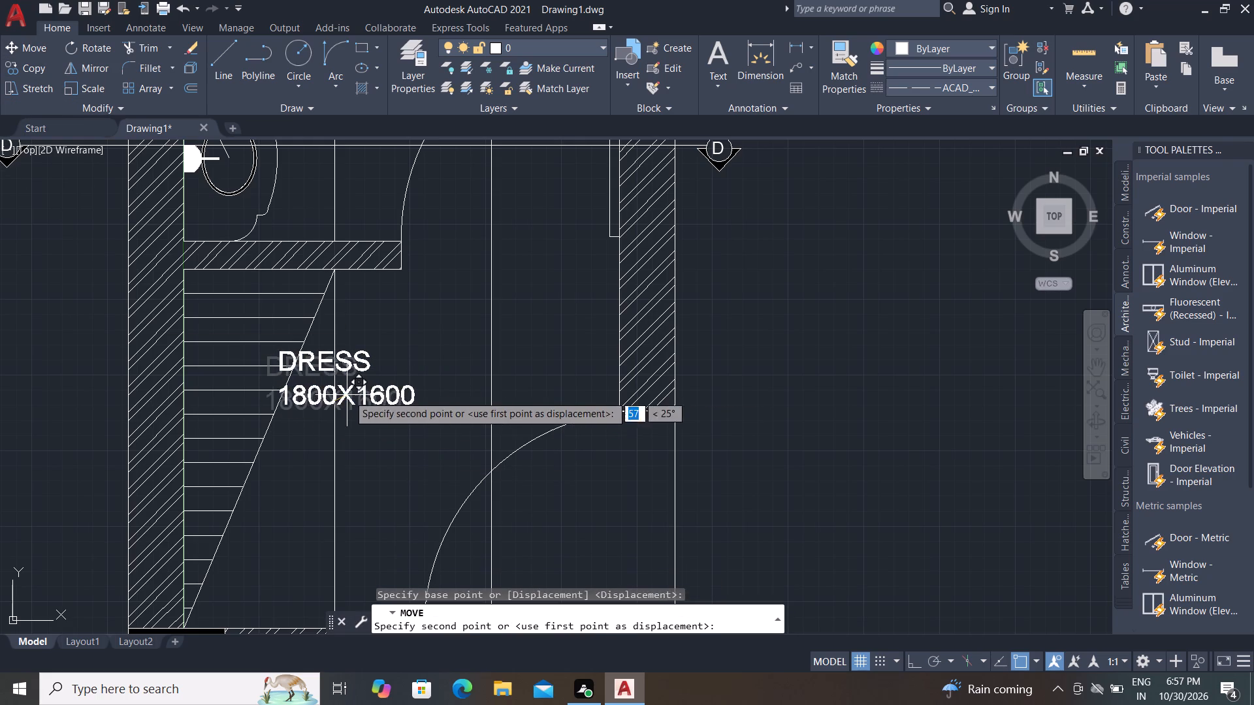
scroll(410, 417, "up", 2)
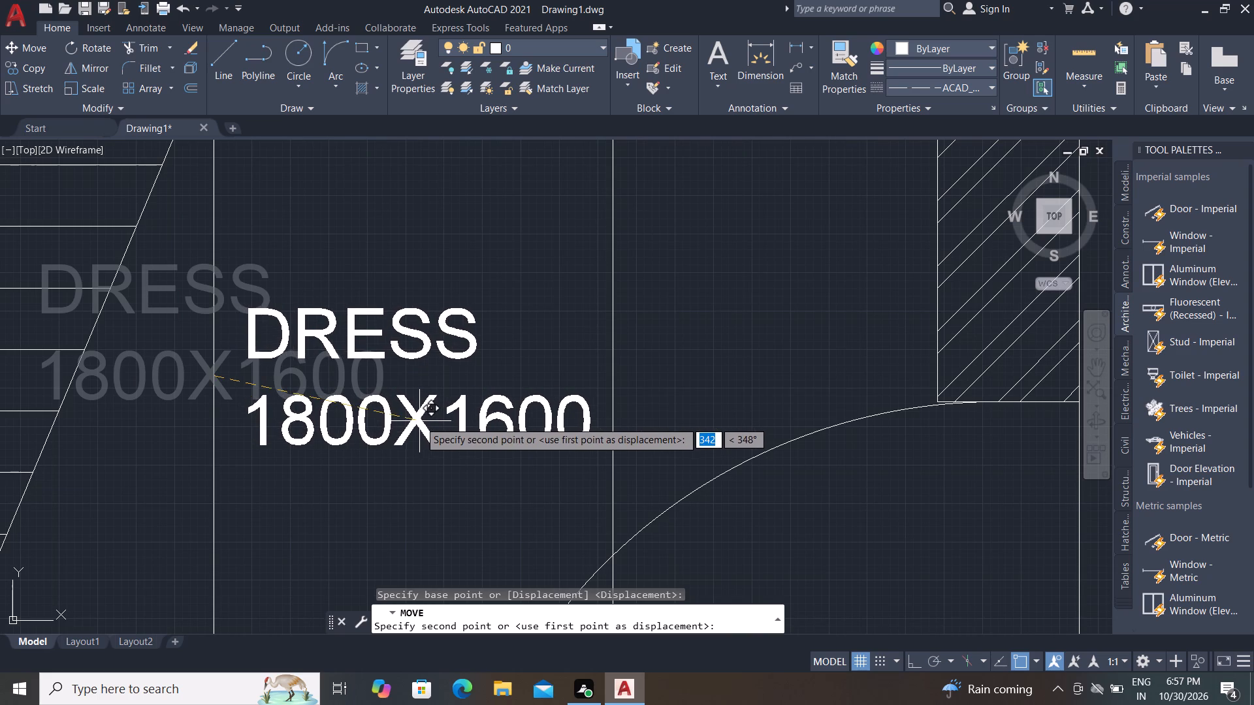
left_click(419, 421)
Indent the word DRESS by three spaces to centre it above 1800X1600, and finish editing the label.
scroll(406, 389, "down", 1)
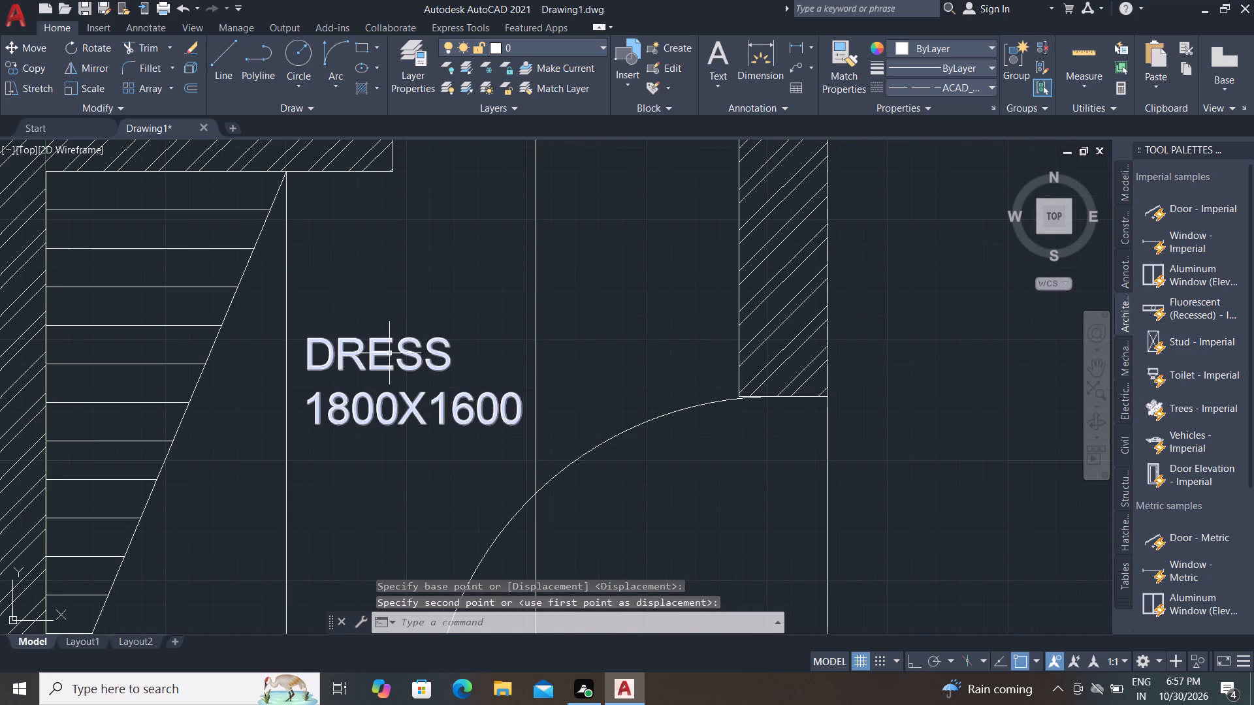
triple_click(390, 352)
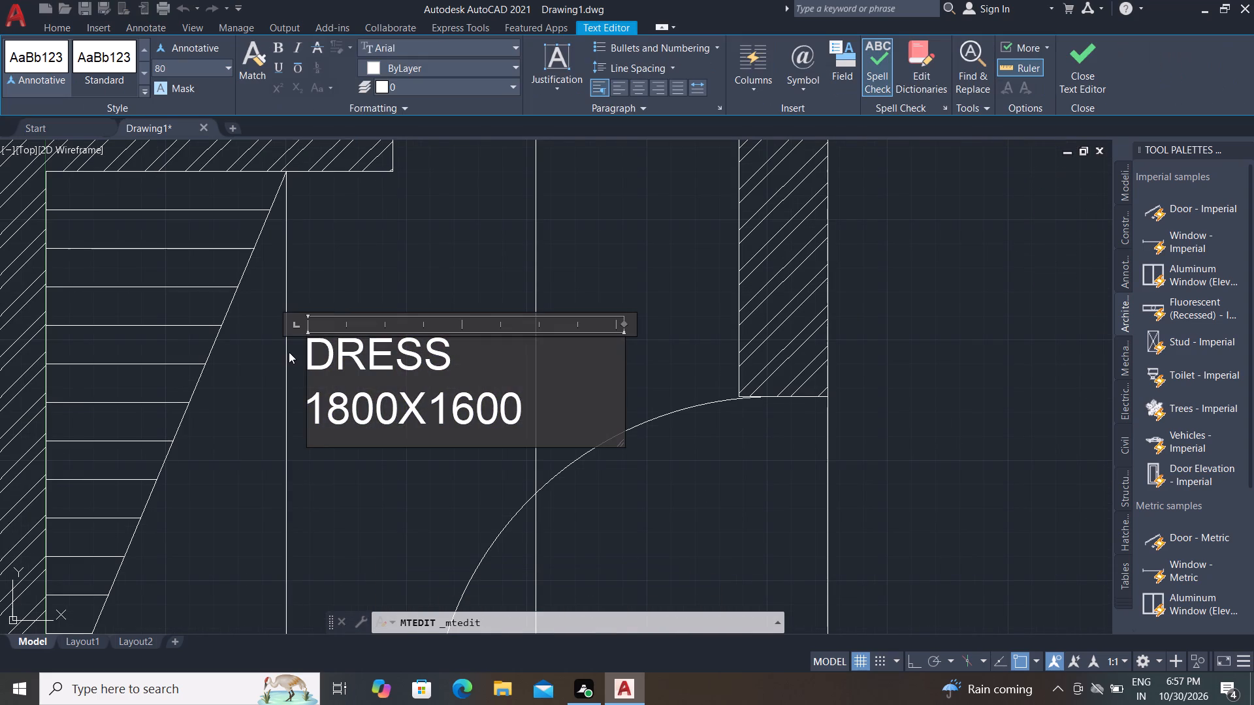
left_click(308, 371)
key("space")
key("space")
key("space")
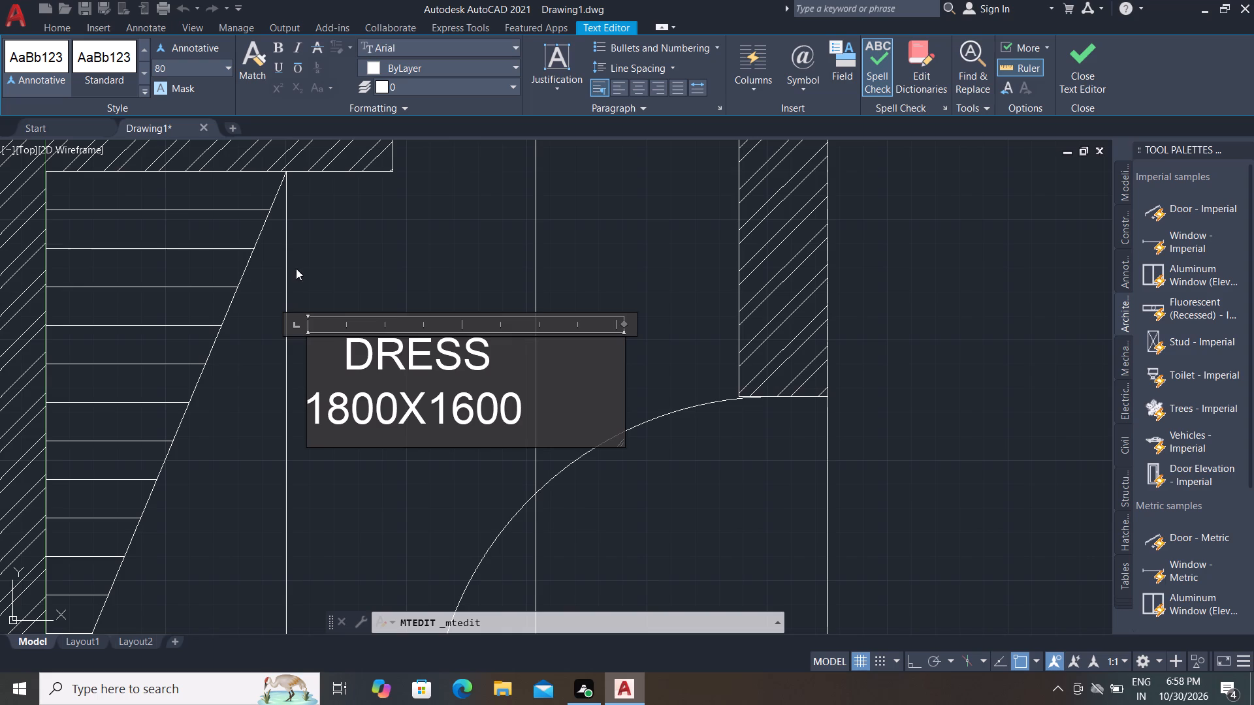
left_click(429, 291)
scroll(411, 386, "down", 2)
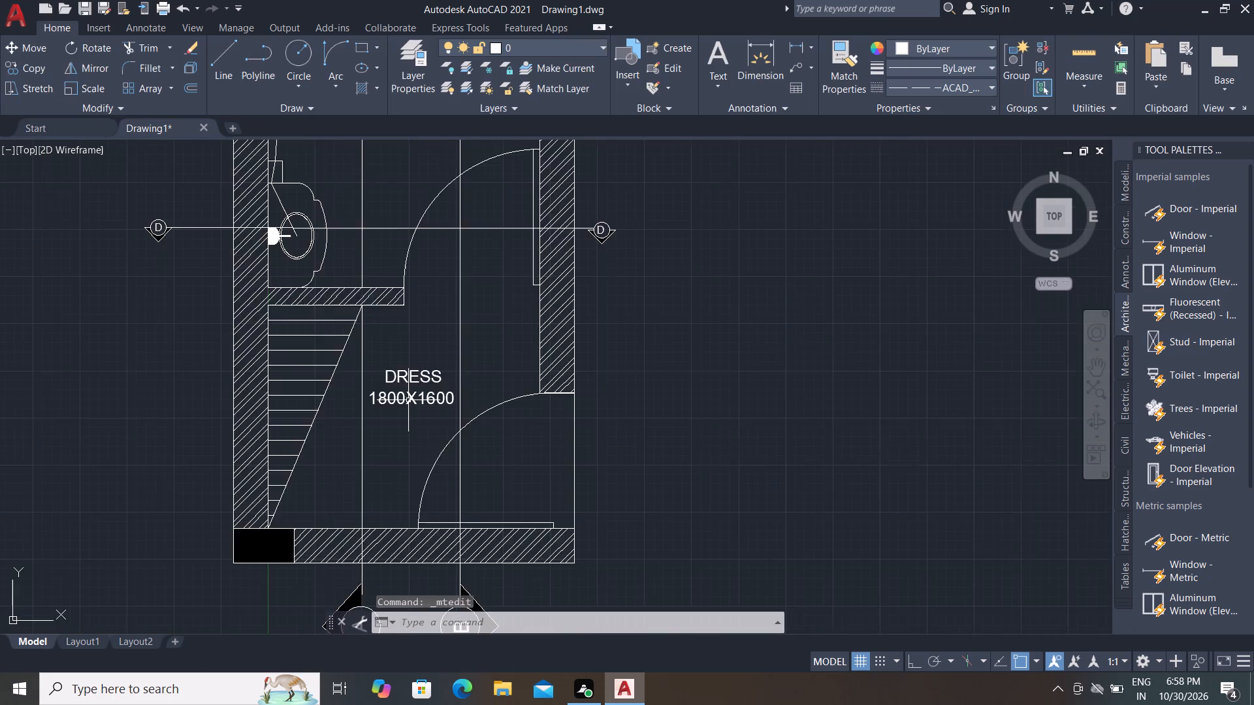
Indent the word TOILET by four spaces to centre it above 1800X2785, and finish editing the label.
scroll(406, 408, "down", 1)
triple_click(416, 230)
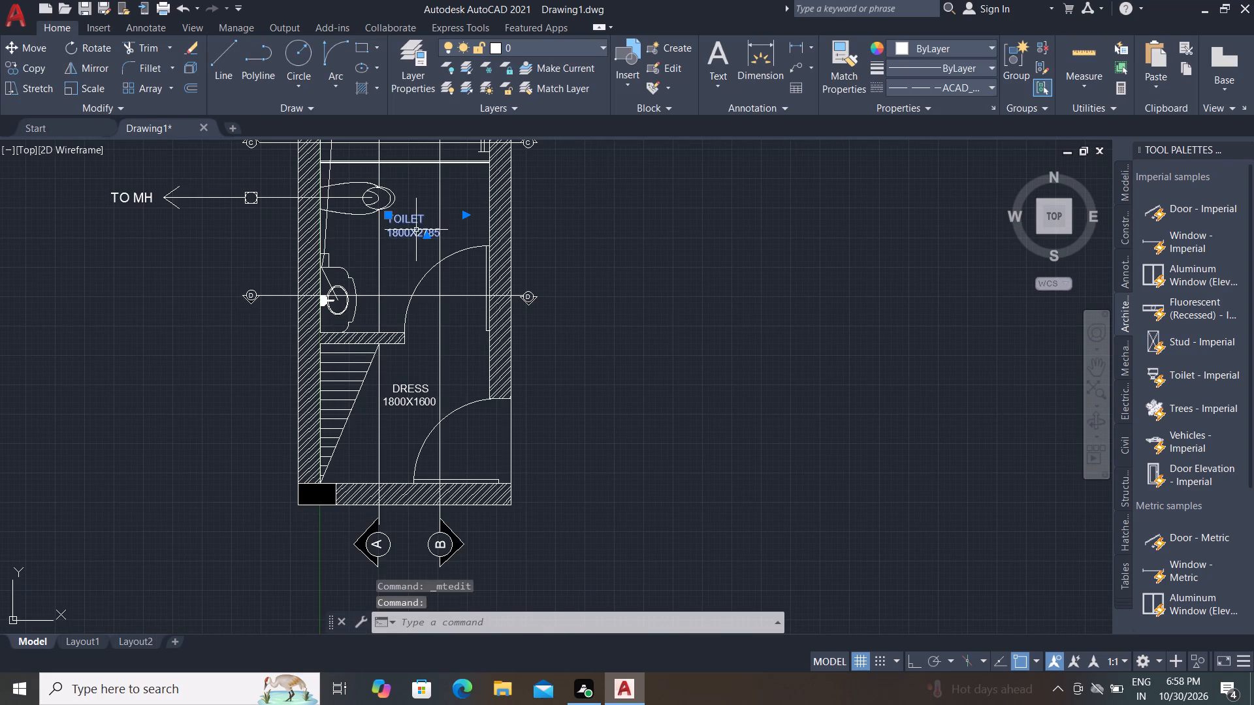
scroll(391, 213, "up", 2)
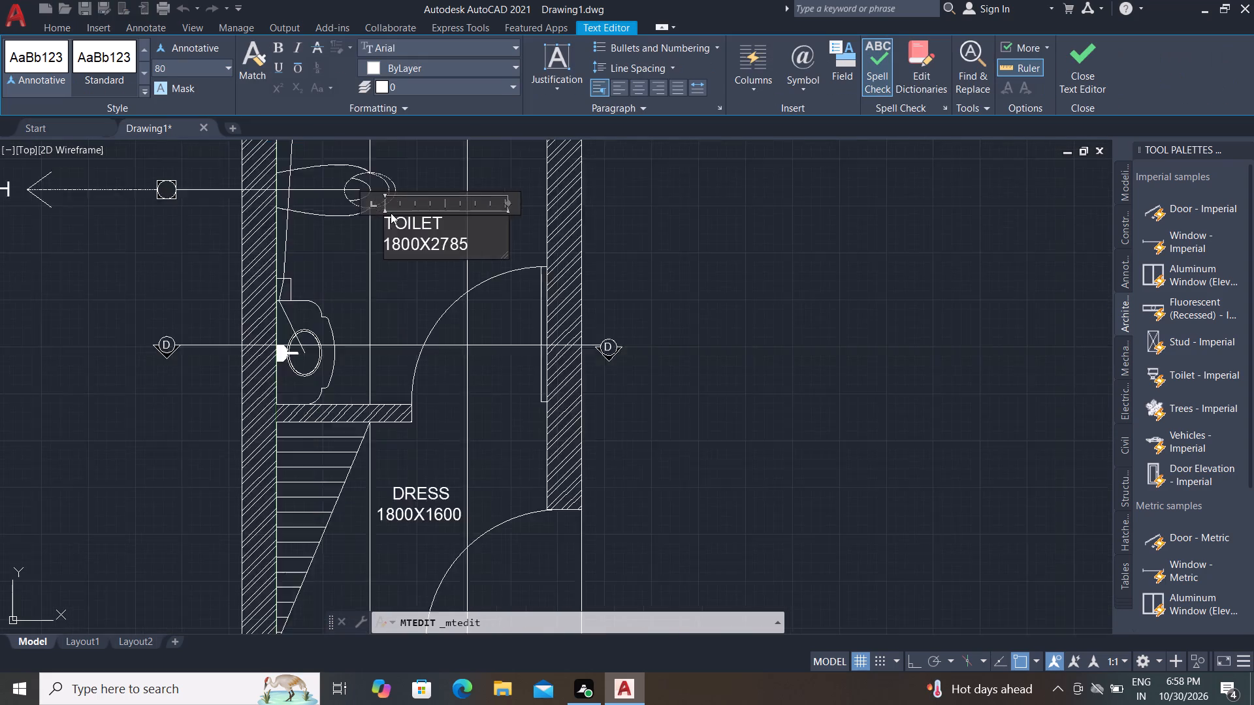
scroll(391, 213, "up", 3)
left_click(350, 283)
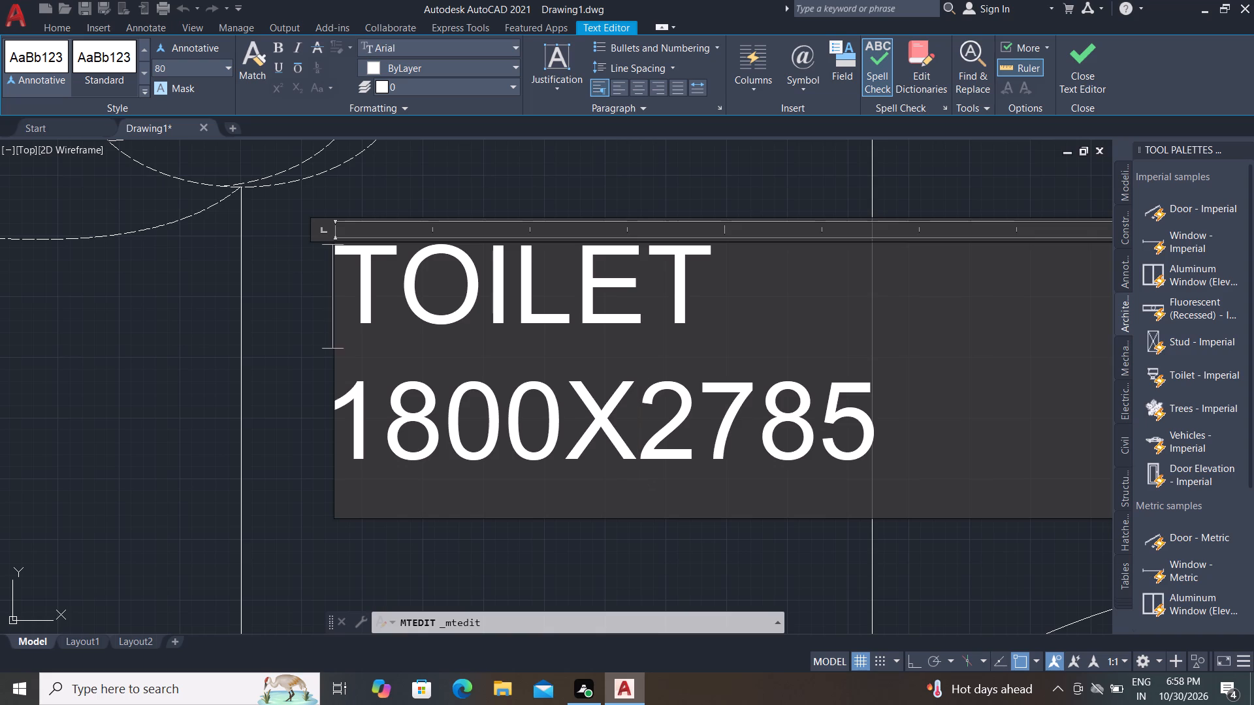
key("space")
key("space")
key("space")
key("space")
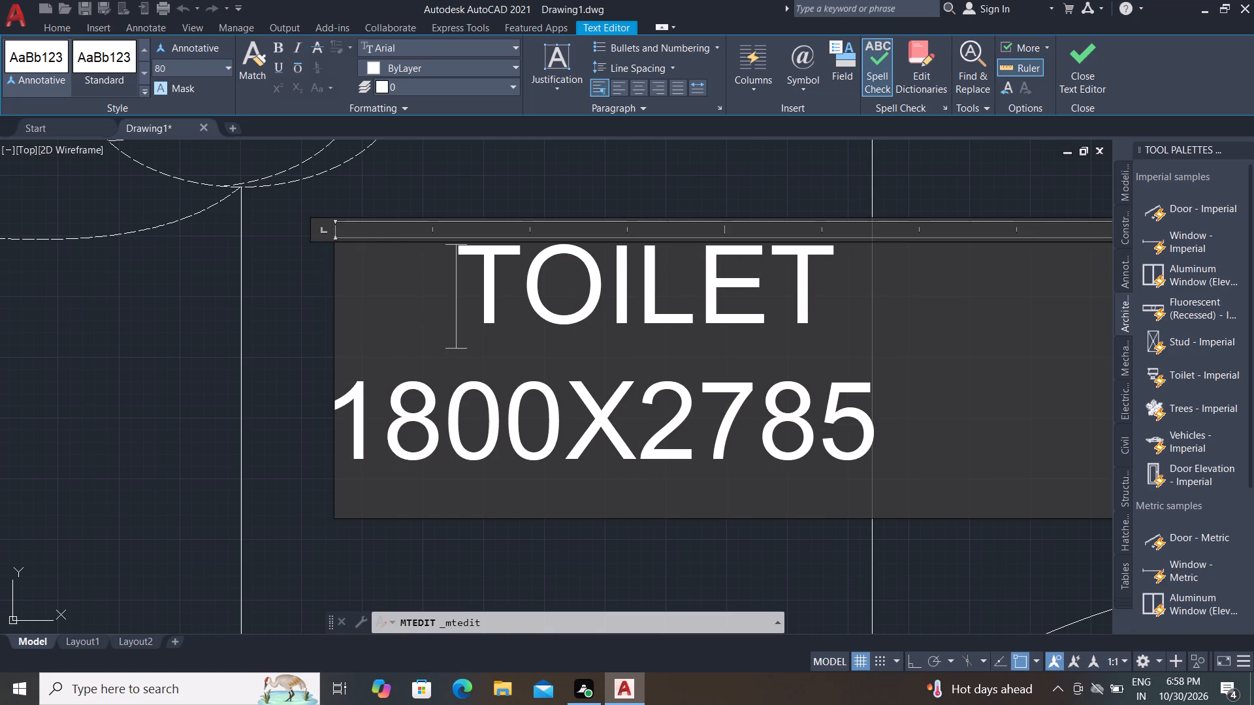
left_click(443, 177)
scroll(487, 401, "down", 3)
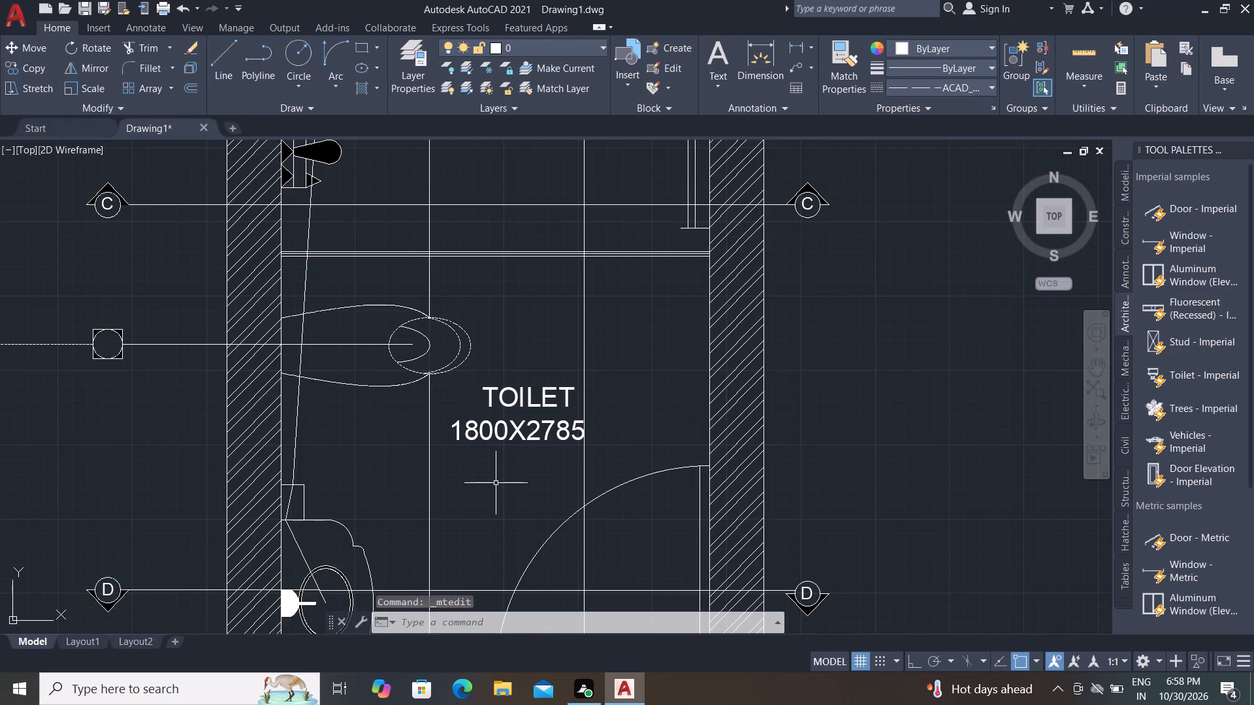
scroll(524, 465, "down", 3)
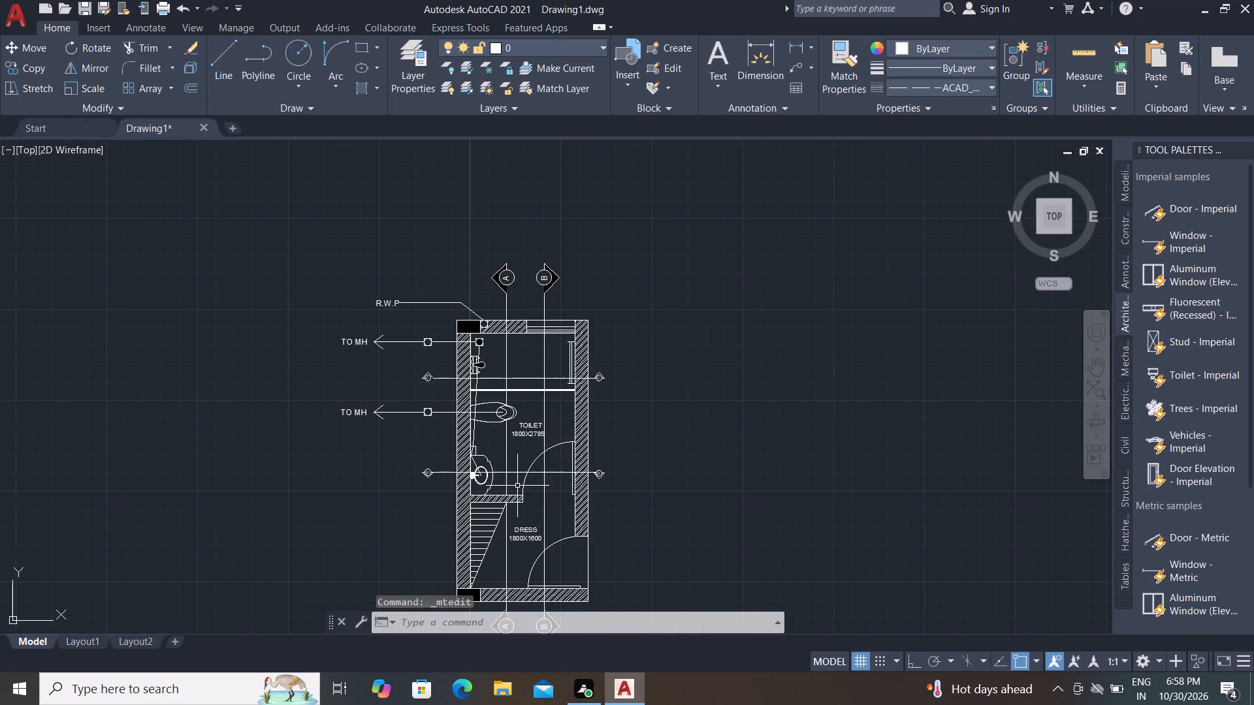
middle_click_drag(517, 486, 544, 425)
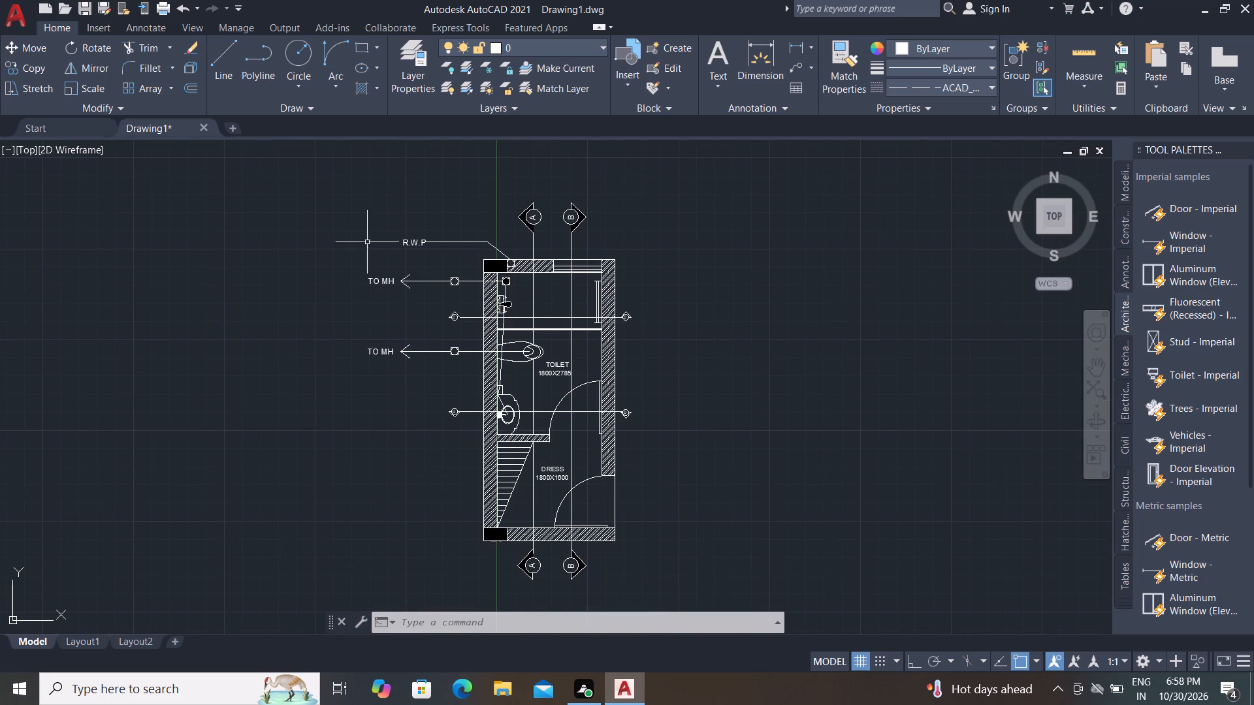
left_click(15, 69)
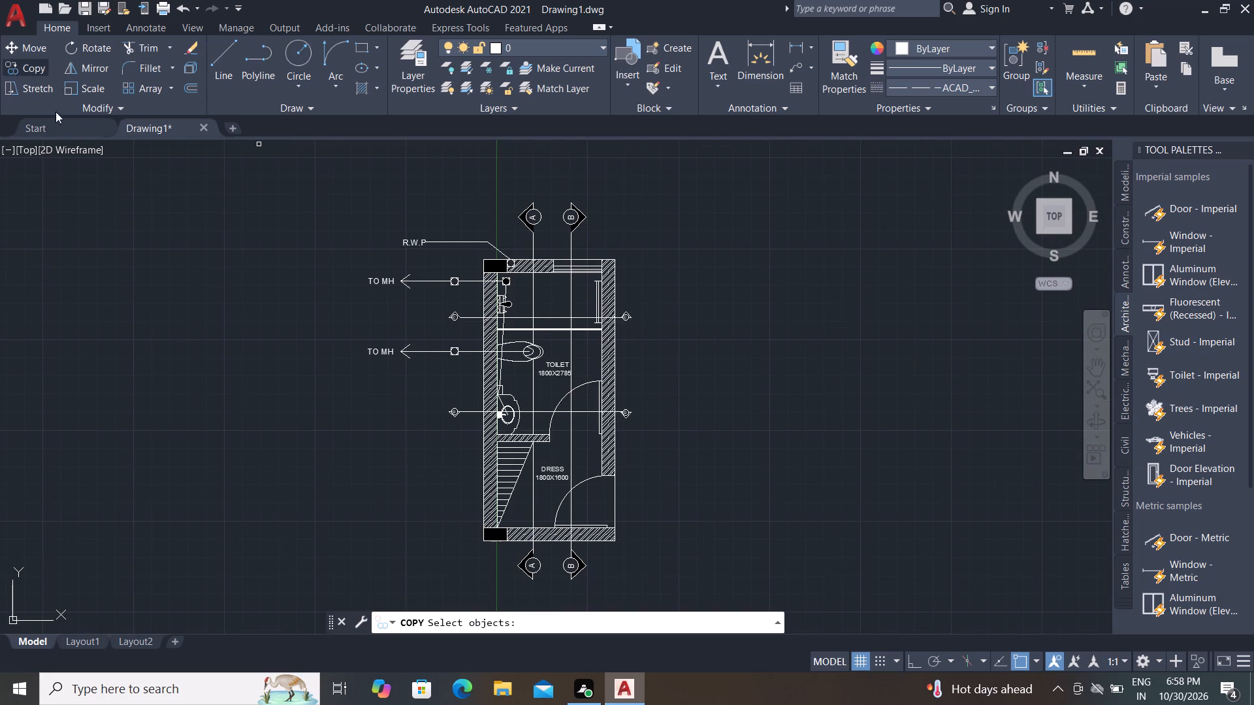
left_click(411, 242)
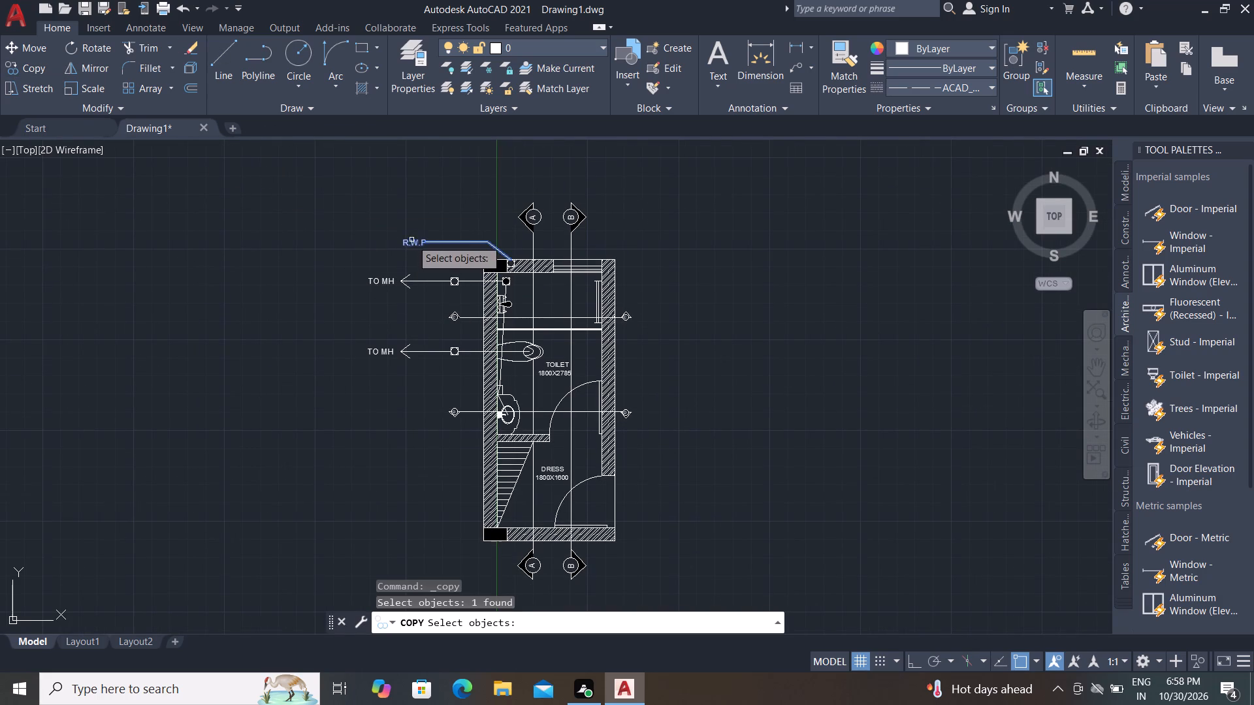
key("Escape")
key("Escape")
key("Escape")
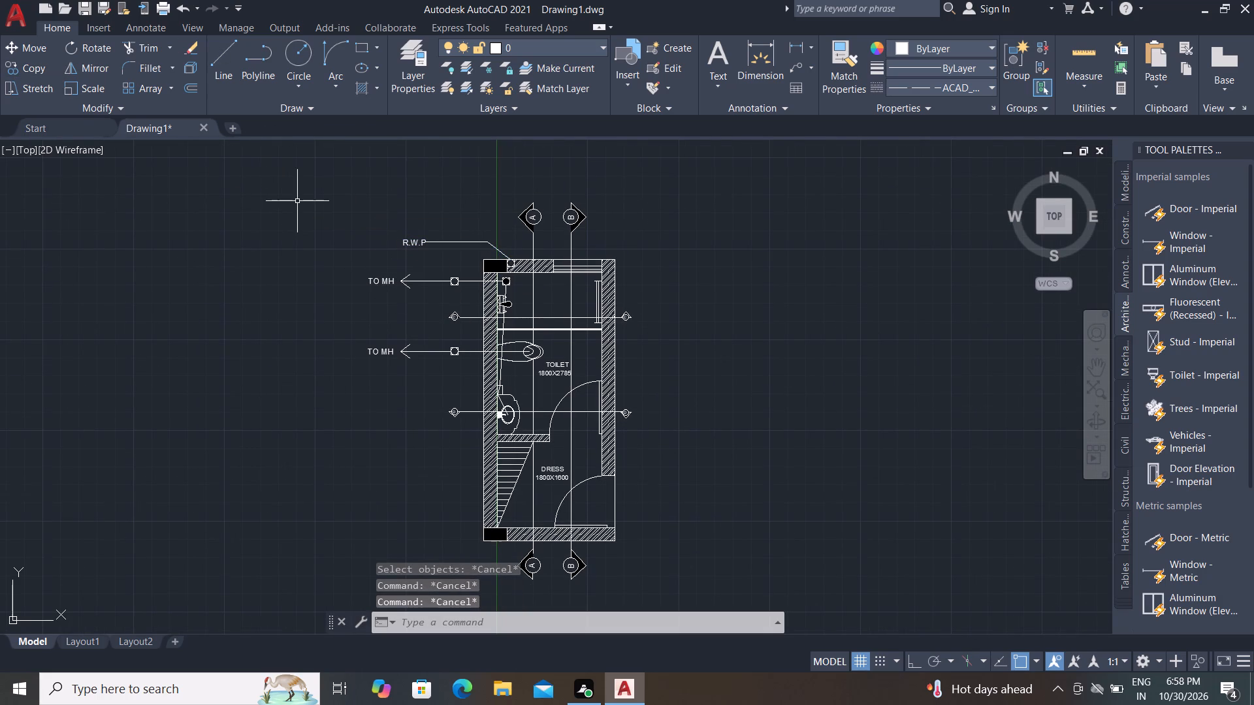
Copy the lower TO MH text to the empty area below the plan and section marker A.
left_click(29, 61)
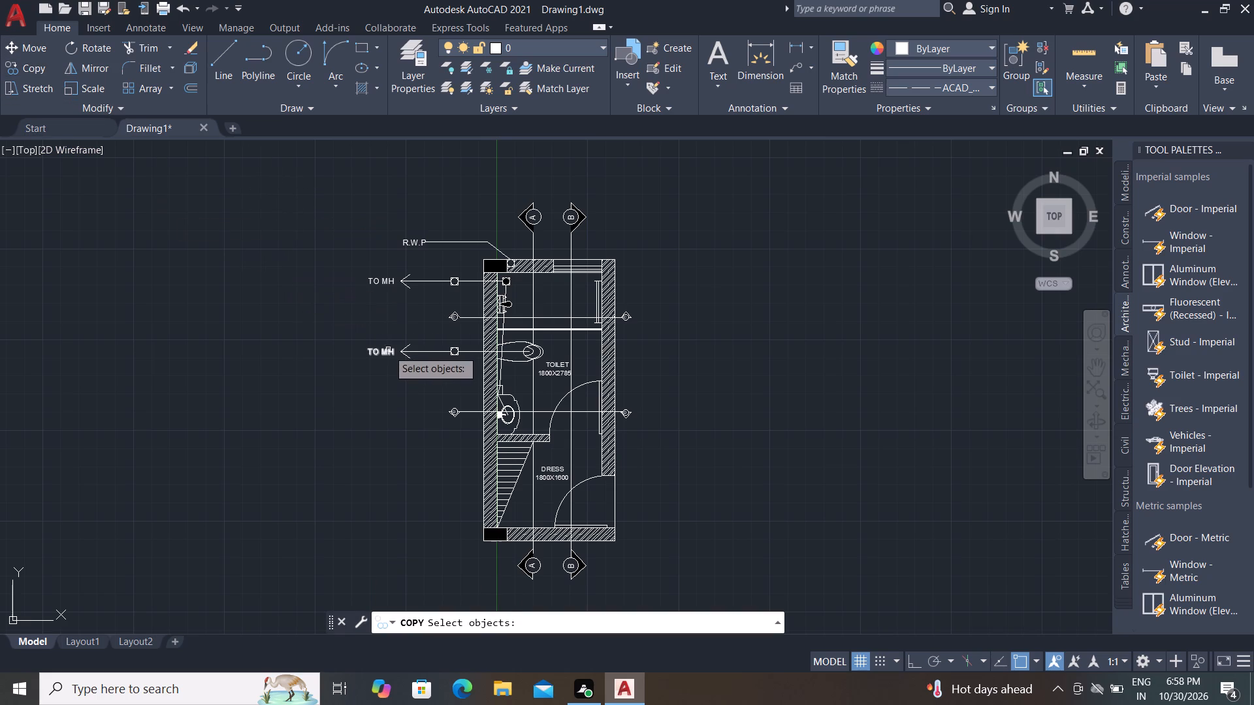
left_click(389, 351)
right_click(389, 351)
left_click(389, 351)
scroll(350, 237, "down", 2)
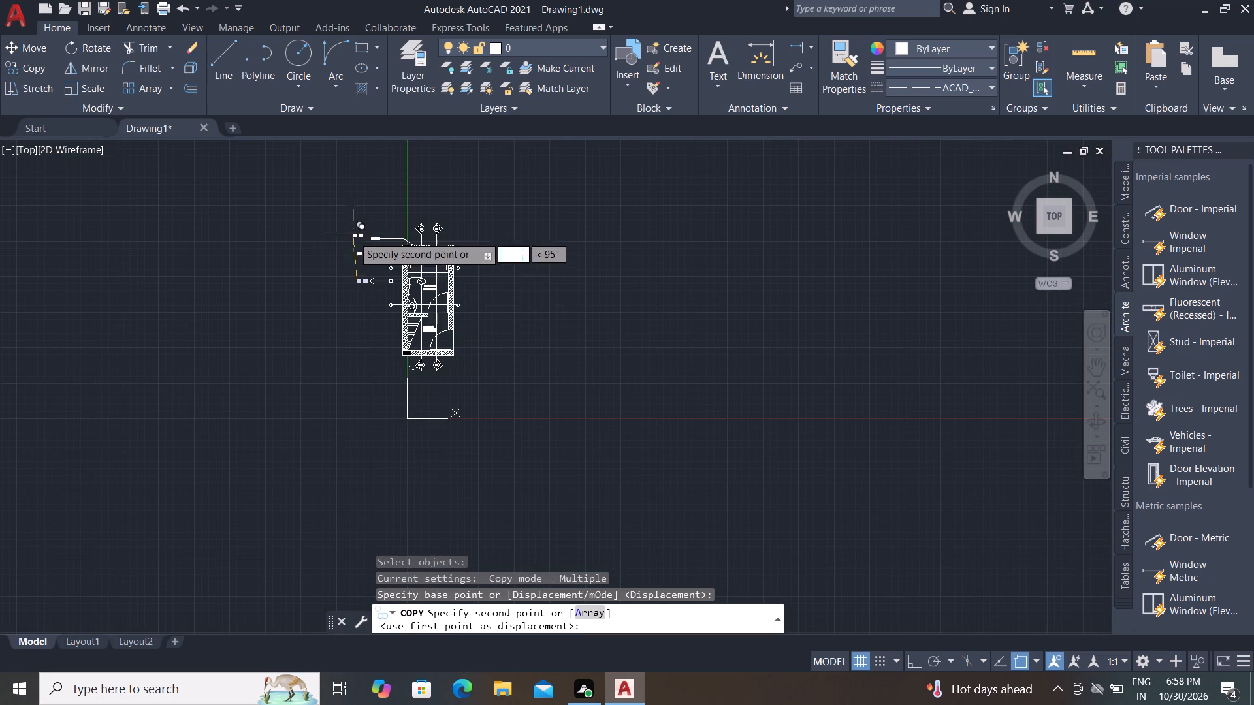
scroll(426, 380, "up", 5)
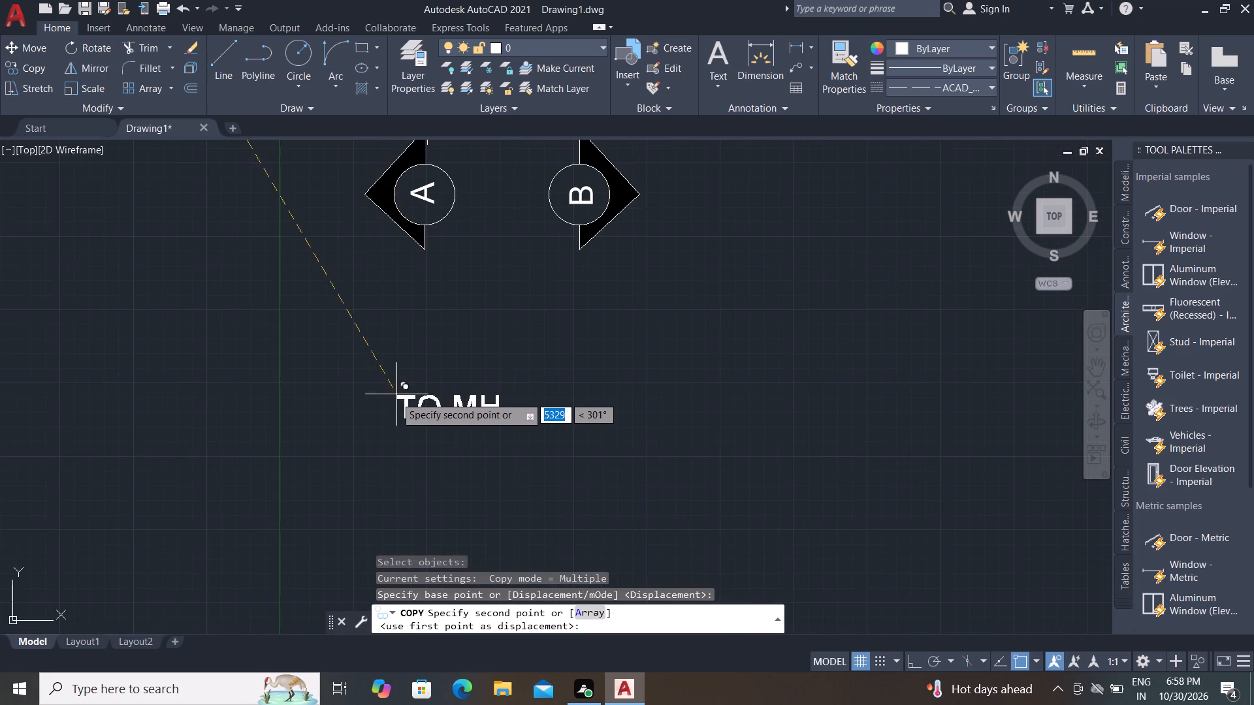
scroll(259, 403, "down", 1)
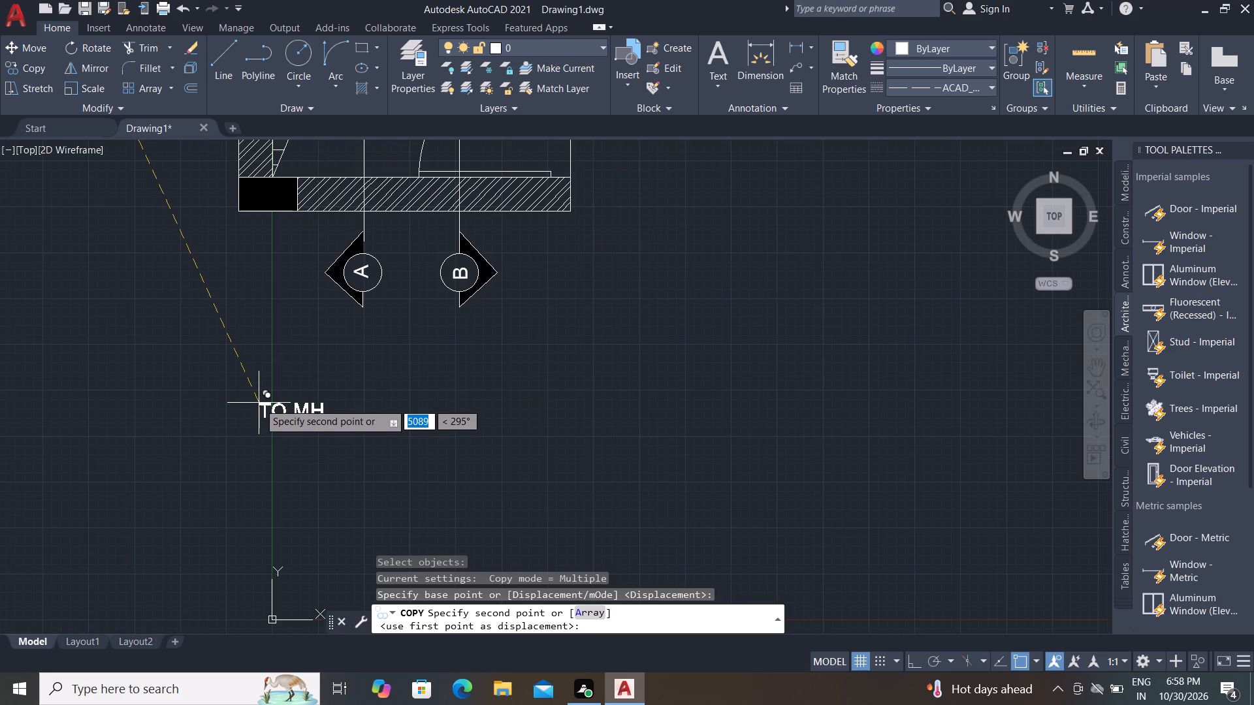
left_click(224, 393)
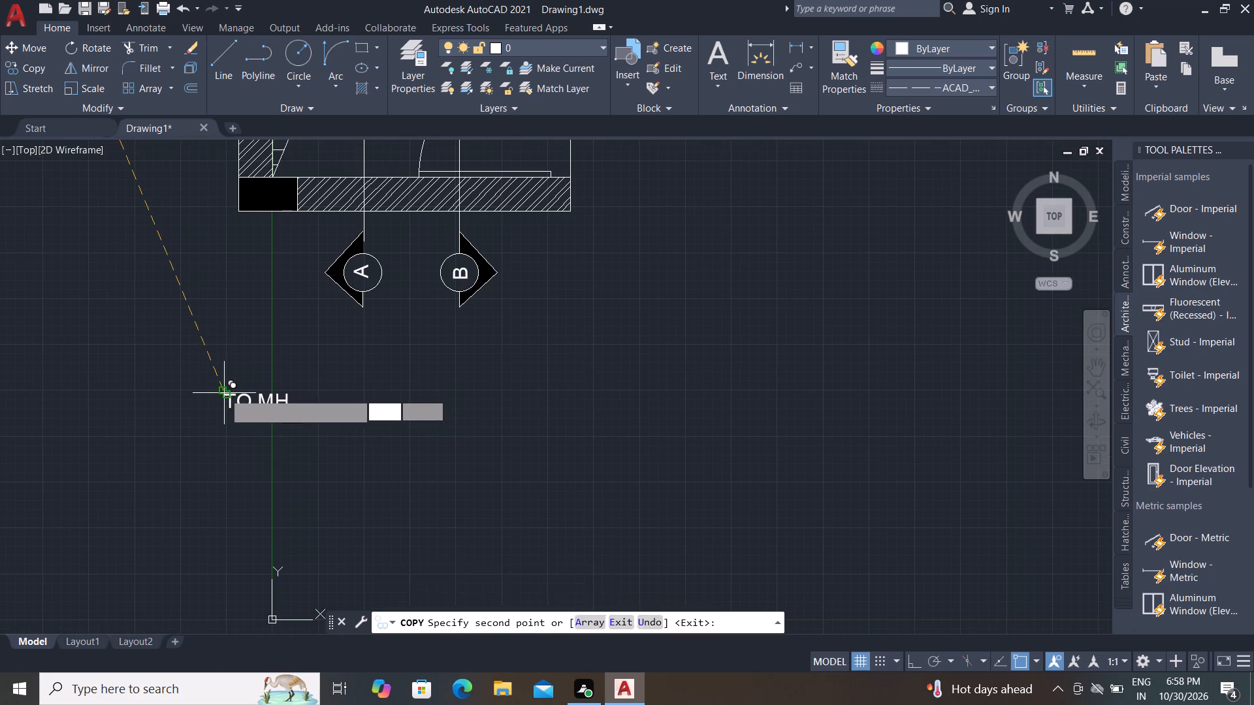
key("Escape")
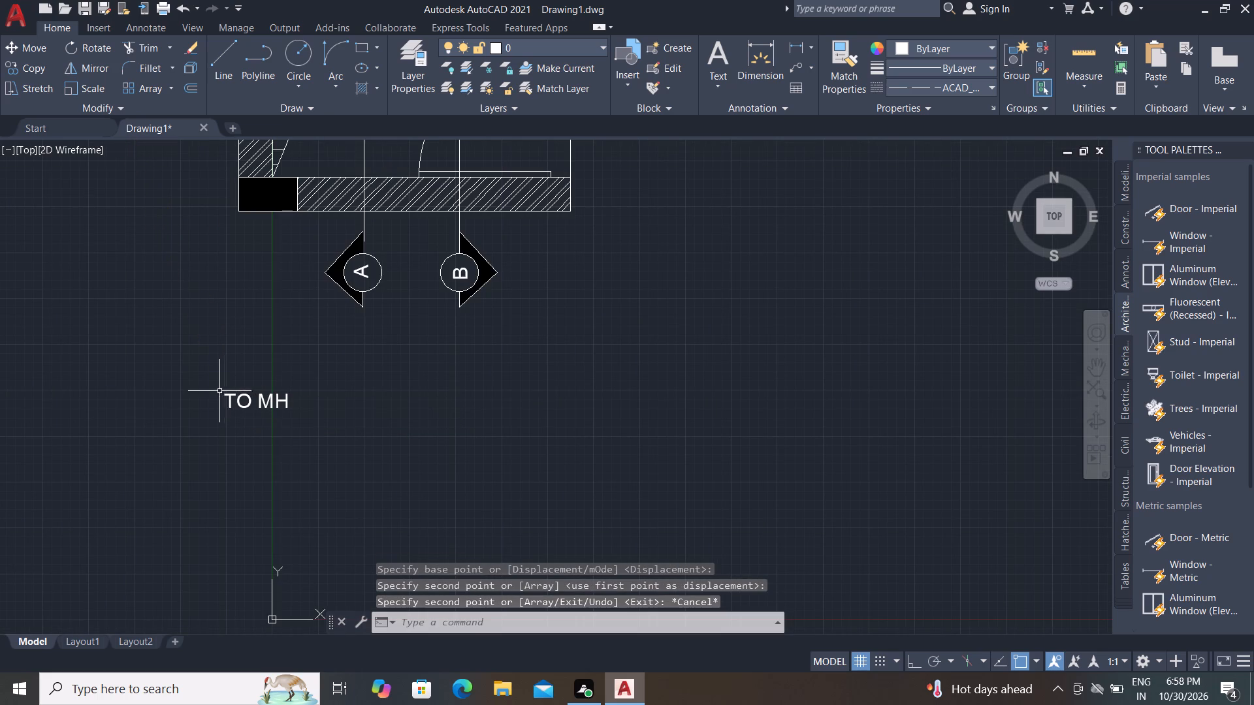
Replace the copied TO MH text below the plan with DETAIL LAYOUT PLAN OF TOILET.
triple_click(236, 397)
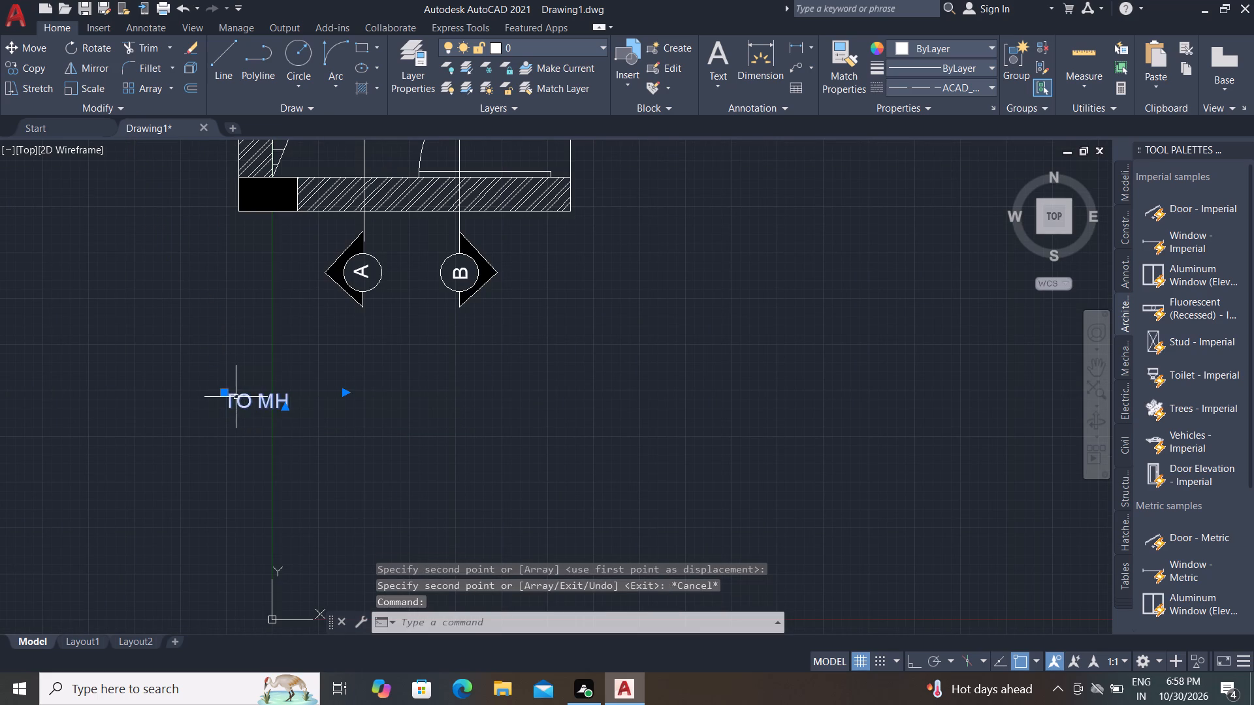
scroll(262, 409, "up", 2)
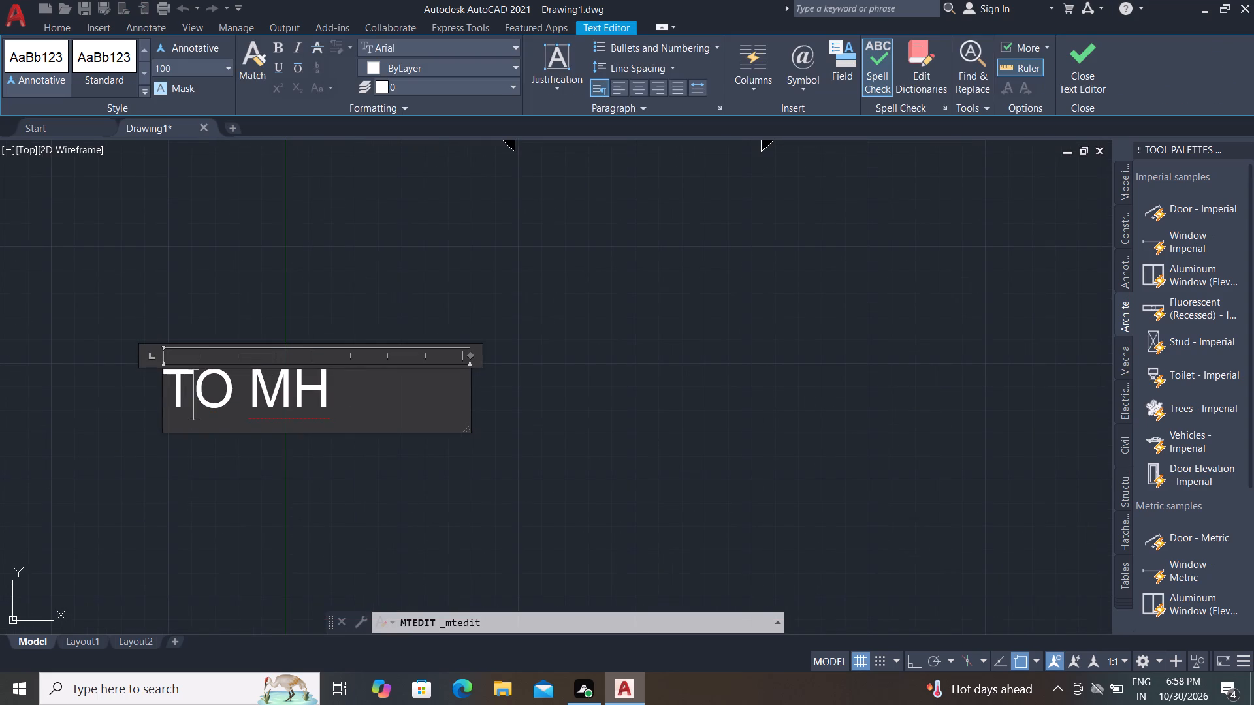
left_click(364, 386)
key("BackSpace")
key("BackSpace")
key("BackSpace")
key("BackSpace")
key("BackSpace")
key("BackSpace")
key("BackSpace")
key("BackSpace")
key("BackSpace")
key("BackSpace")
key("BackSpace")
key("BackSpace")
key("BackSpace")
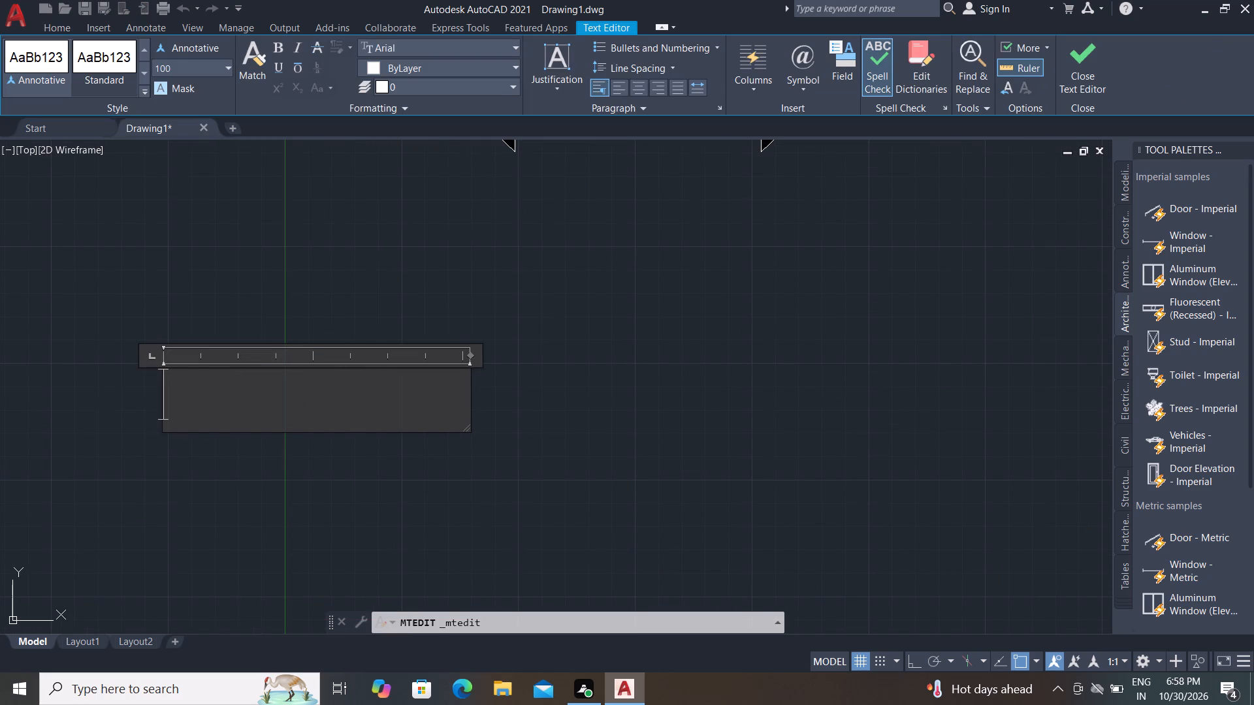
type("DETA")
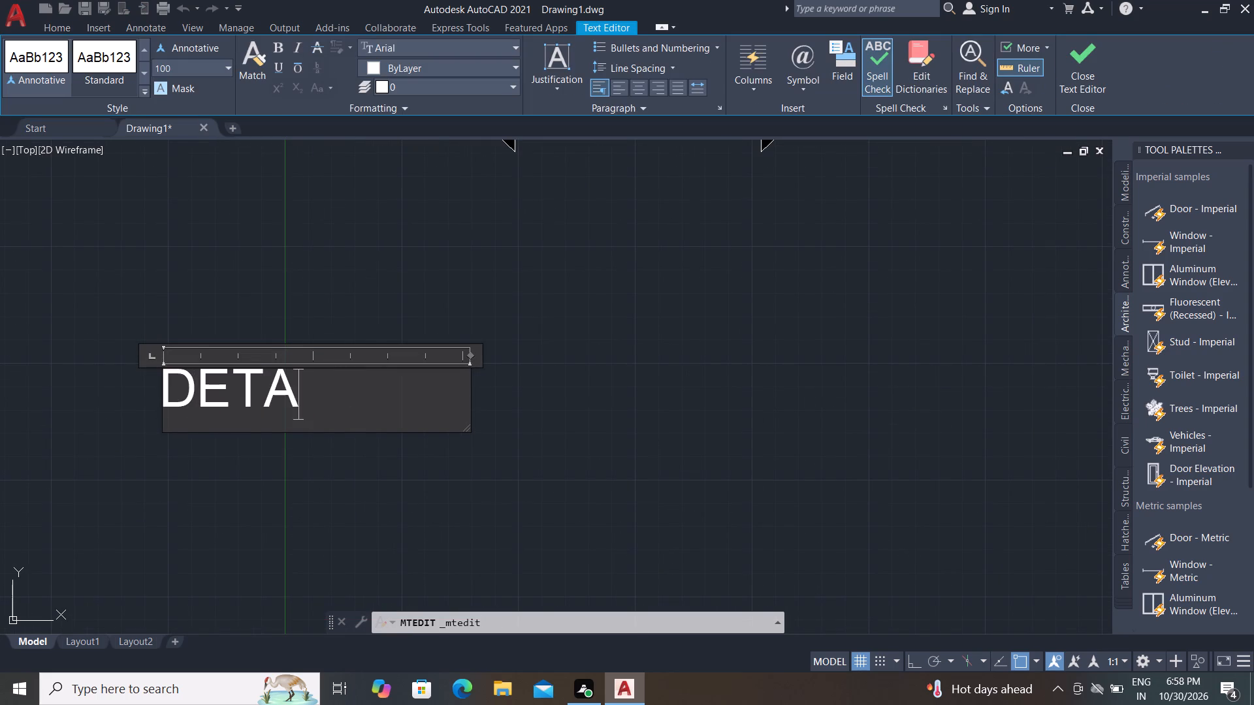
type("IL L")
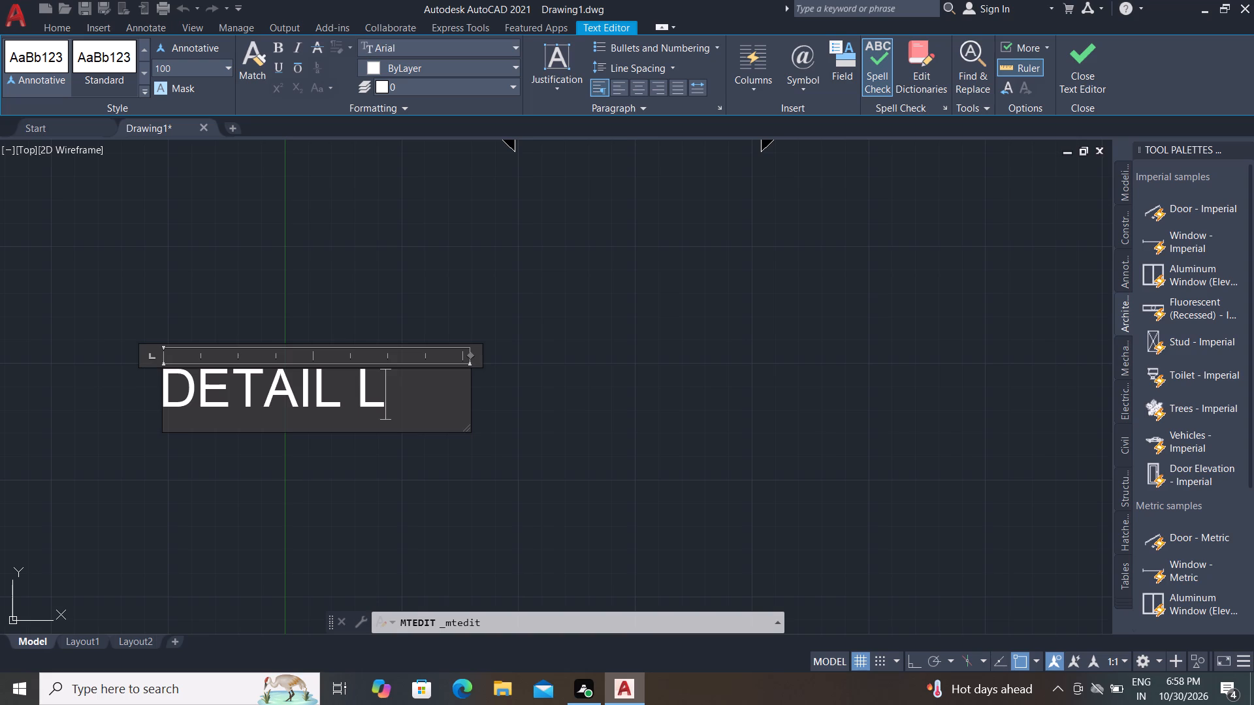
type("AYOUT")
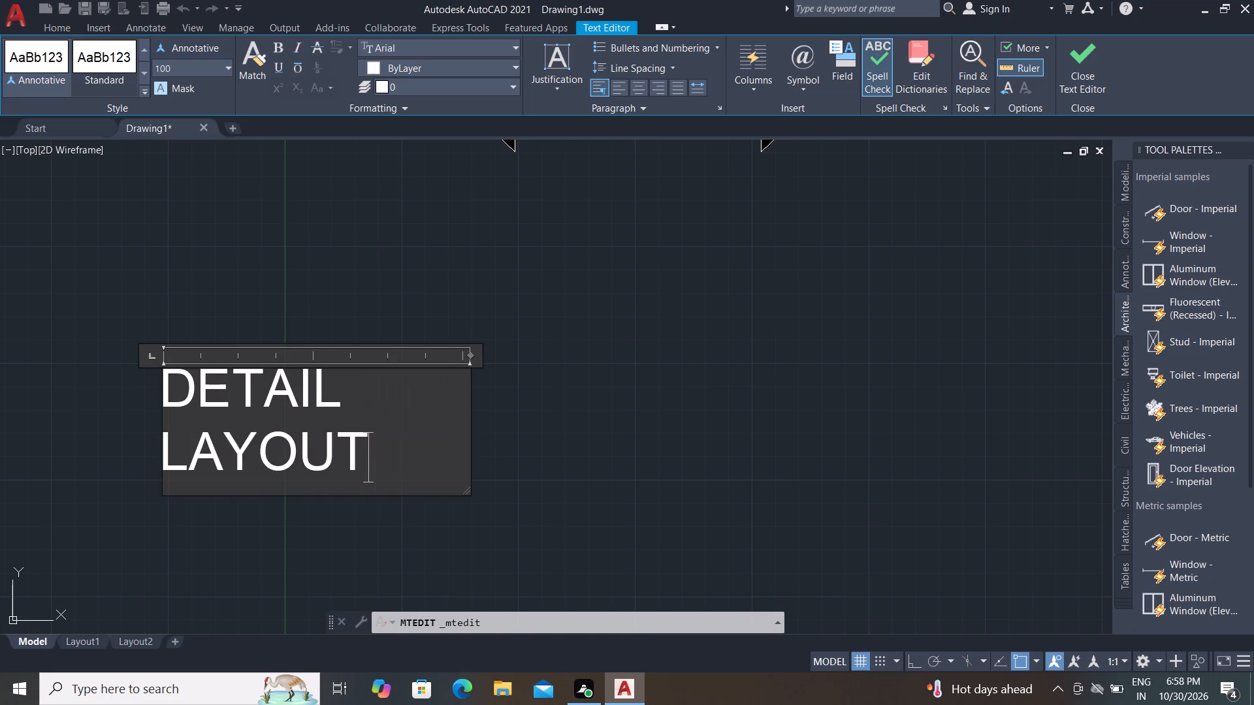
key("space")
type("PLAN OF")
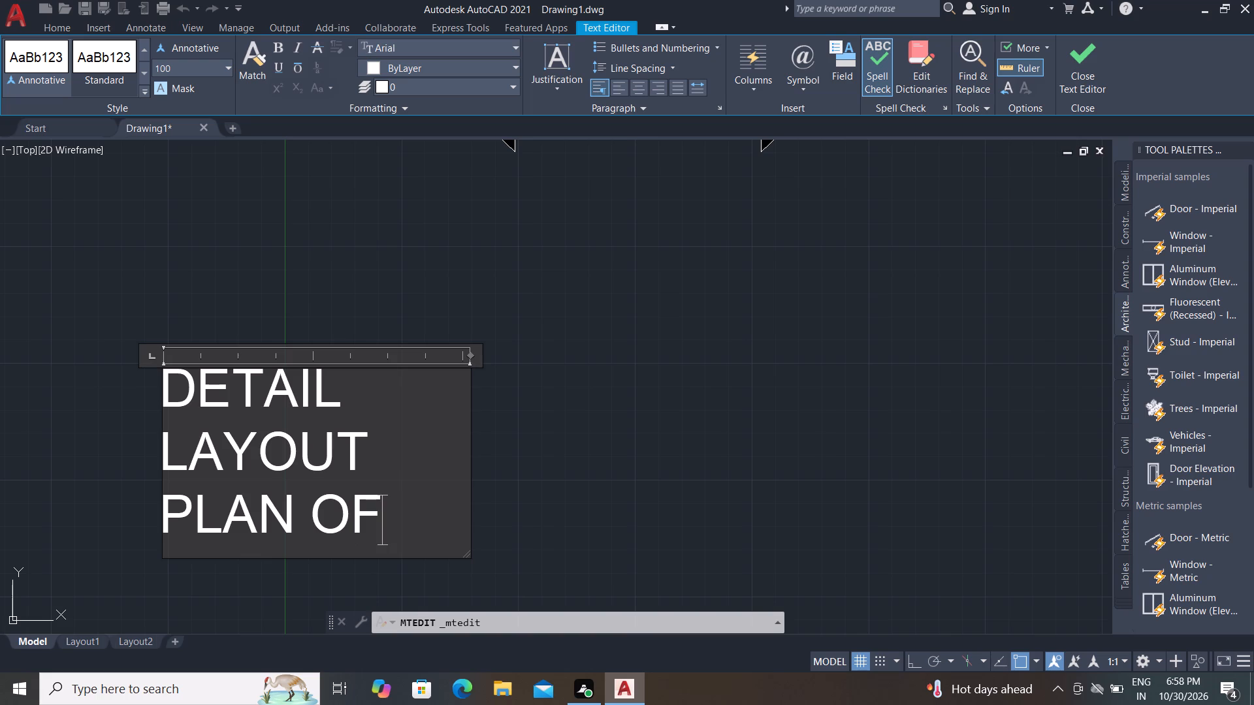
key("space")
type("TOILET")
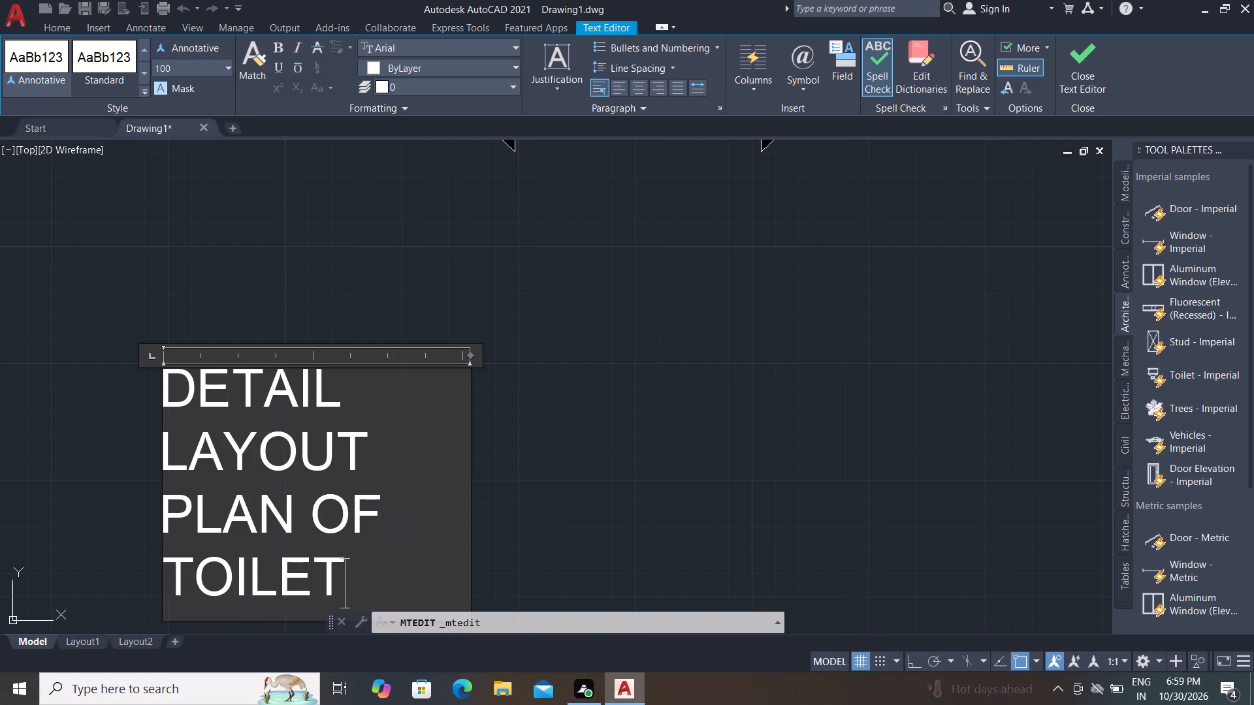
left_click(39, 343)
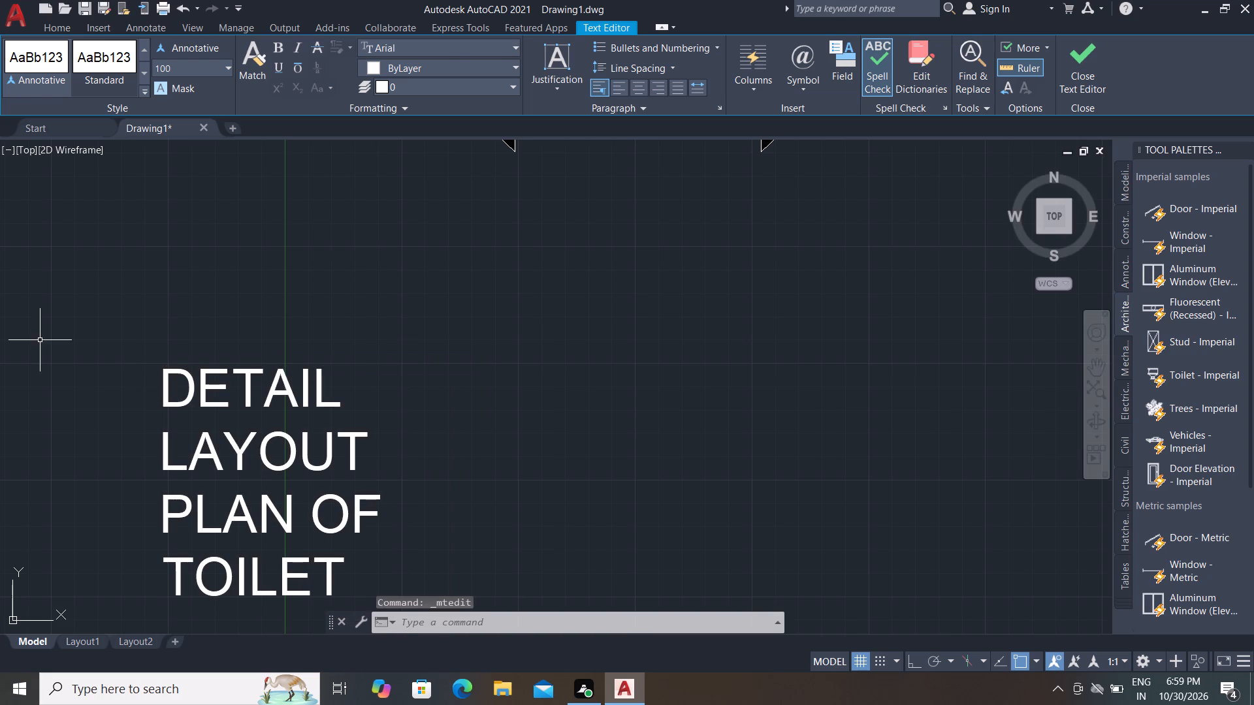
Reopen the DETAIL LAYOUT PLAN OF TOILET text and widen its frame so the wording fits on one line.
double_click(177, 371)
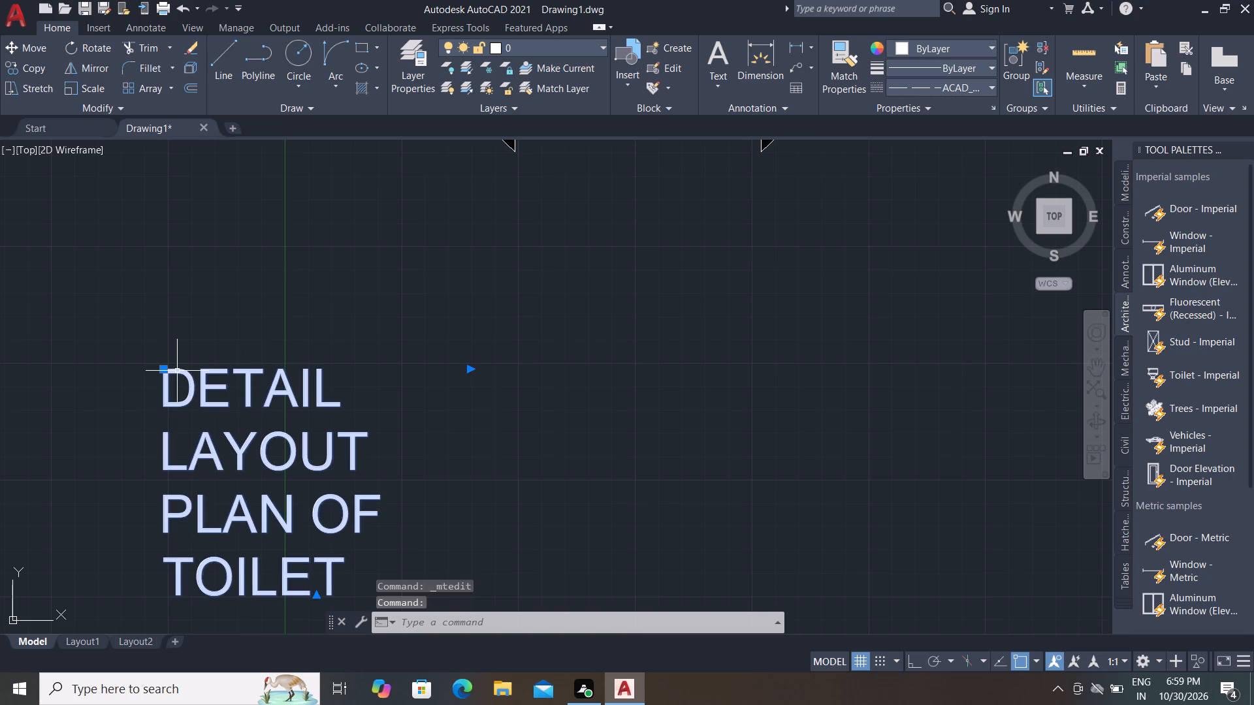
scroll(238, 322, "down", 2)
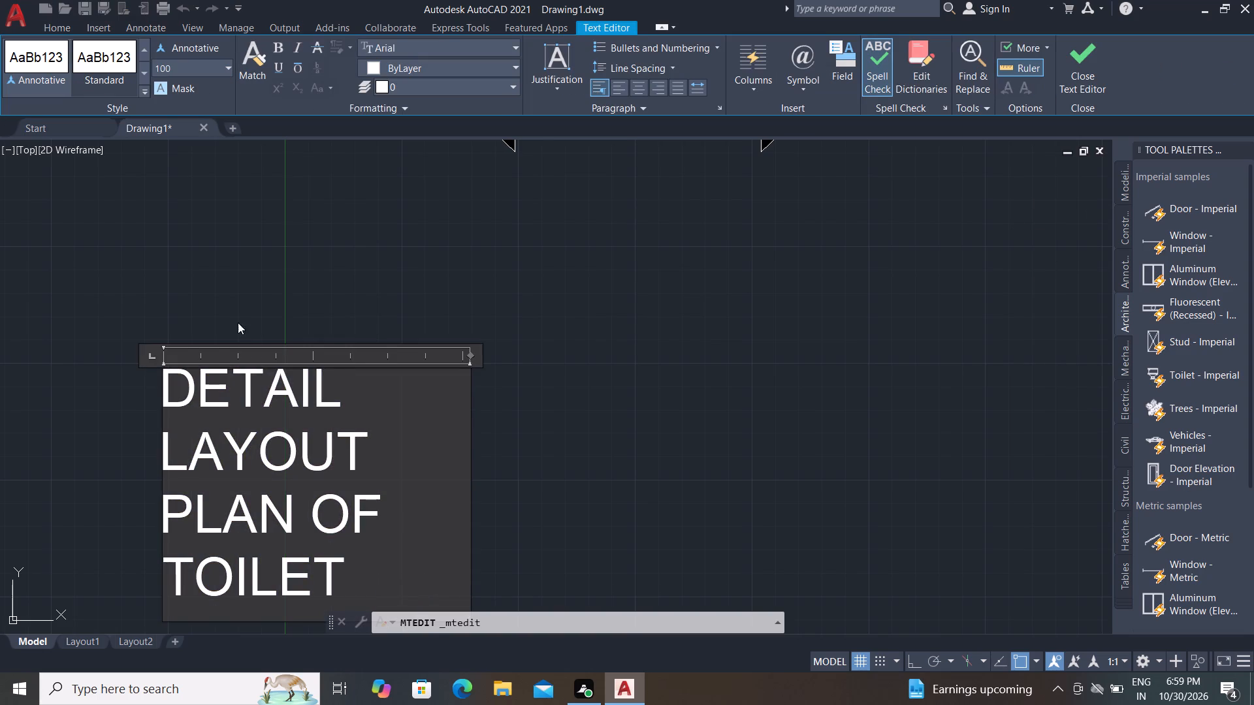
left_click(328, 323)
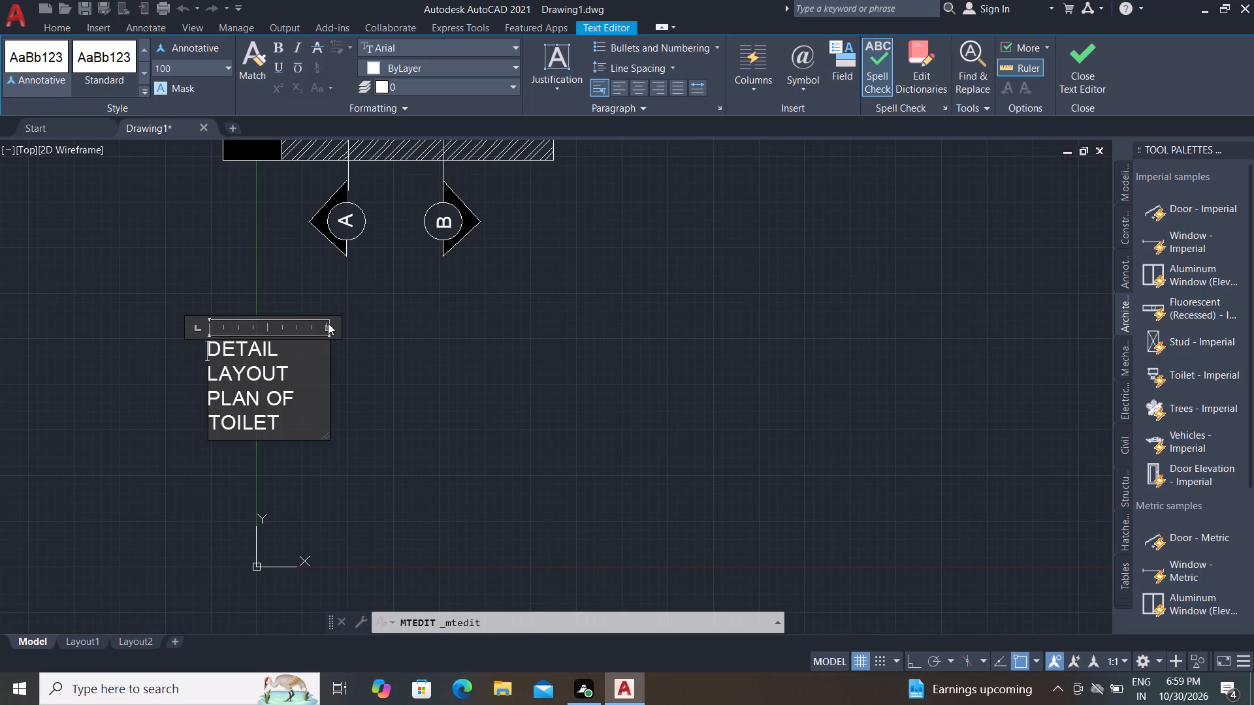
left_click_drag(330, 325, 348, 321)
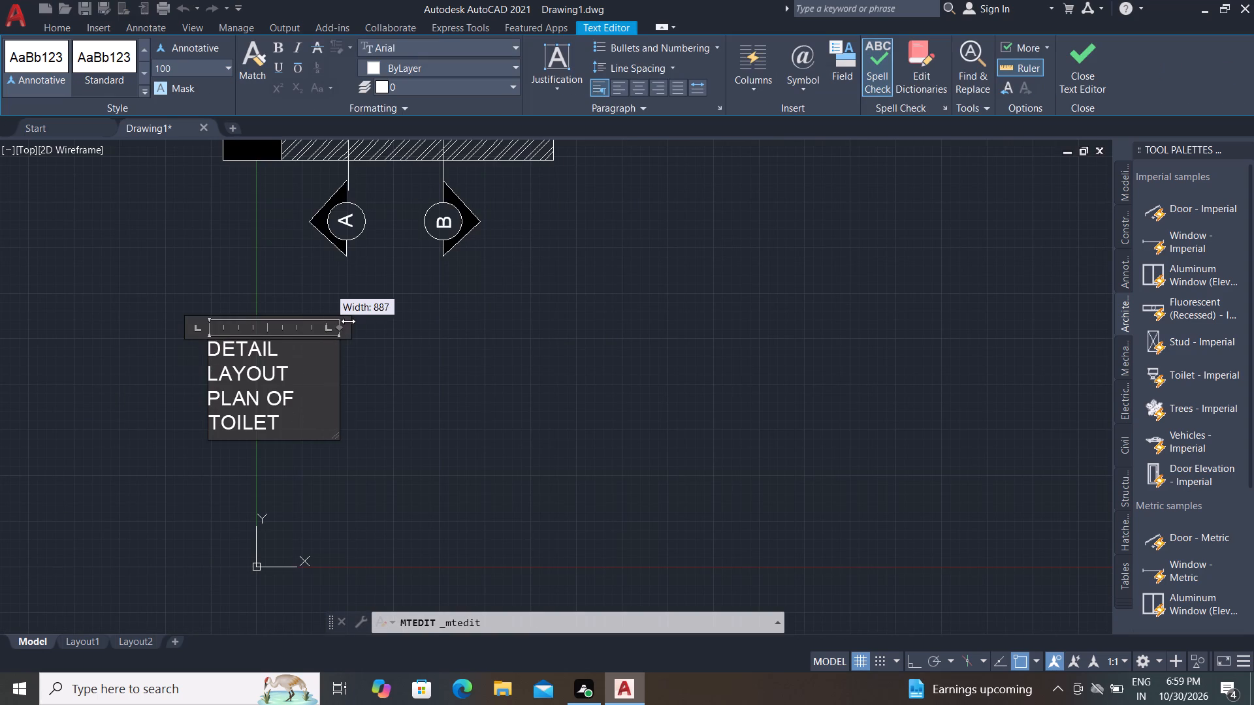
left_click_drag(348, 321, 622, 294)
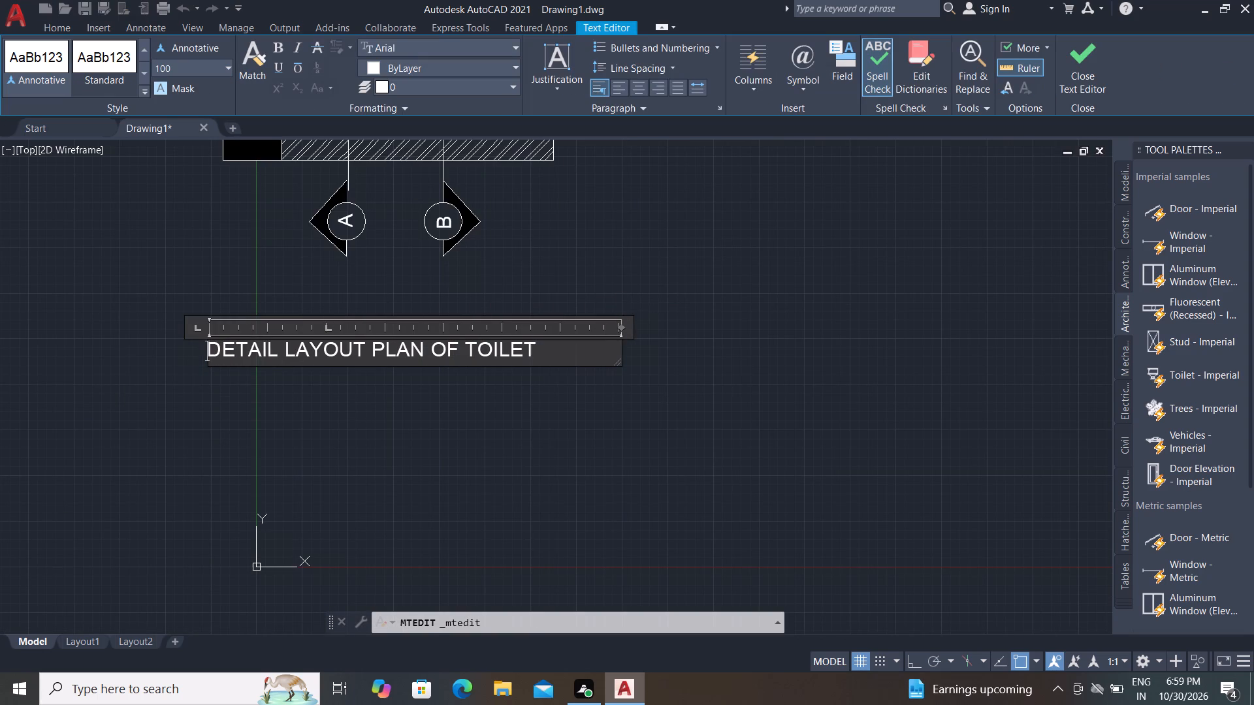
Break the title before TOILET, indent that word by 15 spaces to centre it under the first line, and finish editing.
left_click(462, 349)
key("Return")
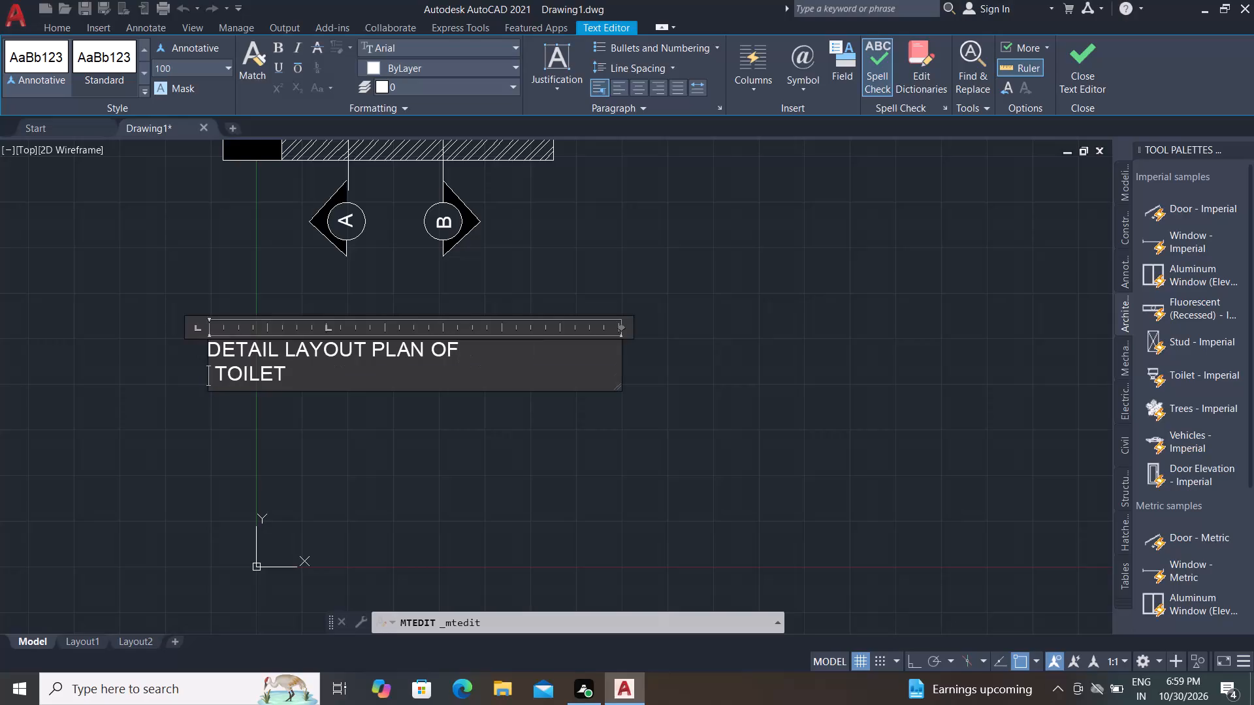
key("space")
key("space")
key("space")
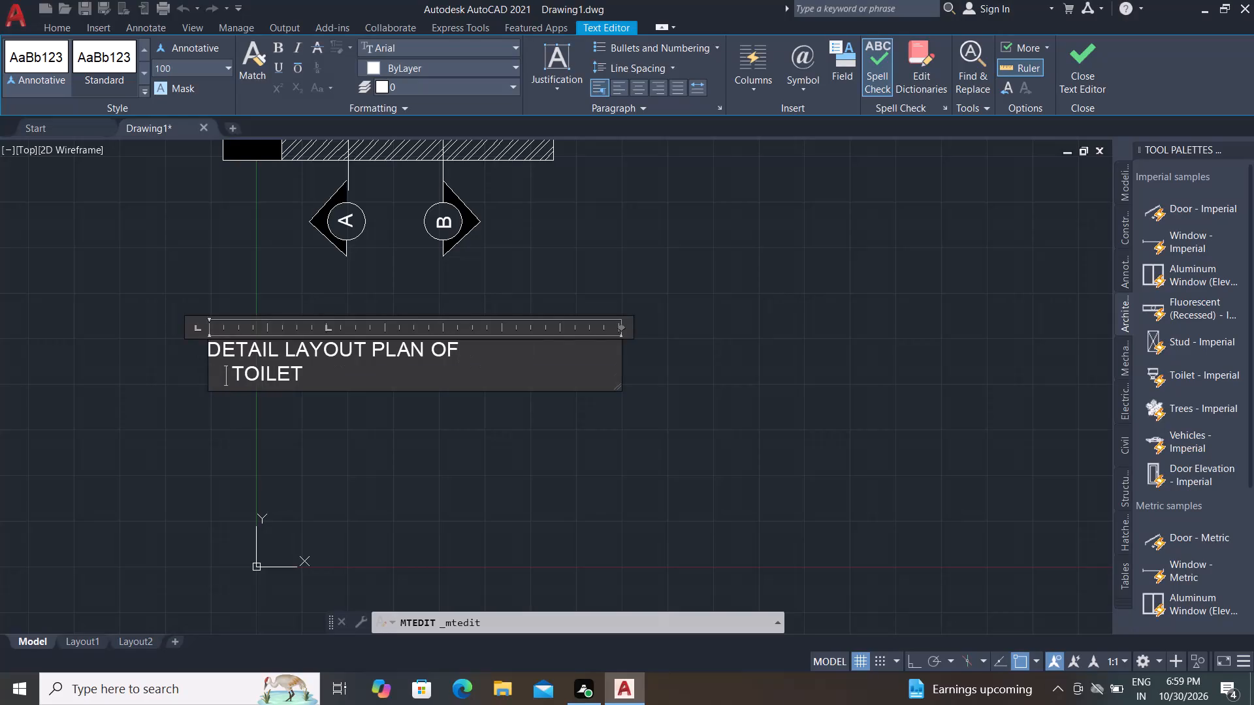
key("space")
key("space")
key("space")
key("space")
key("space")
key("space")
key("space")
key("space")
key("space")
key("space")
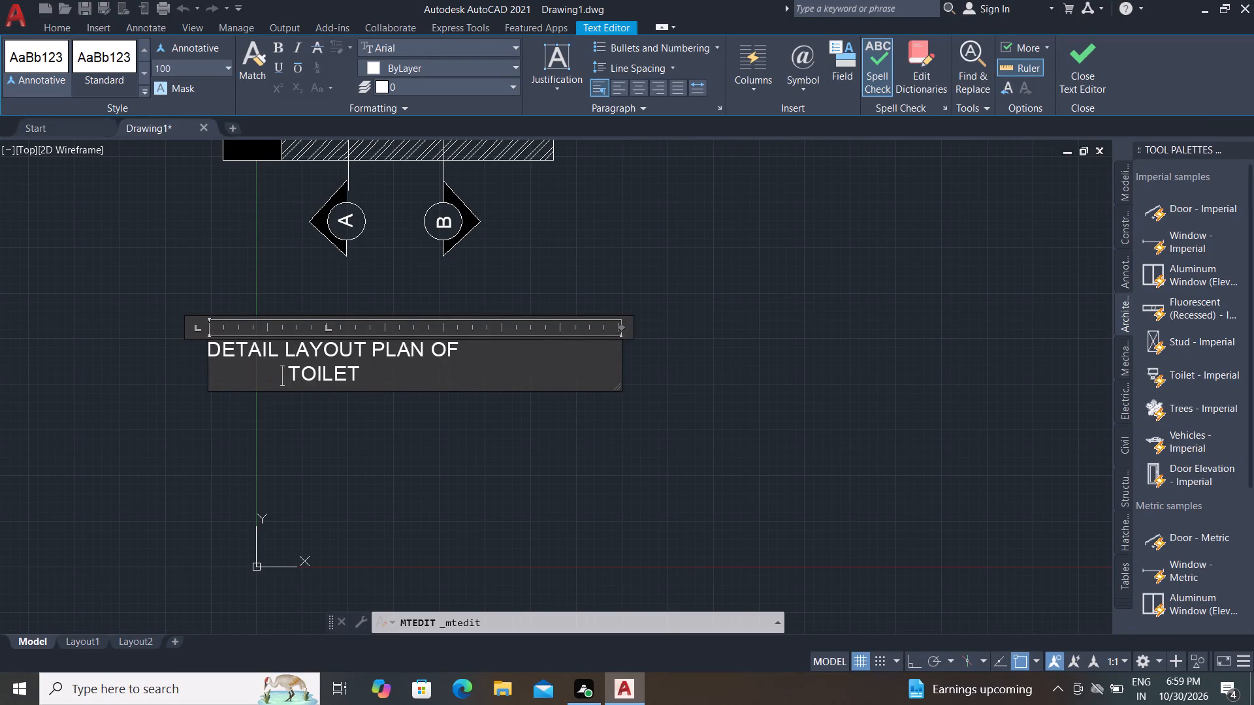
key("space")
key("space")
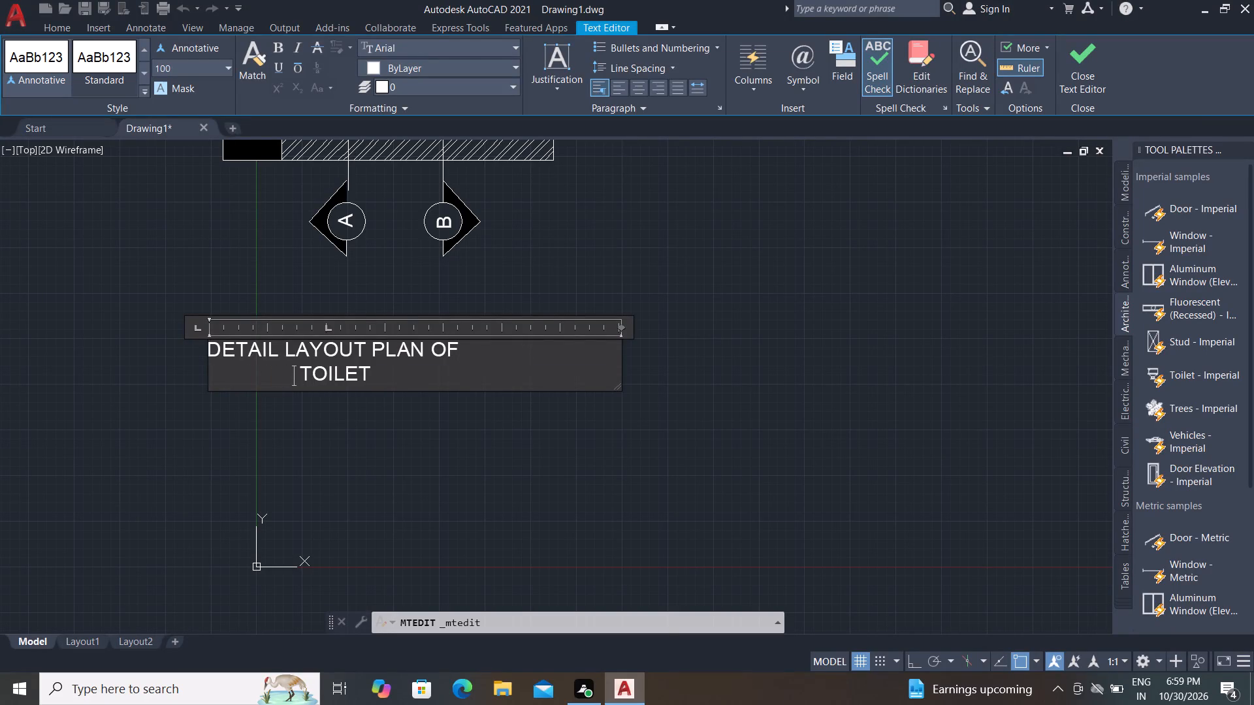
left_click(334, 424)
Move the DETAIL LAYOUT PLAN OF TOILET title up so it sits centred just below section markers A and B.
scroll(354, 433, "down", 2)
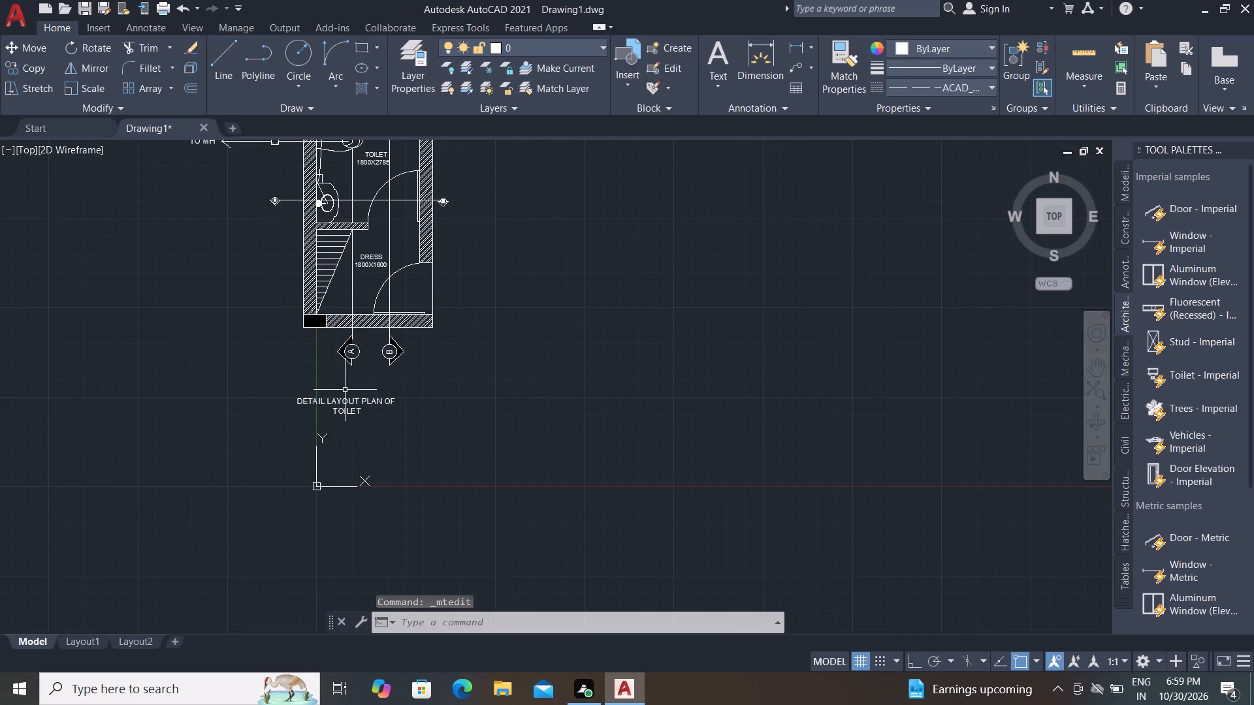
scroll(279, 401, "up", 2)
left_click(300, 374)
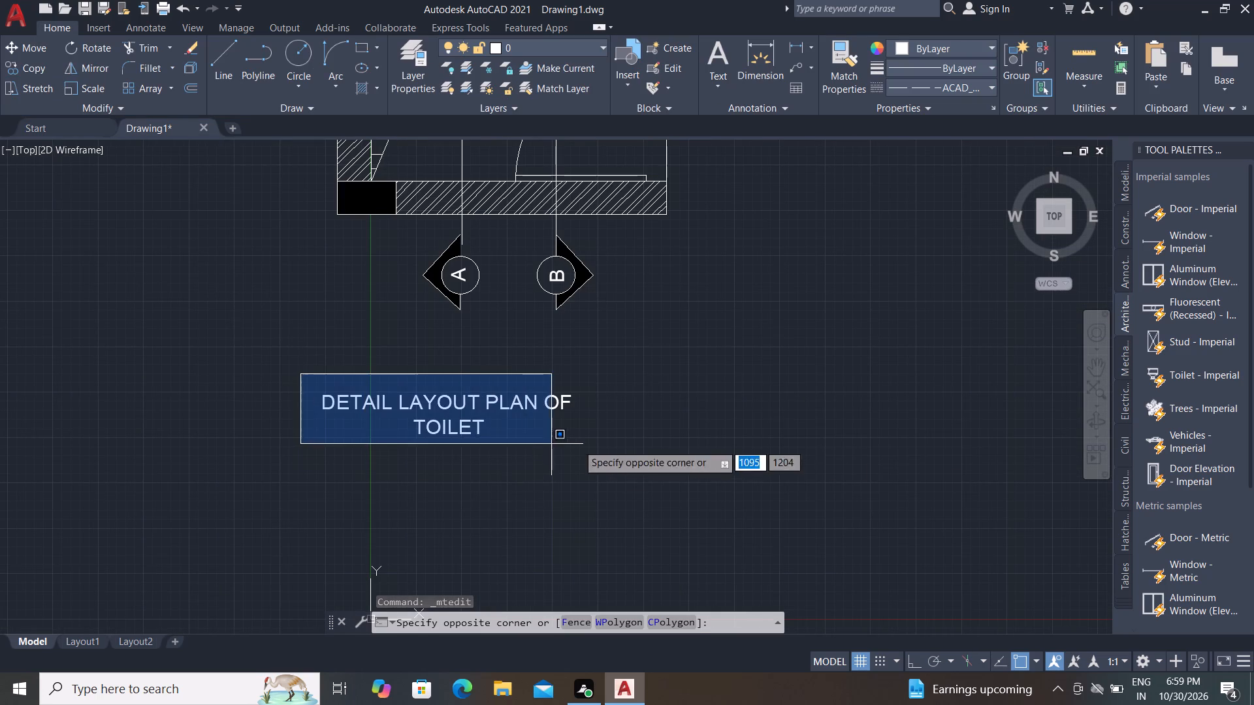
left_click(620, 451)
type("M")
key("space")
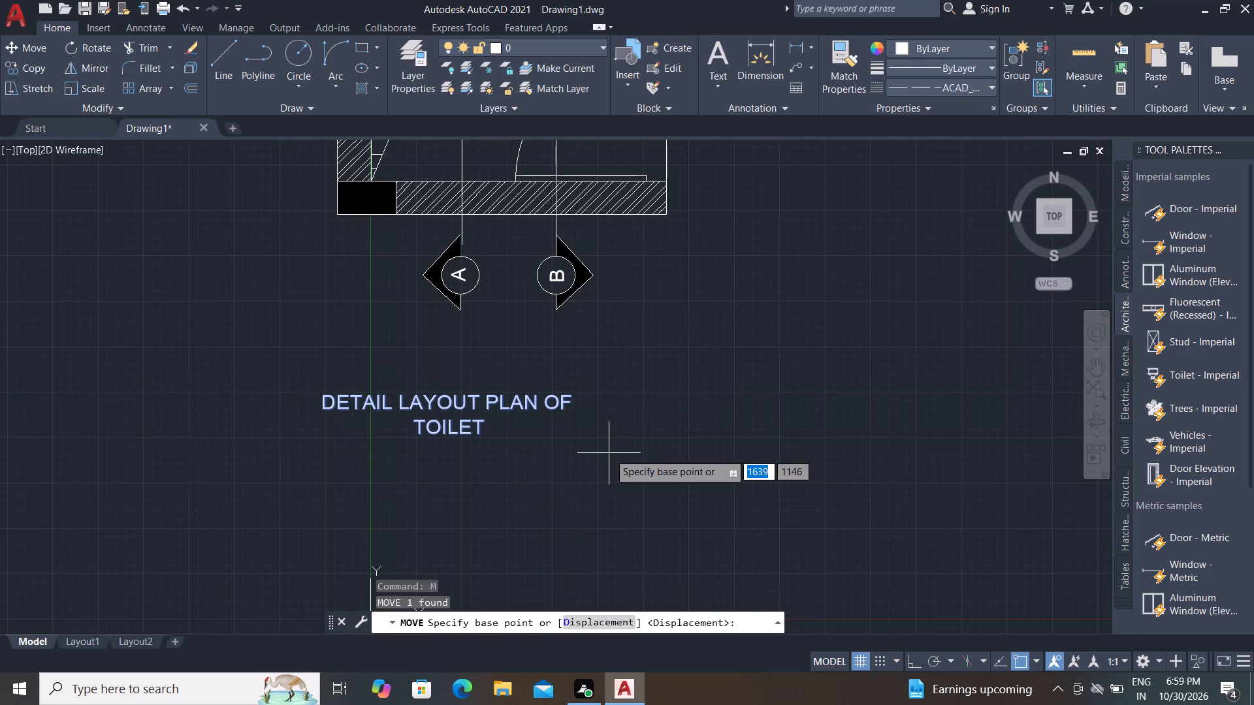
left_click(419, 427)
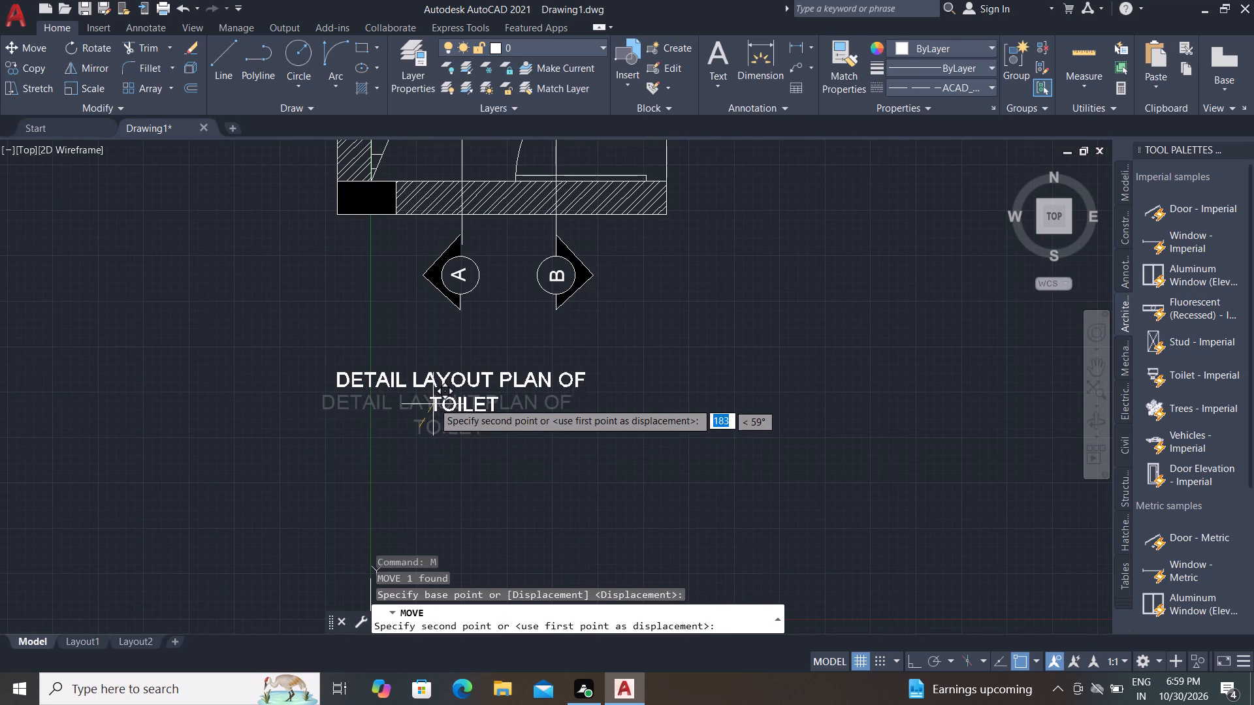
left_click(462, 368)
scroll(451, 441, "down", 2)
key("Escape")
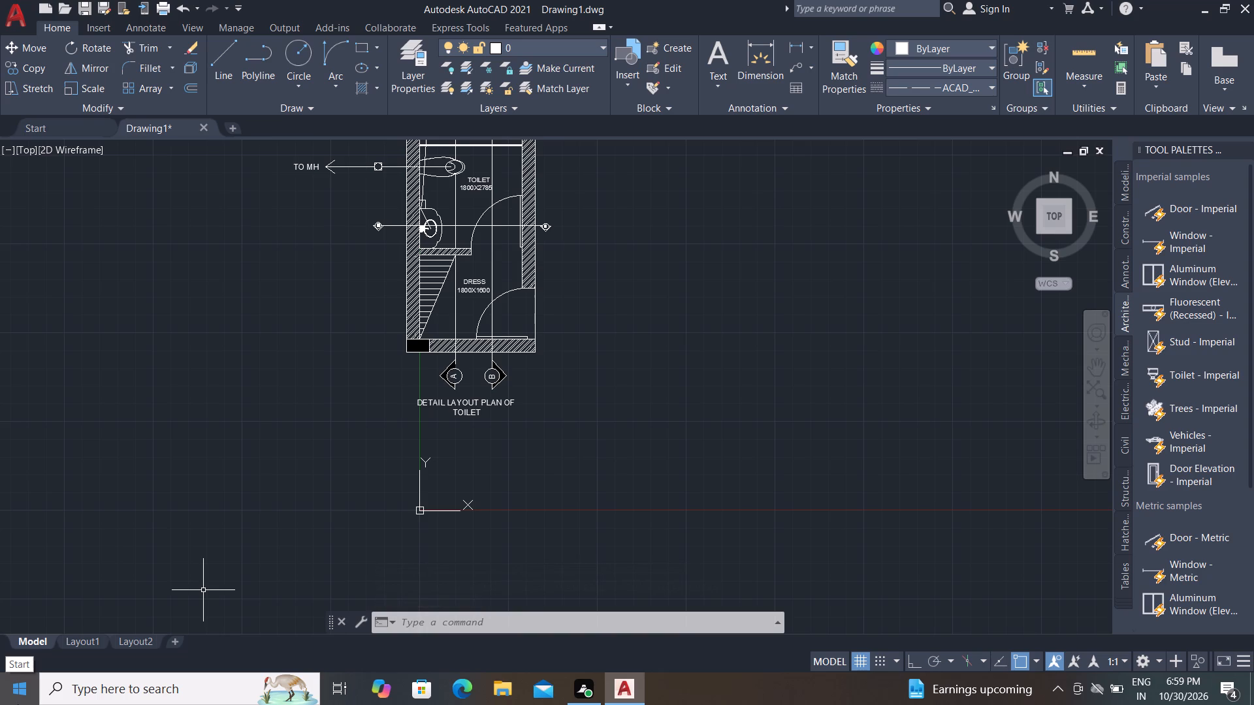
Extend section line A to the circle of its lower marker, and the marker's upper sloping edge to the section line.
scroll(526, 411, "up", 2)
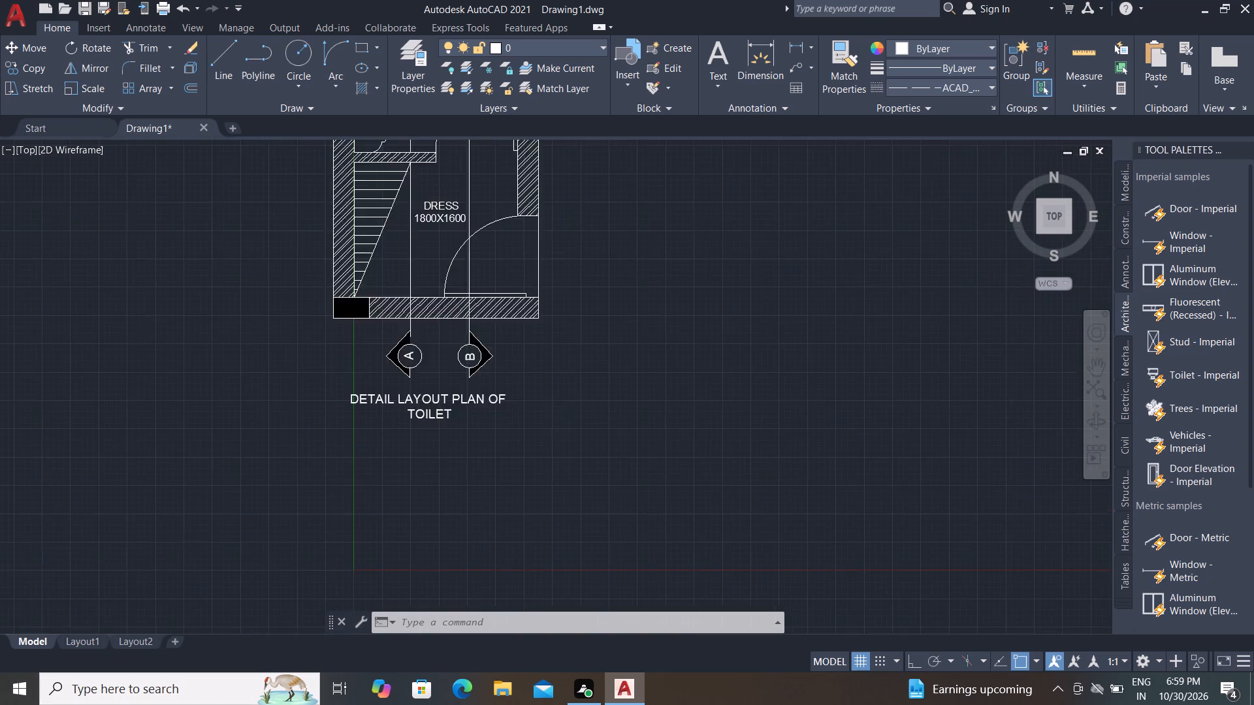
scroll(387, 345, "up", 1)
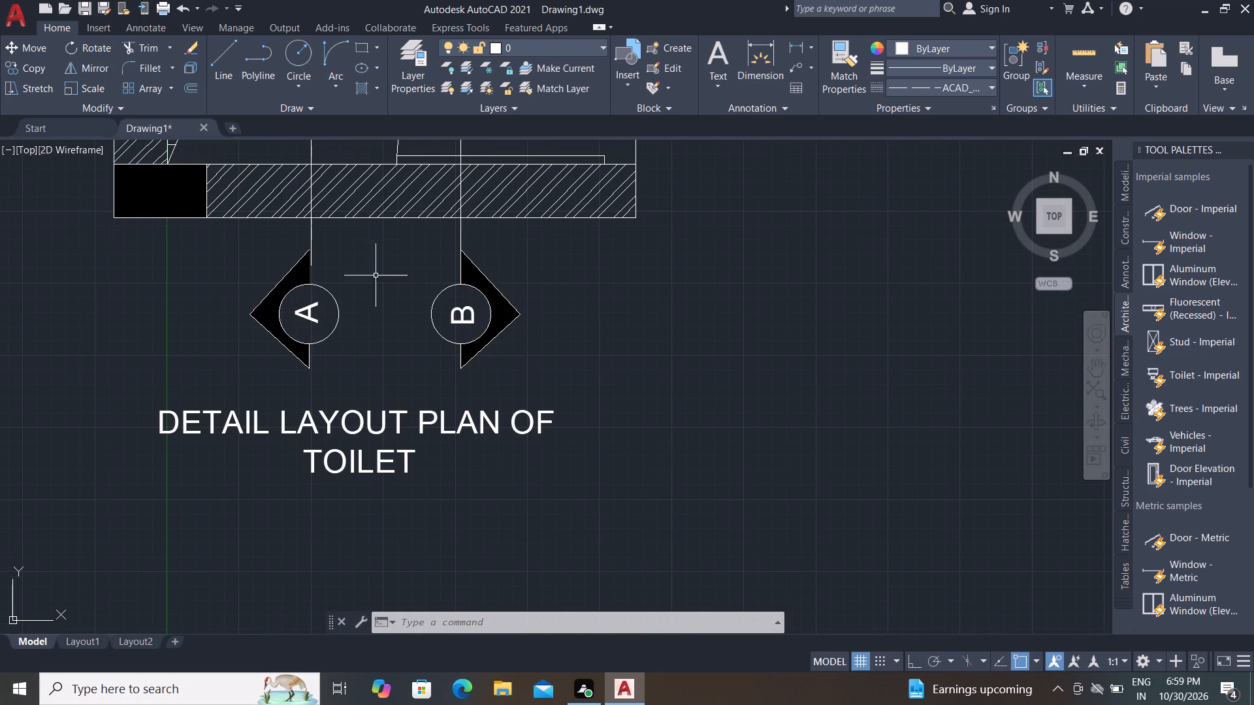
type("EX")
key("space")
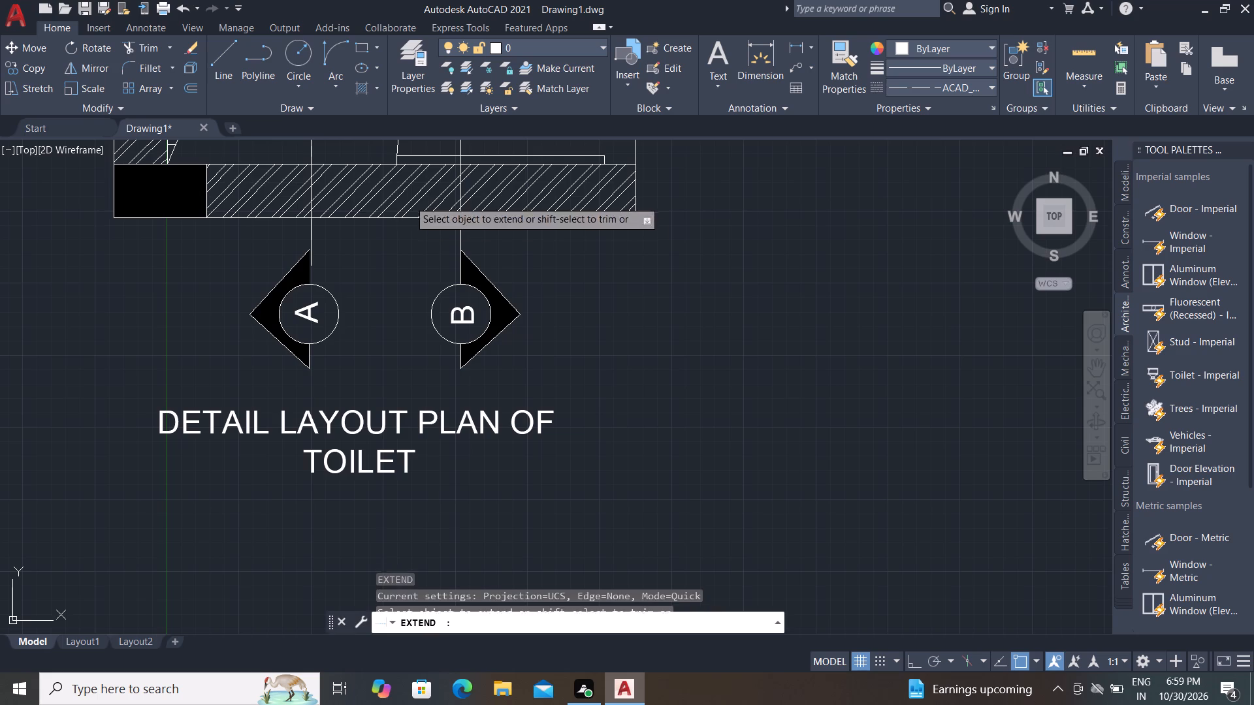
left_click(313, 240)
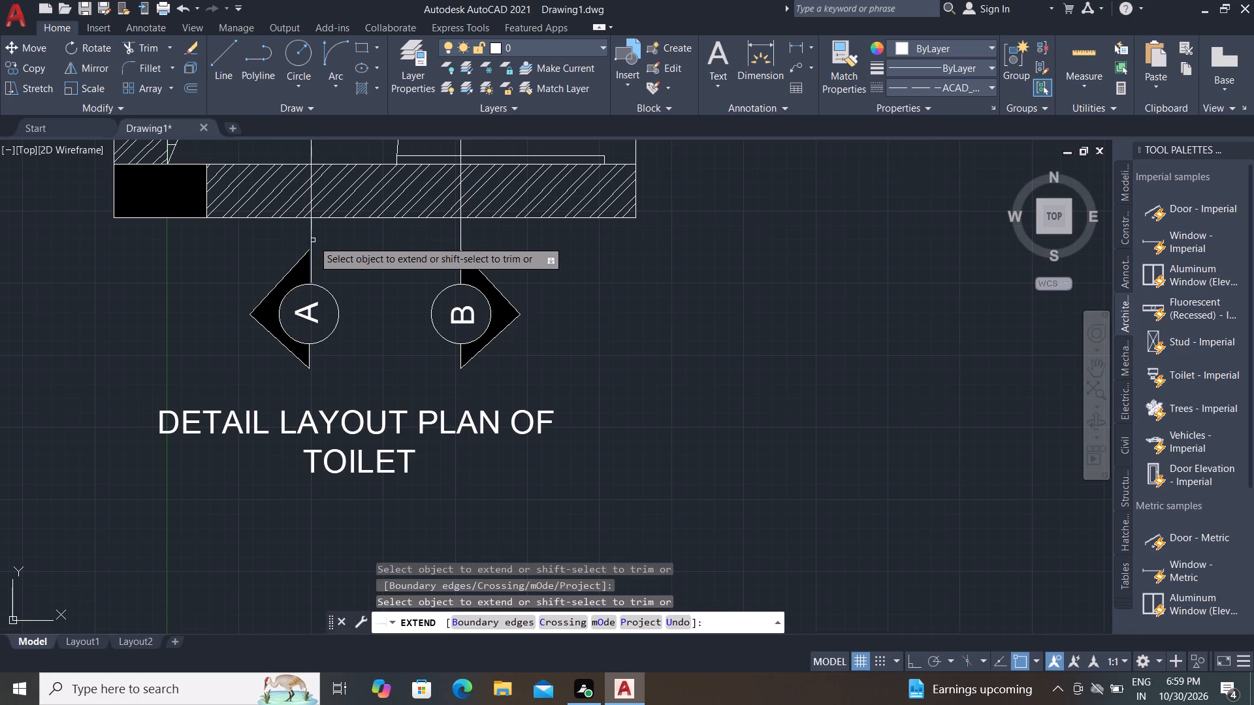
scroll(318, 238, "up", 3)
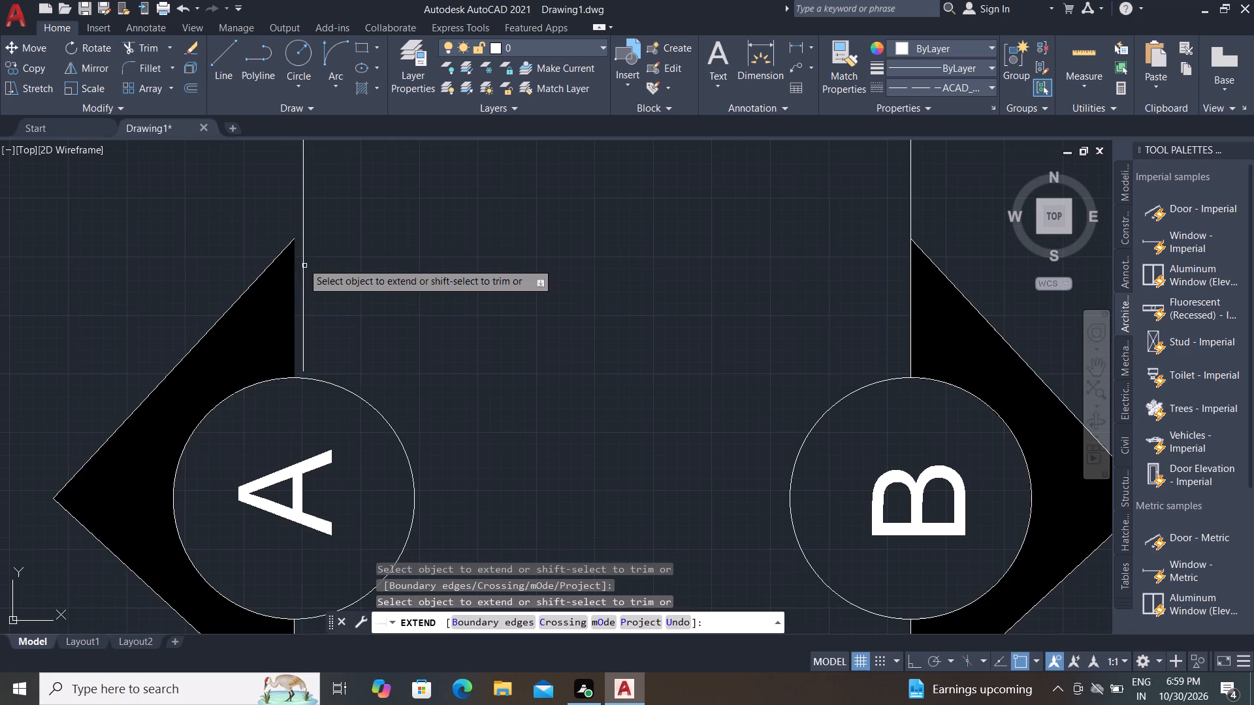
left_click(284, 246)
key("Escape")
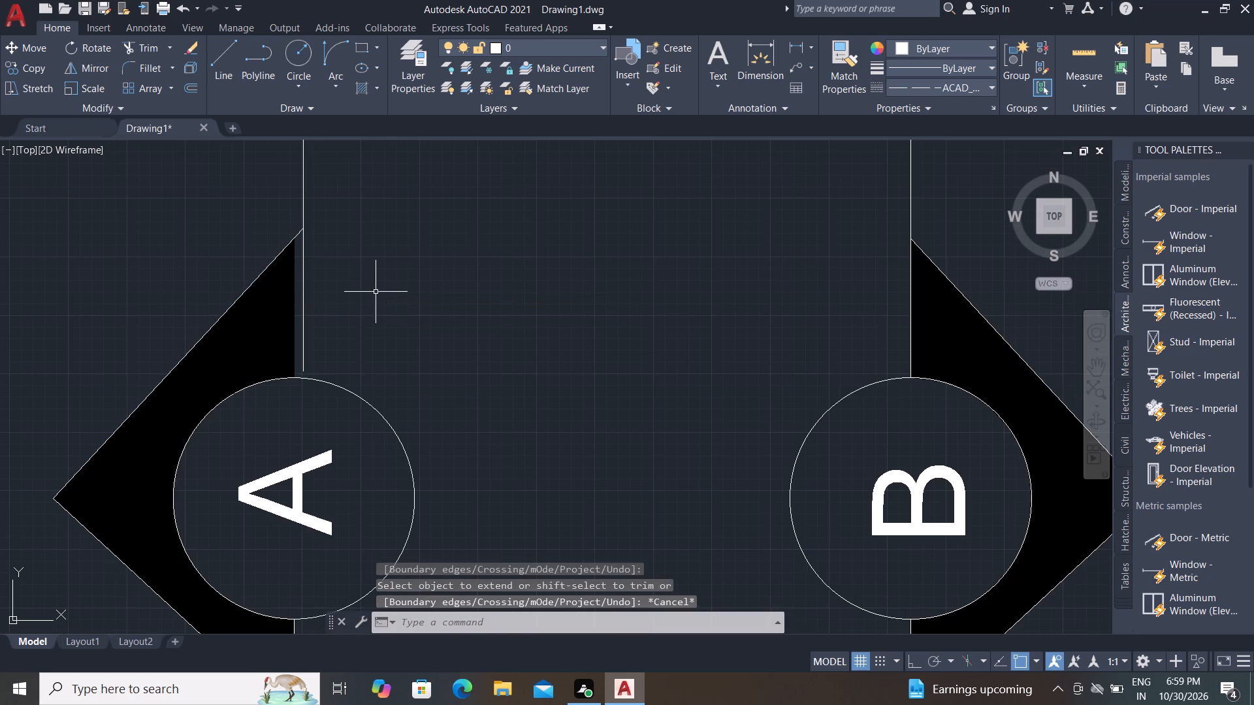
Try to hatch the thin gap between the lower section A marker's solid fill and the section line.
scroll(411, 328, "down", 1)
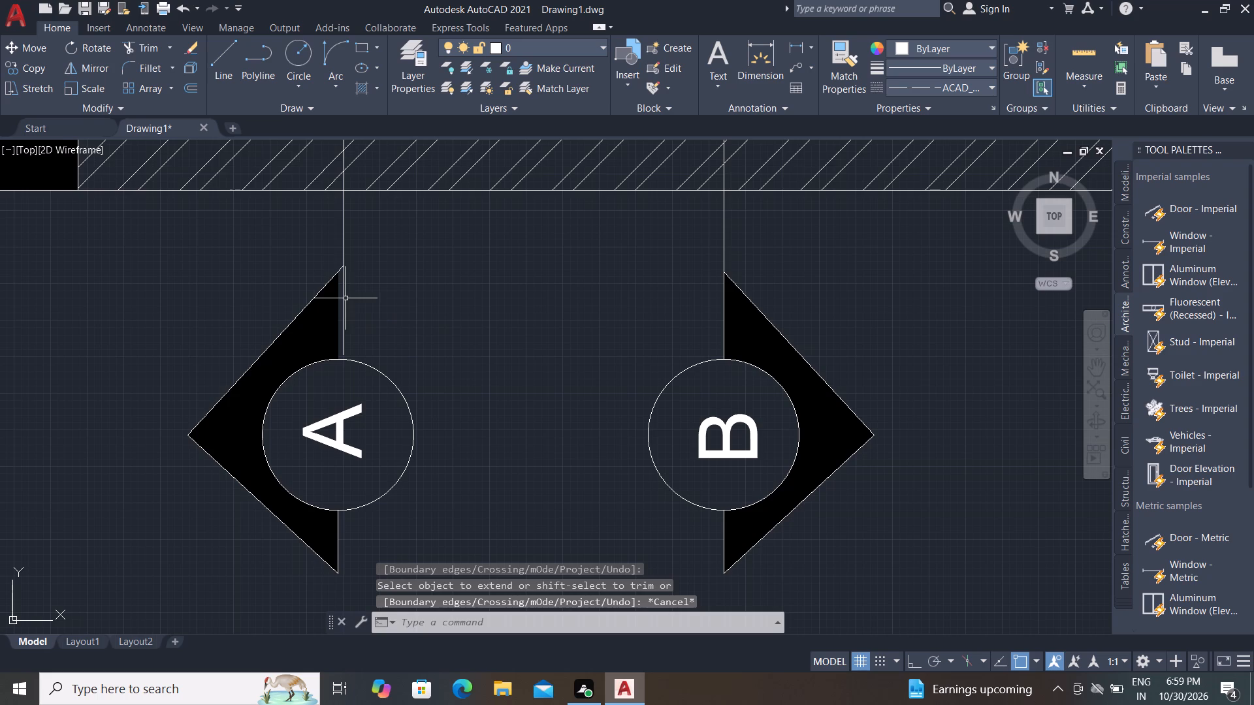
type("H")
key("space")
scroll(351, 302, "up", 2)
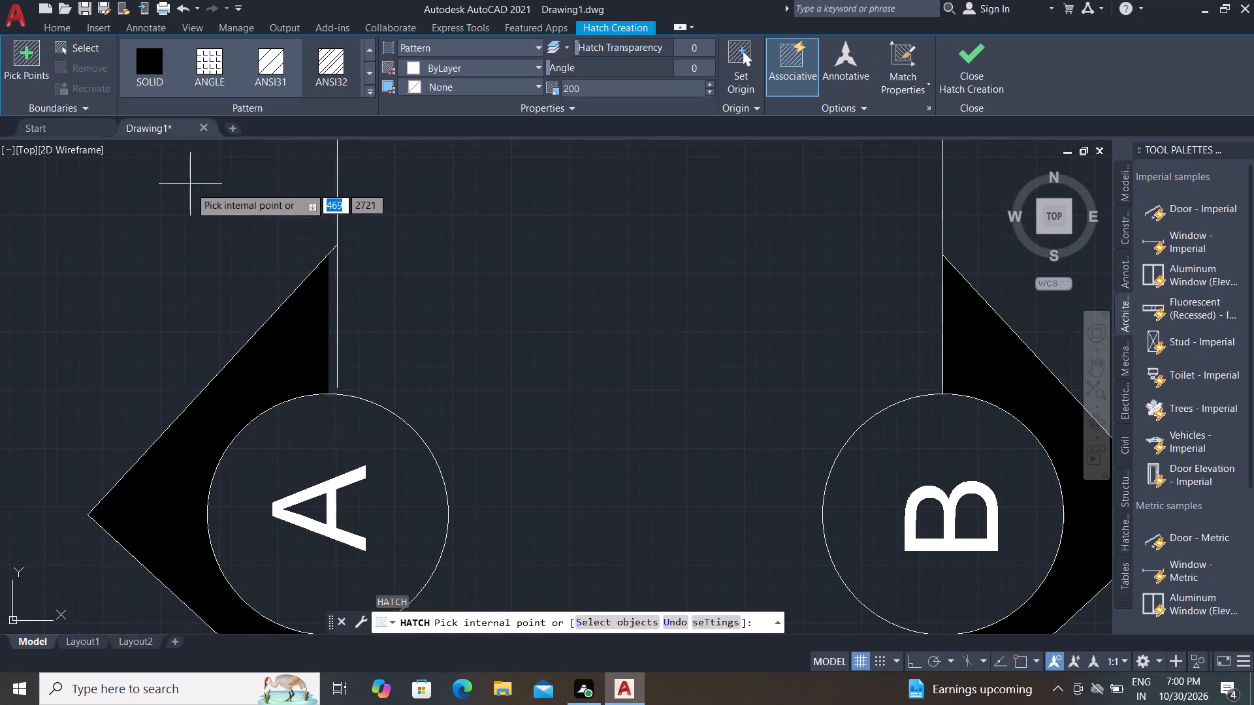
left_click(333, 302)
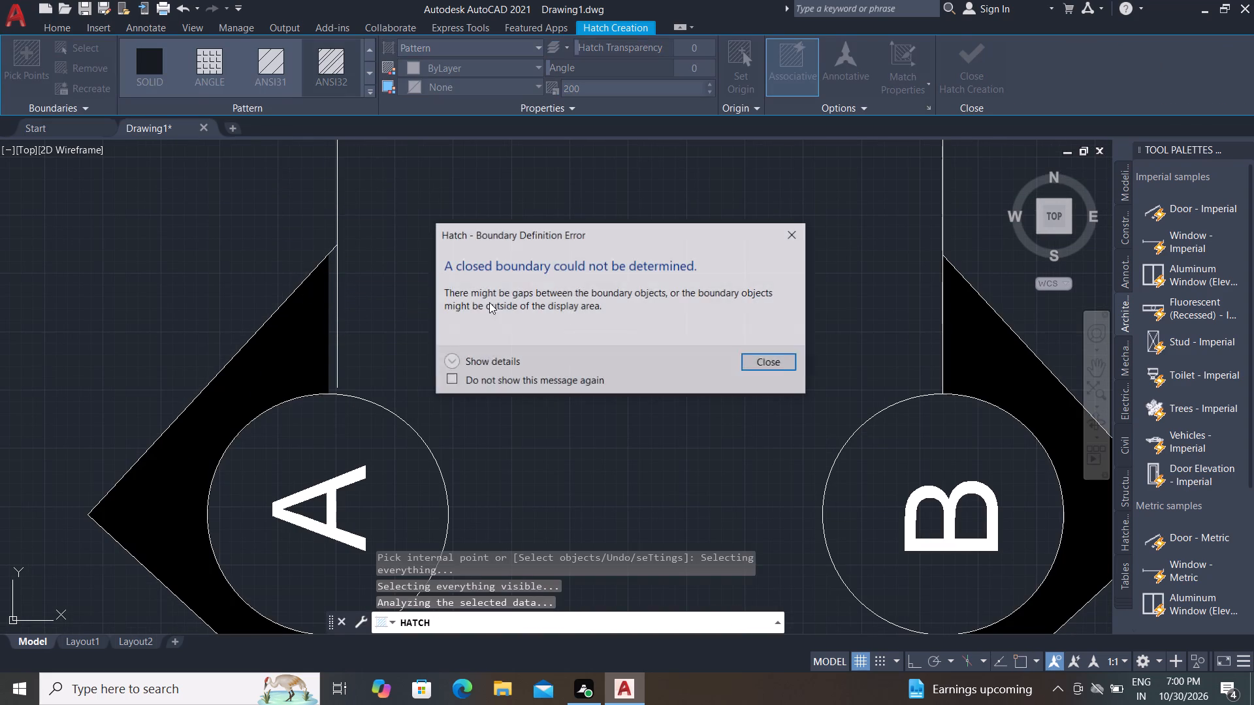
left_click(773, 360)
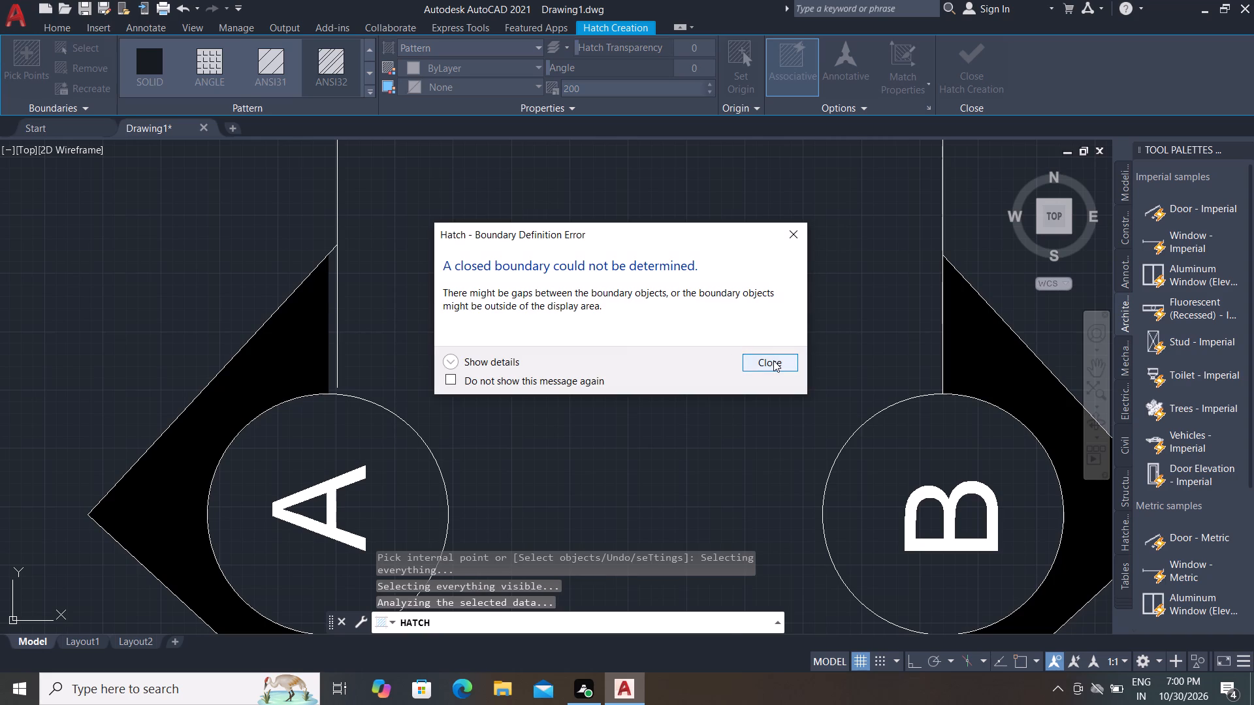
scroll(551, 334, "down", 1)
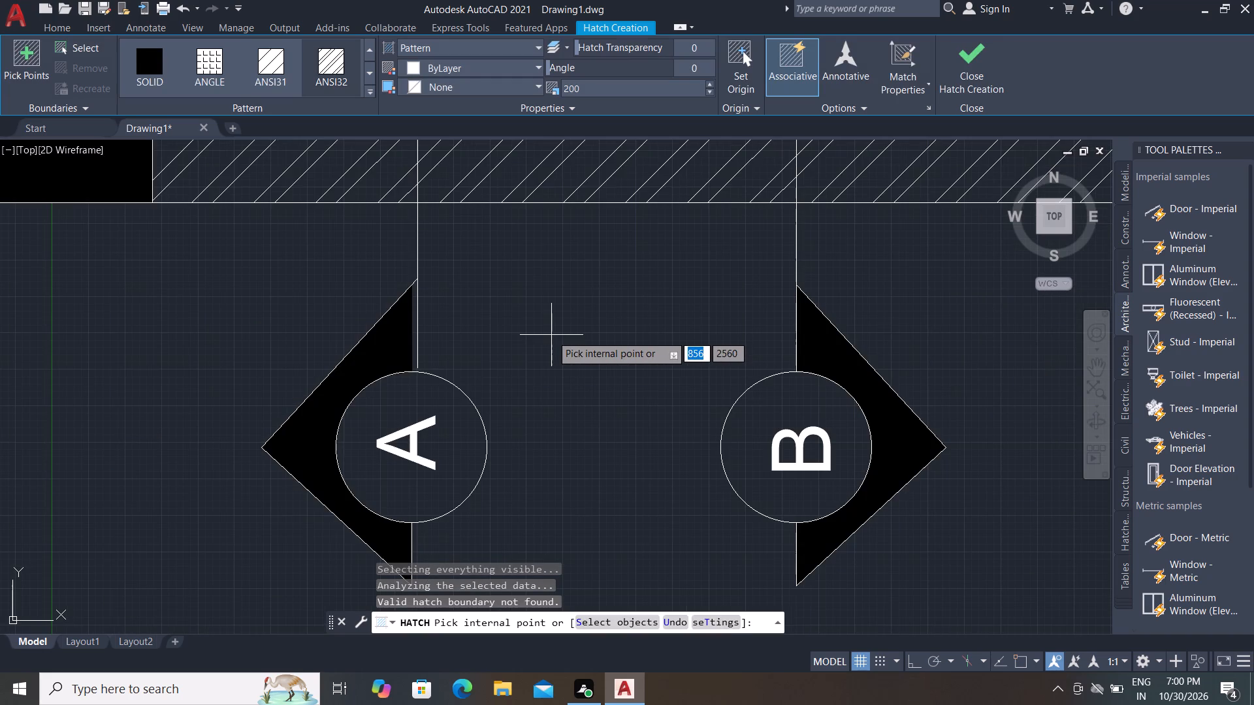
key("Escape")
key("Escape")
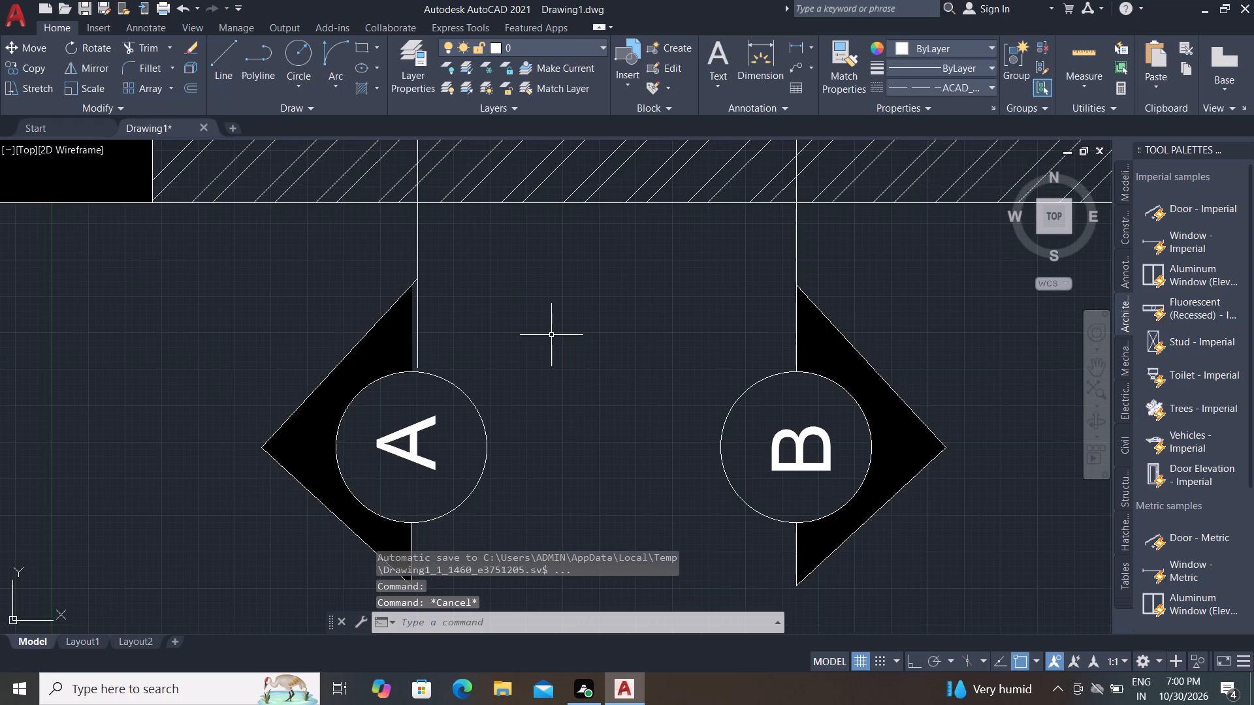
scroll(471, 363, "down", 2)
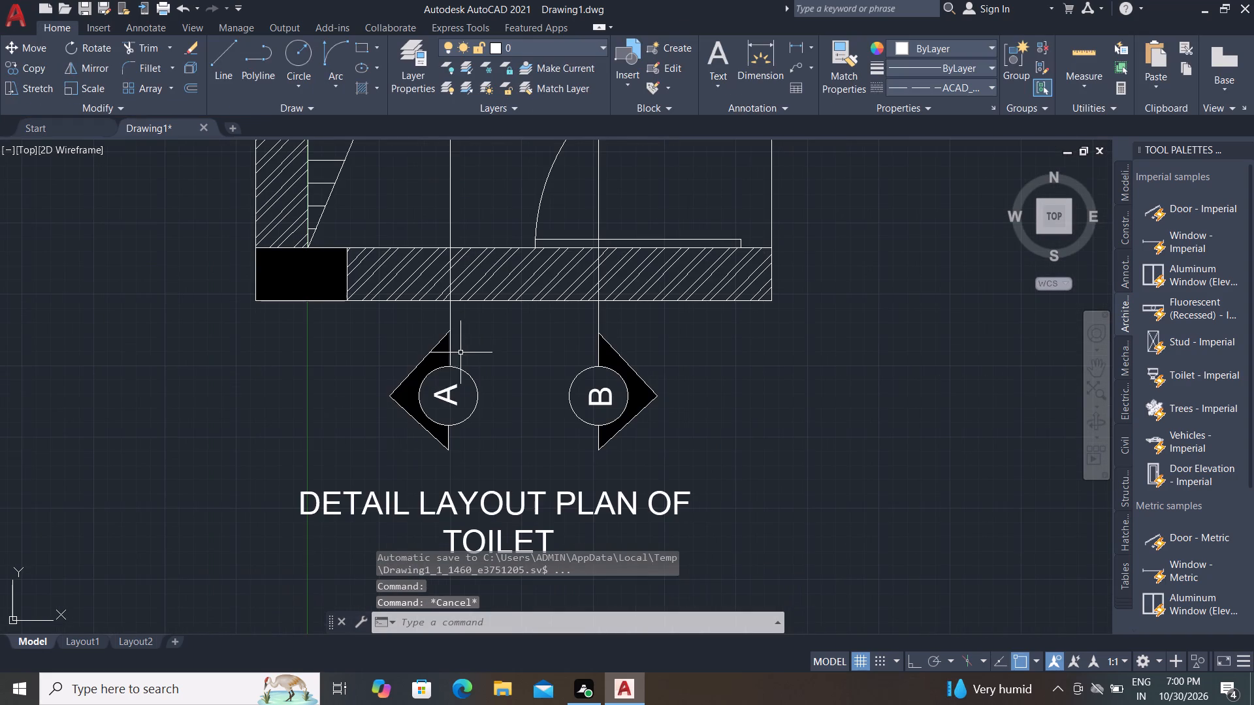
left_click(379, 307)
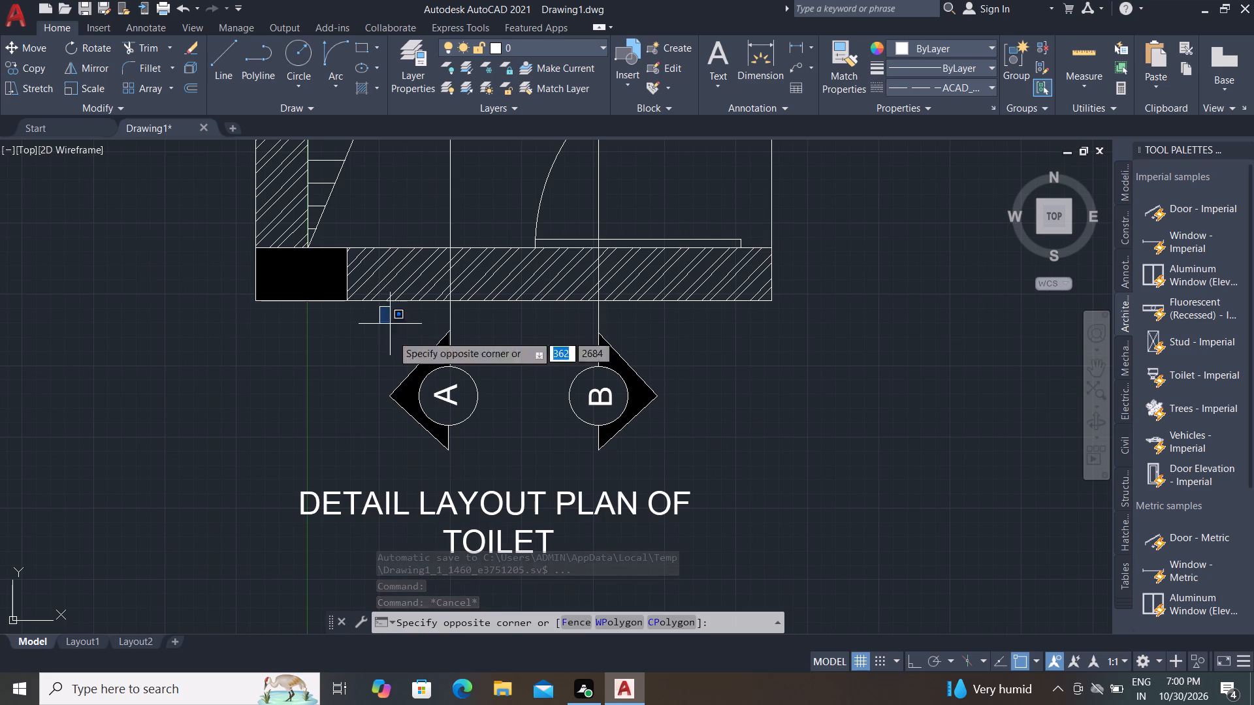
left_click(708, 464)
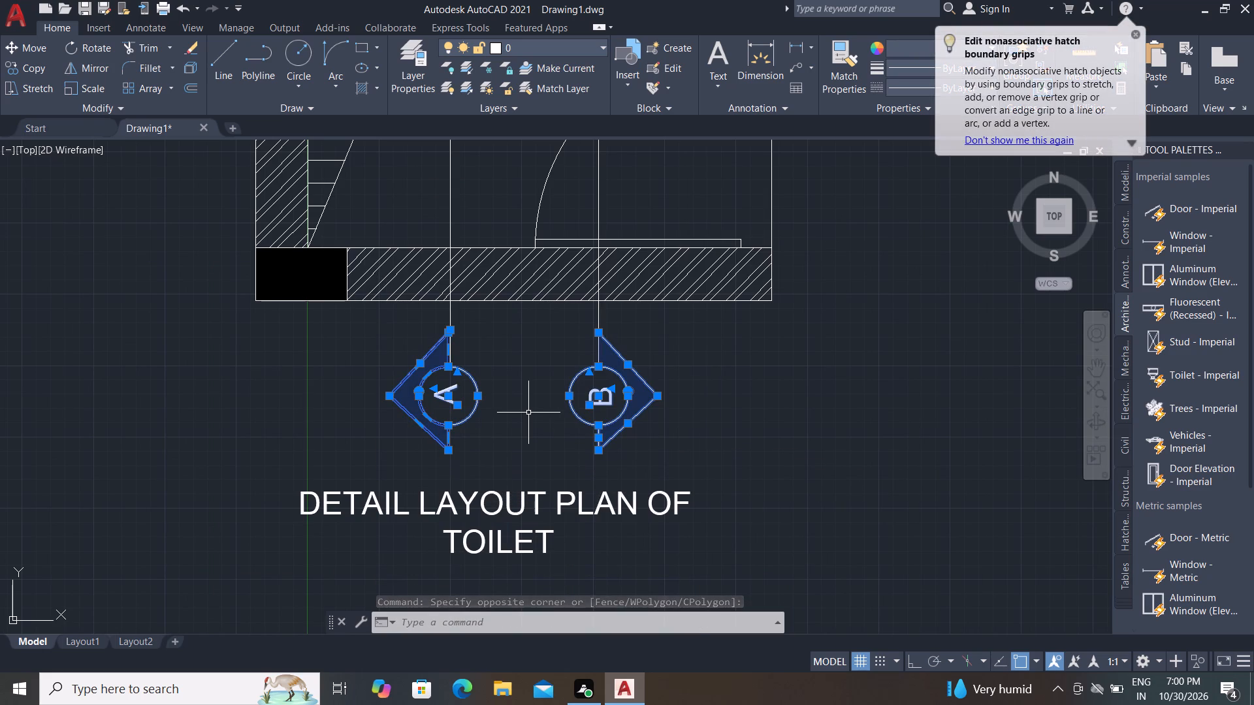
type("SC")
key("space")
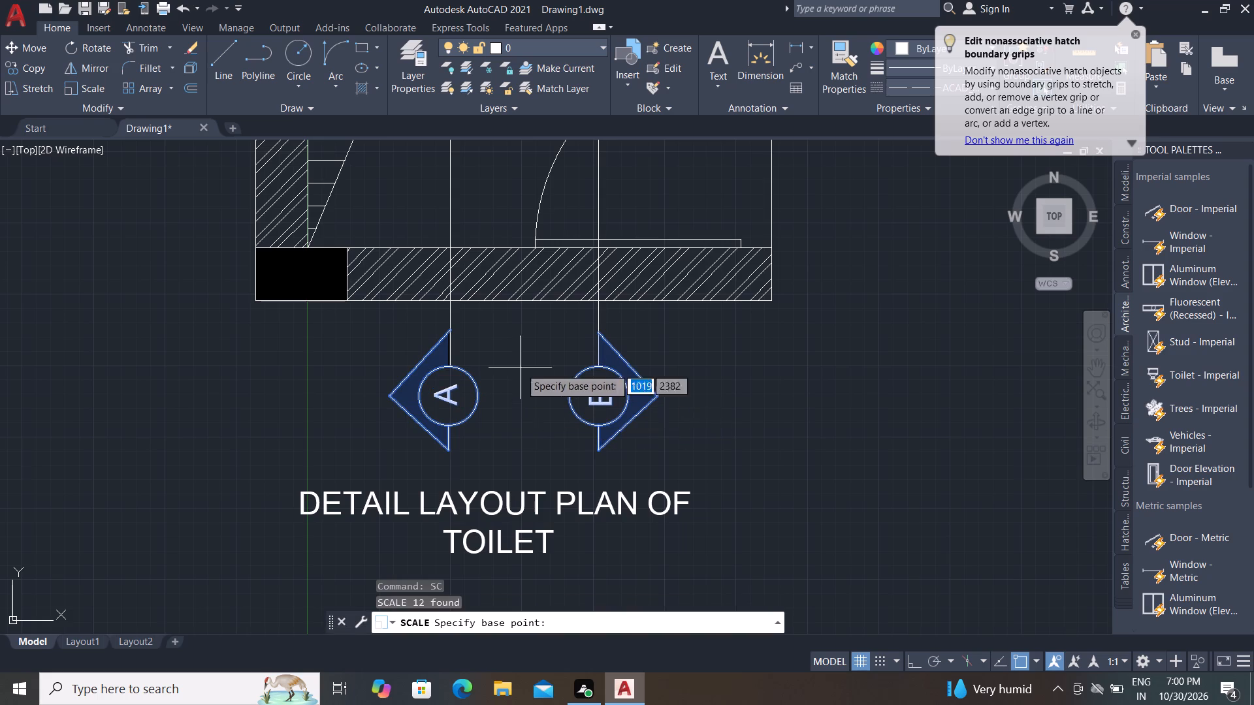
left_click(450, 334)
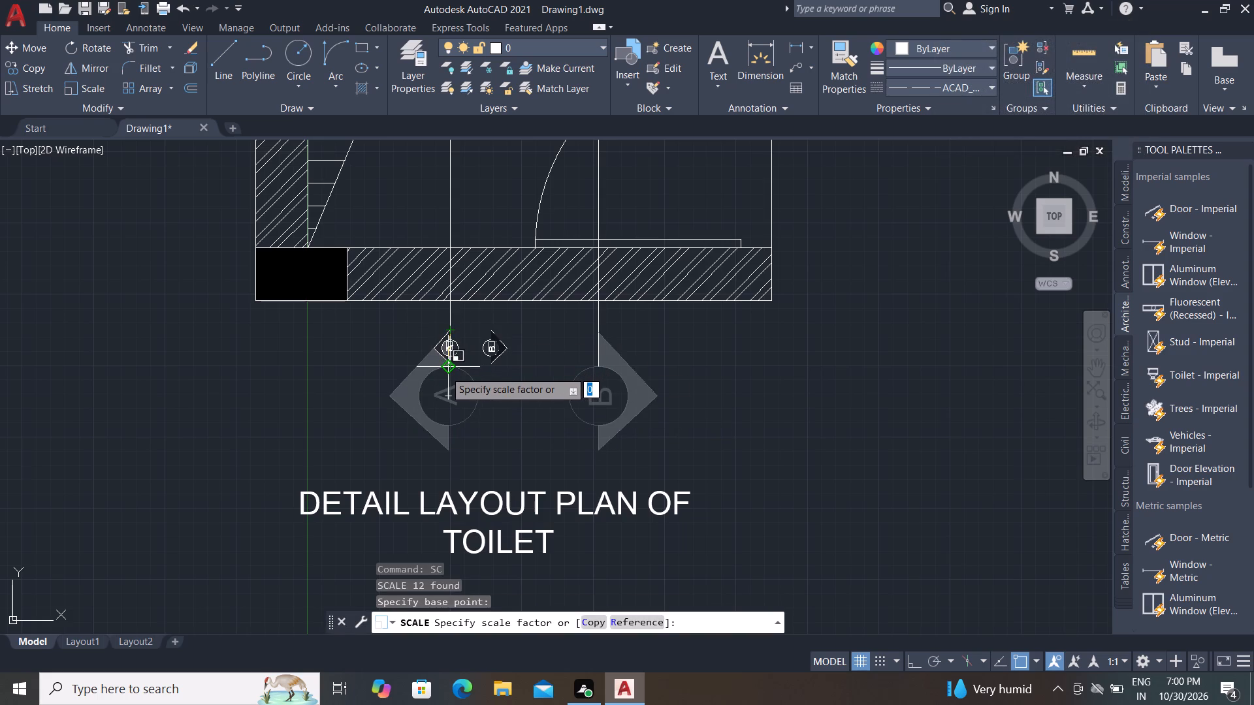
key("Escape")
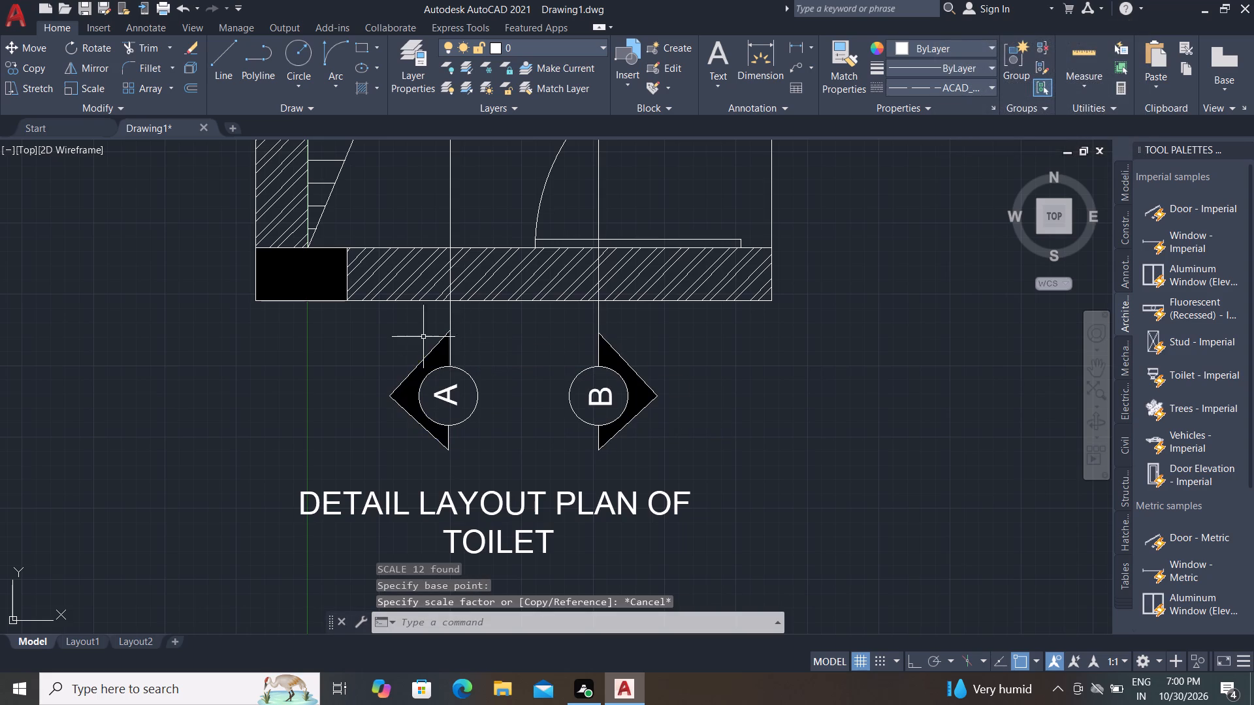
Scale the lower section A marker down to less than half its size about its upper tip on the section line.
left_click(359, 311)
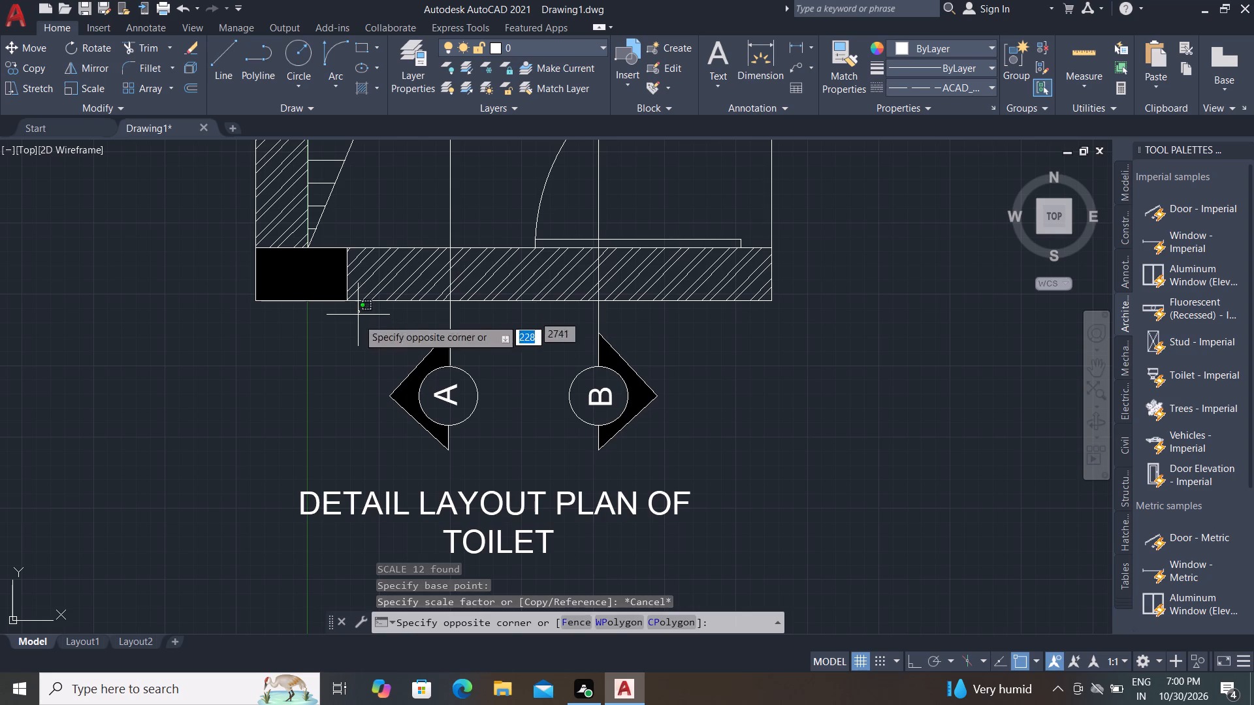
left_click(503, 463)
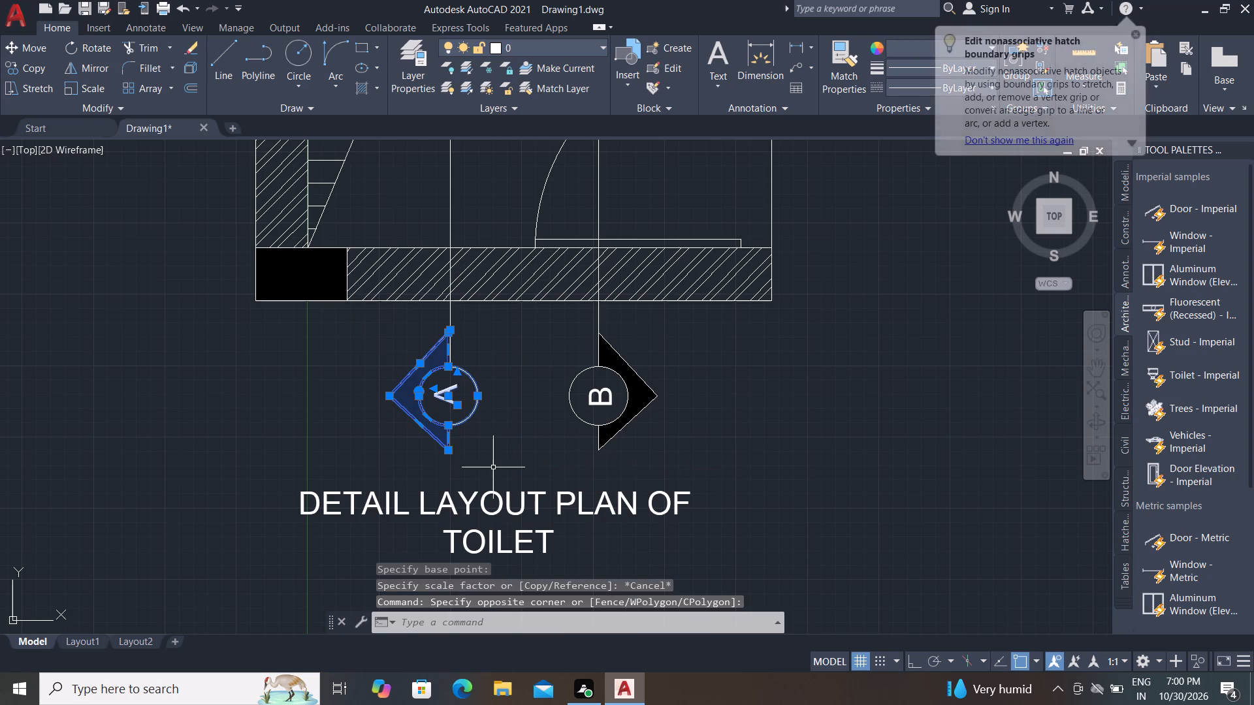
type("SC")
key("space")
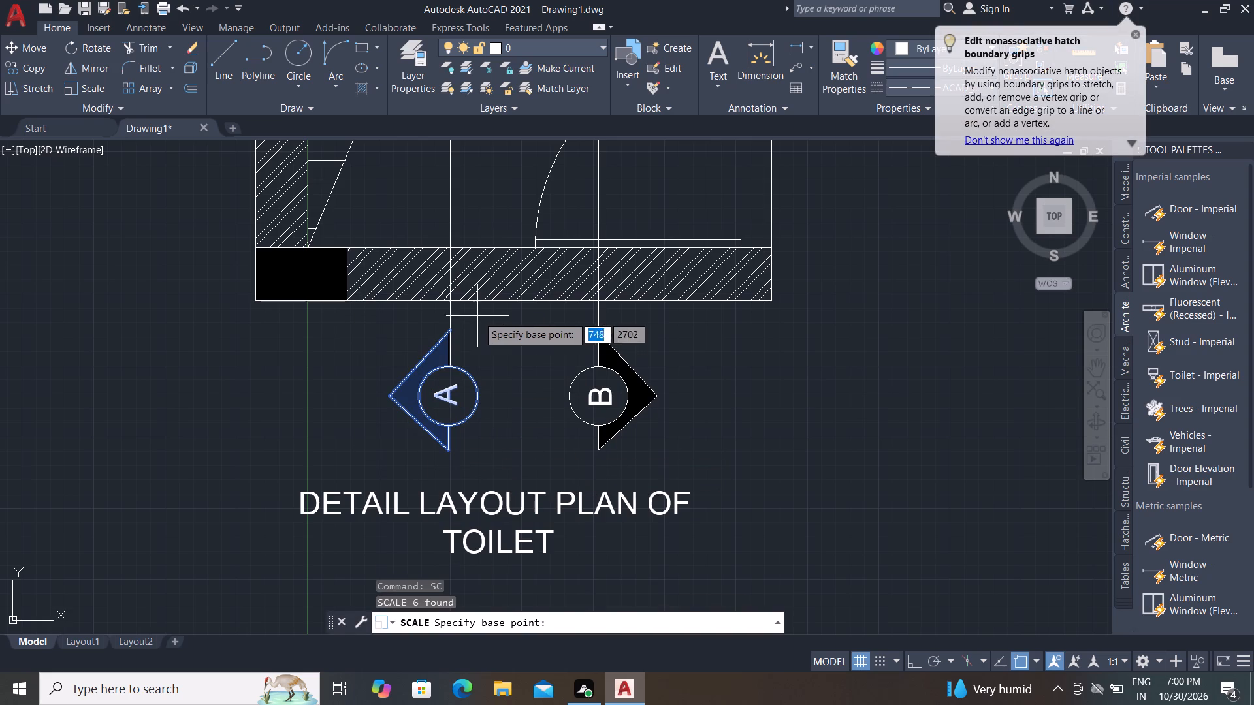
left_click(452, 332)
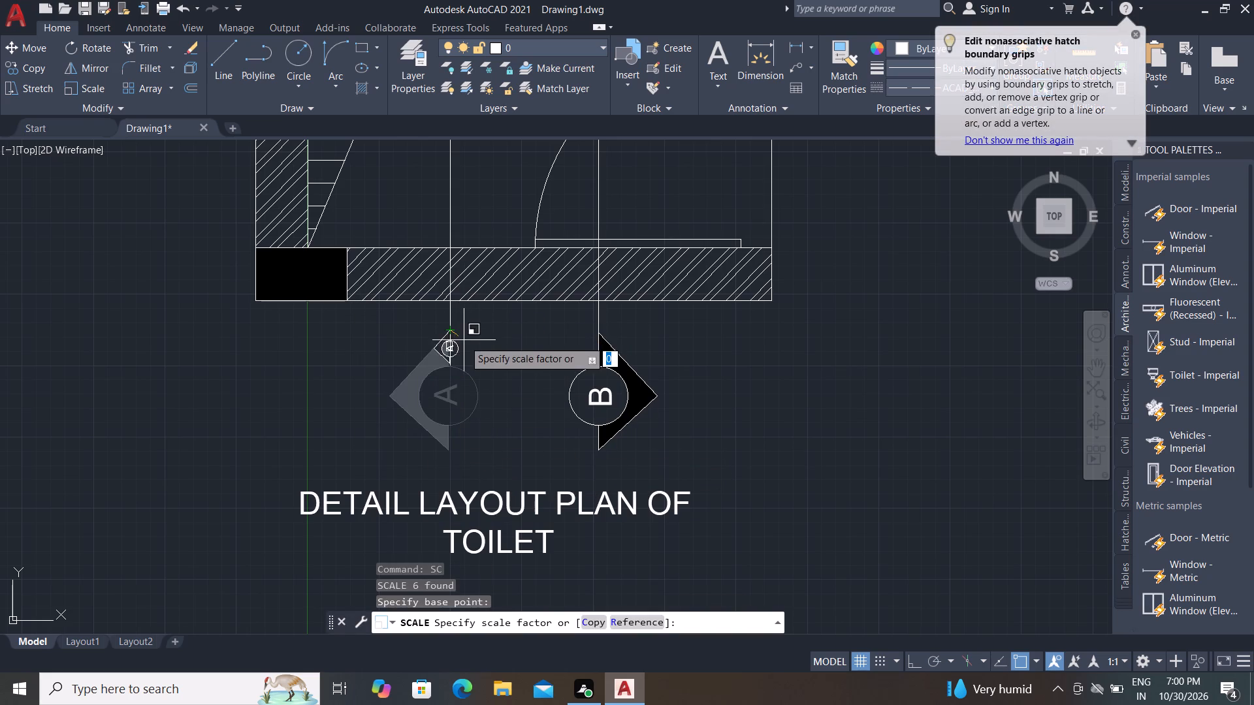
left_click(470, 348)
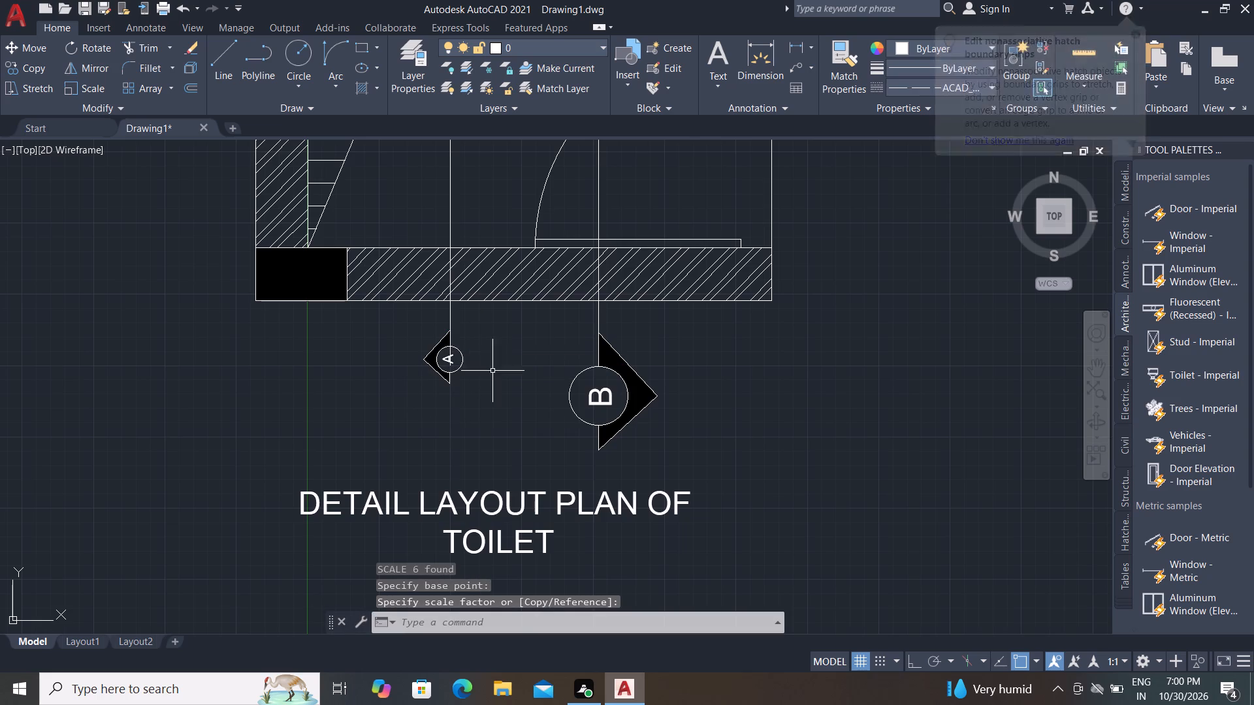
Scale the lower section B marker down about its upper tip to match the reduced section A marker.
scroll(587, 369, "down", 1)
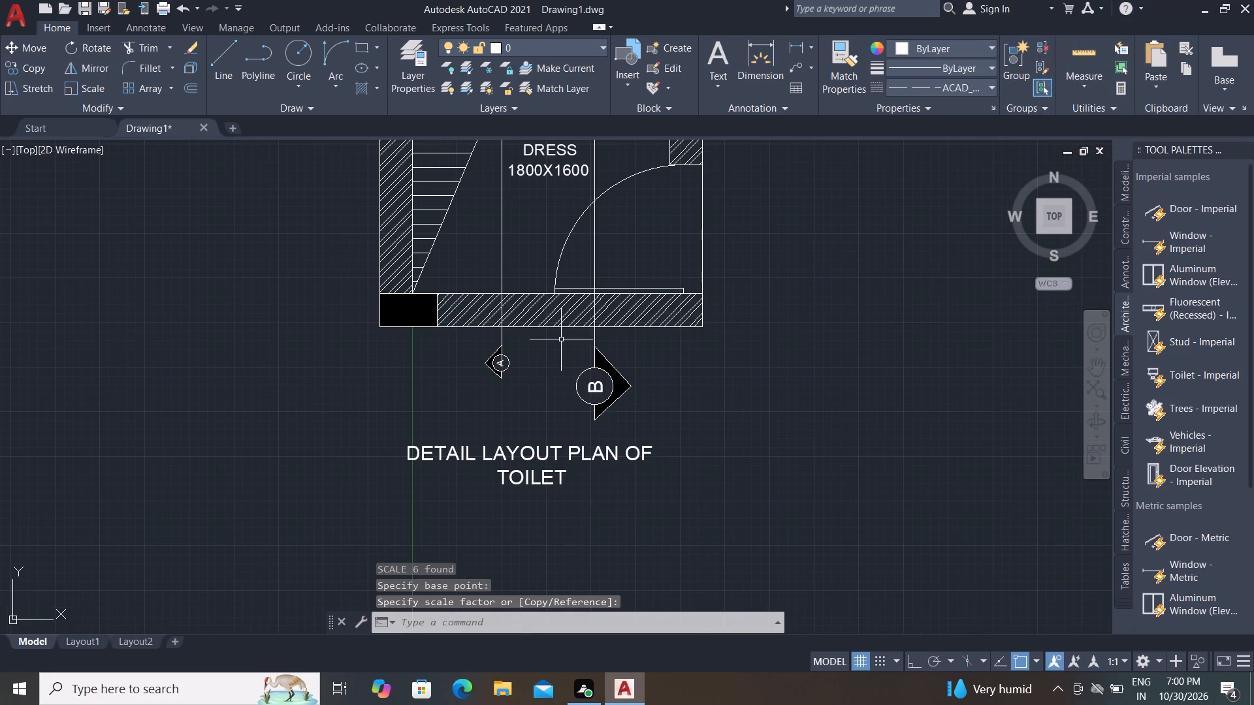
left_click(563, 334)
left_click_drag(647, 446, 645, 439)
type("SC")
key("space")
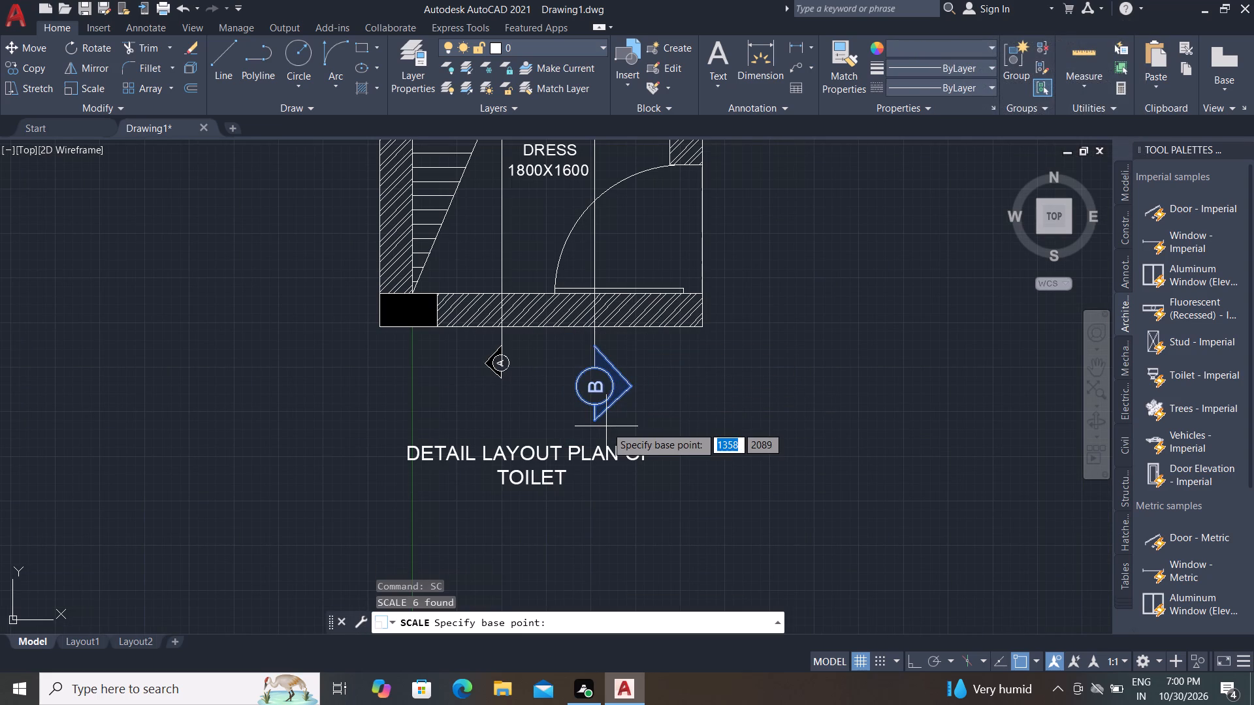
left_click(596, 346)
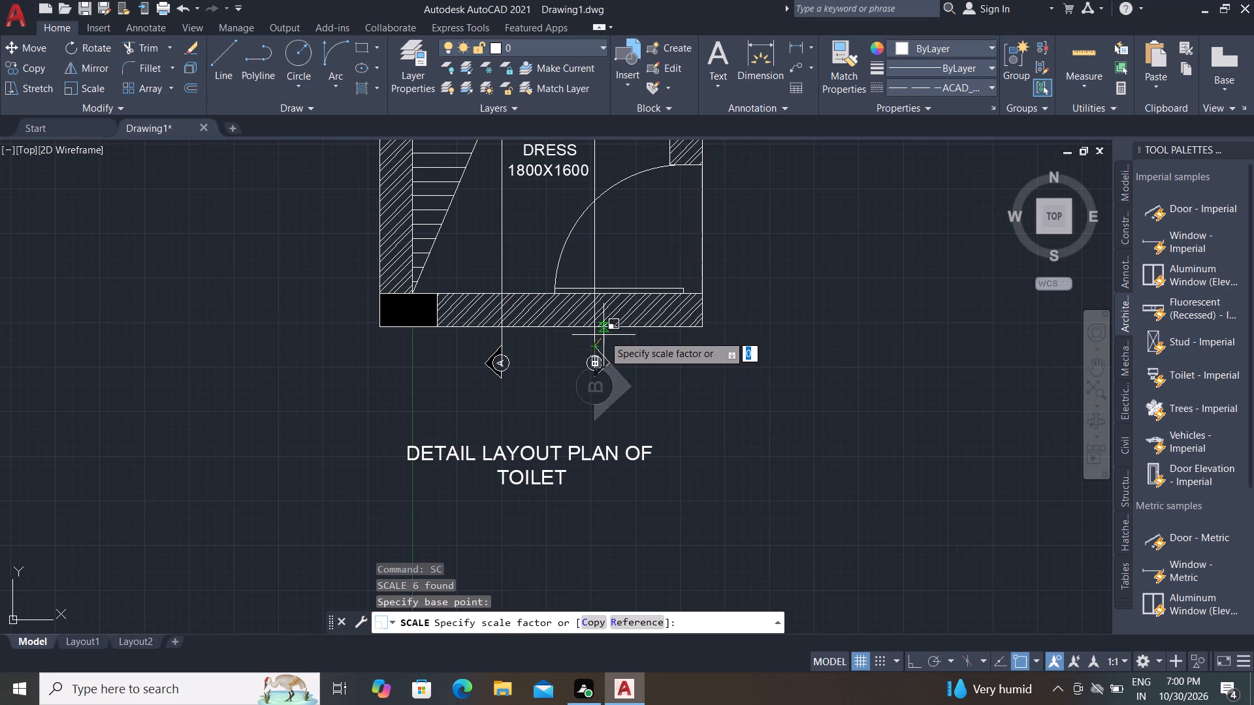
scroll(609, 355, "up", 4)
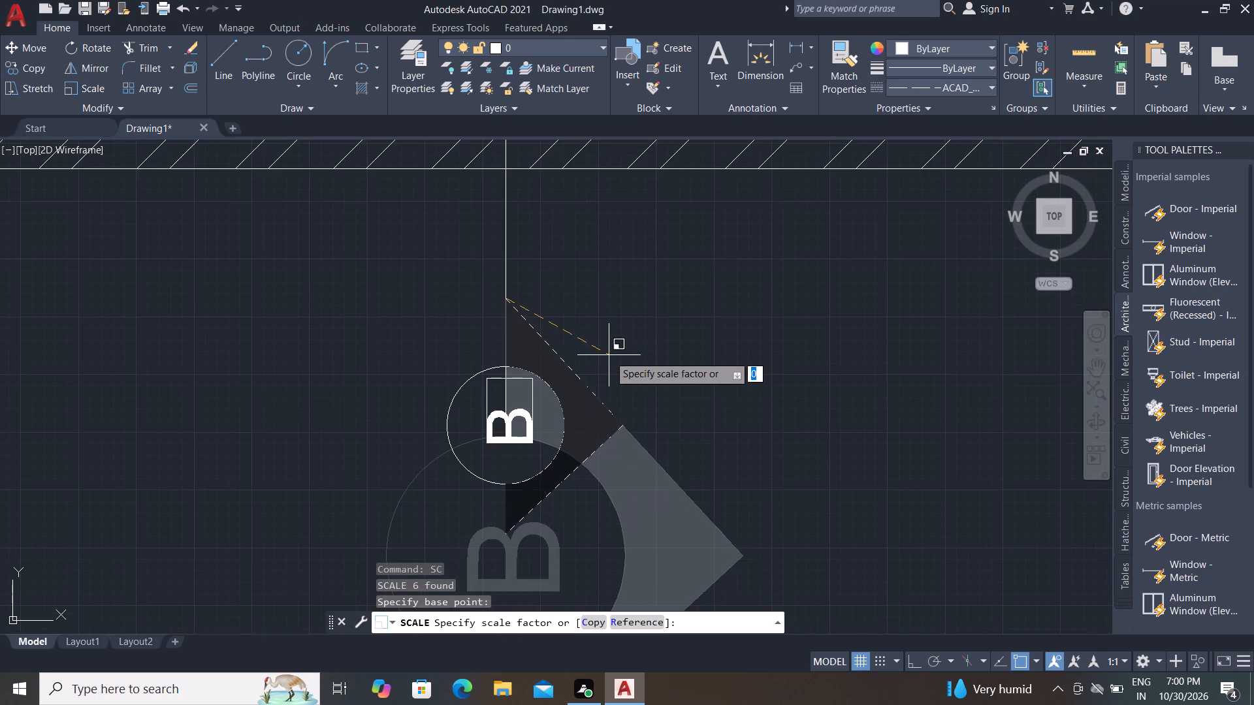
scroll(609, 355, "down", 1)
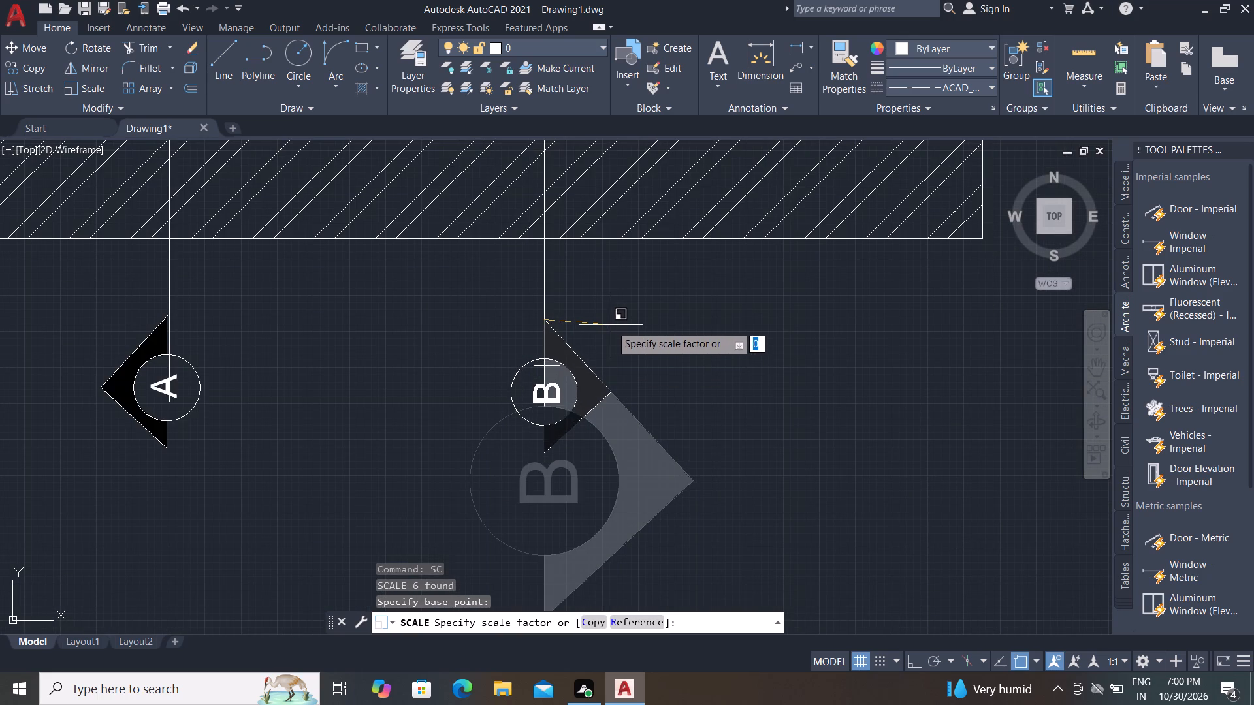
left_click(611, 325)
scroll(652, 400, "down", 2)
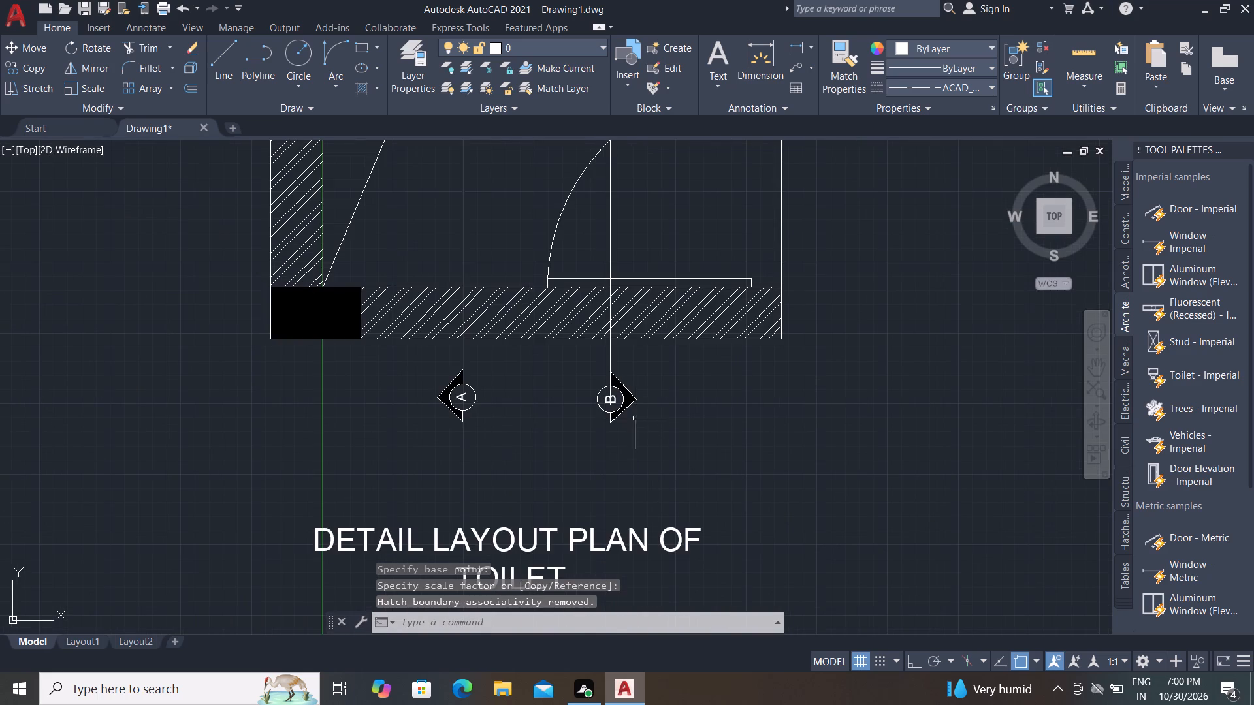
Trim the section lines that run inside the circles of the lower B and A markers.
scroll(624, 388, "up", 2)
type("TR")
key("space")
scroll(591, 400, "up", 2)
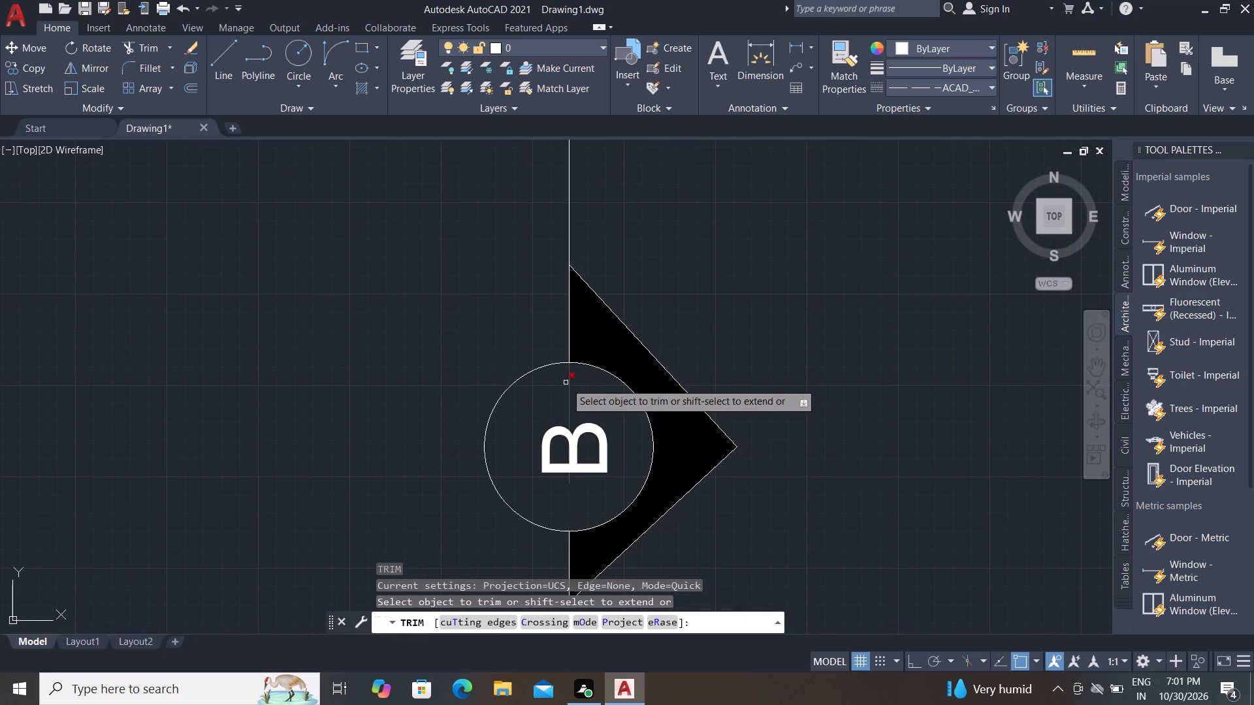
left_click(570, 384)
scroll(515, 436, "down", 3)
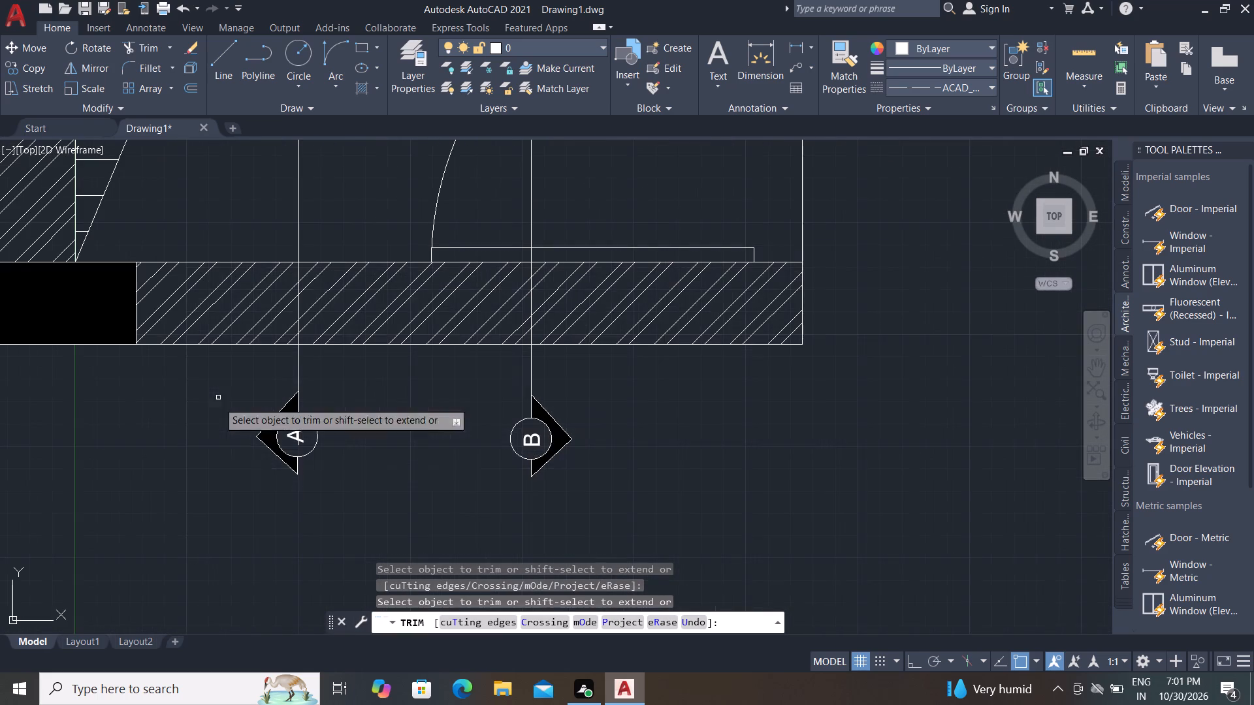
scroll(293, 427, "up", 3)
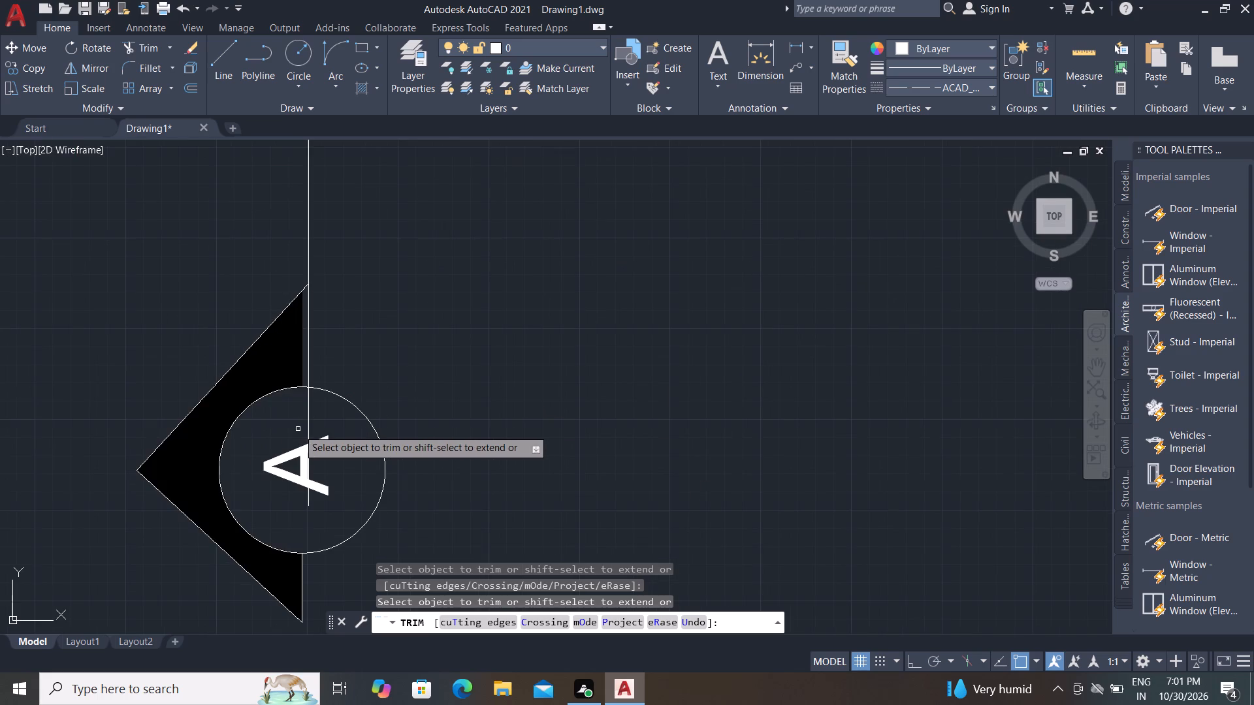
left_click(310, 427)
scroll(368, 476, "down", 2)
scroll(502, 411, "down", 1)
key("Escape")
key("Escape")
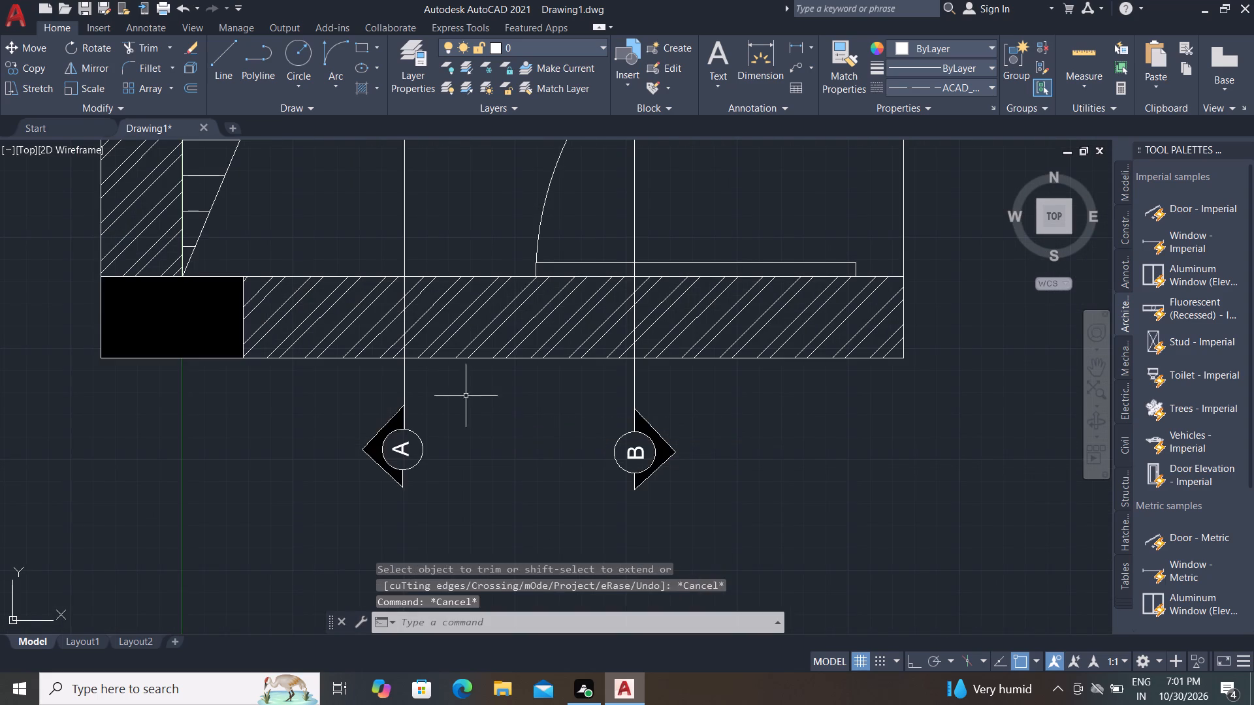
With Ortho on, draw a vertical line 3325 units downwards from just below the DETAIL LAYOUT PLAN OF TOILET title and continue the line chain.
scroll(488, 386, "down", 4)
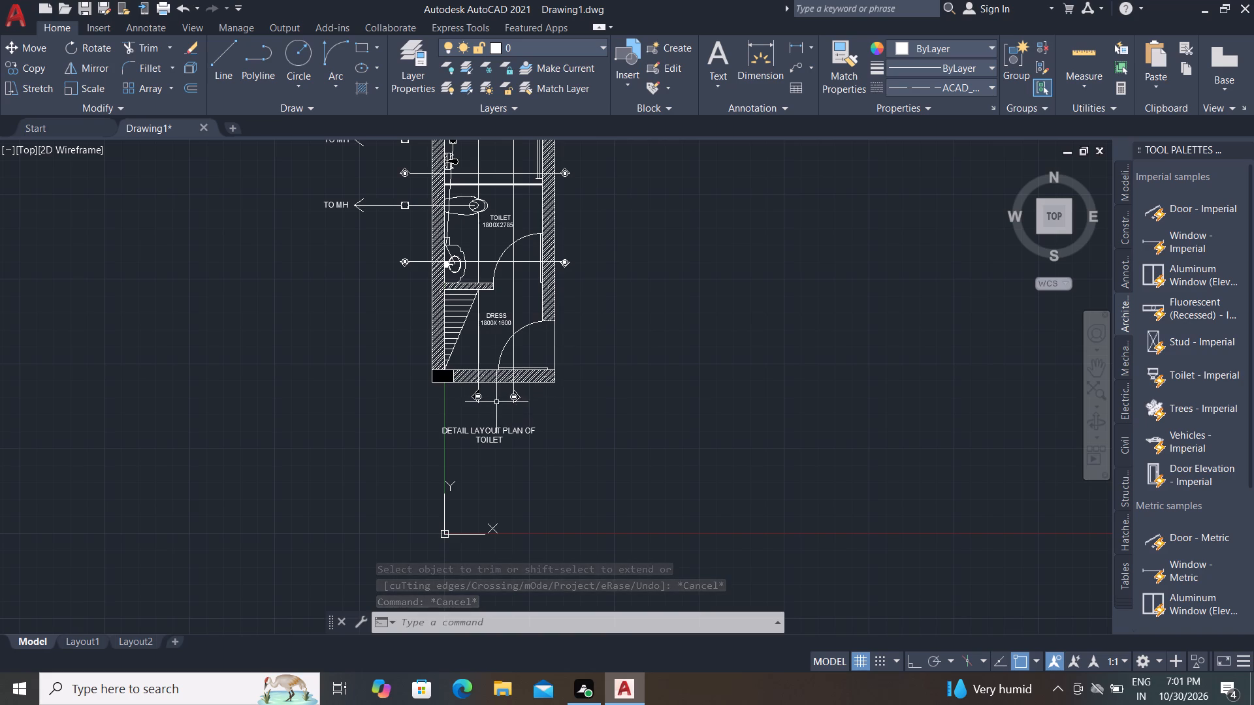
middle_click_drag(513, 424, 515, 196)
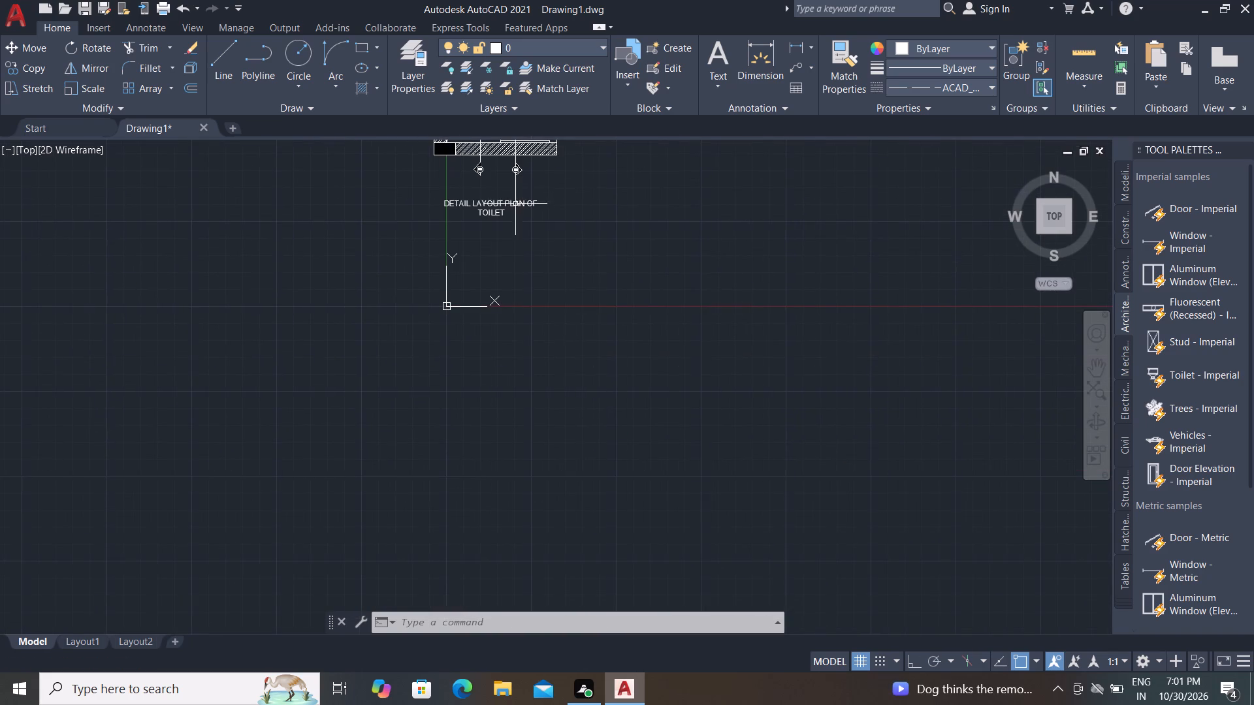
scroll(489, 232, "up", 3)
scroll(426, 251, "up", 2)
scroll(427, 251, "down", 2)
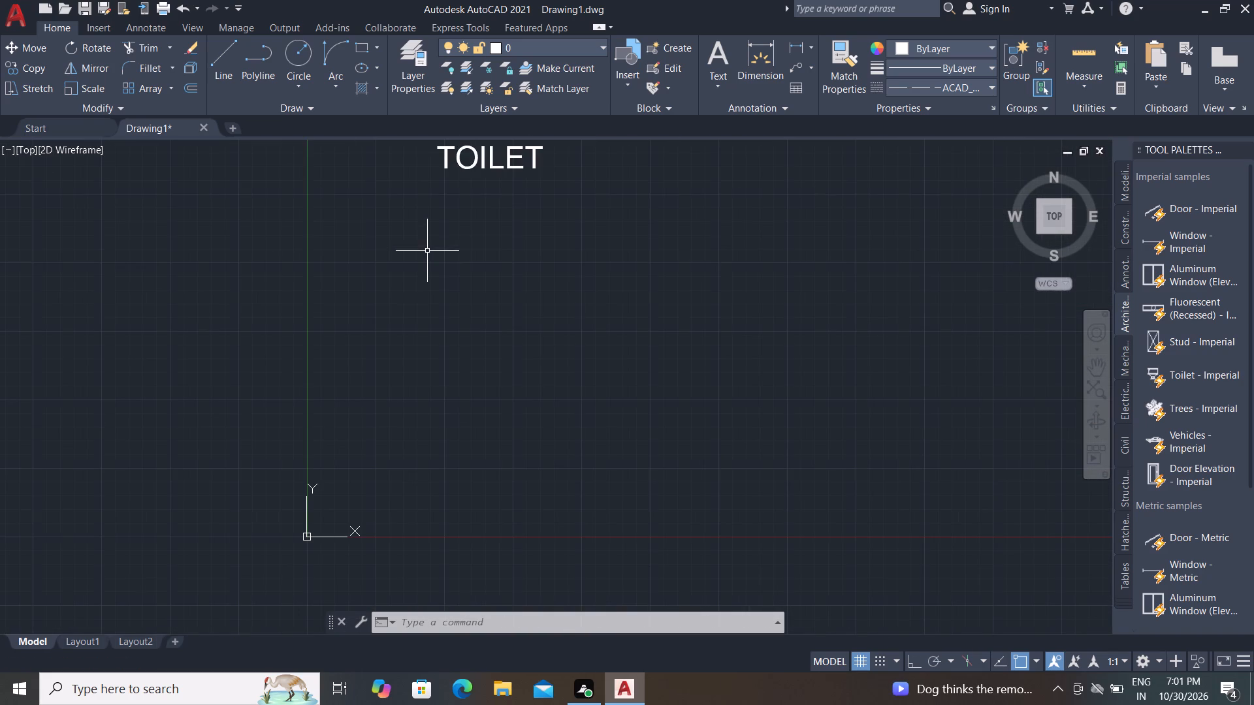
scroll(432, 245, "up", 1)
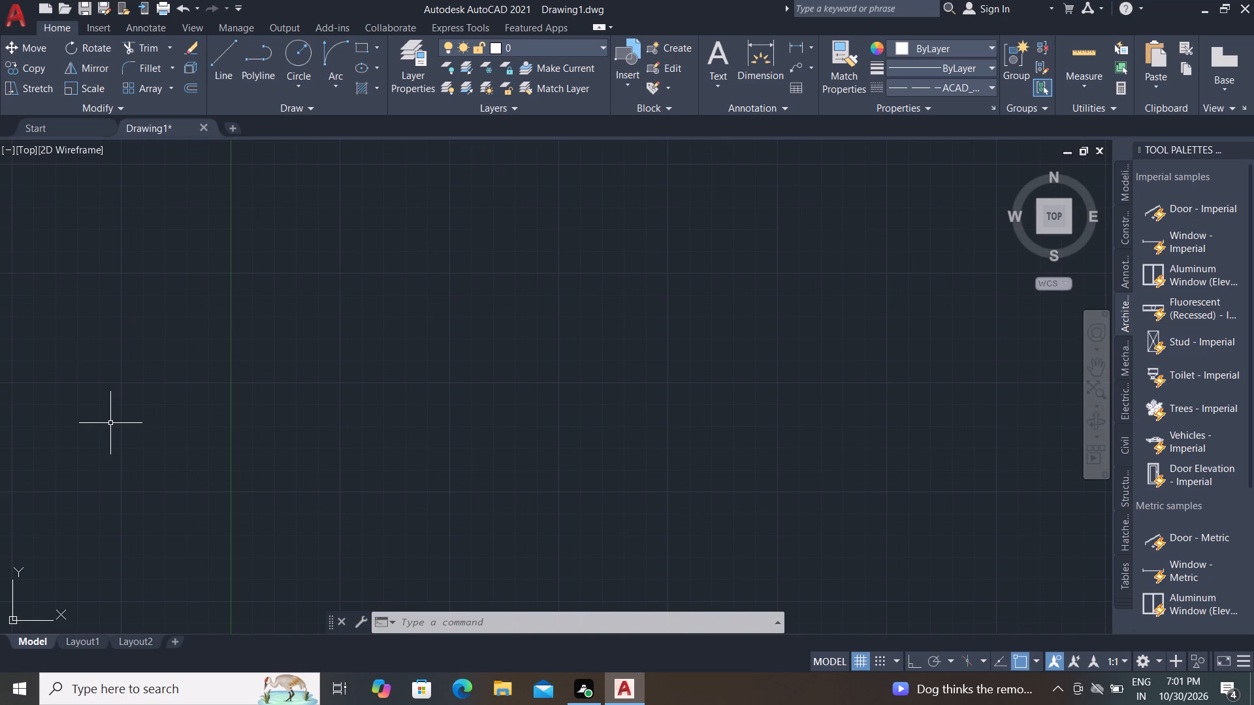
type("L")
key("space")
scroll(313, 319, "down", 3)
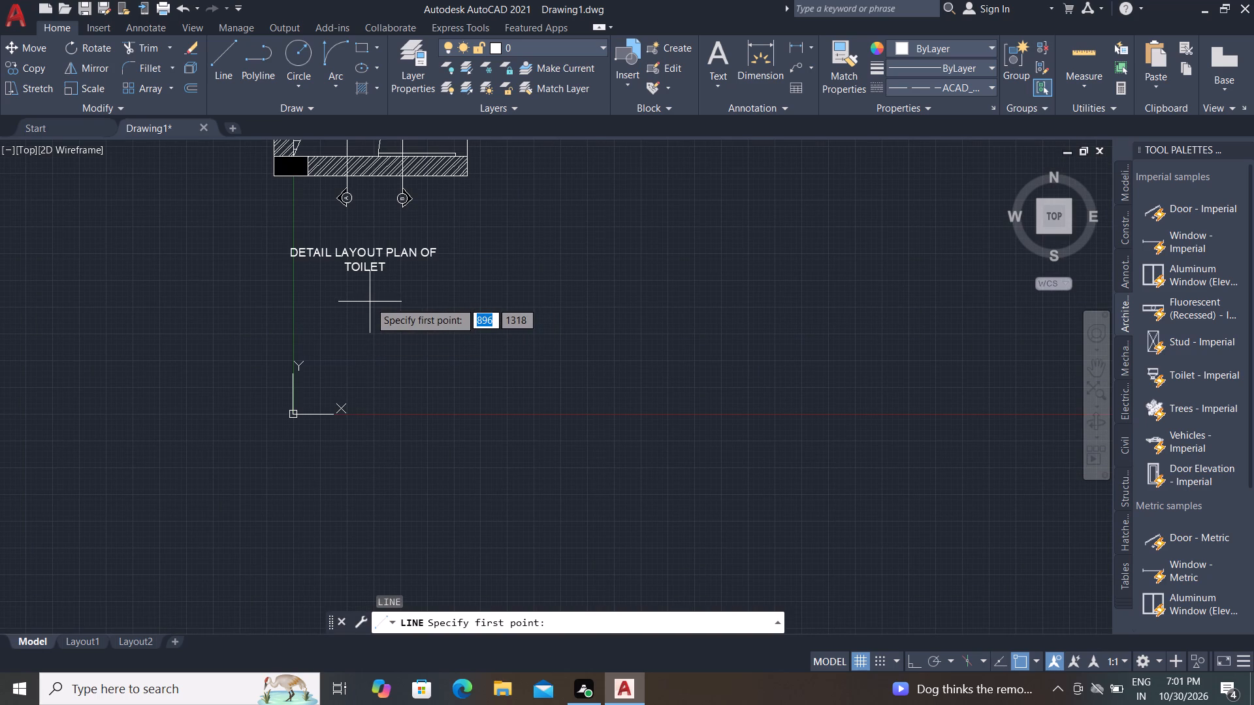
left_click(370, 302)
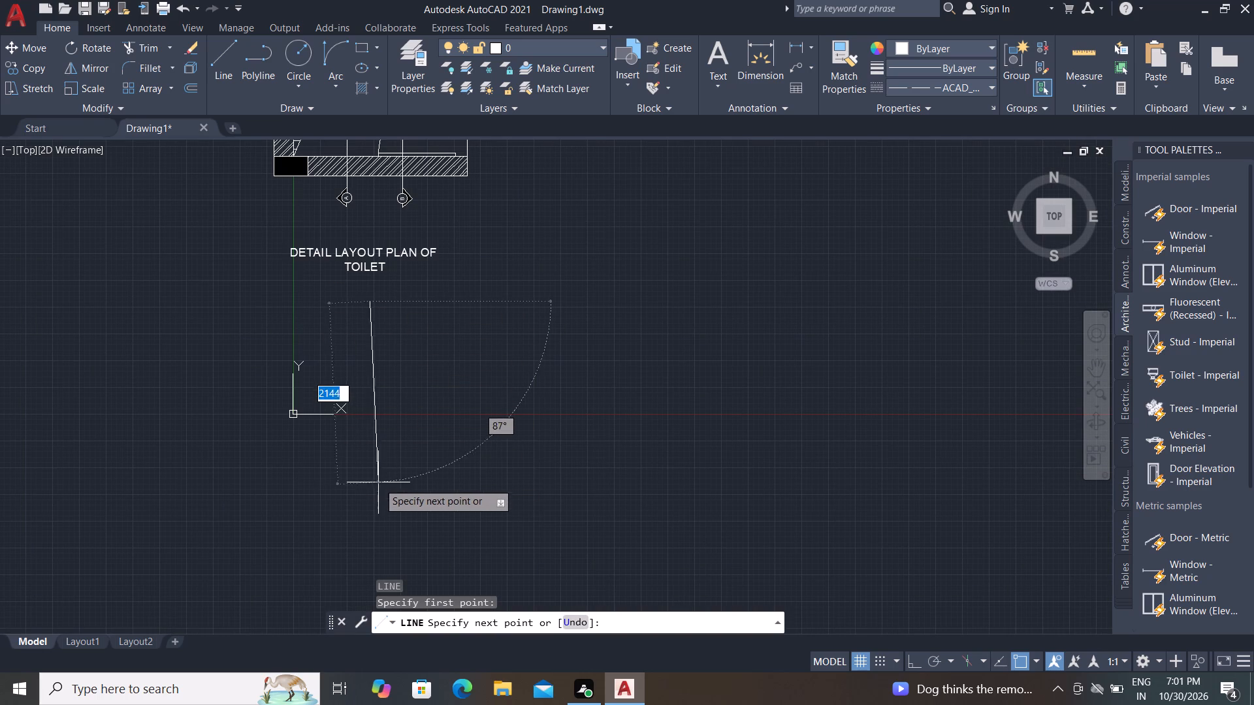
key("F8")
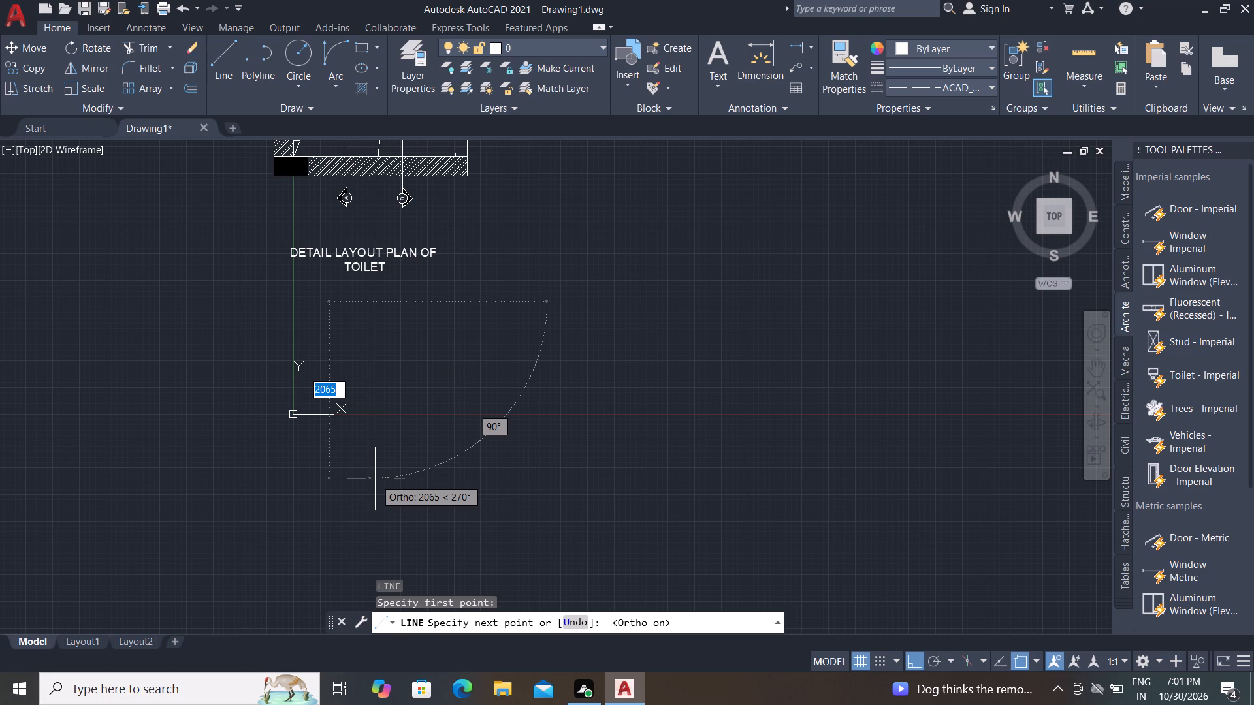
type("3325")
key("space")
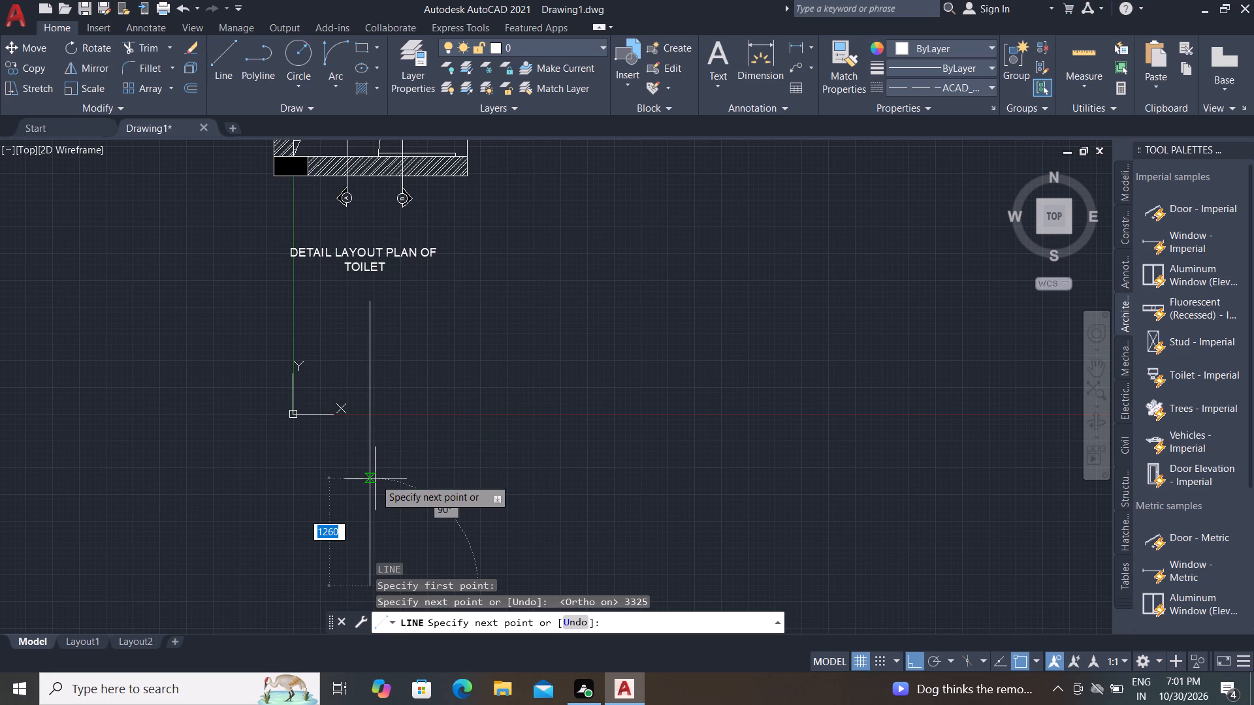
left_click(415, 490)
scroll(412, 490, "down", 2)
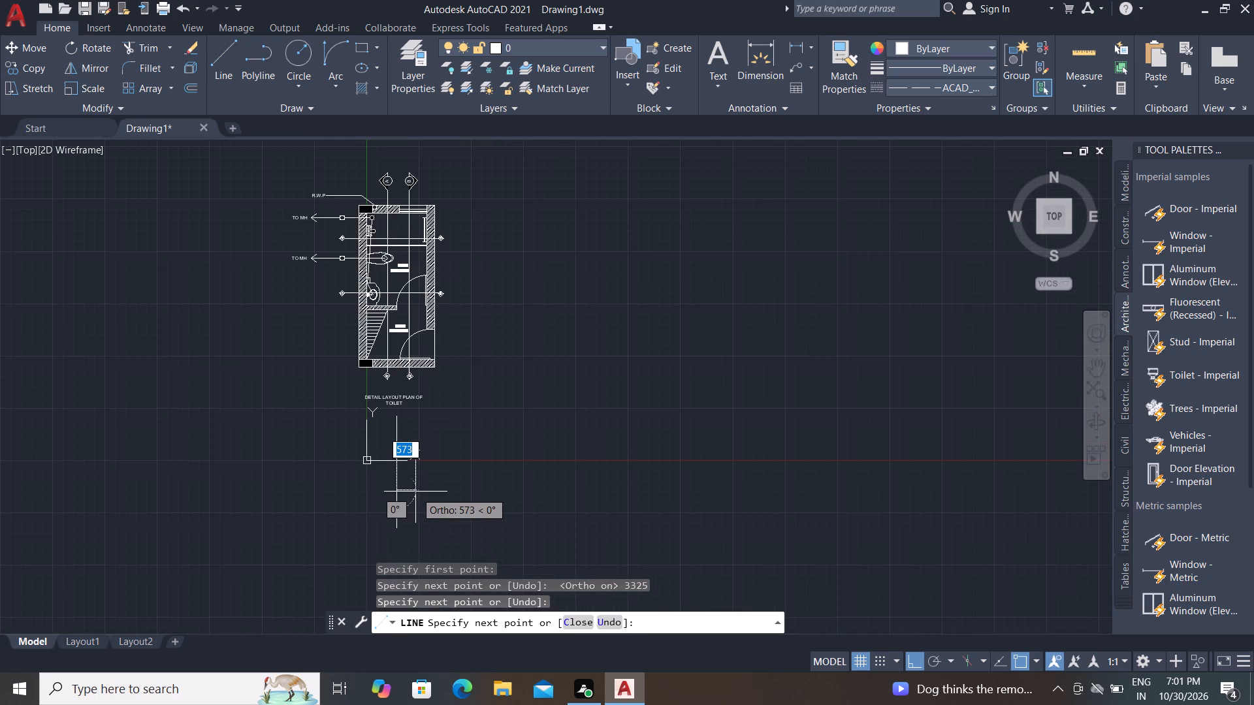
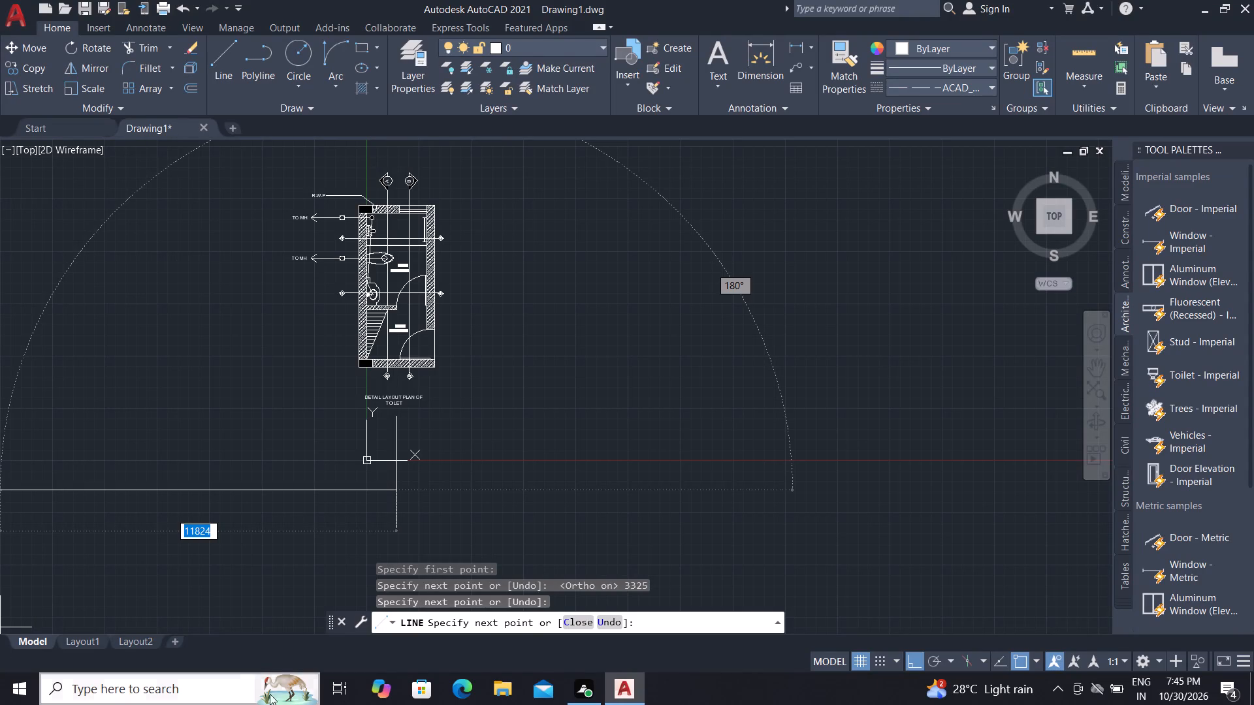
End the line chain below the DETAIL LAYOUT PLAN OF TOILET title without adding another segment.
key("Escape")
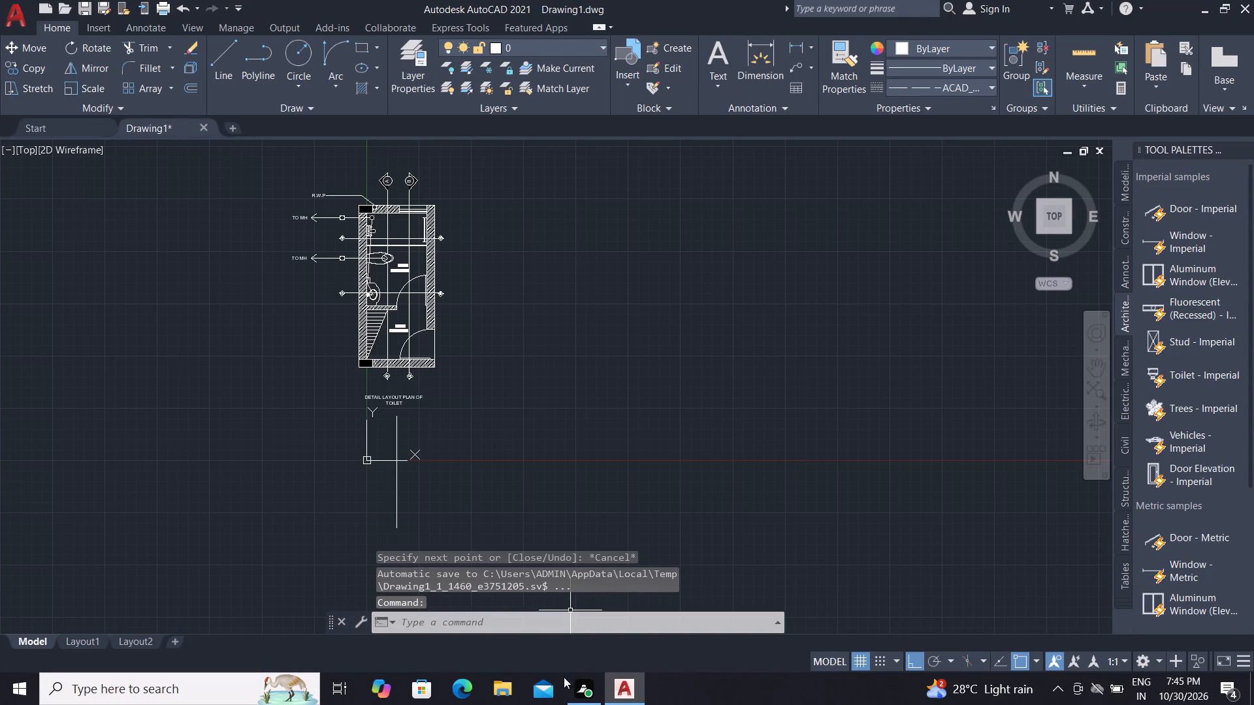
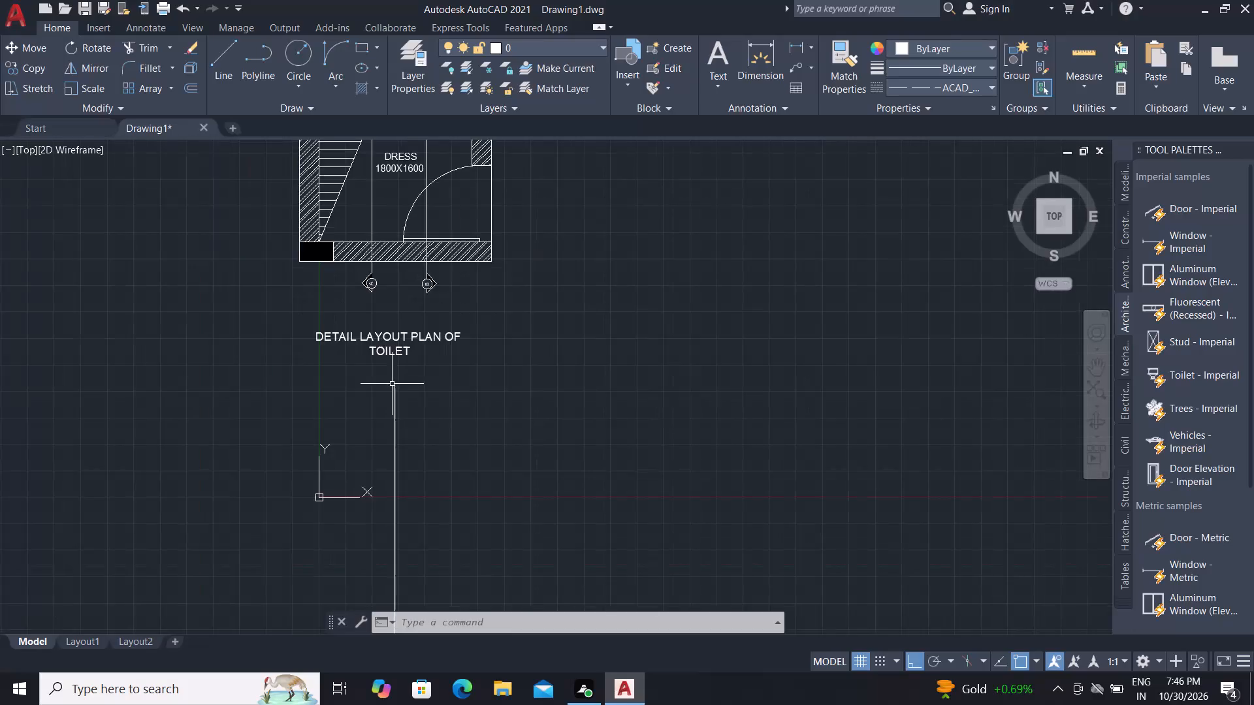
Match the properties of section line A in the plan onto the vertical line below the DETAIL LAYOUT PLAN OF TOILET title.
scroll(390, 388, "up", 5)
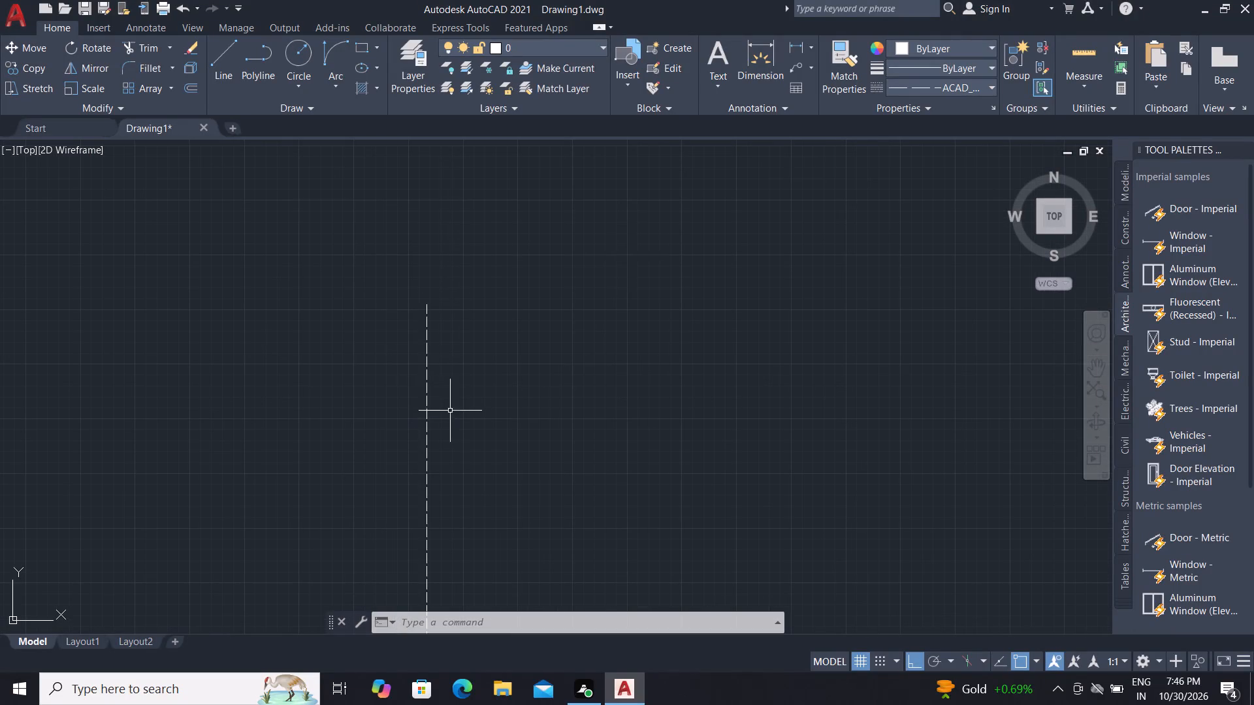
left_click(848, 67)
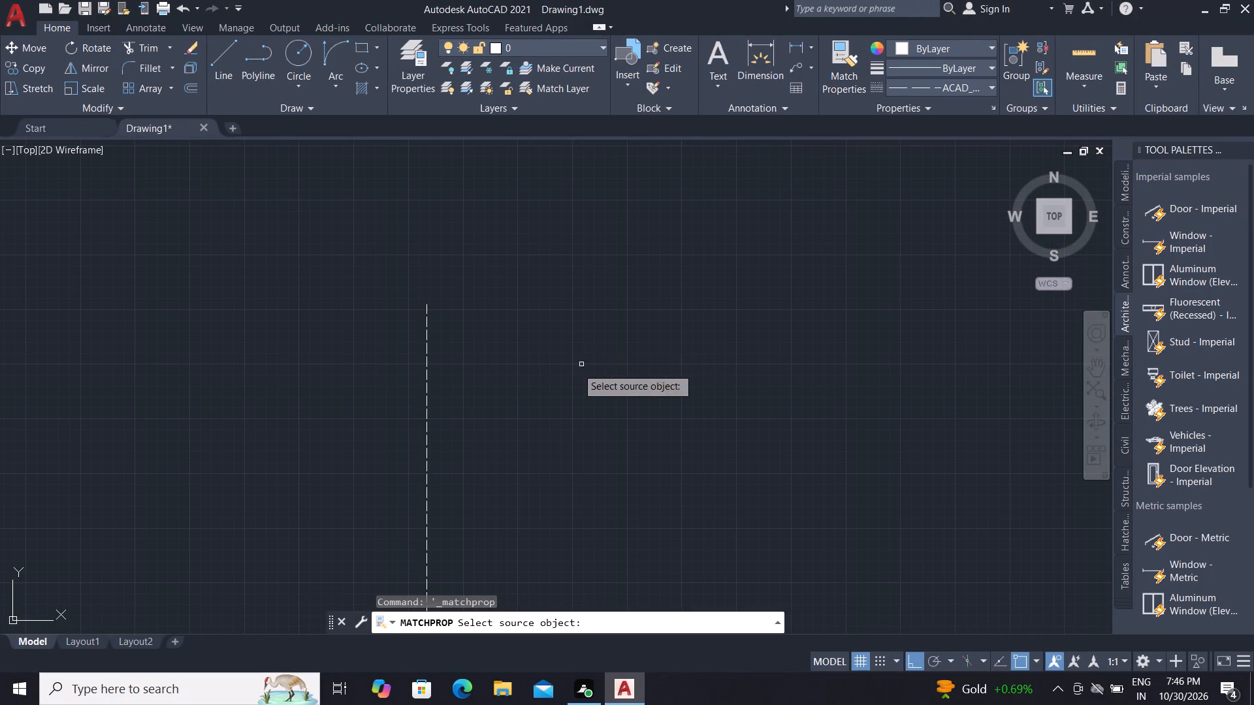
scroll(532, 317, "down", 5)
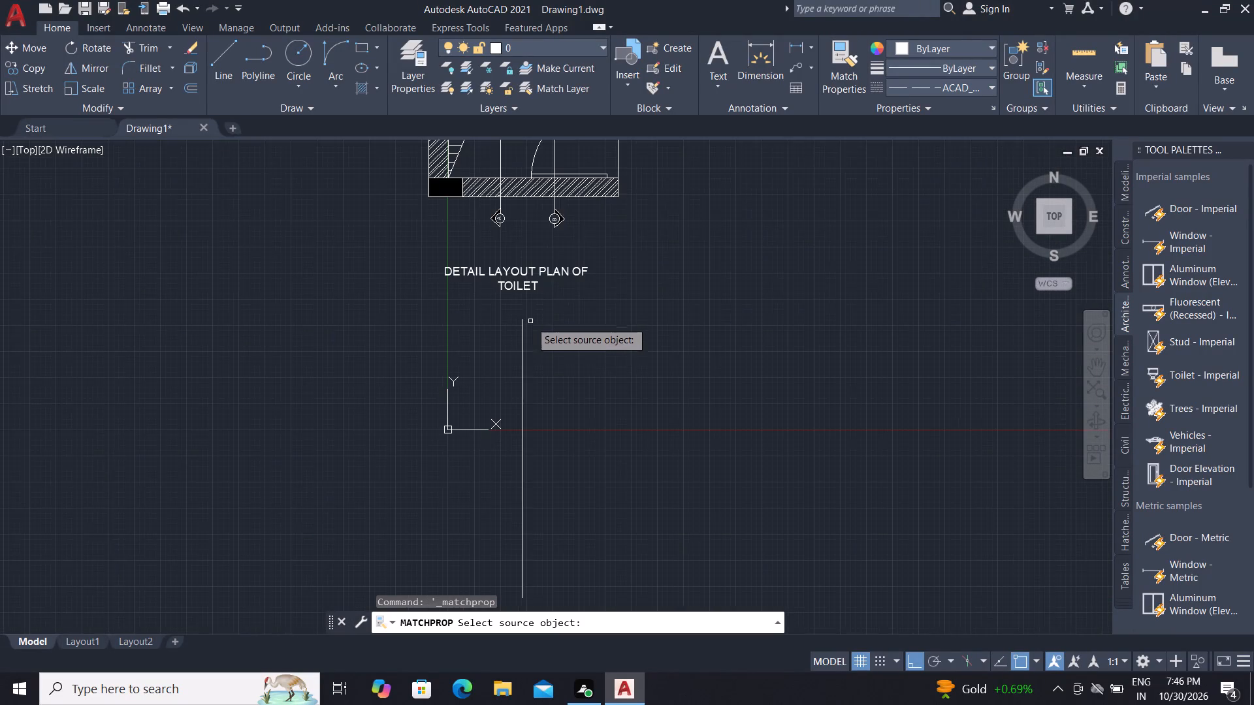
scroll(511, 155, "up", 2)
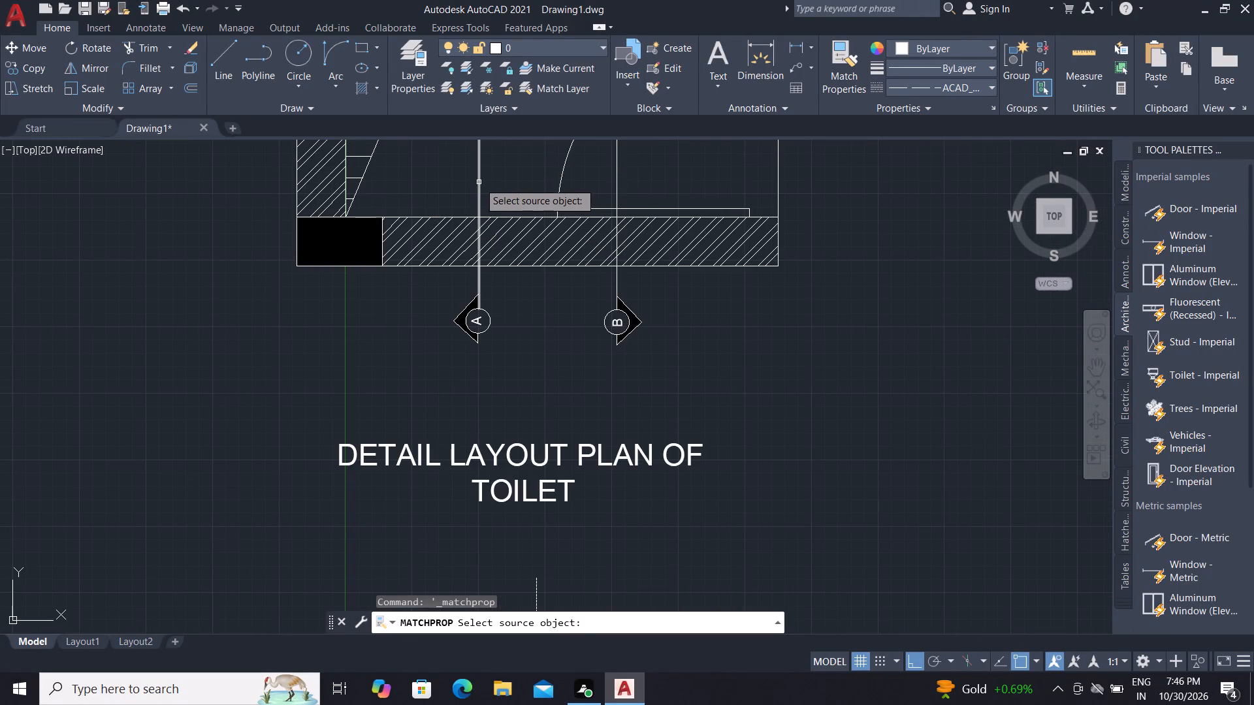
left_click(479, 182)
scroll(528, 187, "down", 2)
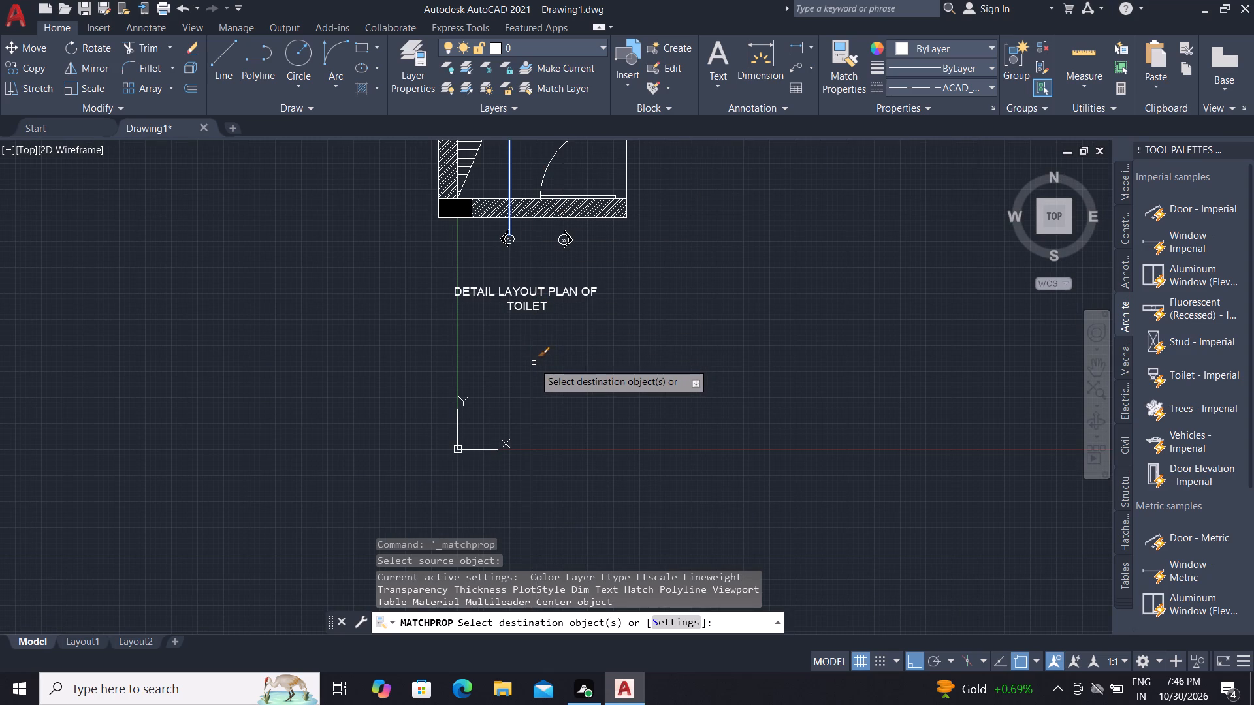
left_click(532, 363)
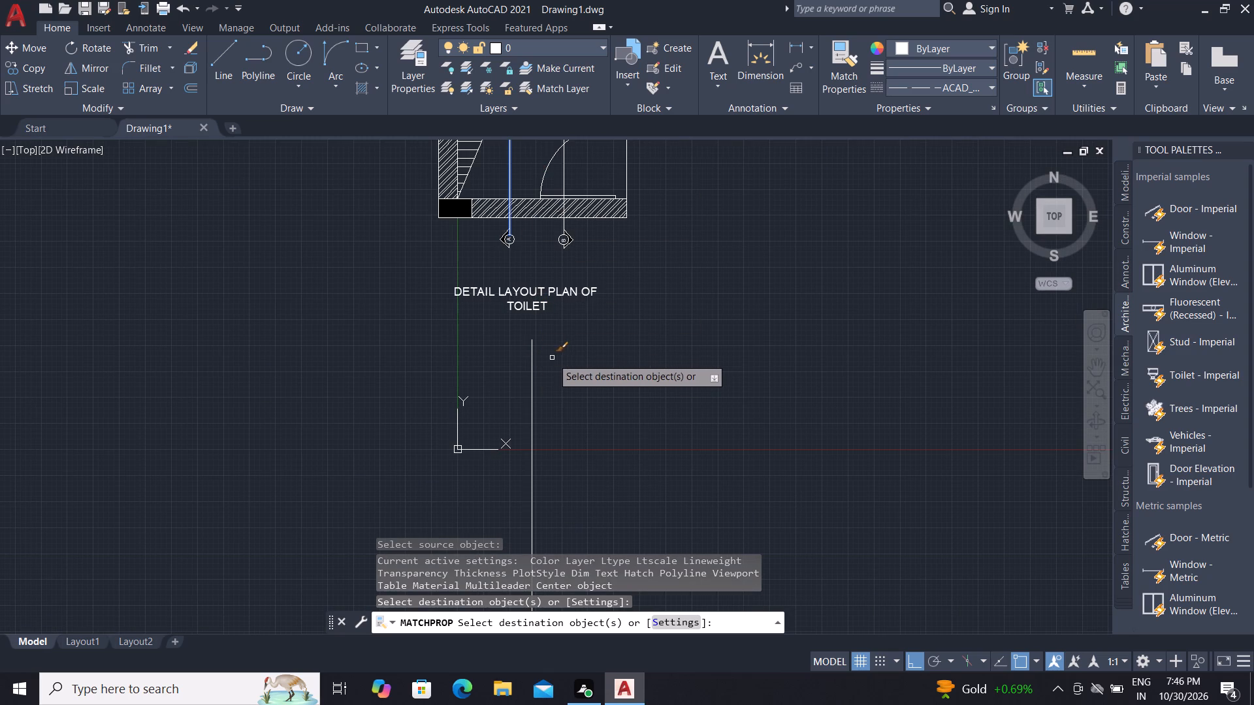
key("Escape")
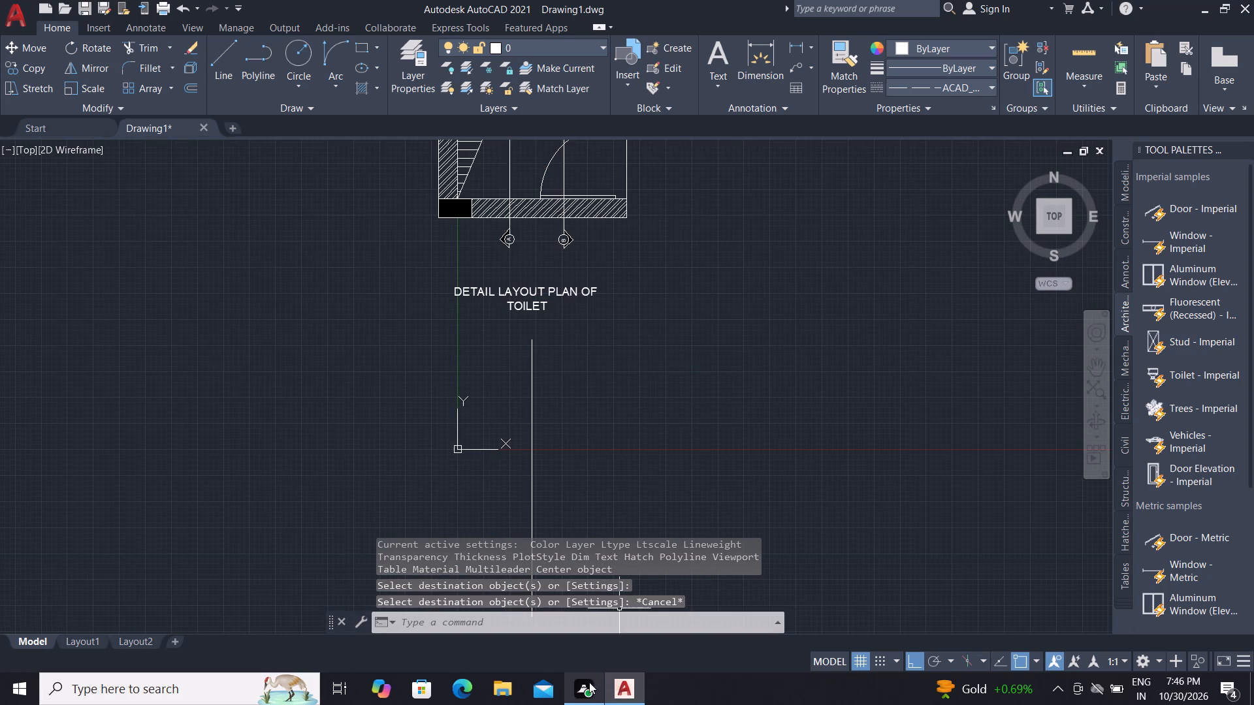
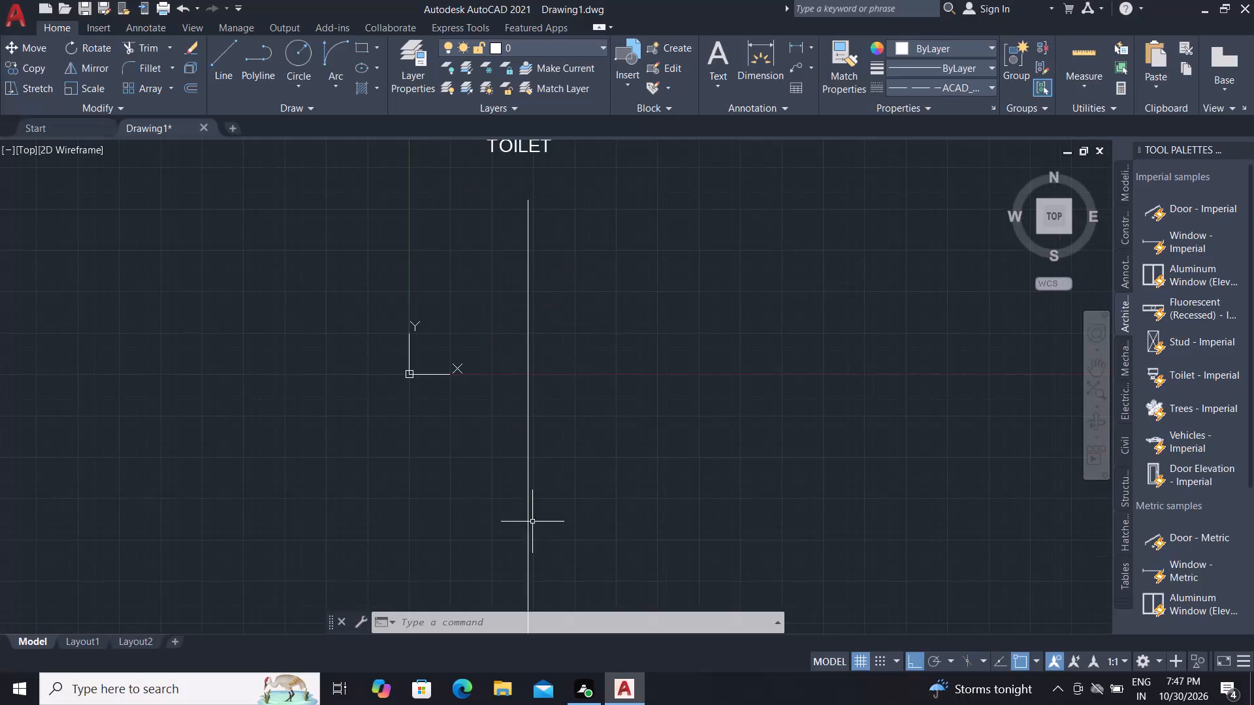
Draw a horizontal line to the right from the lower endpoint of the vertical line below the plan title.
scroll(527, 537, "down", 2)
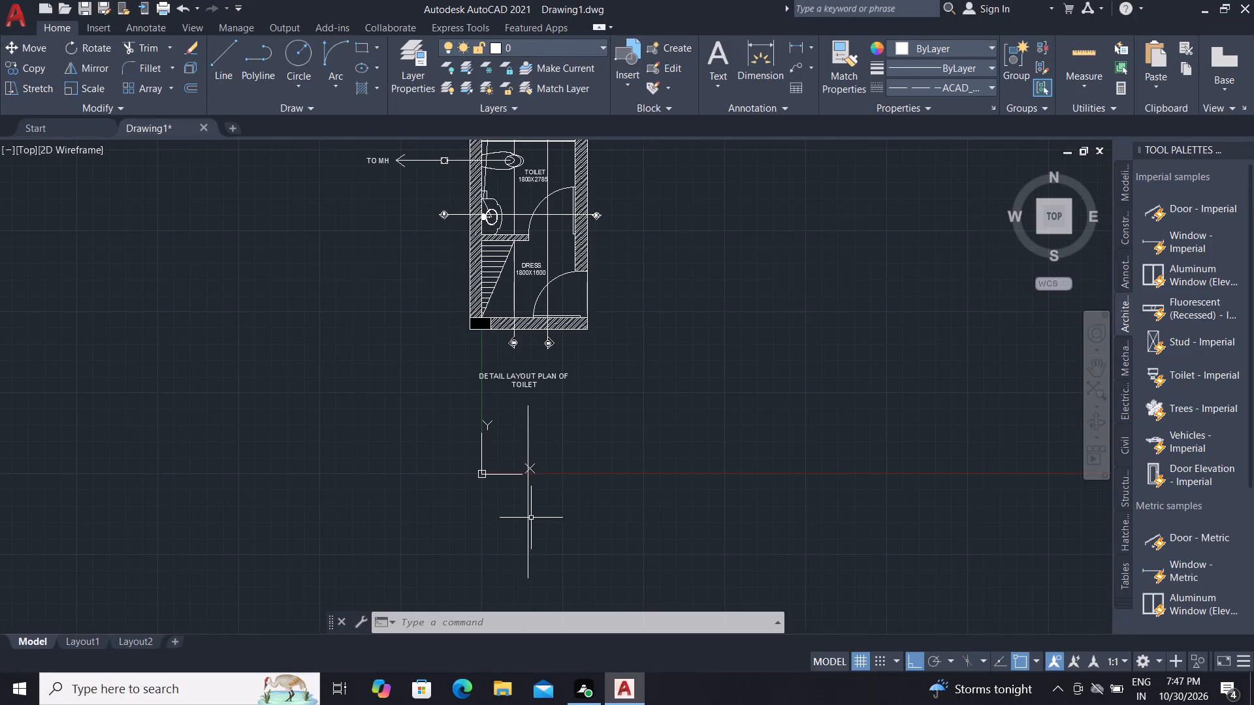
scroll(524, 578, "up", 3)
middle_click_drag(539, 607, 493, 545)
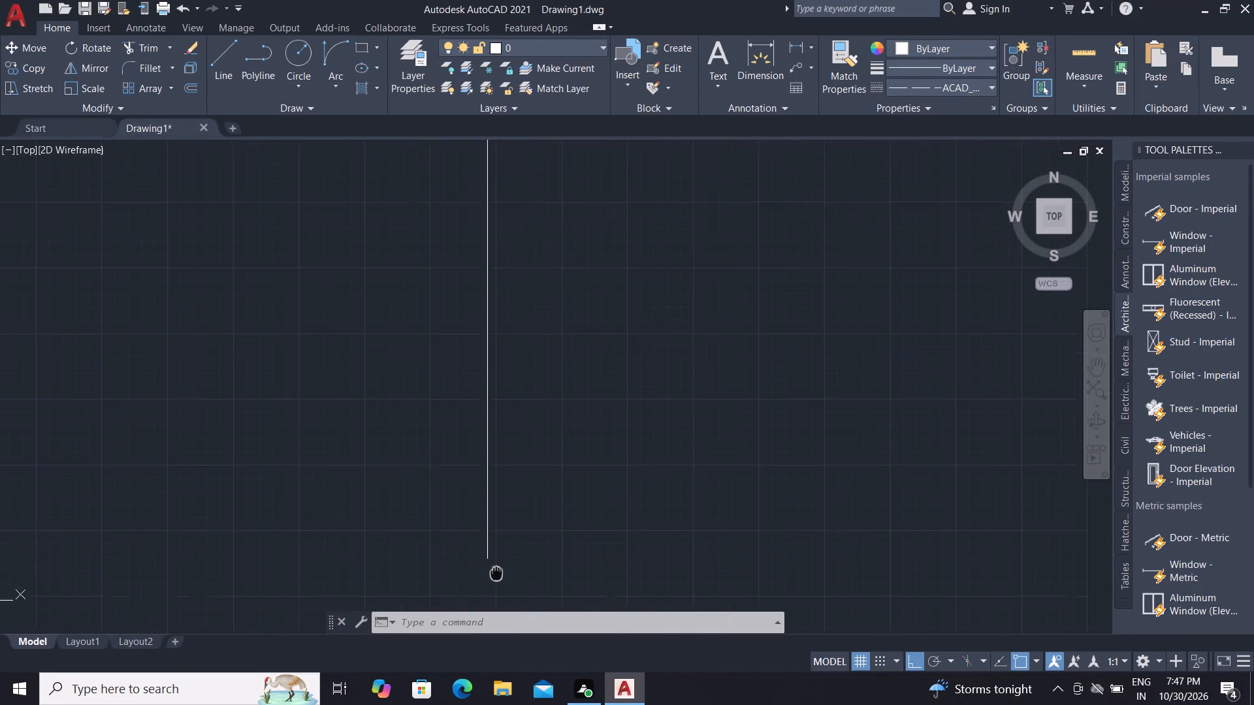
middle_click_drag(493, 545, 475, 469)
scroll(474, 458, "up", 1)
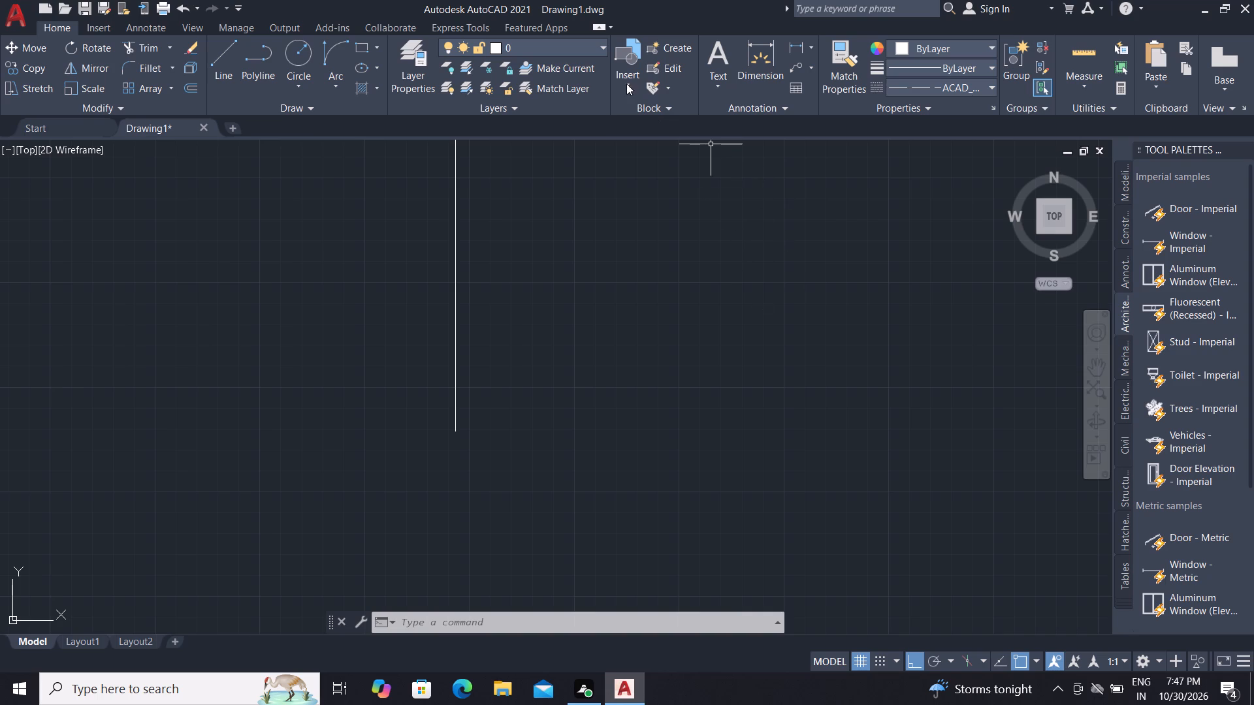
left_click(221, 46)
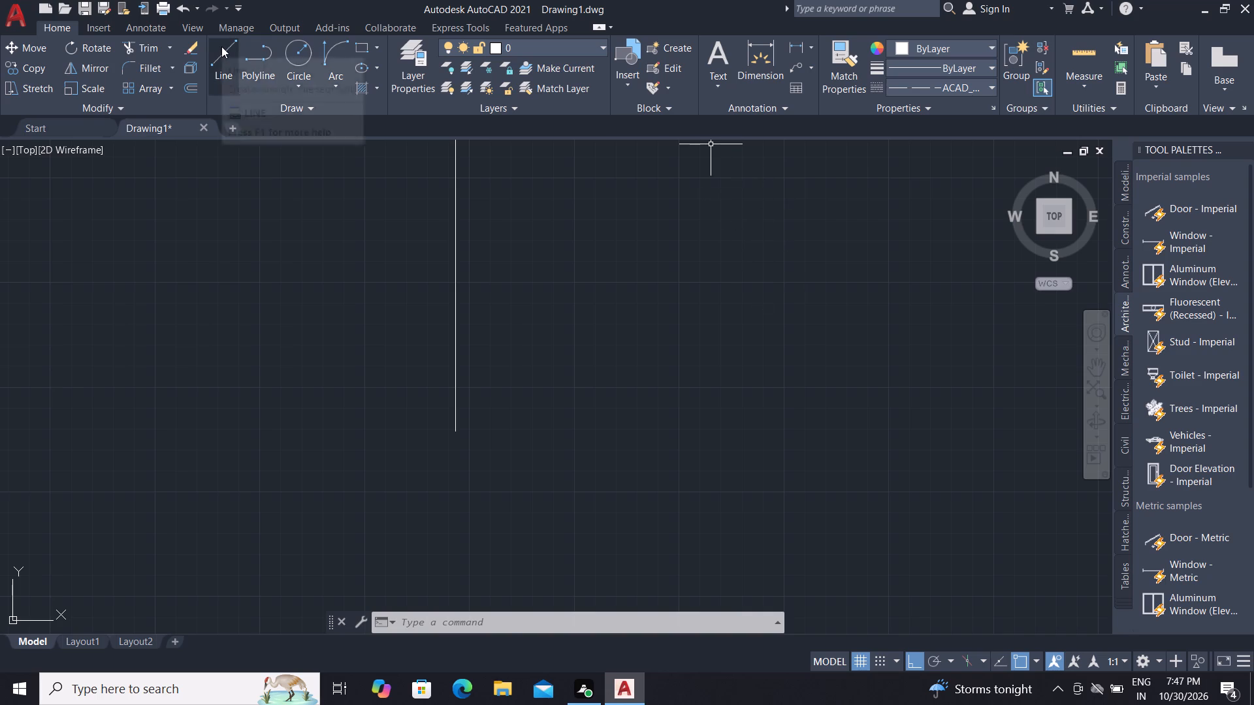
left_click(453, 433)
middle_click_drag(726, 439, 696, 430)
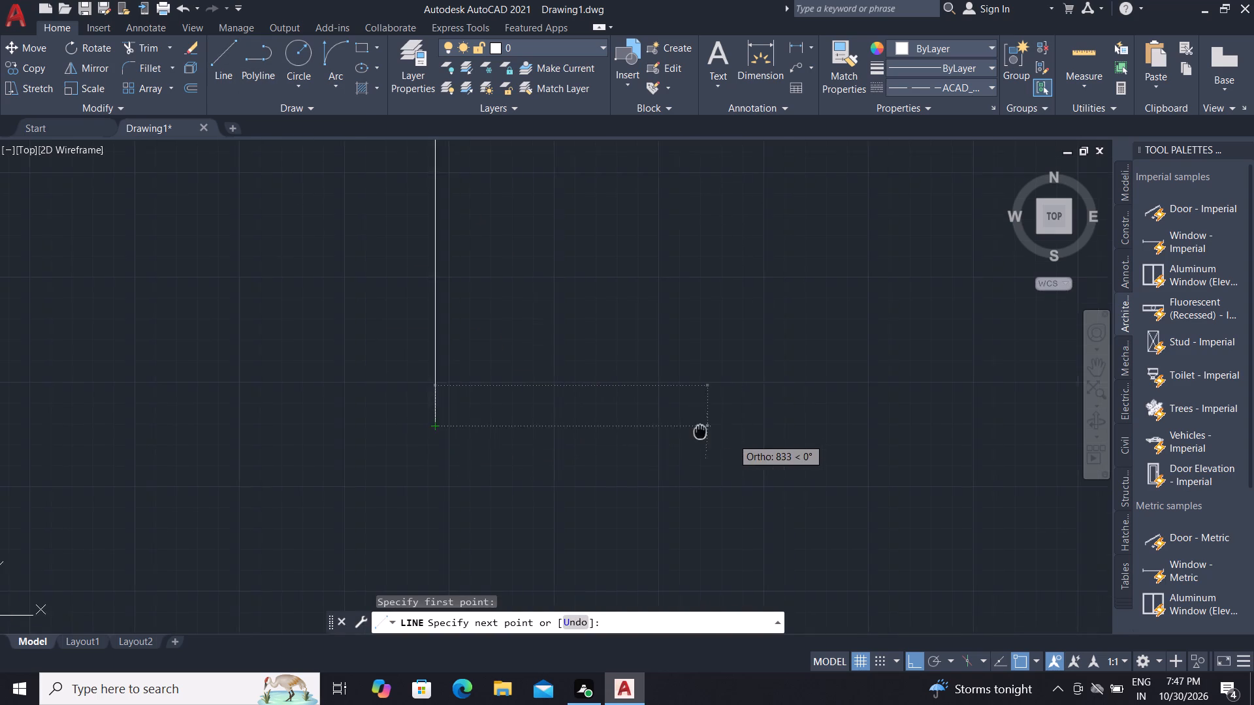
middle_click_drag(678, 429, 662, 433)
middle_click_drag(696, 430, 686, 429)
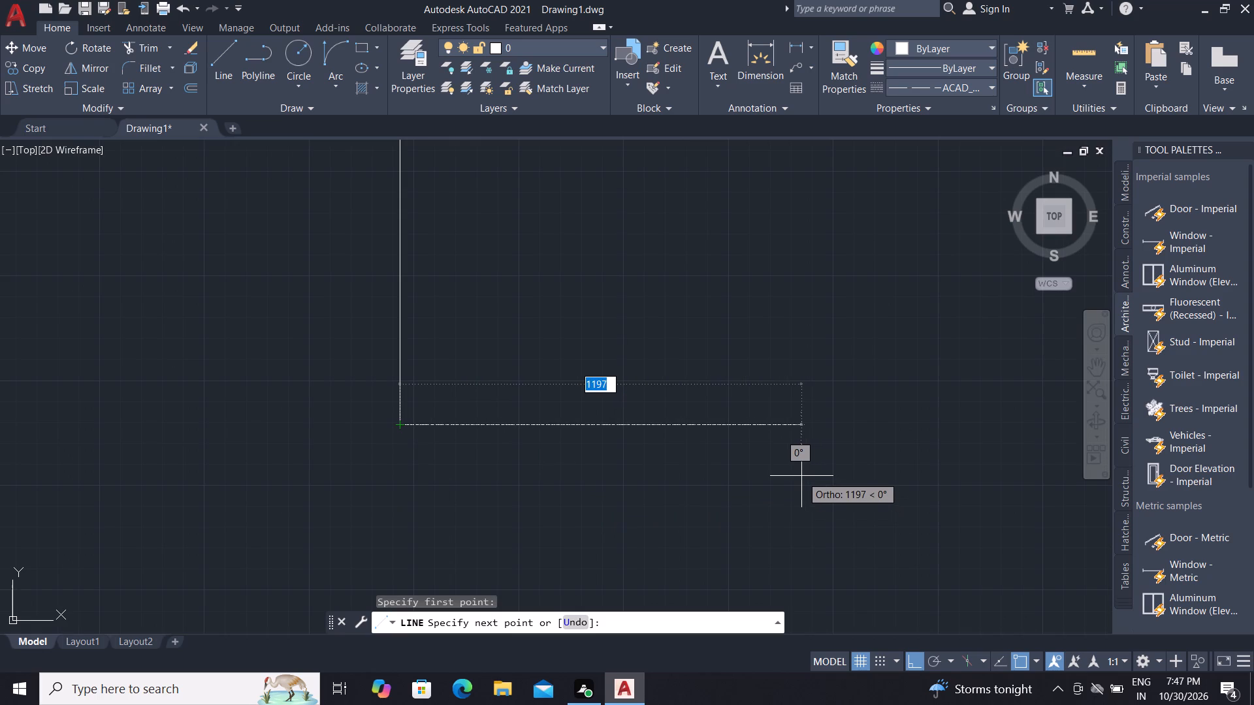
left_click(832, 481)
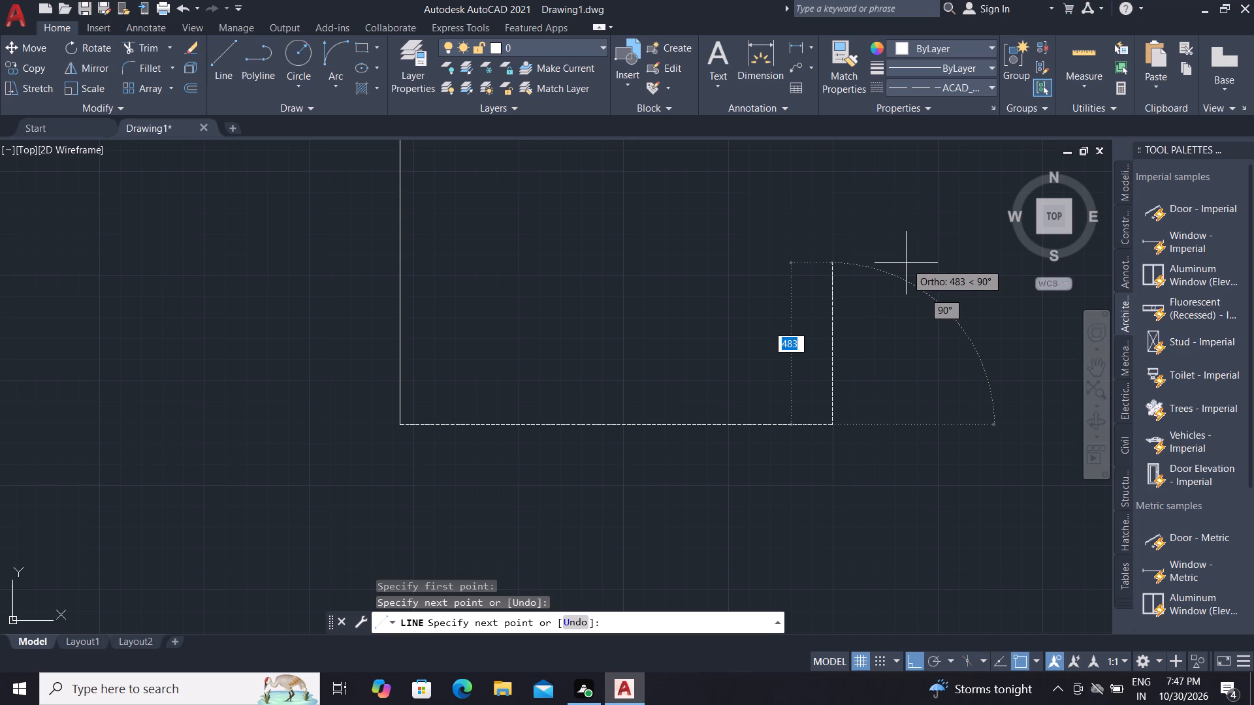
key("Escape")
key("Escape")
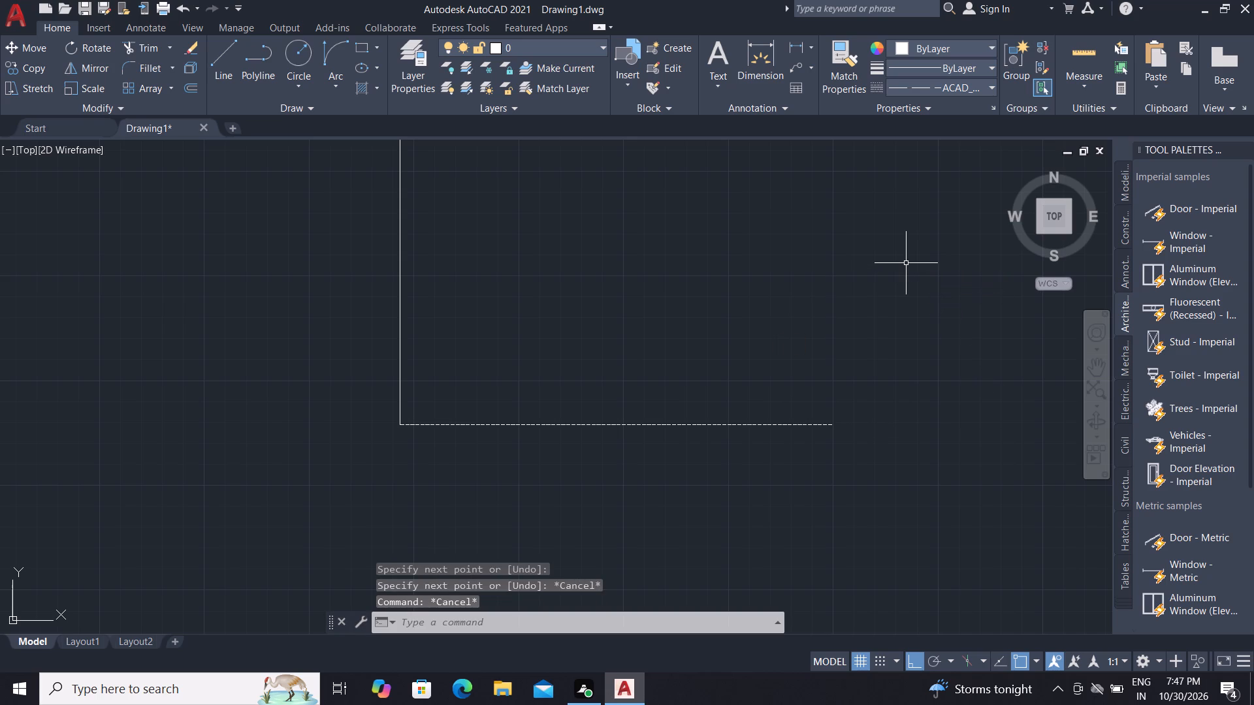
key("Escape")
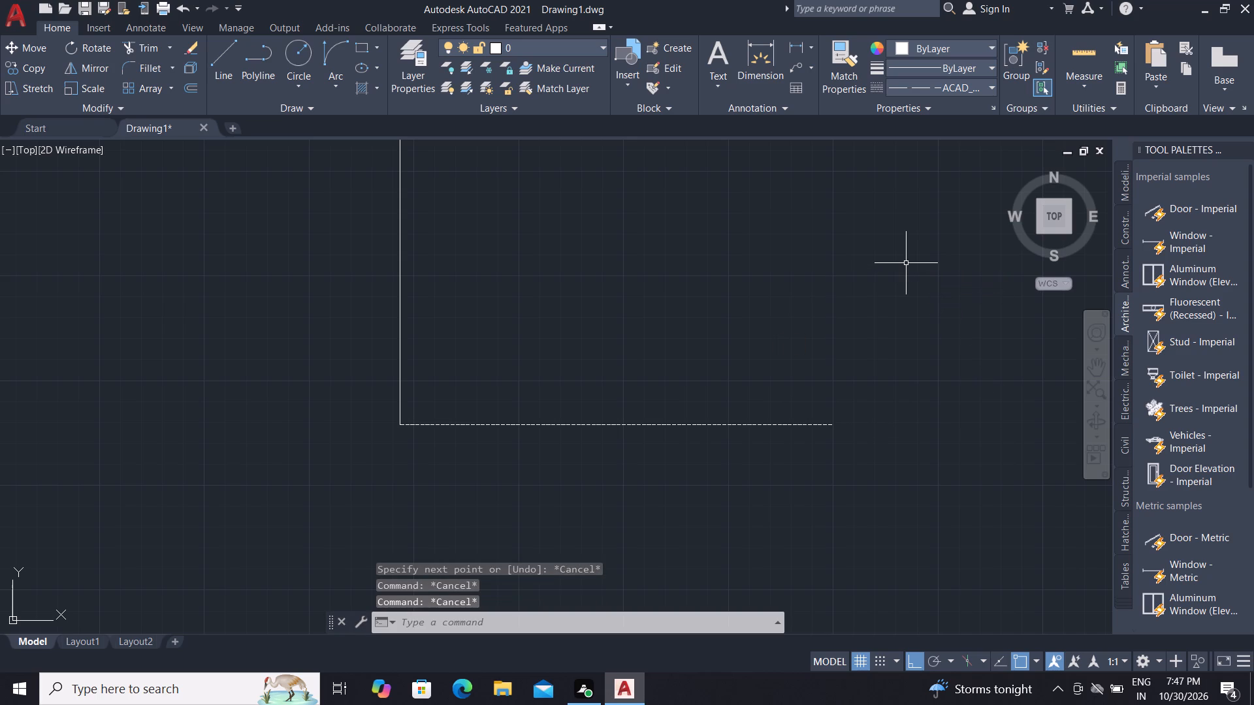
key("Escape")
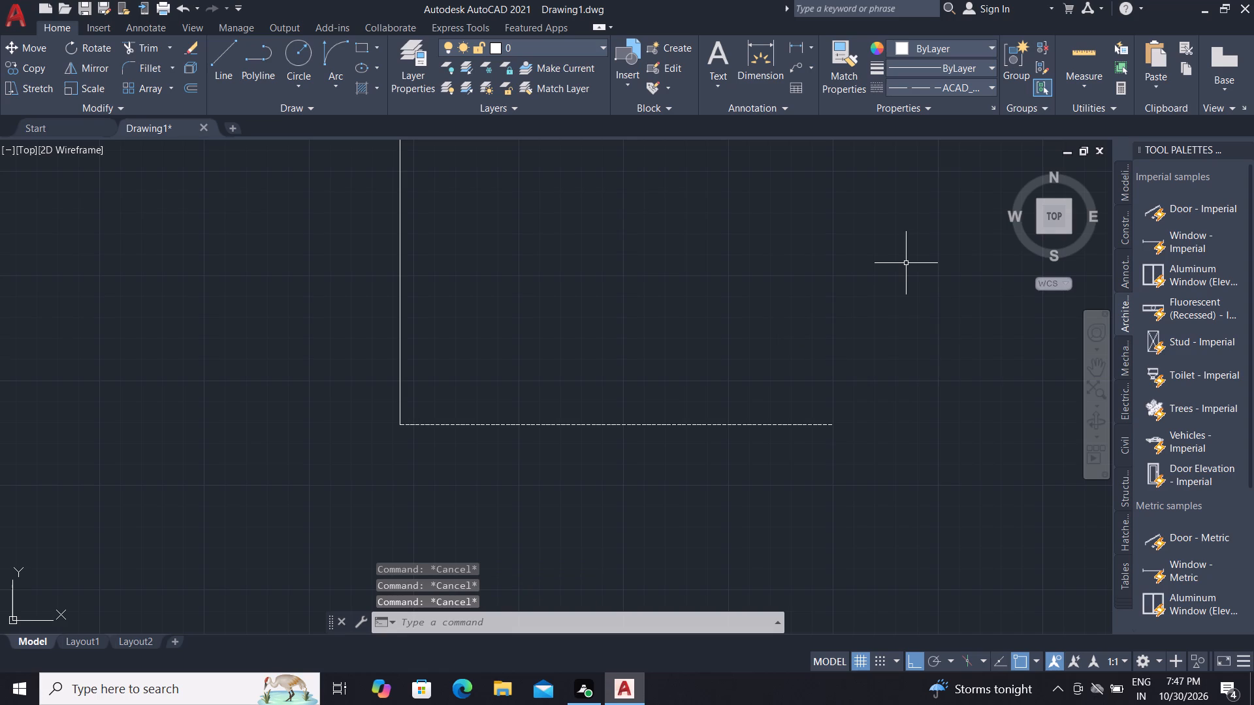
Set the current linetype to ByLayer.
scroll(874, 295, "down", 1)
left_click(963, 79)
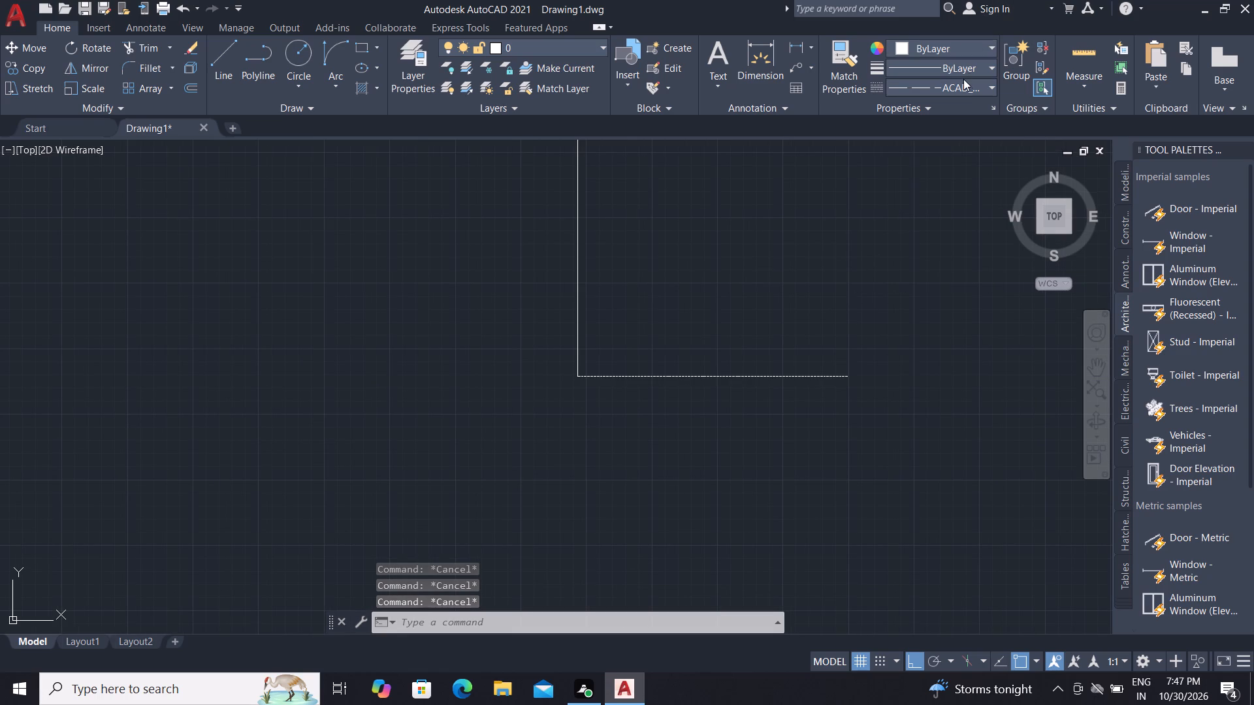
left_click(959, 101)
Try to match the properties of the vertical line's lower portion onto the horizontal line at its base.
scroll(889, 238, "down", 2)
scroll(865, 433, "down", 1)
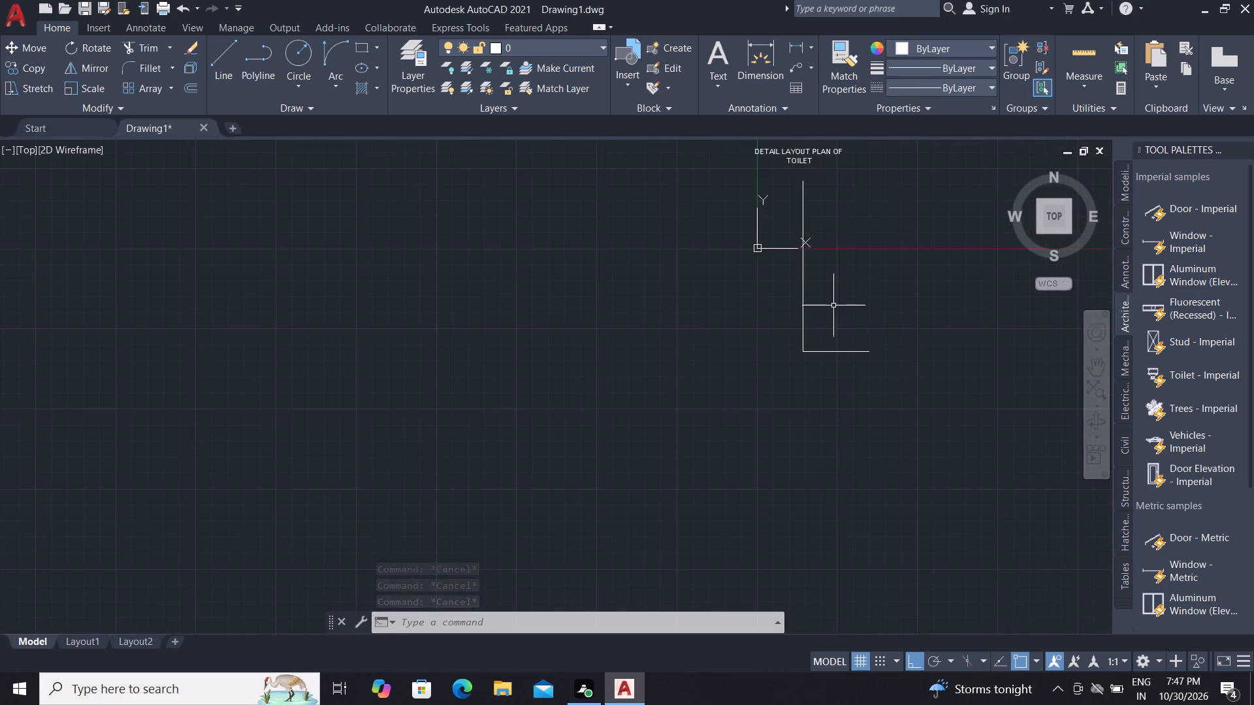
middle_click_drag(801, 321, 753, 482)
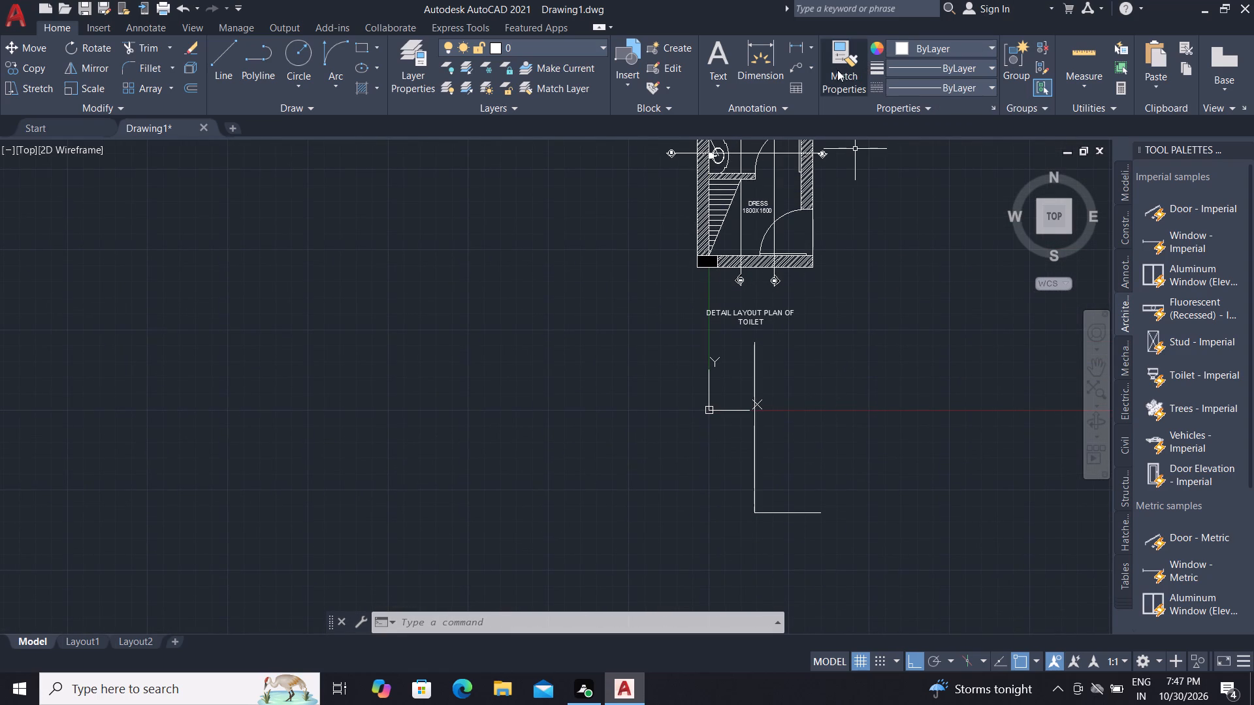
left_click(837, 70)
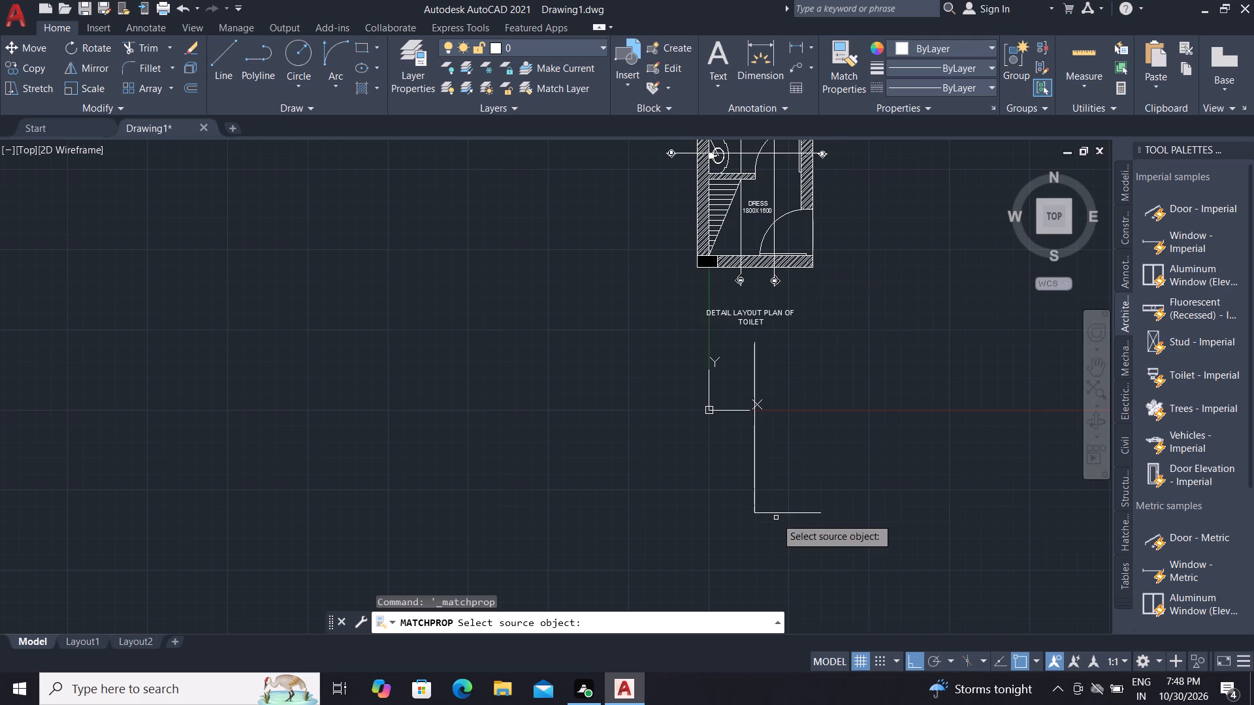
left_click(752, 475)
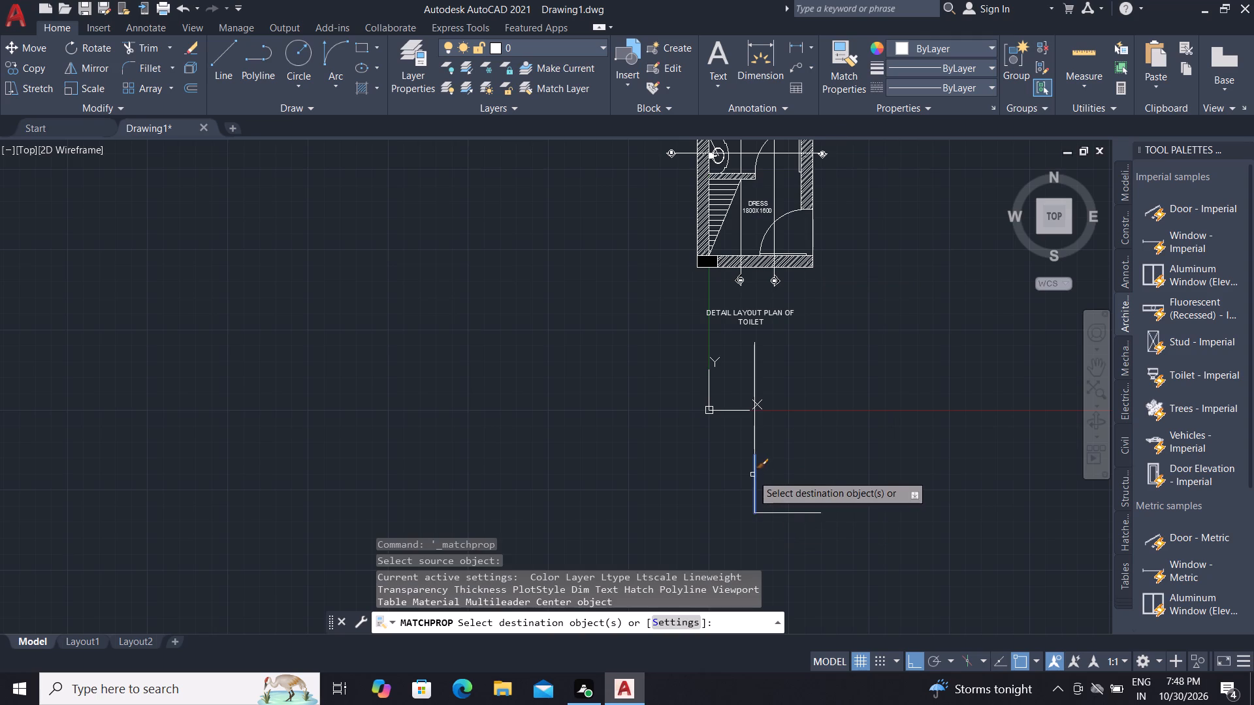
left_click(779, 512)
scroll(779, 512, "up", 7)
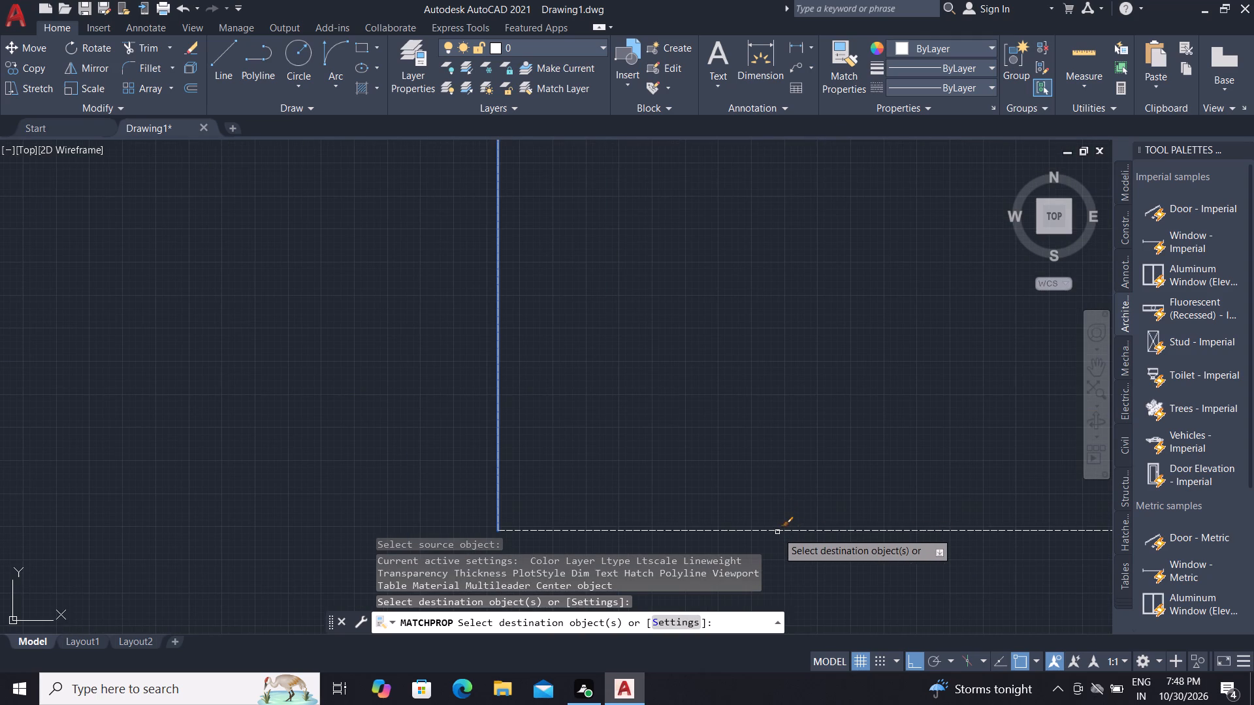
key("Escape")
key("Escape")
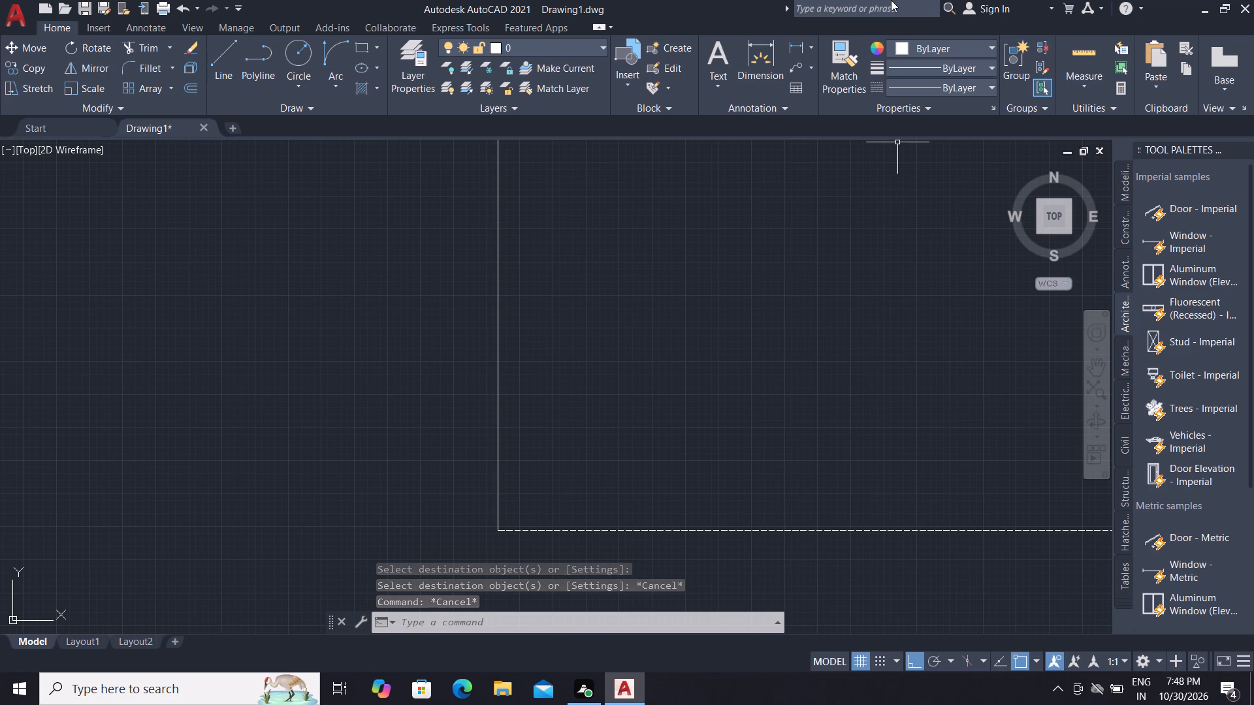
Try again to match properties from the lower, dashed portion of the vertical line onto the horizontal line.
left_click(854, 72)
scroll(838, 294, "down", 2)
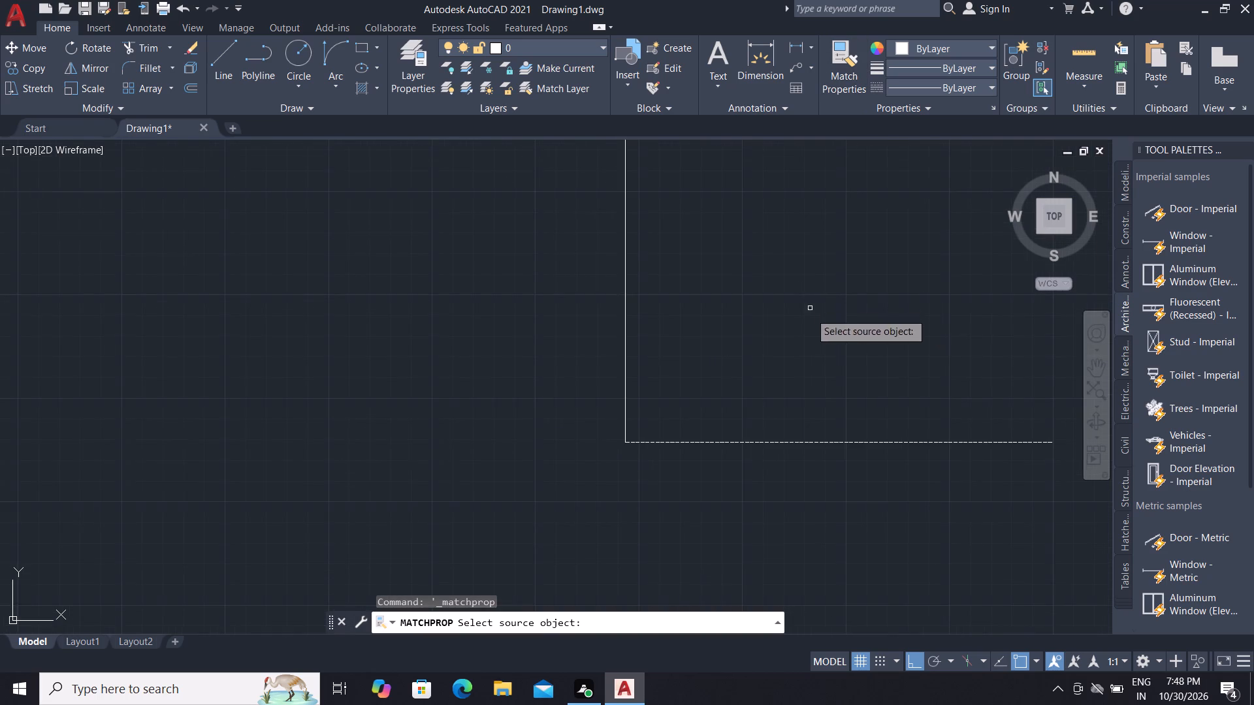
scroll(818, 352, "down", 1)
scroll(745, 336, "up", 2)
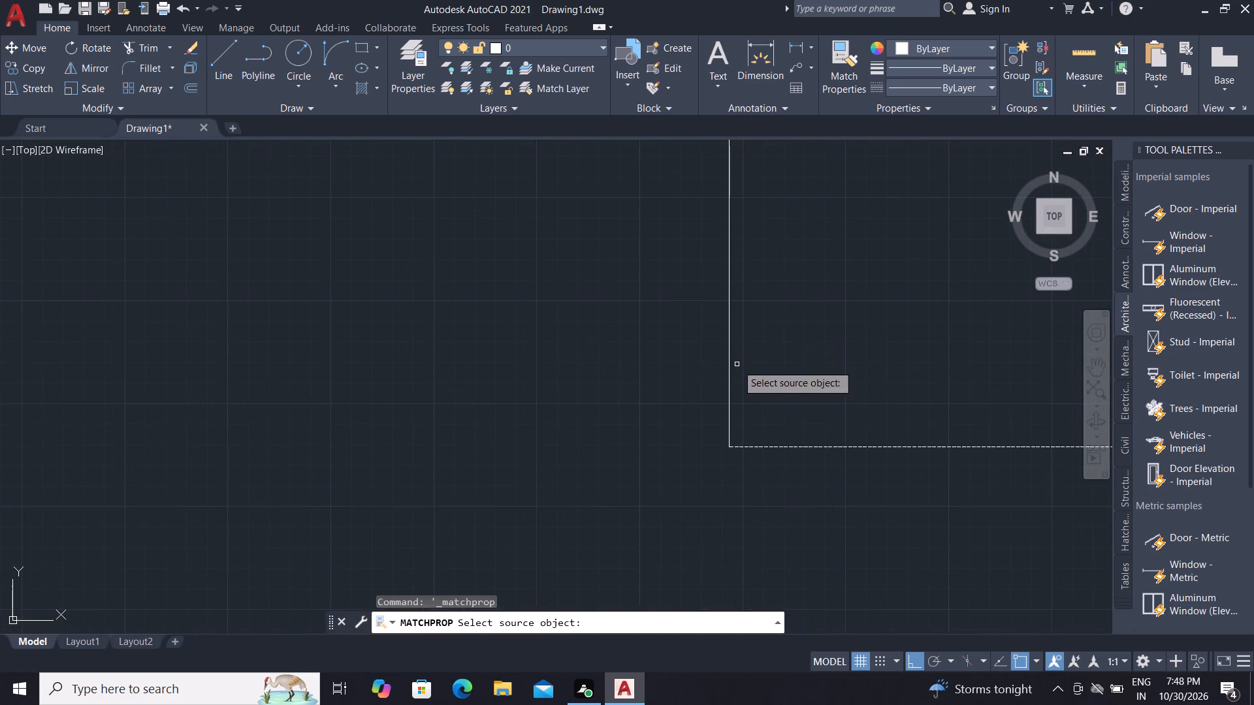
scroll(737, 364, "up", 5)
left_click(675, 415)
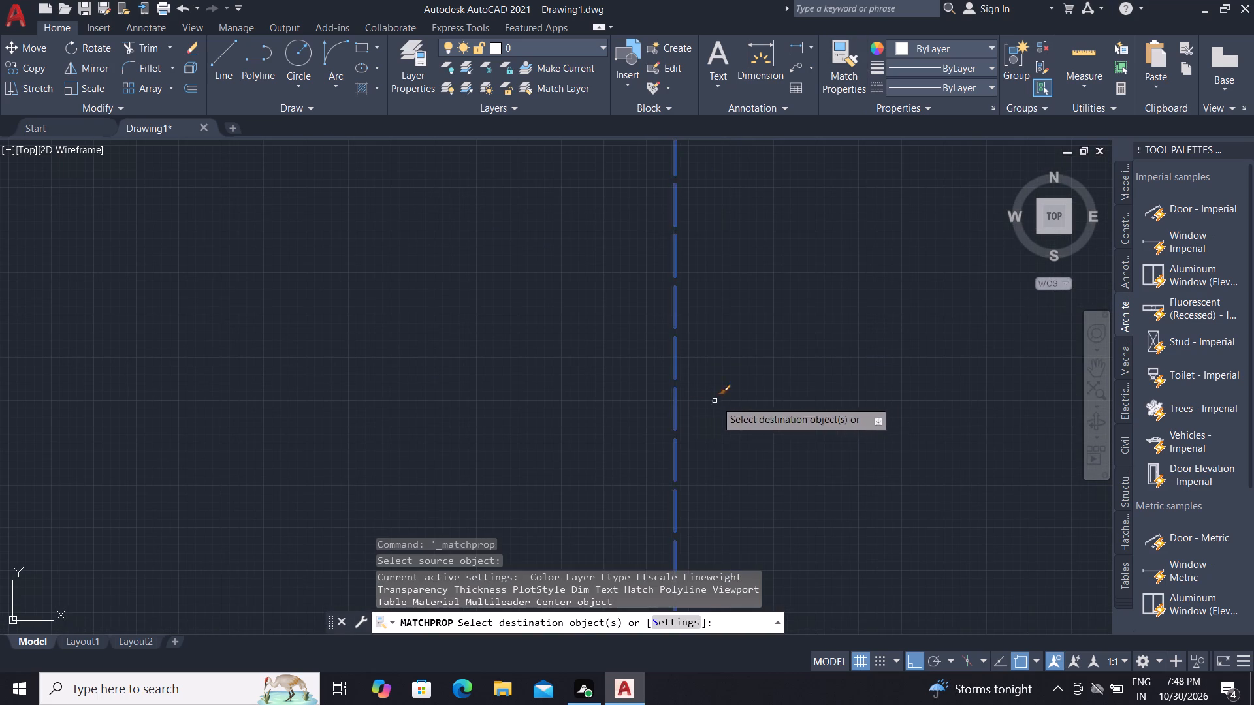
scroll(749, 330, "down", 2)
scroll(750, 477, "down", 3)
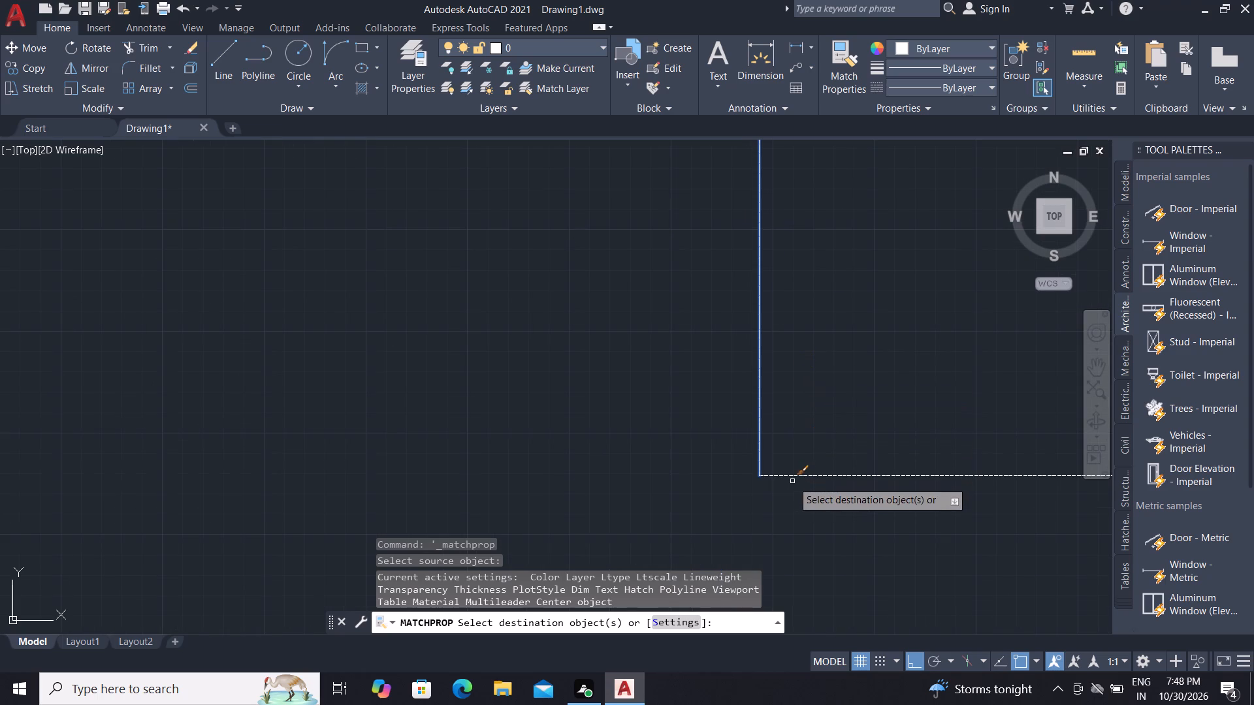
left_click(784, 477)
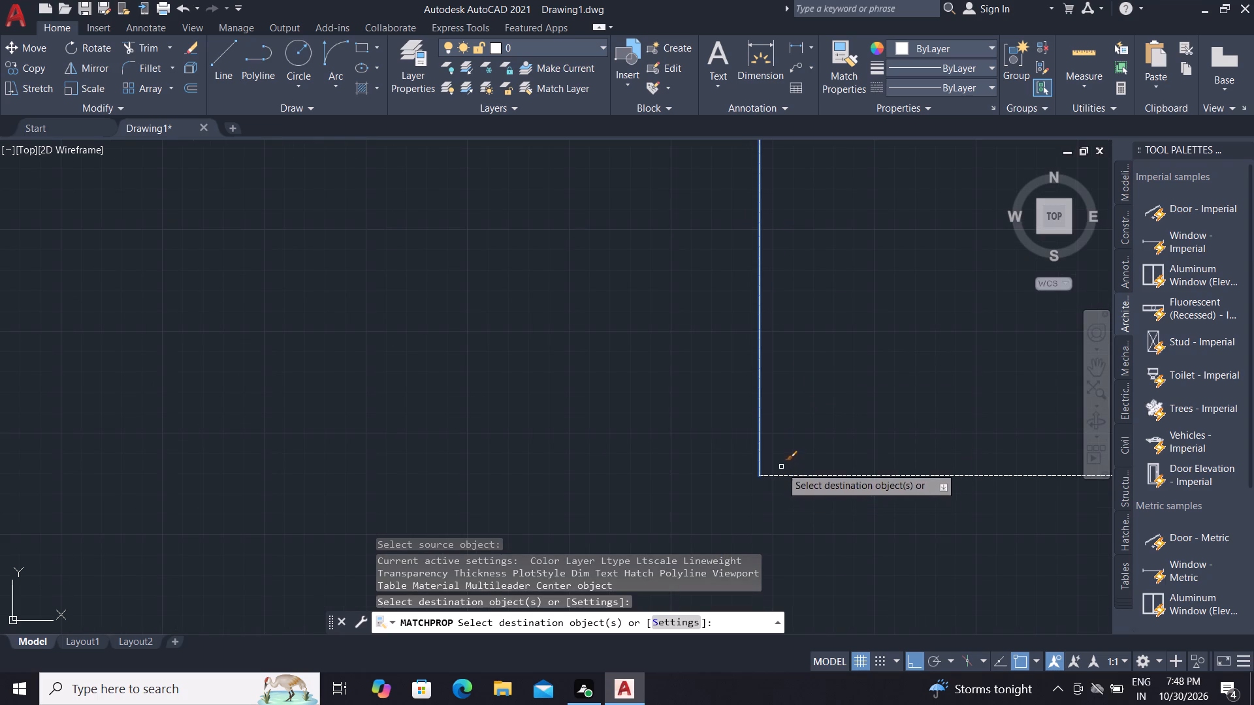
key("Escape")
Match the properties of the continuous upper portion of the vertical line onto the horizontal line at its base.
scroll(810, 472, "down", 5)
scroll(802, 417, "up", 4)
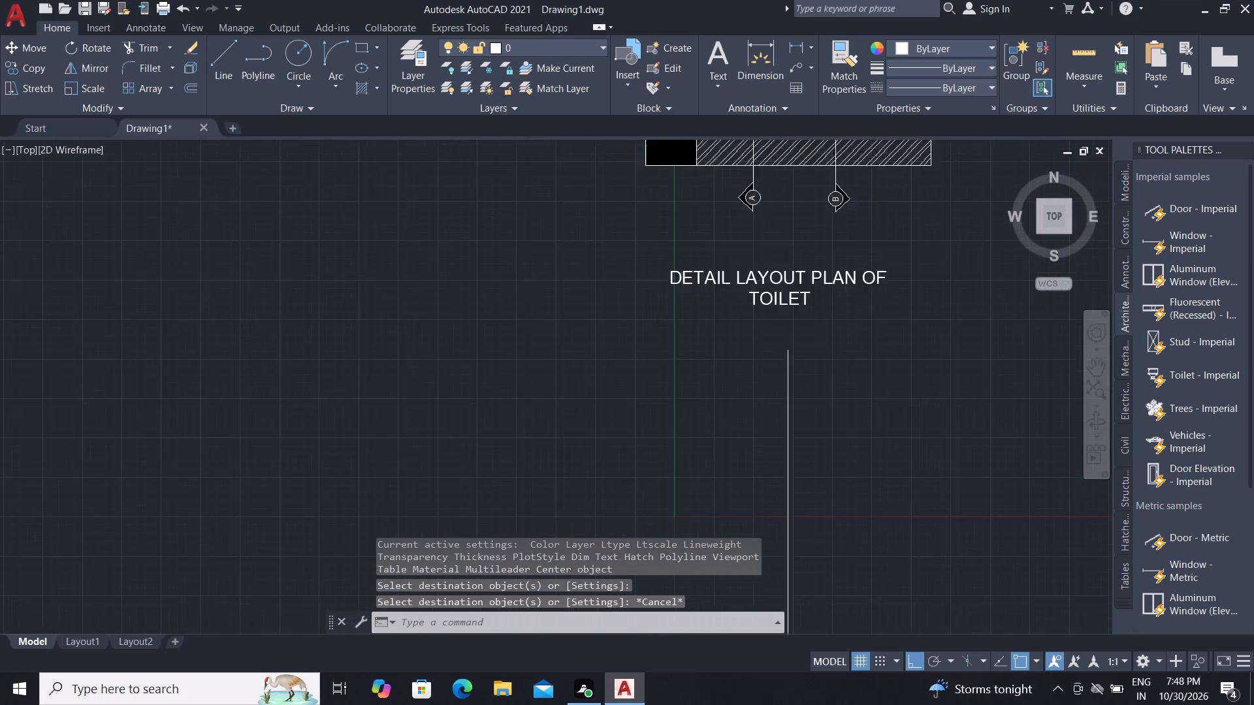
scroll(797, 393, "up", 4)
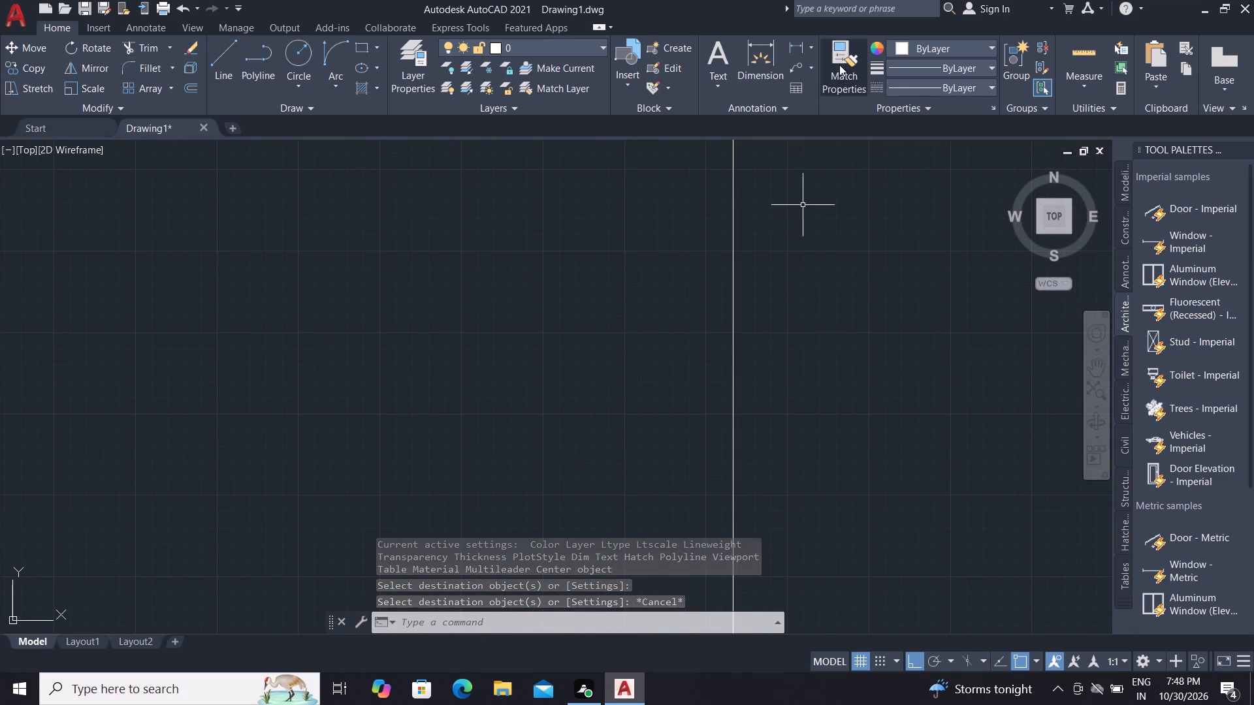
left_click(839, 65)
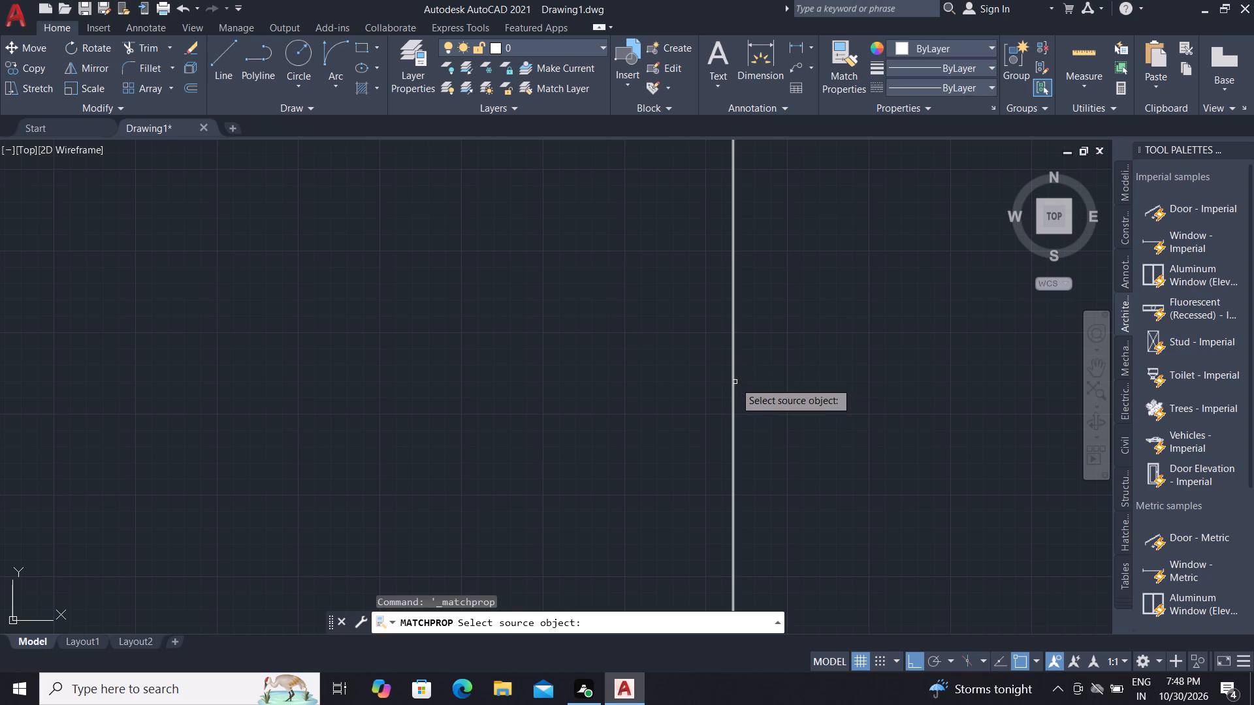
left_click(735, 382)
scroll(779, 319, "down", 5)
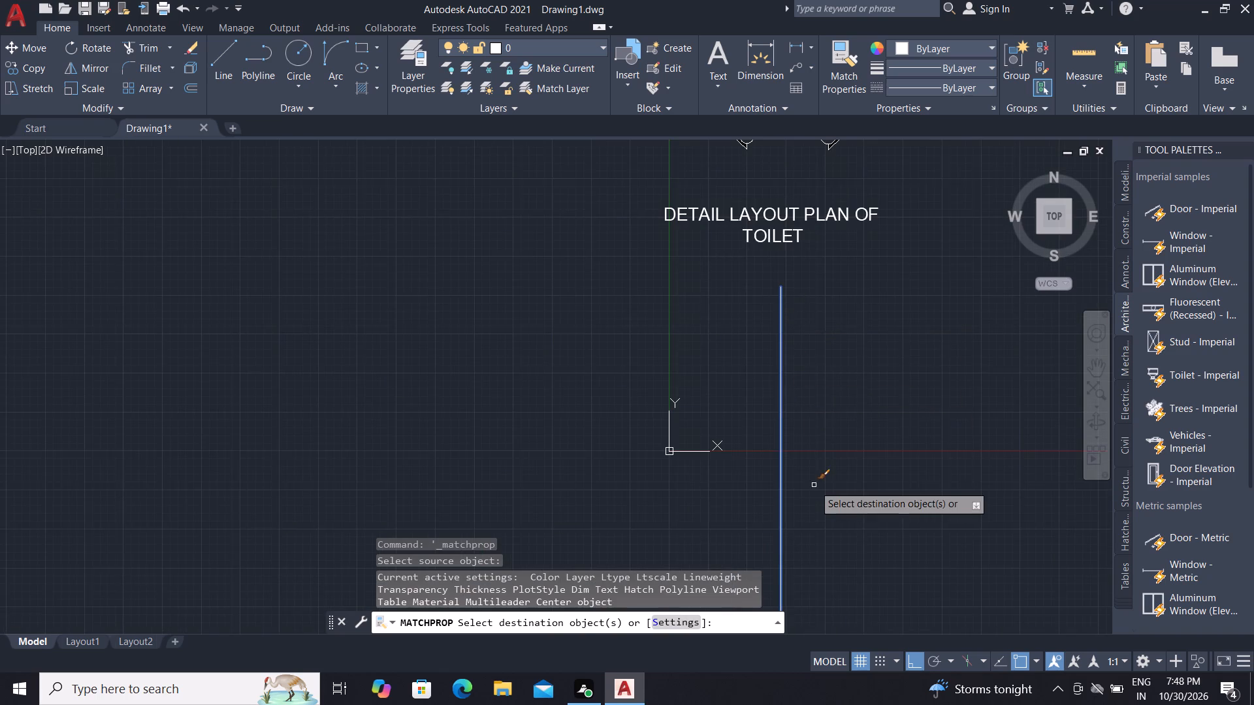
scroll(812, 469, "down", 2)
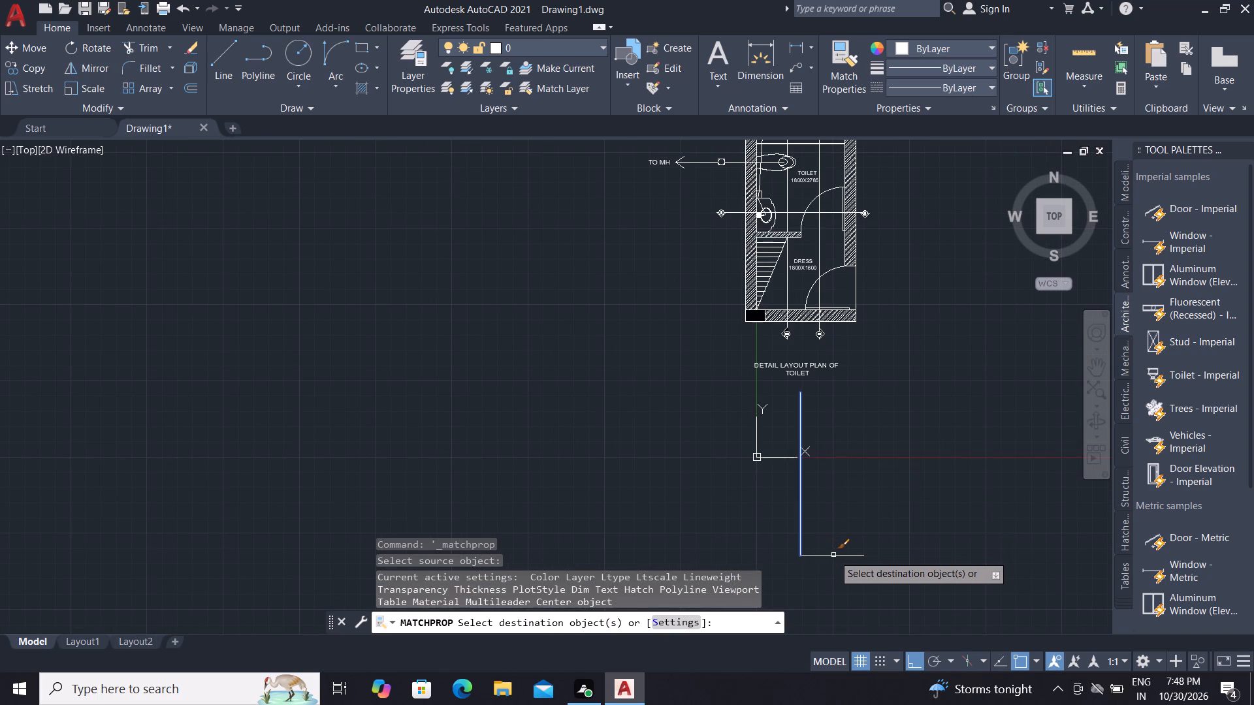
scroll(841, 565, "up", 6)
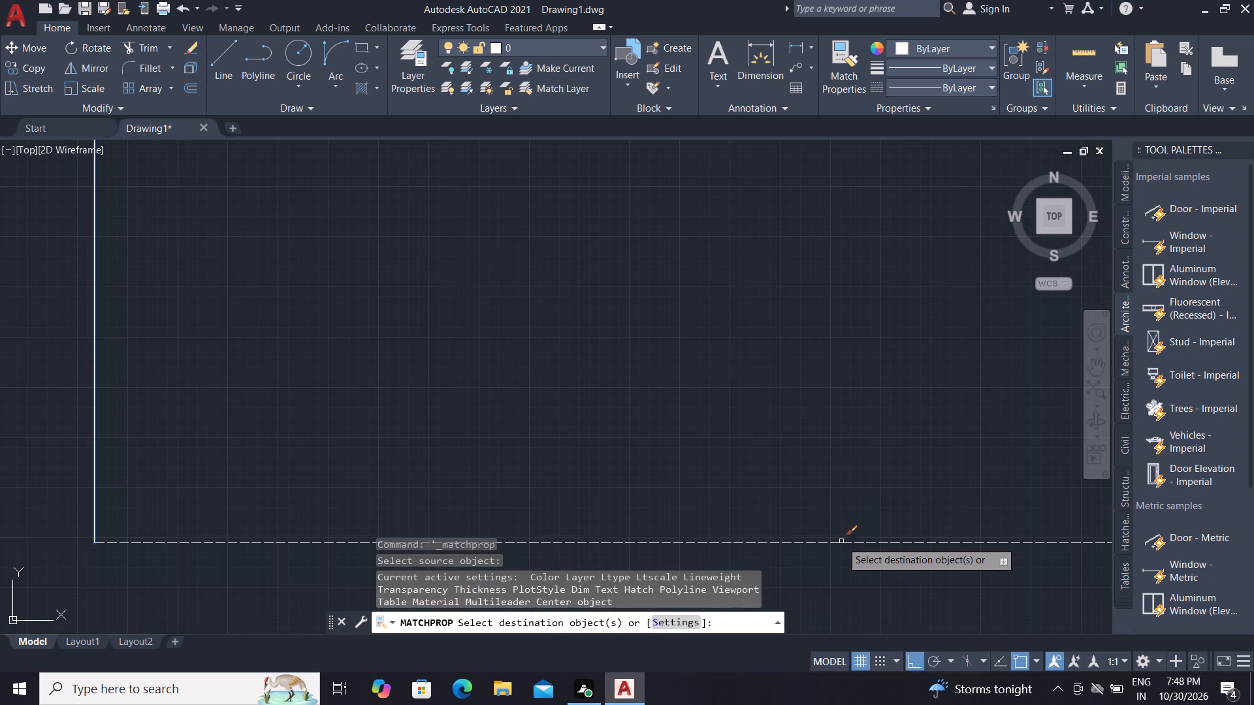
left_click(842, 544)
key("Escape")
scroll(824, 453, "down", 3)
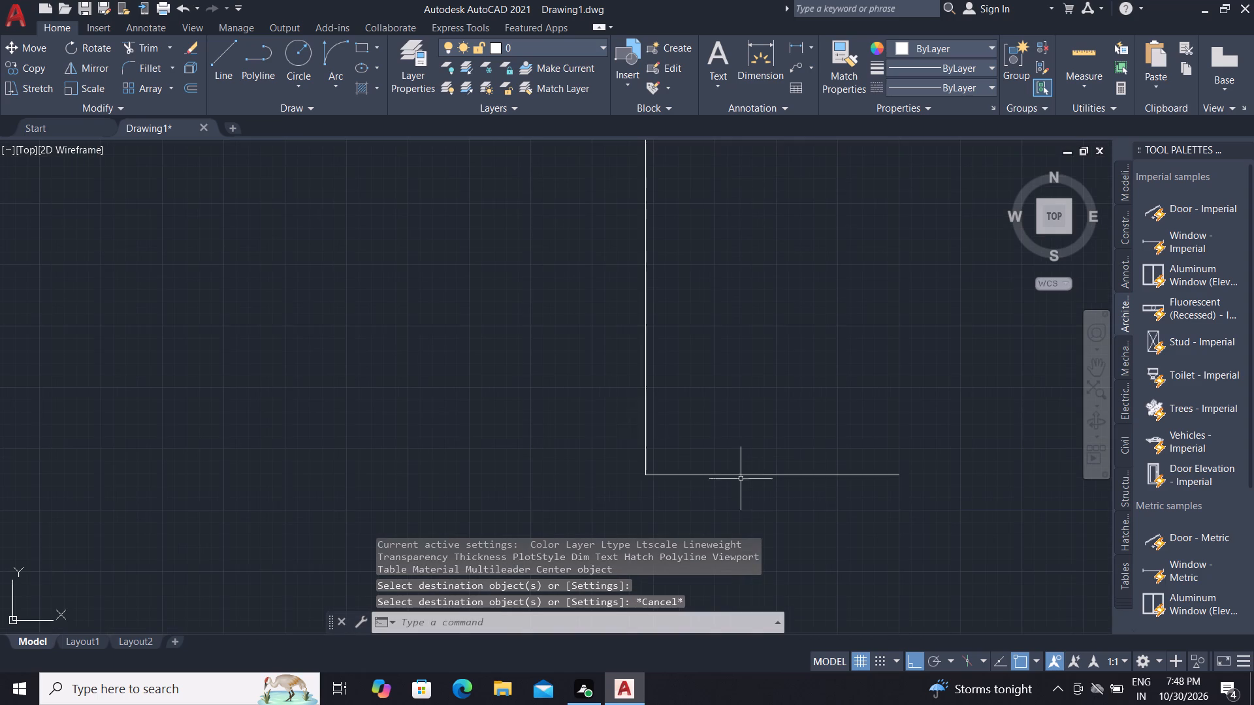
Delete the short duplicate line segment overlapping the lower end of the vertical line.
left_click(645, 405)
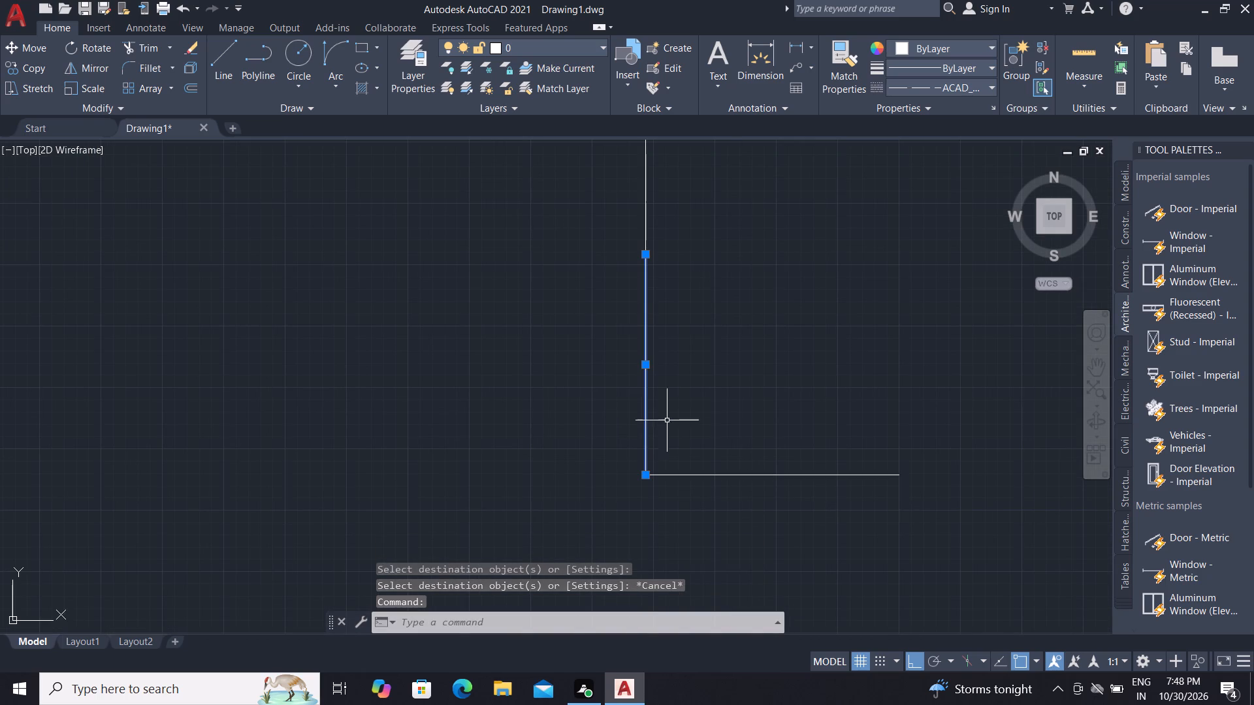
key("Delete")
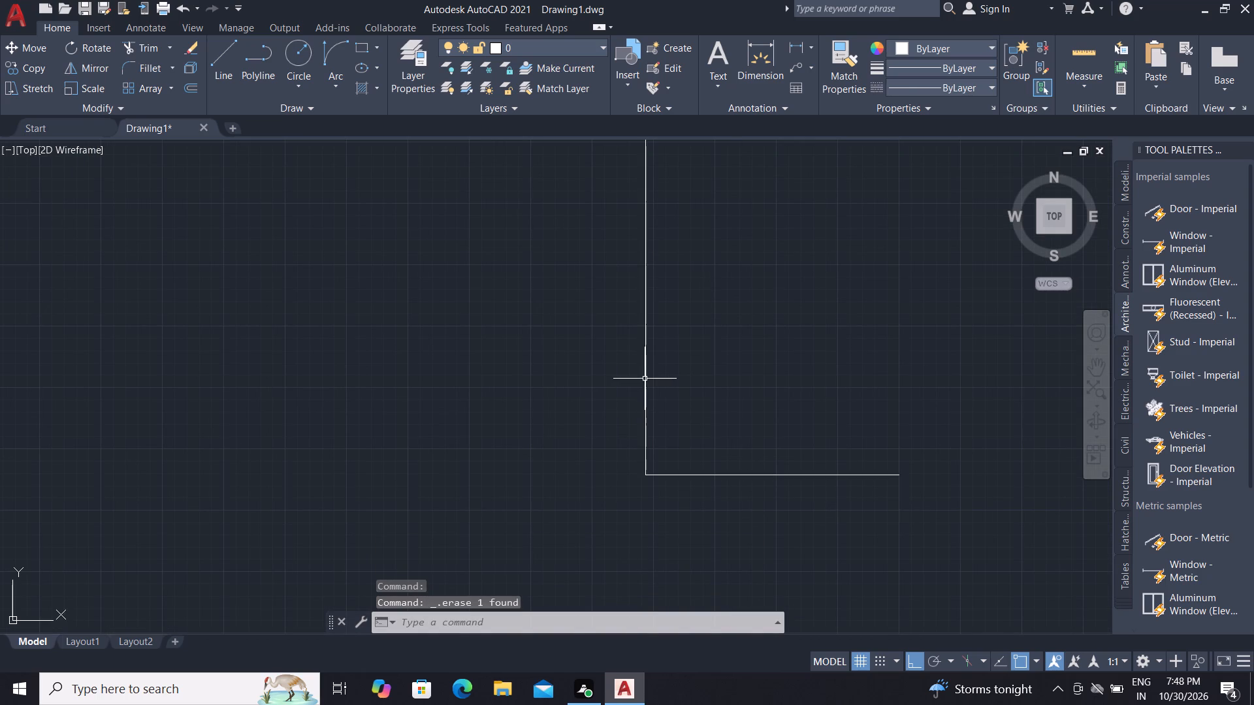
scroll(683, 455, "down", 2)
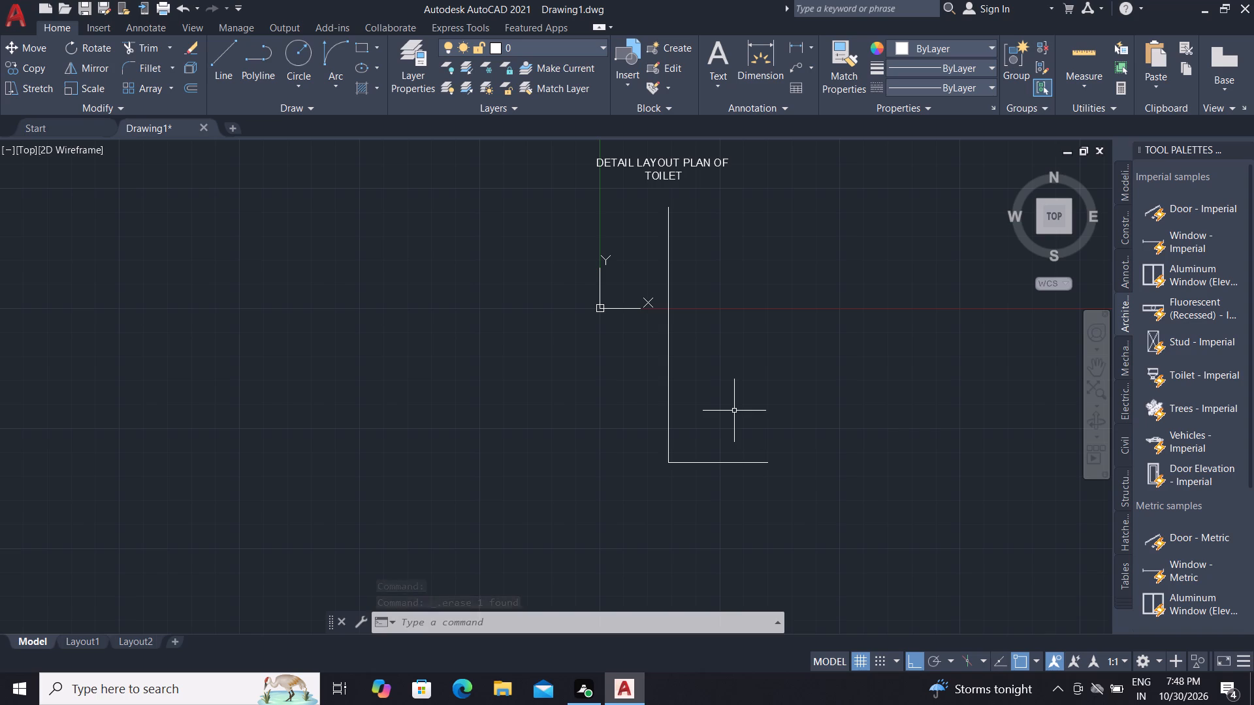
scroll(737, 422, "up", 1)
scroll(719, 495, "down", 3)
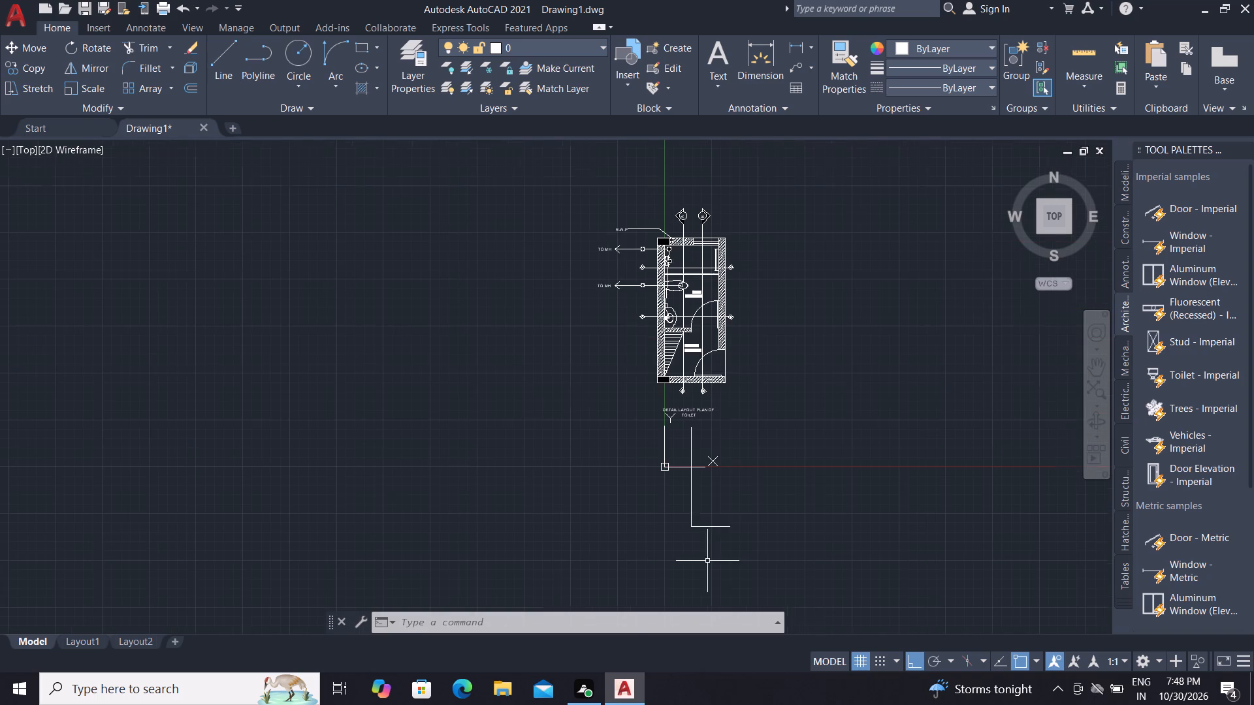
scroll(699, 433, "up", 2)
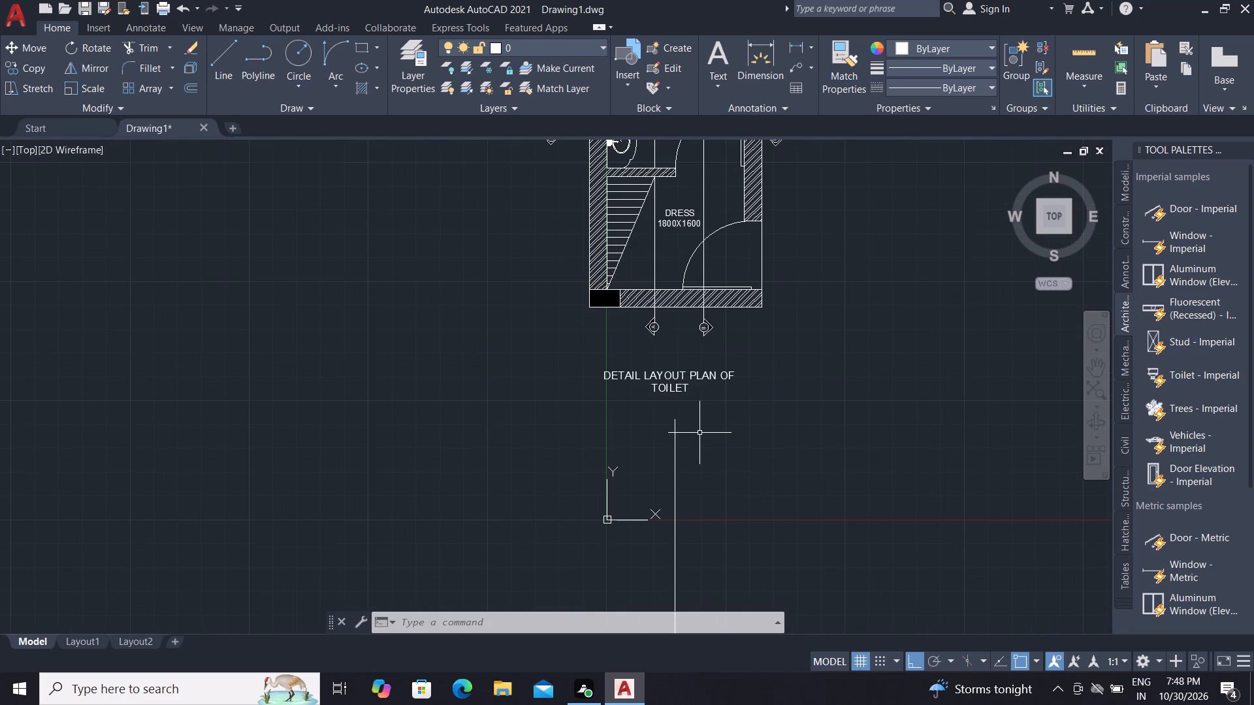
Draw a 2100 horizontal line rightward from the vertical line's upper end, continuing with a vertical line down past the base line's level.
left_click(232, 39)
scroll(255, 236, "down", 1)
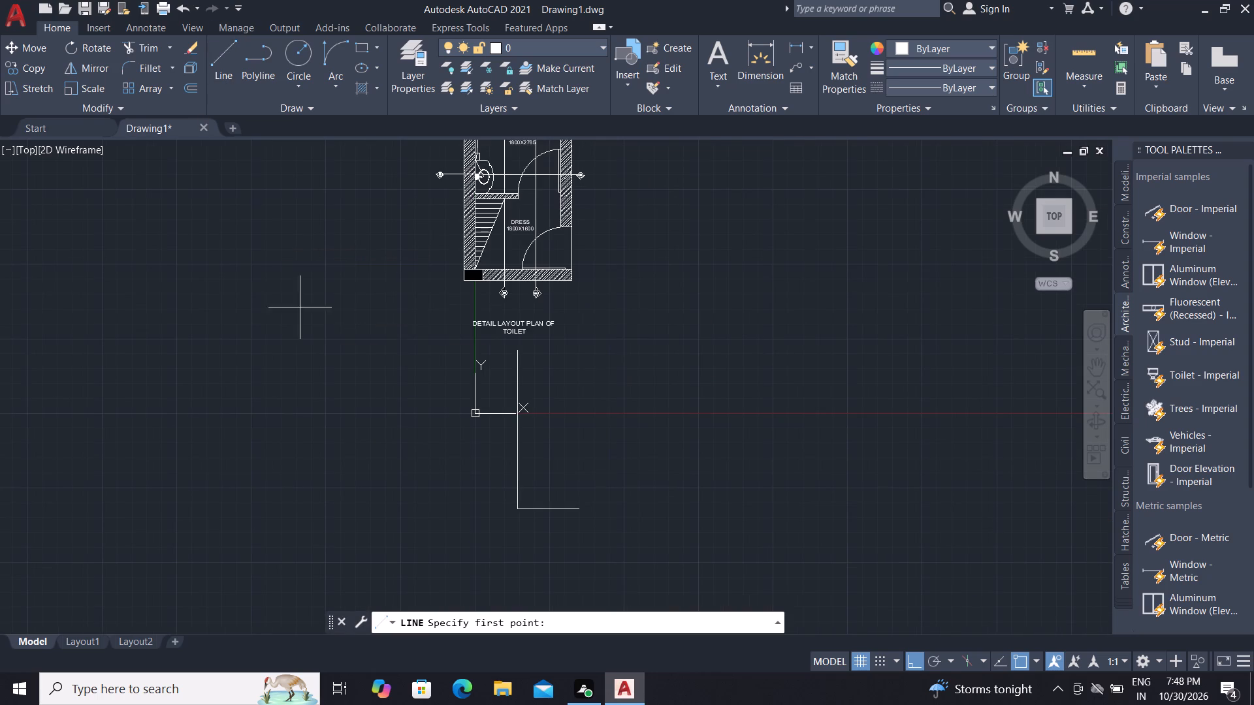
left_click(517, 349)
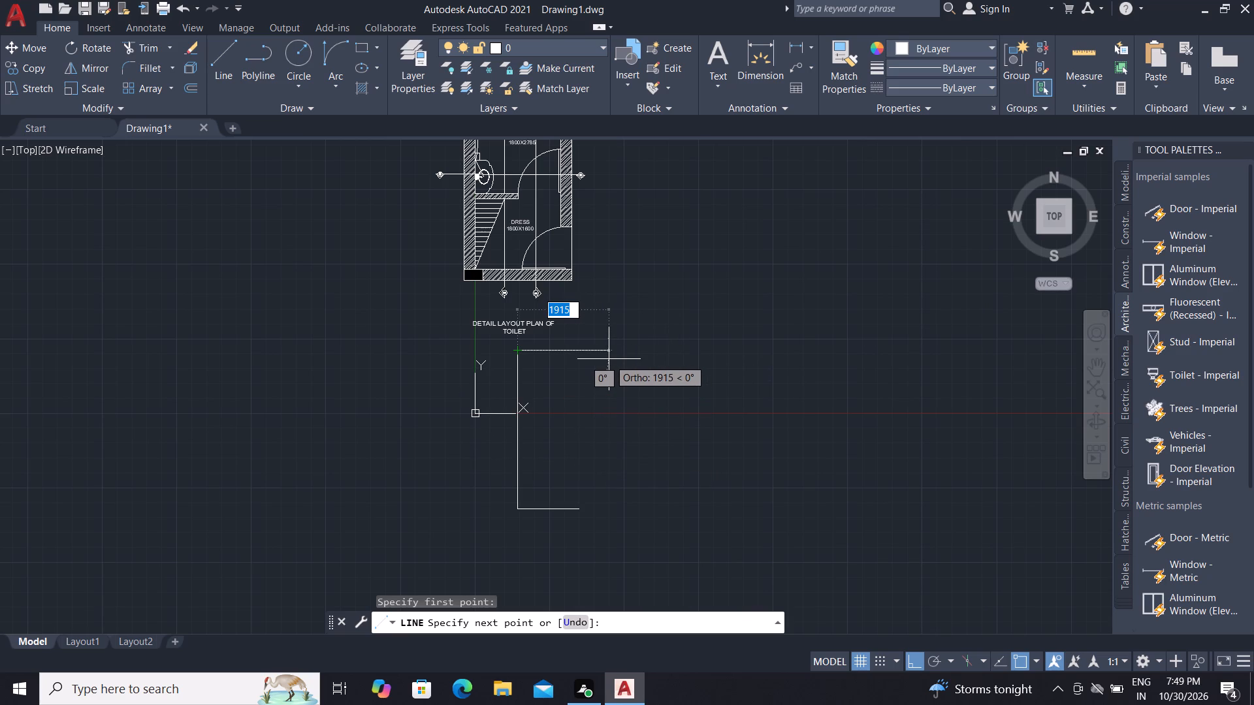
type("2100")
key("space")
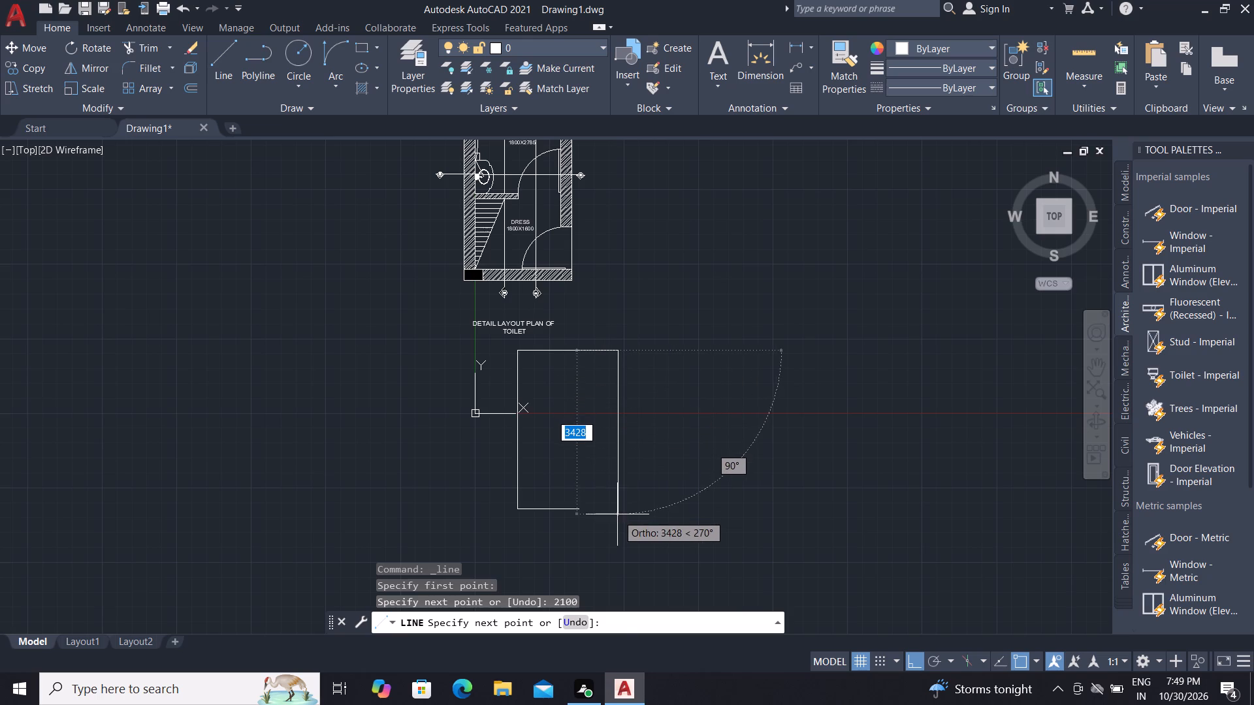
left_click(620, 541)
key("Escape")
Extend the horizontal base line to meet the new right vertical line.
type("EX")
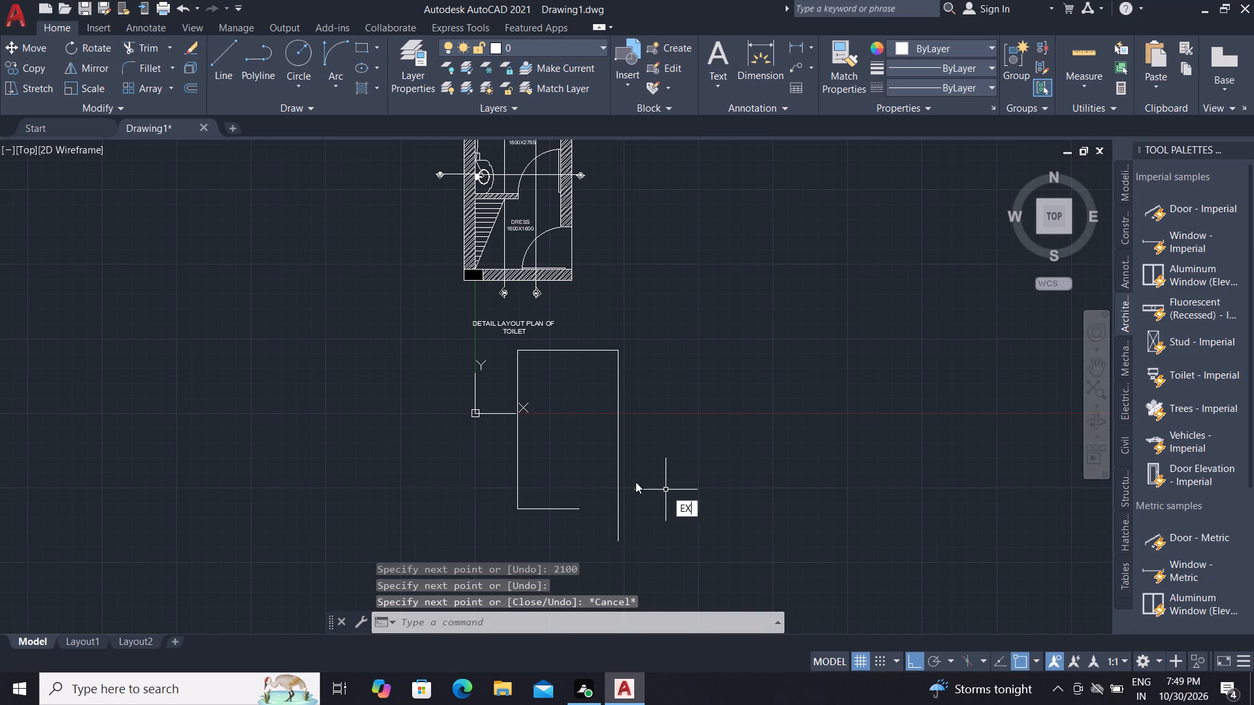
key("space")
left_click(575, 509)
key("Escape")
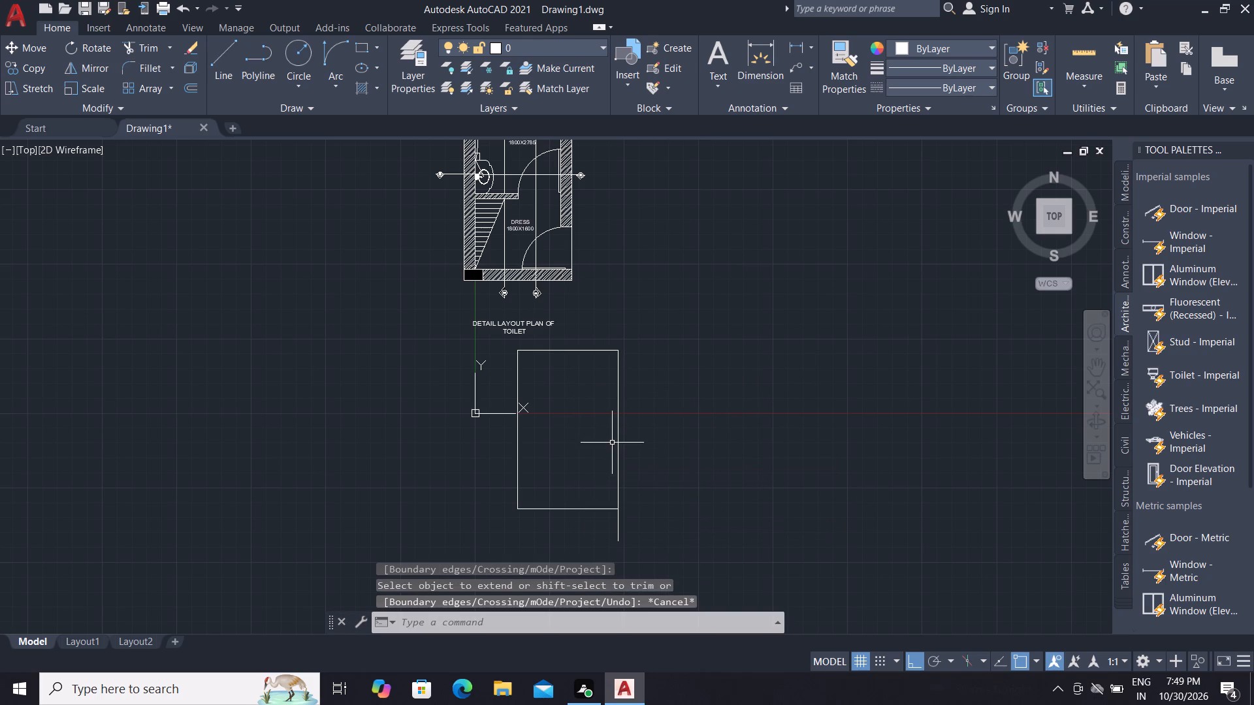
Trim the part of the right vertical line that projects below the base line.
type("TR")
key("space")
left_click(603, 527)
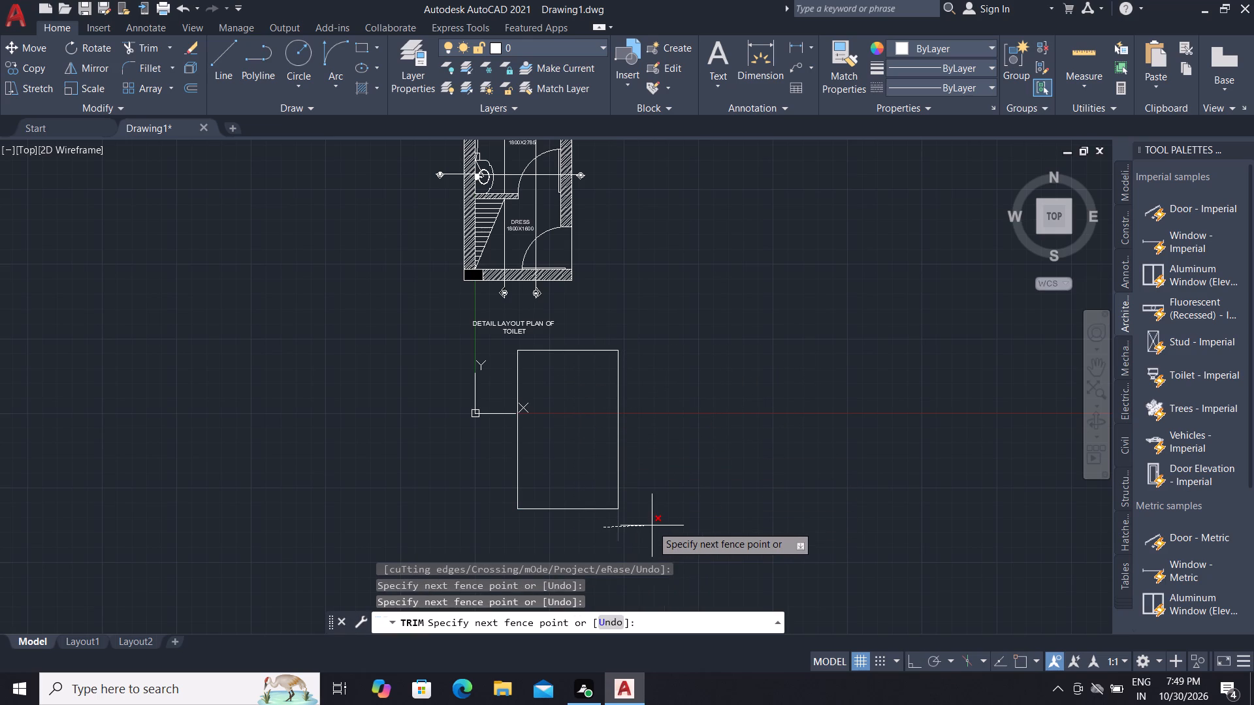
left_click(652, 525)
key("Escape")
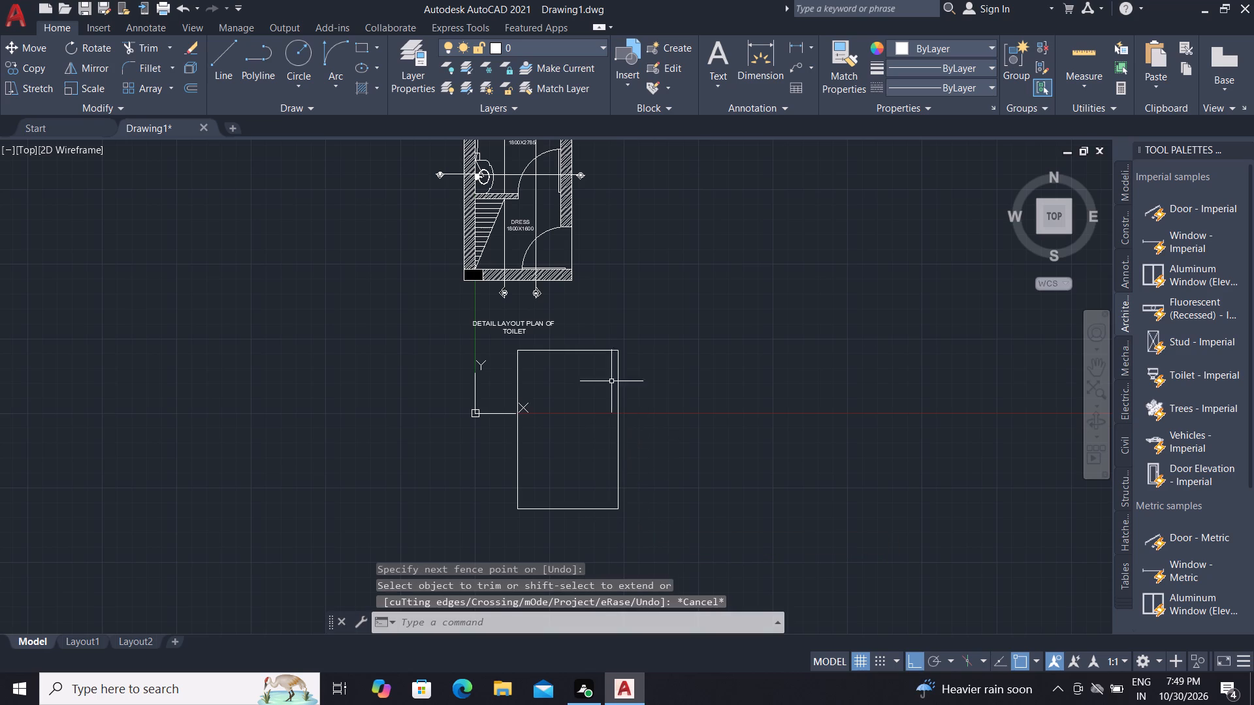
Offset the rectangle's top line 125 downward into the rectangle.
type("O")
key("space")
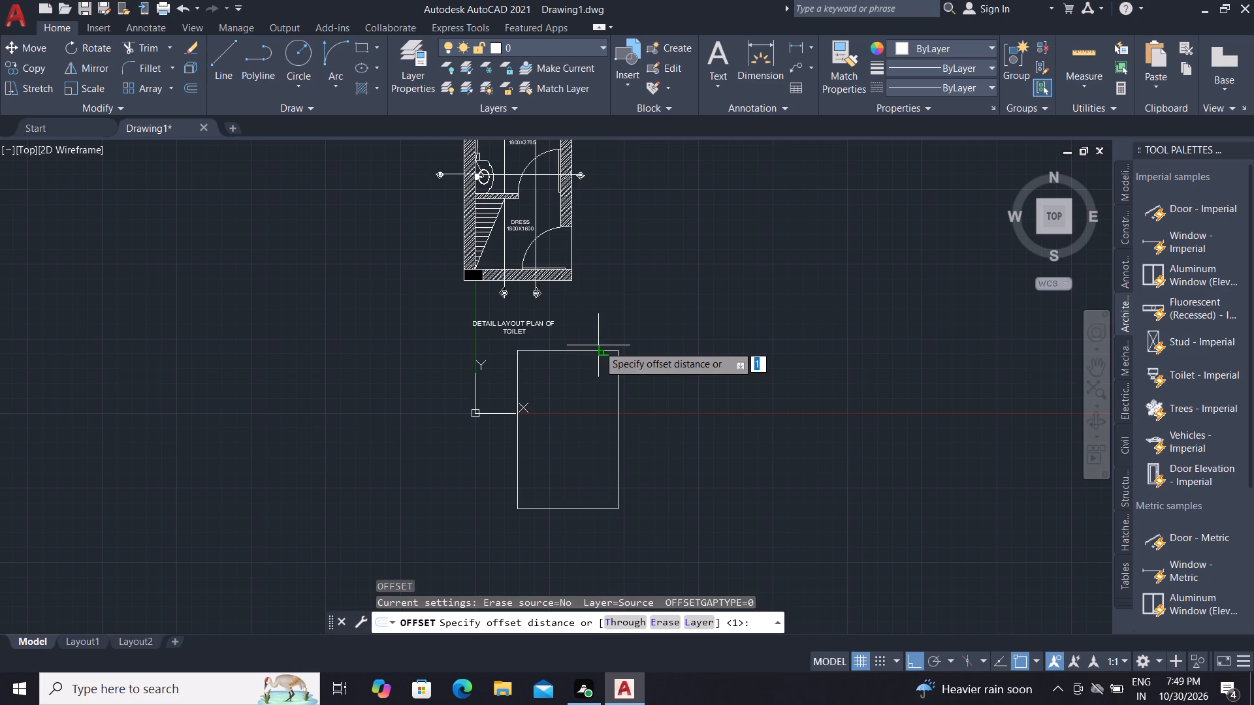
type("12")
key("5")
key("space")
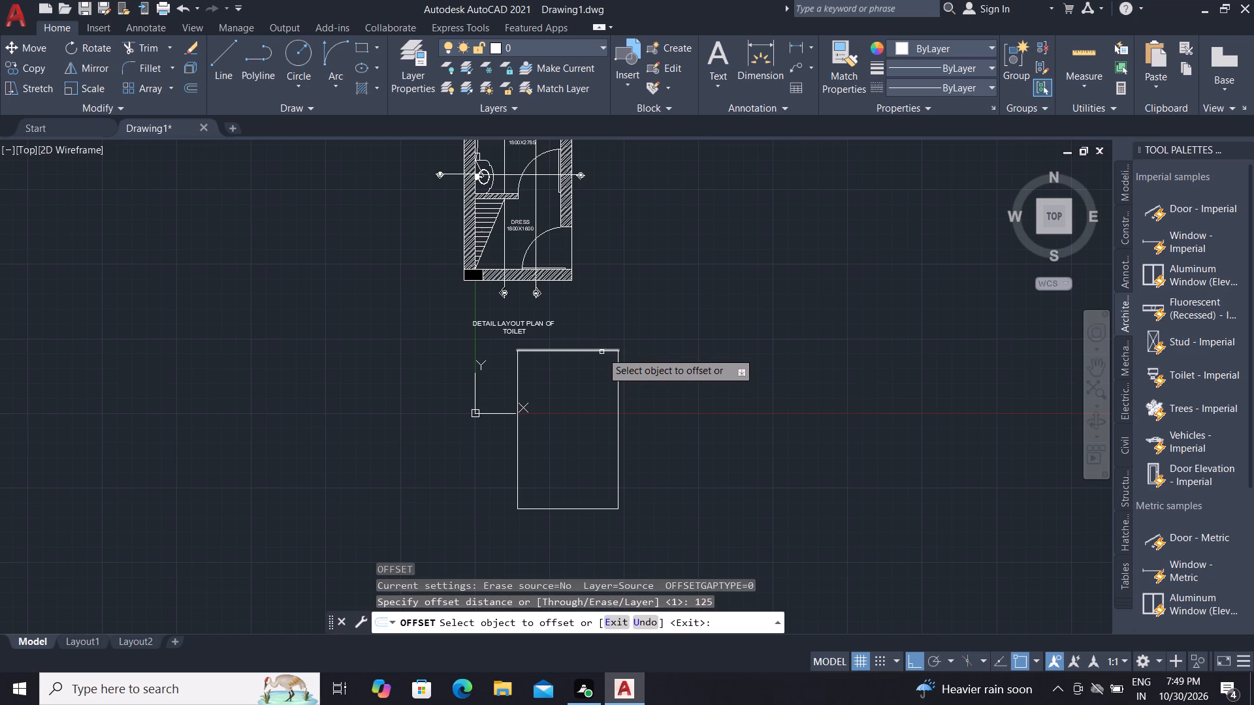
left_click(602, 352)
scroll(600, 392, "up", 3)
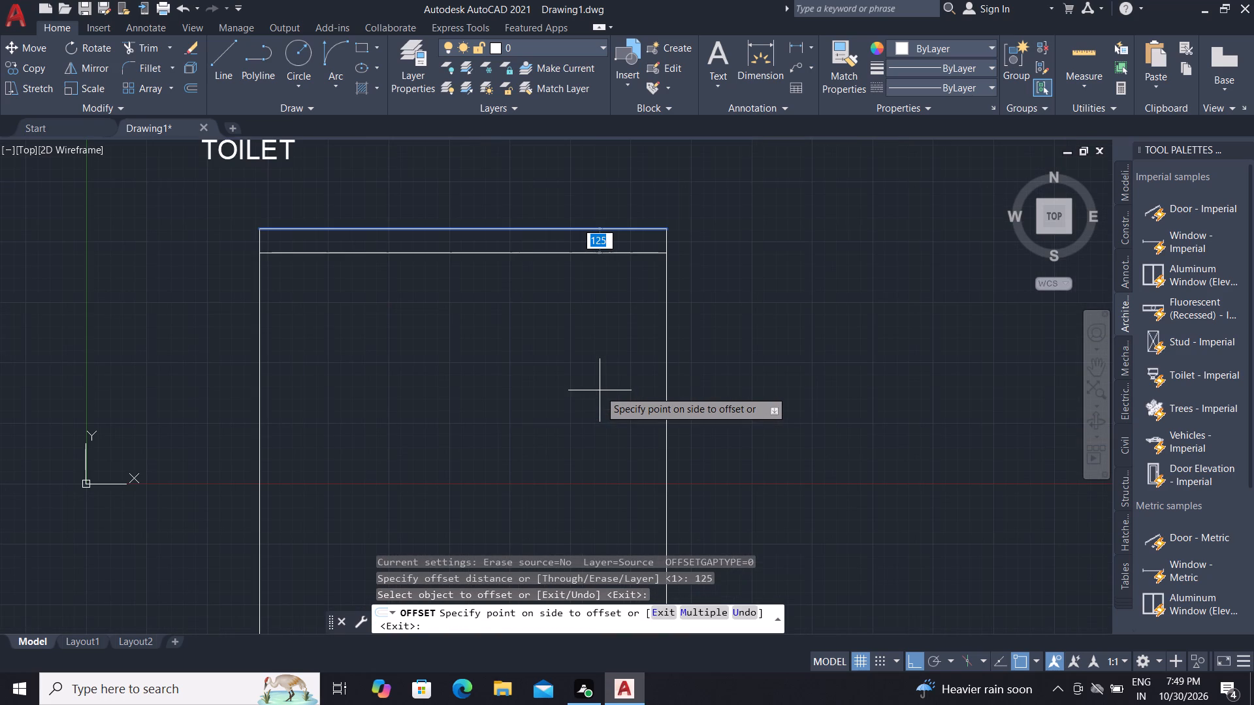
left_click(600, 390)
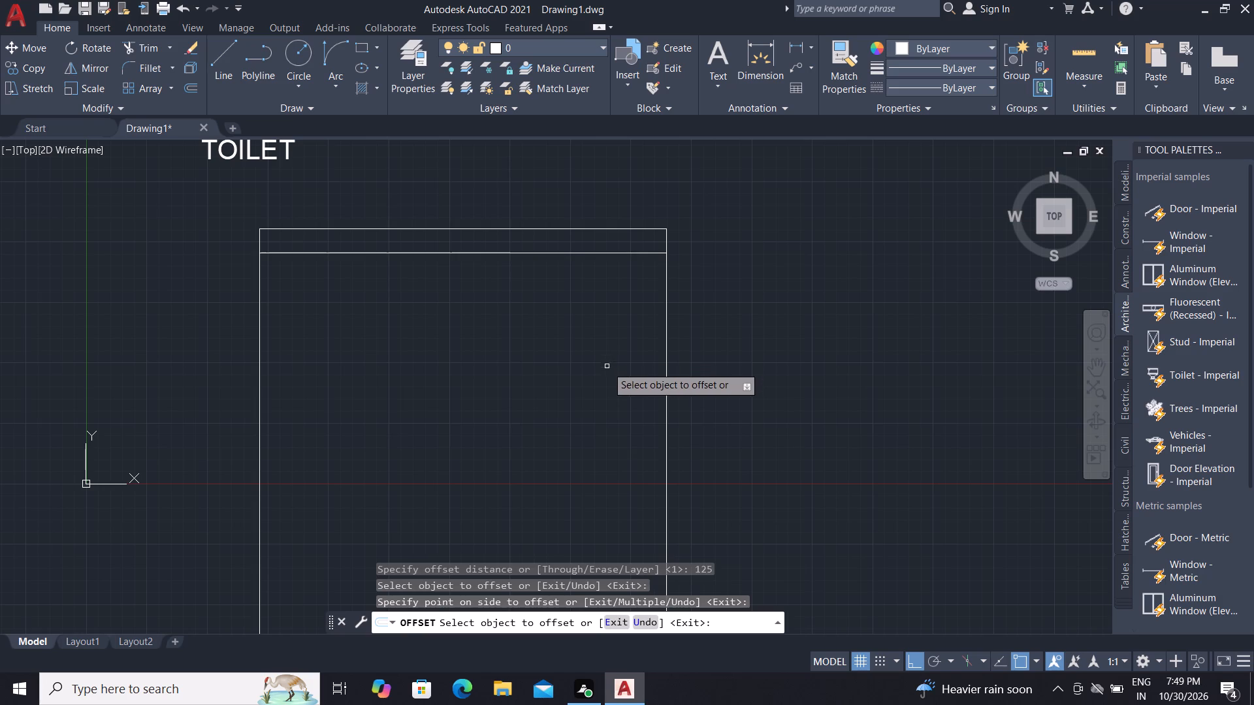
key("Escape")
key("Escape")
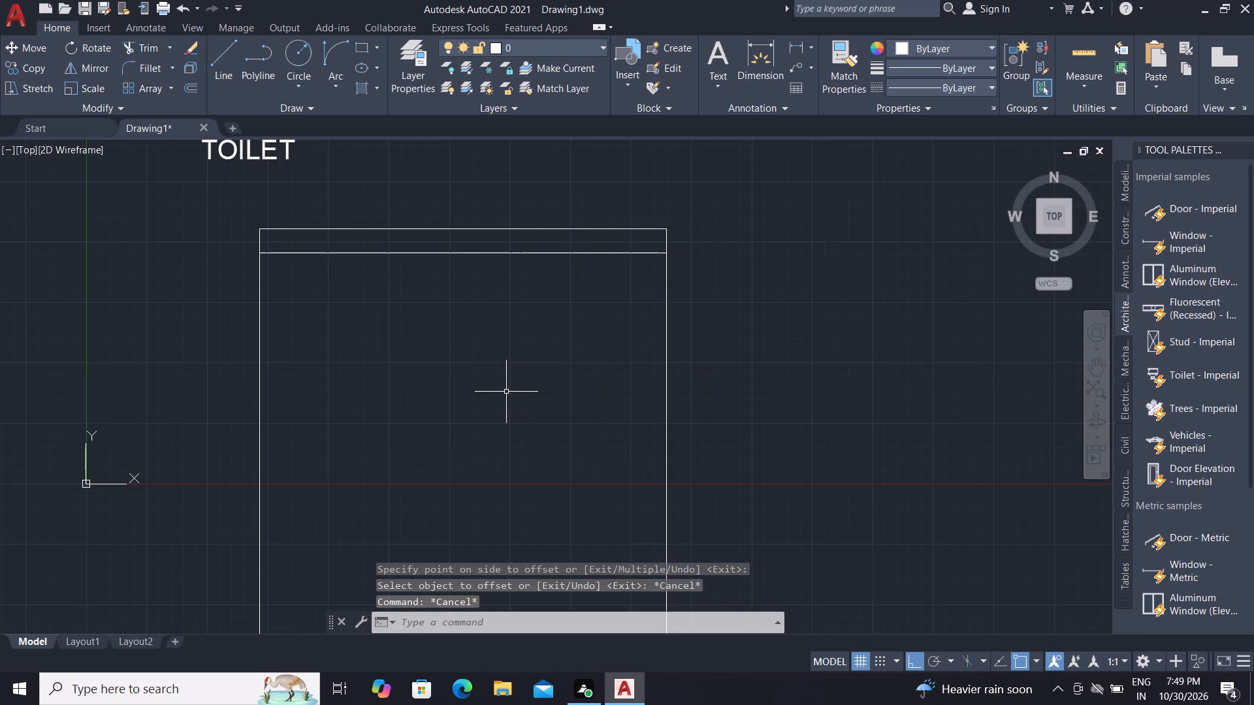
key("Escape")
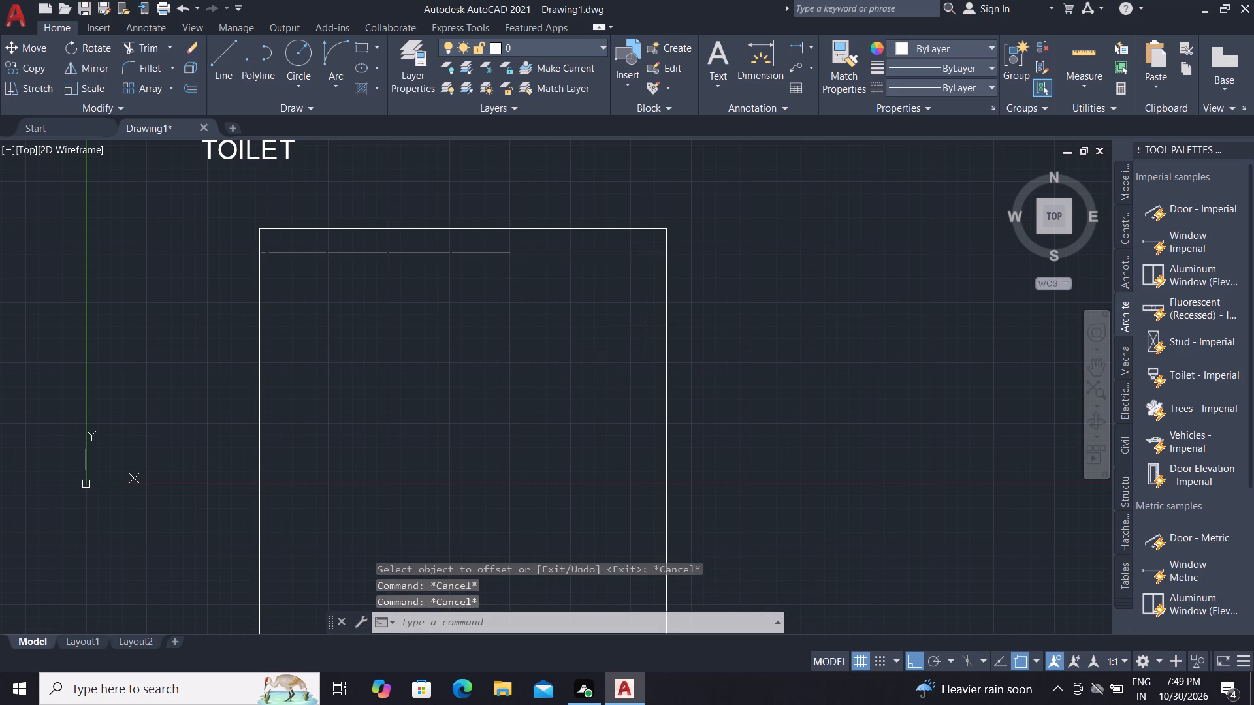
Offset the inner horizontal line just below the rectangle's top edge 1100 downward.
key("o")
key("space")
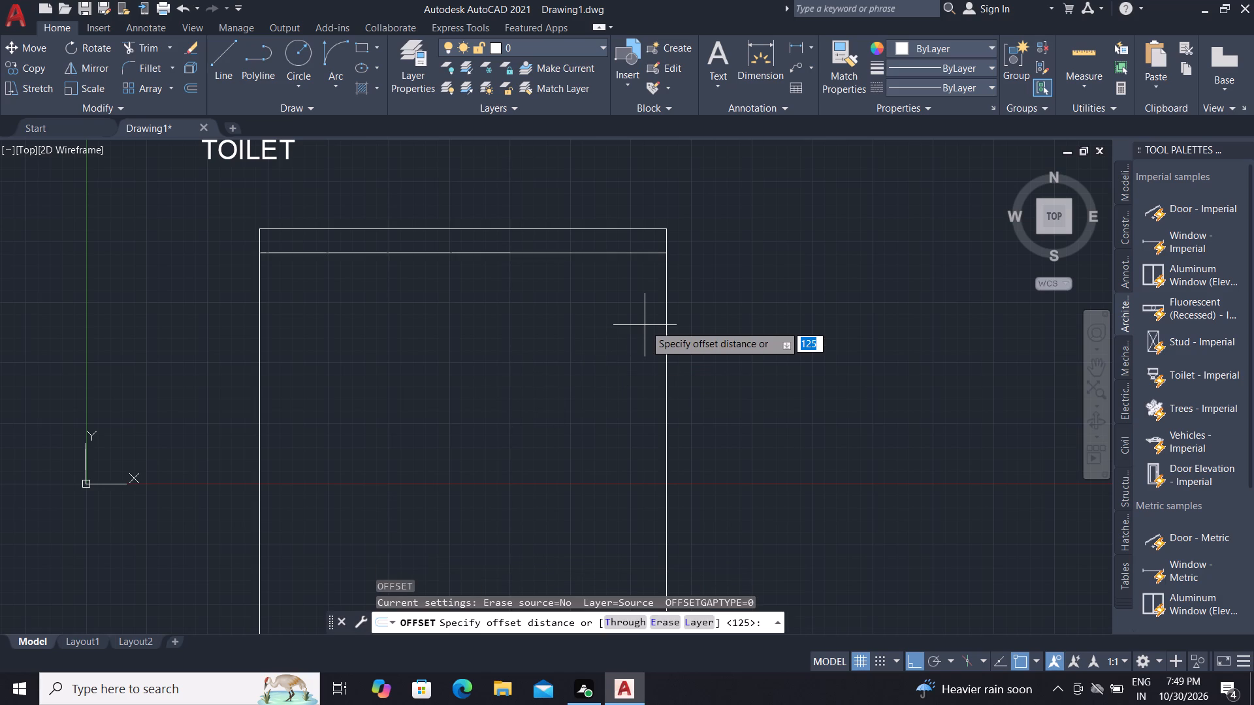
type("11")
type("00")
key("space")
left_click(646, 255)
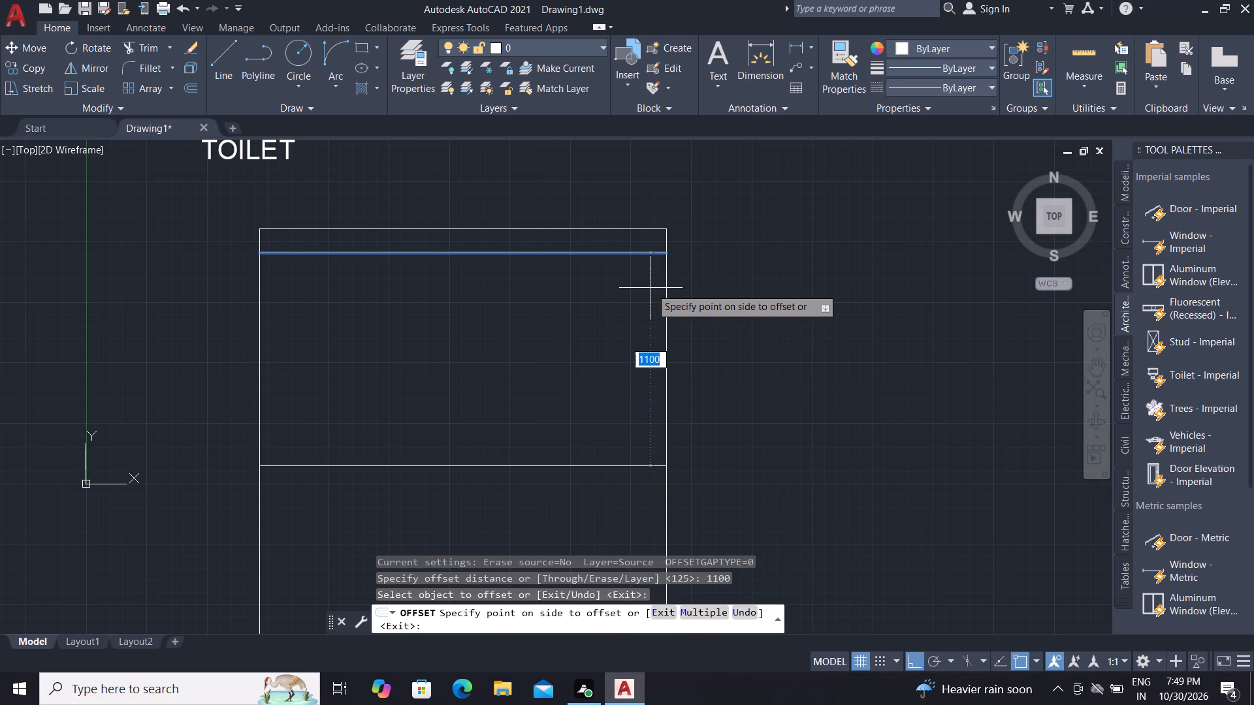
left_click(615, 369)
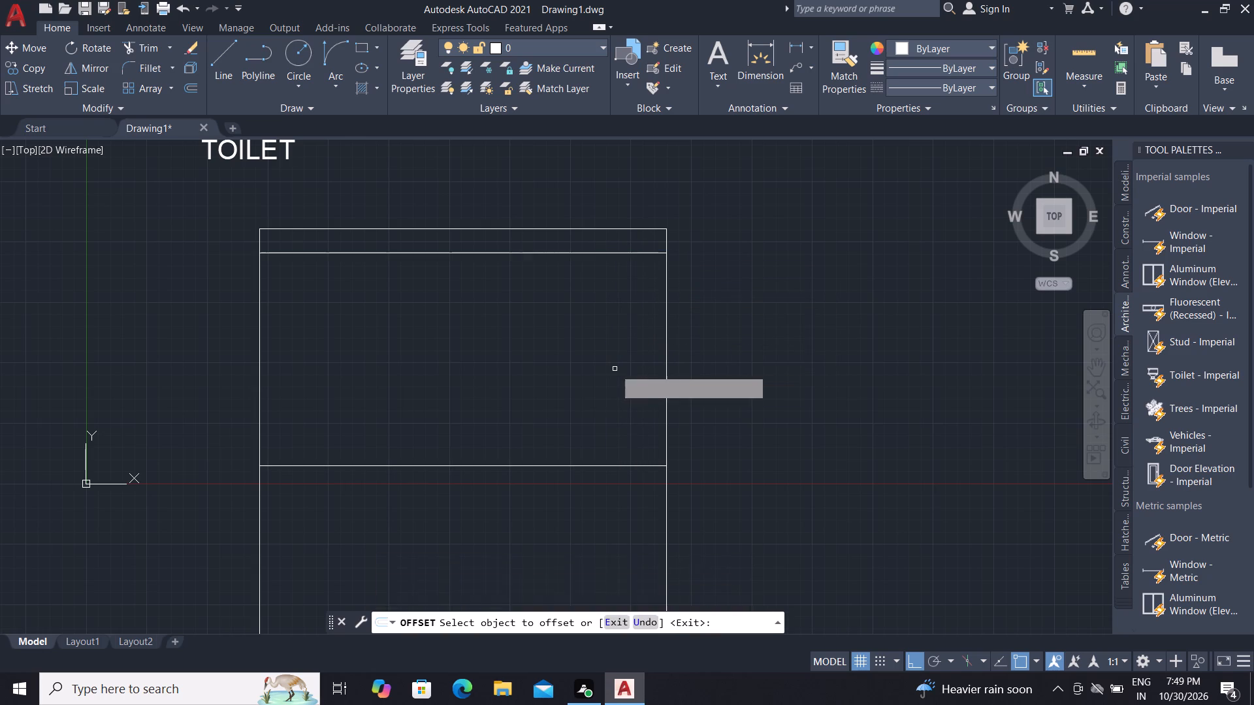
key("Escape")
key("Escape")
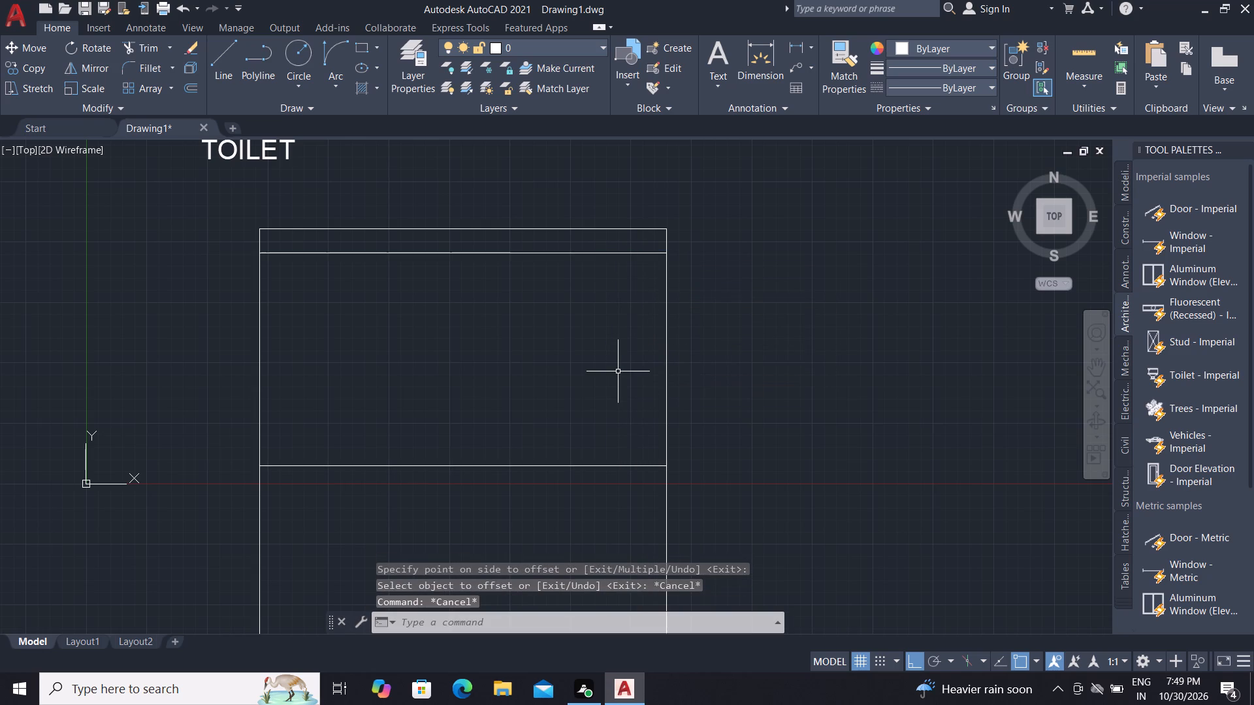
middle_click(642, 378)
Offset the inner horizontal line just below the rectangle's top edge 325 downward.
key("Escape")
key("o")
key("space")
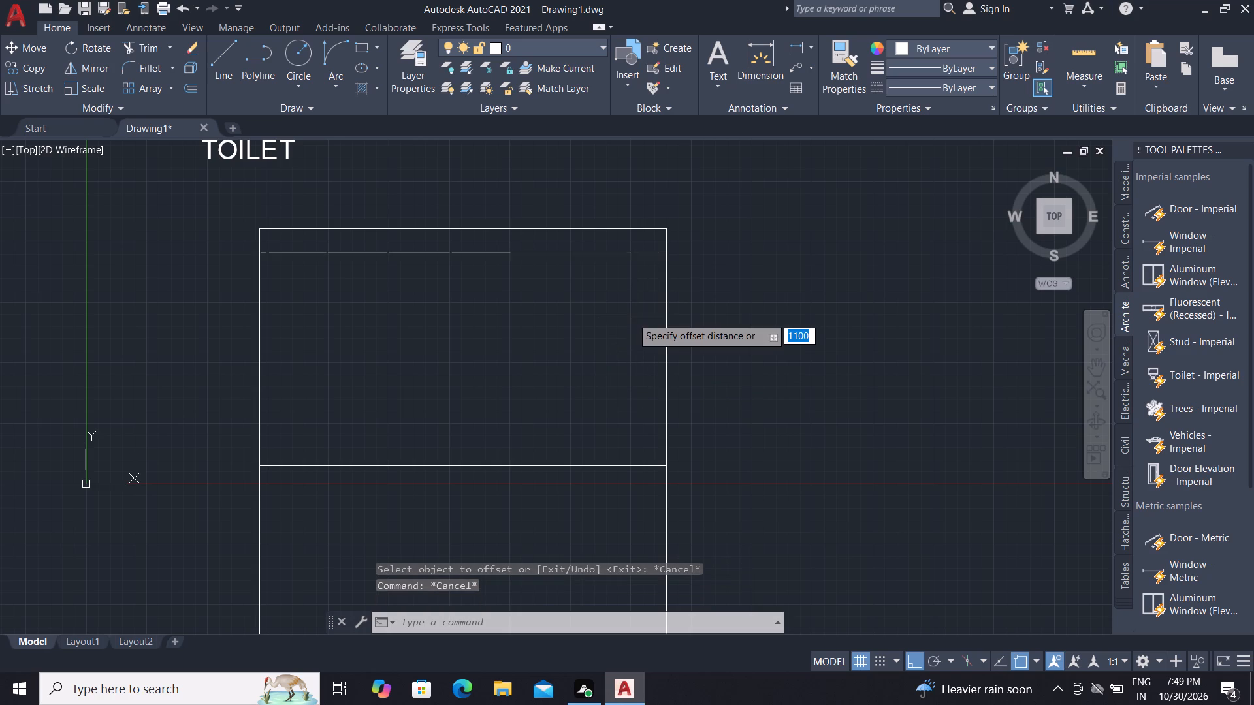
key("3")
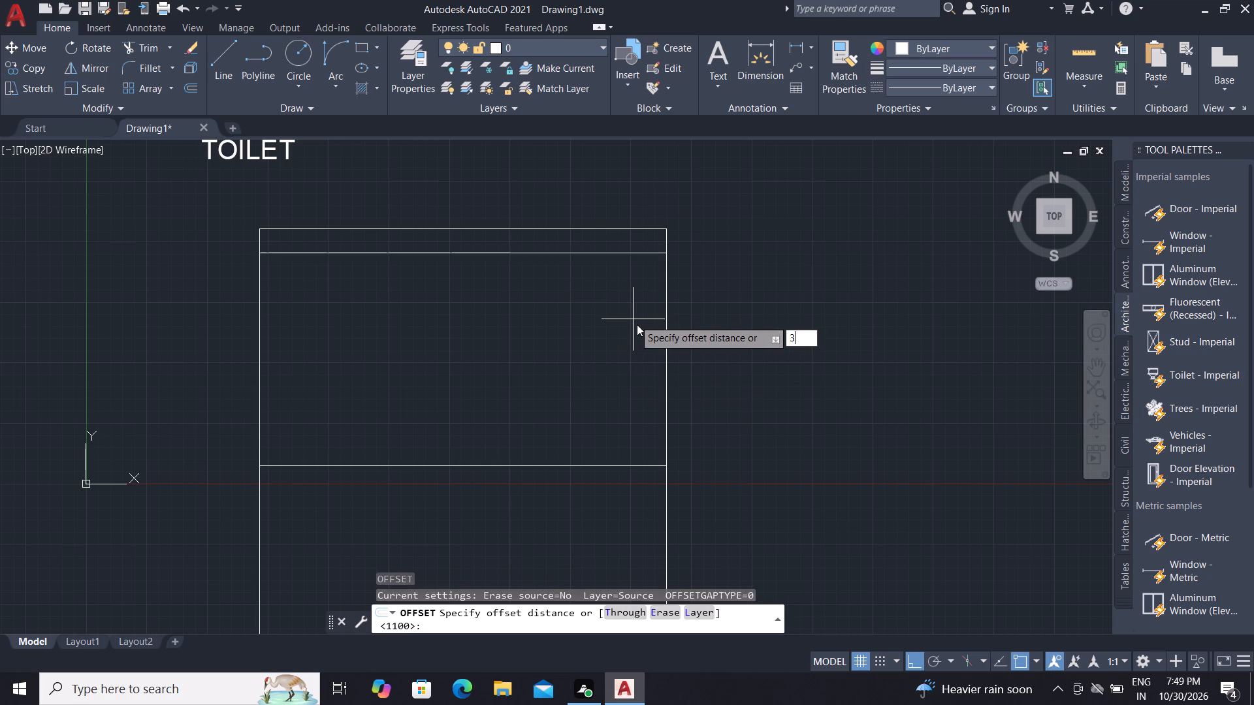
key("2")
type("5")
key("space")
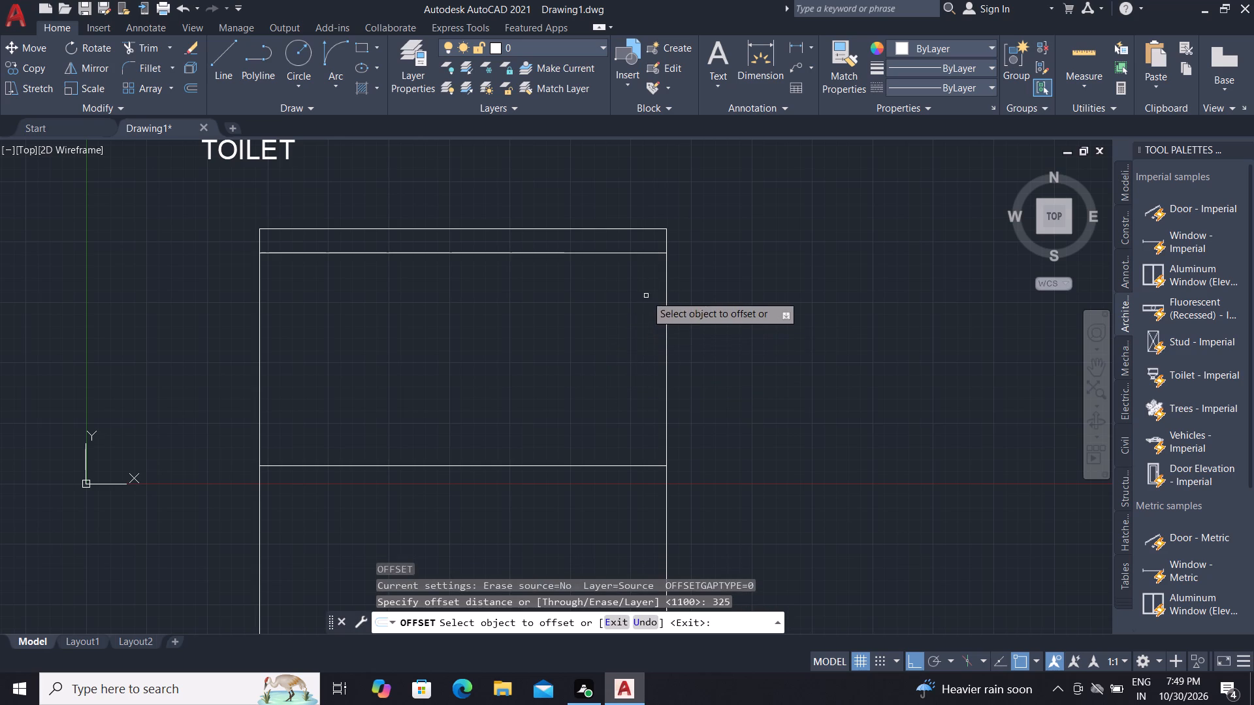
left_click(639, 254)
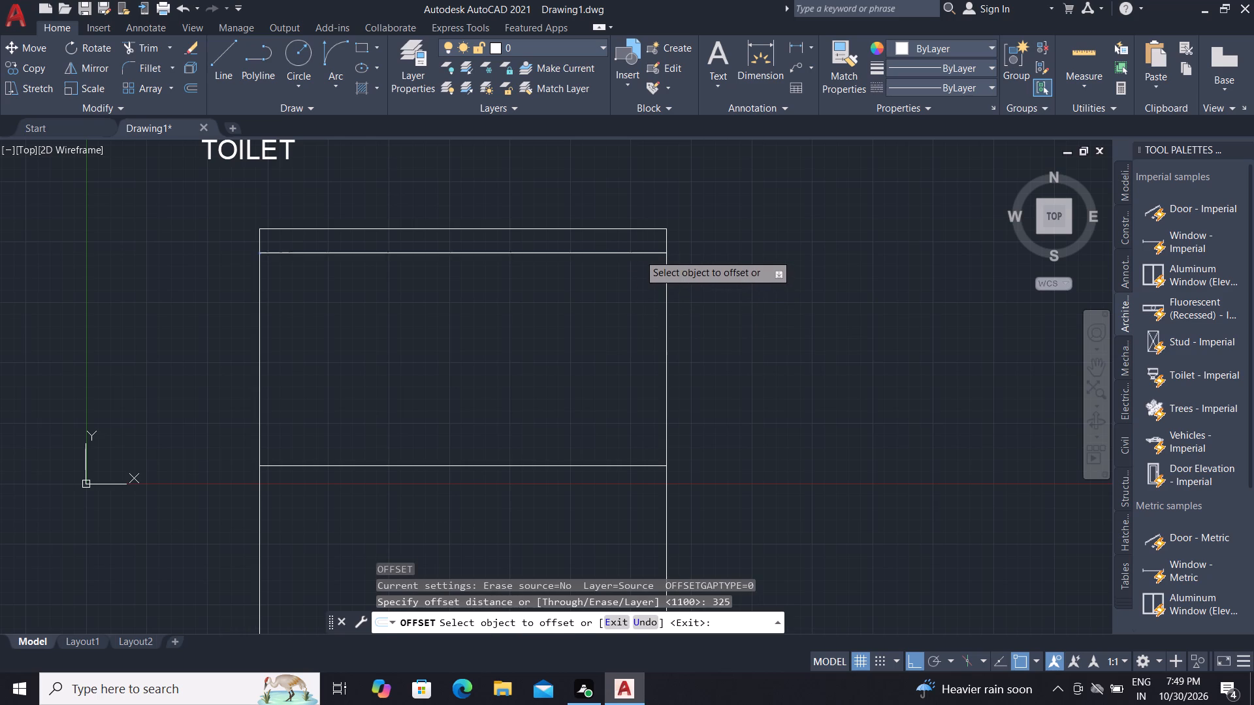
left_click(647, 354)
key("Escape")
key("Escape")
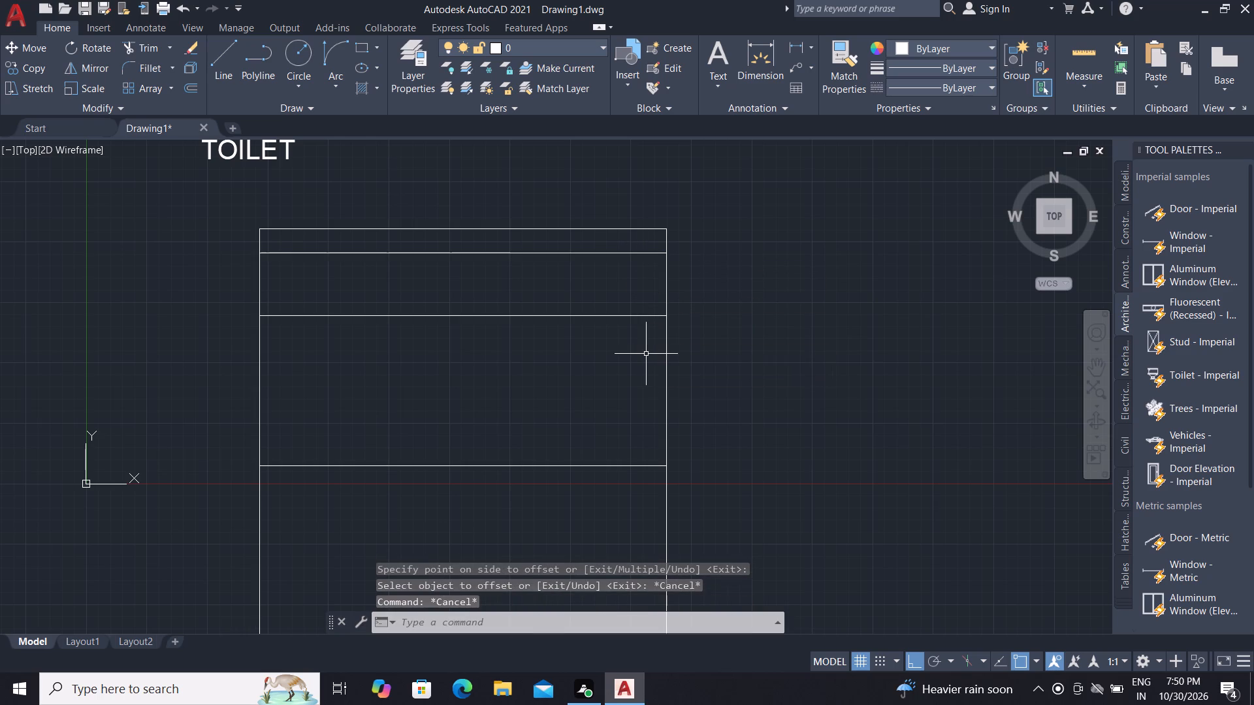
Offset the rectangle's left vertical line 230 to both sides and its right vertical line 230 inward.
type("O")
key("space")
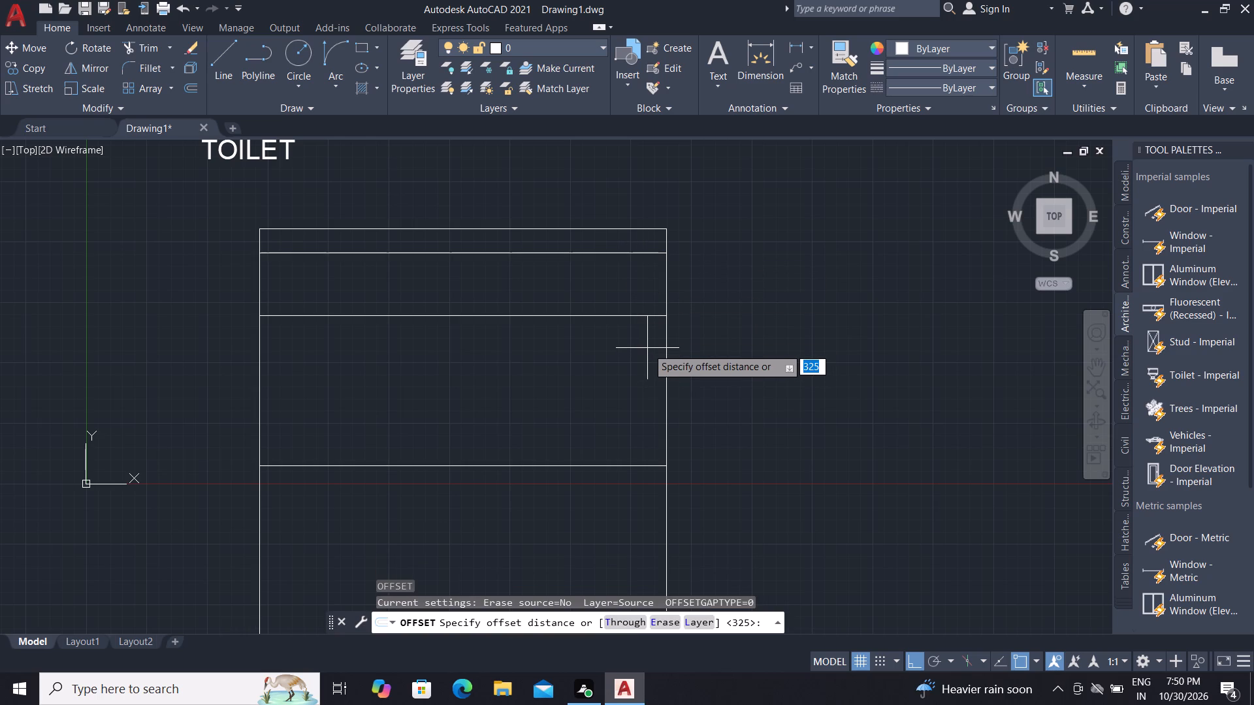
type("23E0")
key("BackSpace")
key("BackSpace")
type("0")
key("space")
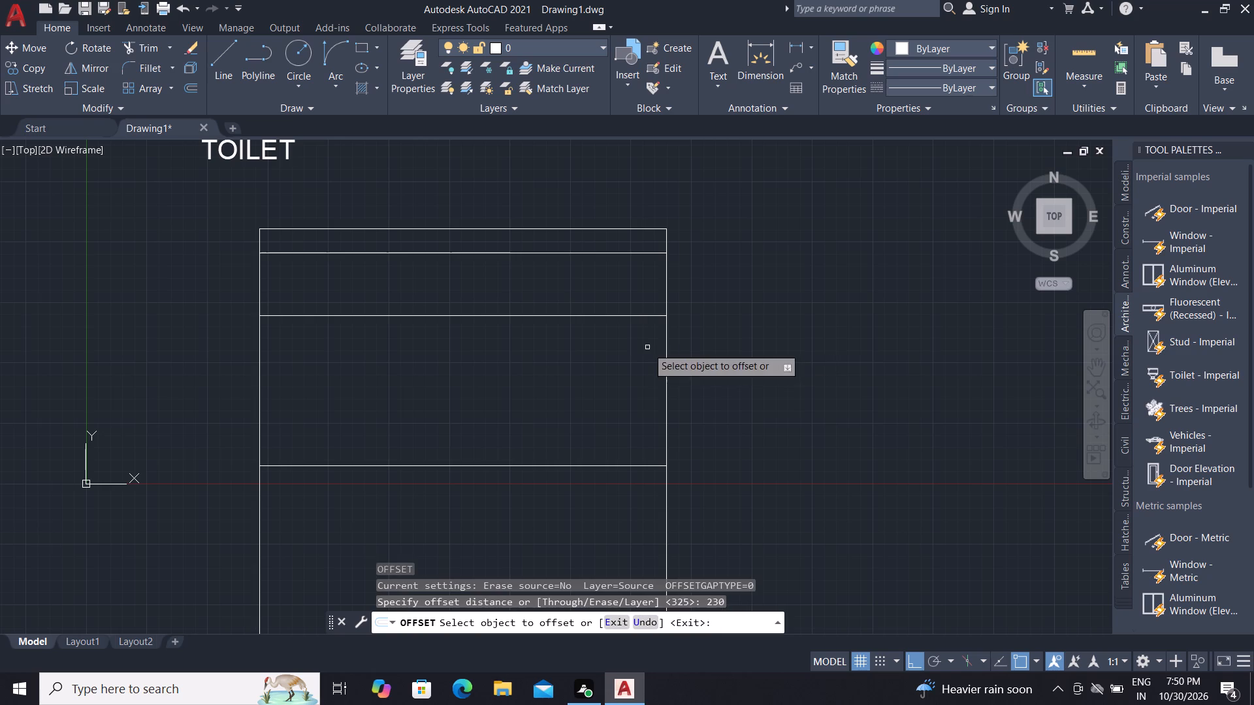
left_click(259, 383)
left_click(110, 358)
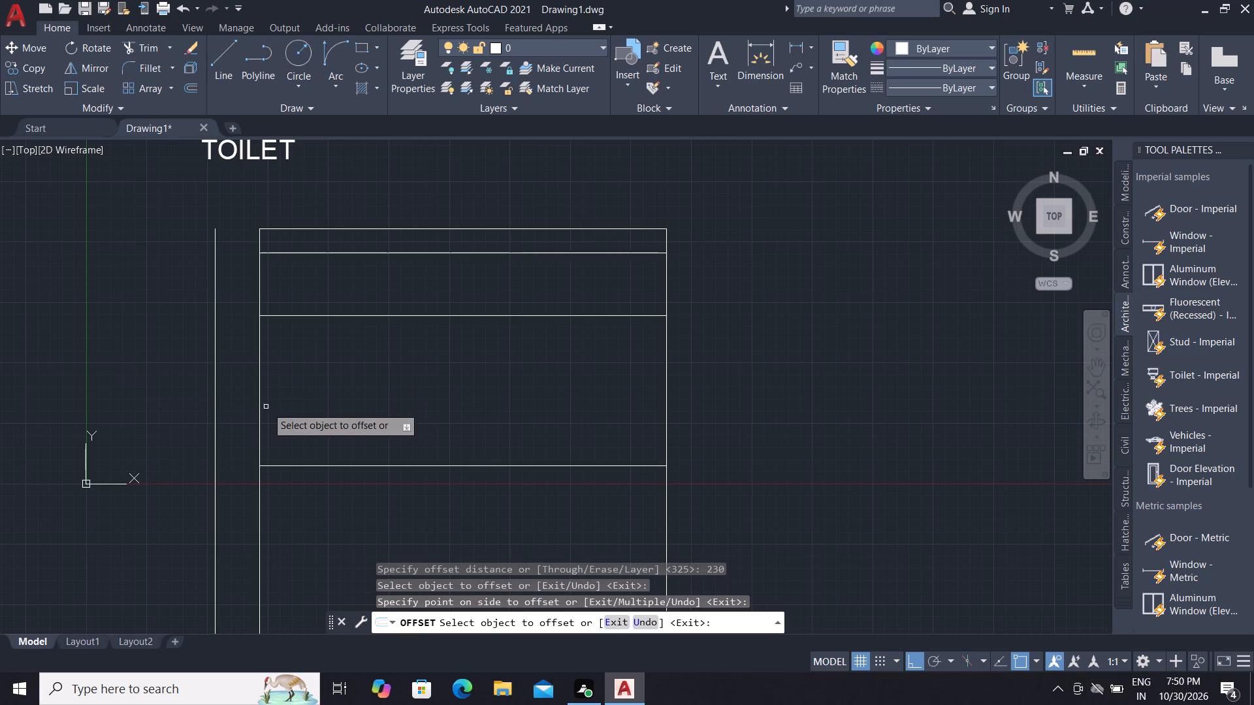
left_click(259, 401)
left_click(360, 399)
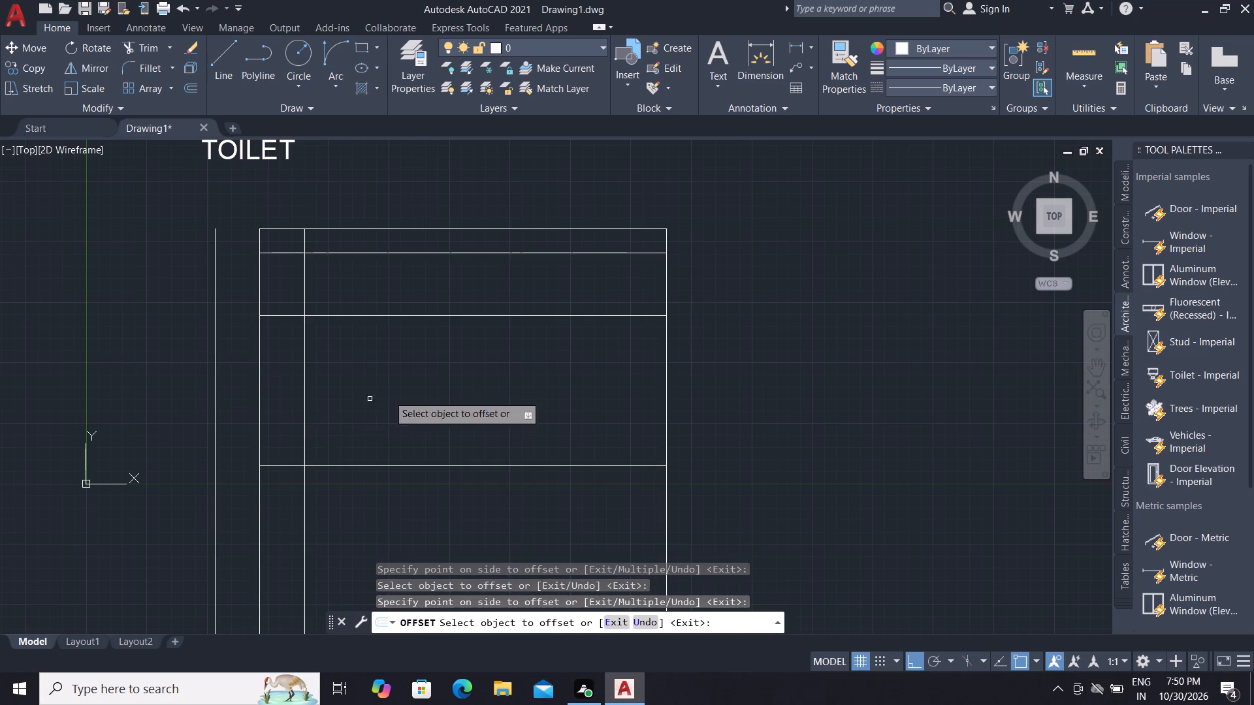
left_click(668, 381)
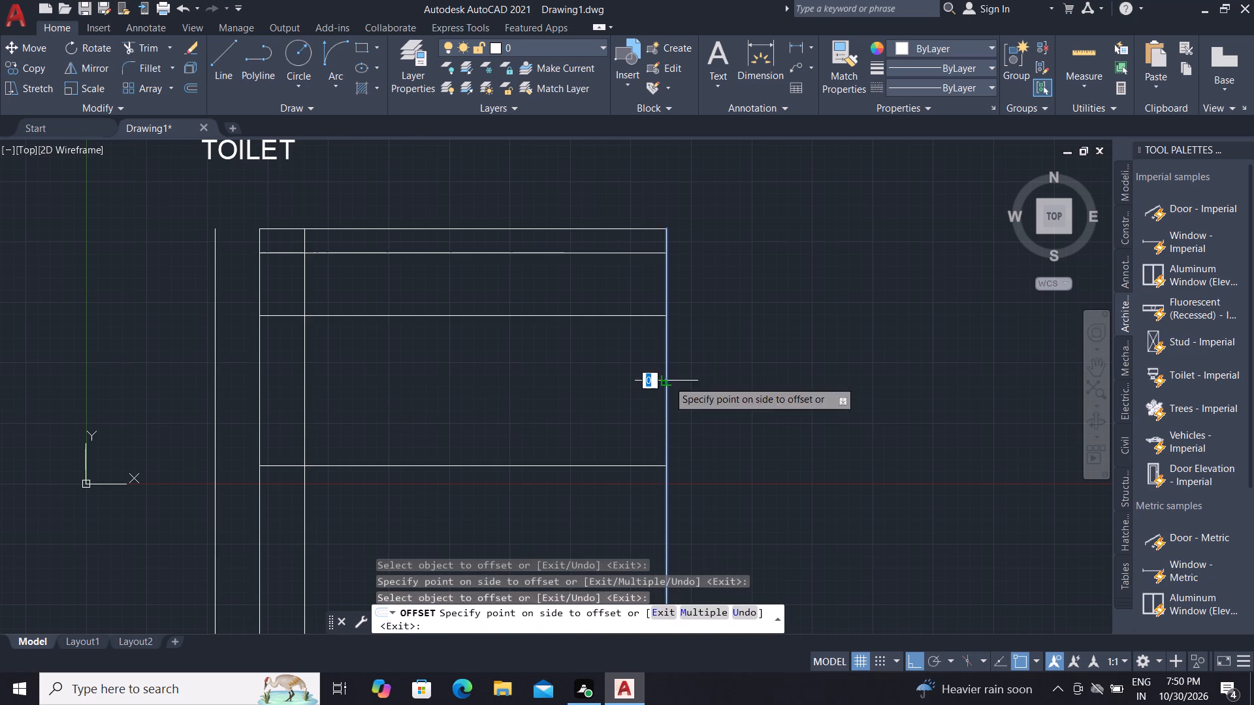
left_click(587, 384)
key("grave")
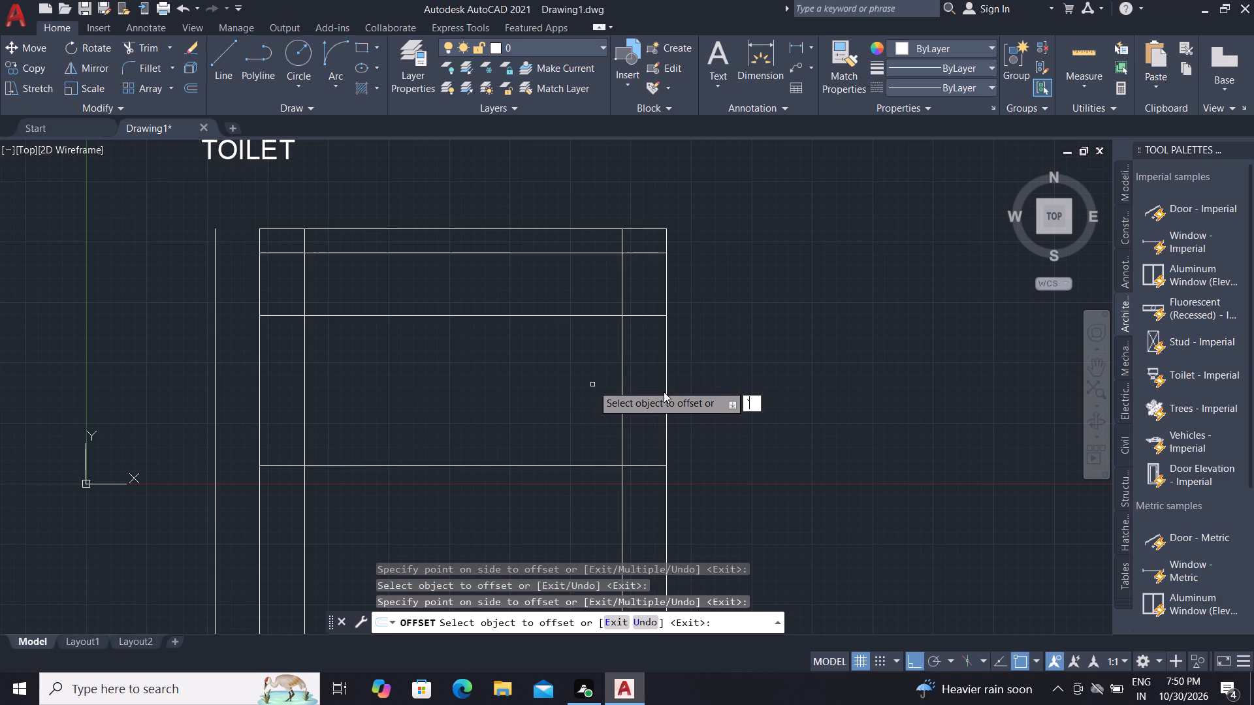
key("Escape")
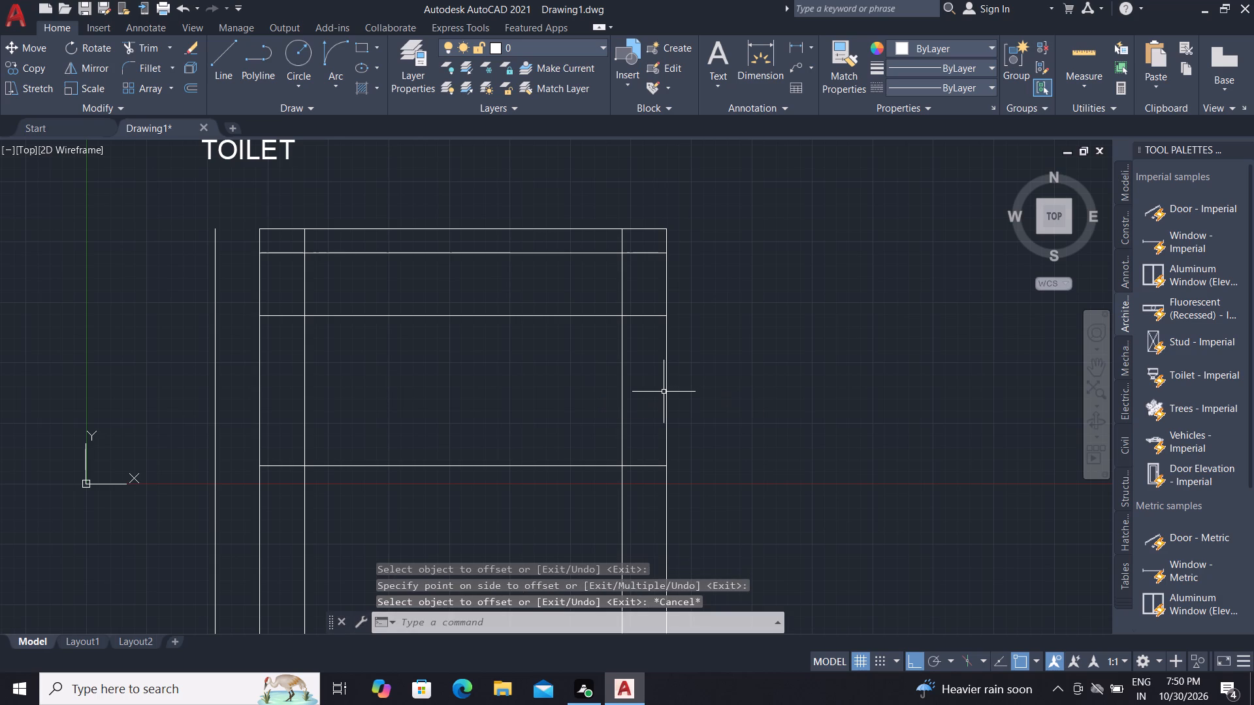
Offset the rectangle's right vertical line 400 outward.
type("O")
key("space")
type("400")
key("space")
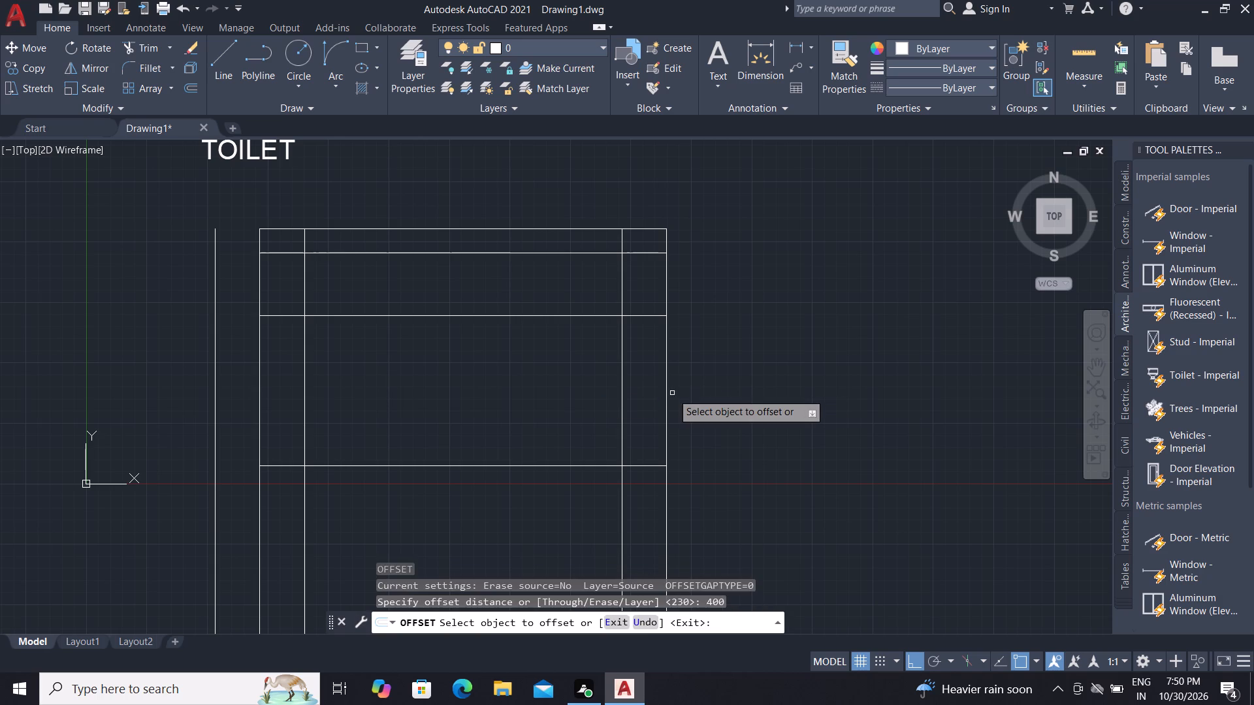
left_click(672, 393)
left_click(666, 390)
left_click(844, 418)
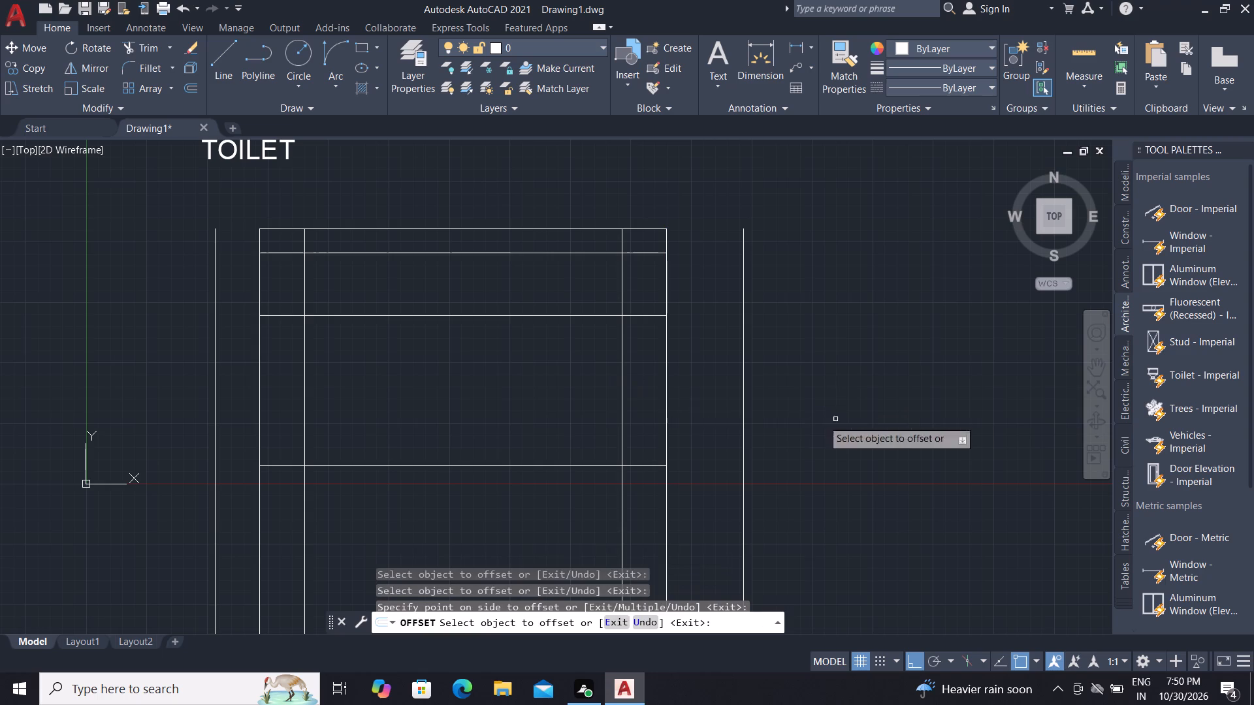
Offset the vertical line outside the rectangle's left edge 400 outward.
left_click(214, 444)
left_click(122, 456)
key("Escape")
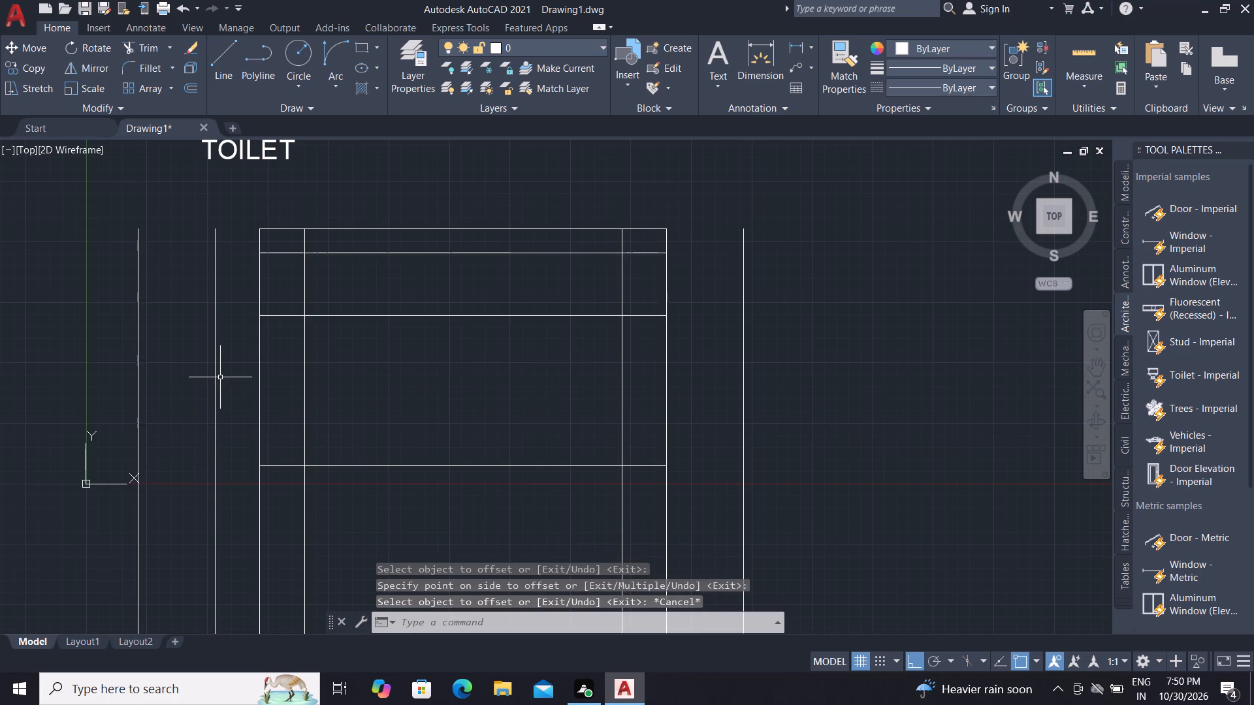
Remove the intermediate vertical line between the new outermost left line and the rectangle's left edge with Trim.
key("t")
type("R")
key("space")
left_click(214, 380)
key("Escape")
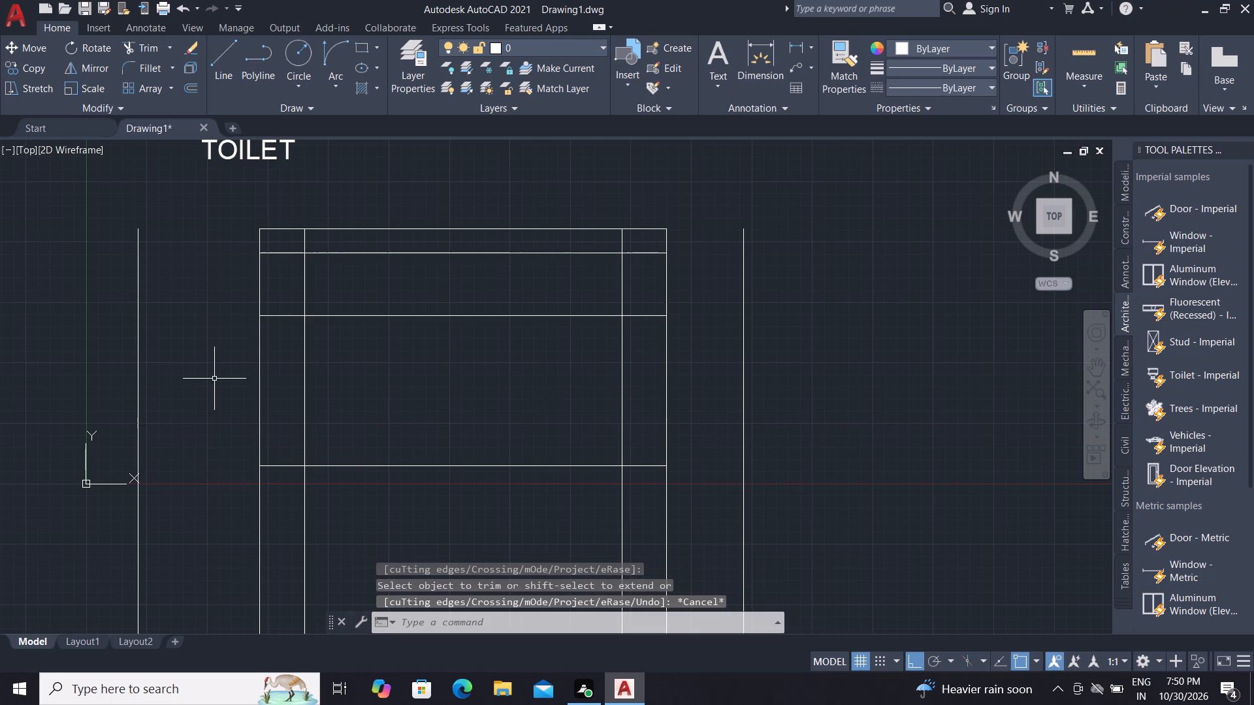
Extend the two top horizontal lines to the outermost vertical lines on both sides.
type("EX")
key("space")
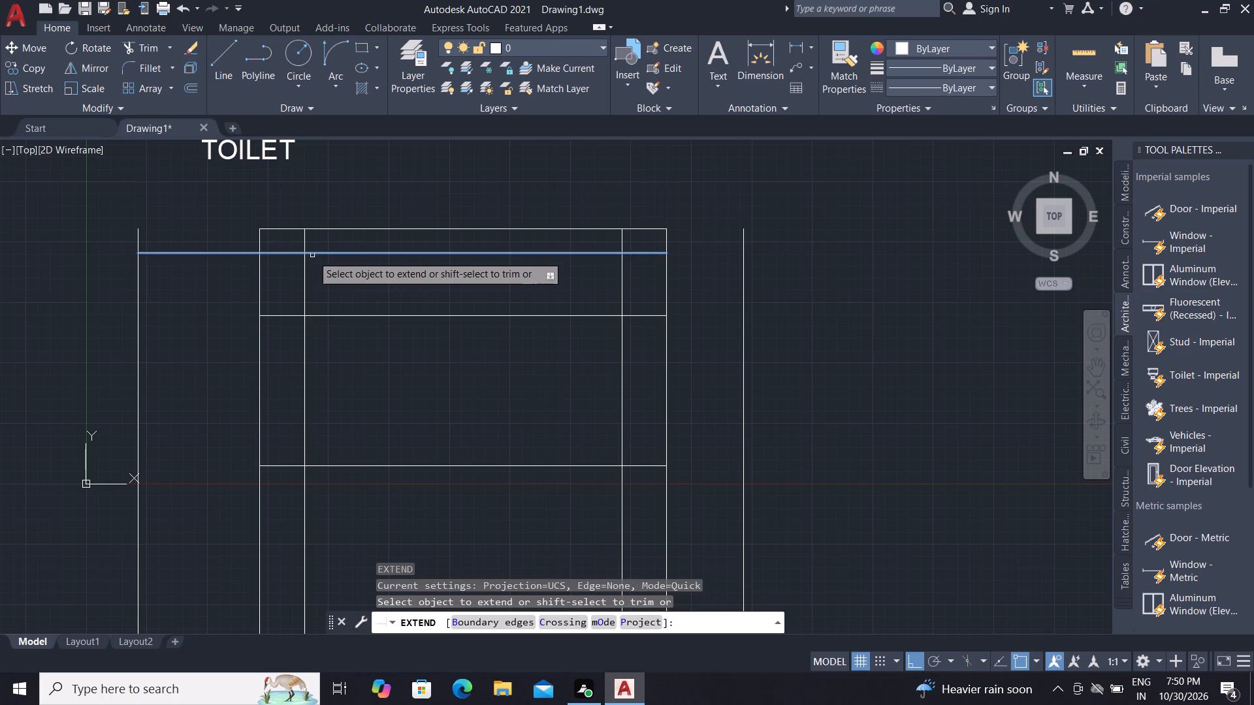
left_click(312, 255)
left_click(322, 230)
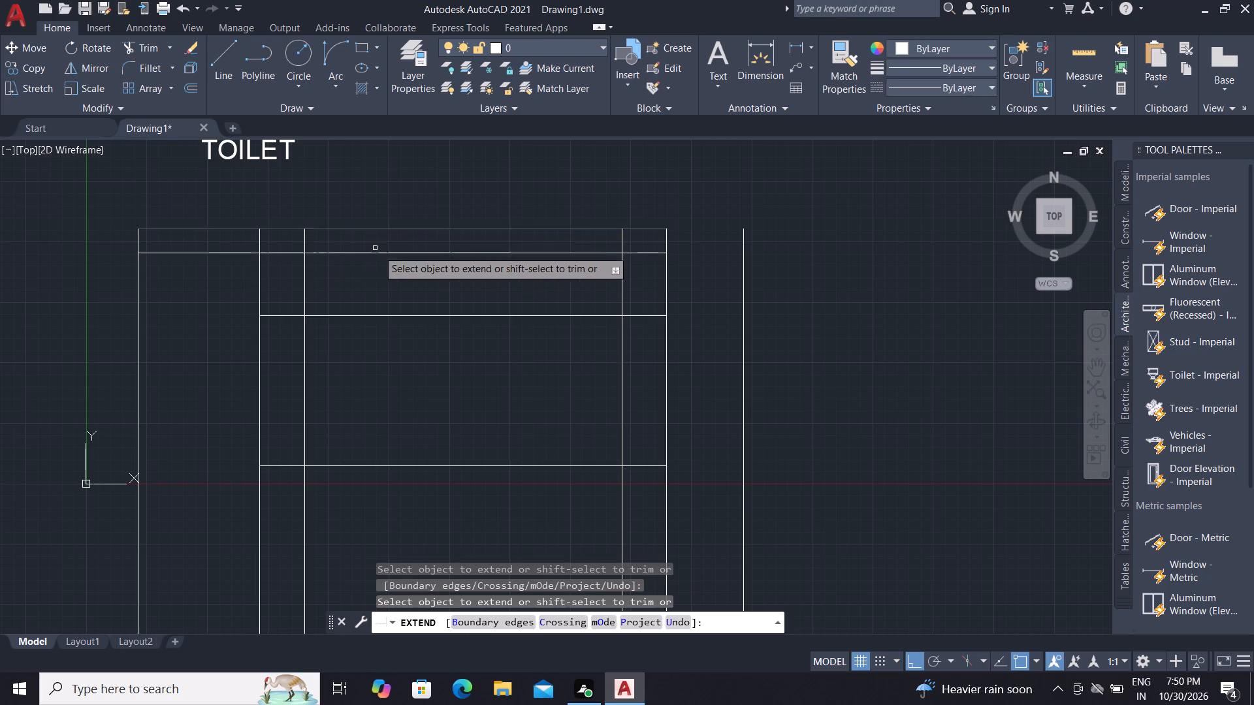
left_click(577, 251)
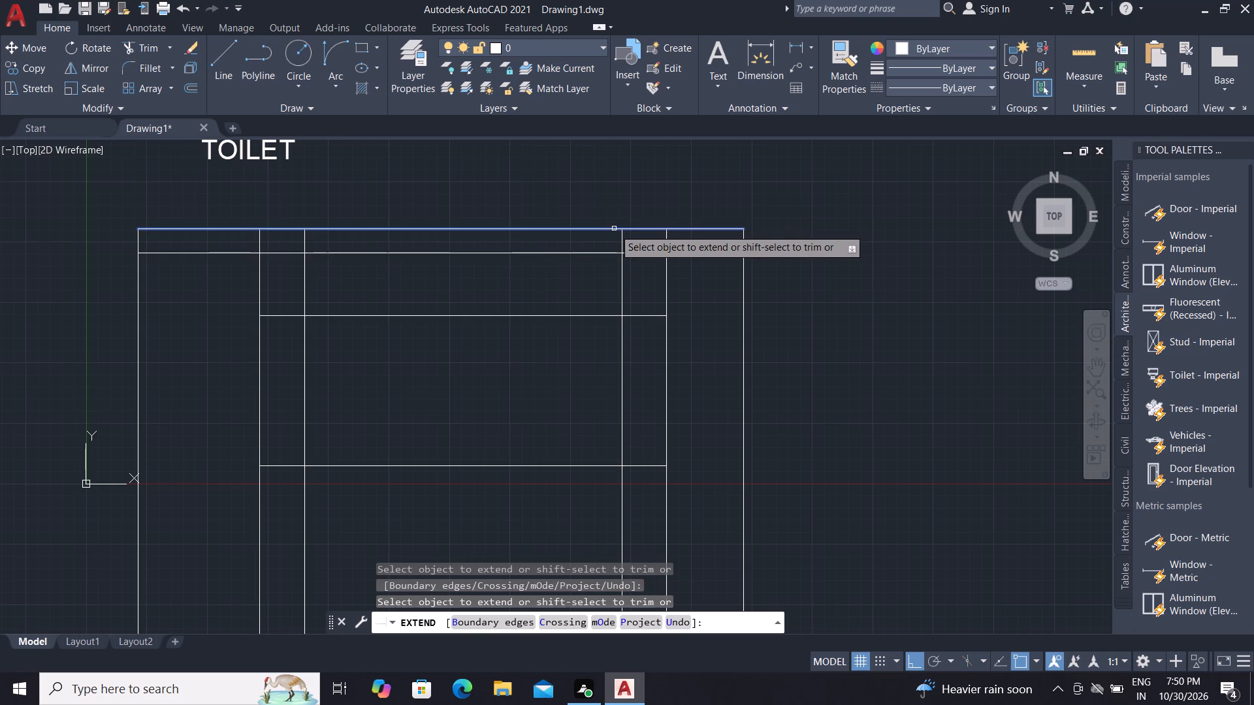
left_click(614, 228)
key("Escape")
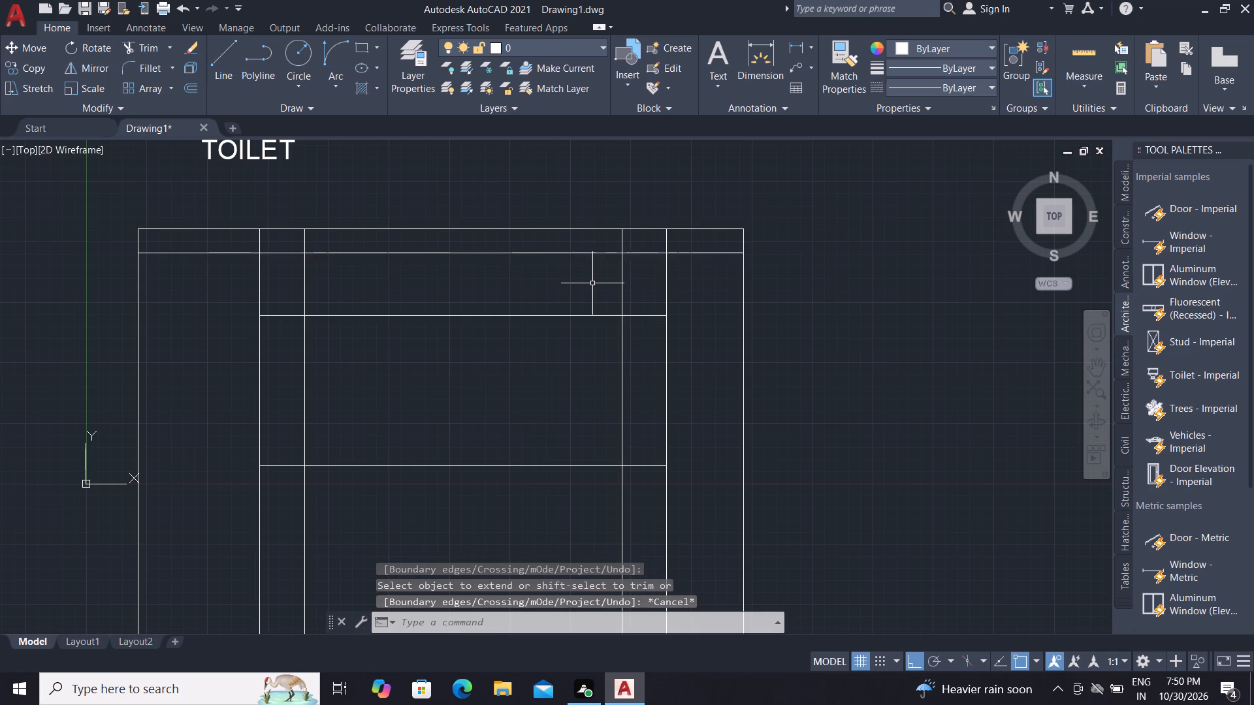
Trim the left wall junction: remove both vertical lines within the top band and the band's lower line between them.
type("TR")
key("space")
scroll(246, 250, "up", 2)
left_click(235, 234)
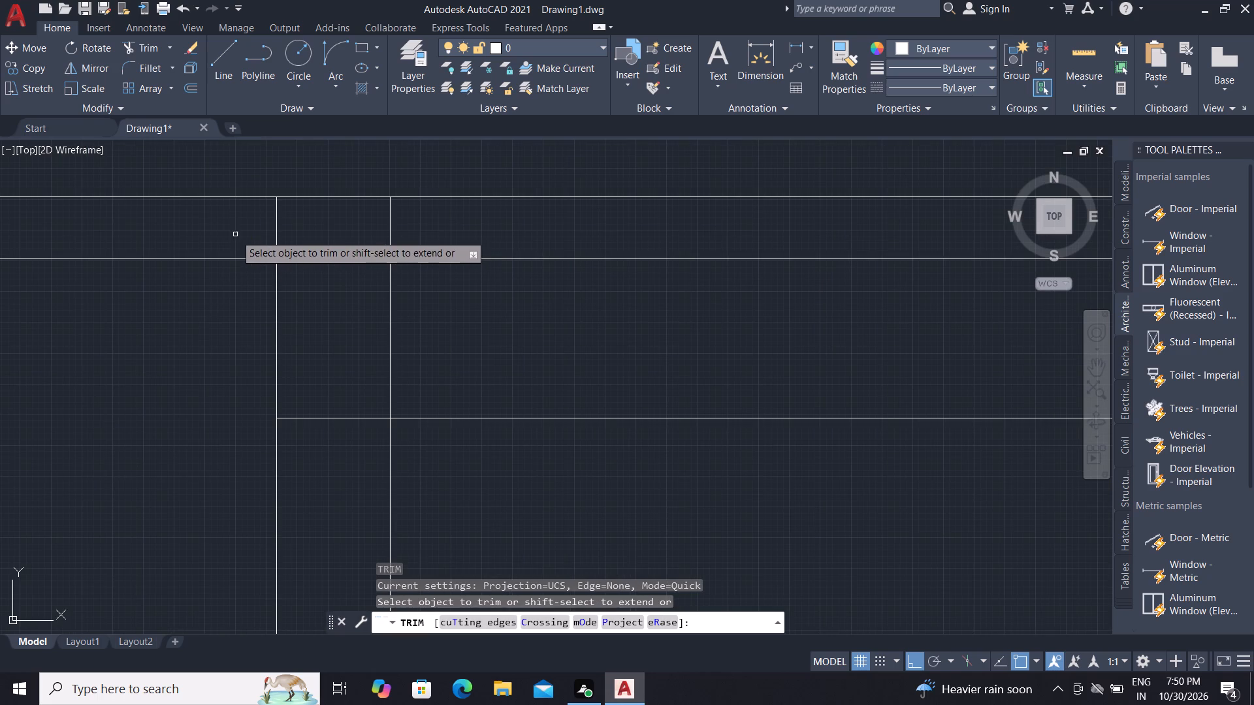
left_click(425, 236)
left_click(342, 234)
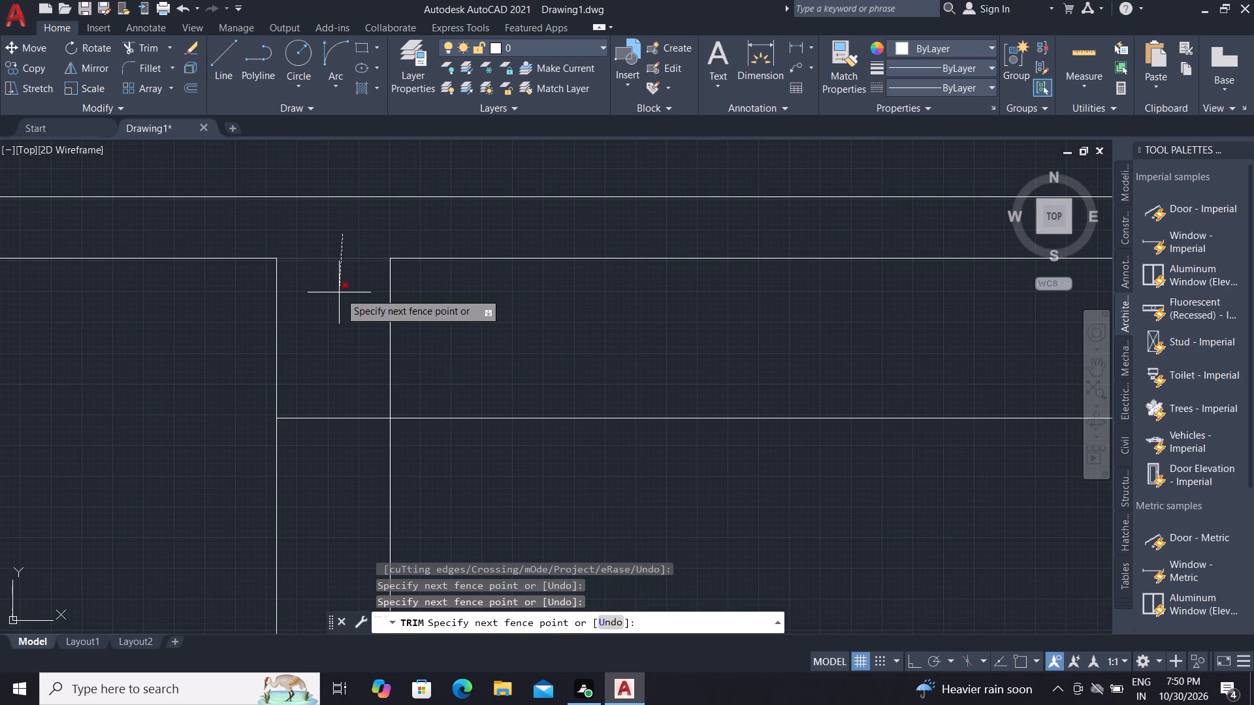
left_click(340, 292)
Trim the right wall junction the same way, opening the top band into the right wall.
scroll(362, 268, "down", 2)
scroll(709, 264, "up", 2)
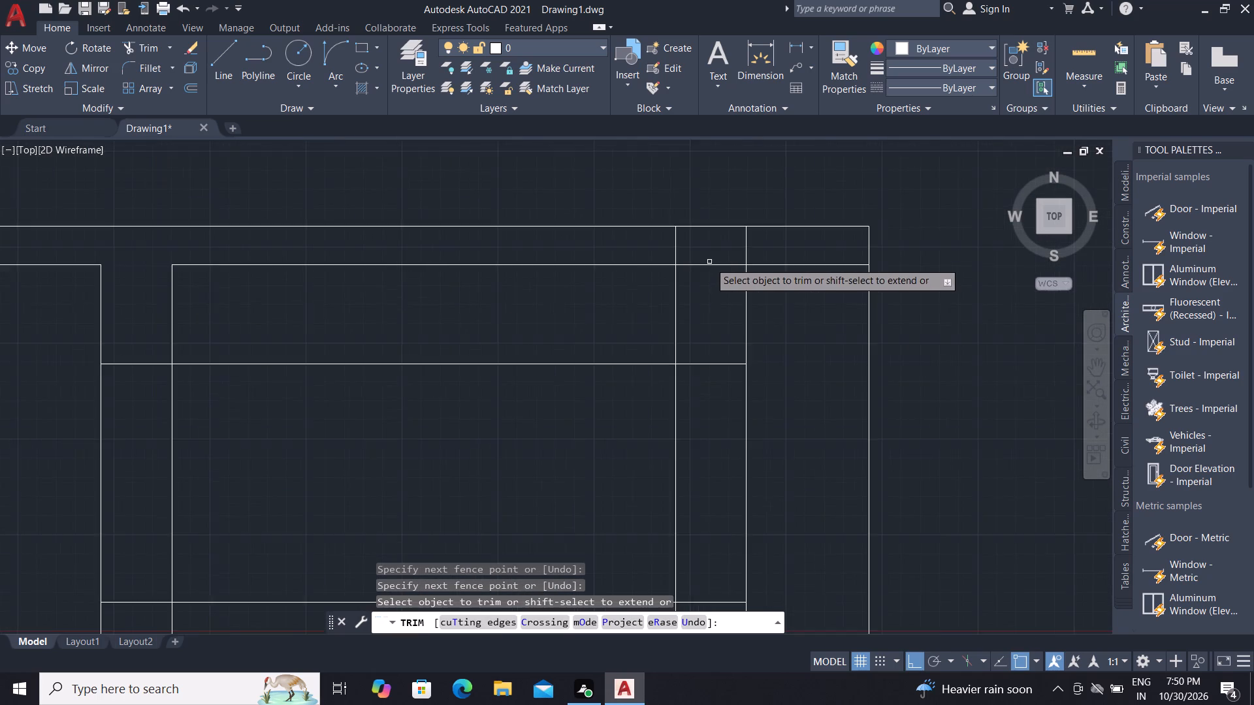
left_click(612, 234)
left_click(790, 227)
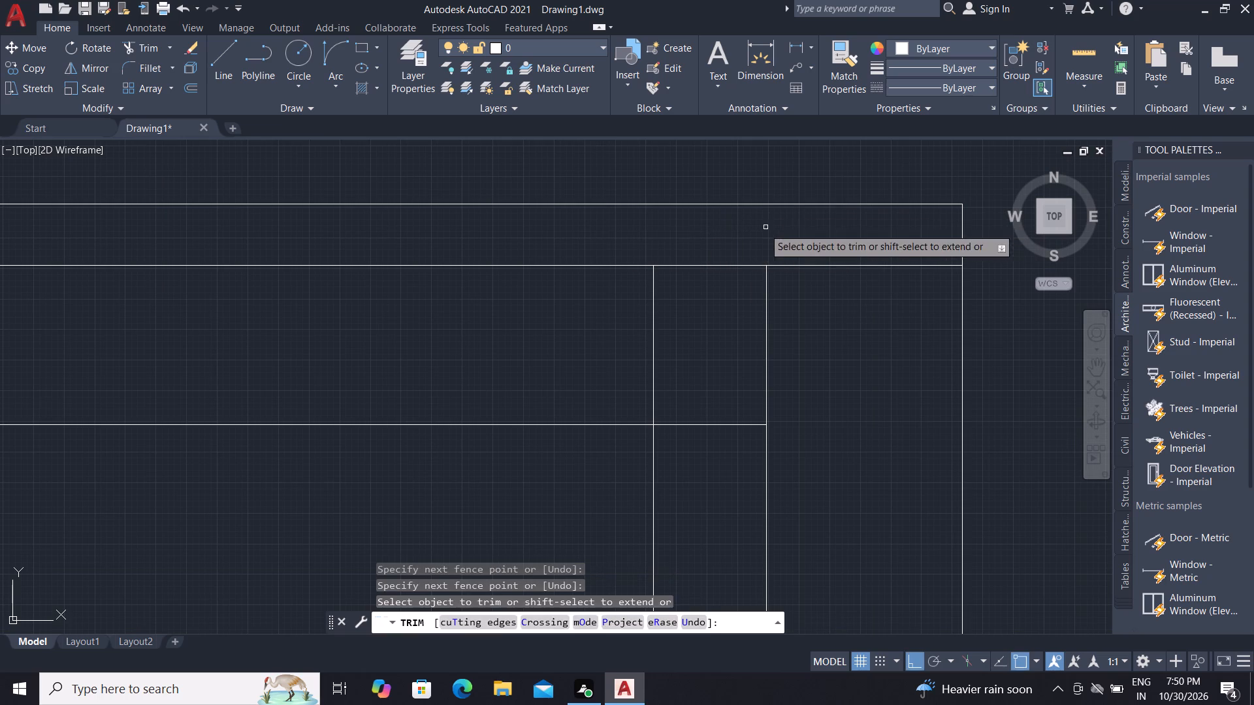
left_click(737, 234)
left_click(728, 289)
key("Escape")
key("Escape")
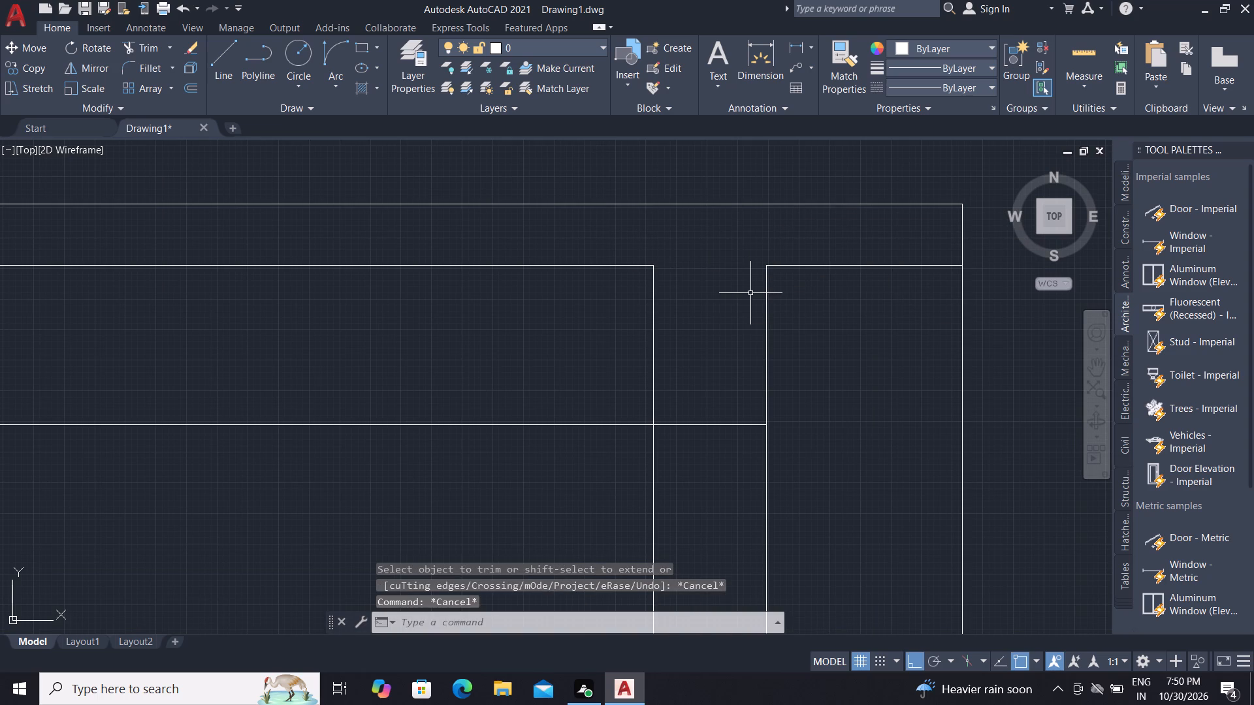
Trim the upper horizontal line between the inner wall faces, keeping only its short segments inside both walls.
scroll(750, 293, "down", 1)
key("t")
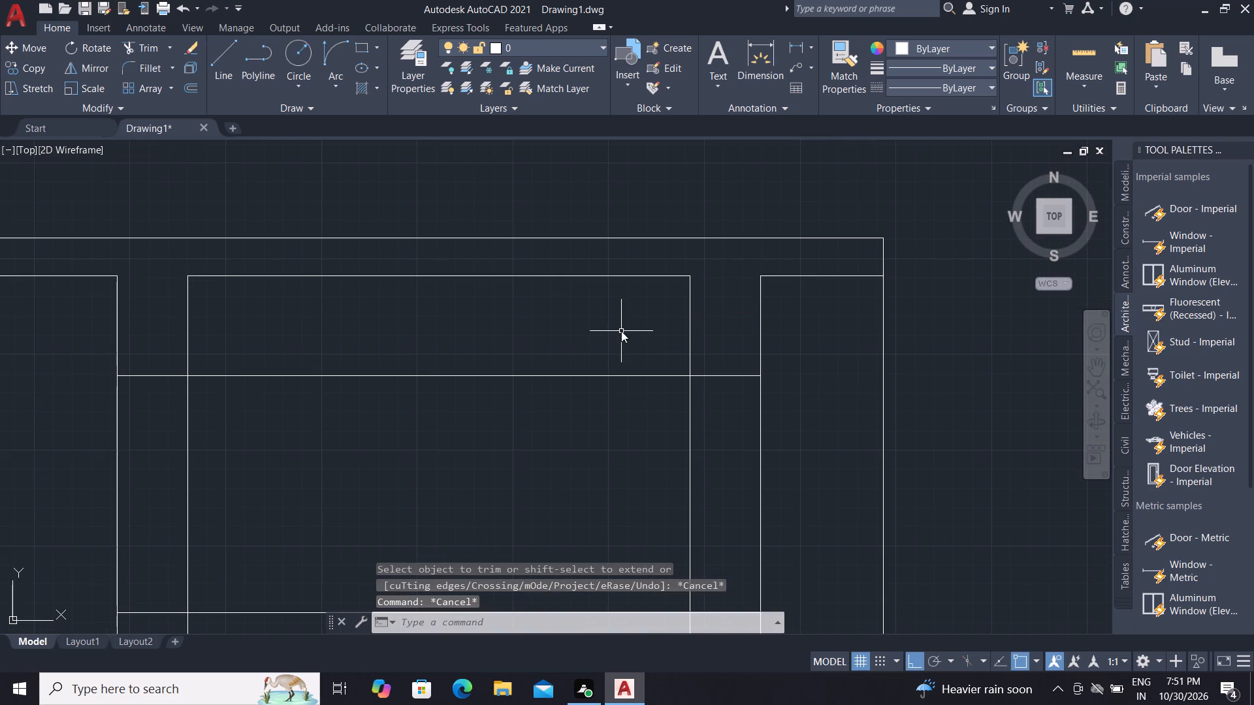
key("r")
key("space")
left_click(607, 341)
left_click(604, 394)
key("Escape")
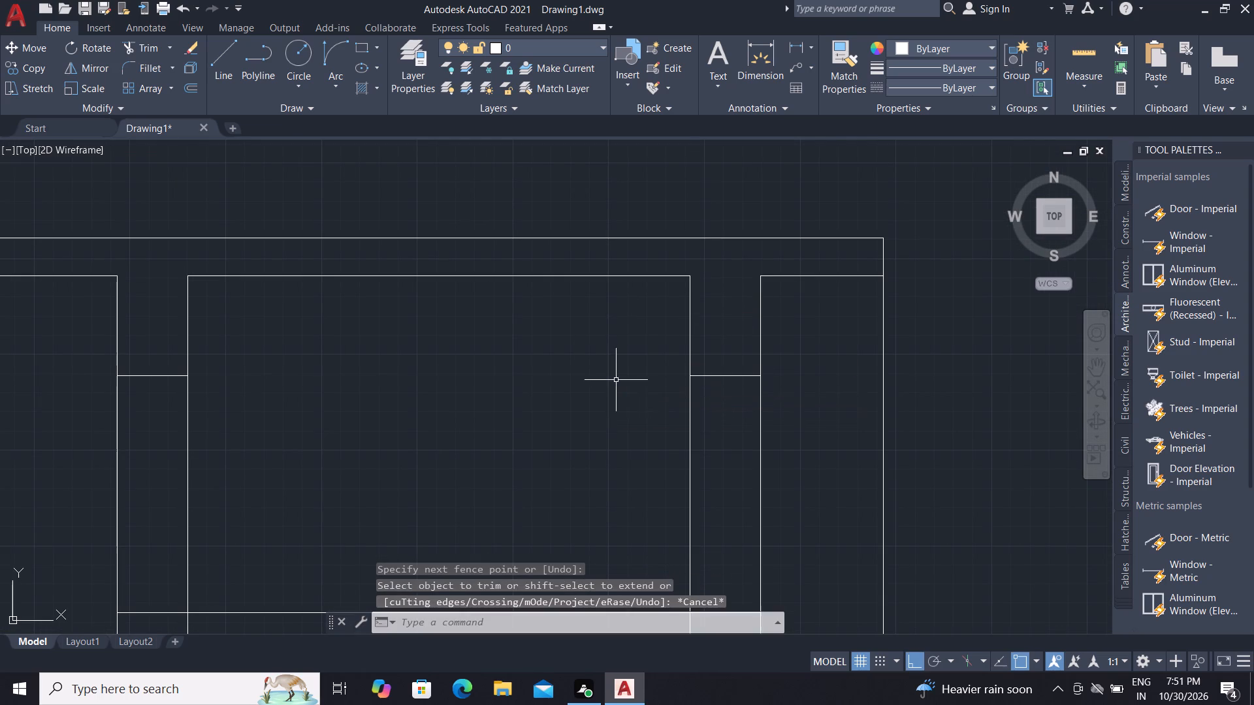
Trim the ends of the middle horizontal line inside both walls, leaving it between the inner wall faces.
scroll(618, 377, "down", 2)
middle_click_drag(612, 386, 612, 316)
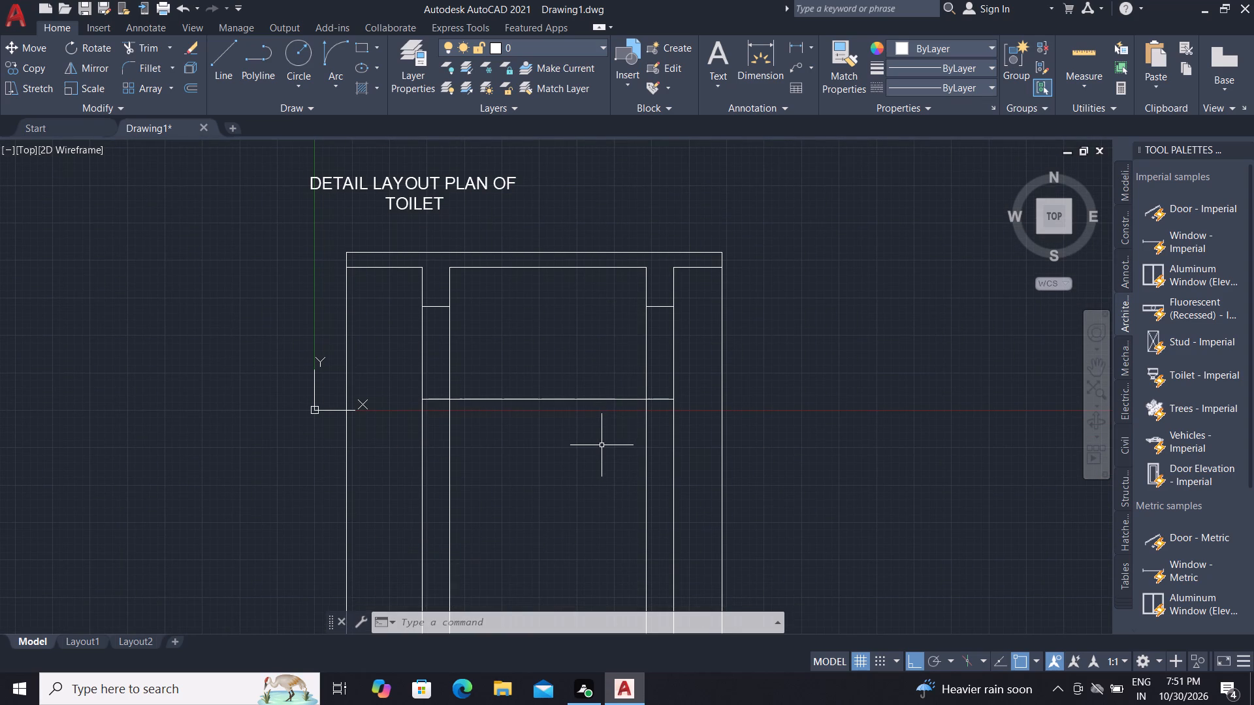
scroll(600, 445, "up", 1)
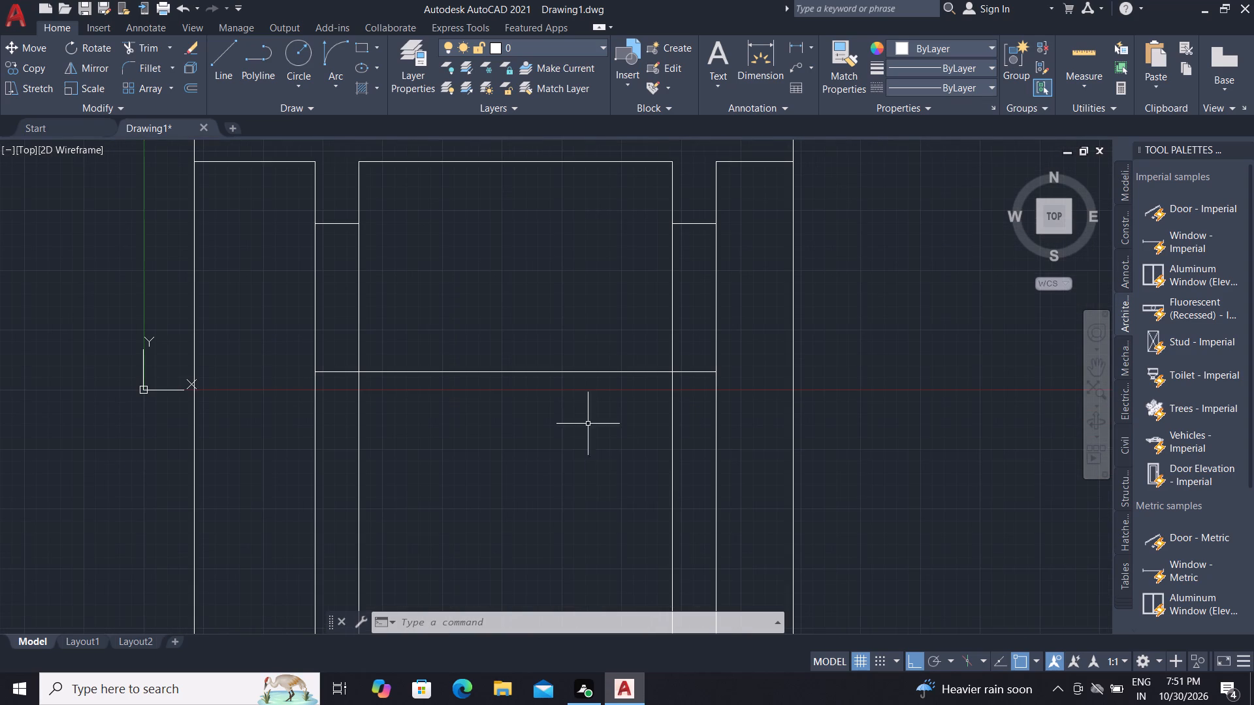
type("TR")
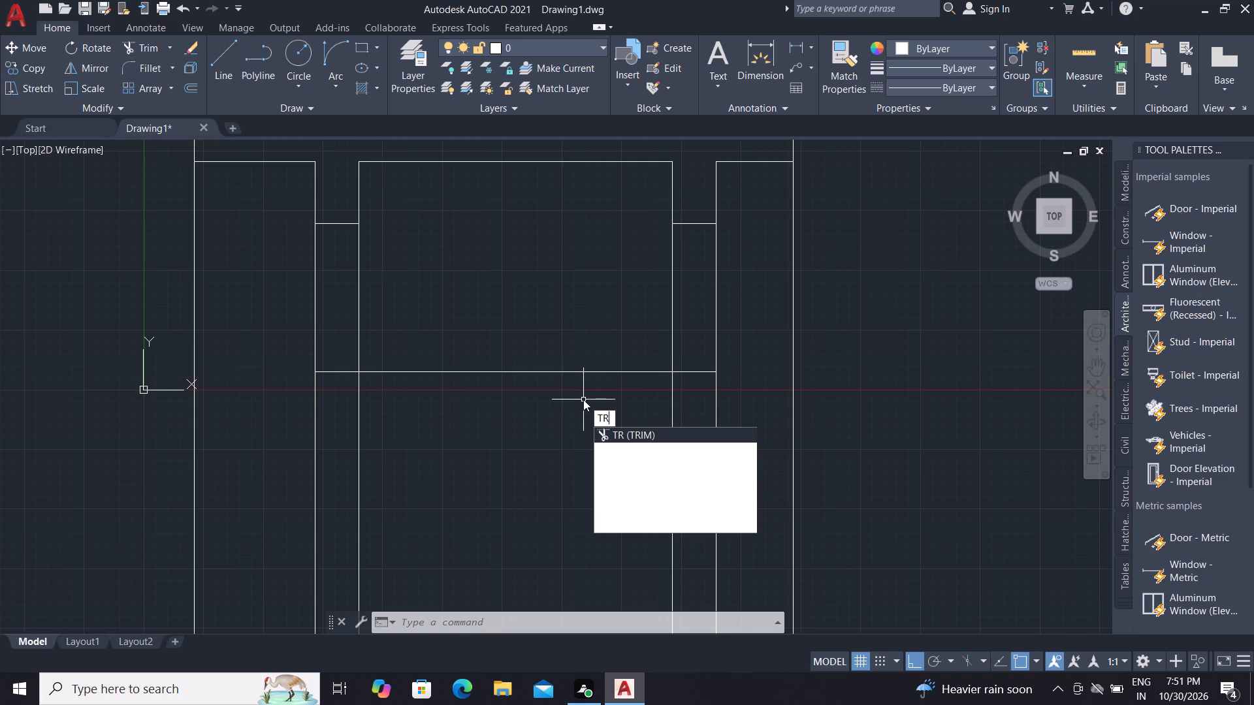
key("Escape")
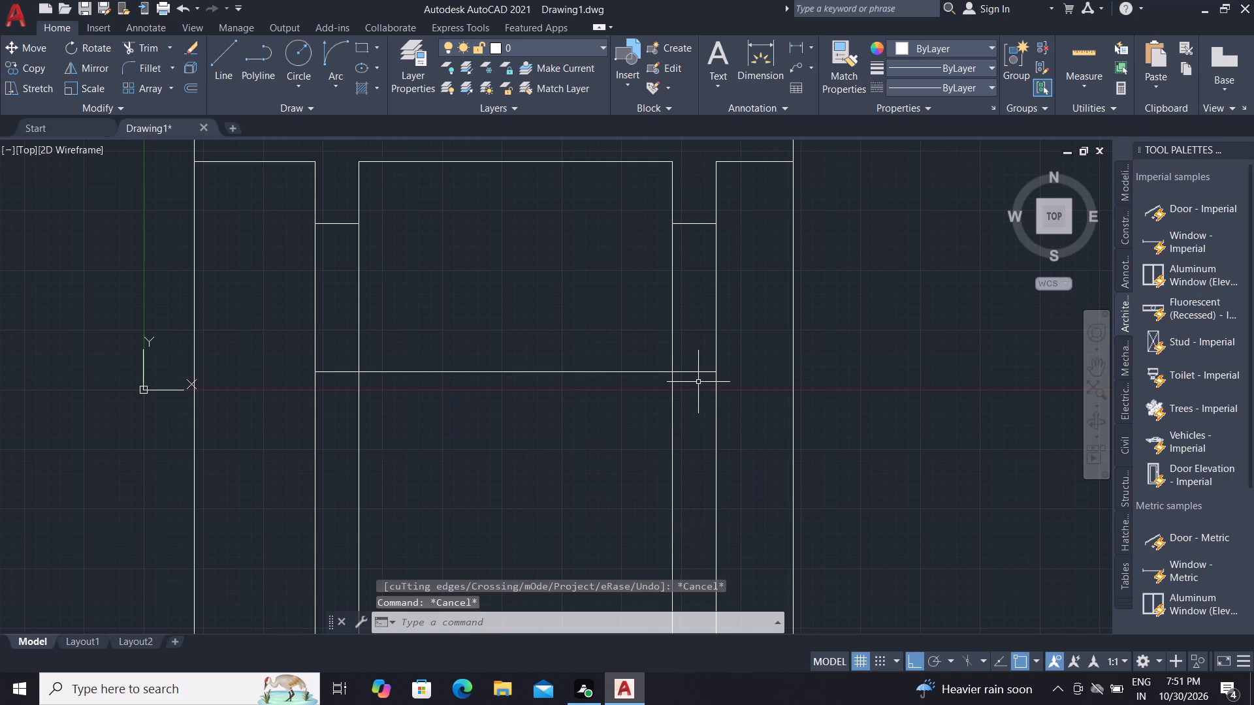
type("TR")
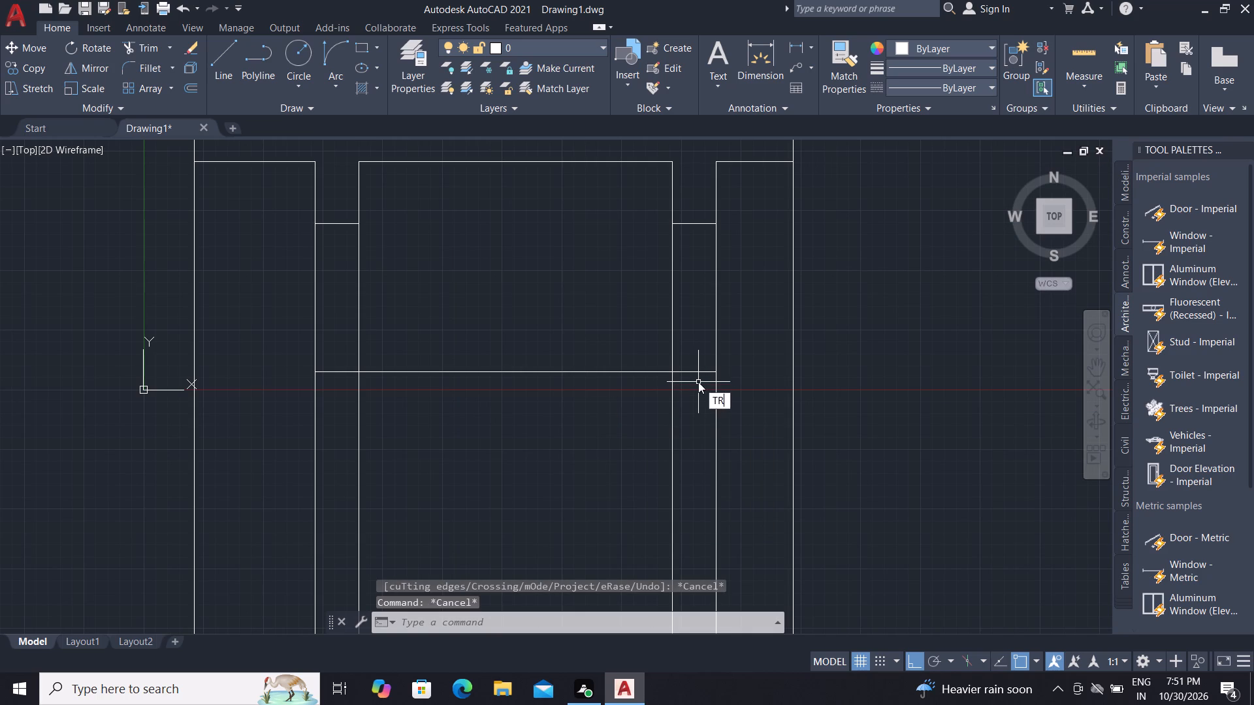
key("space")
left_click(698, 374)
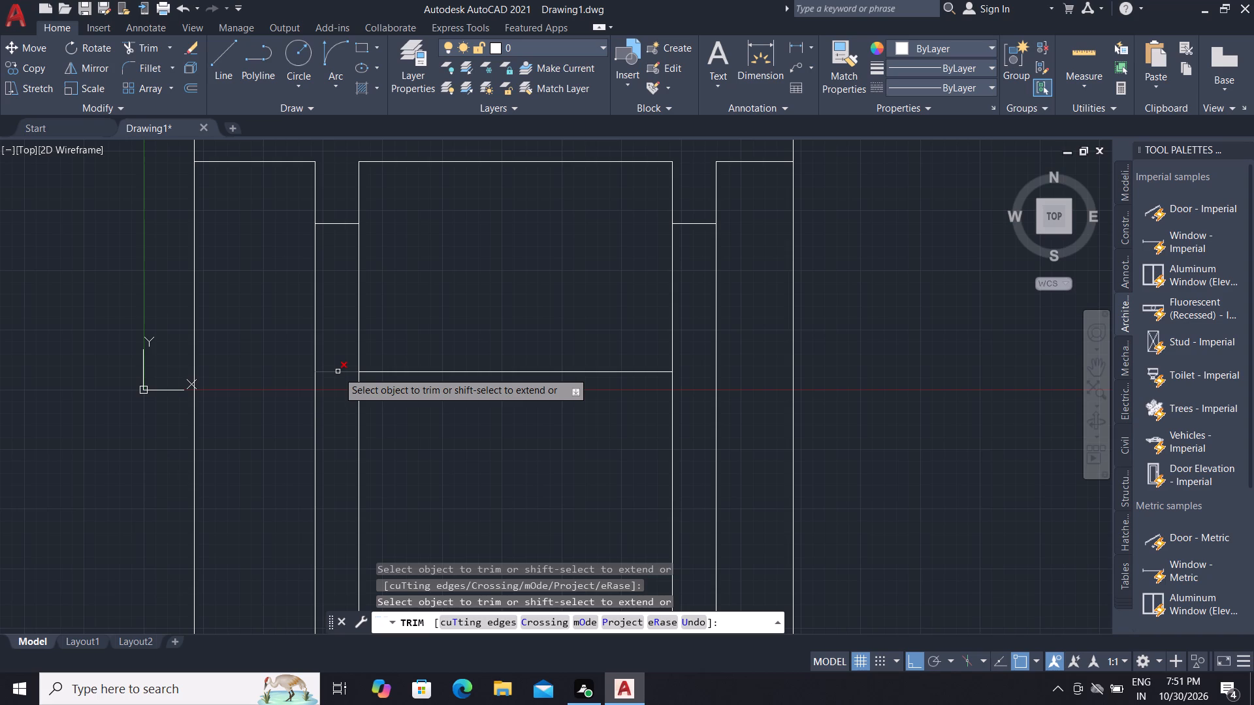
left_click(338, 371)
key("Escape")
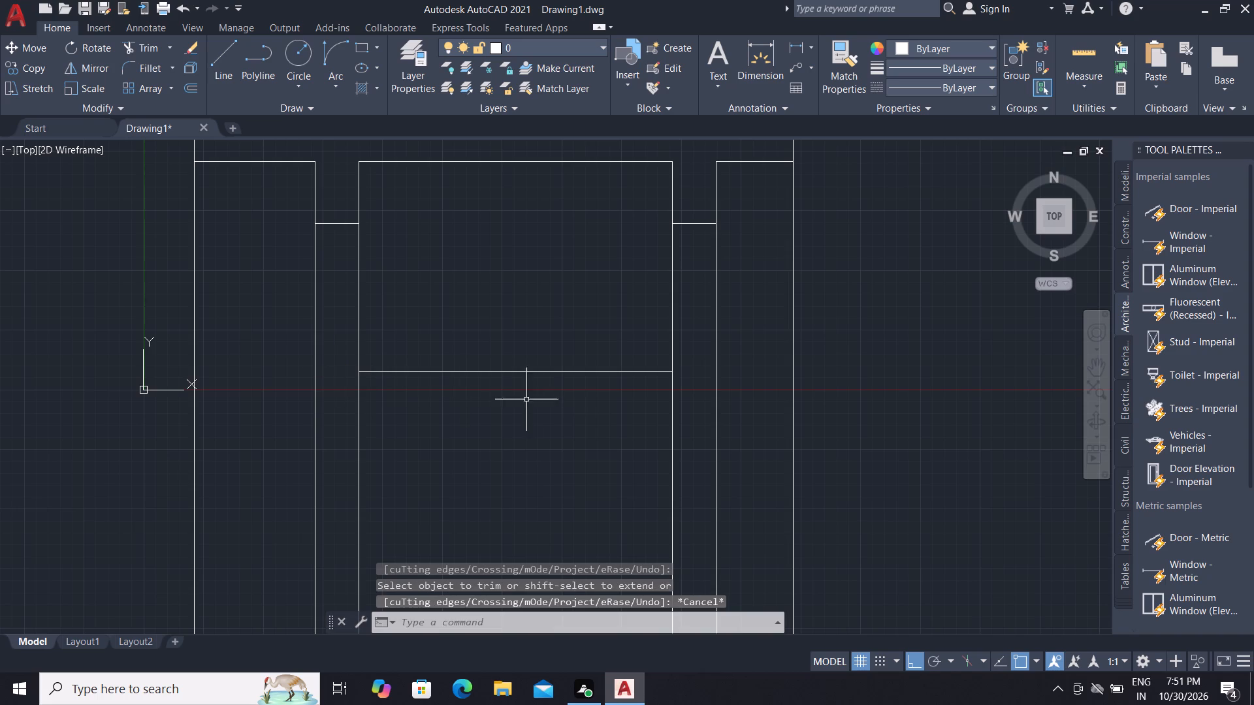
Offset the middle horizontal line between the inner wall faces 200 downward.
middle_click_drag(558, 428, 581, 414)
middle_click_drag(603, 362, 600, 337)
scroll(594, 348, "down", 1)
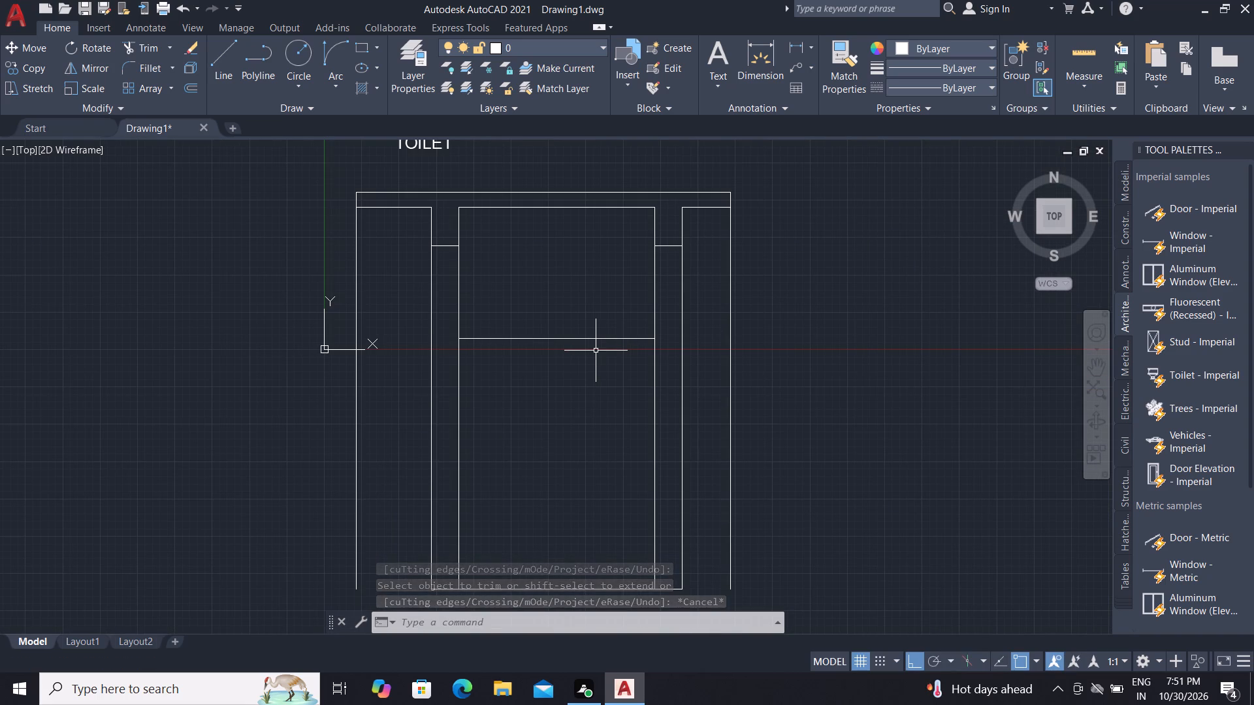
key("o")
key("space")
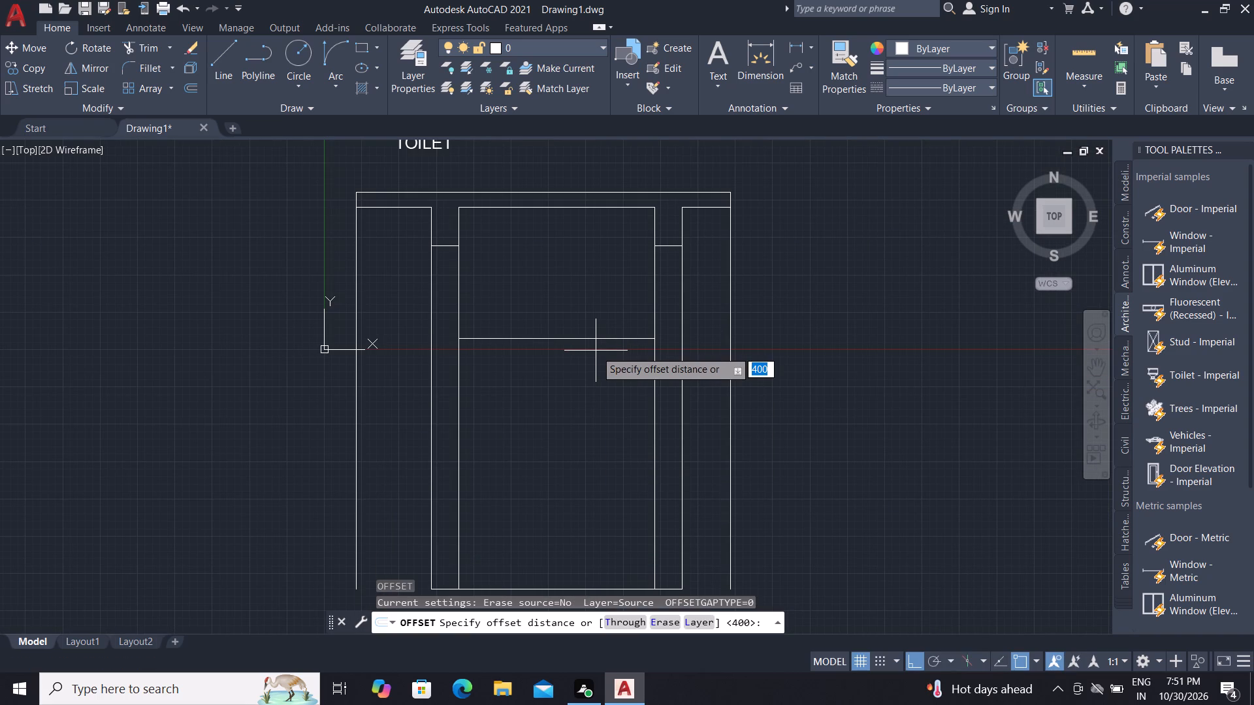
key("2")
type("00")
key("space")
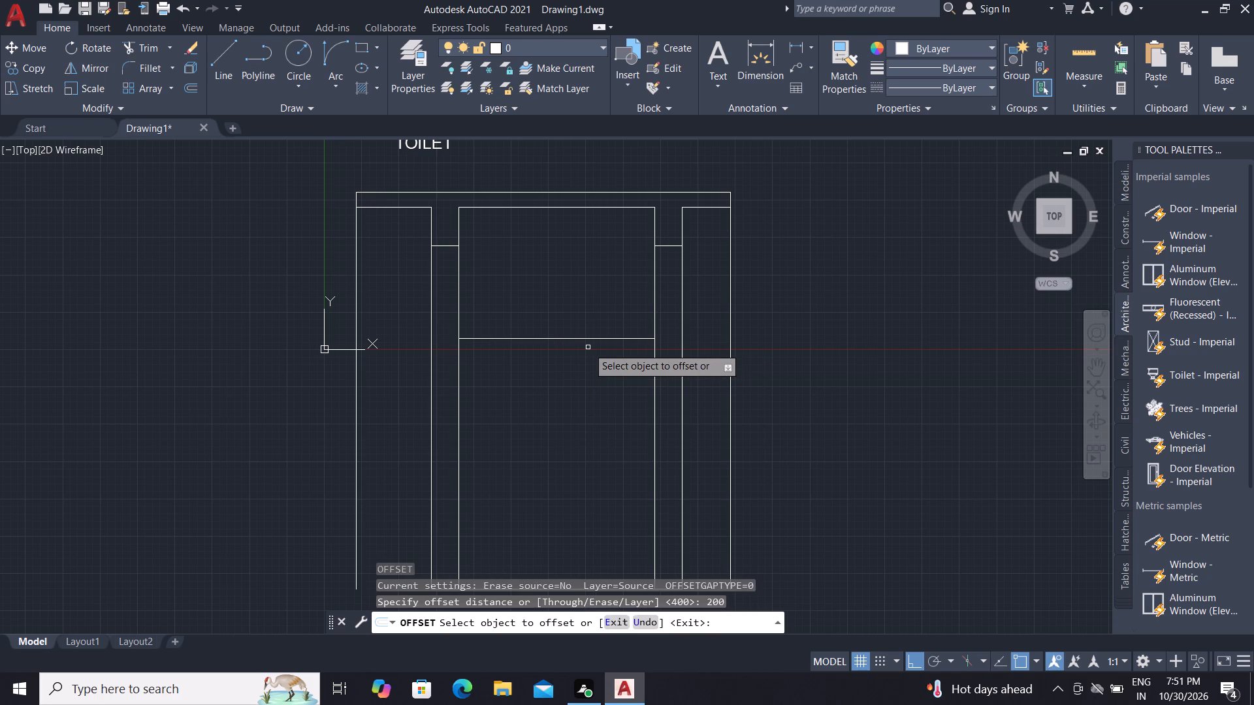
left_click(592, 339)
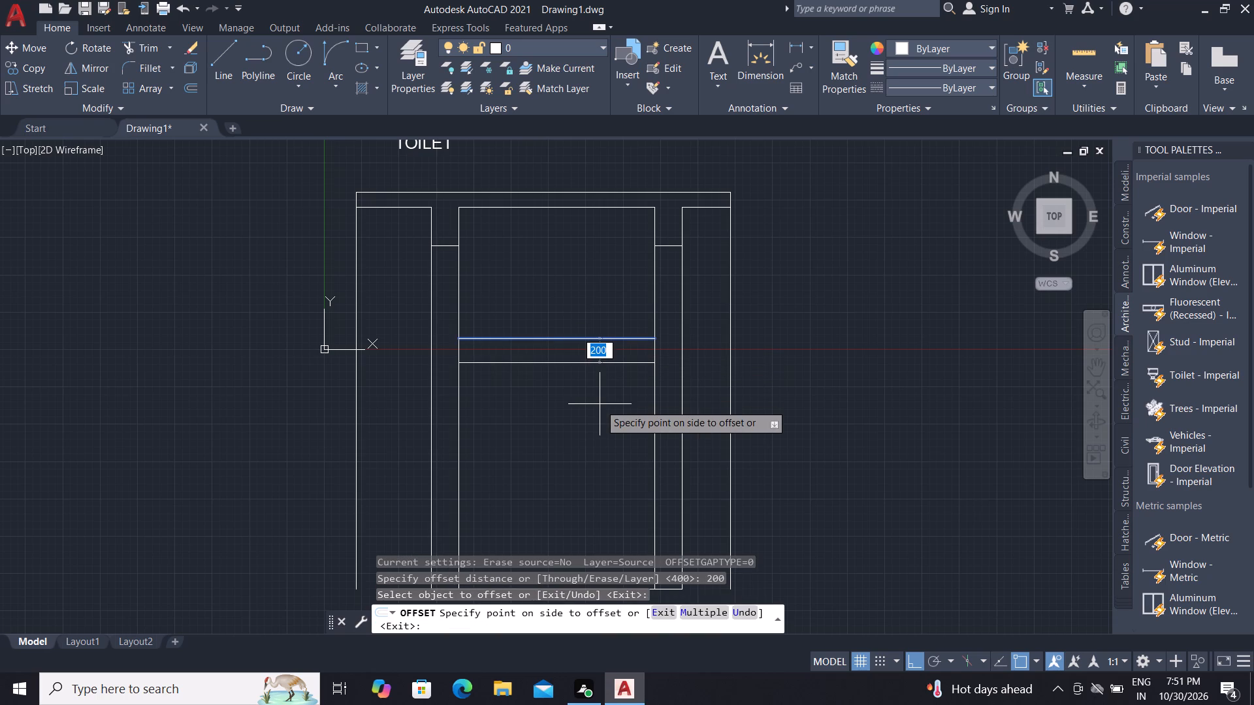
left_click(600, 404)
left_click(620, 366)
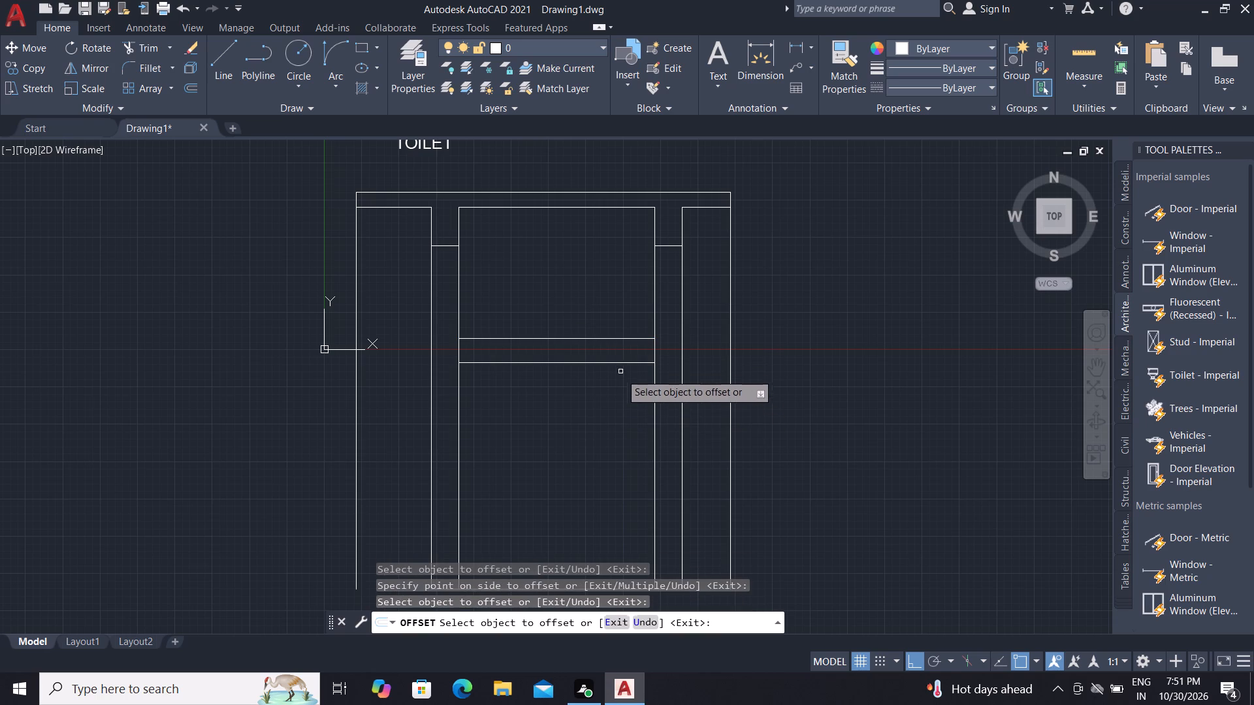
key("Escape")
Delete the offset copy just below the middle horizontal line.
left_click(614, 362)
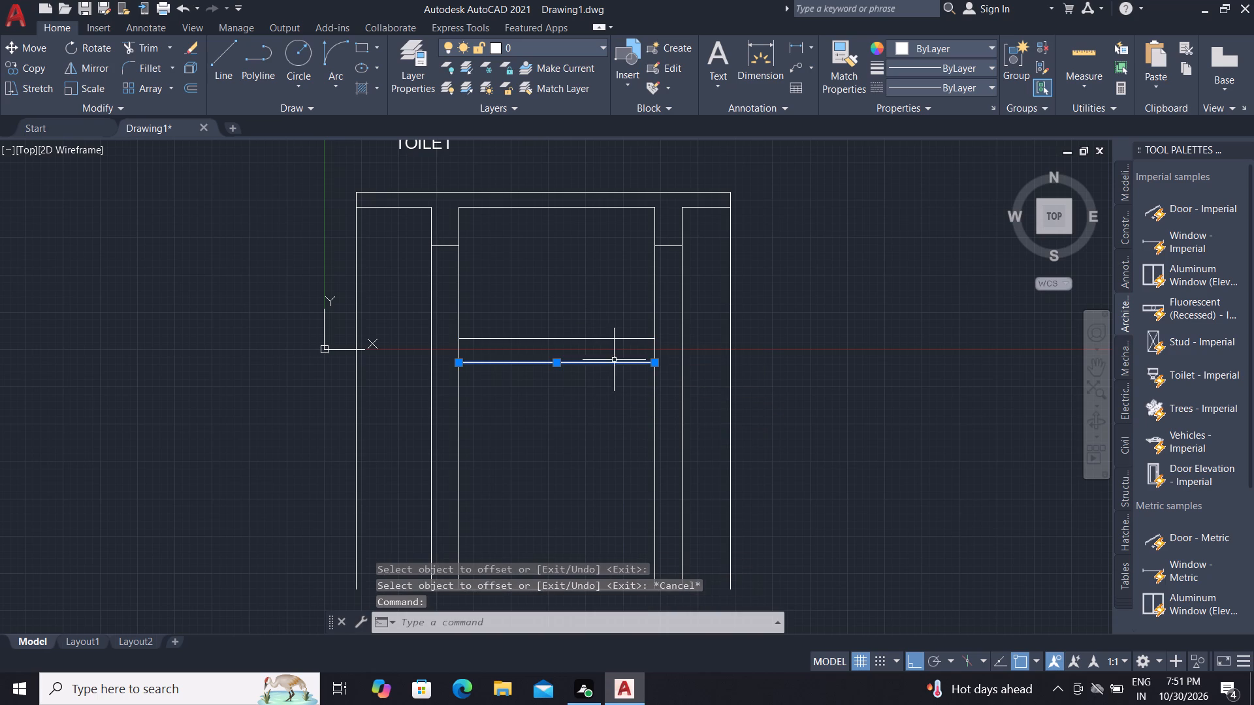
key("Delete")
Offset the middle horizontal line 300 downward twice in succession, making two evenly spaced lines below it.
key("o")
key("space")
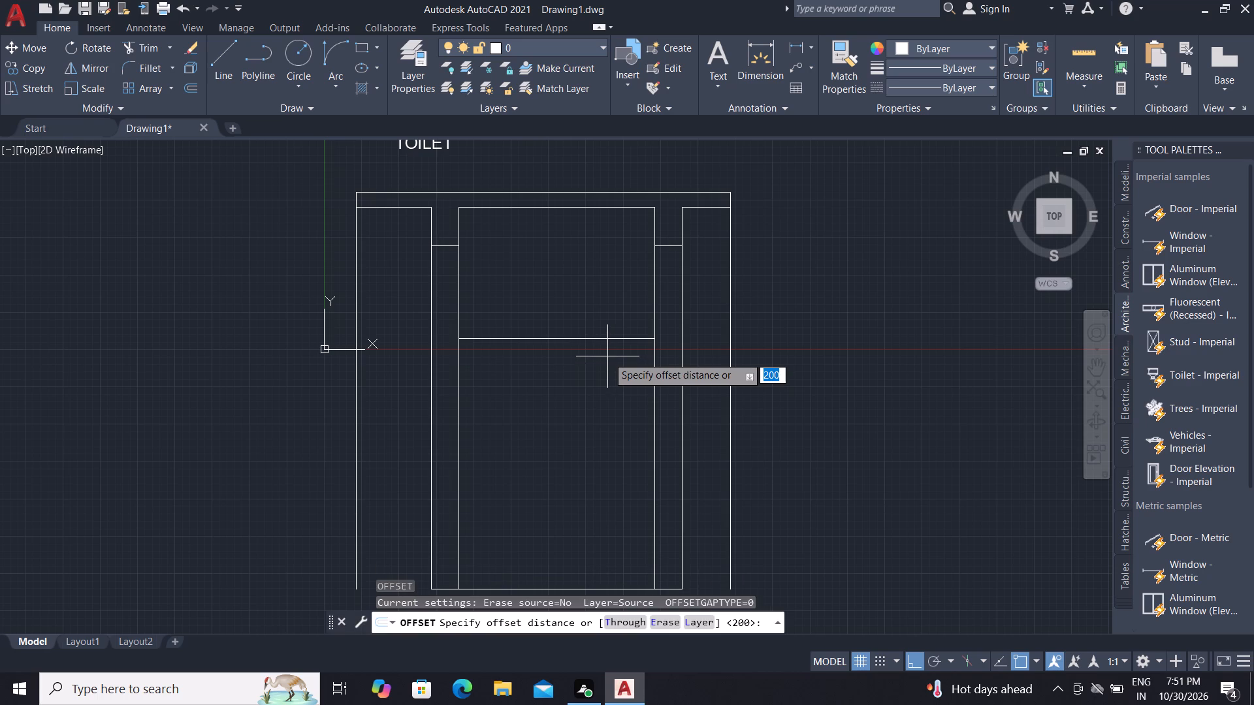
key("3")
type("00")
key("space")
left_click(615, 339)
left_click(619, 384)
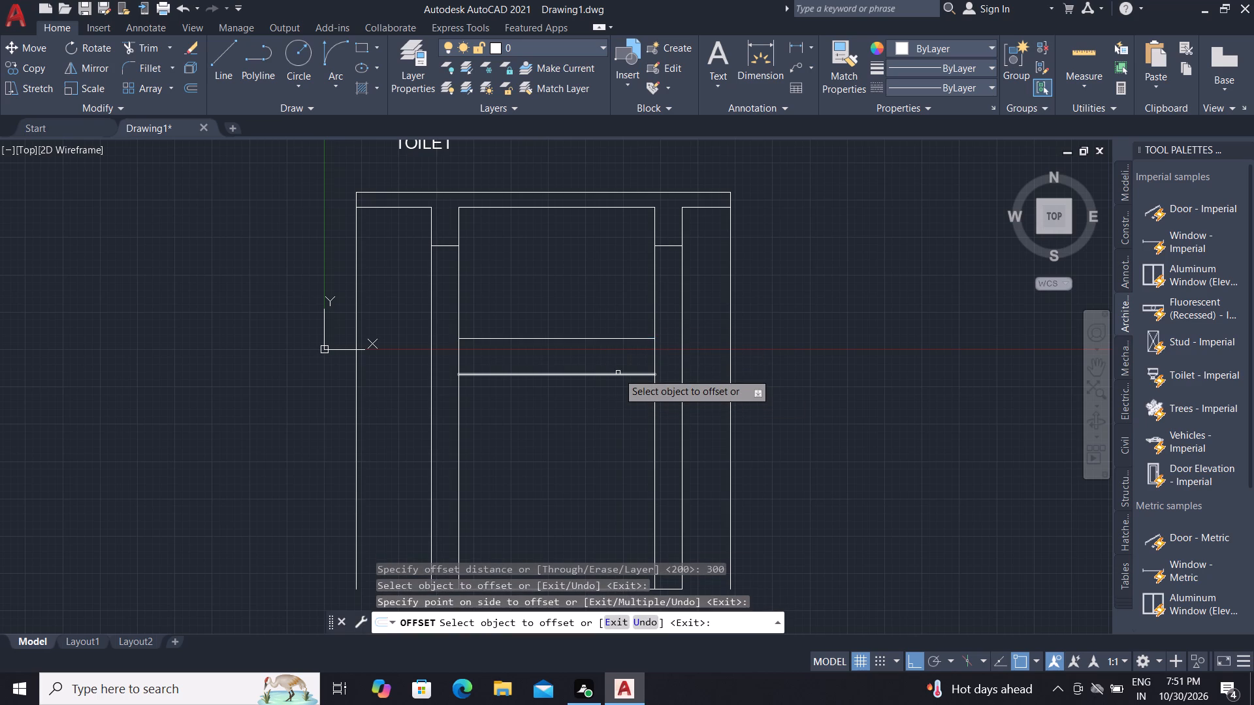
left_click(619, 373)
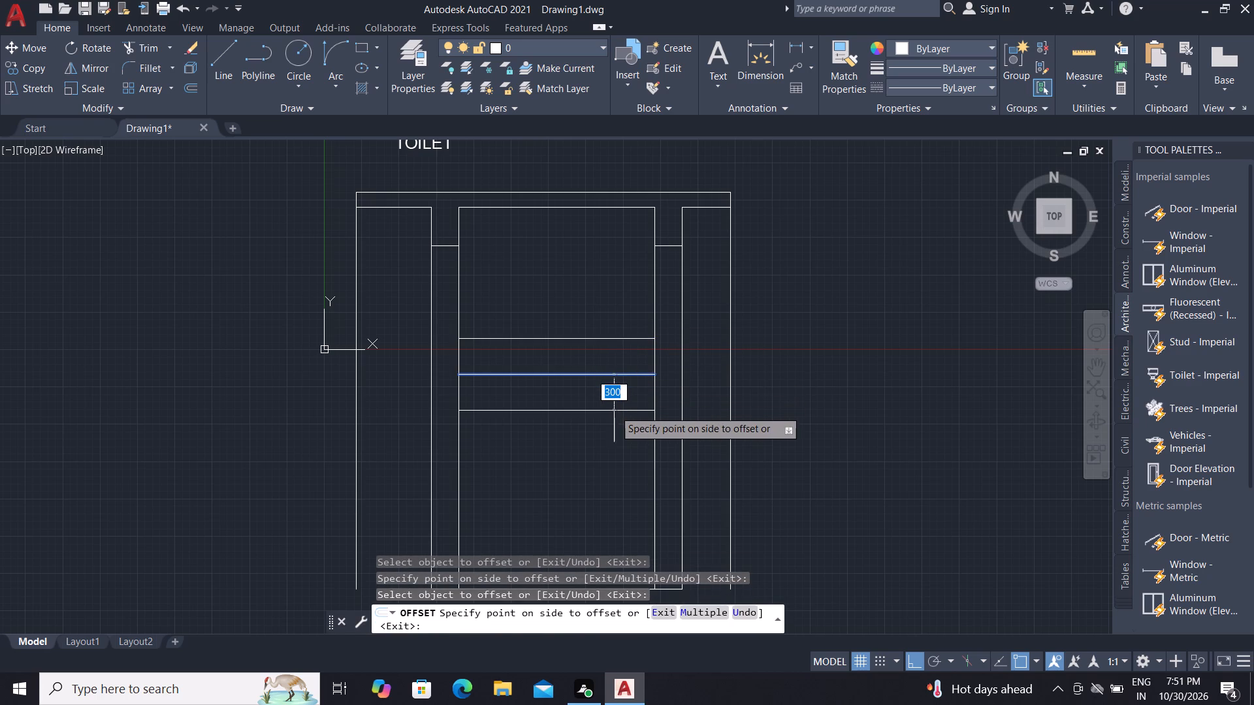
left_click(622, 431)
Offset the bottom horizontal line of the view 300 upward.
scroll(616, 371, "down", 2)
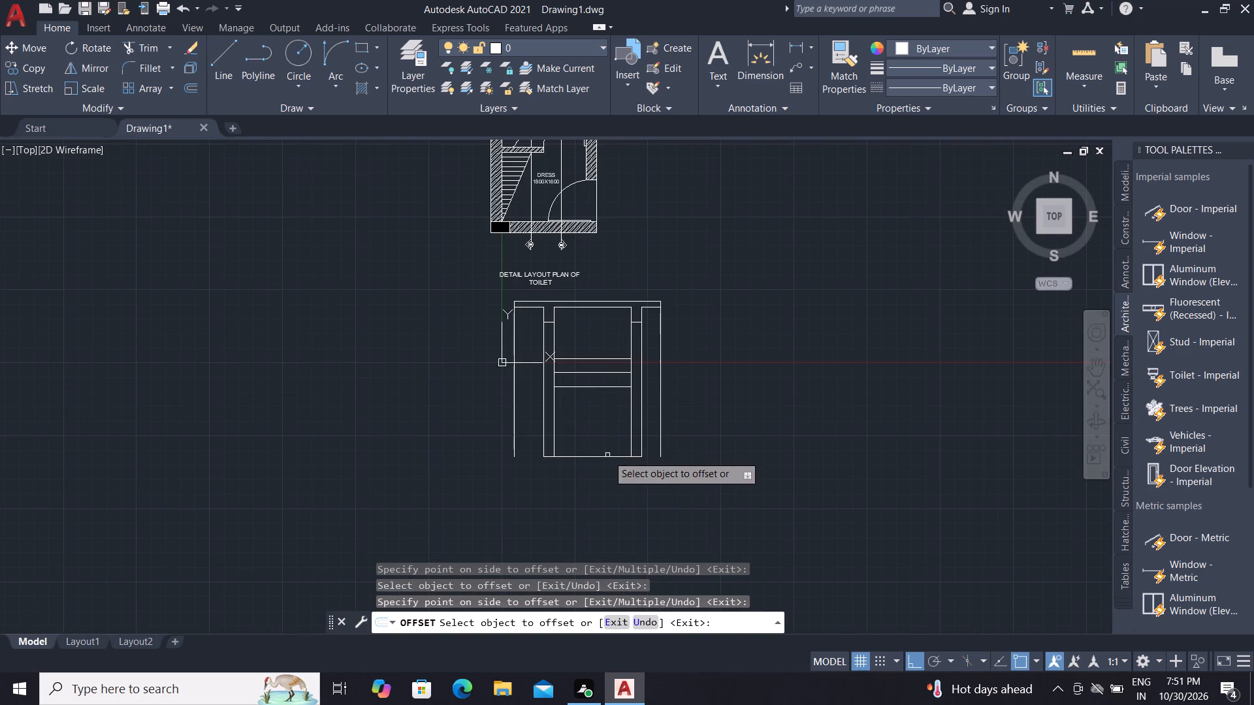
left_click(609, 456)
left_click(608, 421)
scroll(609, 424, "up", 2)
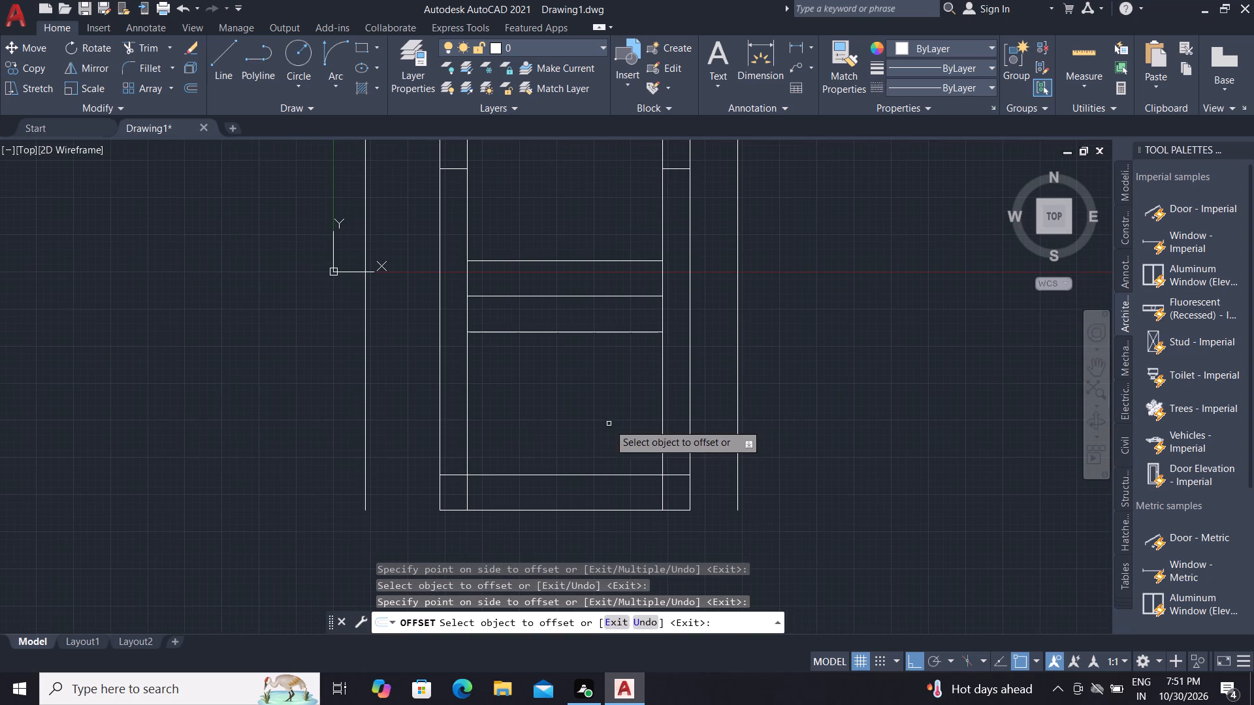
key("Escape")
Trim the lower horizontal line's two end pieces inside the wall thicknesses so it spans only between the inner wall faces.
type("TR")
key("space")
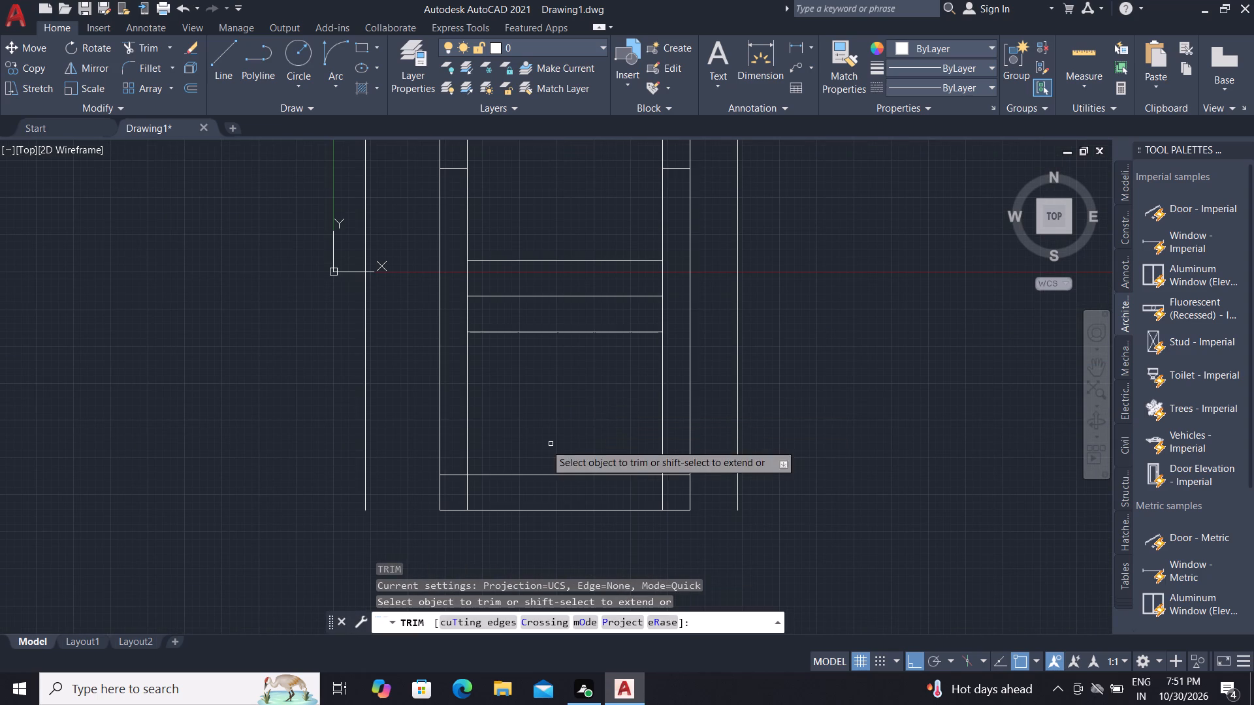
left_click(452, 478)
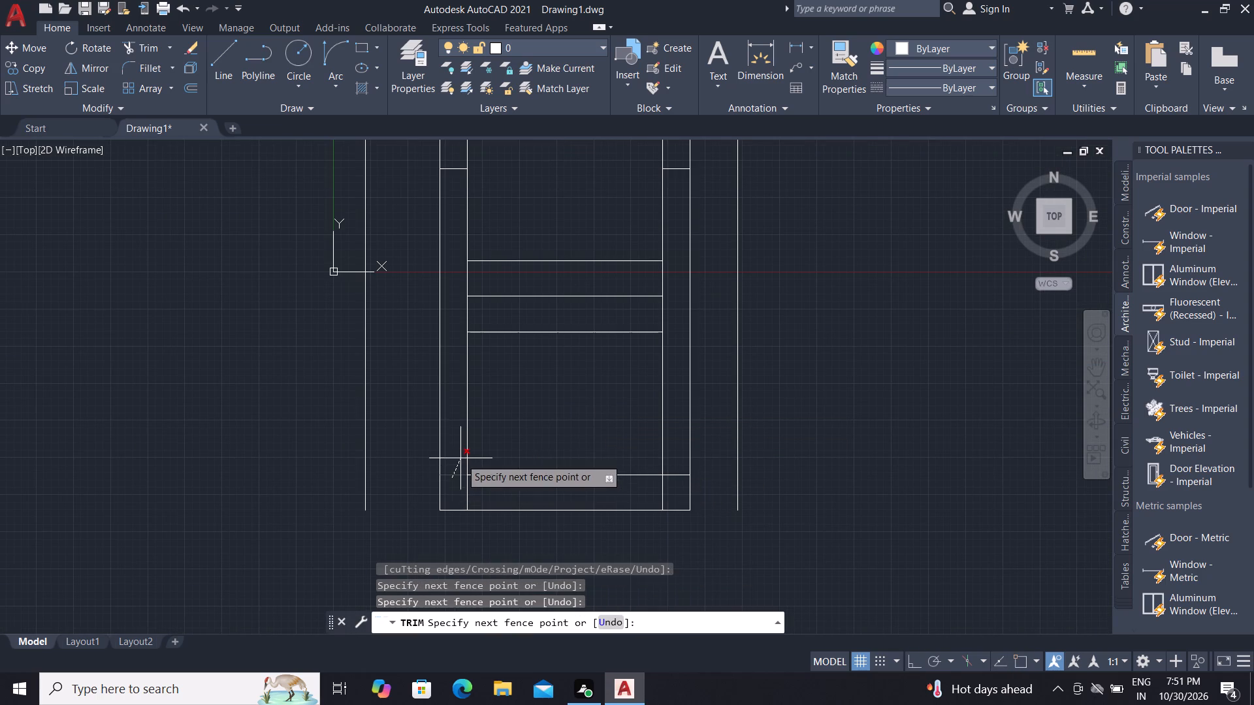
left_click(460, 458)
left_click(675, 477)
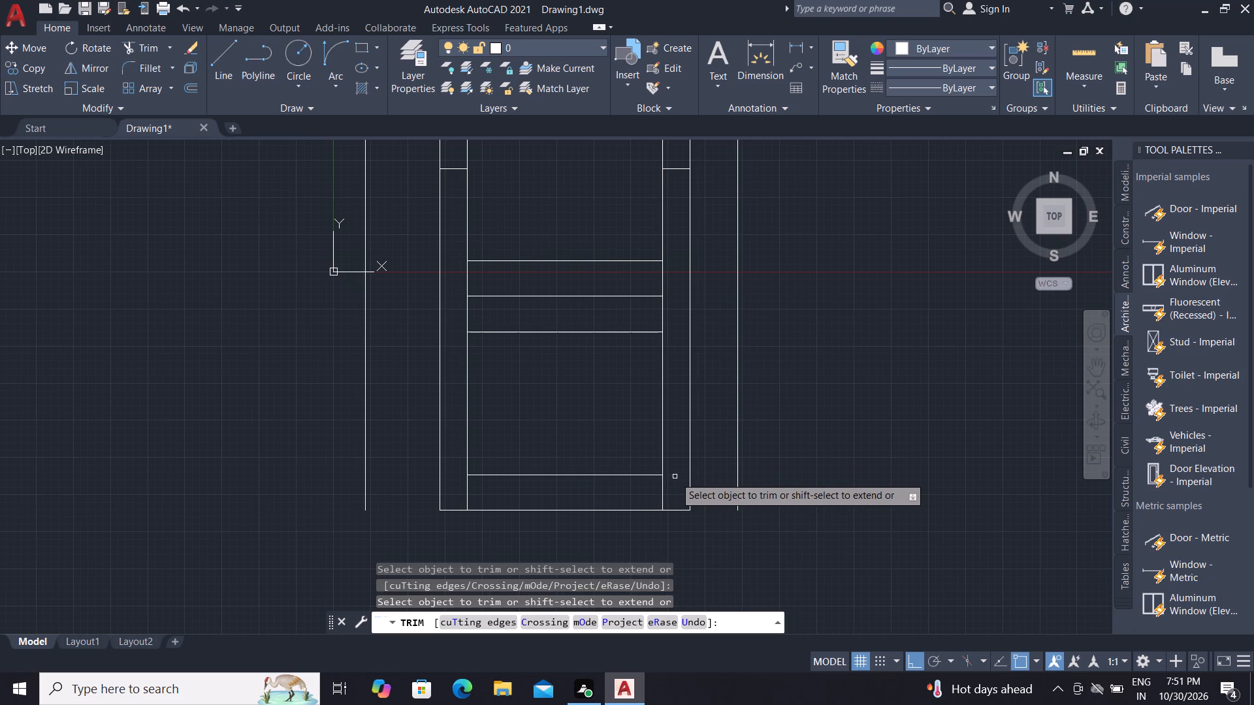
key("Escape")
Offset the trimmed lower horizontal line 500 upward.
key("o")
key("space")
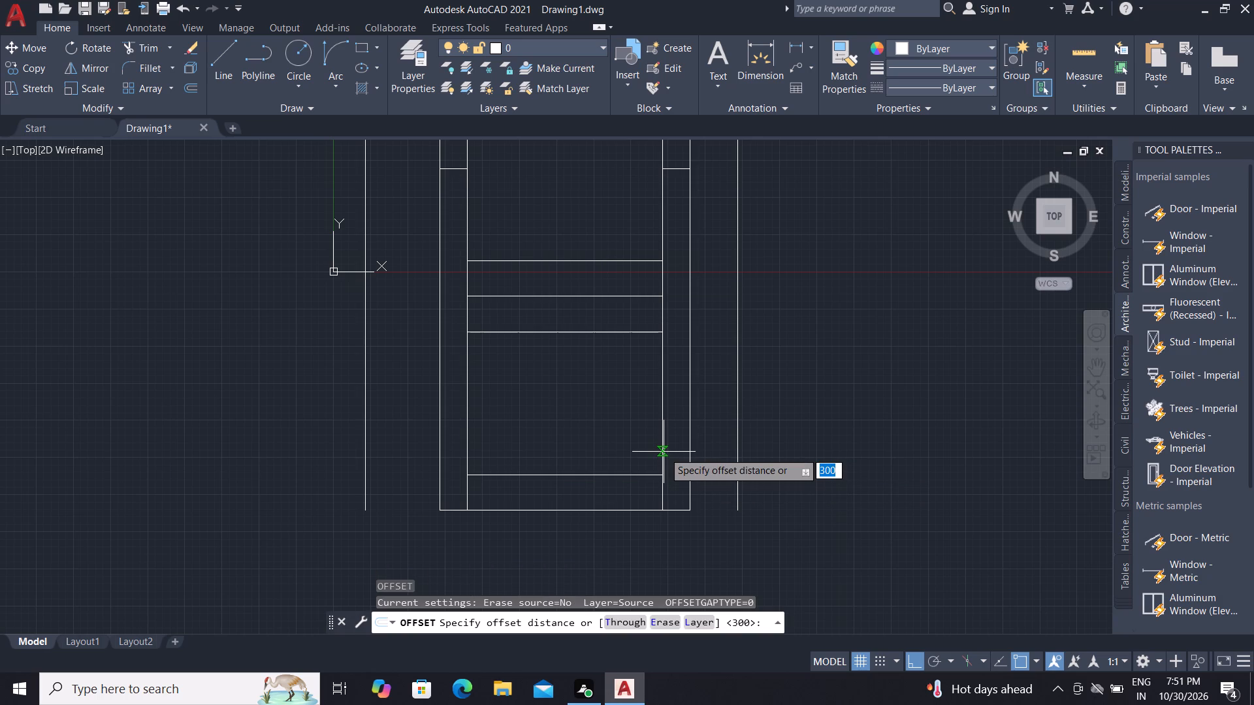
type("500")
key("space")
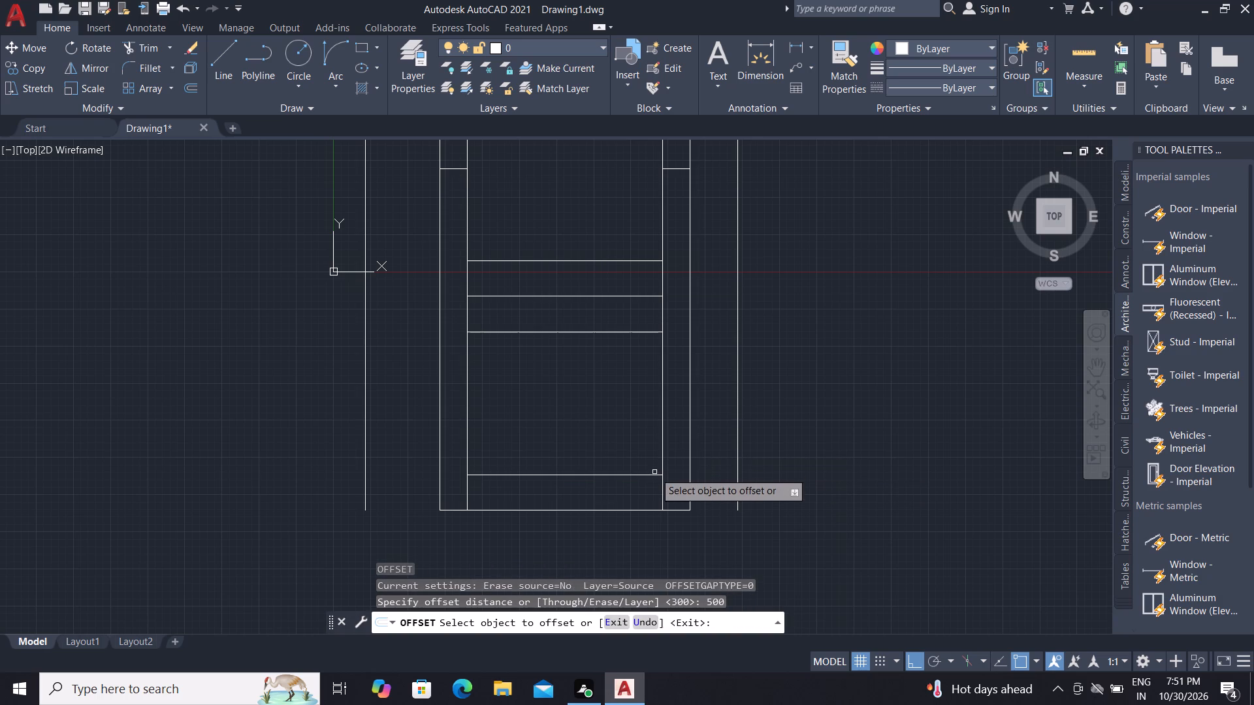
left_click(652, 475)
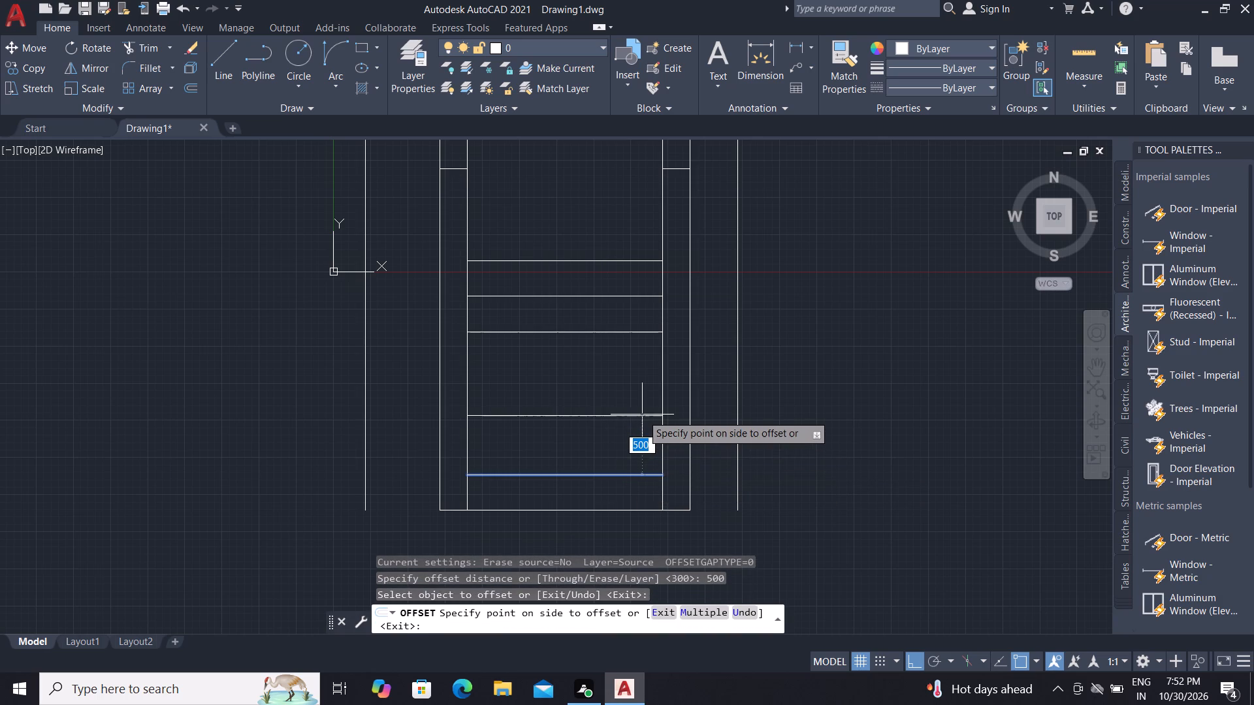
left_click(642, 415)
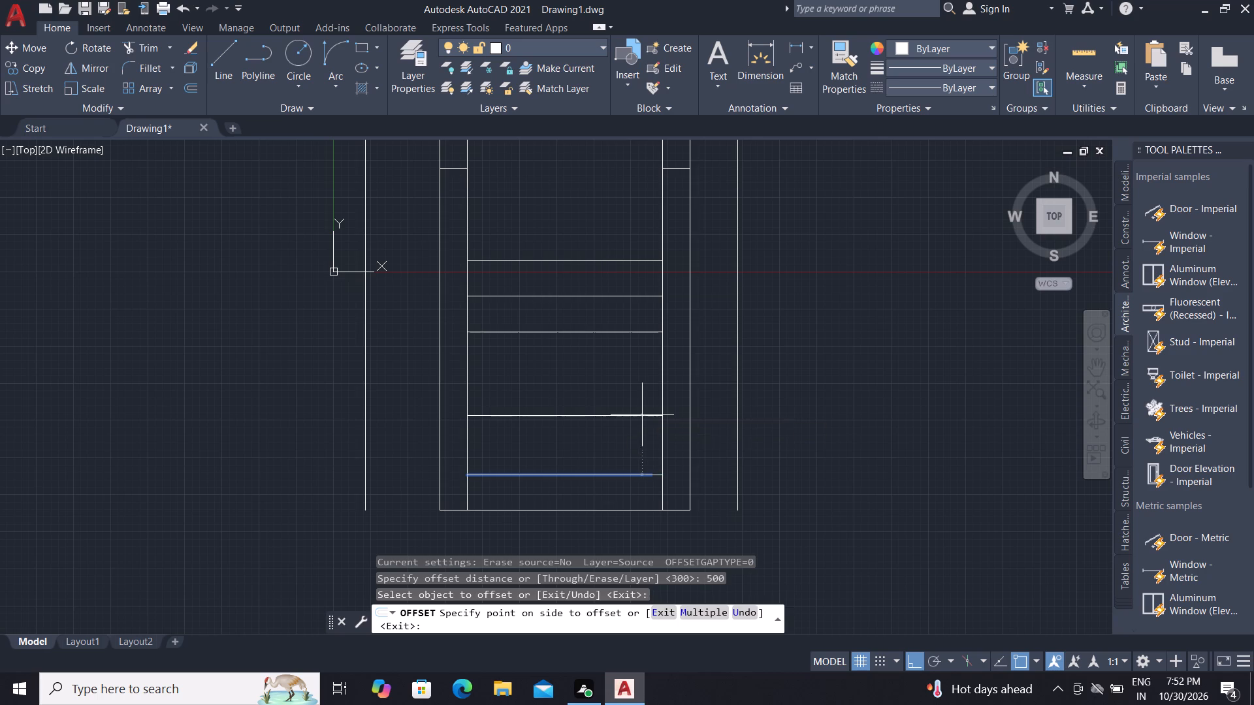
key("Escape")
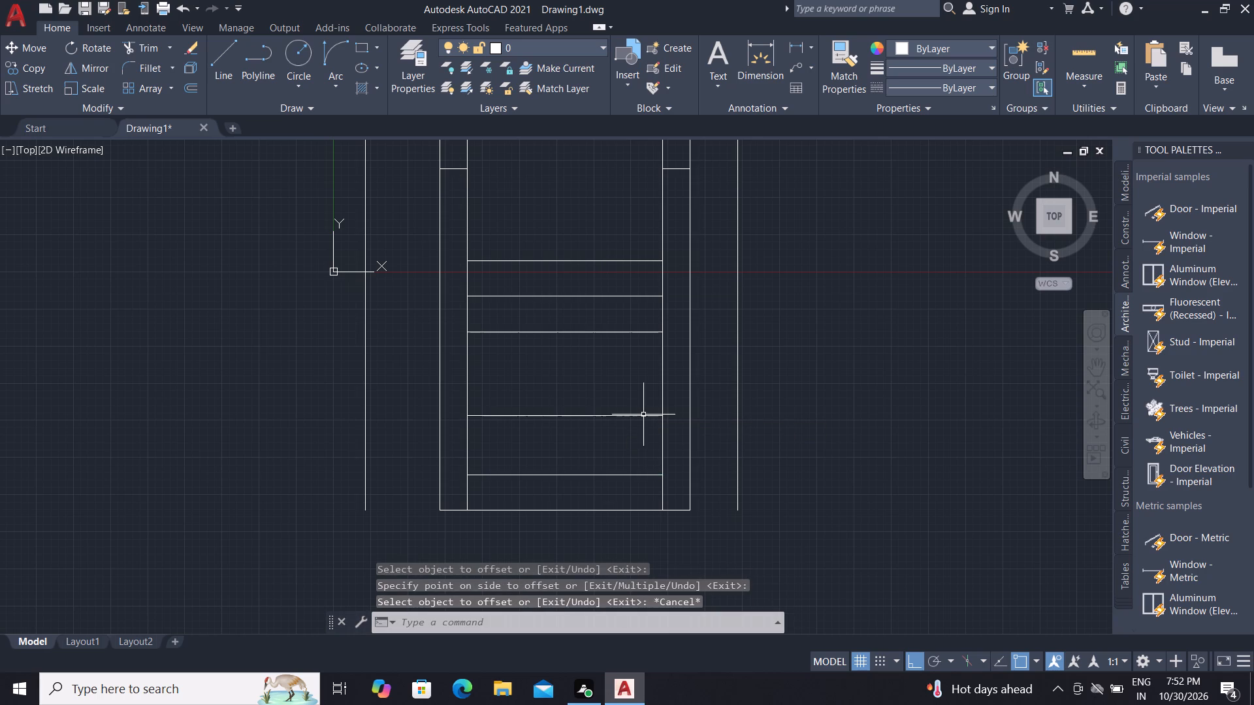
Offset the lowest of the three middle horizontal lines 300 downward twice in succession, continuing the even spacing.
type("O")
key("space")
type("300")
key("space")
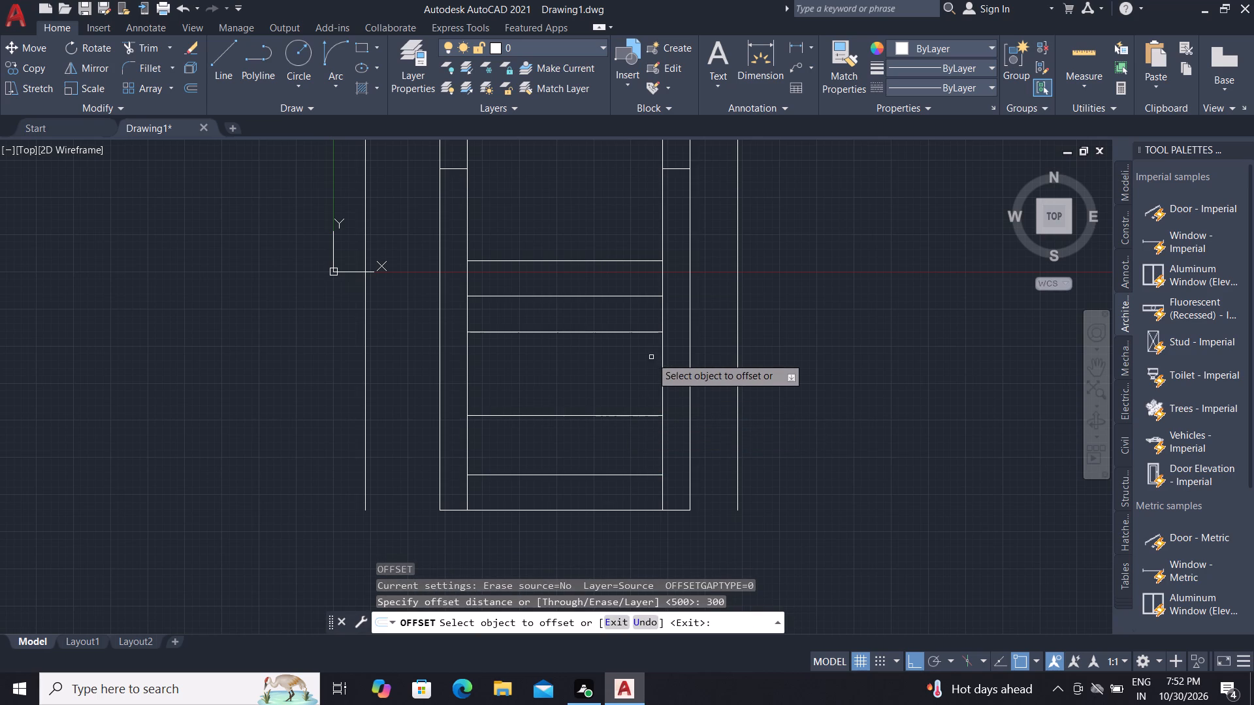
left_click(644, 334)
left_click(657, 401)
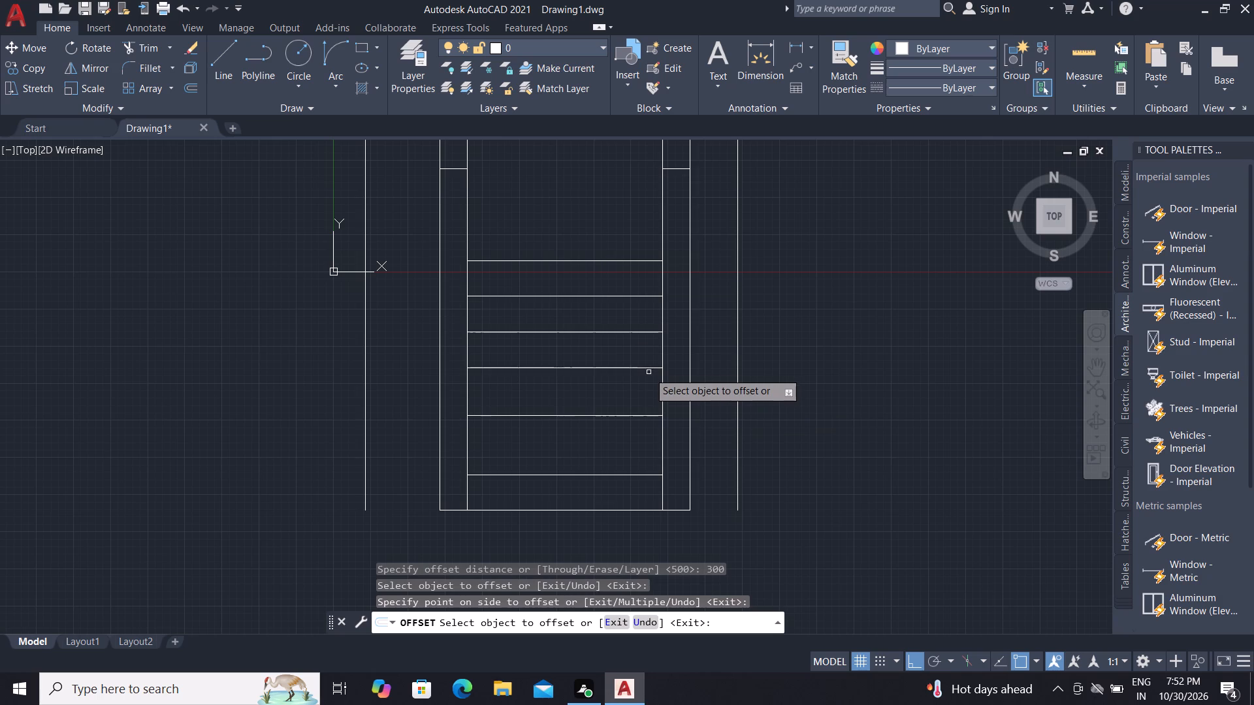
left_click(649, 368)
left_click(655, 401)
key("Escape")
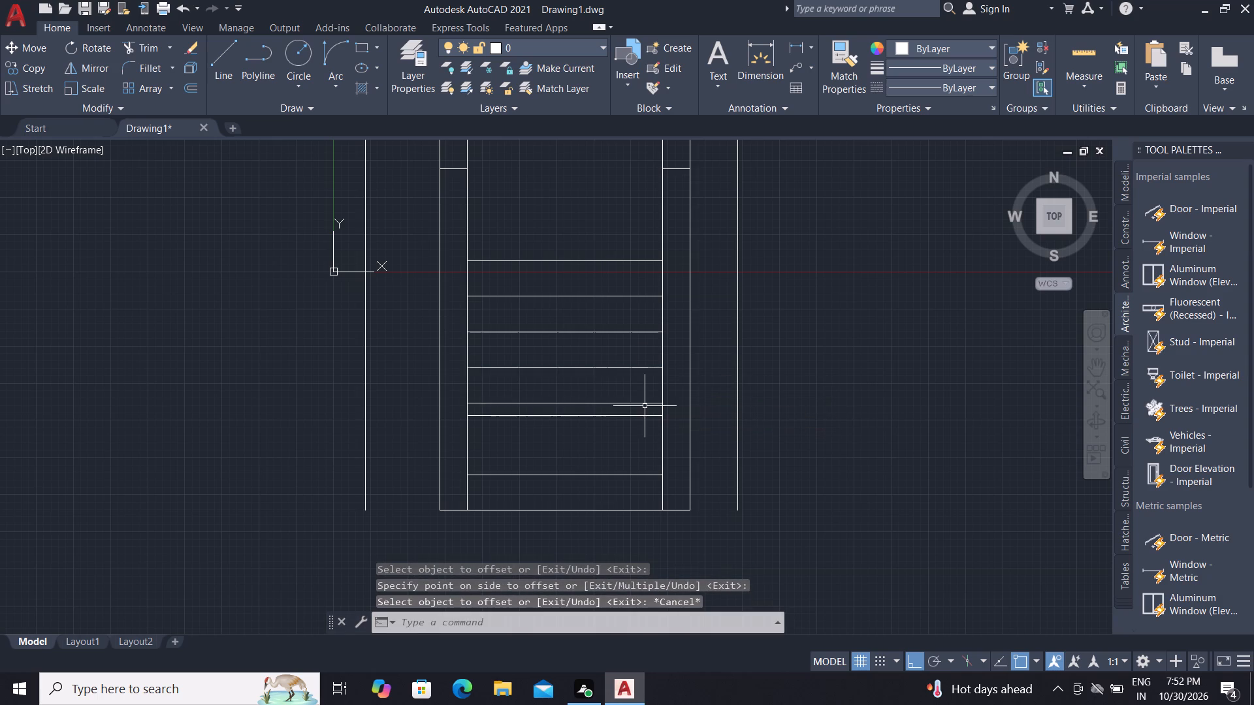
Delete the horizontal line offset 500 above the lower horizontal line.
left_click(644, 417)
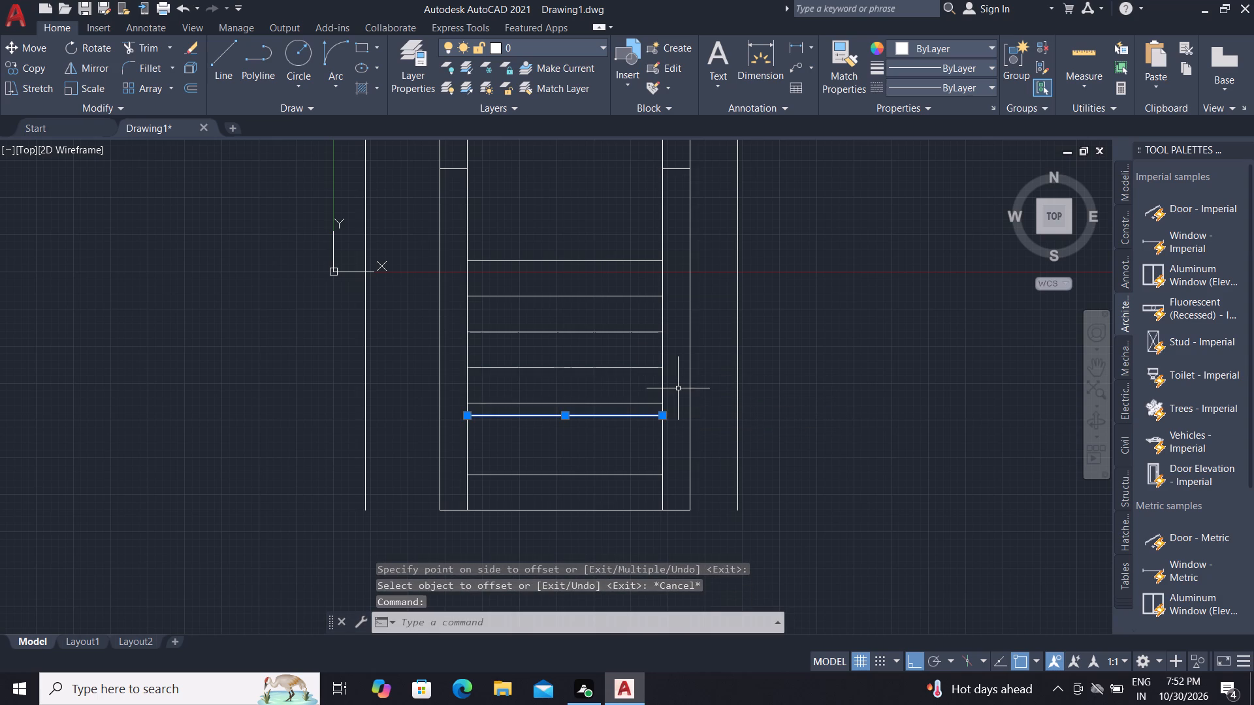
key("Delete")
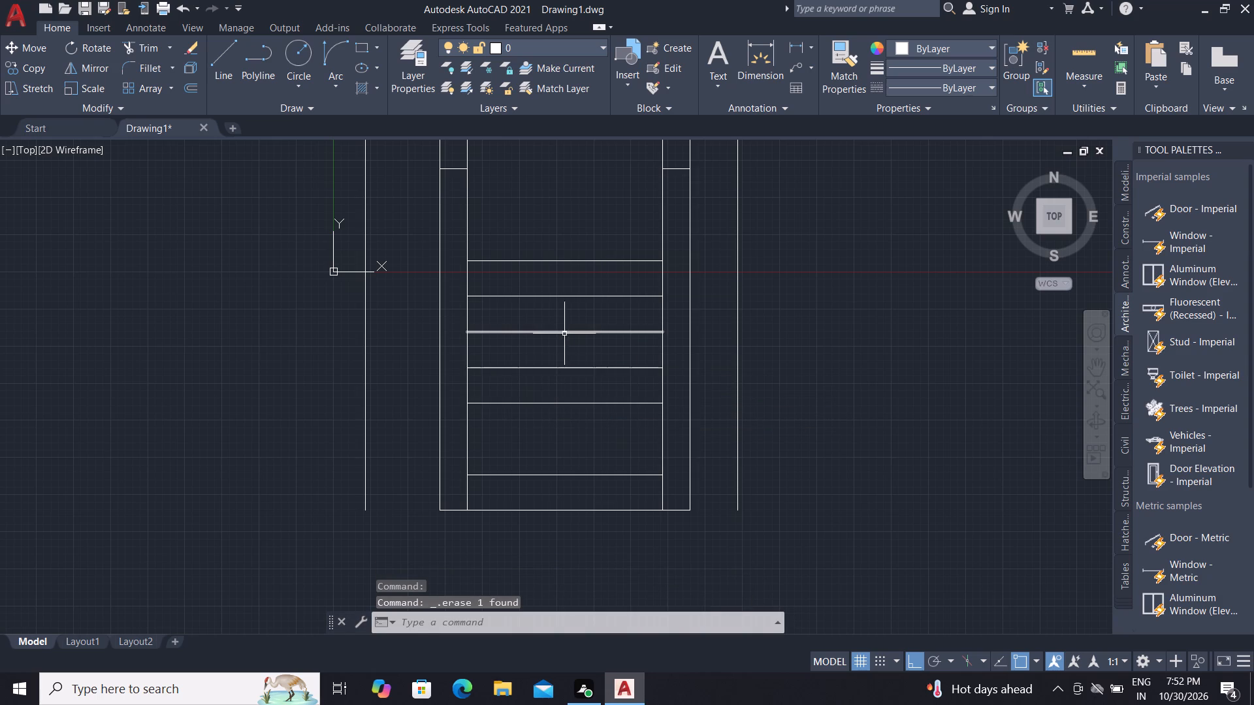
Offset the left inner wall face 300 to the right five times in succession, making evenly spaced vertical grid lines.
middle_click_drag(585, 322, 584, 283)
key("o")
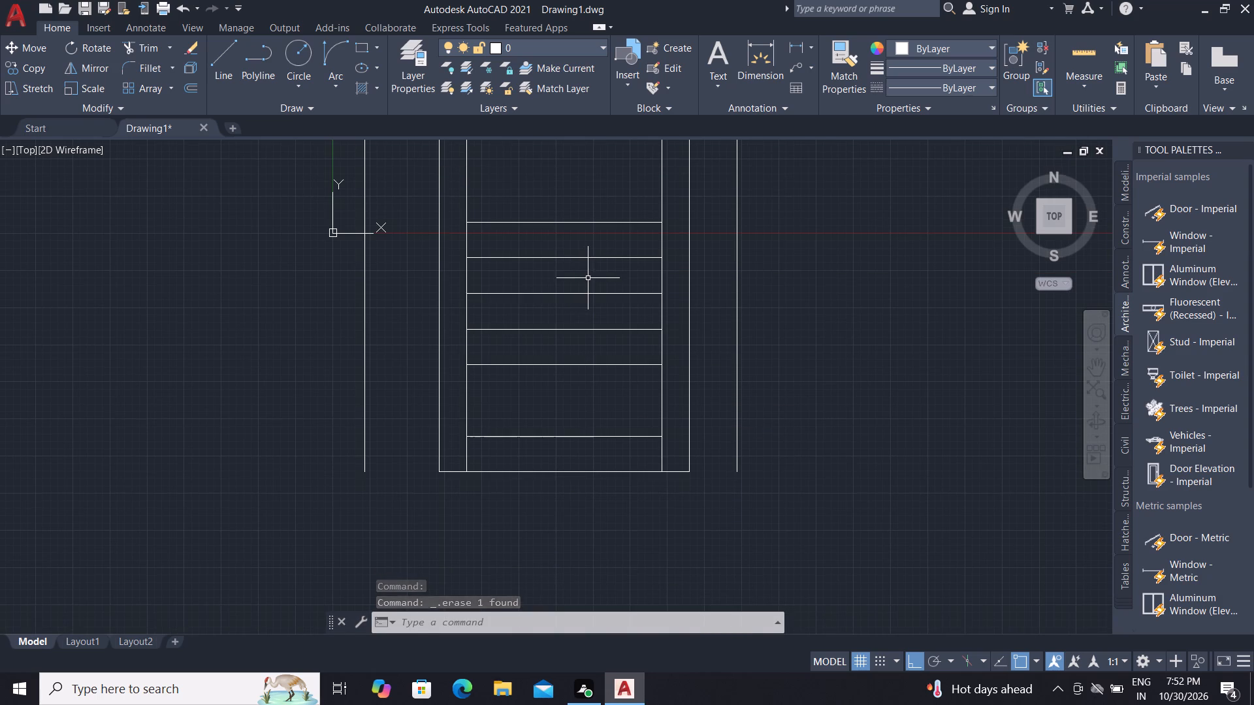
key("space")
key("space")
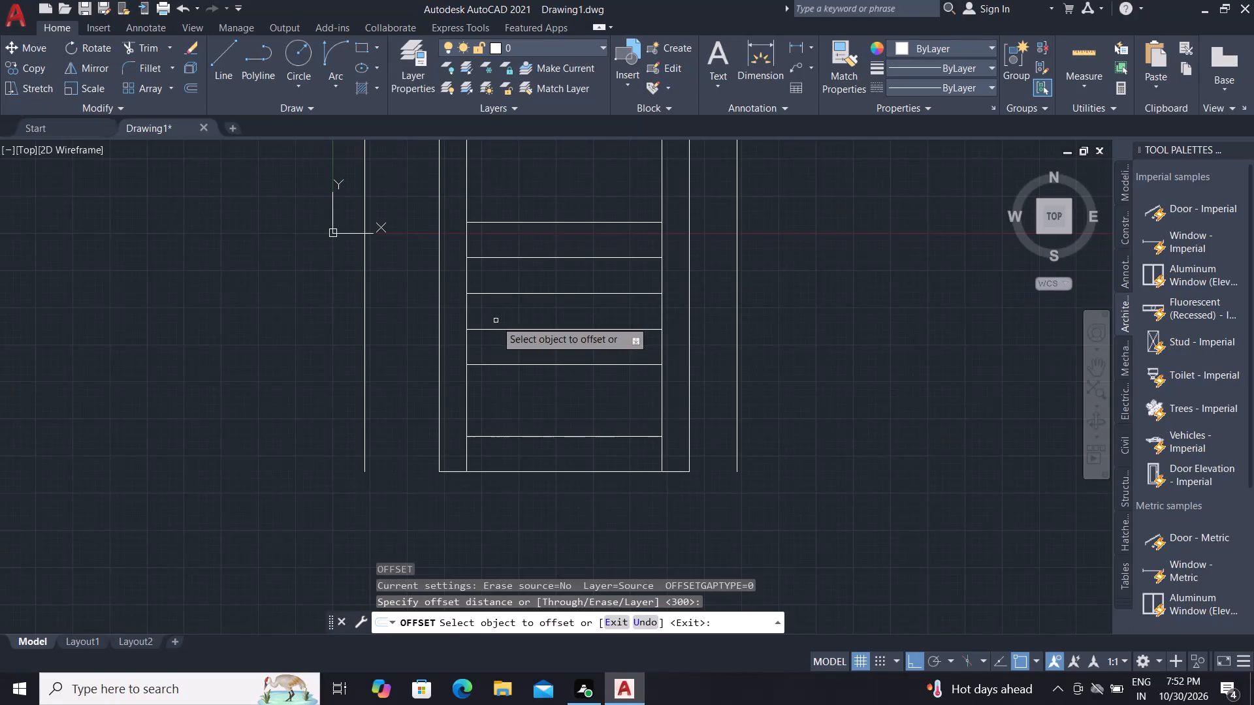
left_click(466, 307)
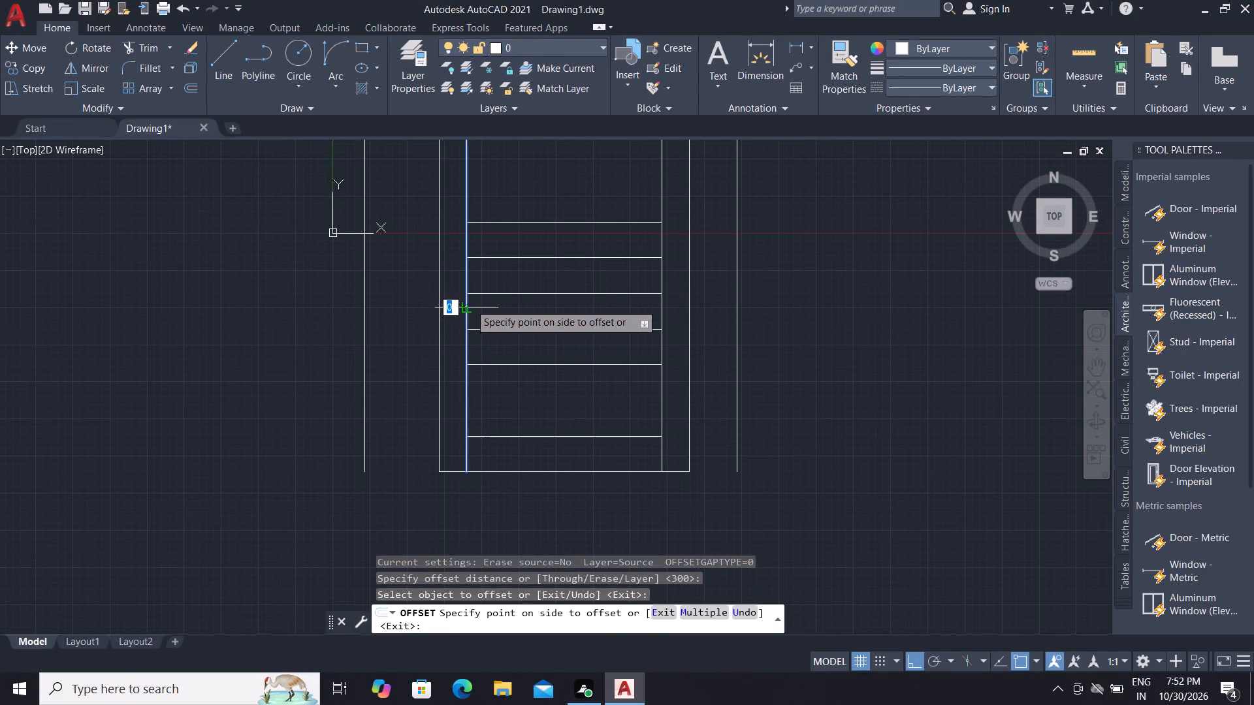
left_click(541, 332)
left_click(504, 336)
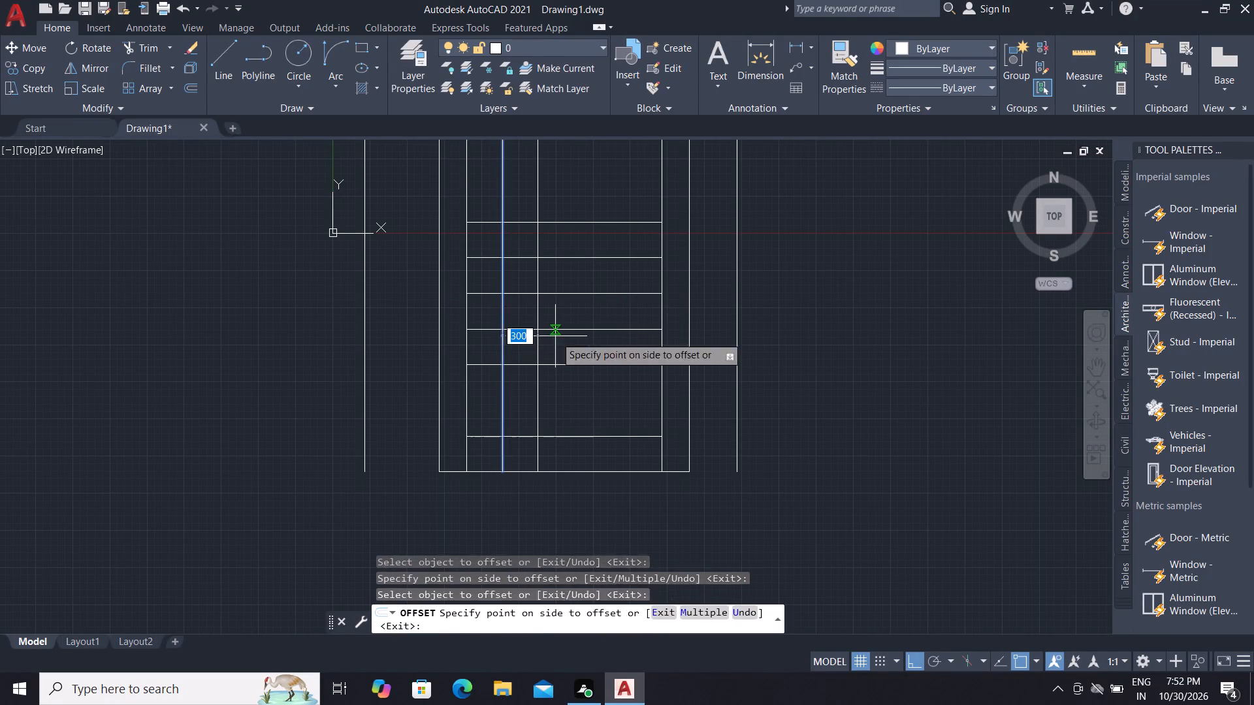
left_click_drag(555, 336, 549, 336)
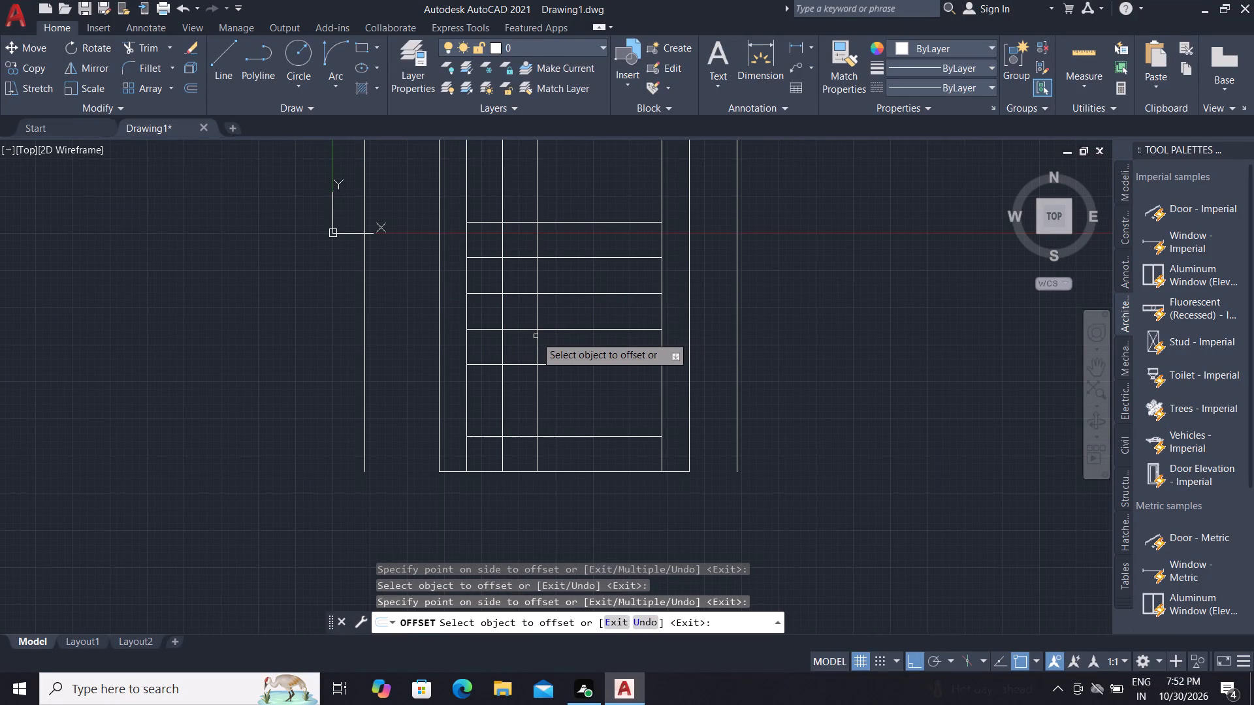
left_click(536, 336)
left_click(579, 337)
left_click(573, 335)
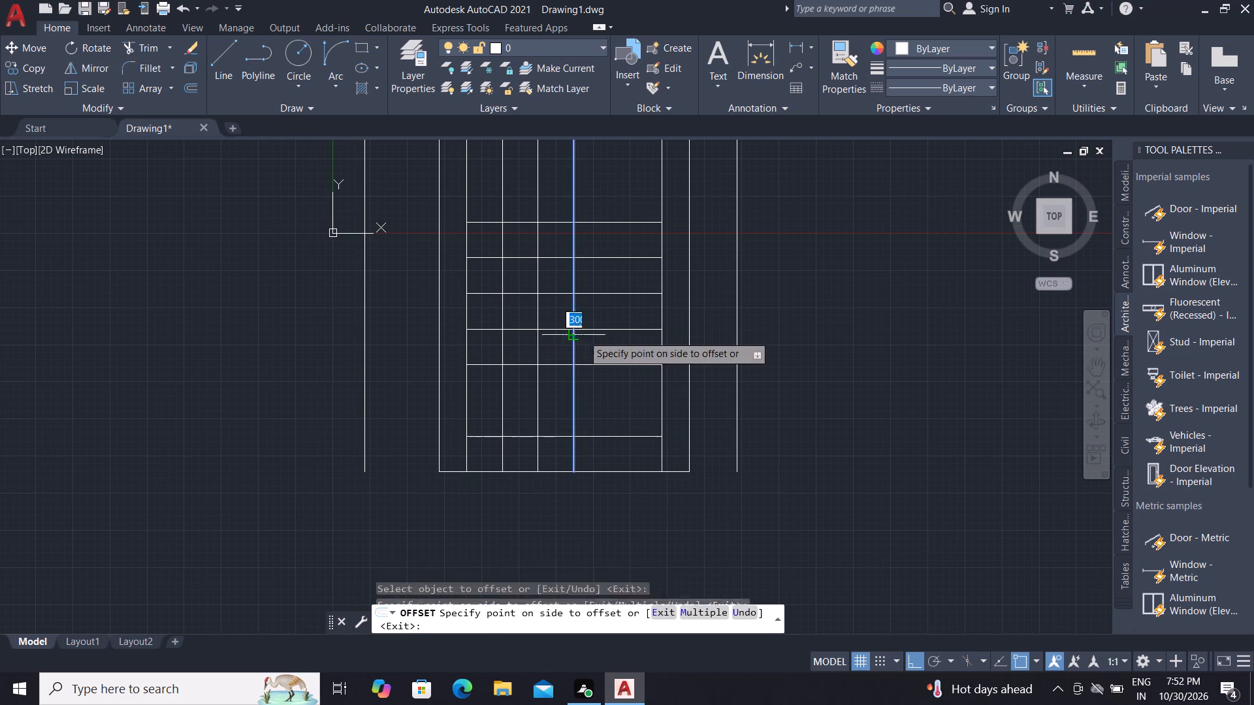
left_click(615, 340)
left_click(612, 339)
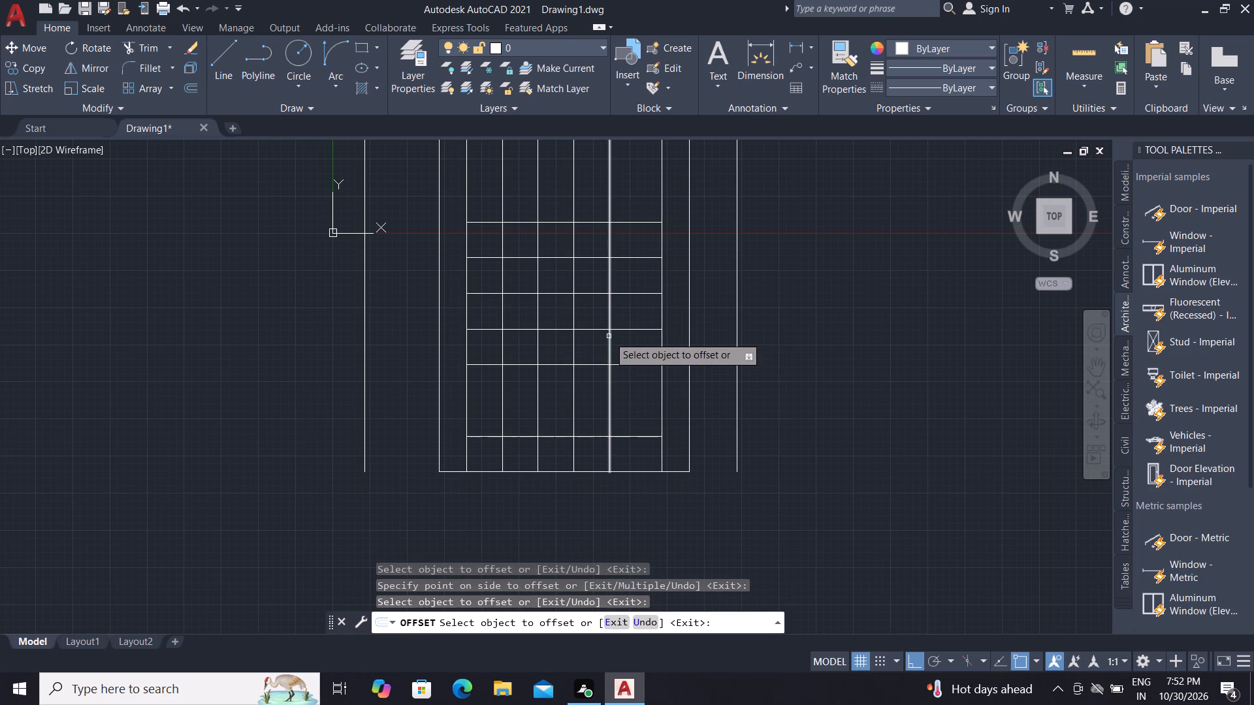
left_click(609, 336)
left_click(635, 343)
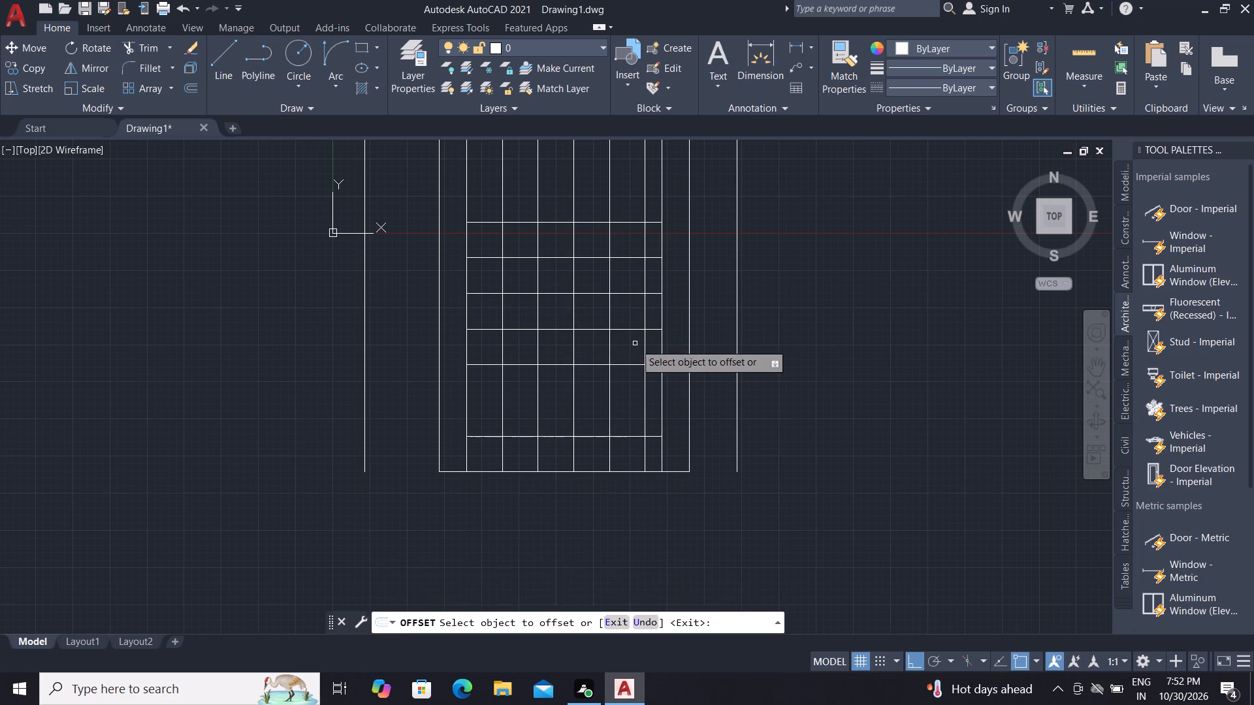
key("Escape")
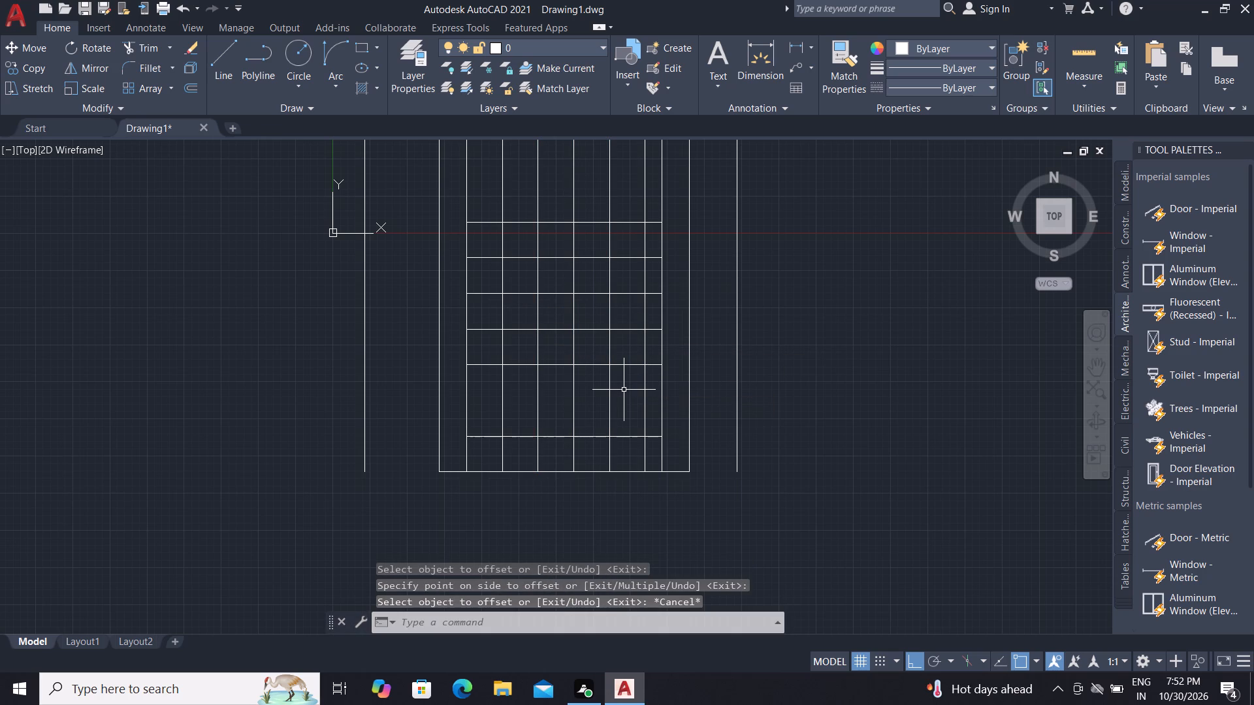
Trim the five vertical grid lines above the top horizontal line of the grid.
type("TR")
key("space")
scroll(626, 406, "down", 1)
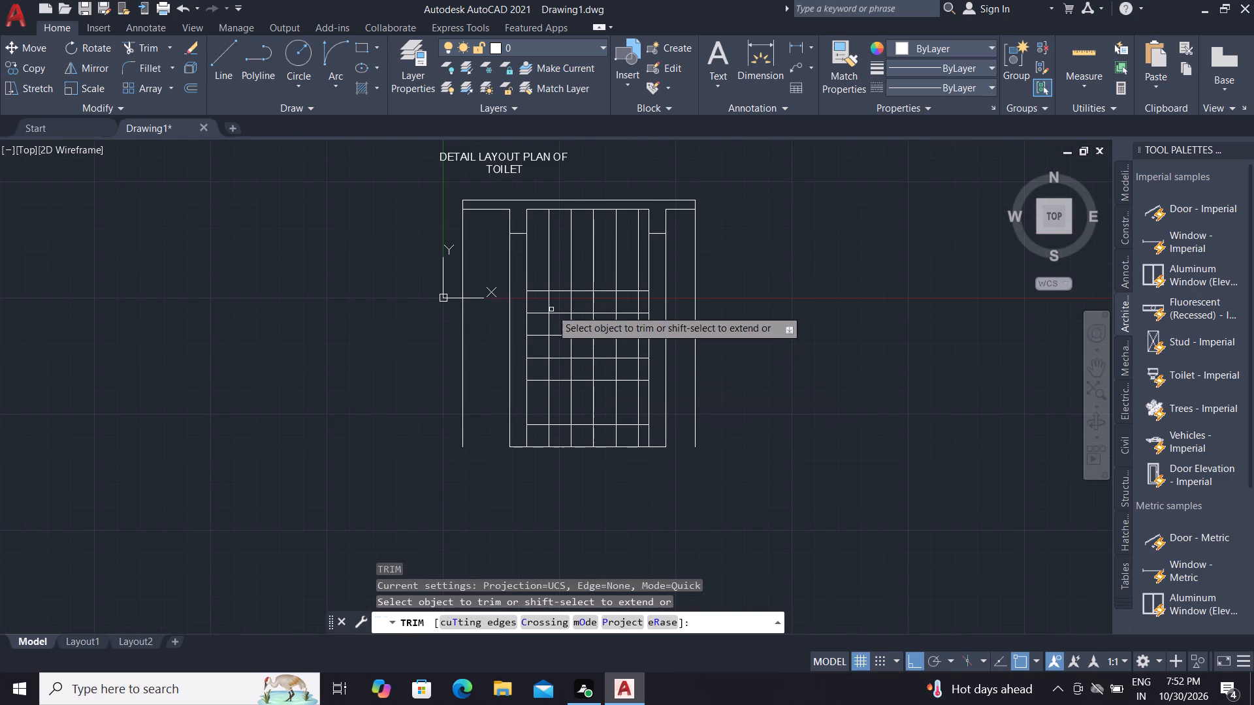
left_click(539, 273)
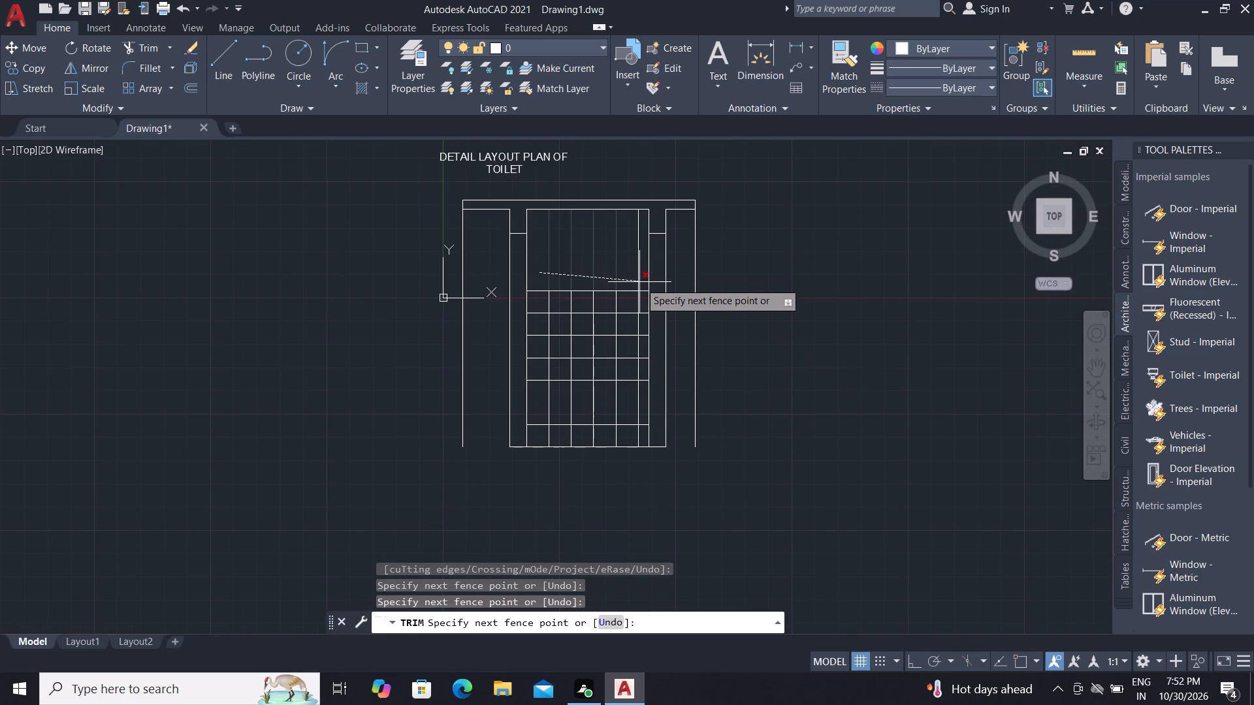
left_click(640, 283)
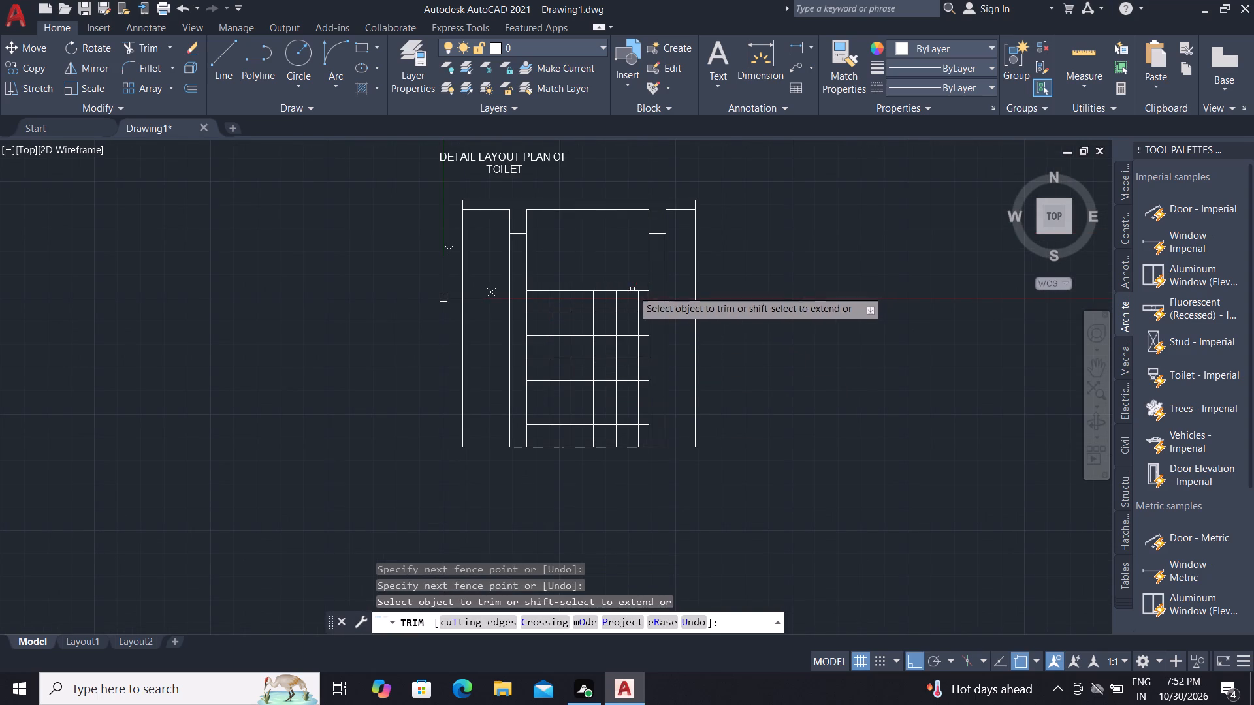
key("Escape")
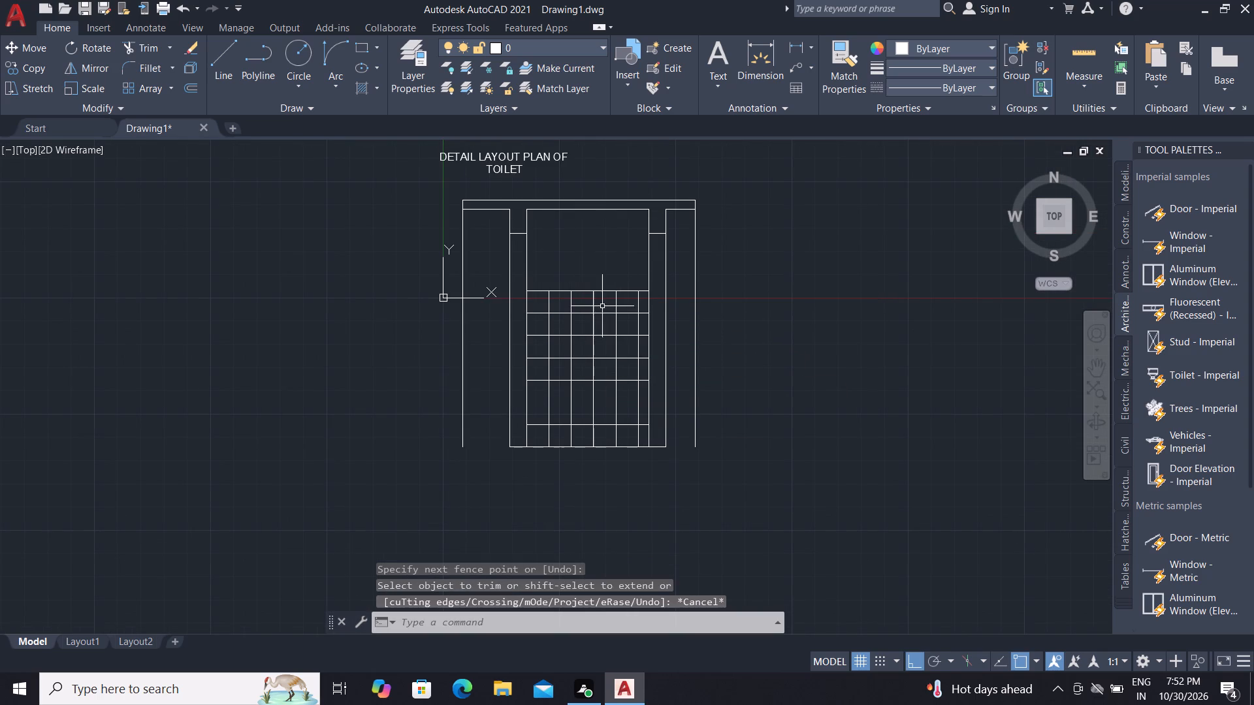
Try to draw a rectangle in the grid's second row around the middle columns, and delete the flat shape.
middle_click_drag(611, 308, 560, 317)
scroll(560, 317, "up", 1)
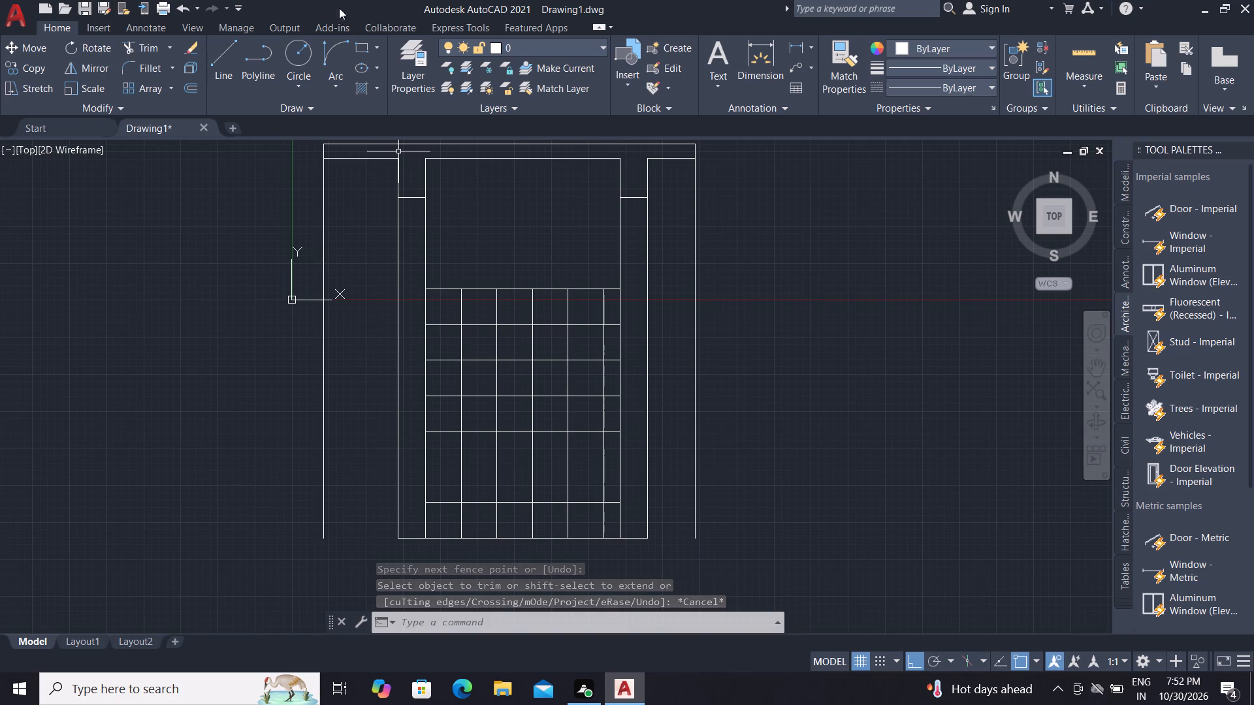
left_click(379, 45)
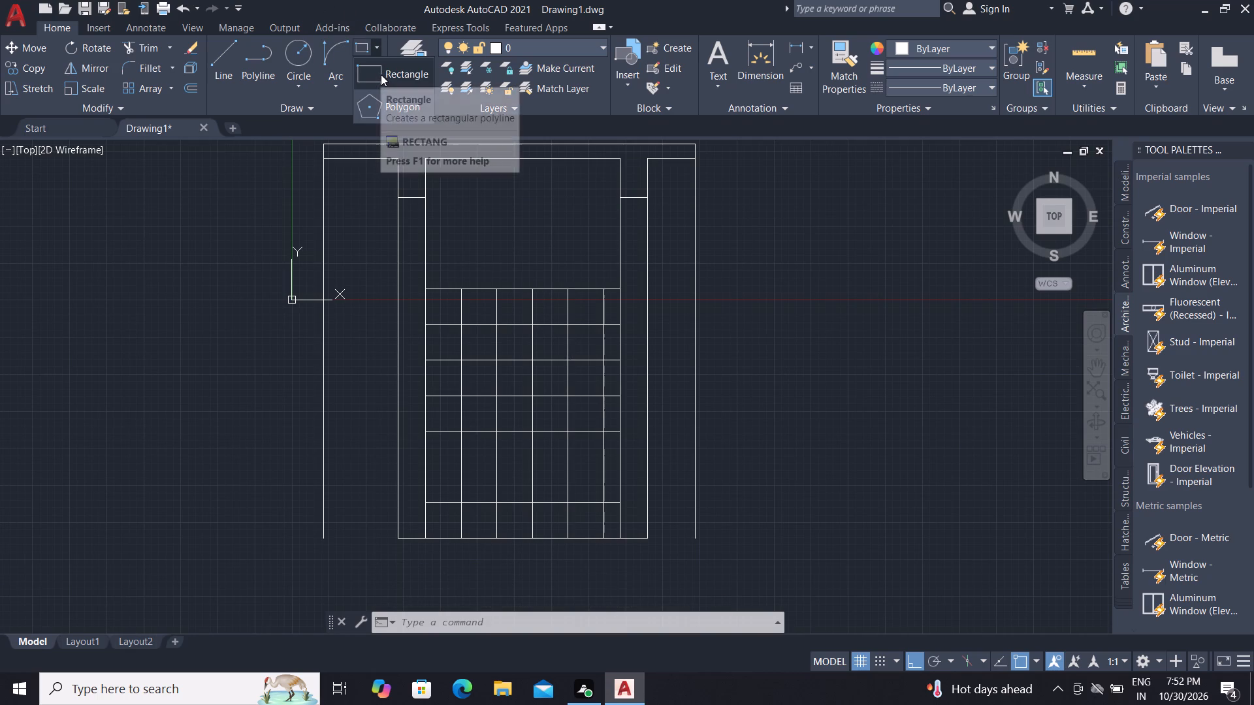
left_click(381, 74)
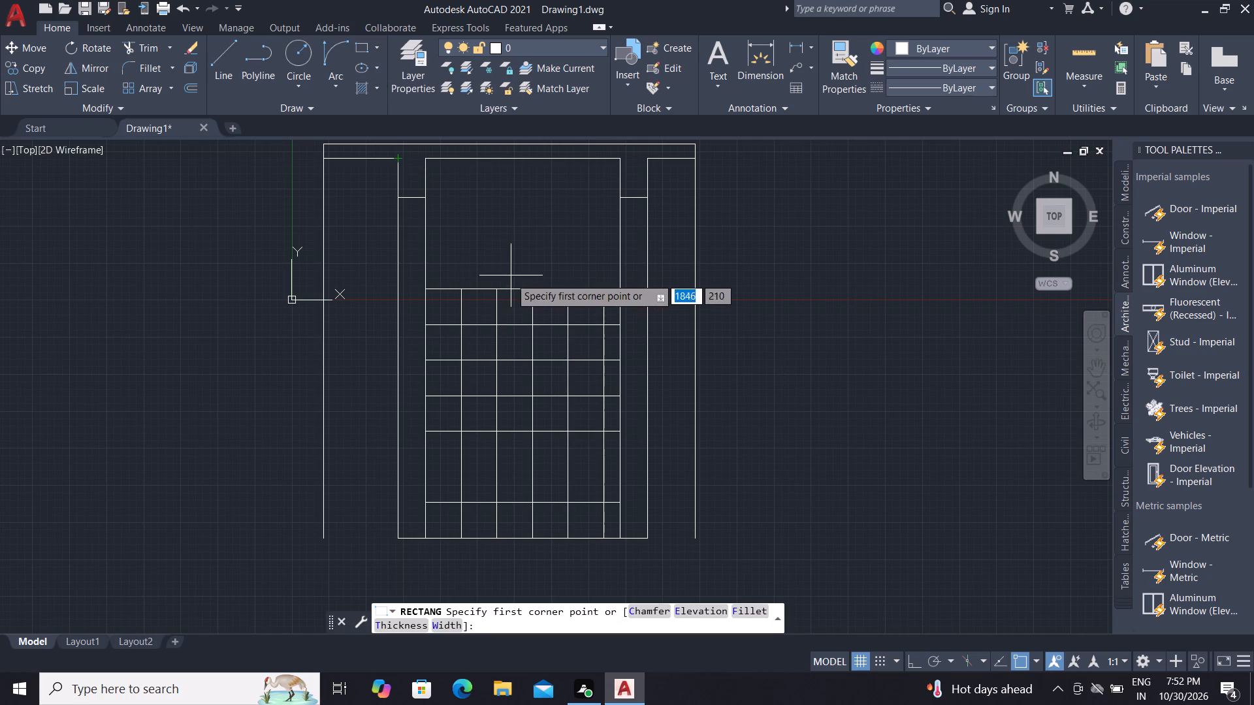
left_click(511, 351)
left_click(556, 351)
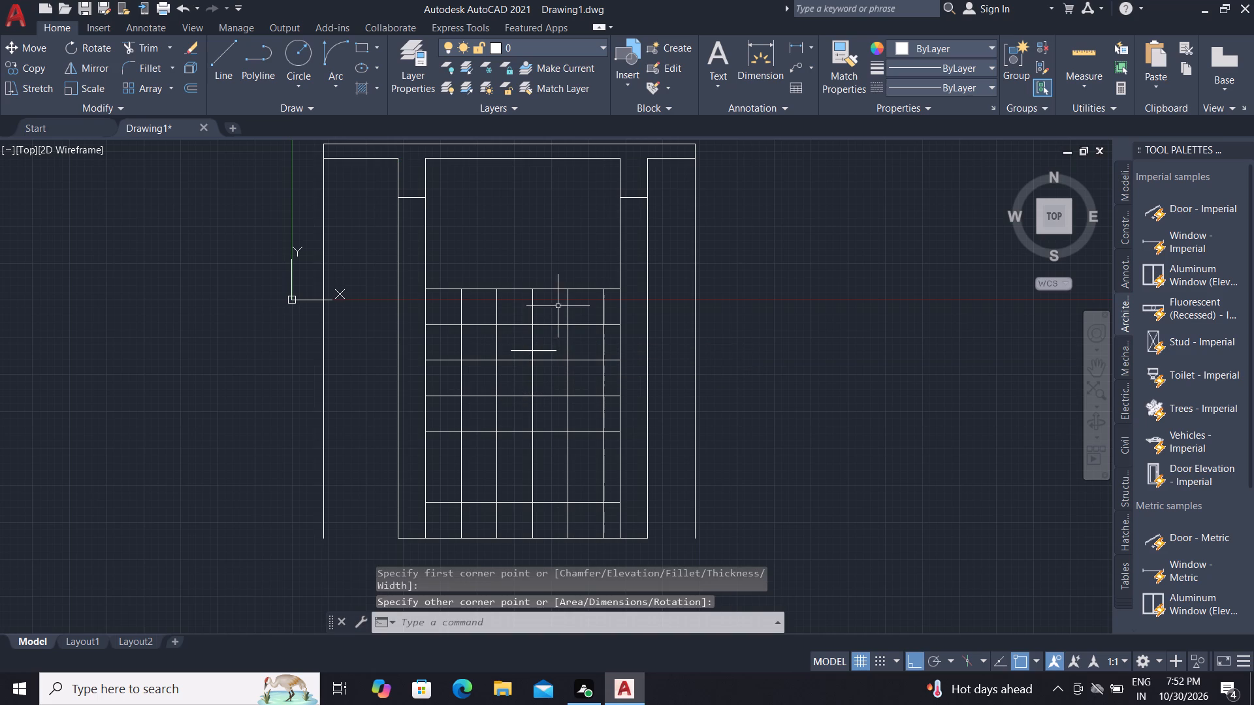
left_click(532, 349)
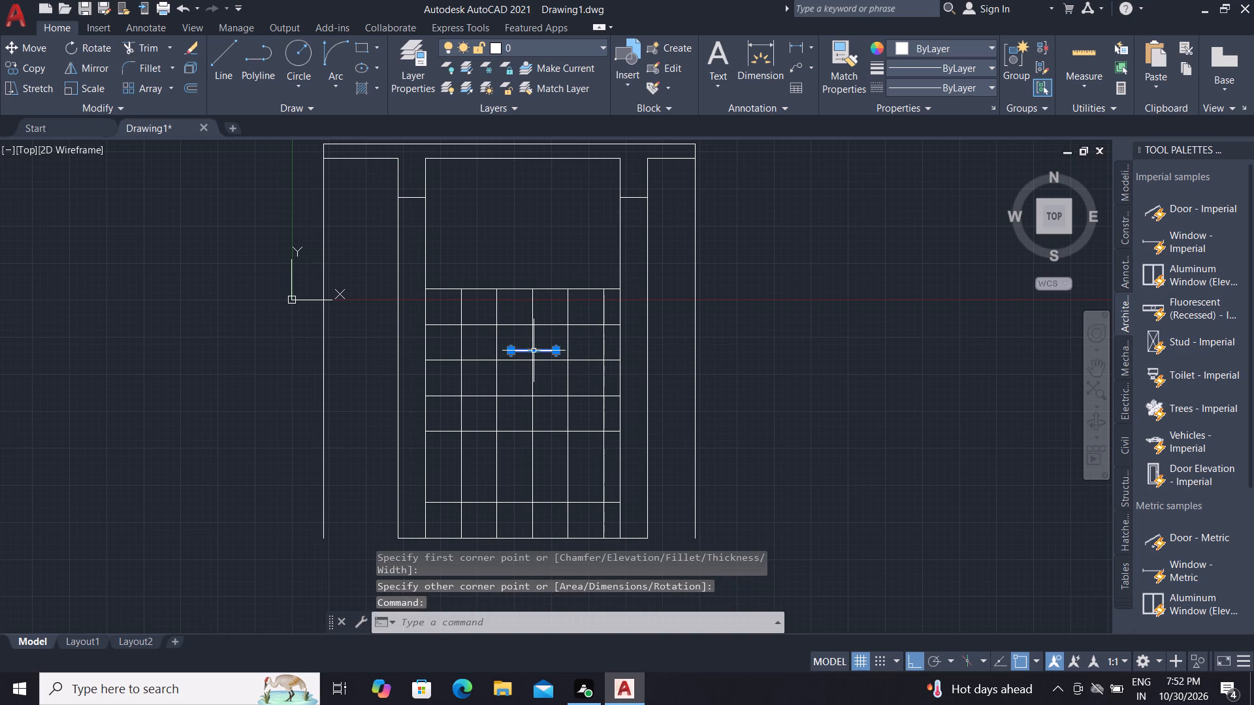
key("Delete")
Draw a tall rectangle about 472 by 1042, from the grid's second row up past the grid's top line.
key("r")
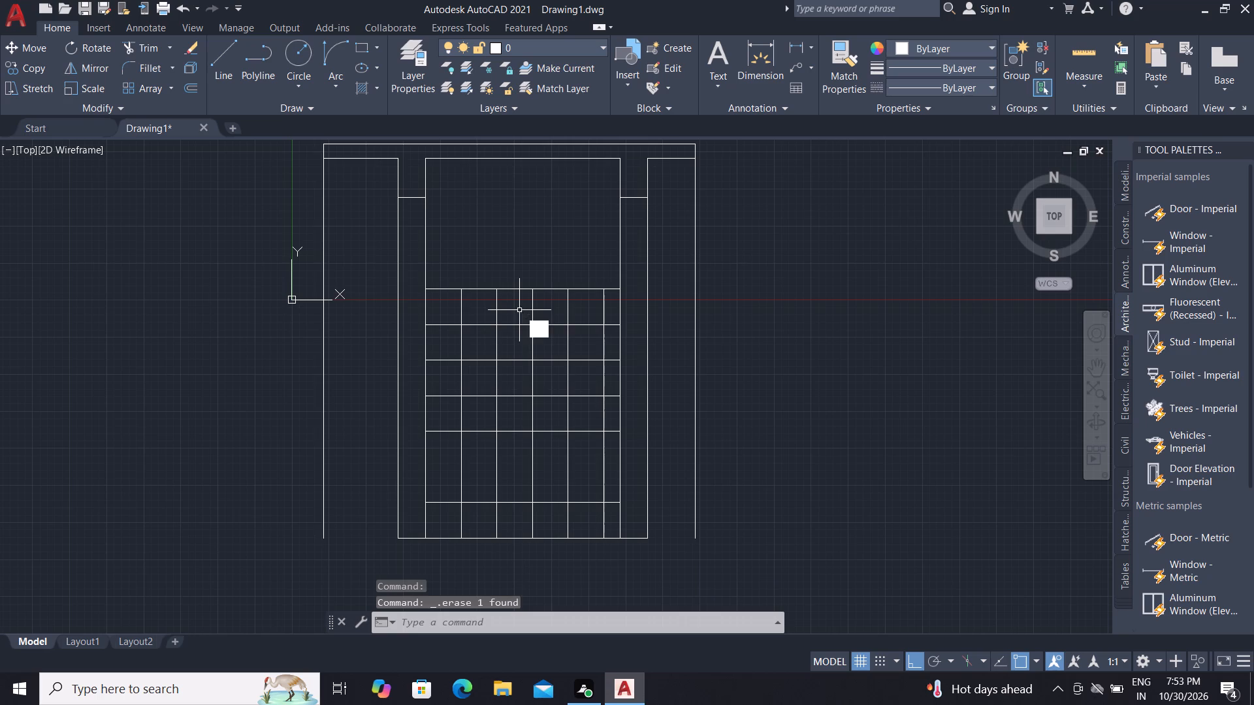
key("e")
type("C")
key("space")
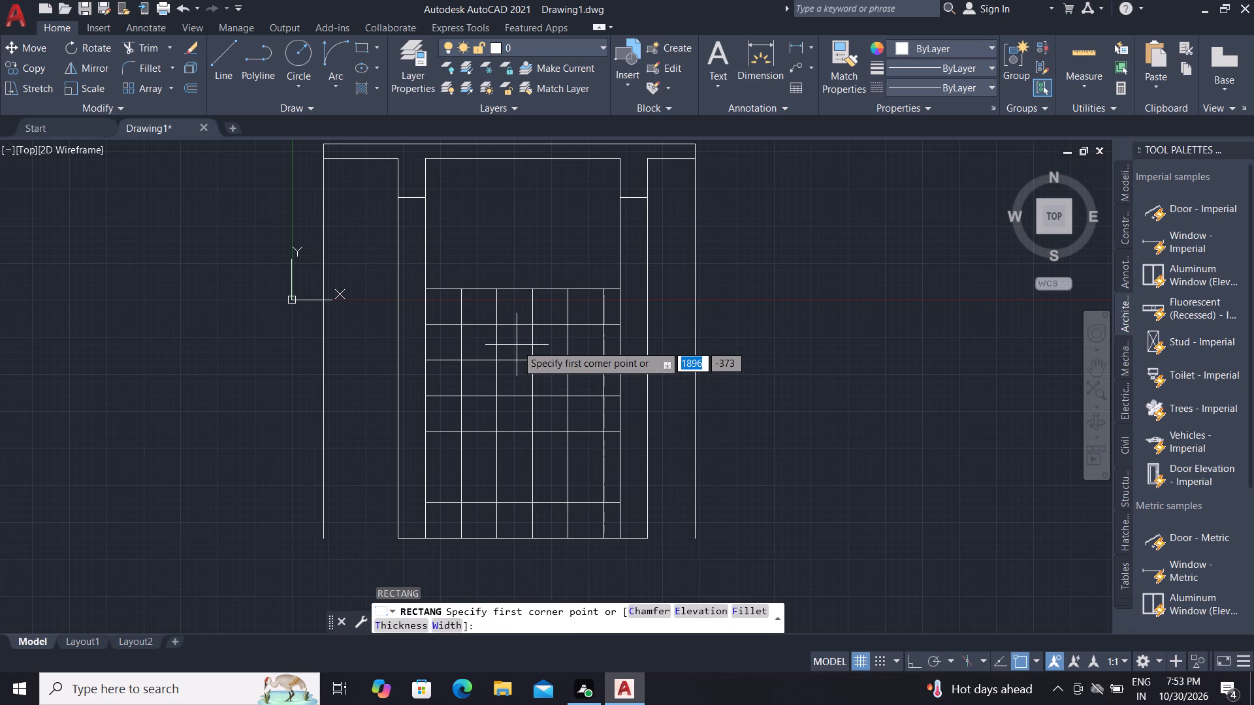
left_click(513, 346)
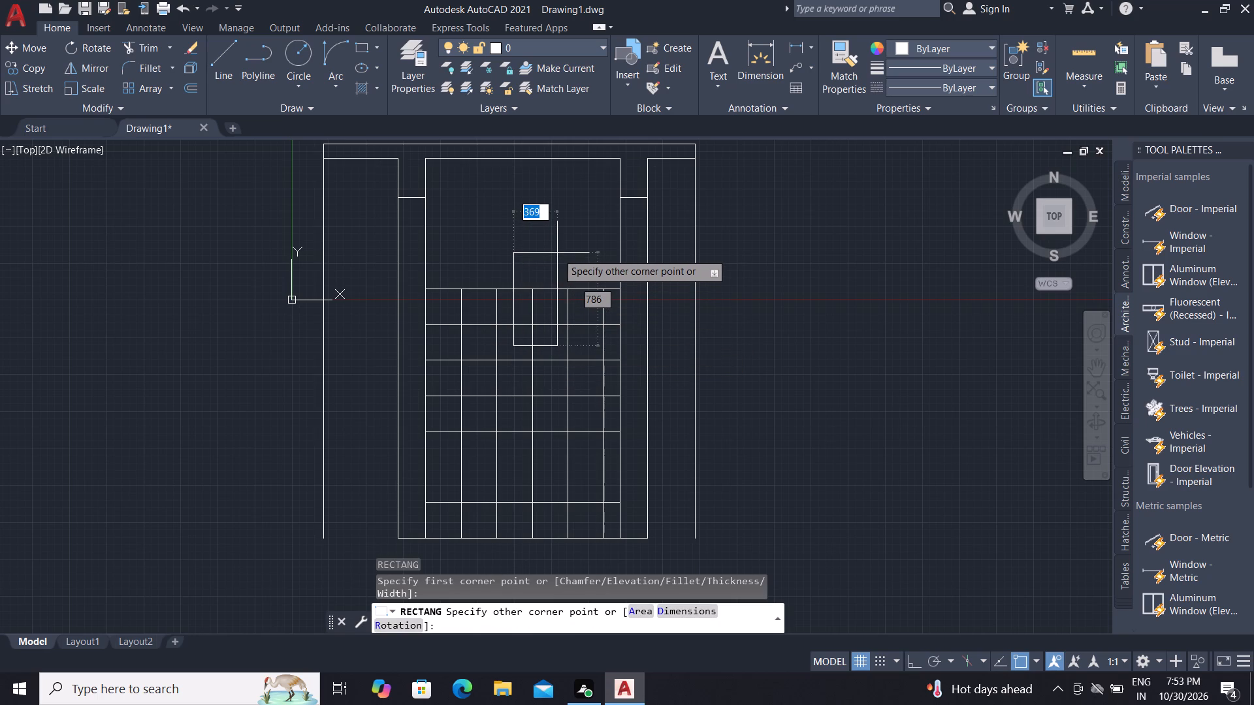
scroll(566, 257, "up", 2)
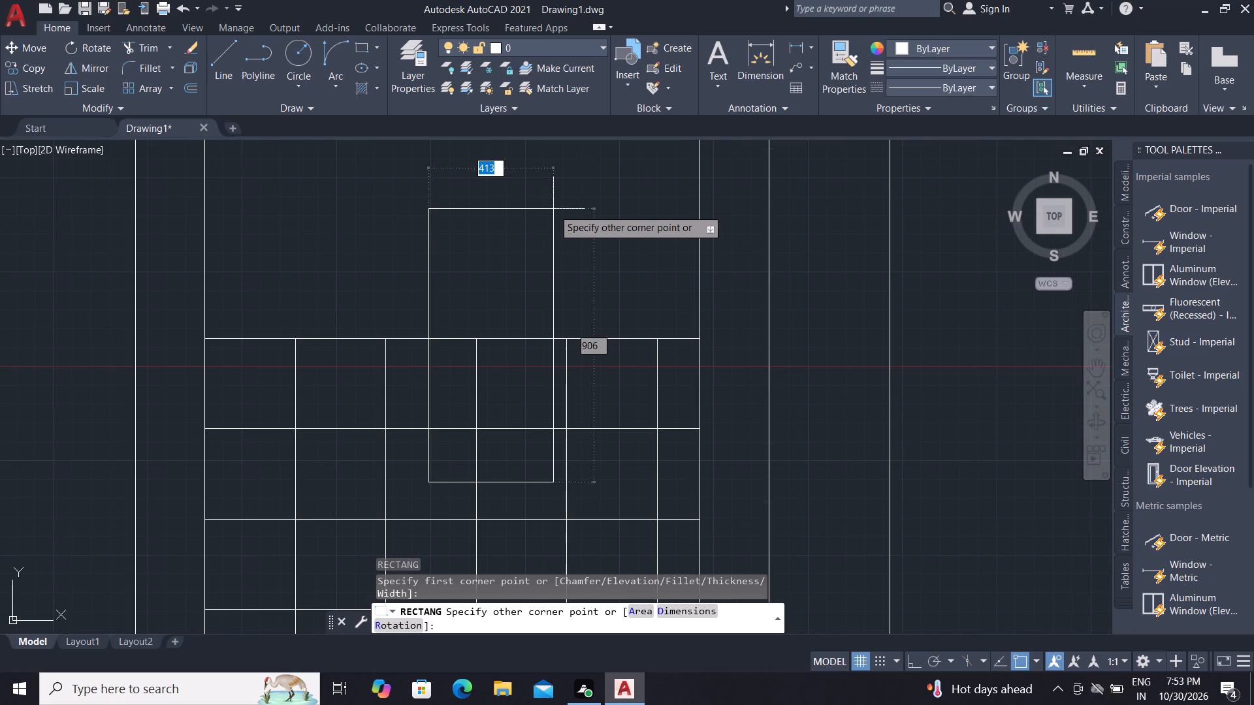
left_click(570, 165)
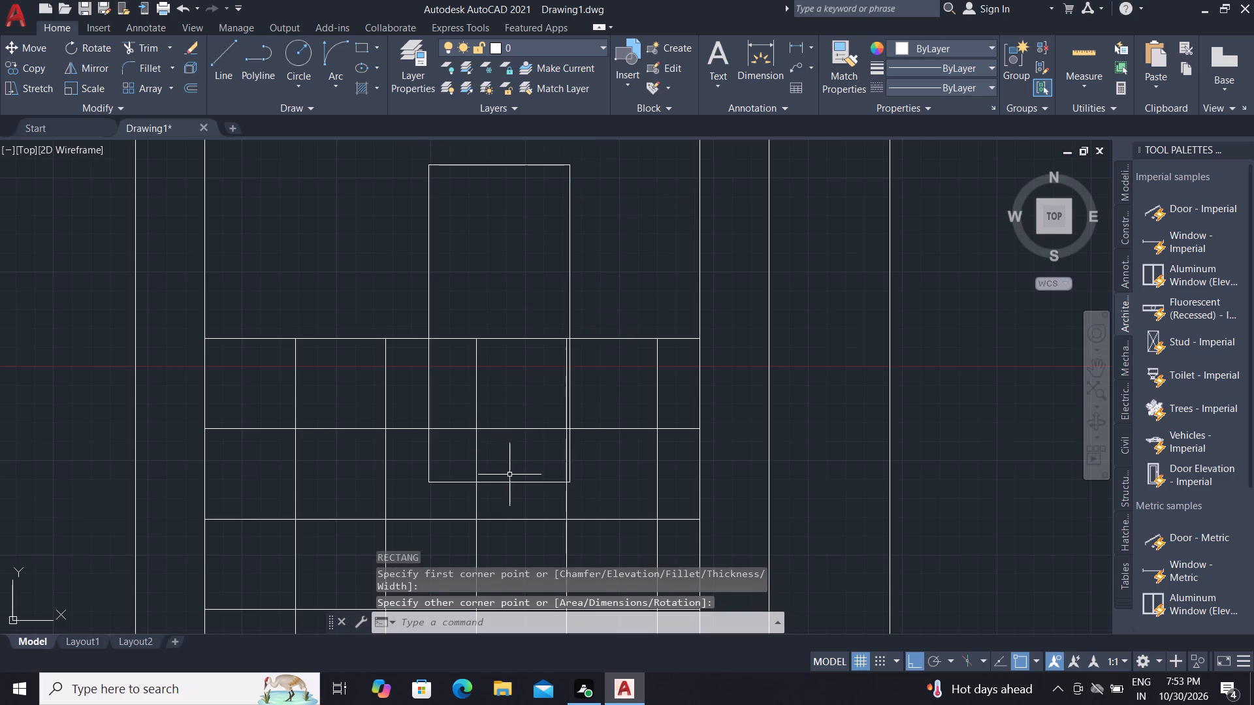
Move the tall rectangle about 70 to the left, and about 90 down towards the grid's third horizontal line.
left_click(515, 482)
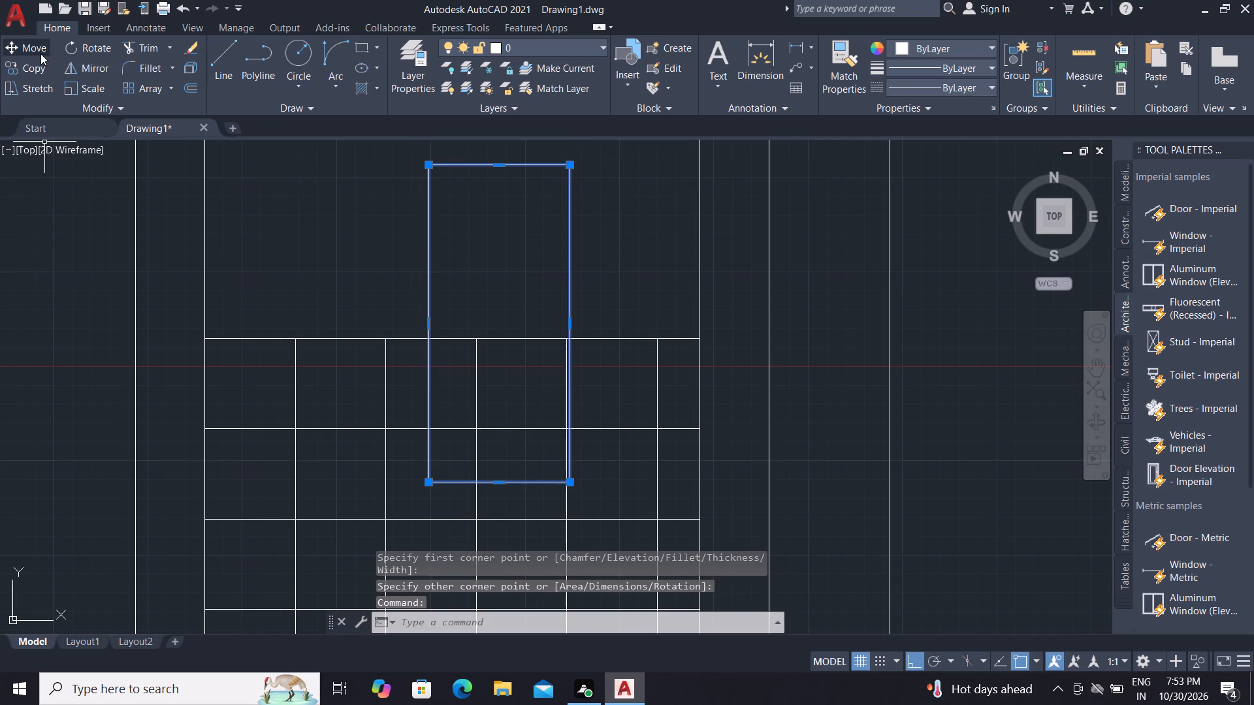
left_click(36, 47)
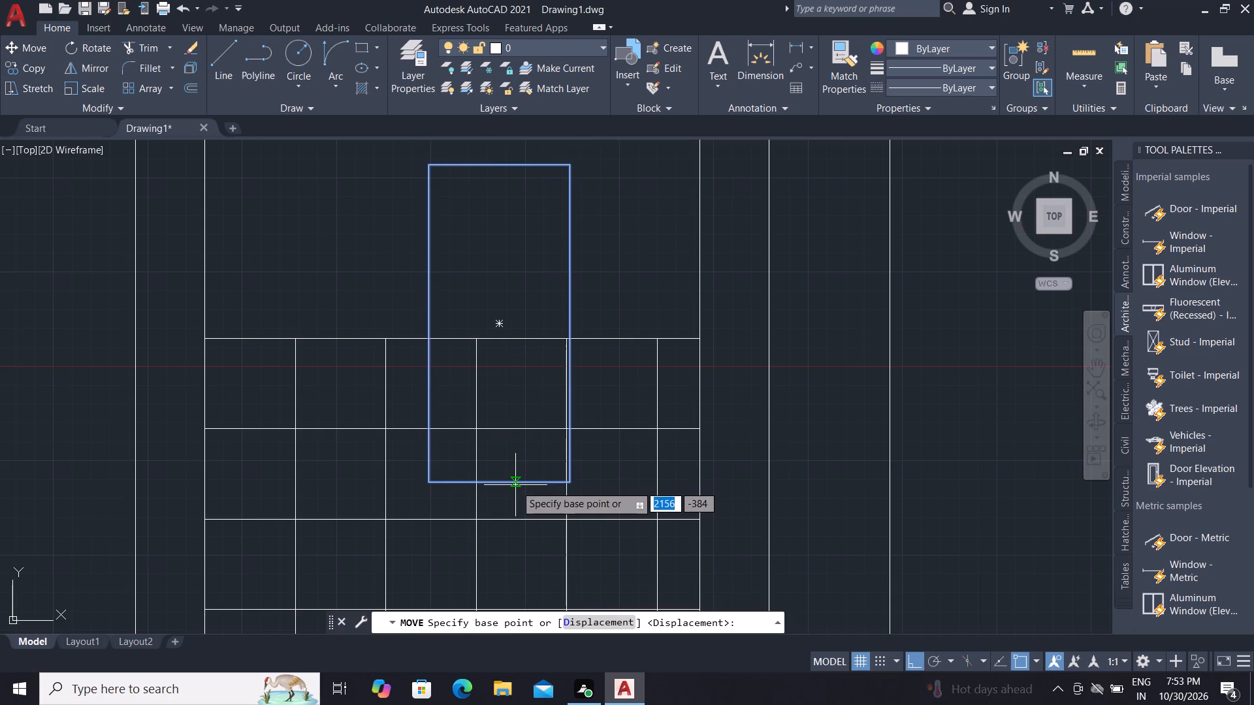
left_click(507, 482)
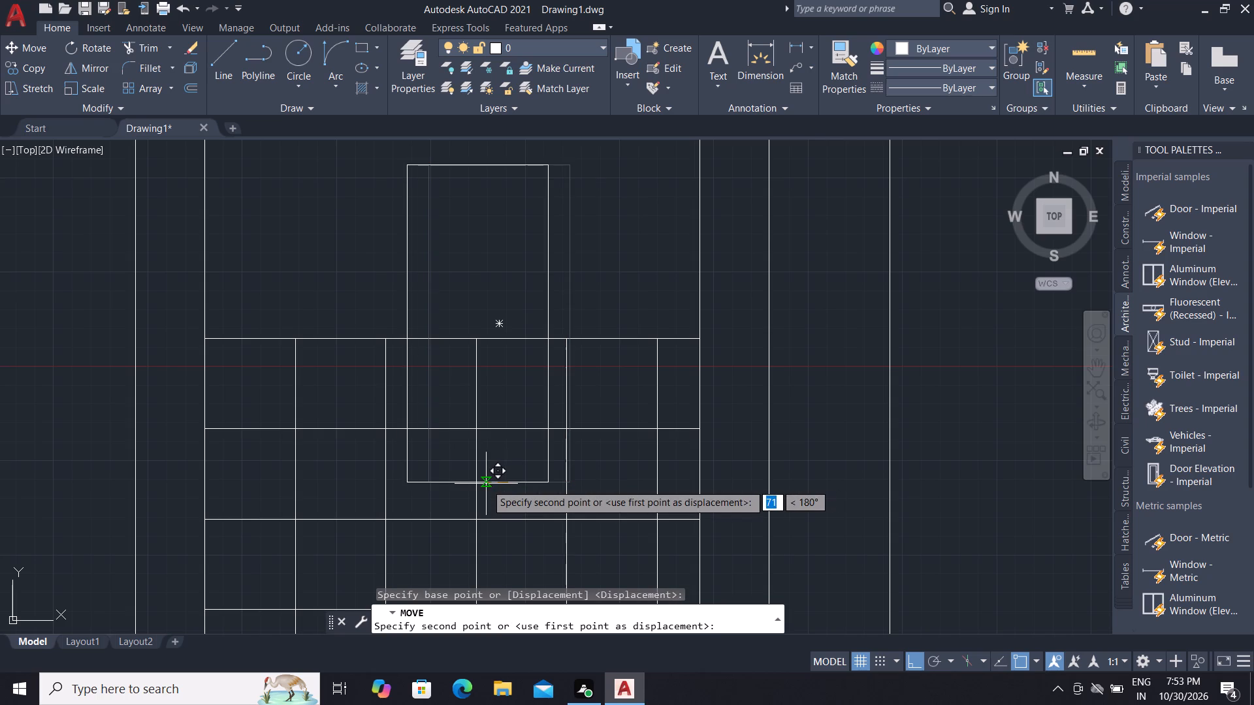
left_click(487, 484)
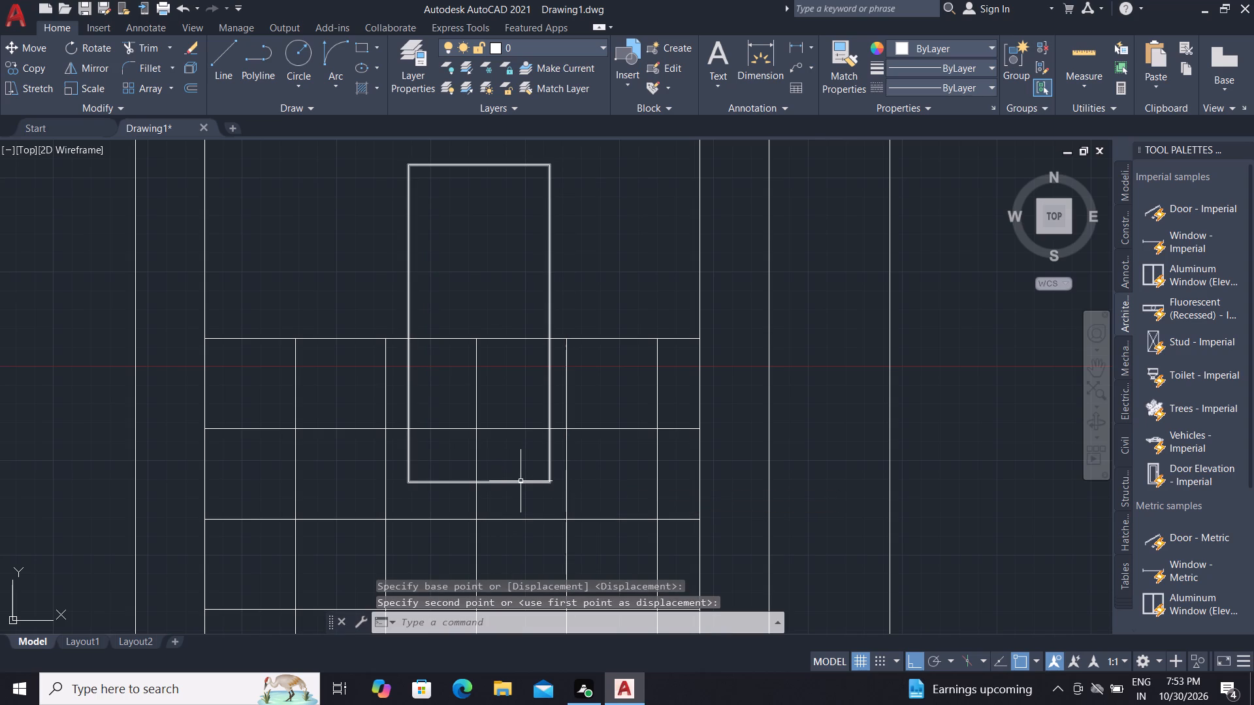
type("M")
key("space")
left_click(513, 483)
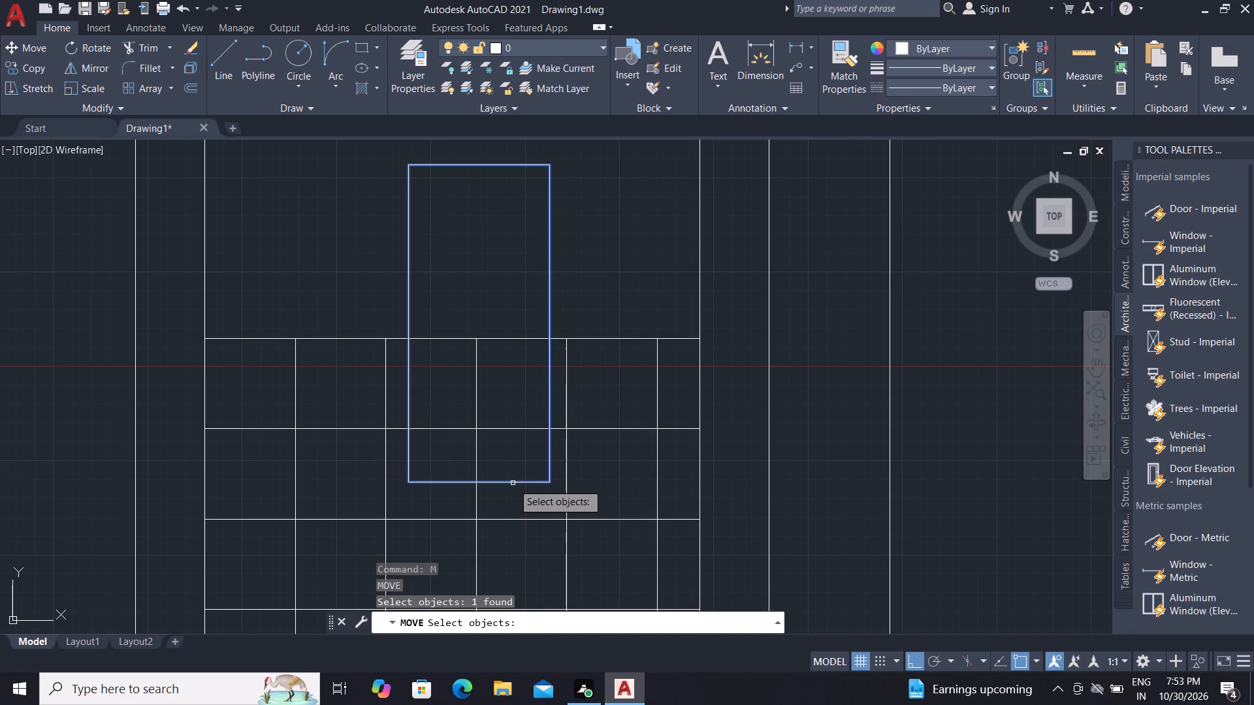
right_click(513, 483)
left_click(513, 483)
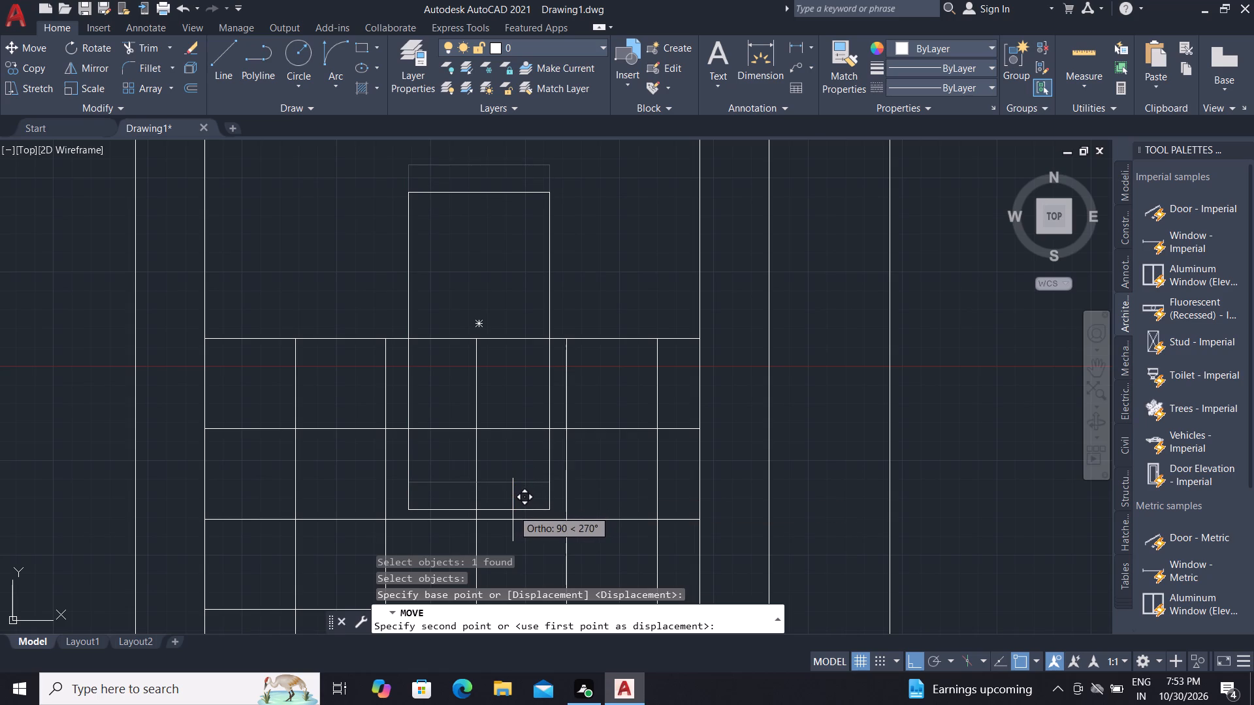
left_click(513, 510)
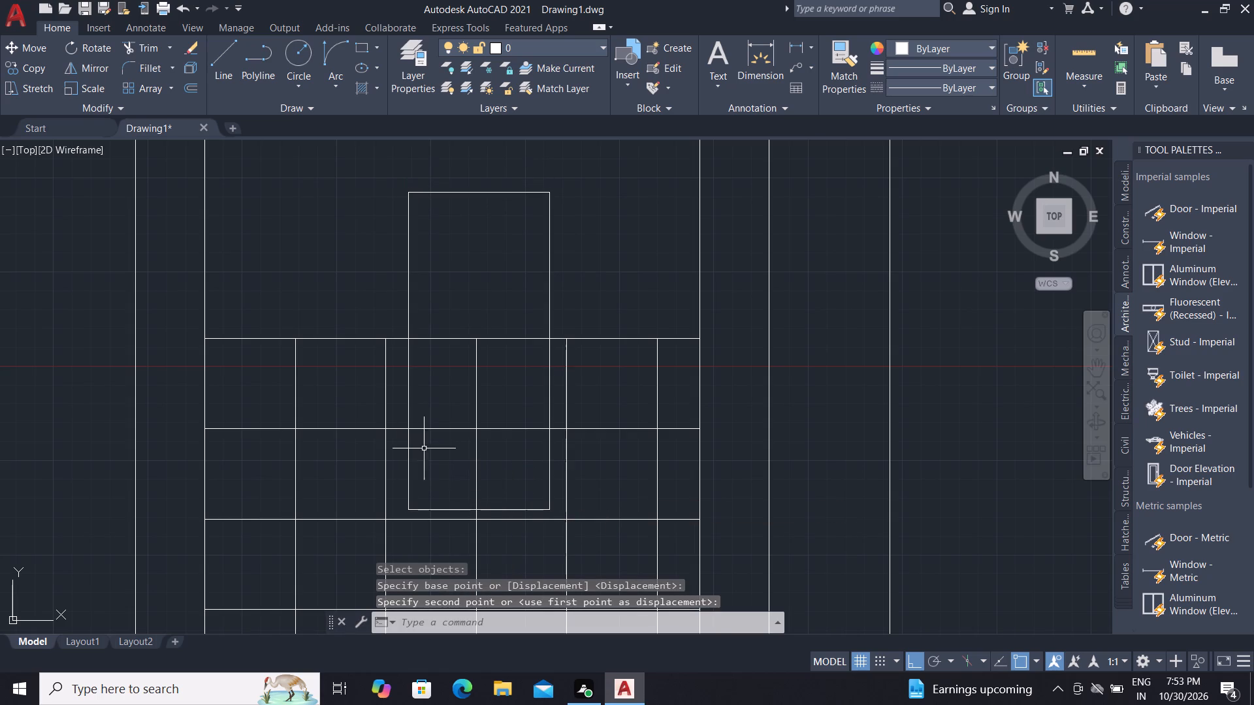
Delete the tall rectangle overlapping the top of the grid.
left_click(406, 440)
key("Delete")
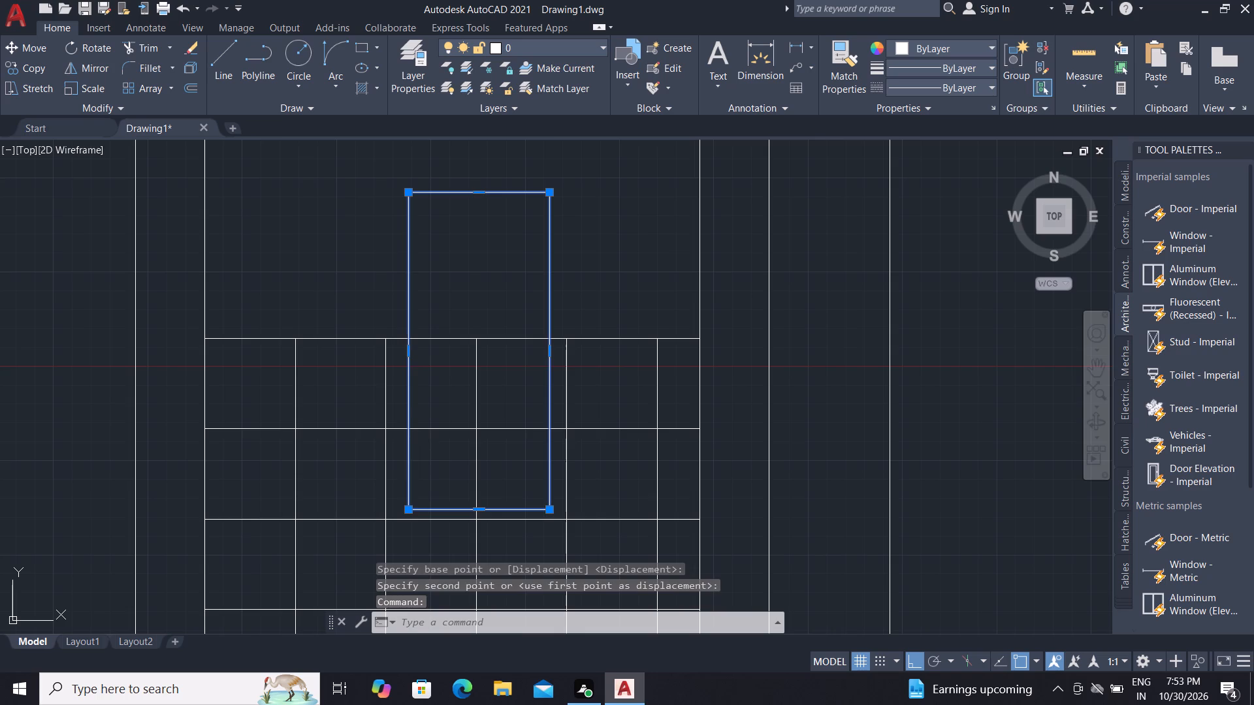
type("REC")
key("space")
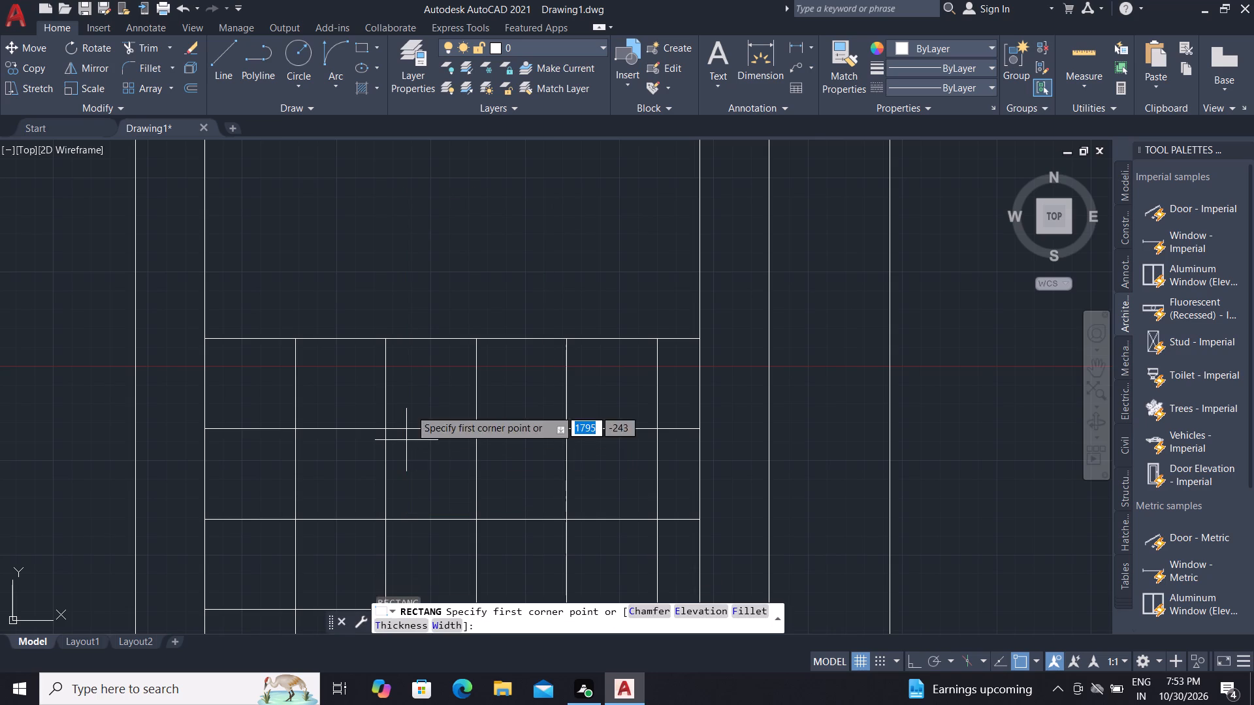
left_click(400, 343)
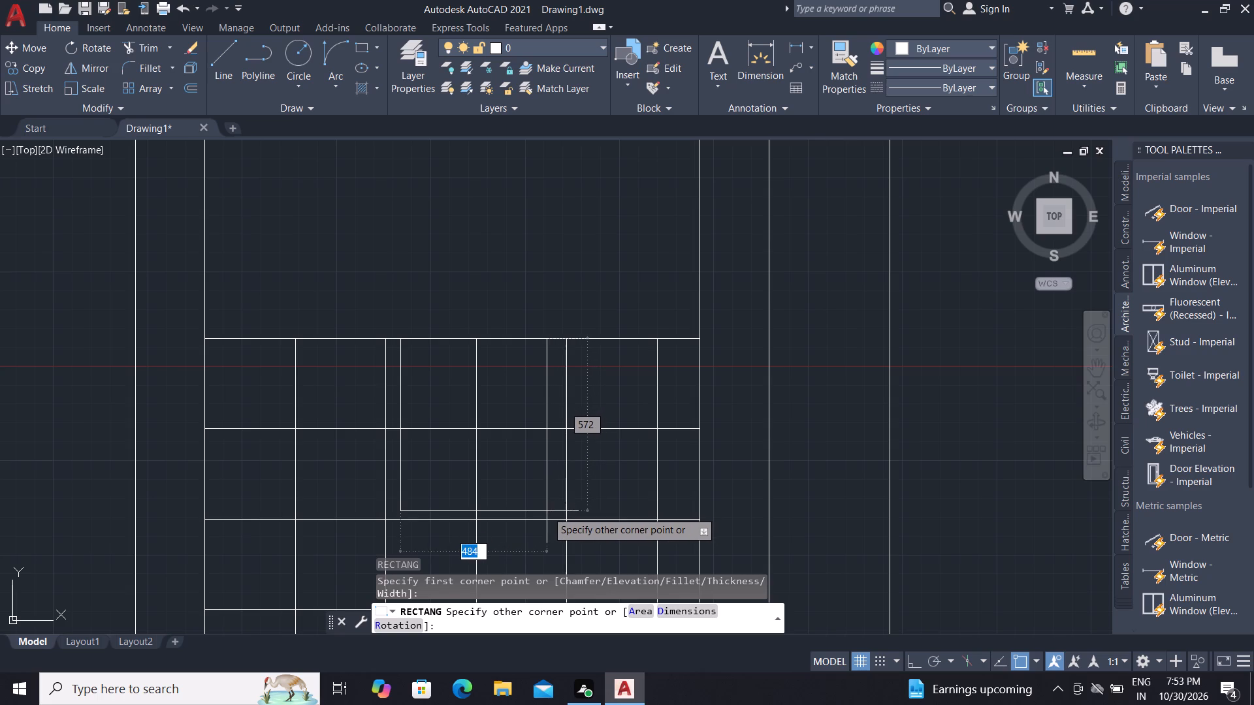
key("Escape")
Draw a rectangle about 508 by 1213 over the middle columns, from the grid's second row up past its top line.
key("r")
type("EC")
key("space")
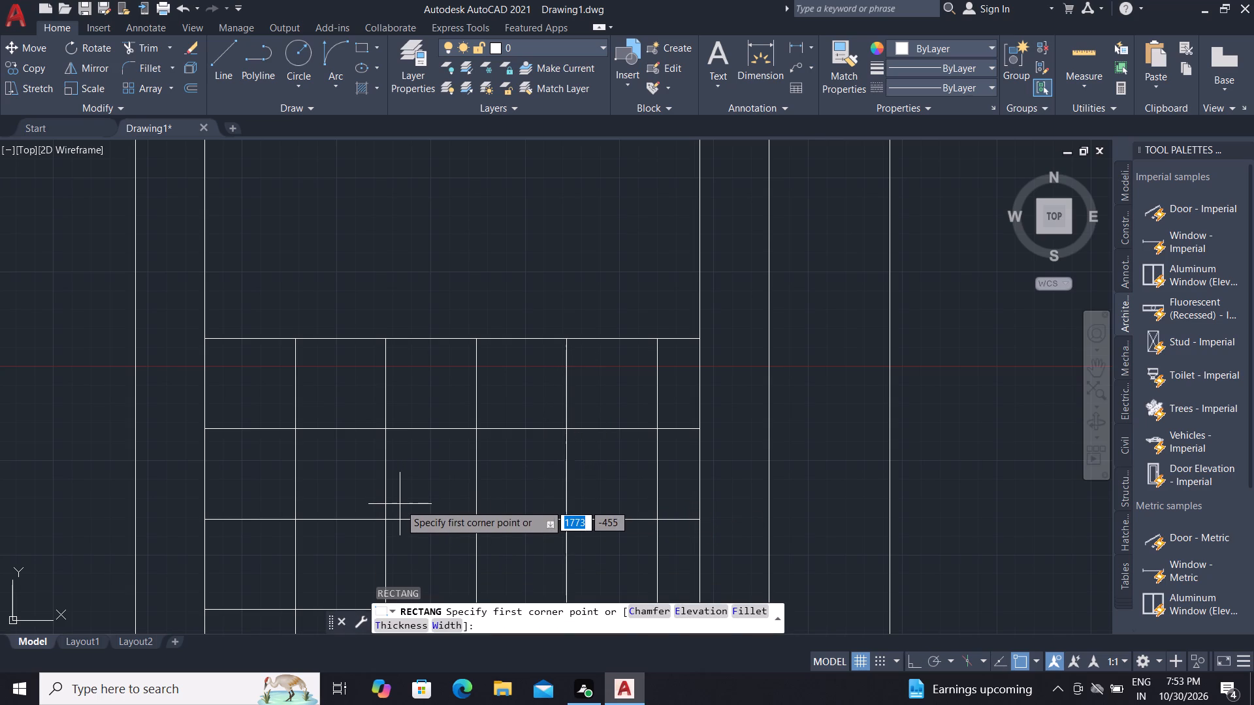
left_click(400, 504)
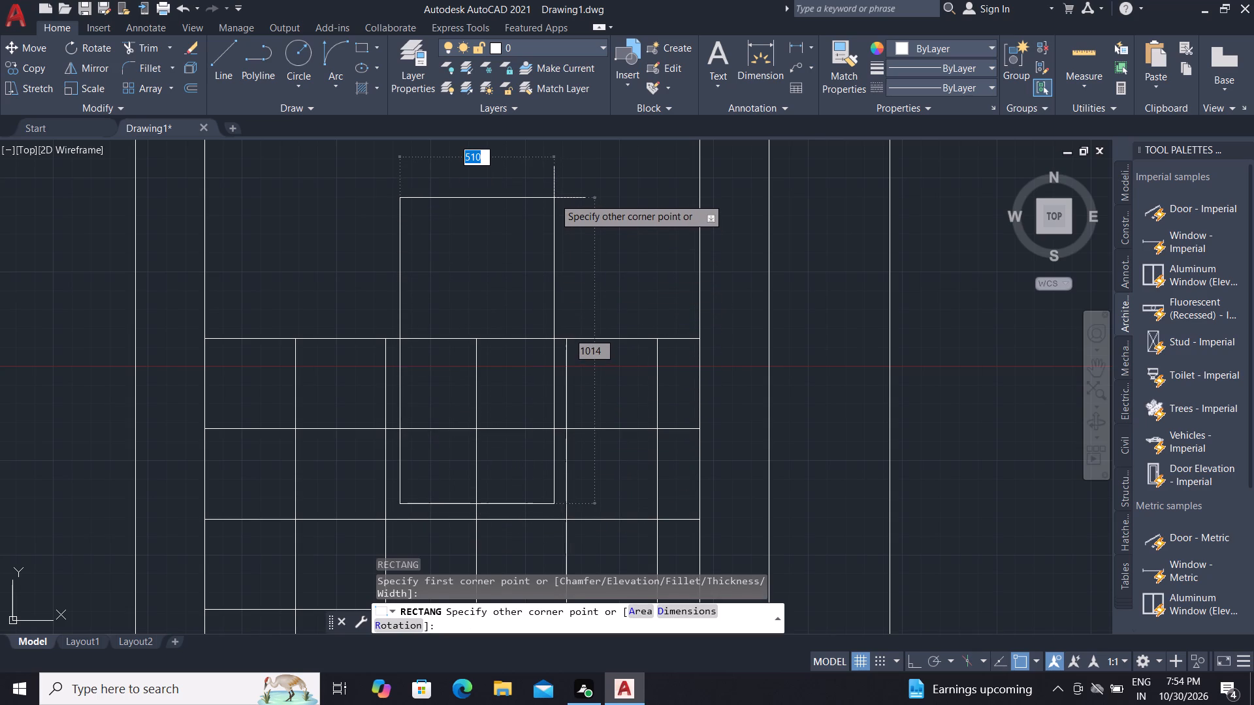
scroll(556, 196, "down", 2)
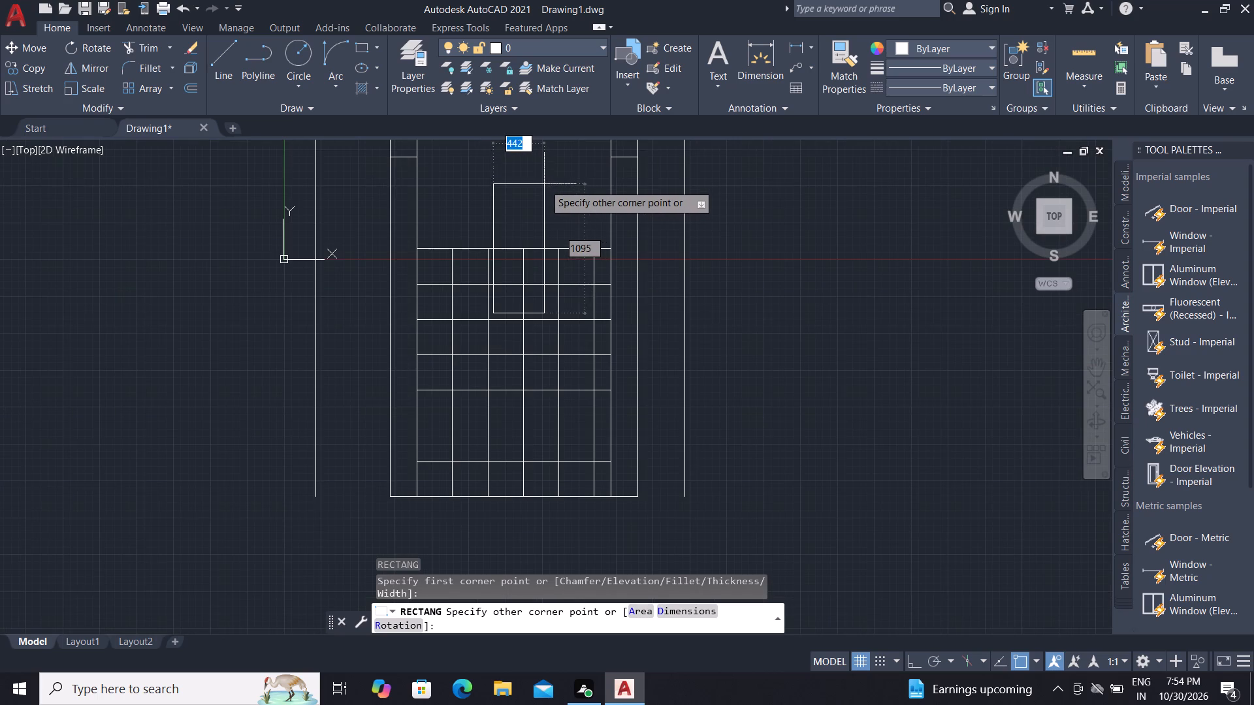
scroll(544, 184, "down", 1)
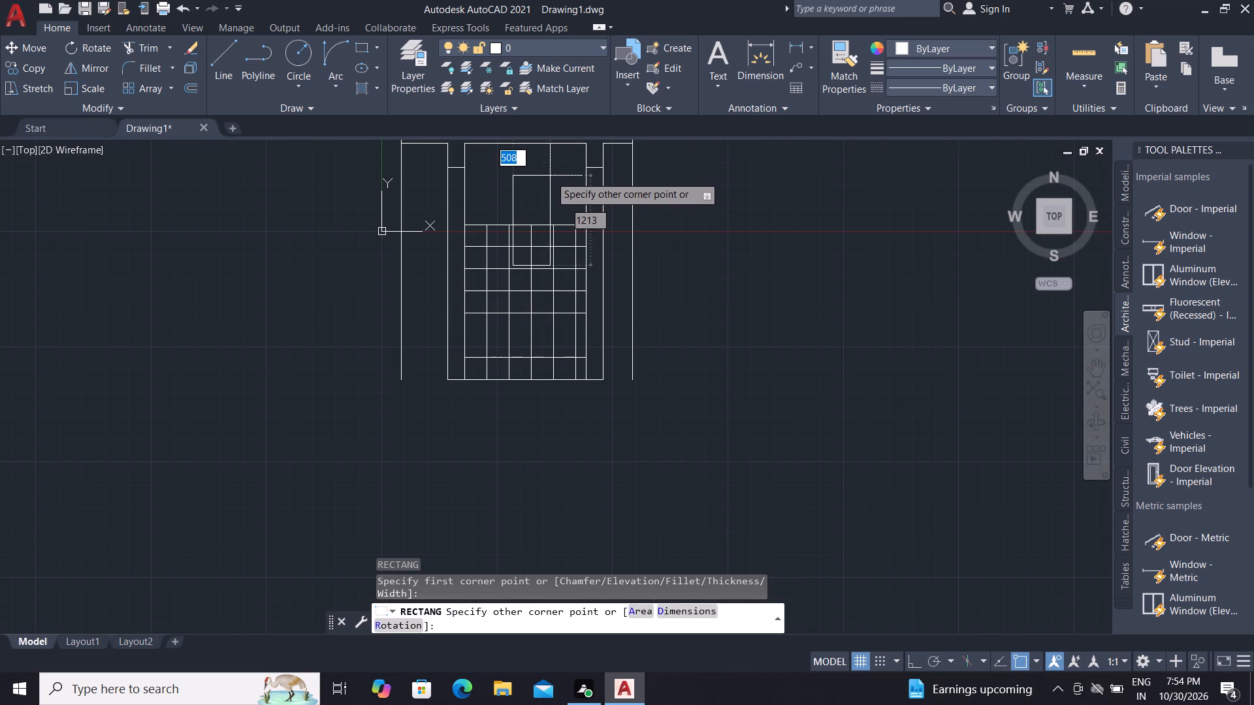
left_click(550, 176)
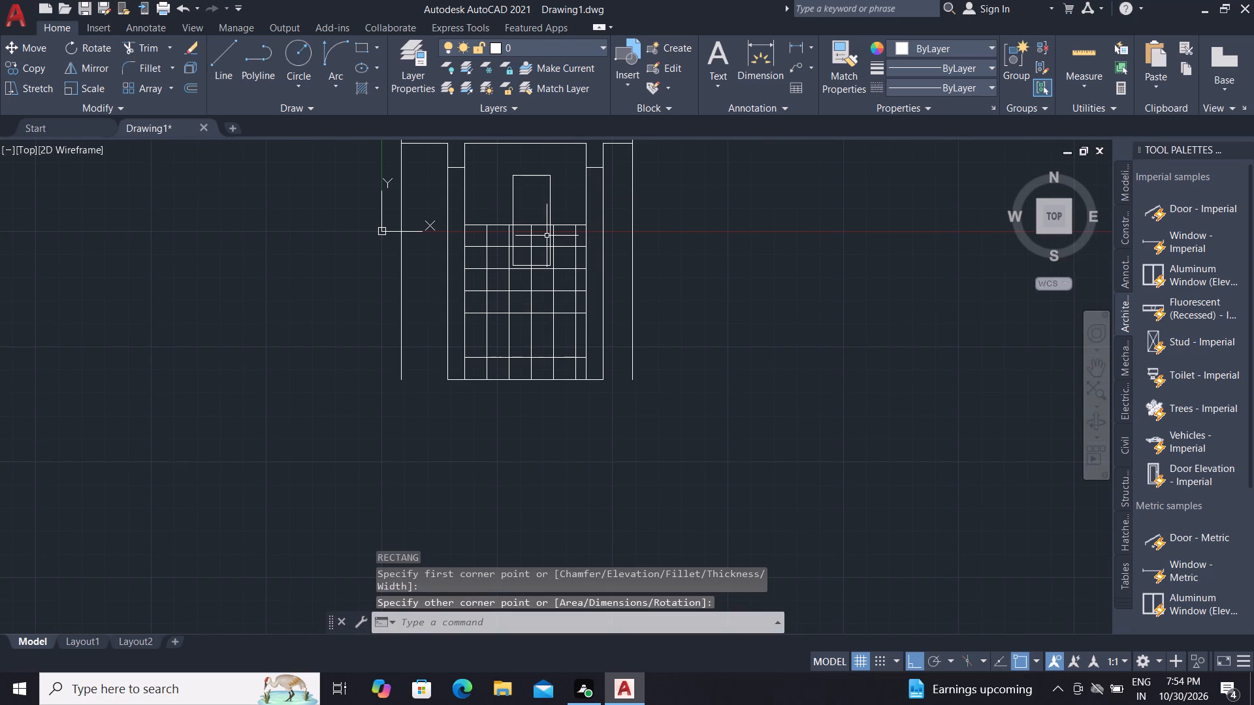
Trim the middle vertical grid line inside and just below the tall rectangle, and the second horizontal grid line inside it.
scroll(529, 239, "up", 1)
middle_click_drag(528, 238, 549, 398)
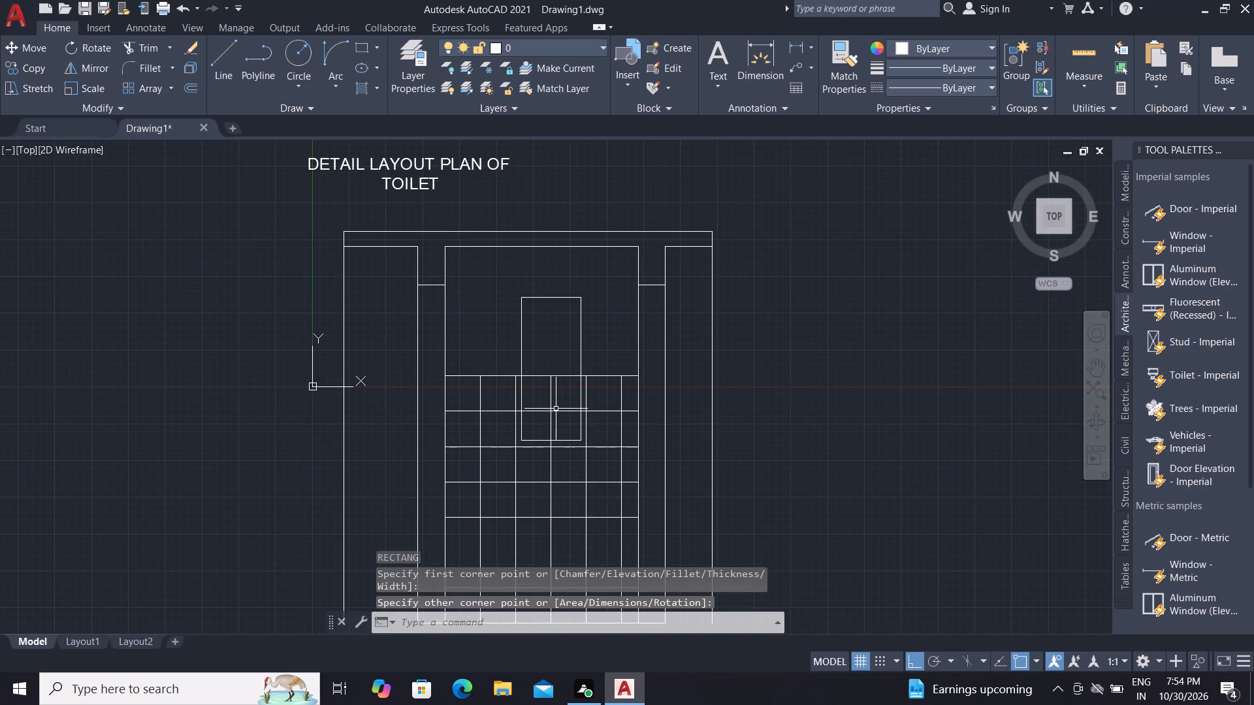
key("t")
key("r")
key("space")
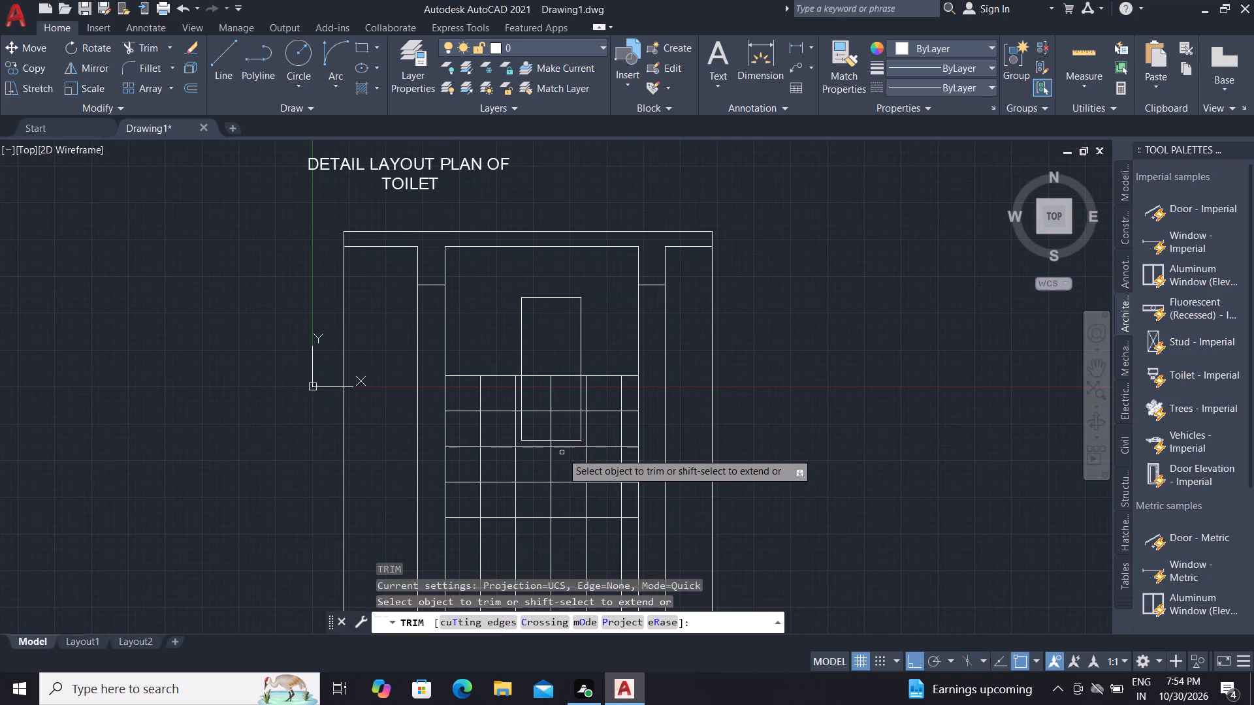
scroll(562, 452, "up", 4)
left_click(543, 444)
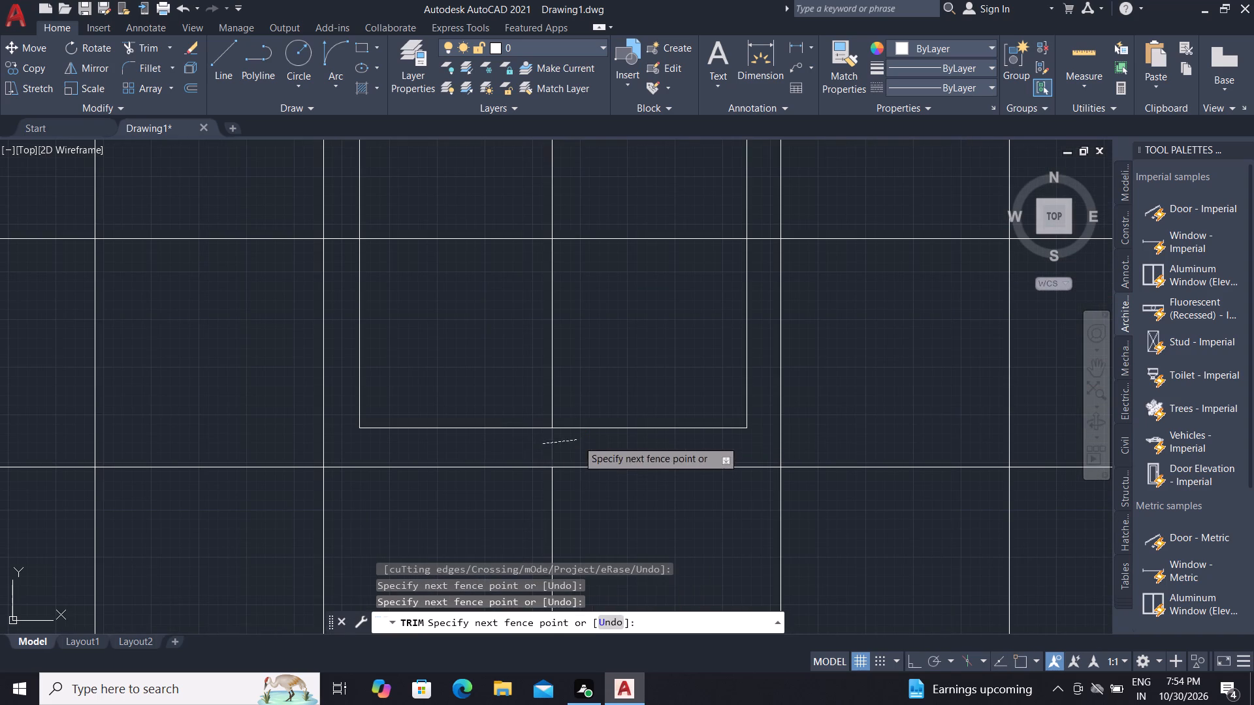
left_click(577, 440)
scroll(569, 433, "down", 2)
left_click(549, 328)
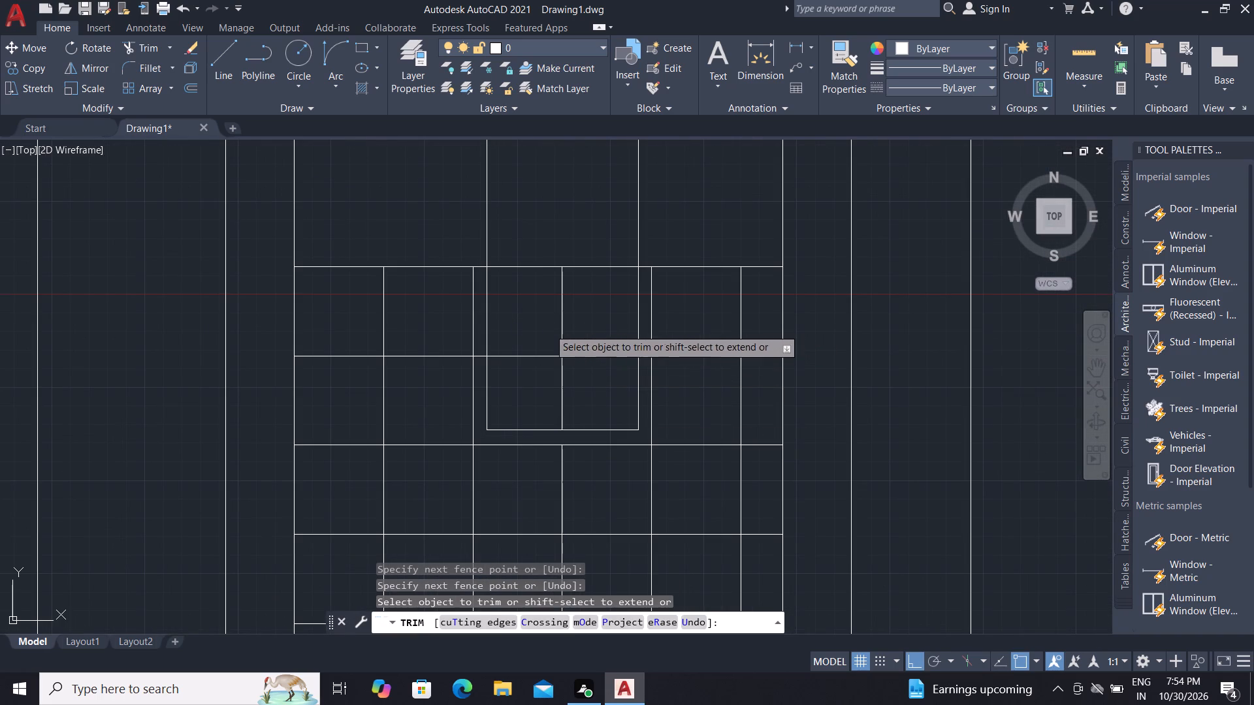
left_click(598, 379)
left_click(527, 346)
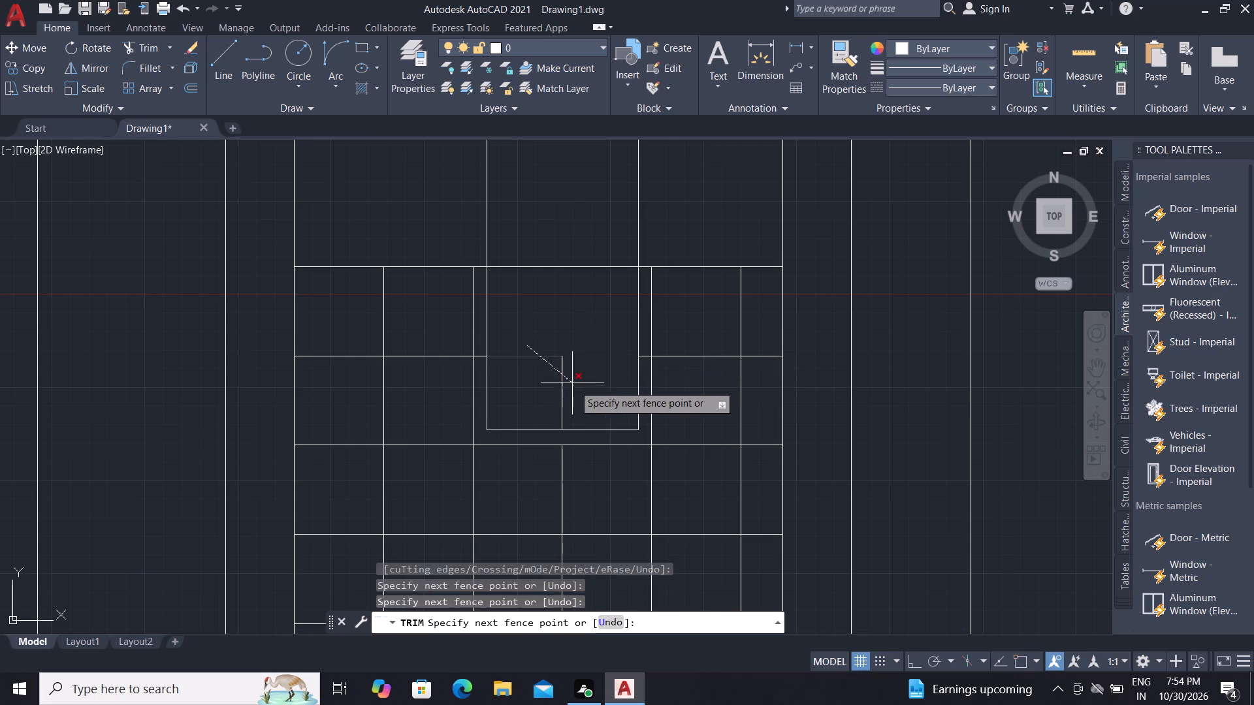
left_click(580, 388)
Trim the short second-line grid stubs between the tall rectangle's sides and the adjacent vertical grid lines.
scroll(487, 359, "up", 3)
left_click(453, 315)
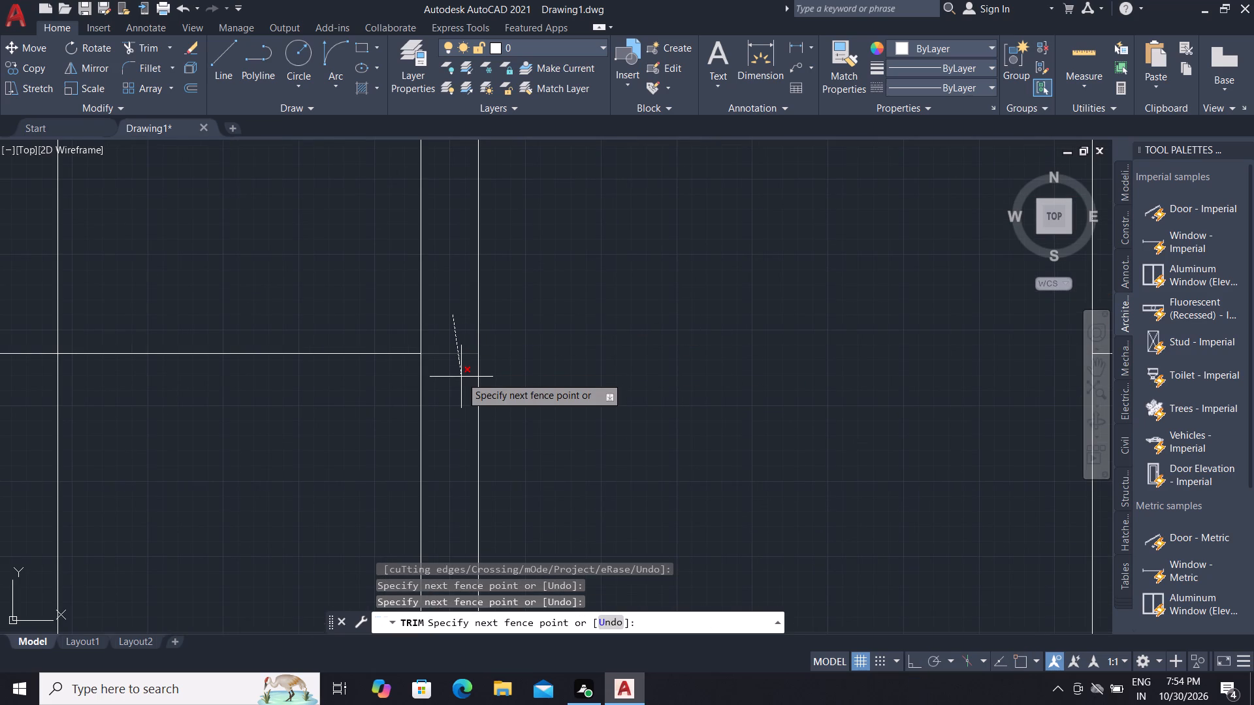
key("Escape")
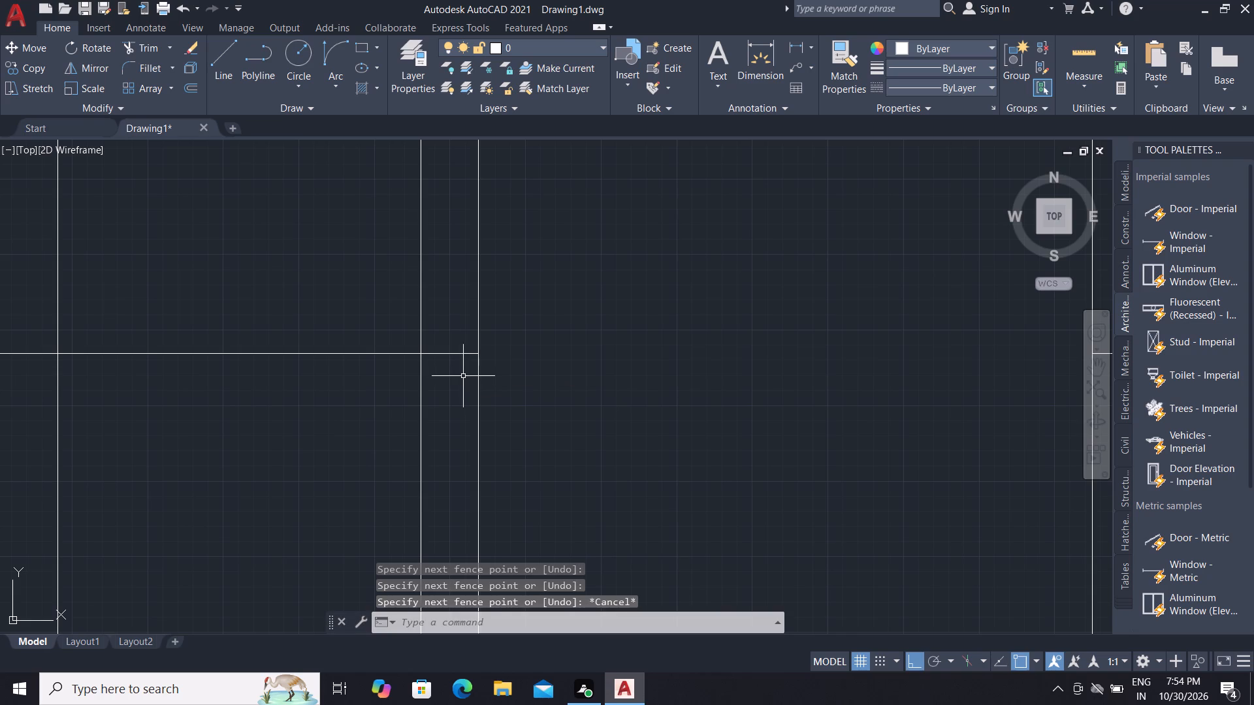
type("TR")
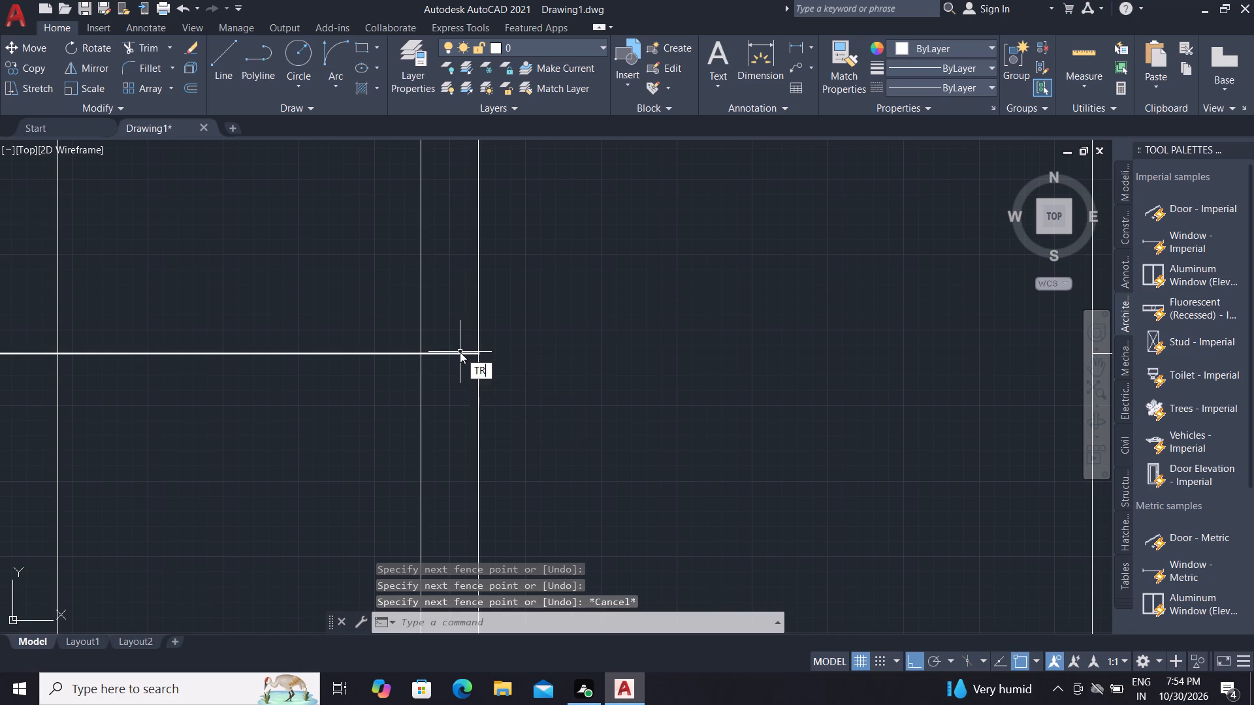
key("space")
left_click(457, 345)
left_click(458, 364)
key("Escape")
scroll(480, 378, "down", 3)
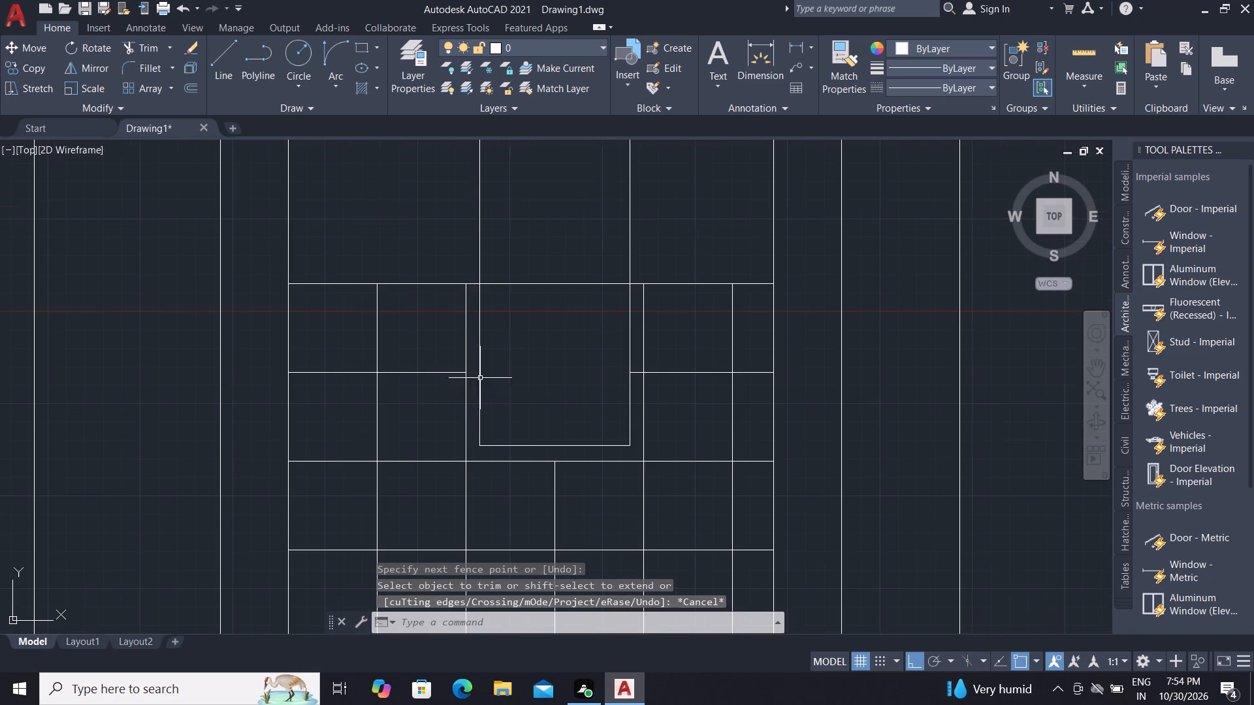
scroll(647, 370, "up", 3)
key("t")
key("r")
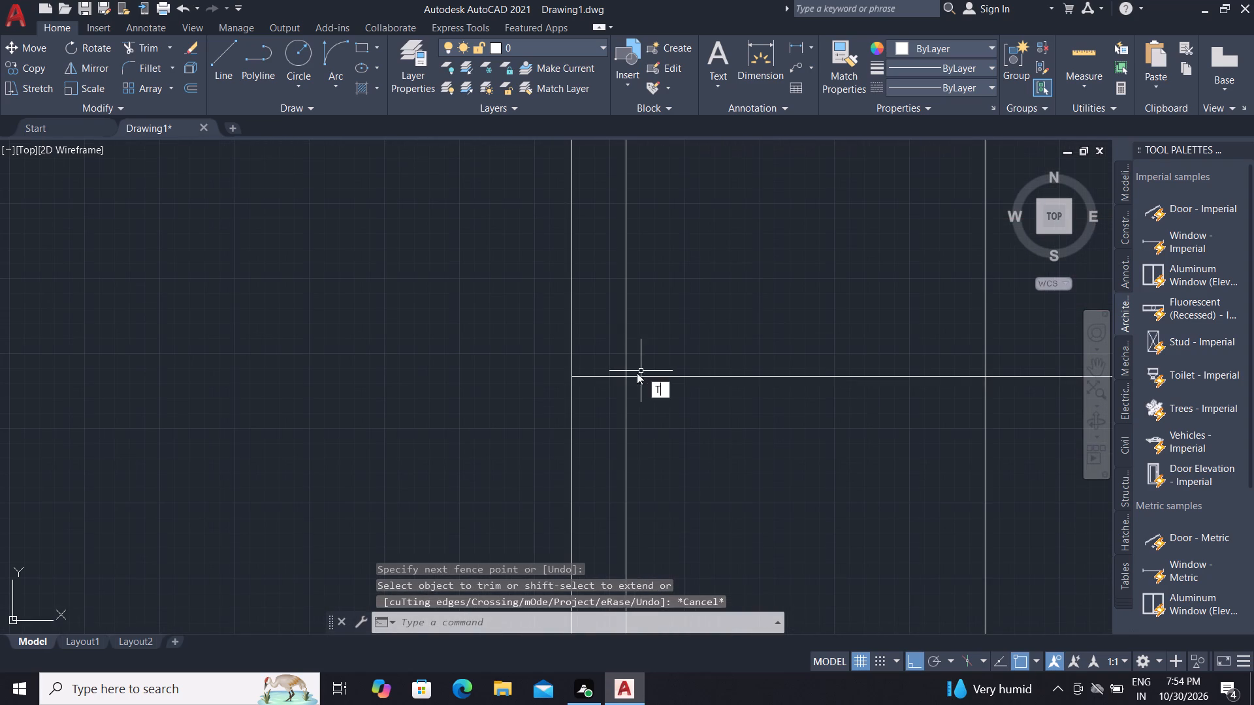
key("space")
left_click(596, 365)
left_click(603, 389)
key("Escape")
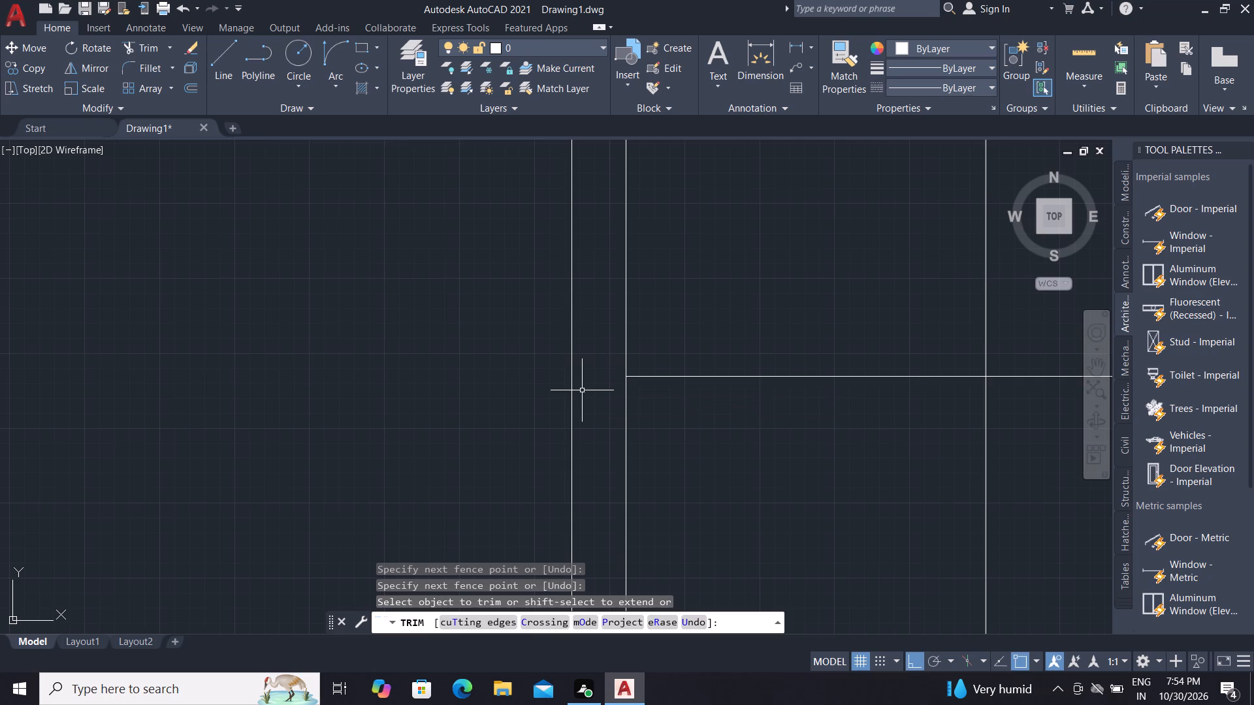
scroll(577, 396, "down", 3)
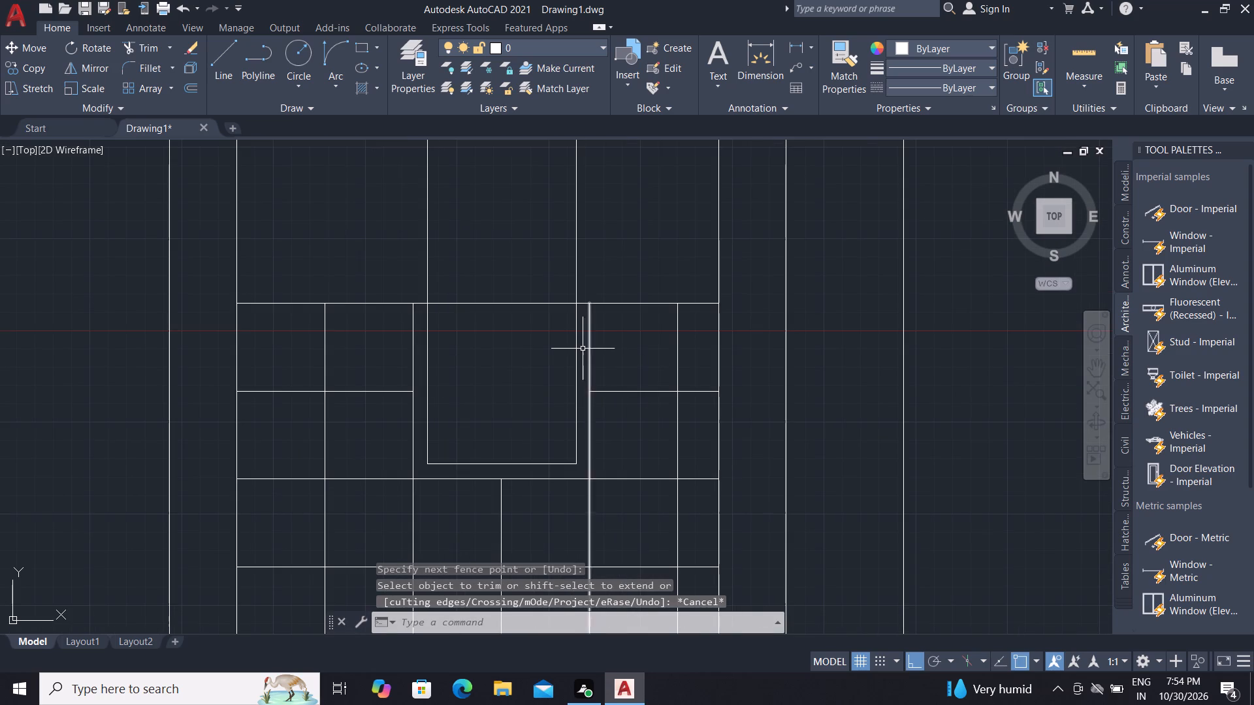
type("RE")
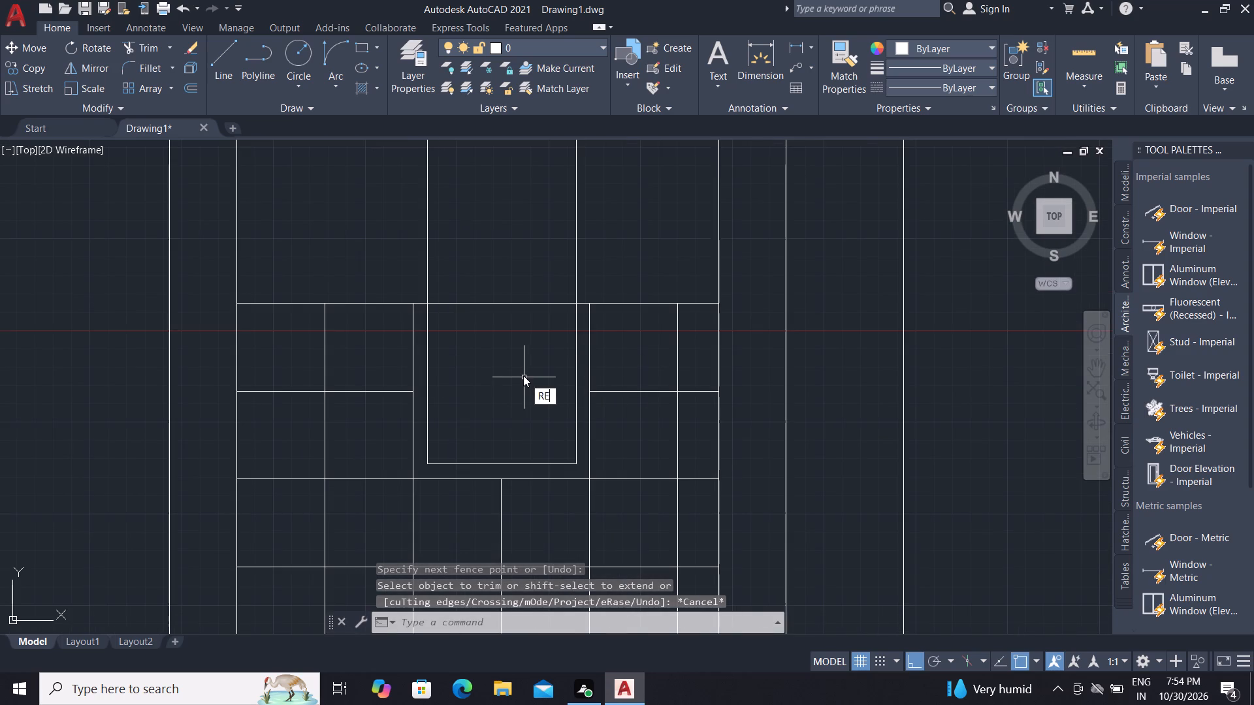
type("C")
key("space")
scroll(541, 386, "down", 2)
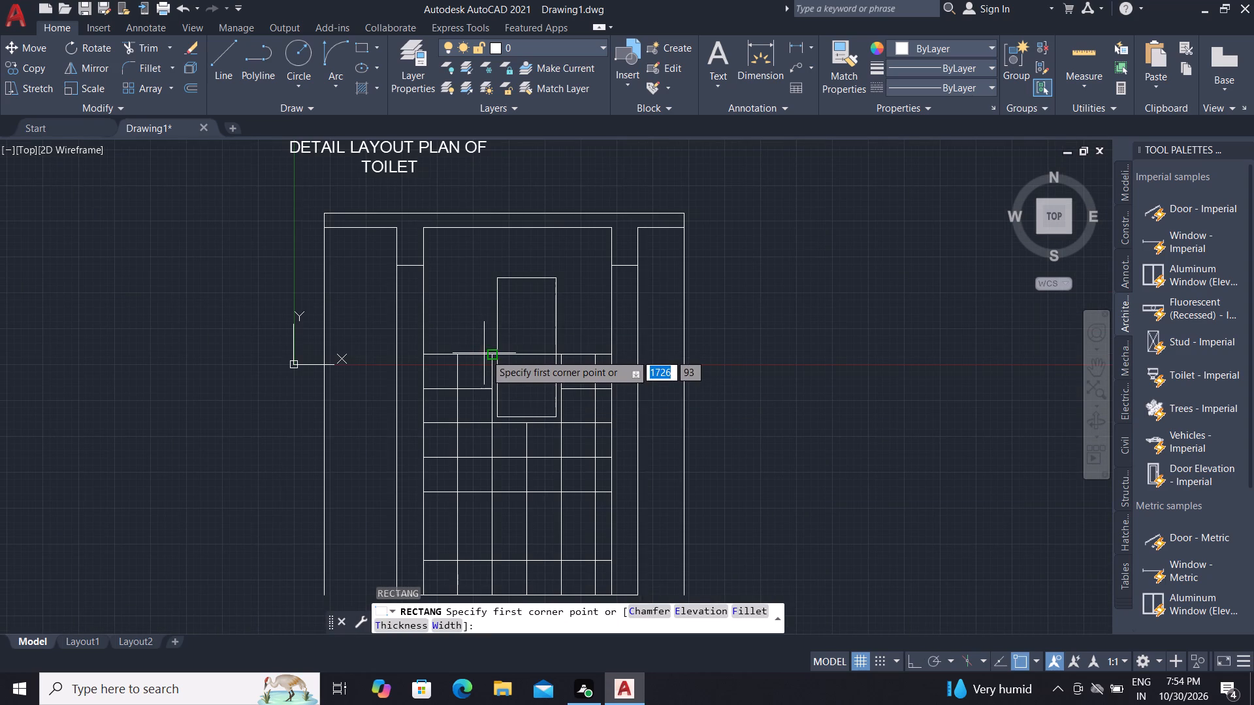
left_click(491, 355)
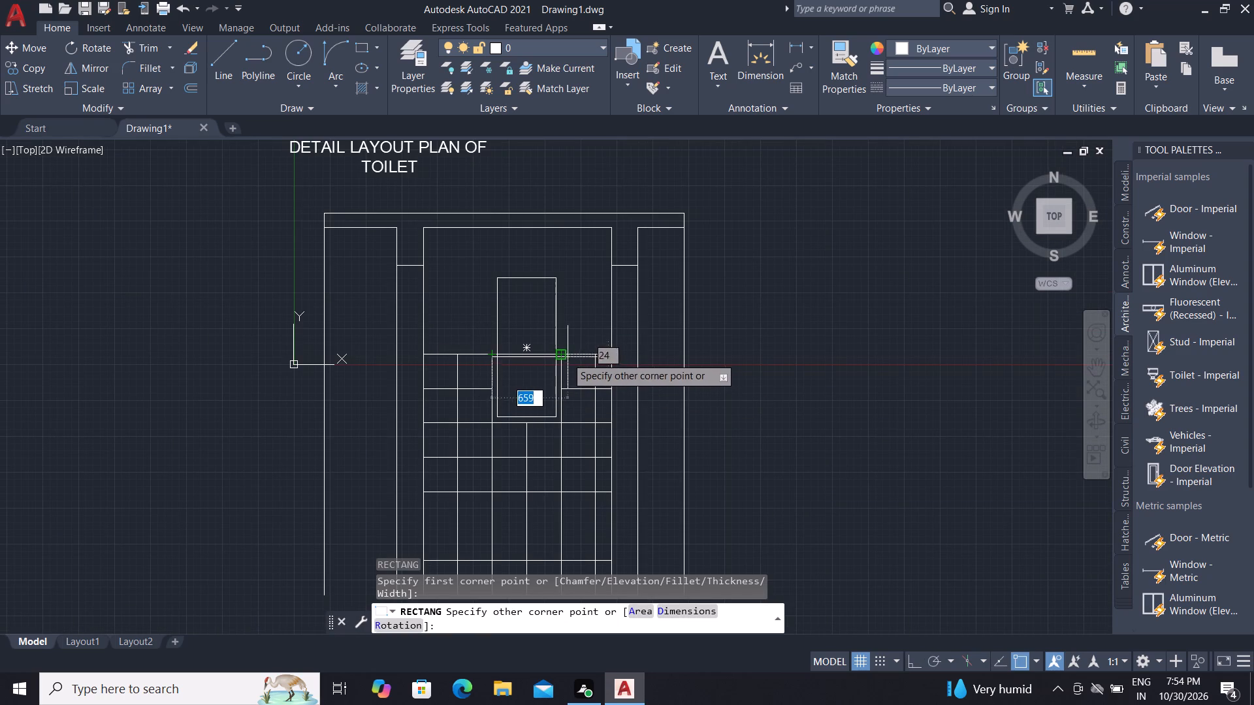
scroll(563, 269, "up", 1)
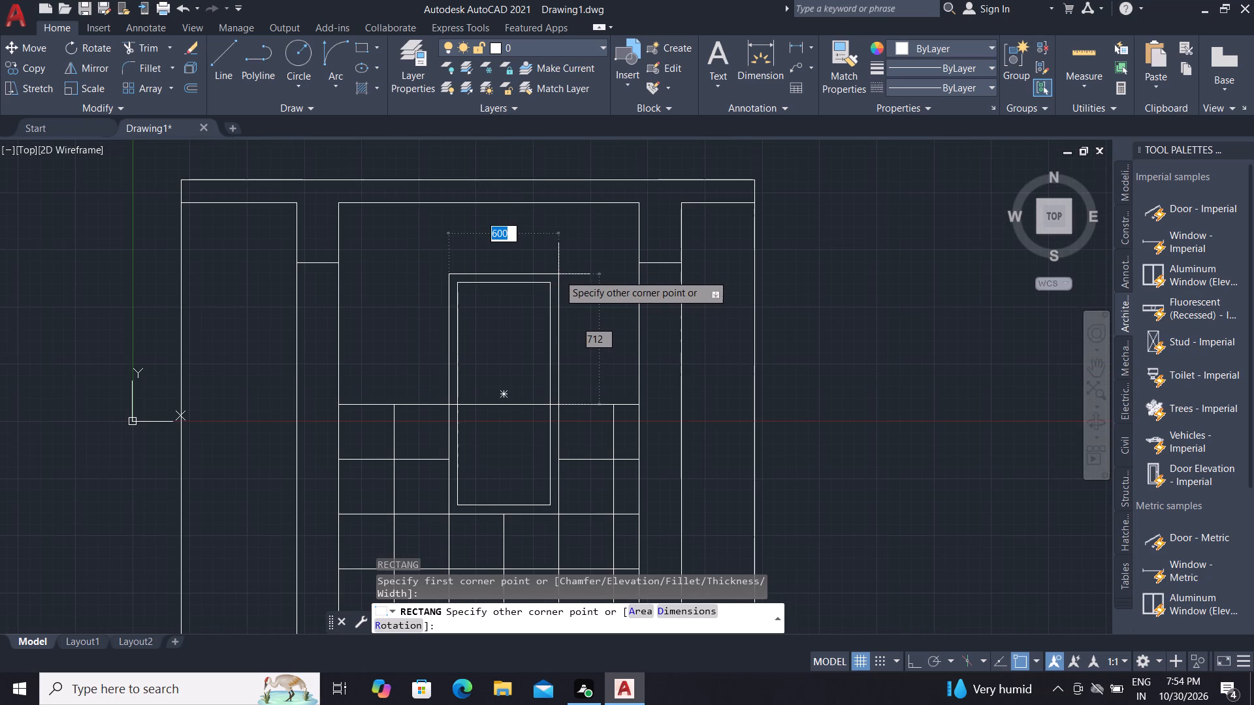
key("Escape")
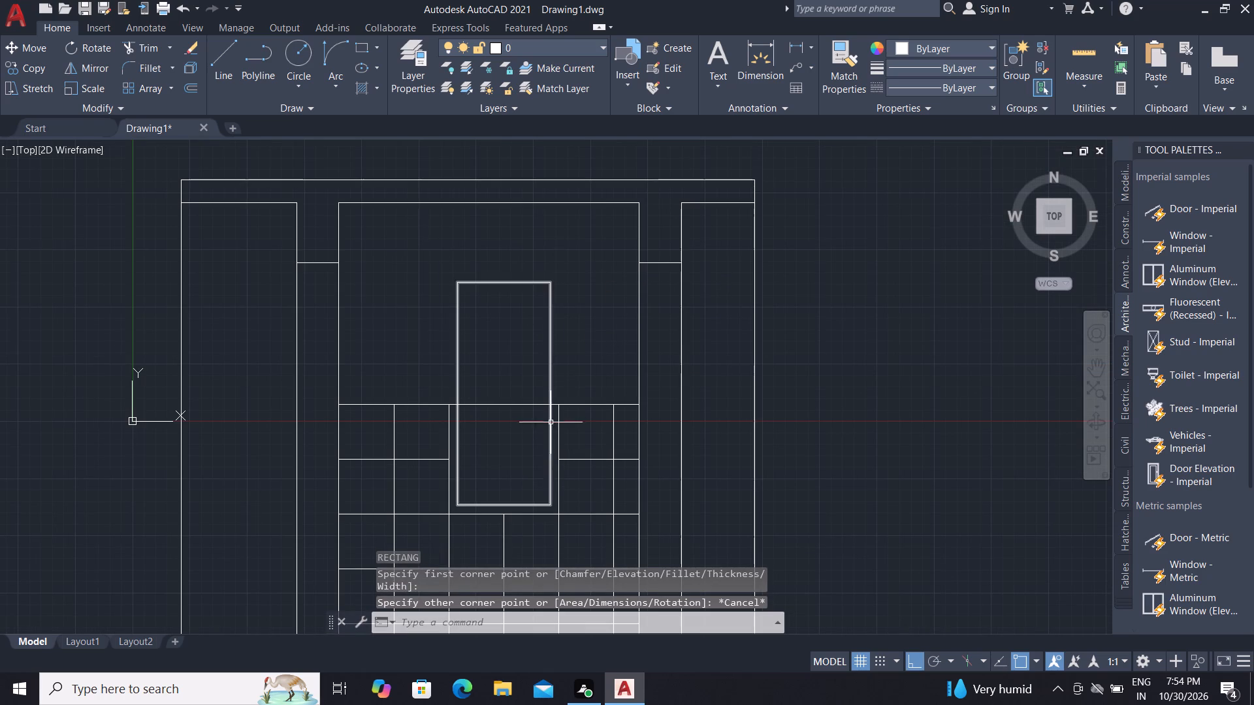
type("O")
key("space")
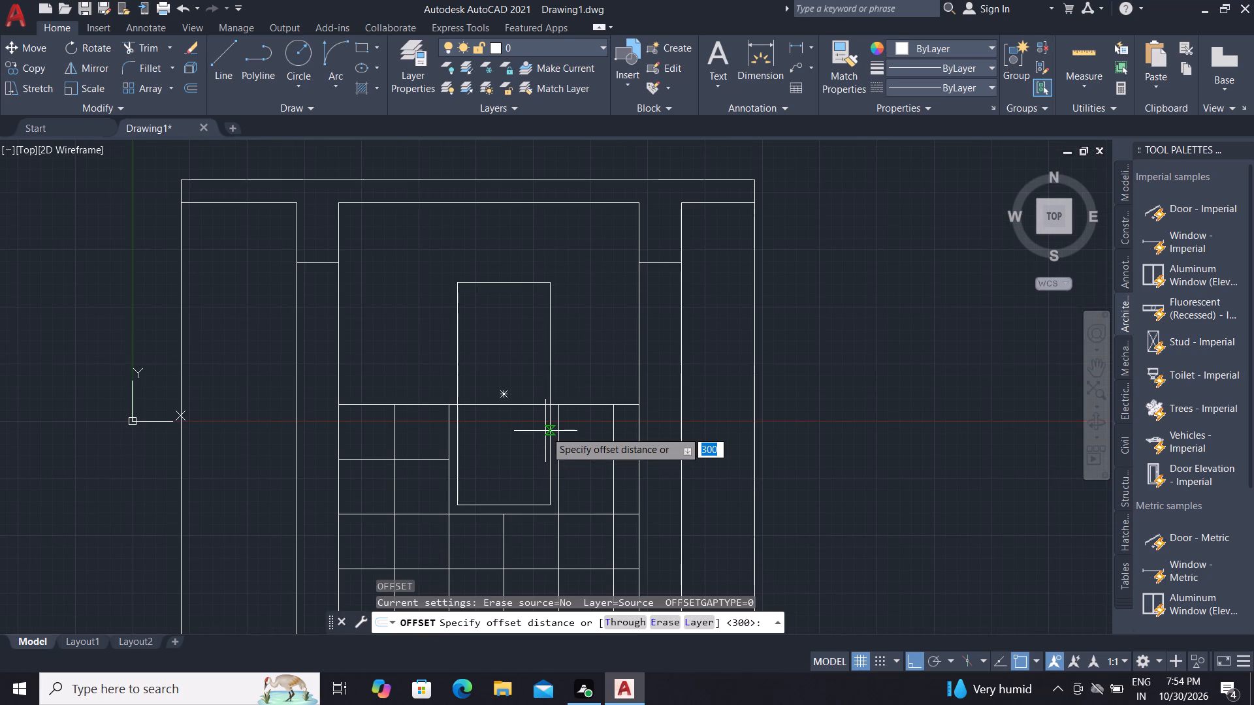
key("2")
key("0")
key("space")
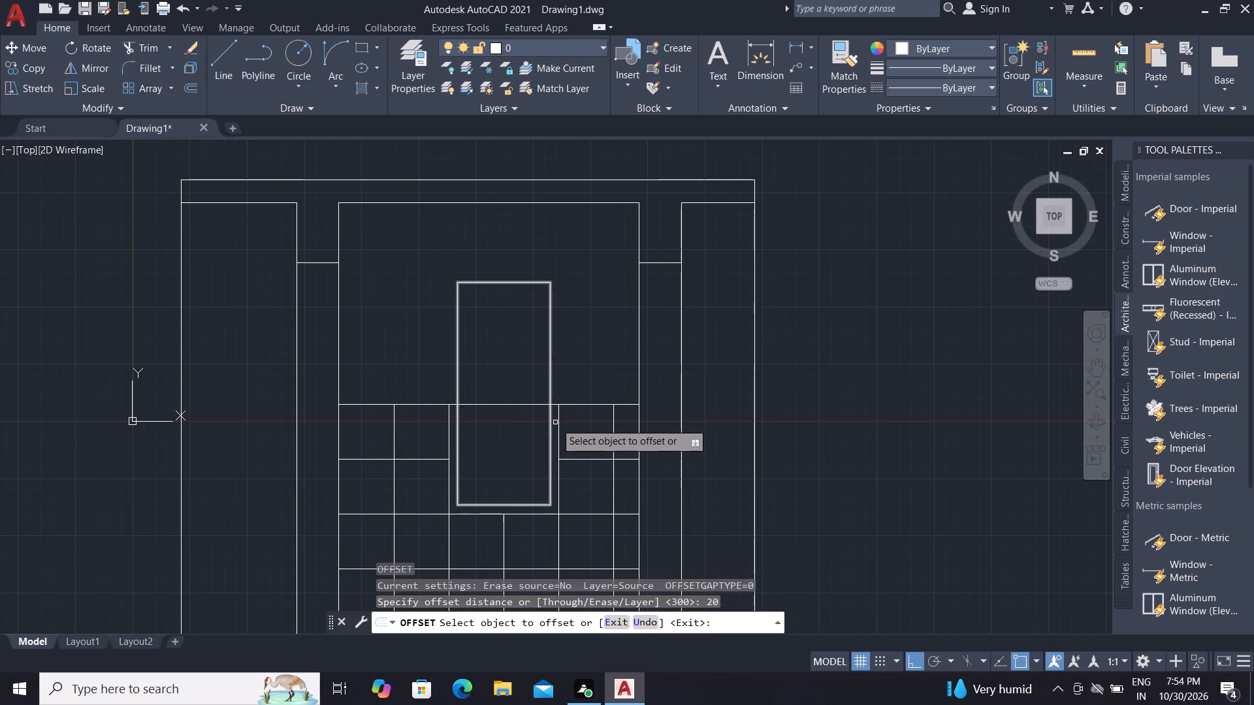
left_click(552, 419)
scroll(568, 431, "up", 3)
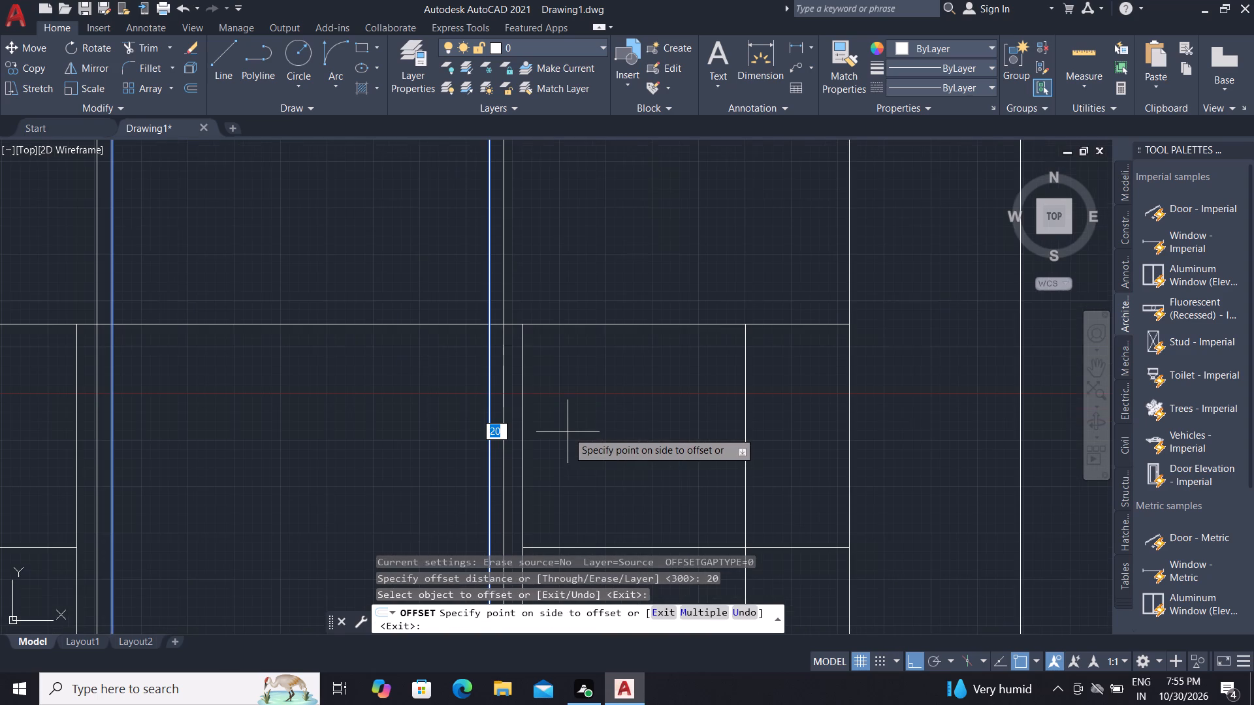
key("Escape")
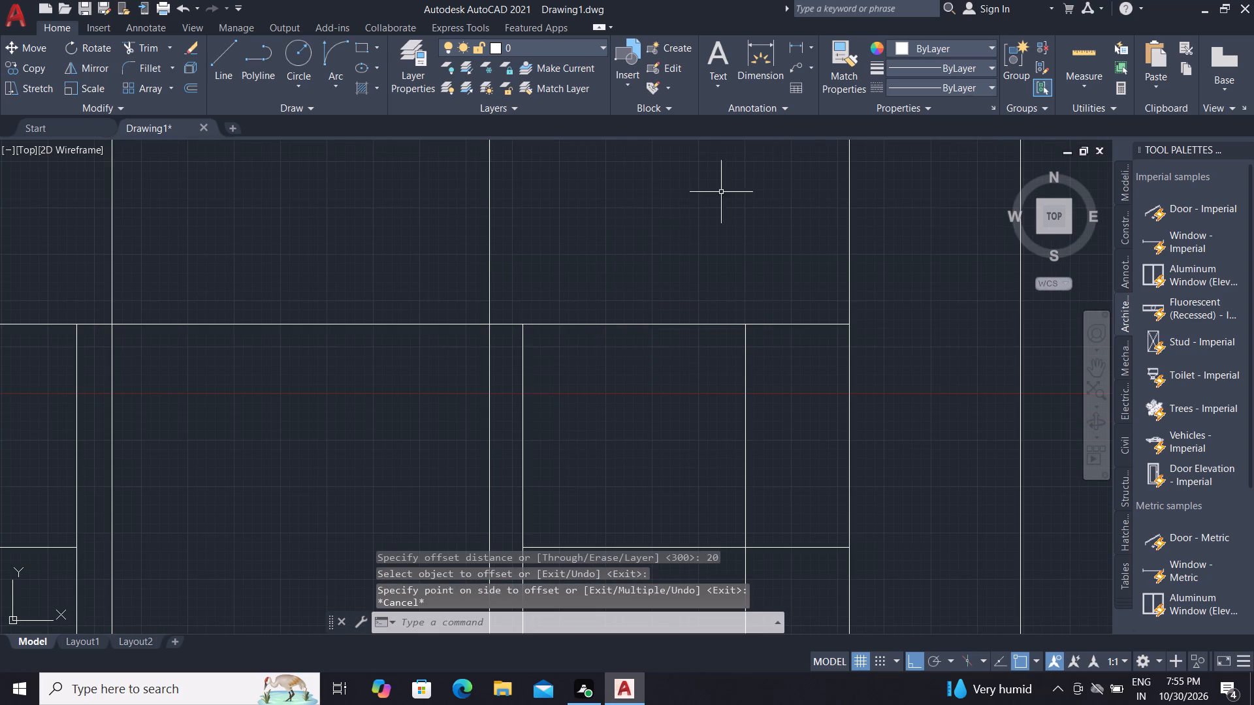
Quick-measure the spacing around the tall rectangle's side and the adjacent grid lines.
left_click(1084, 44)
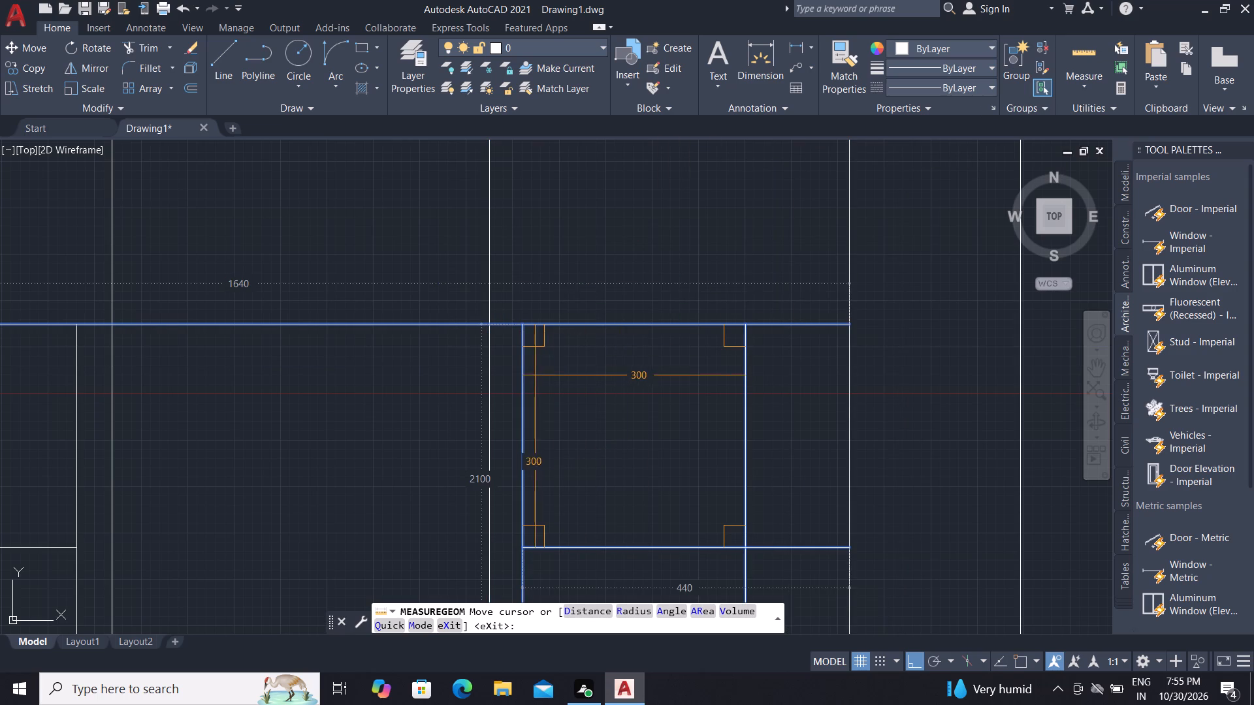
key("Escape")
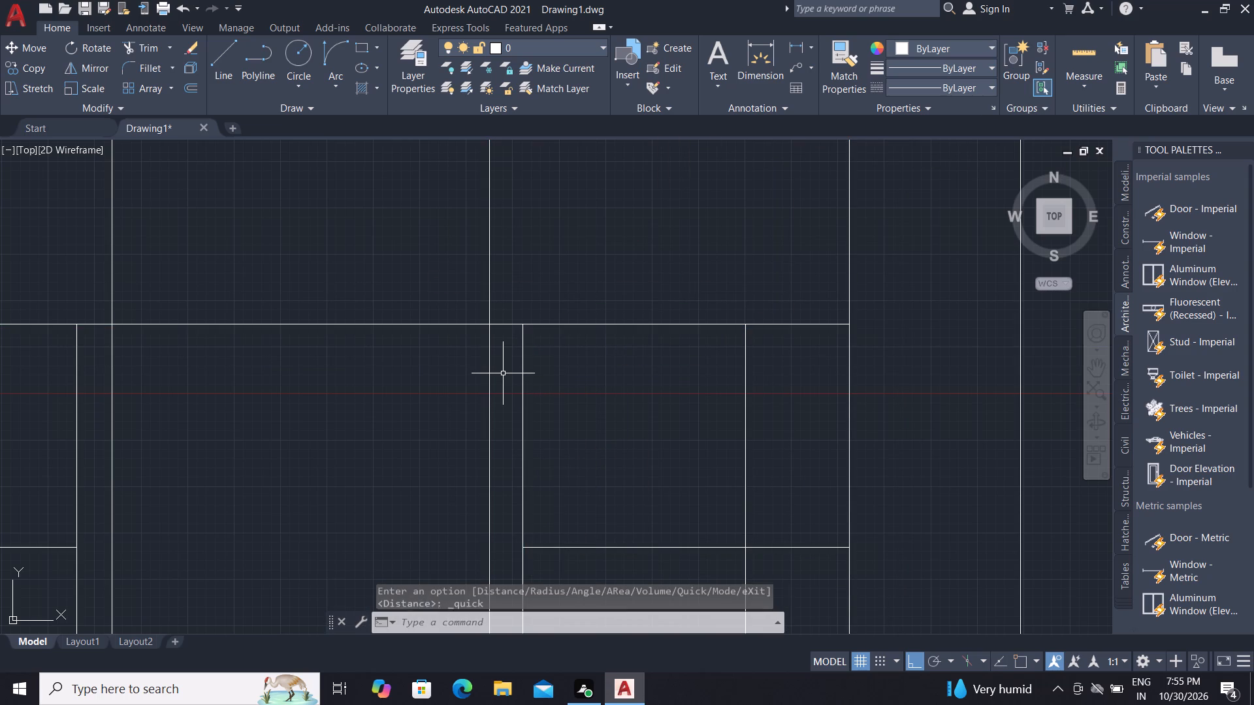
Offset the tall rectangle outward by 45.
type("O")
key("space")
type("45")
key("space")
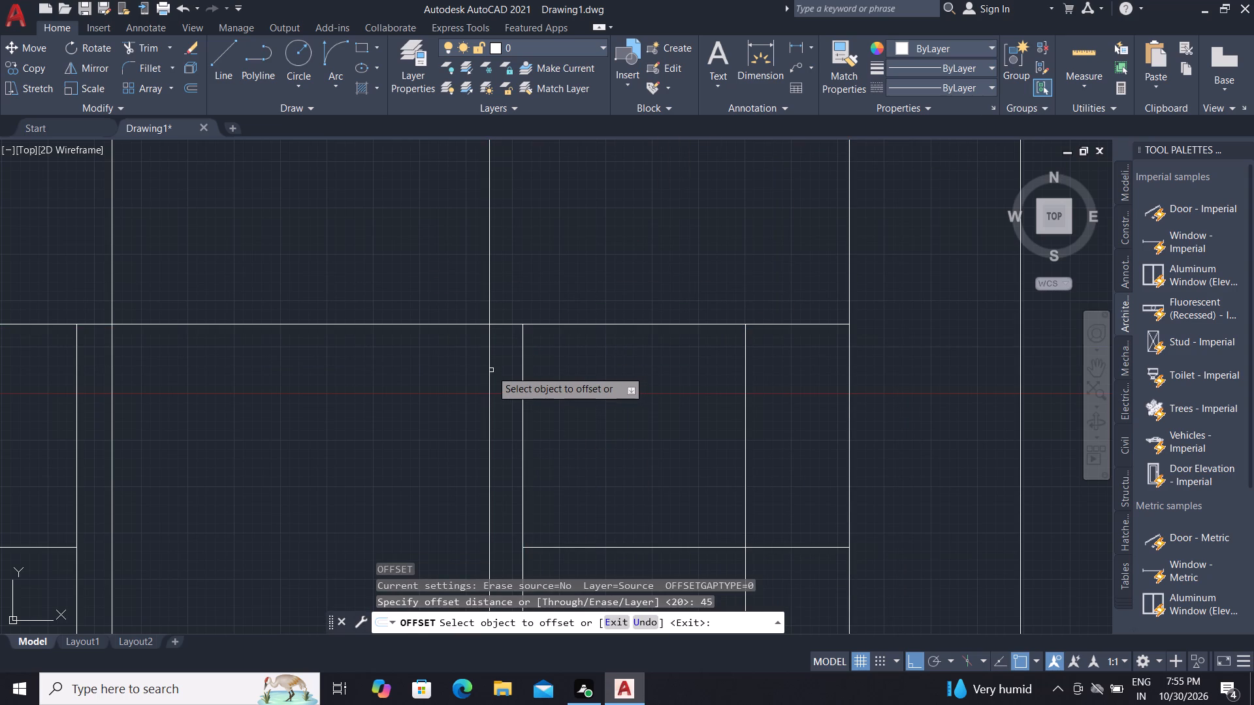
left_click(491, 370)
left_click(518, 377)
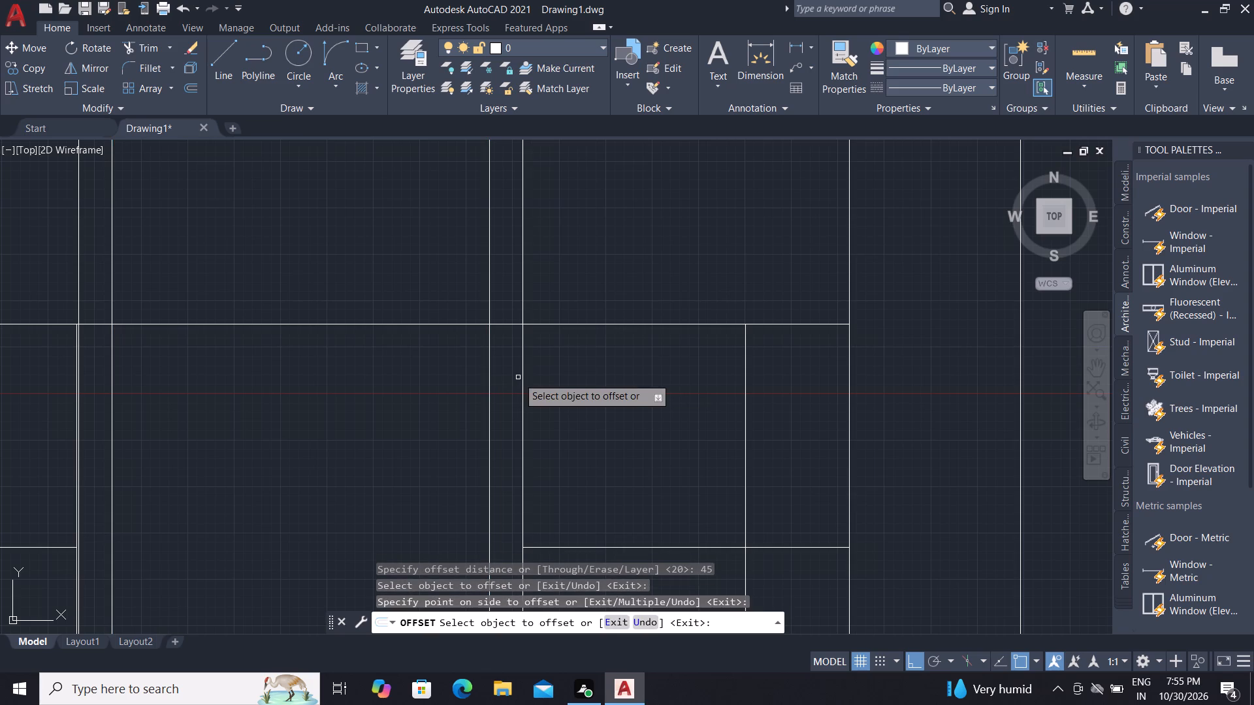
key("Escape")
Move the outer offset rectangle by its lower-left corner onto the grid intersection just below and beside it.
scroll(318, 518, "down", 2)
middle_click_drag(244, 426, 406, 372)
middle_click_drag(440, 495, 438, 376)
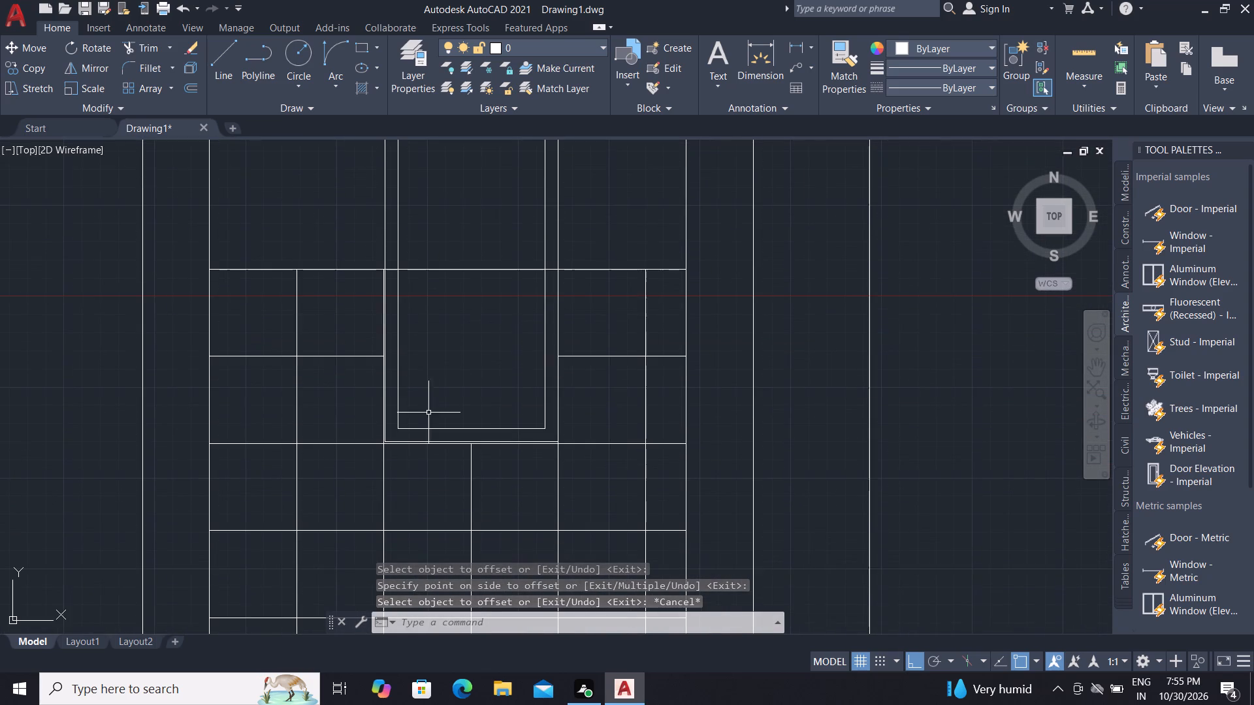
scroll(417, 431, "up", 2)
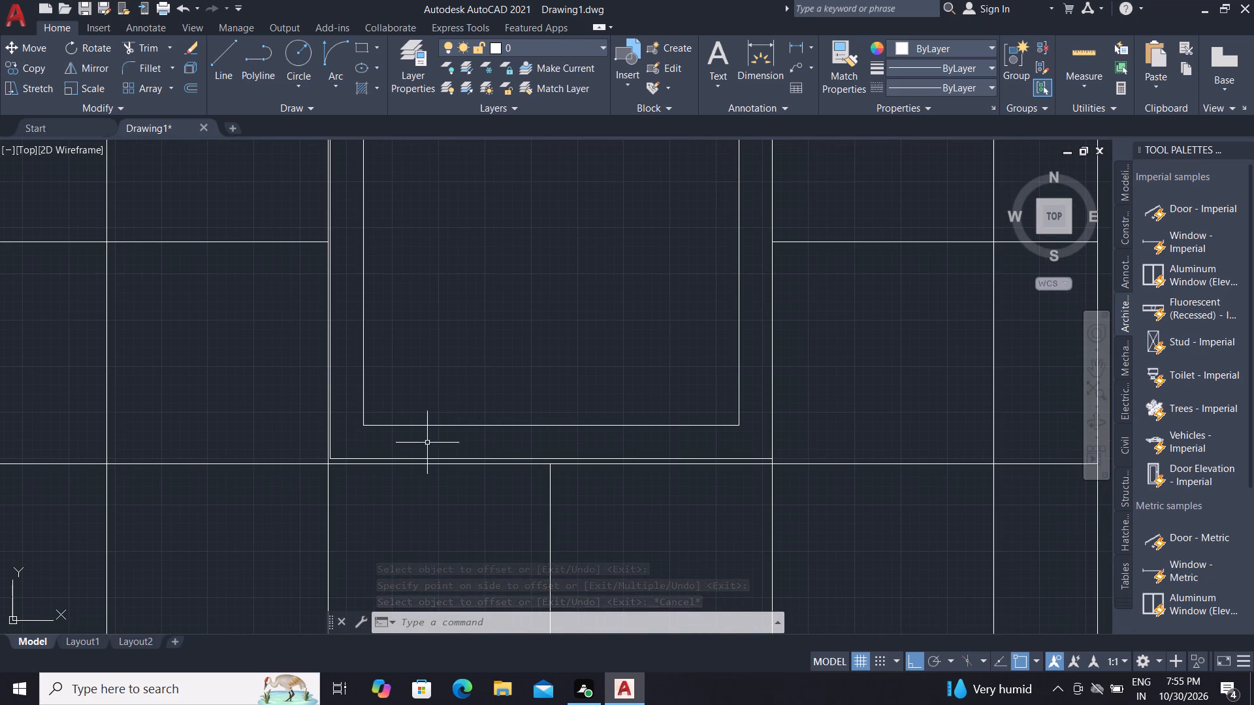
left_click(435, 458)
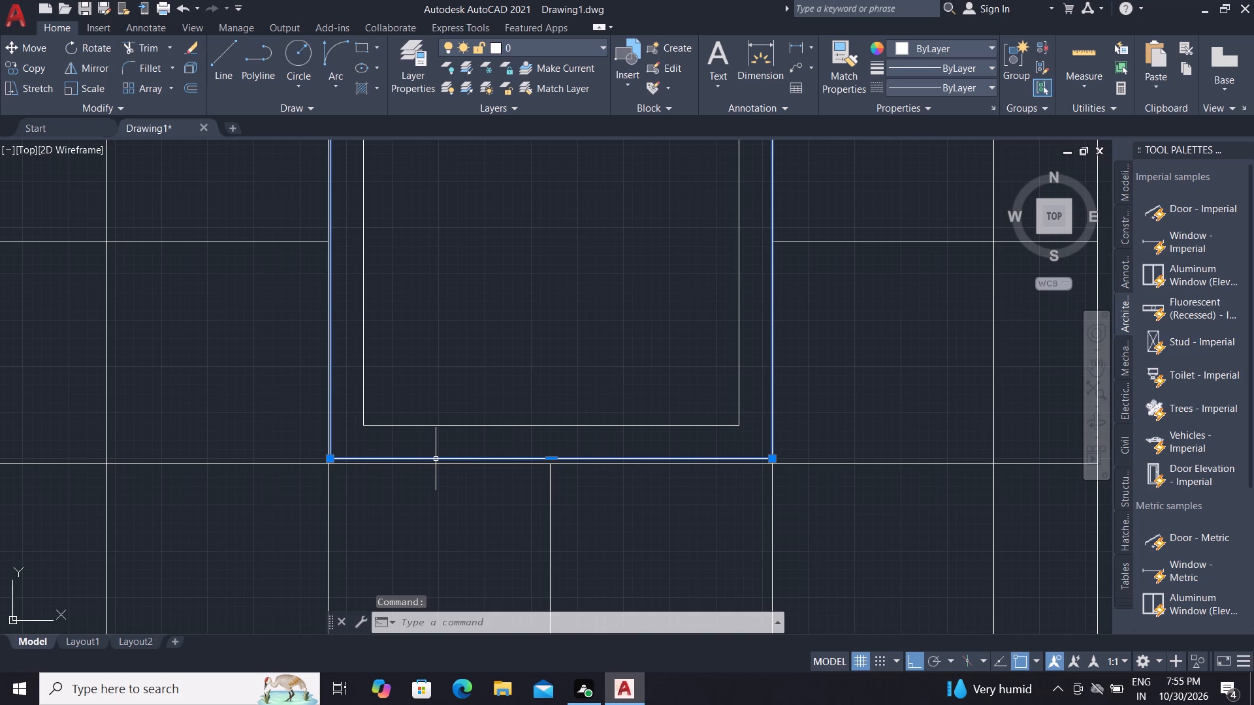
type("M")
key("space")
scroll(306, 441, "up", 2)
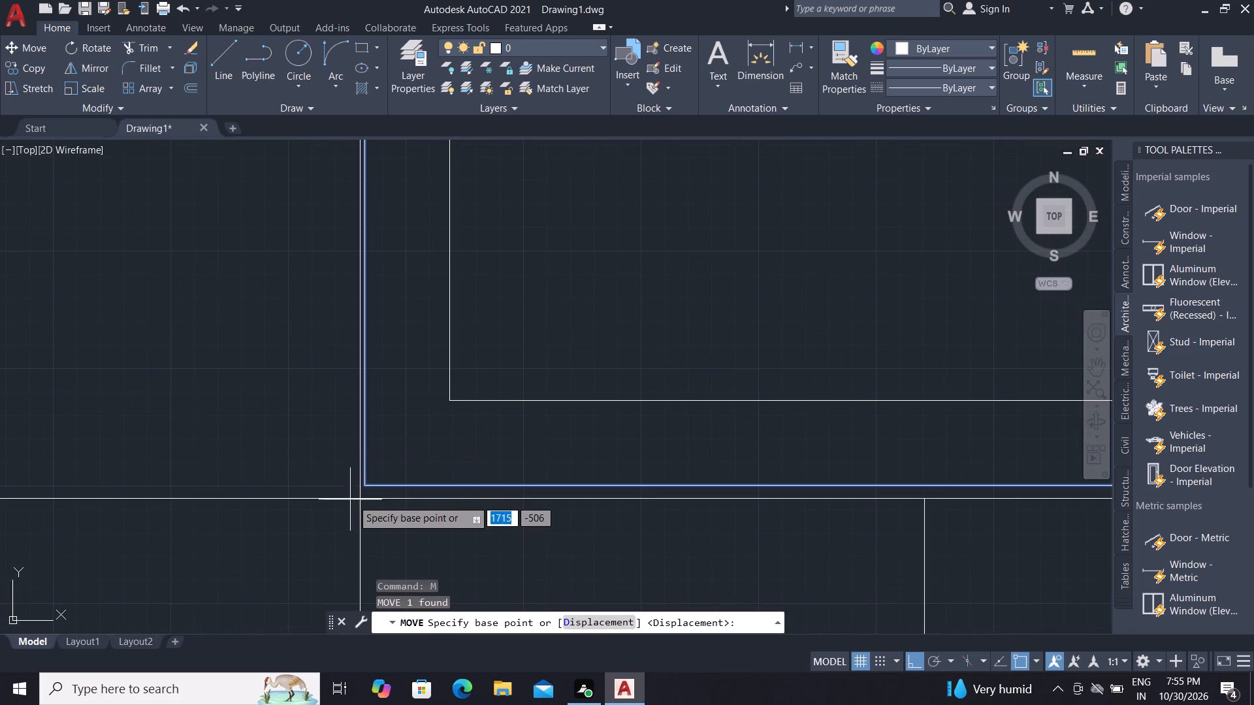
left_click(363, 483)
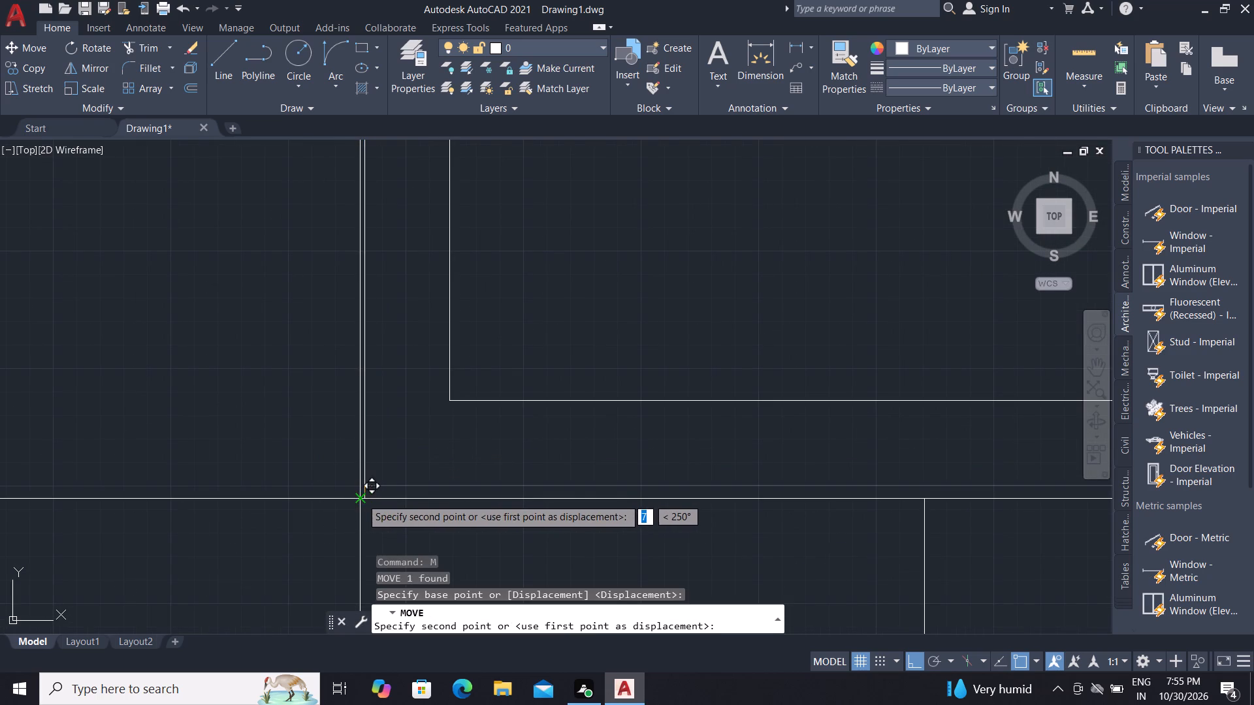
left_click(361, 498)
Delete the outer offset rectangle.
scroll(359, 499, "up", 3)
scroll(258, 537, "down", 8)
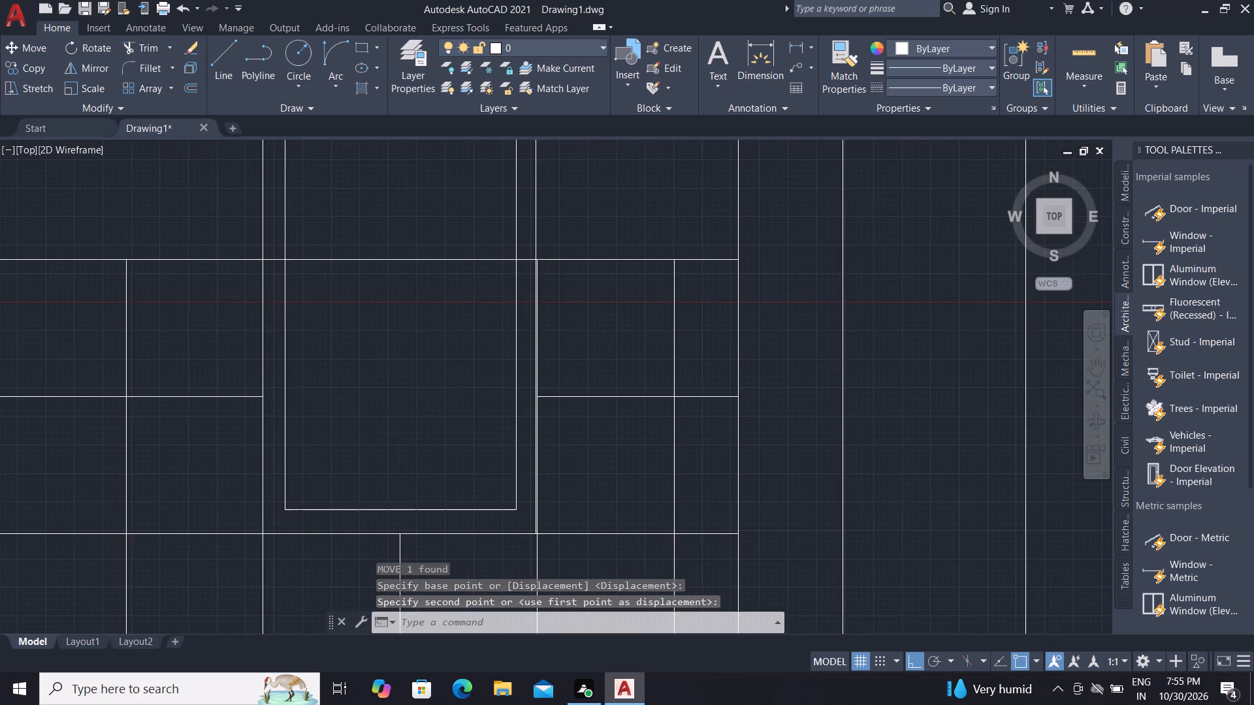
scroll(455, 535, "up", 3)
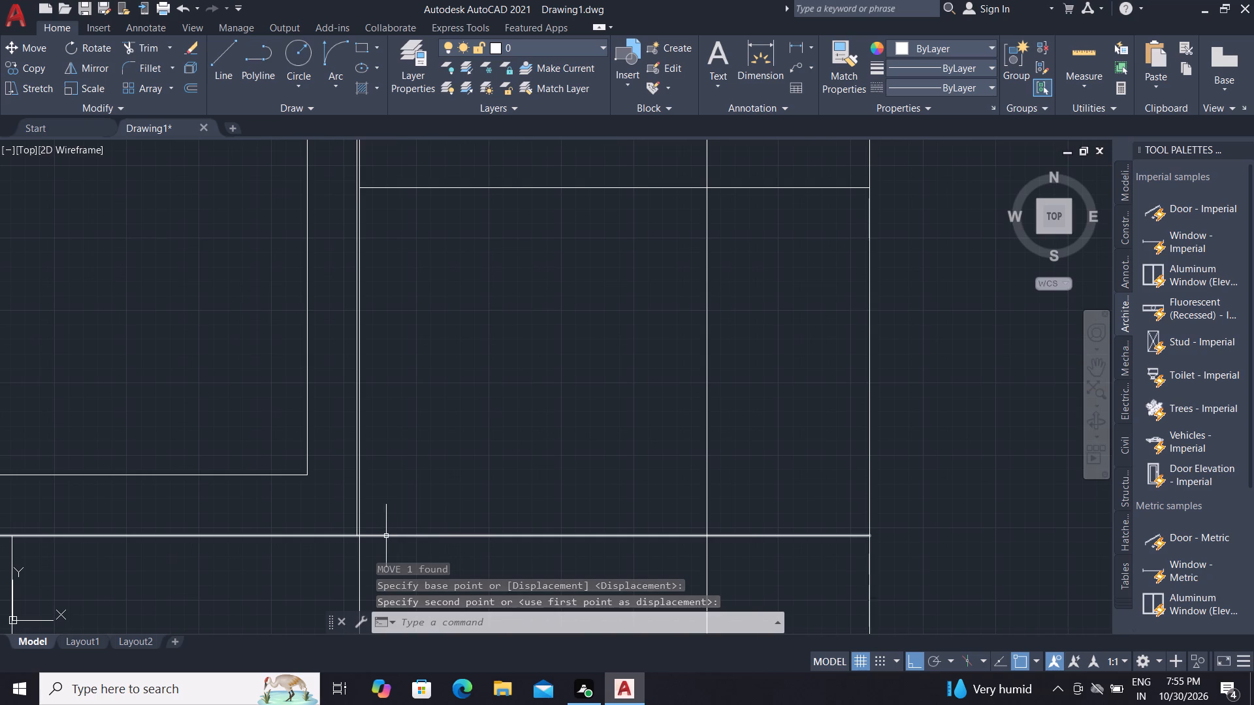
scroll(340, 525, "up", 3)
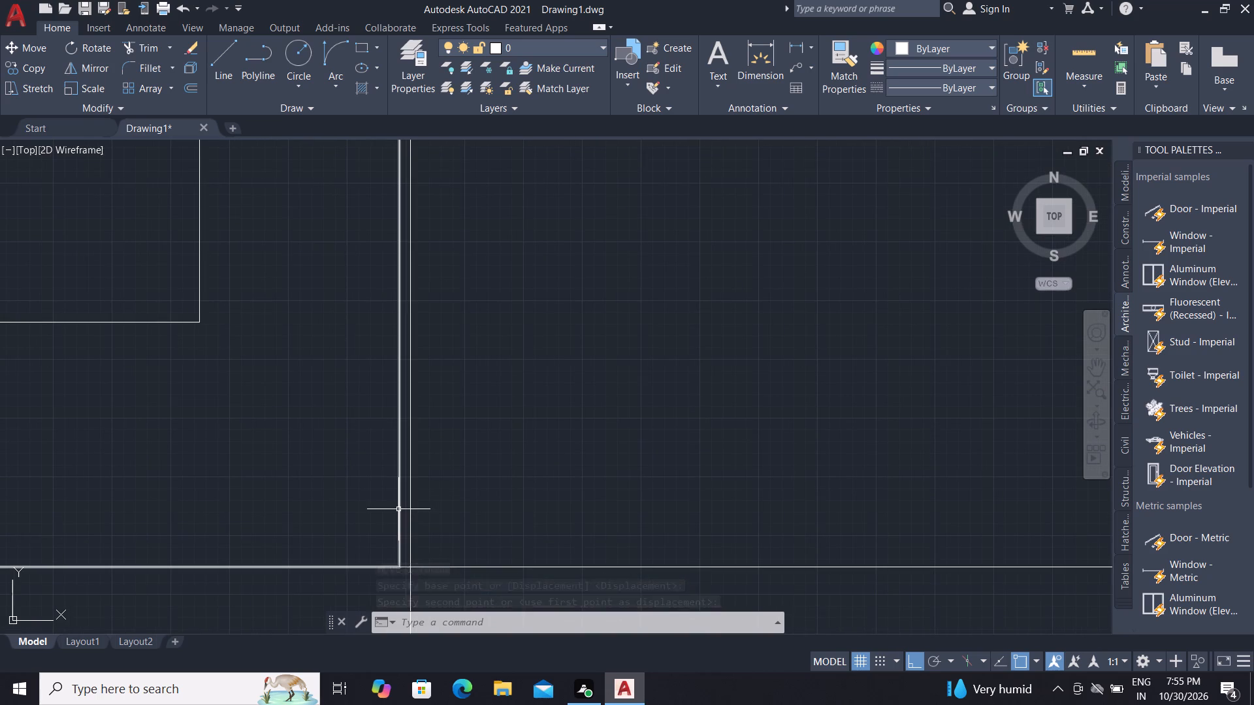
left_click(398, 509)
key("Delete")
Delete the original inner tall rectangle over the middle grid columns.
scroll(370, 537, "down", 3)
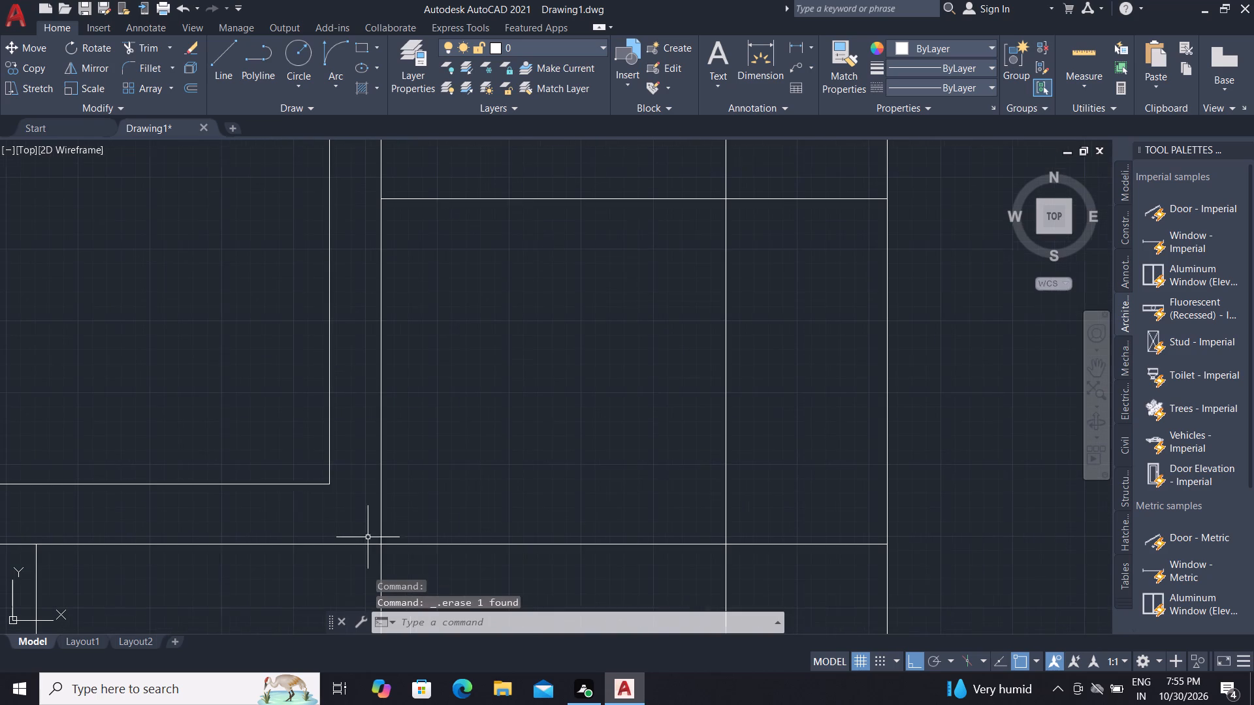
scroll(304, 471, "down", 2)
left_click(311, 473)
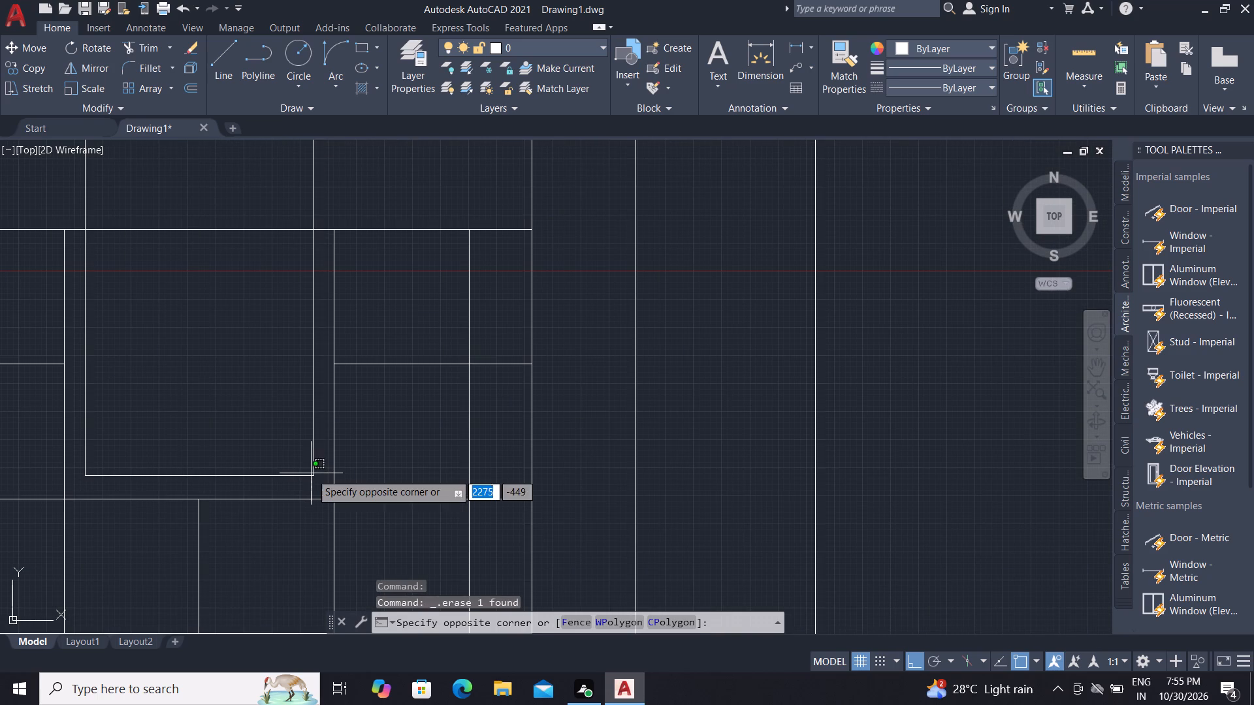
key("Delete")
left_click(312, 466)
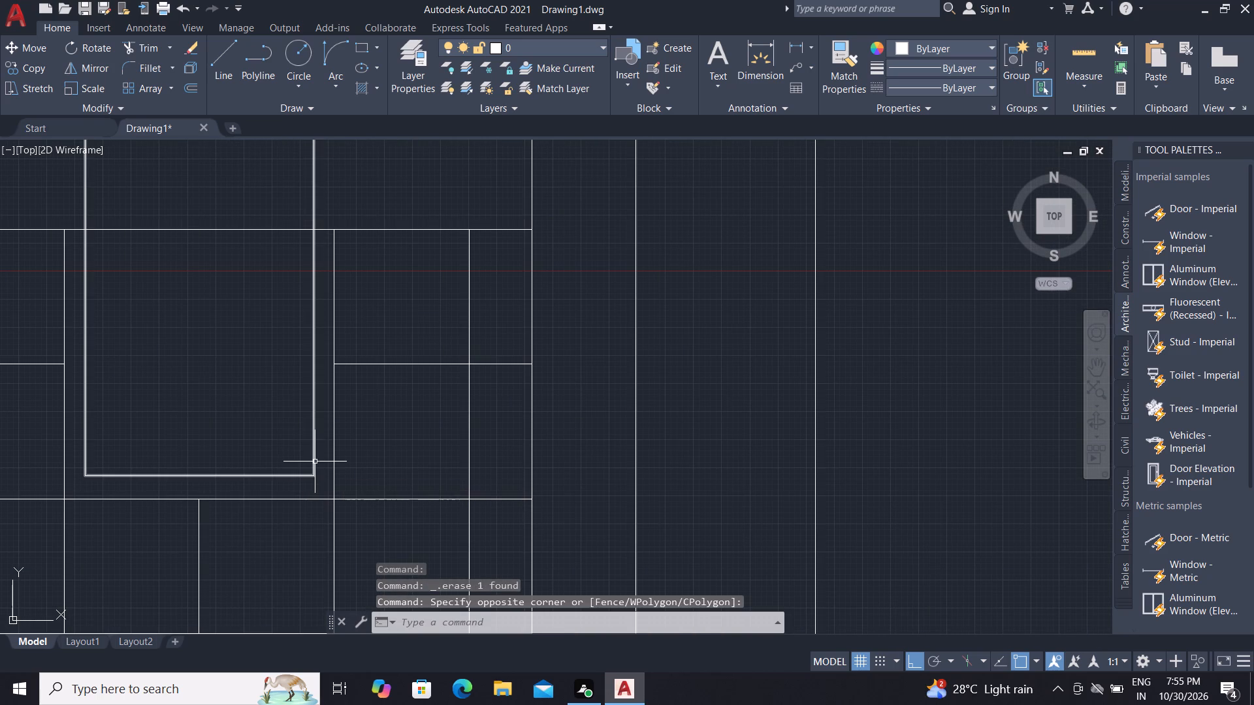
left_click(314, 462)
key("Delete")
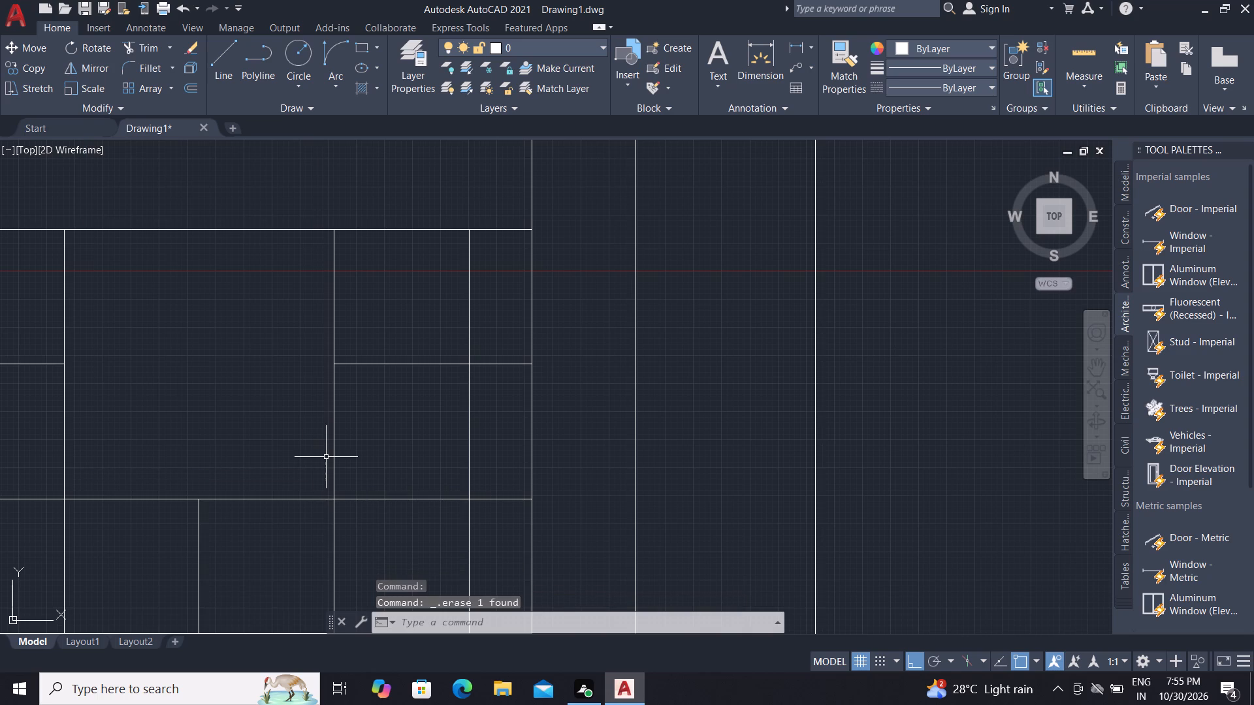
Draw a rectangle about 600 by 1319 over the two middle columns, from the third horizontal grid line up past the grid's top line.
type("REC")
key("space")
left_click(336, 497)
scroll(392, 410, "down", 1)
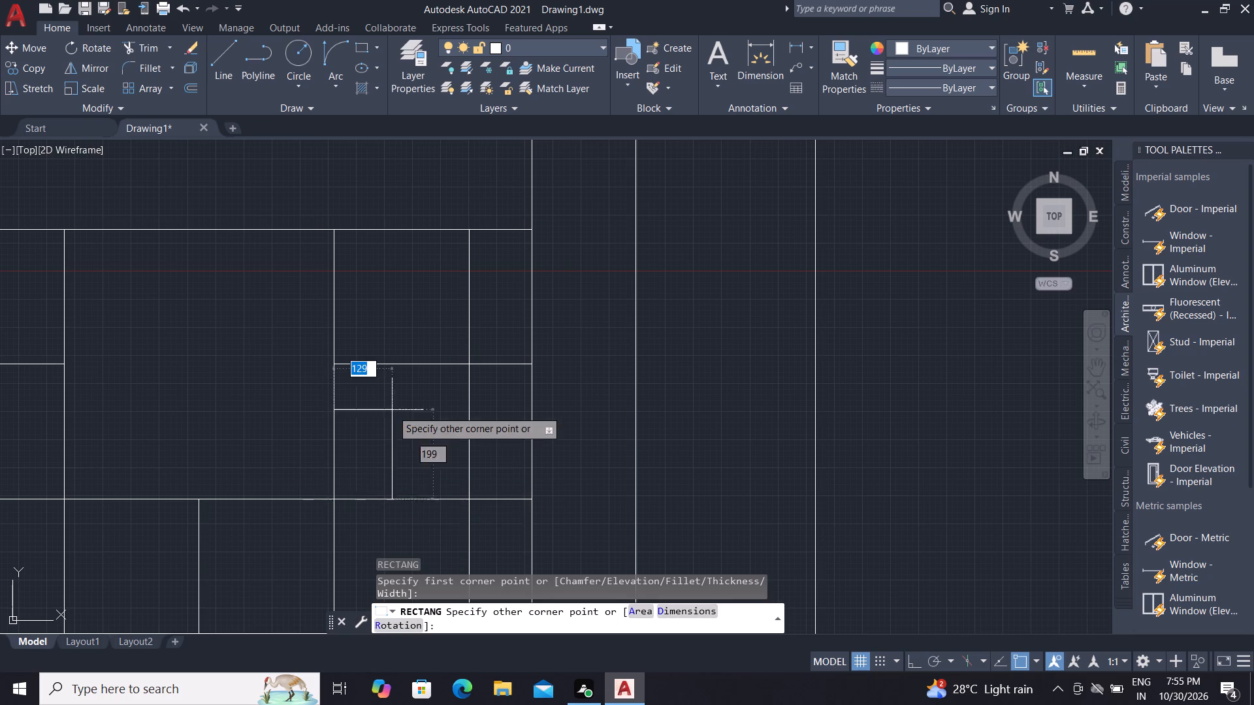
scroll(392, 410, "down", 5)
scroll(349, 388, "up", 3)
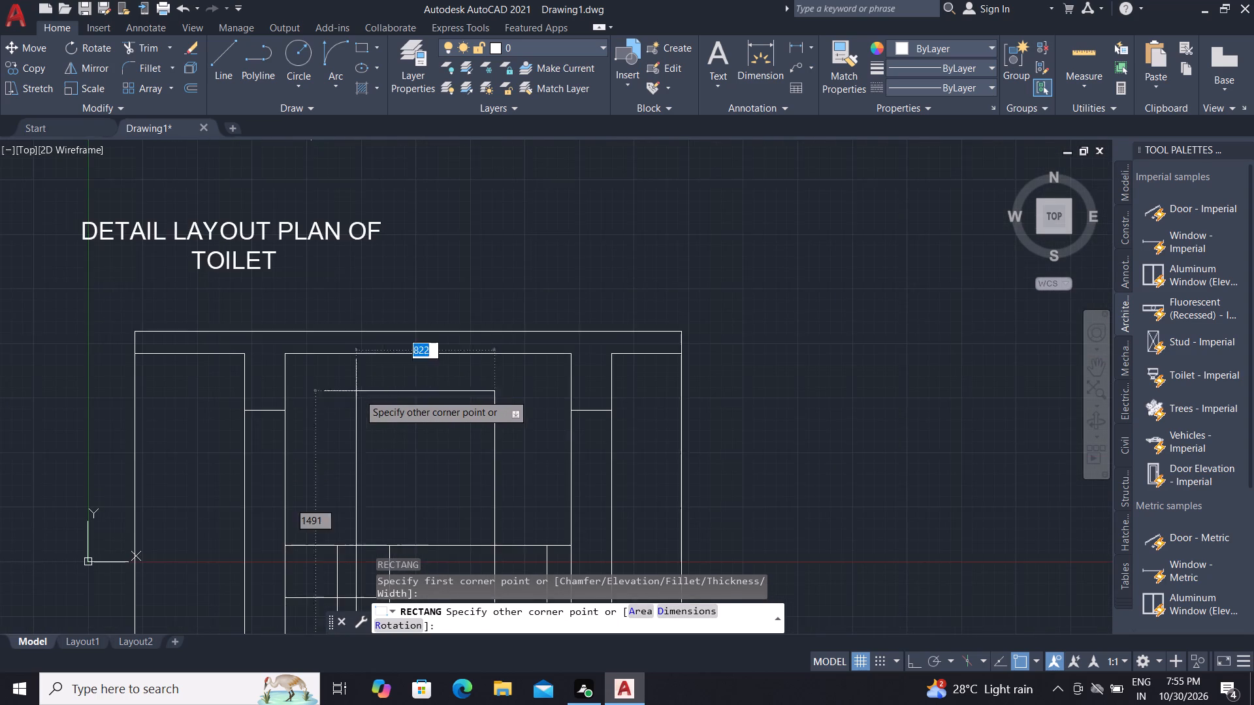
scroll(362, 404, "up", 2)
scroll(372, 392, "down", 4)
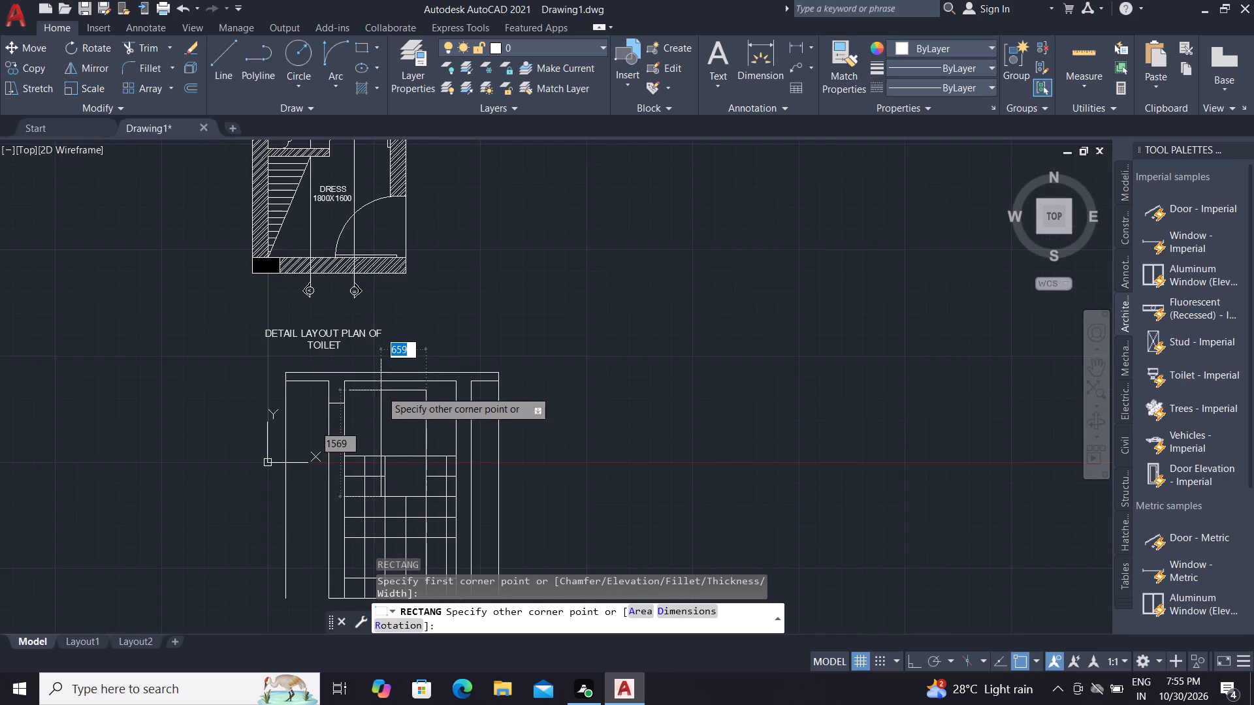
scroll(382, 390, "down", 1)
scroll(378, 452, "up", 5)
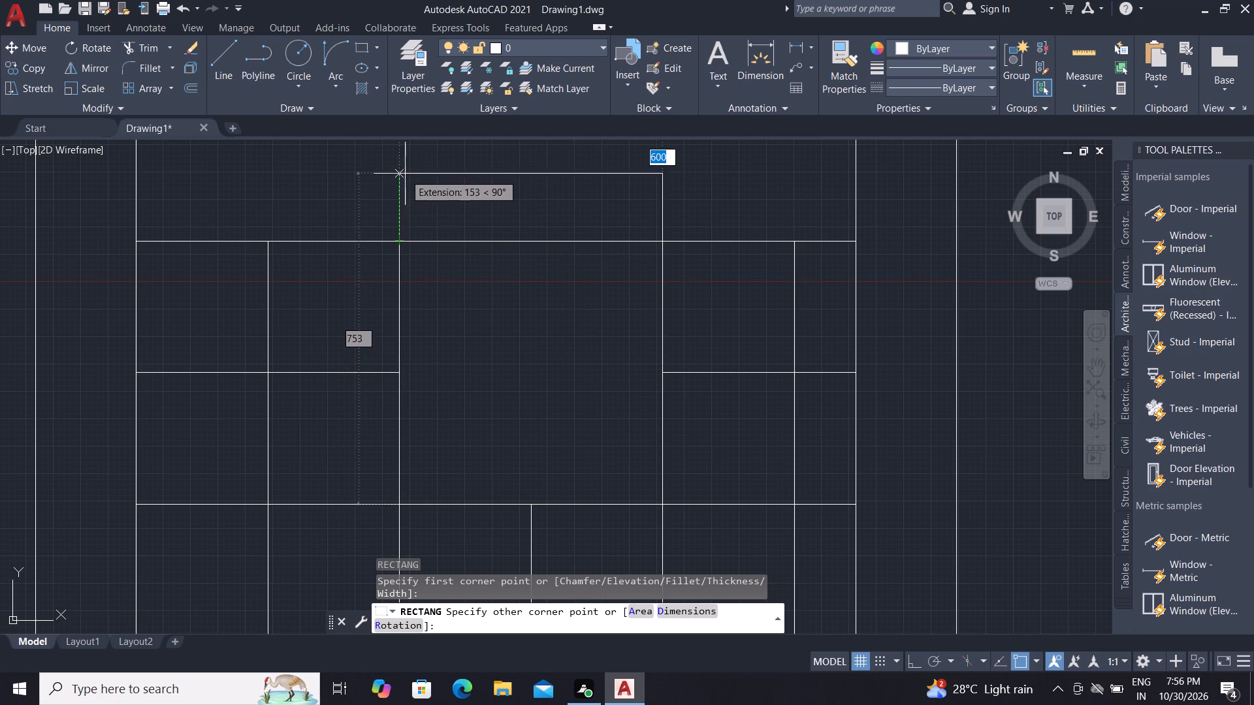
scroll(405, 174, "down", 3)
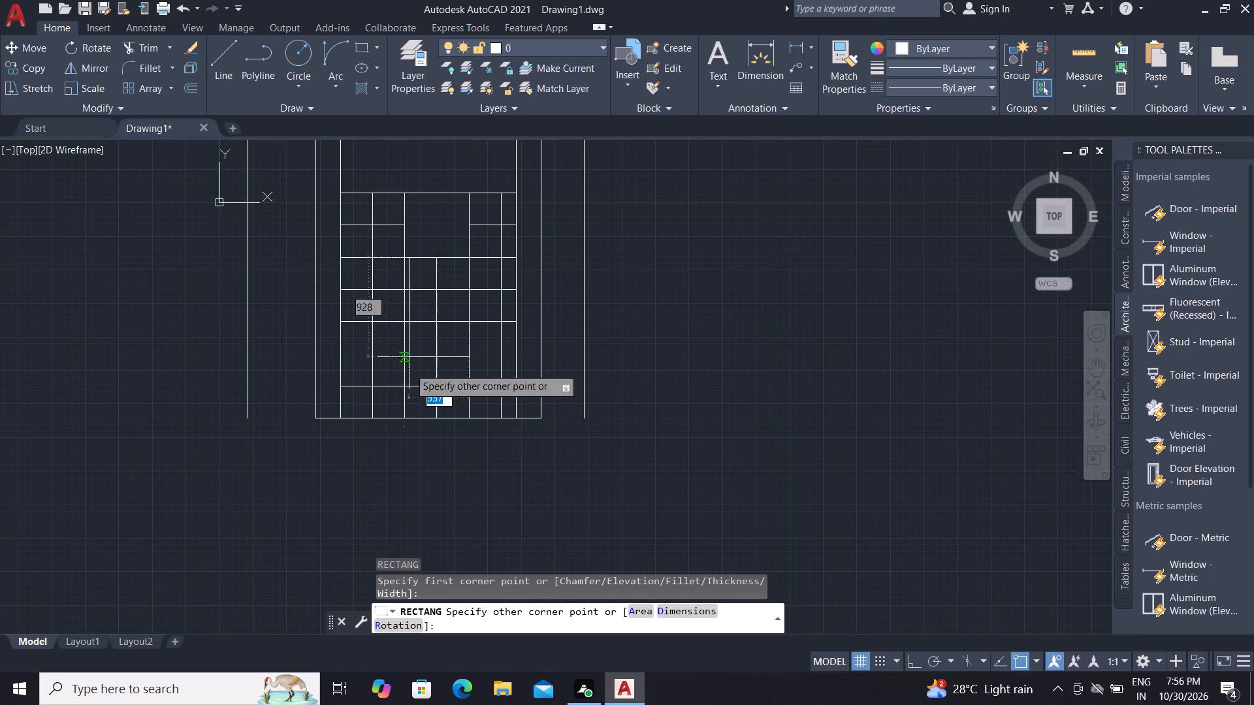
middle_click_drag(410, 518, 410, 542)
middle_click_drag(417, 582, 413, 633)
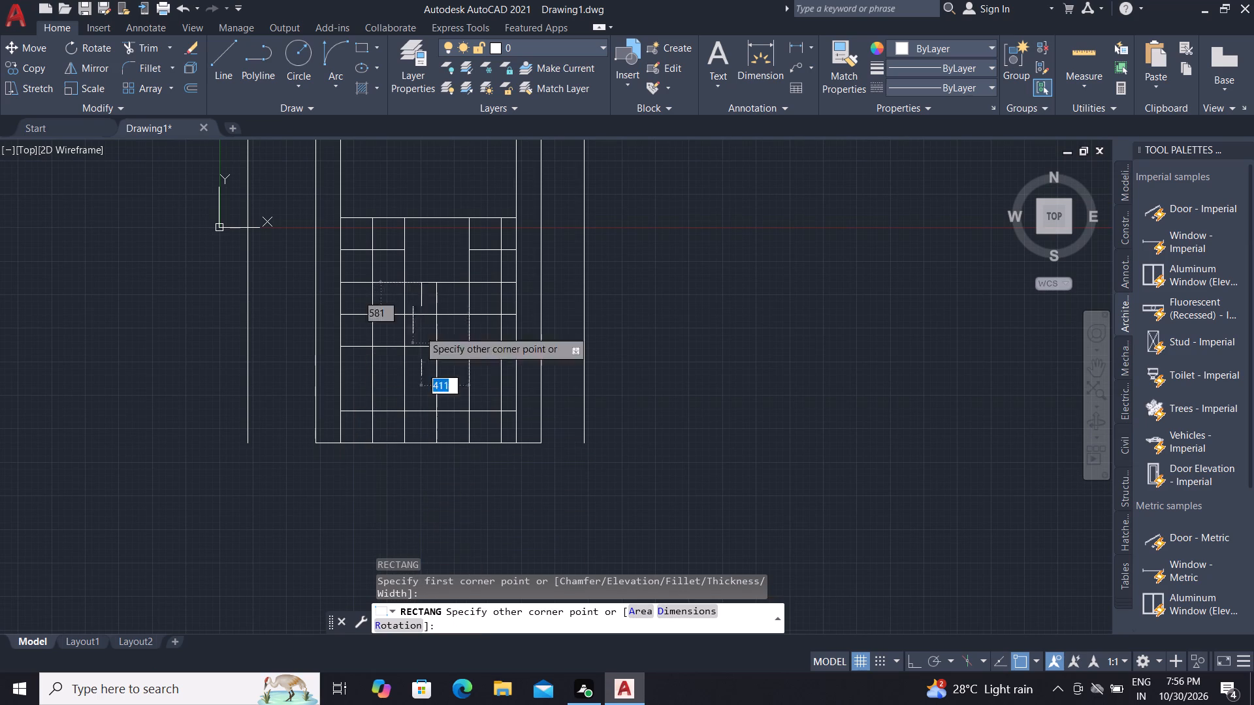
middle_click_drag(401, 195, 406, 467)
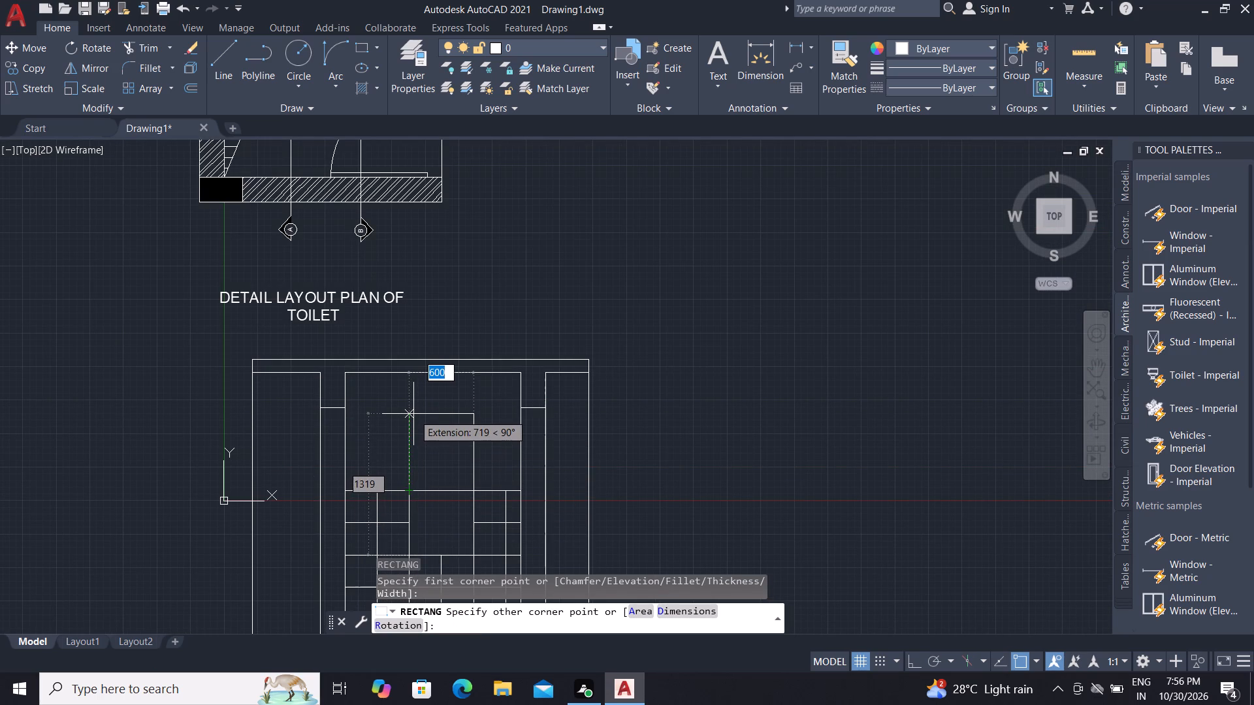
left_click(413, 414)
Trim away the grid lines crossing the inside of the new tall rectangle over the two middle columns.
middle_click_drag(436, 474, 421, 443)
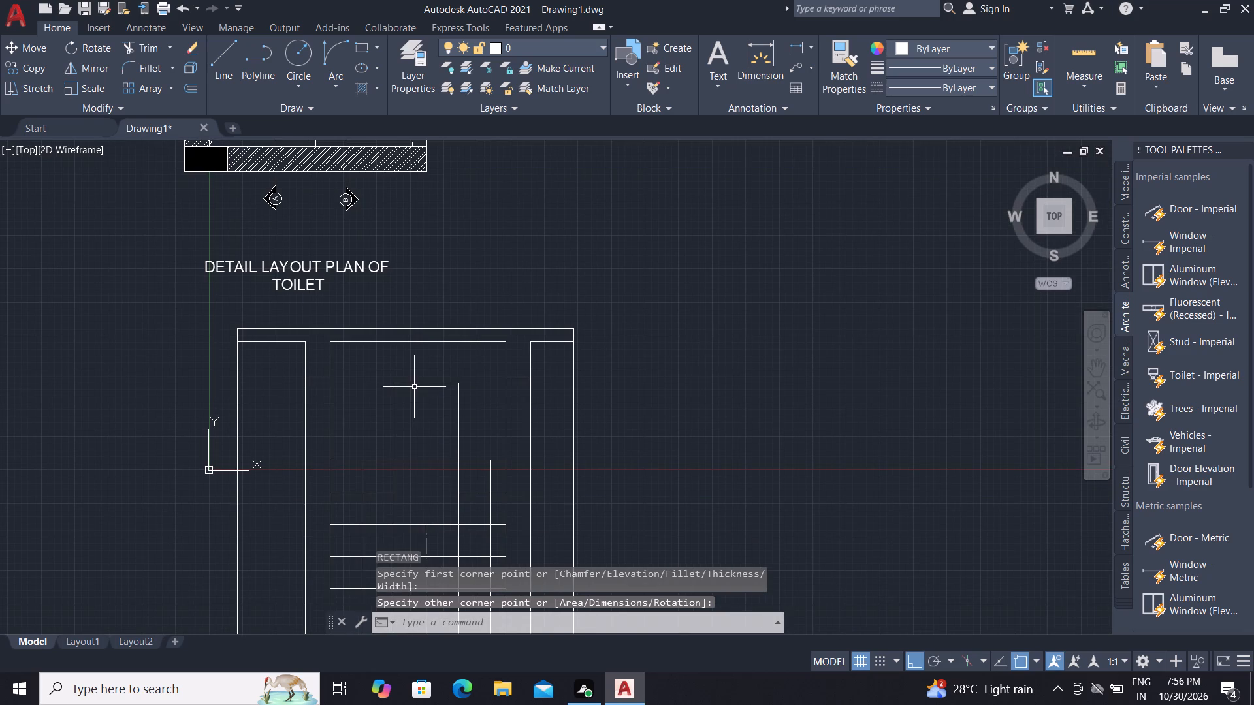
key("t")
key("r")
key("space")
left_click(428, 446)
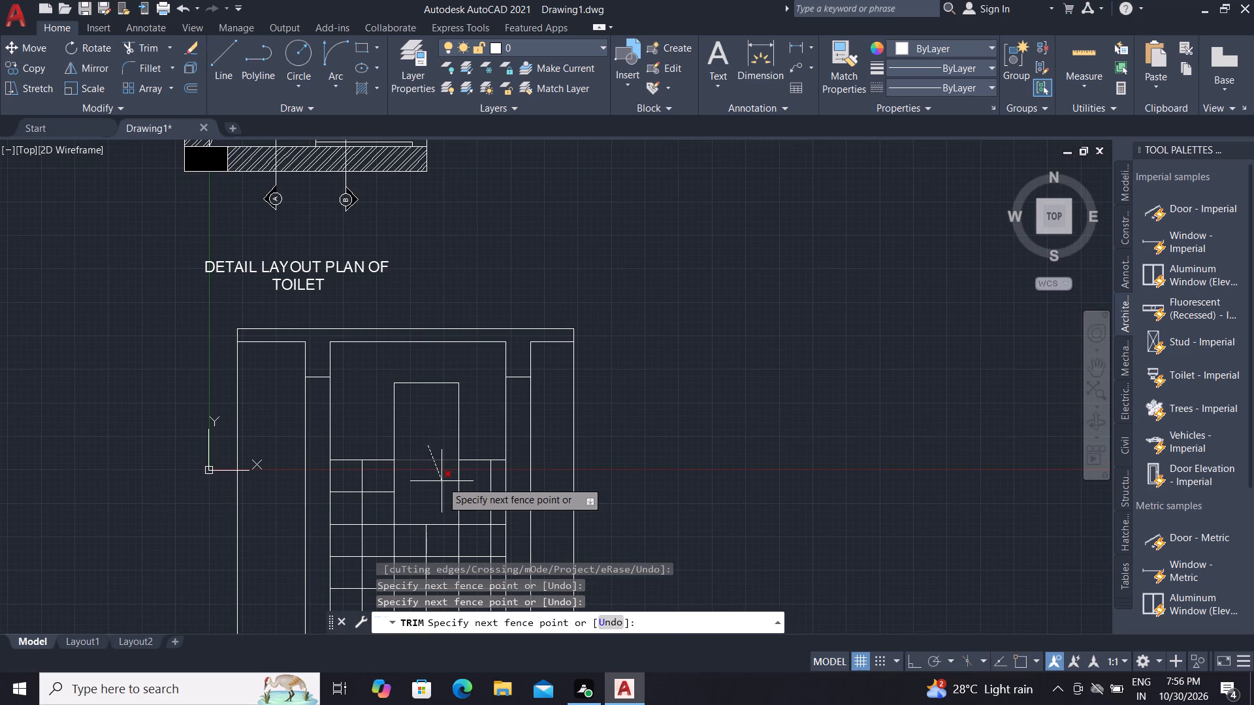
left_click(442, 481)
key("Escape")
Offset the tall rectangle inward by 50 to form an inner frame.
type("O")
key("space")
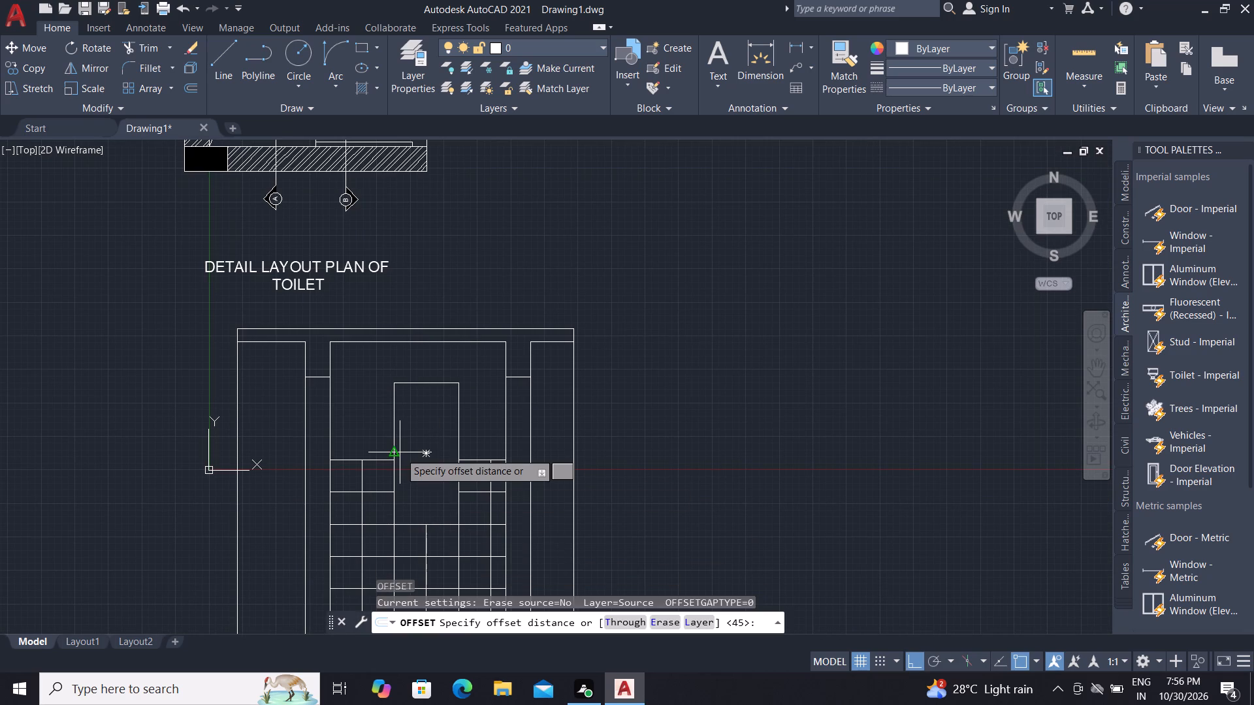
type("50")
key("space")
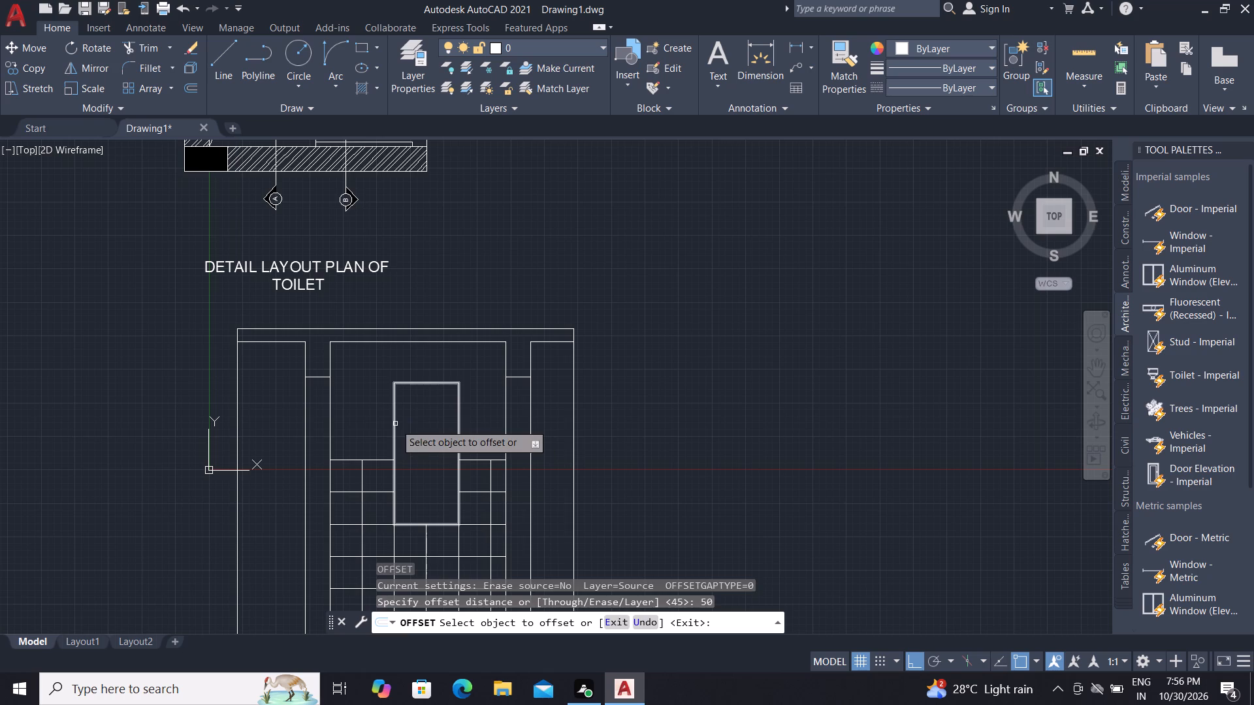
left_click(395, 424)
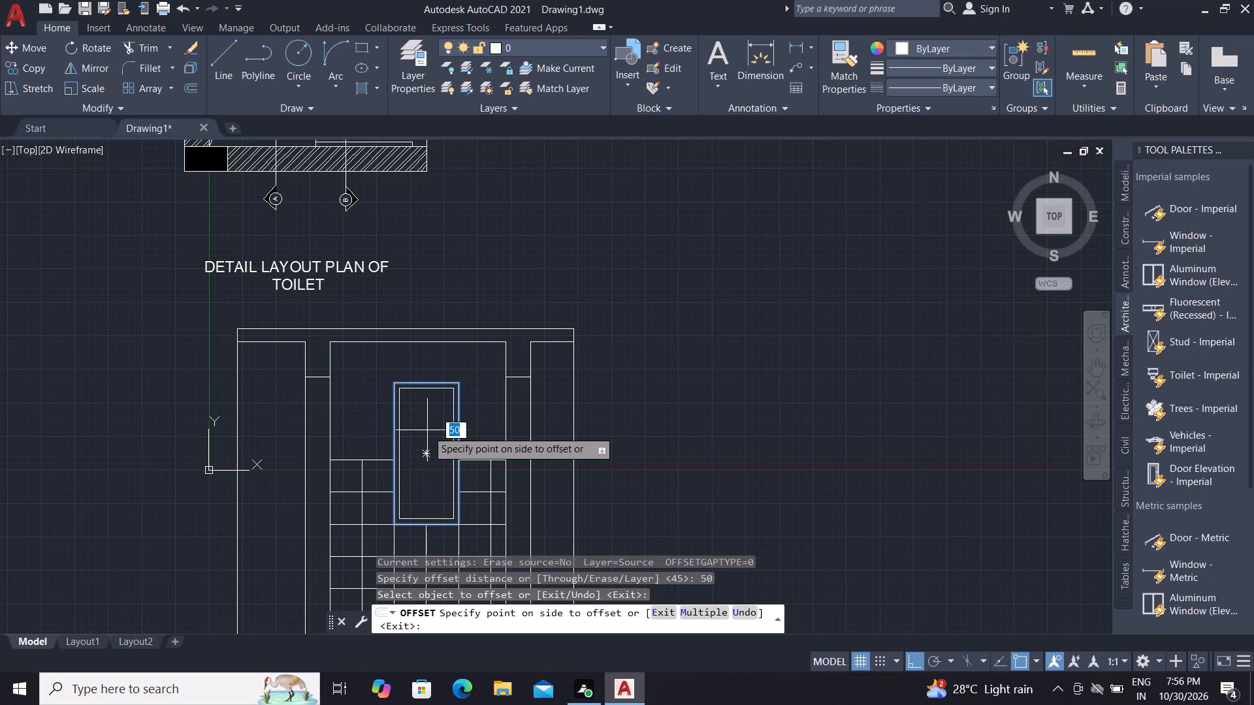
left_click(427, 430)
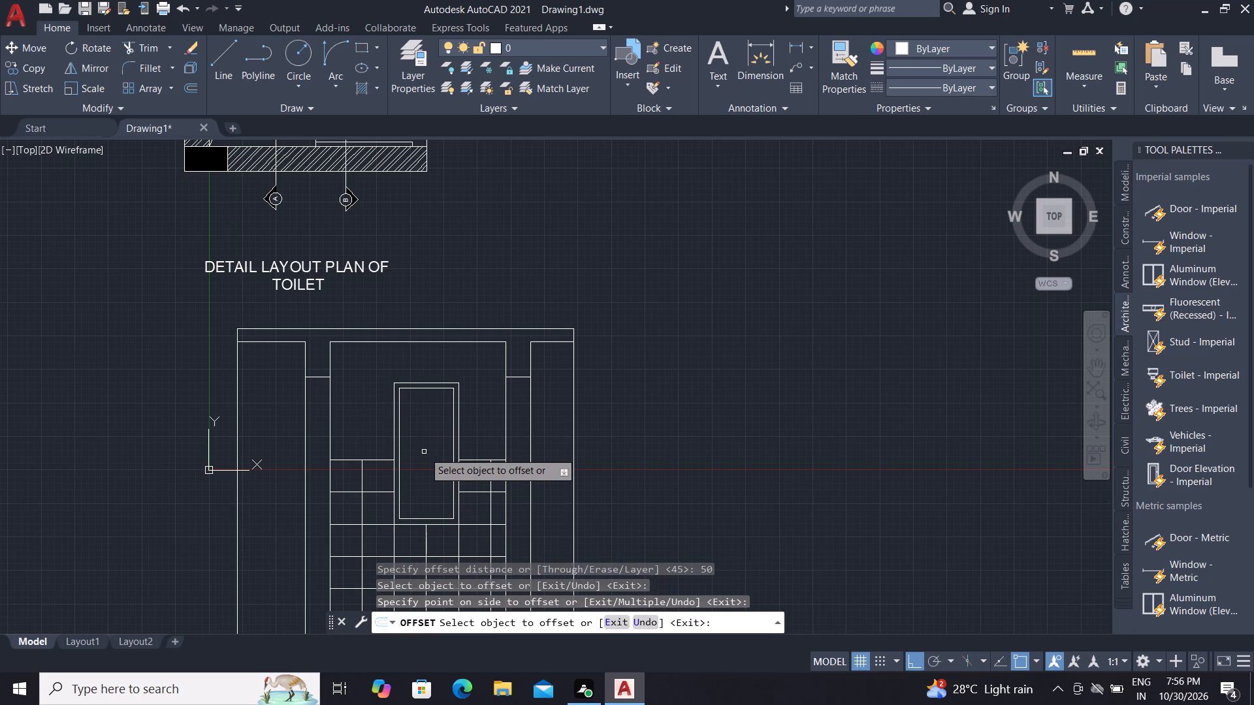
scroll(428, 454, "up", 2)
key("Escape")
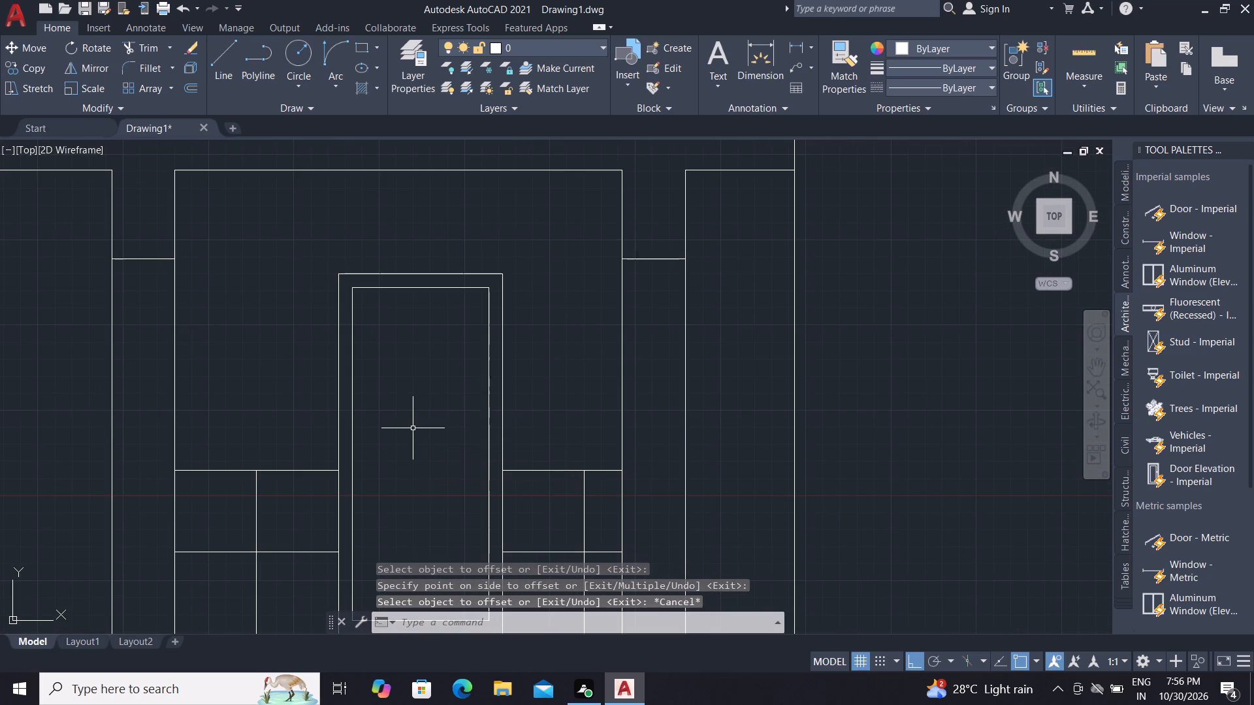
Draw a rectangle about 332 high across the inner frame's full width, starting from its upper-left corner.
type("REC")
key("space")
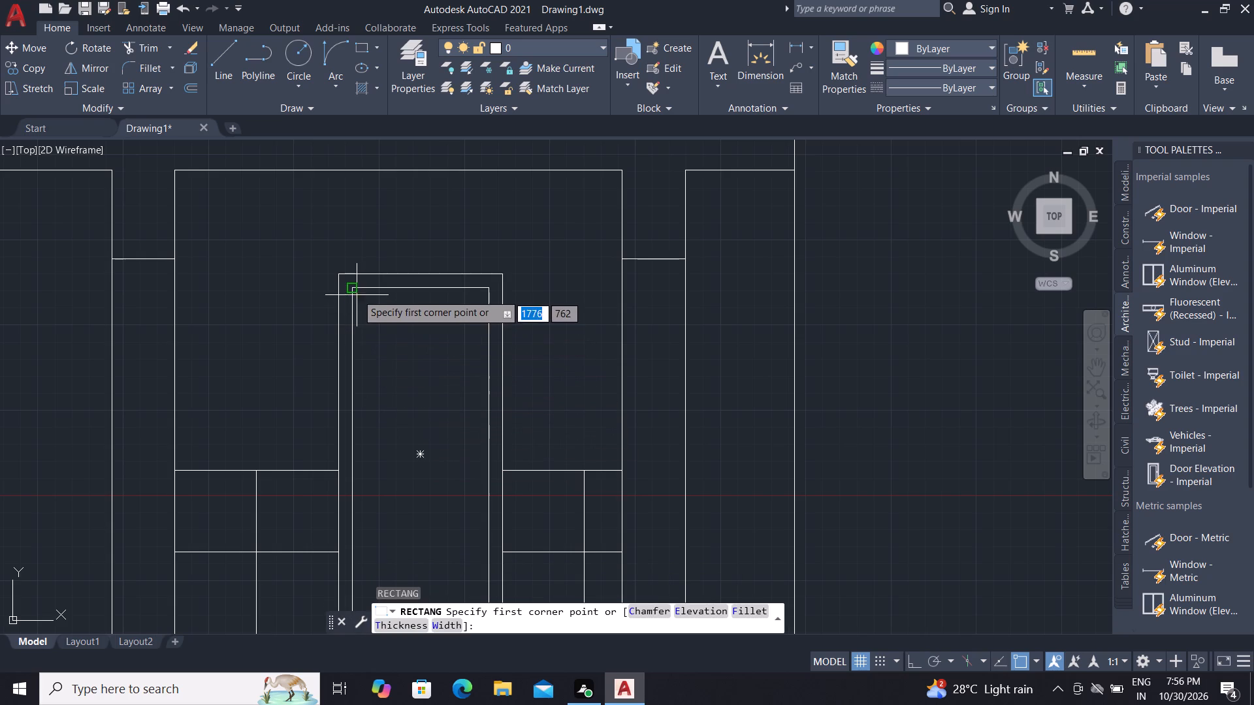
left_click(353, 290)
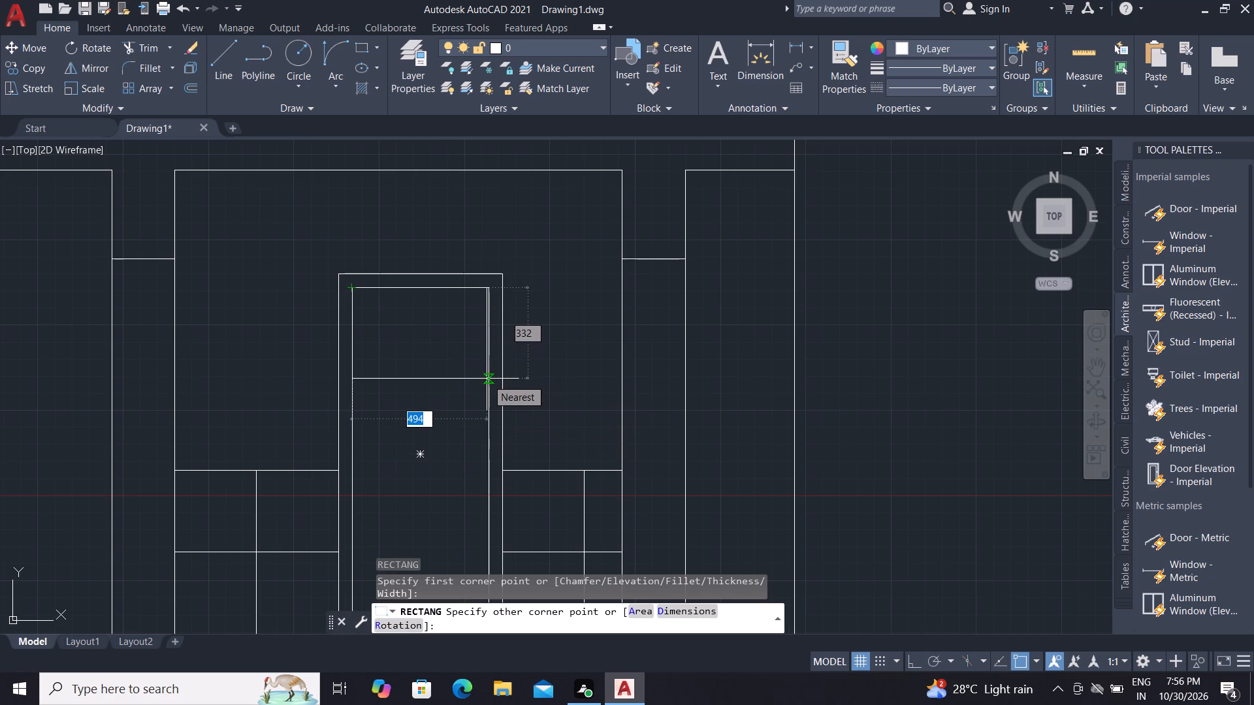
left_click(489, 379)
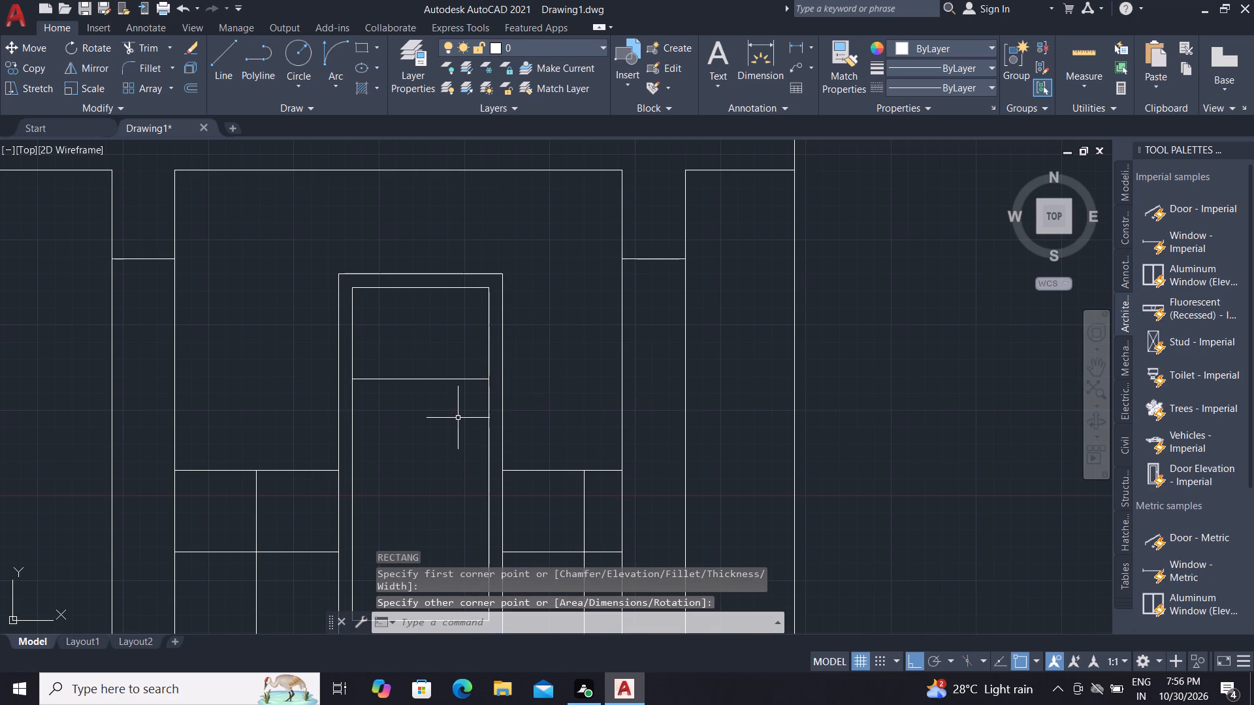
key("Escape")
Offset the small upper rectangle outward by 50.
type("O")
key("space")
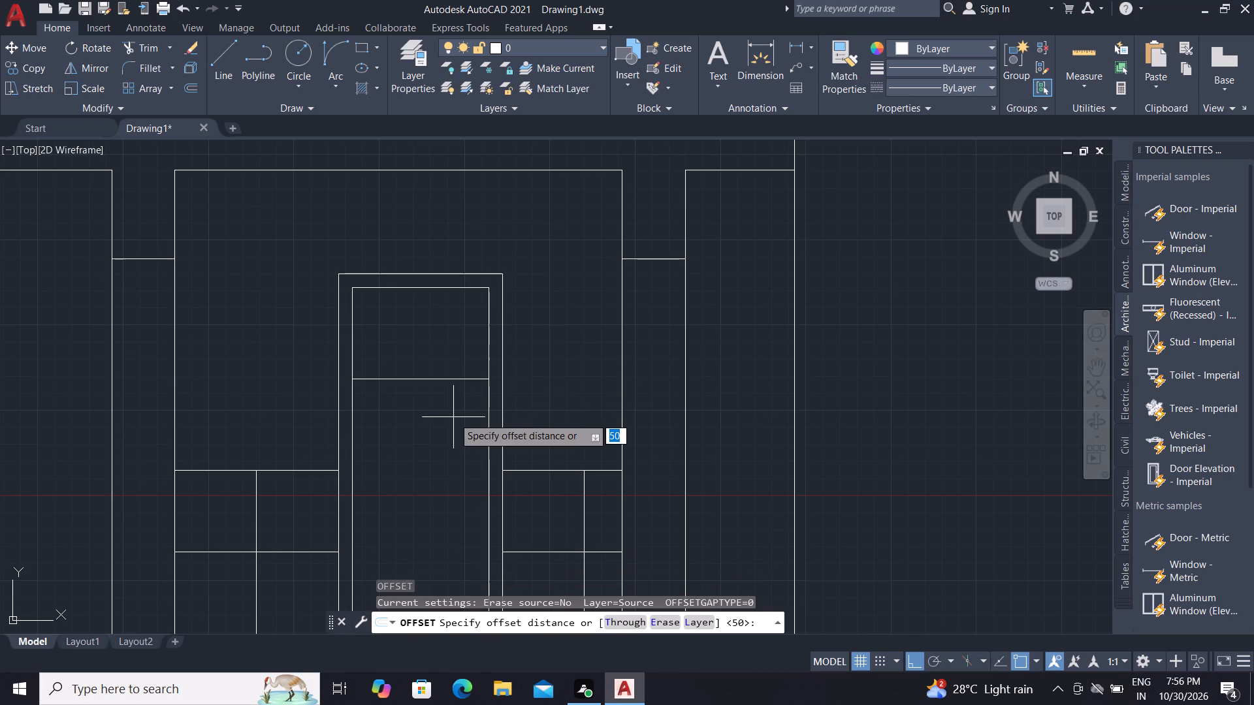
key("space")
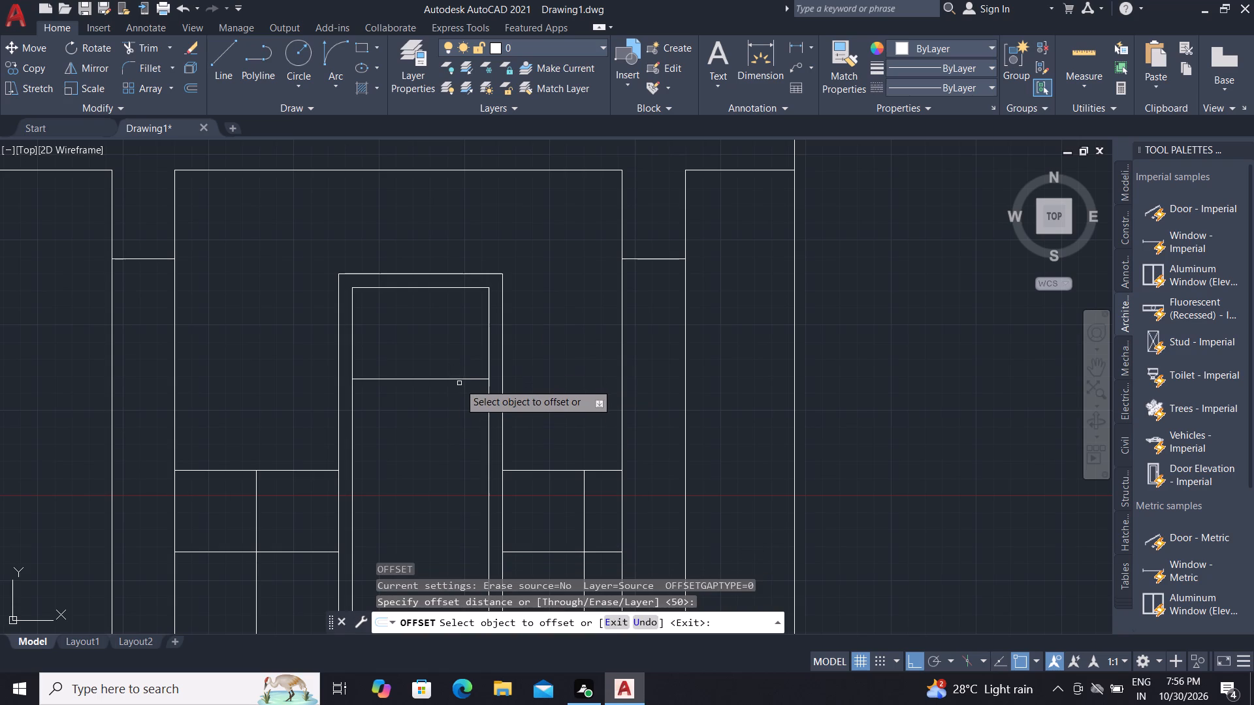
left_click(458, 383)
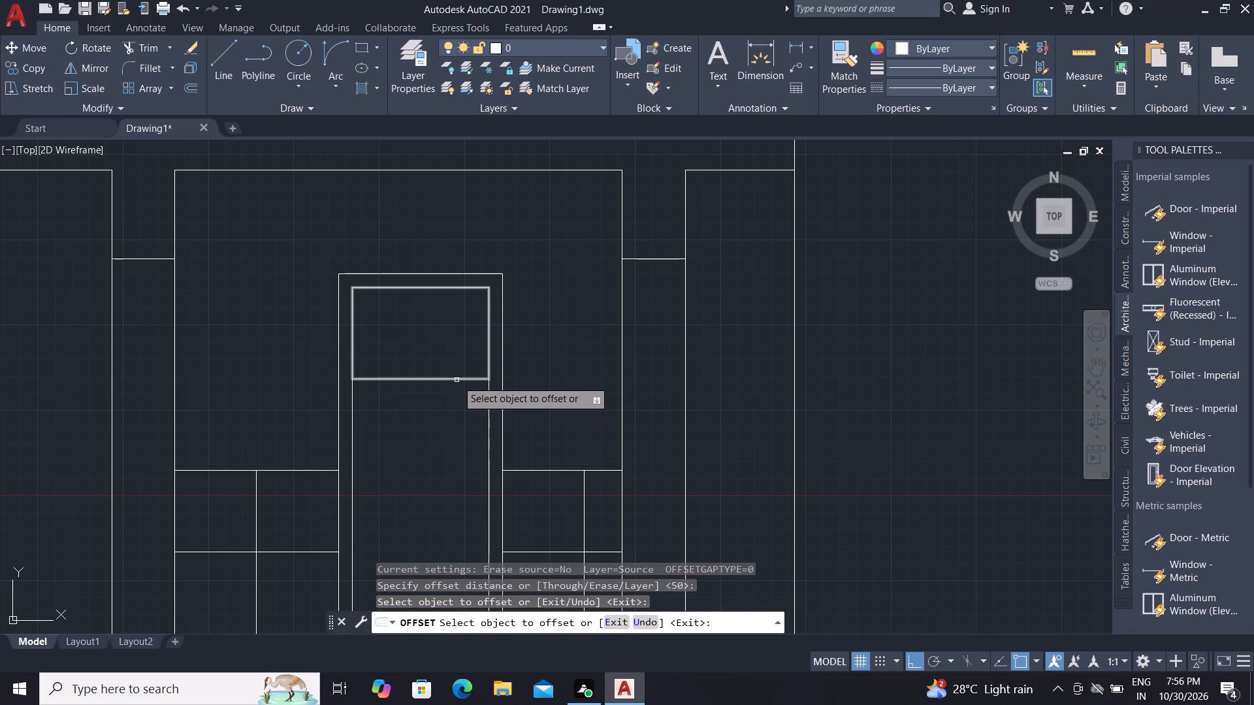
left_click(457, 380)
left_click(470, 430)
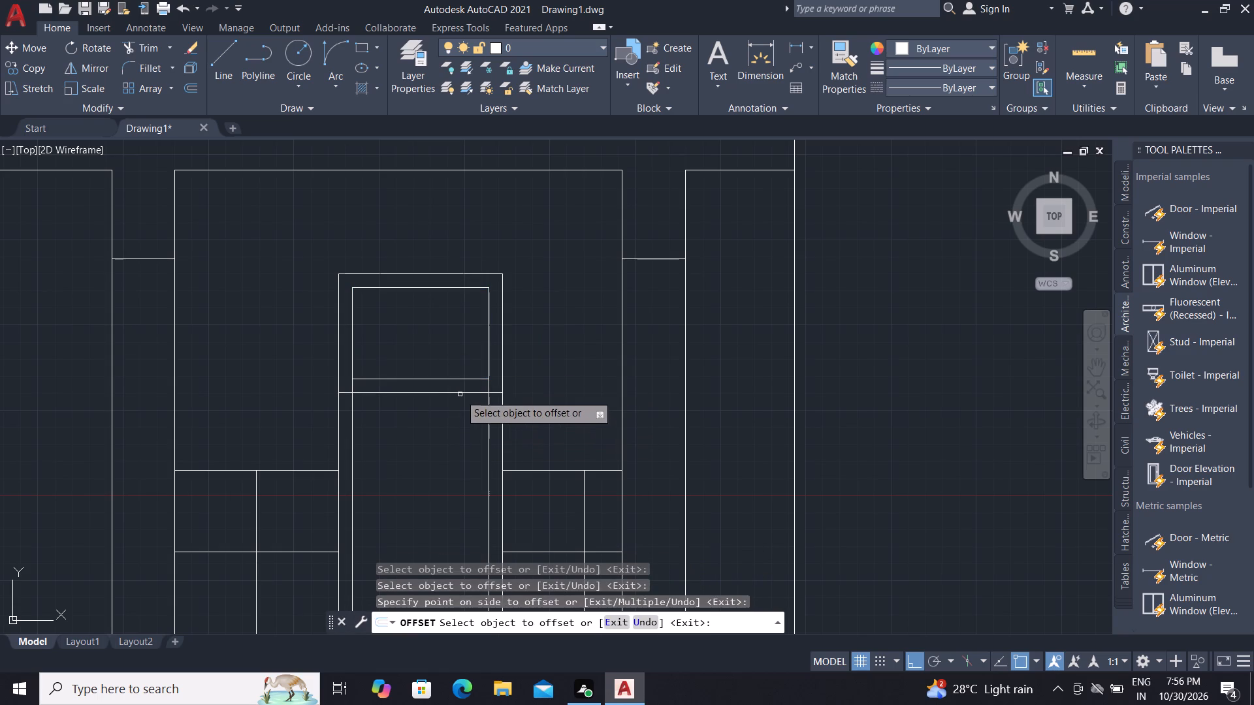
scroll(436, 383, "up", 1)
key("Escape")
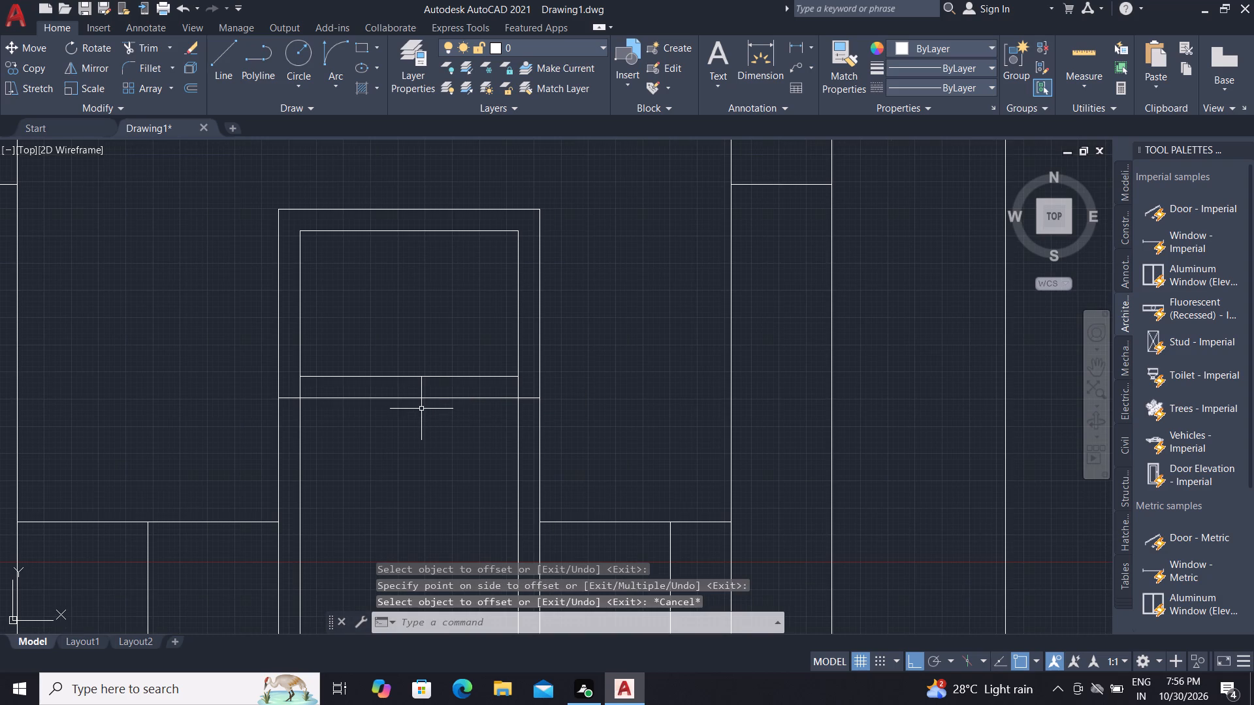
Trim the overlapping line ends and inner-frame sides between the panes, leaving separate upper and lower panes with a 50 gap.
type("TR")
key("space")
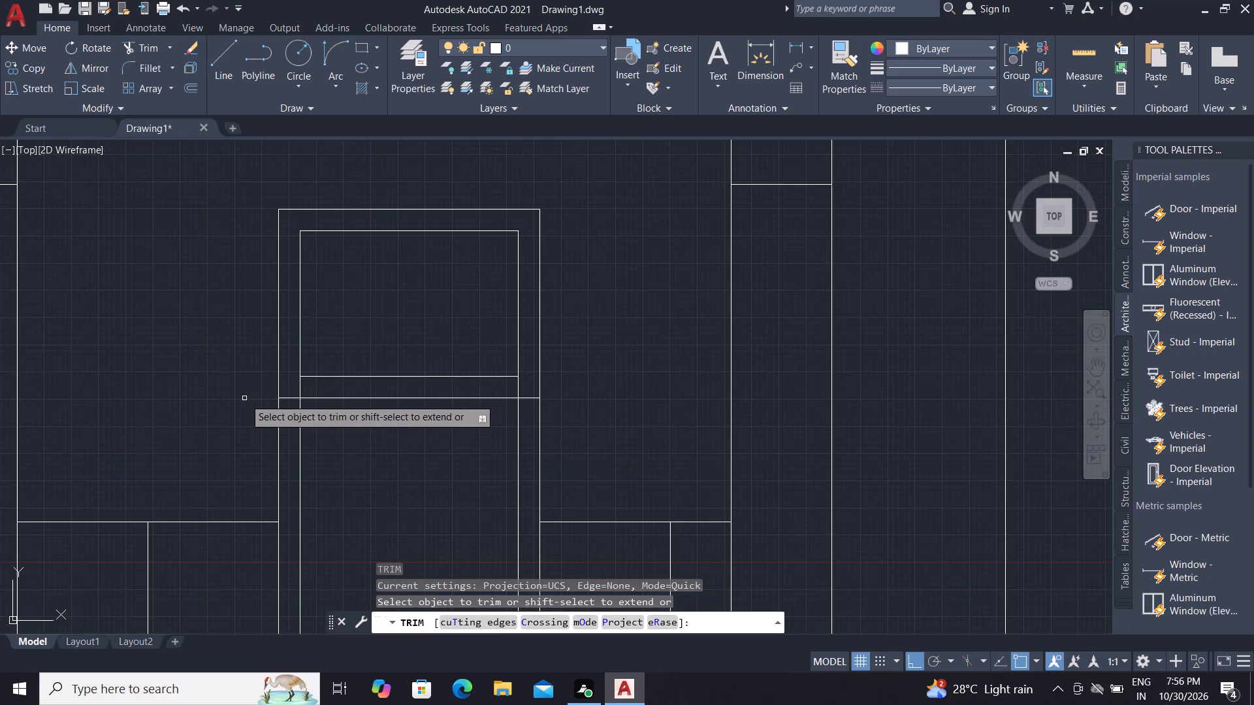
scroll(244, 398, "up", 2)
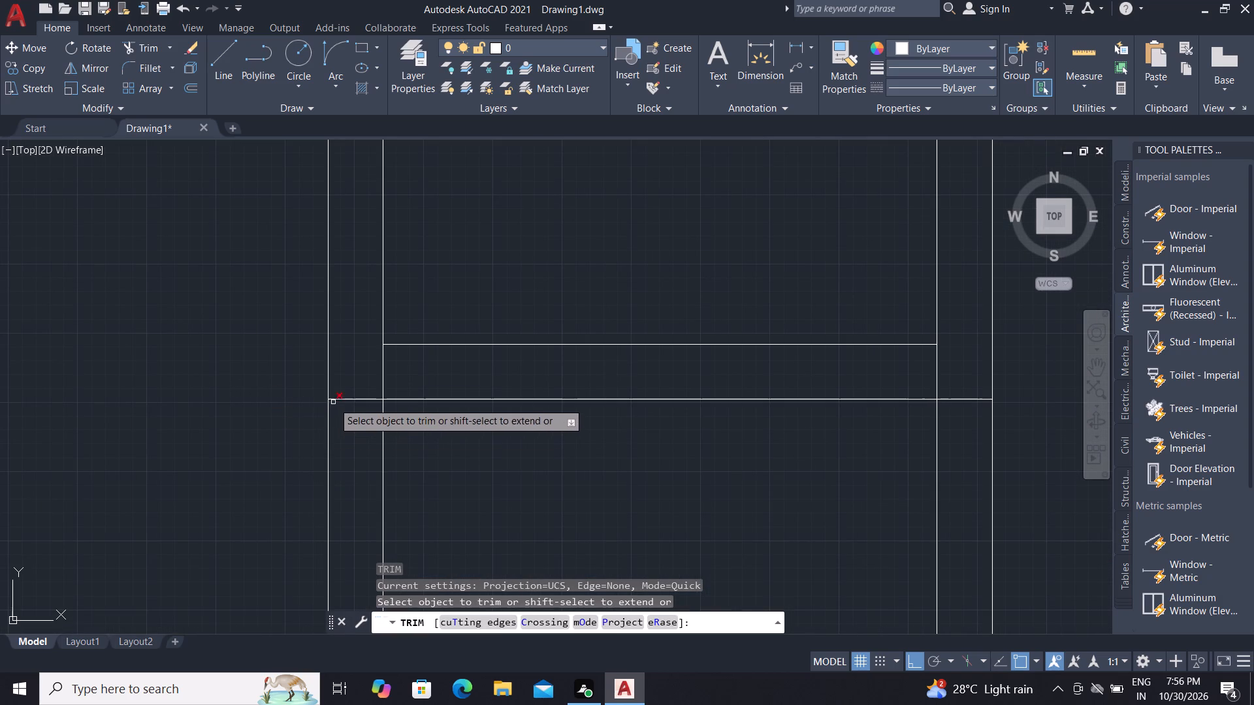
left_click(349, 396)
left_click(358, 407)
left_click(366, 381)
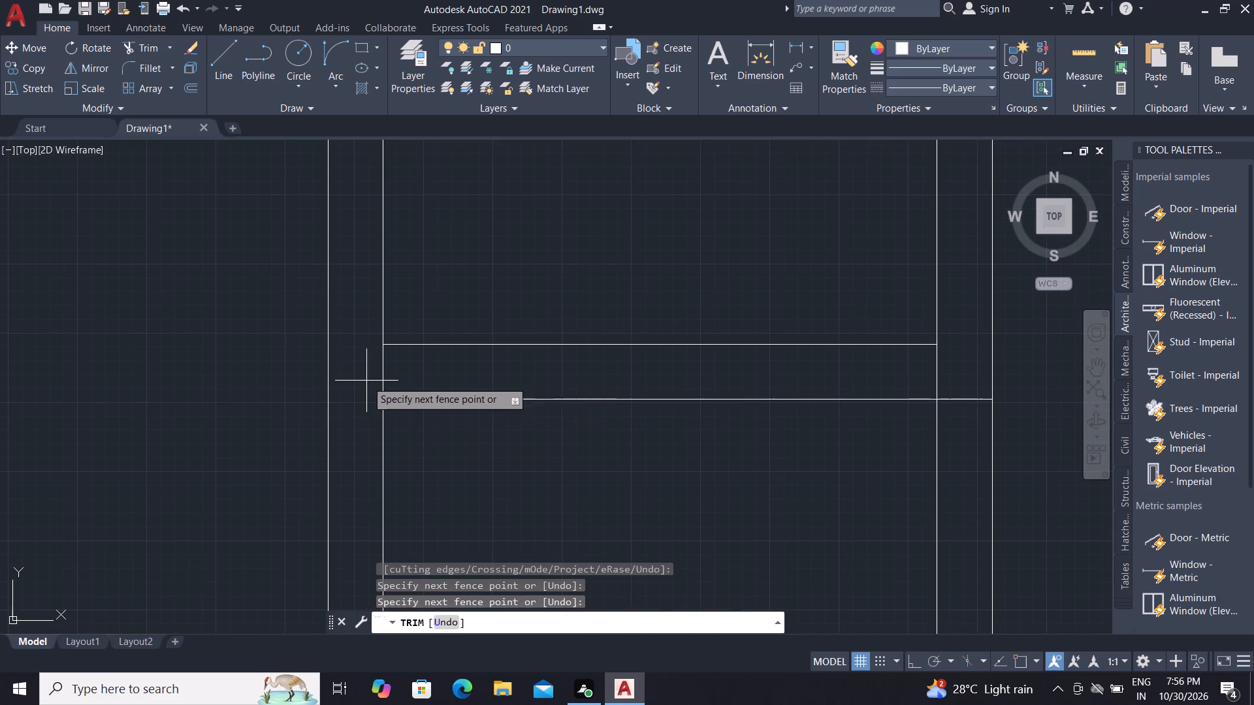
left_click(383, 377)
scroll(396, 371, "down", 1)
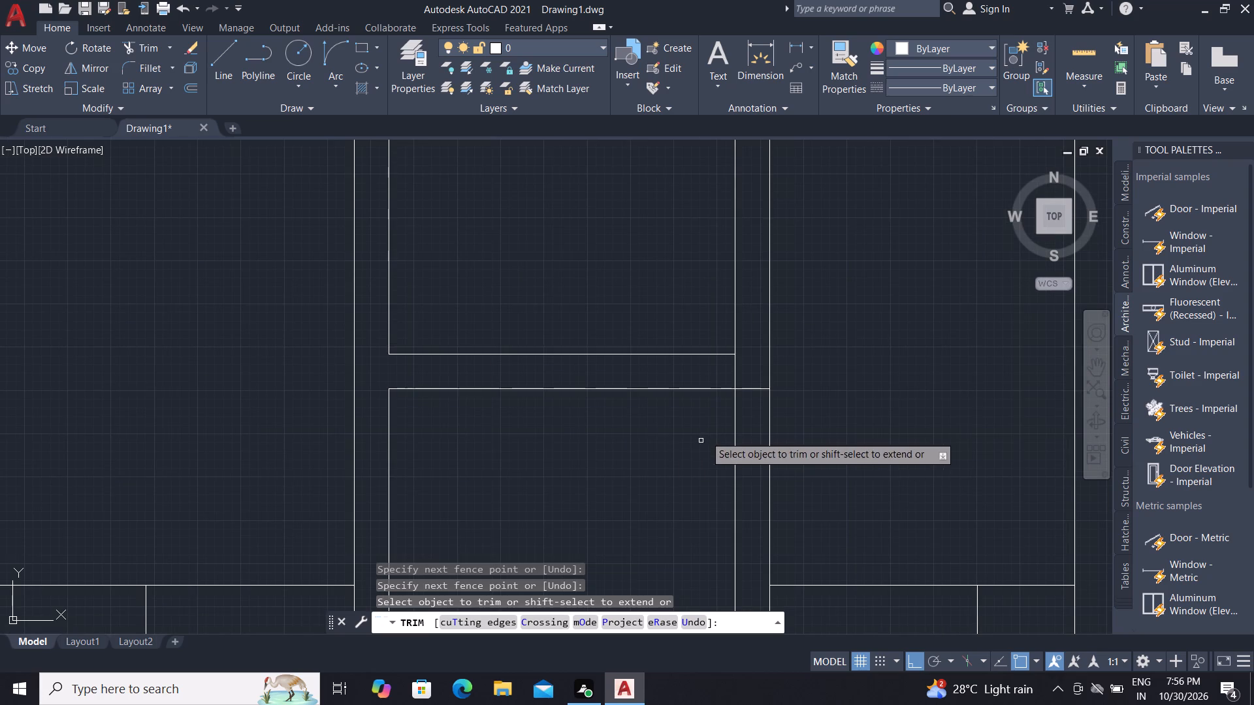
scroll(734, 401, "up", 2)
left_click(715, 340)
left_click(775, 409)
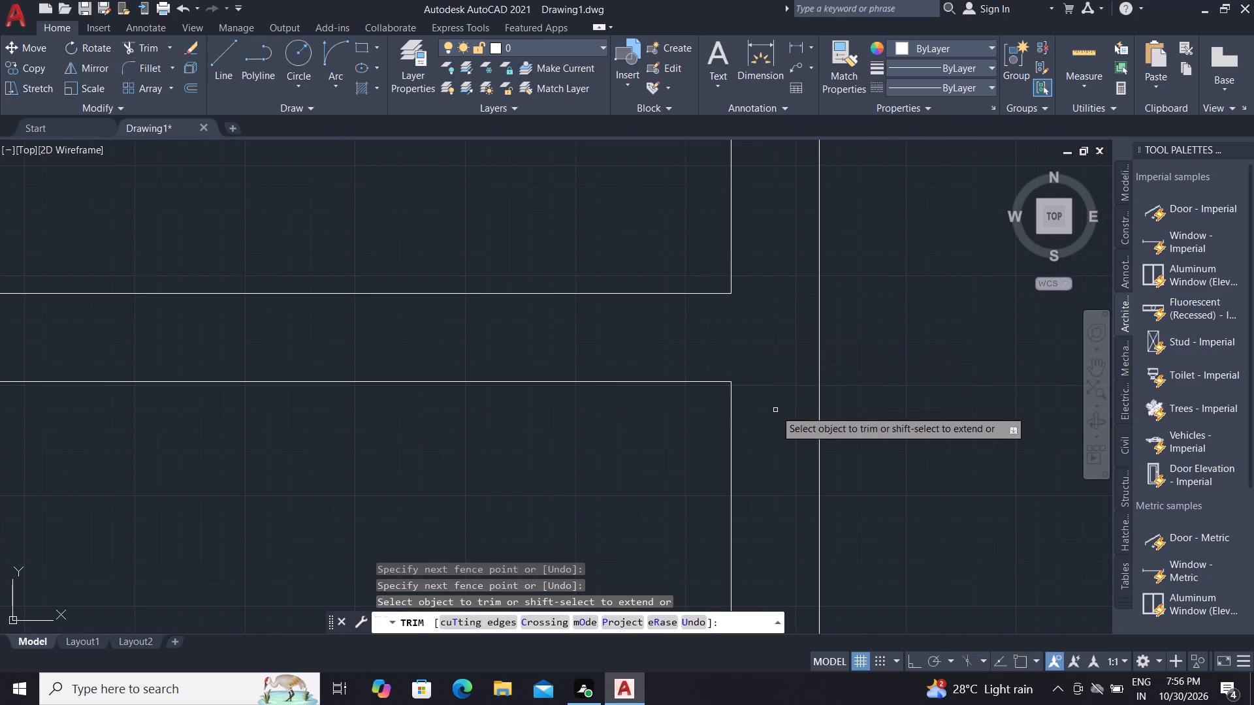
key("Escape")
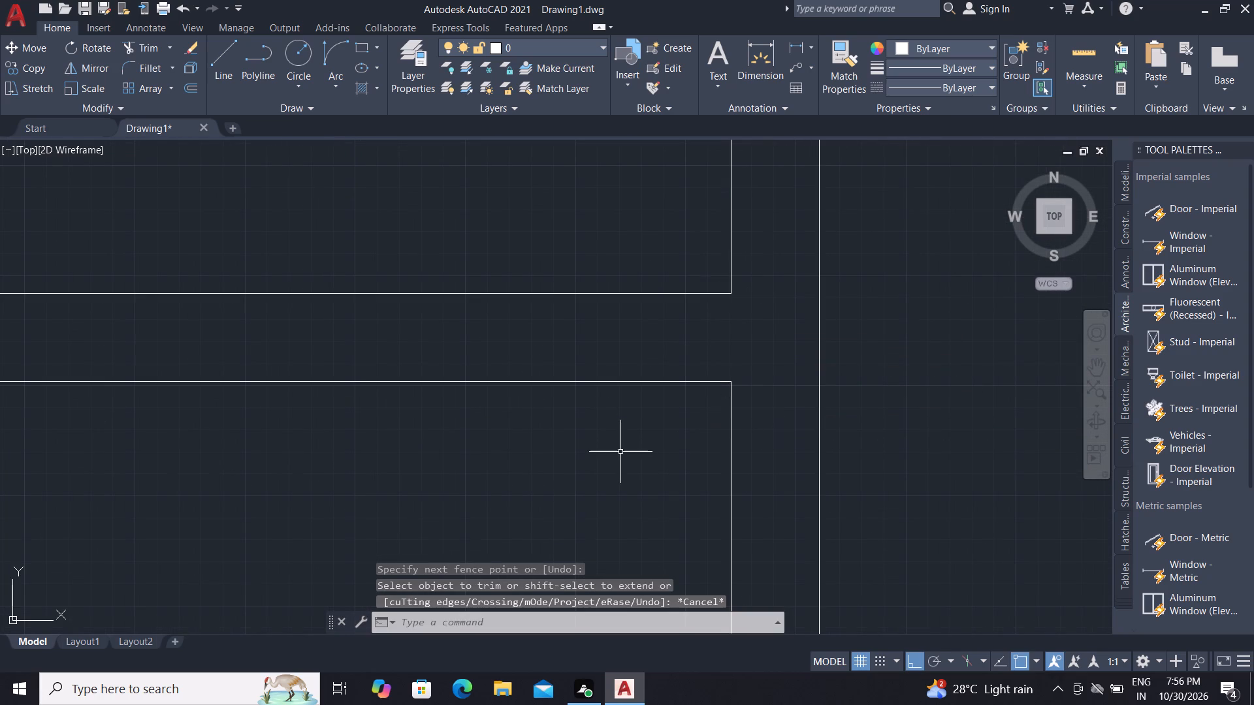
Measure the width and height of the lower pane.
middle_click(620, 452)
middle_click_drag(620, 381, 618, 372)
middle_click_drag(614, 360, 603, 279)
scroll(600, 282, "down", 5)
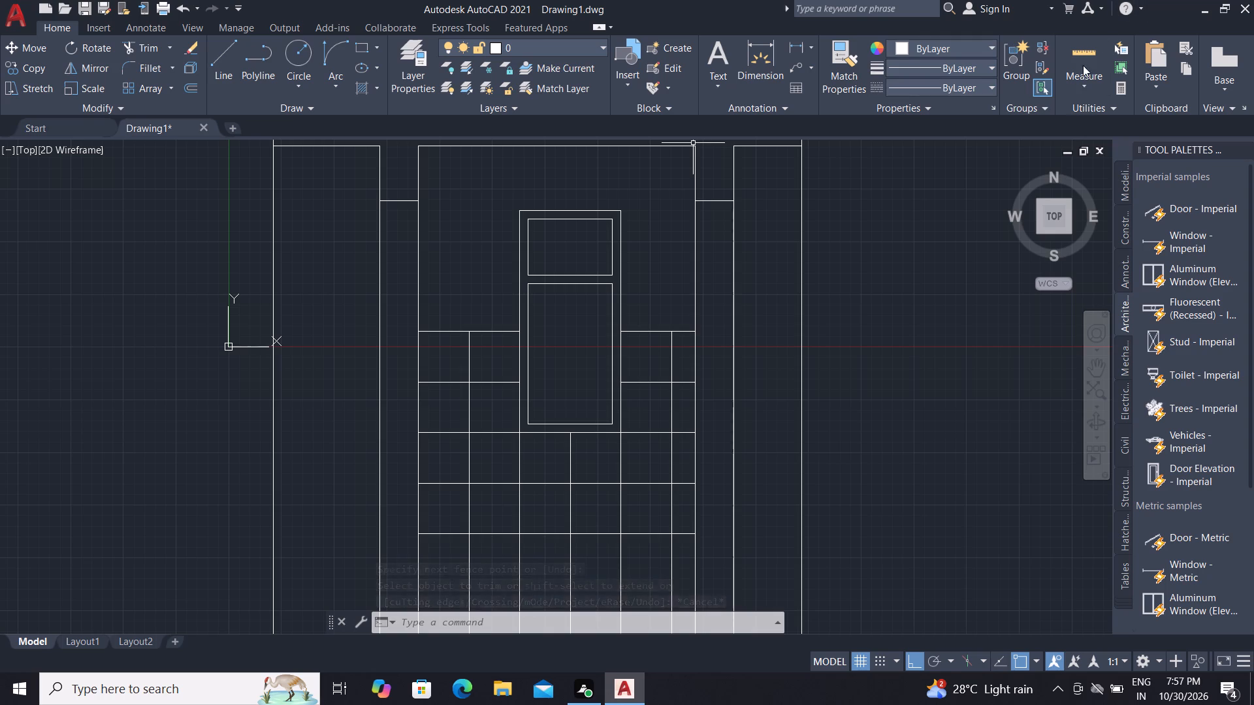
left_click(1073, 48)
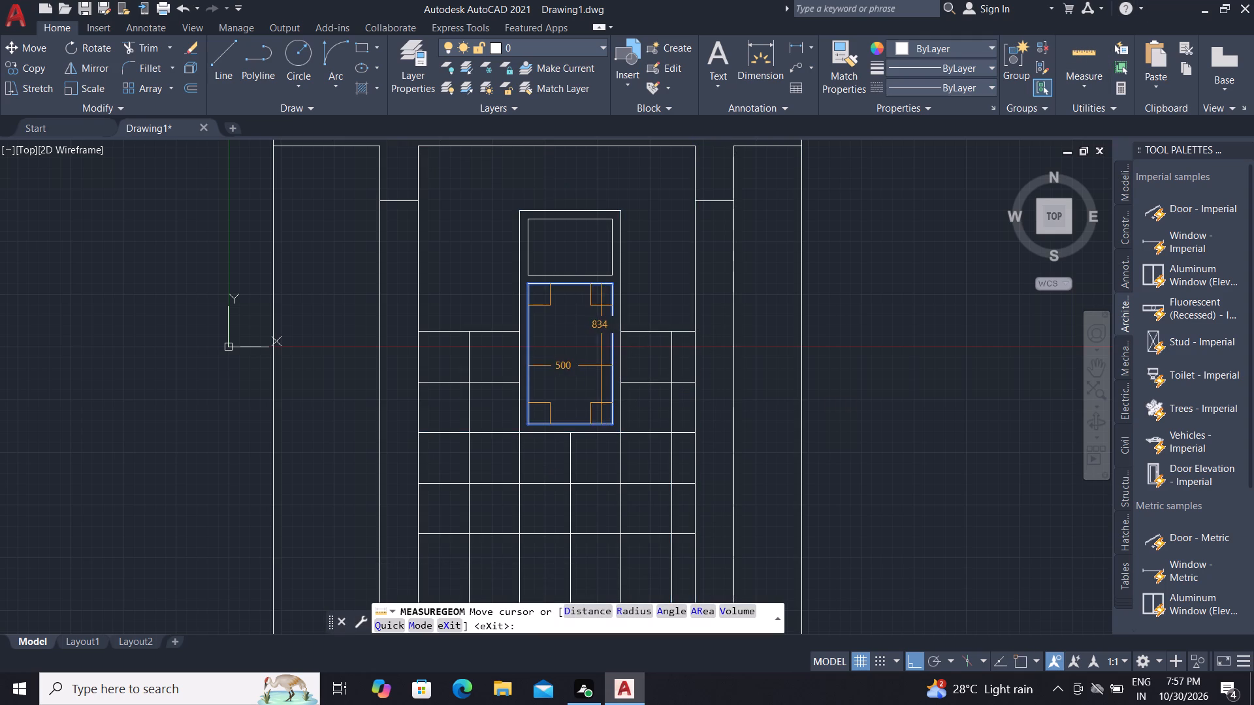
scroll(568, 363, "up", 1)
key("Escape")
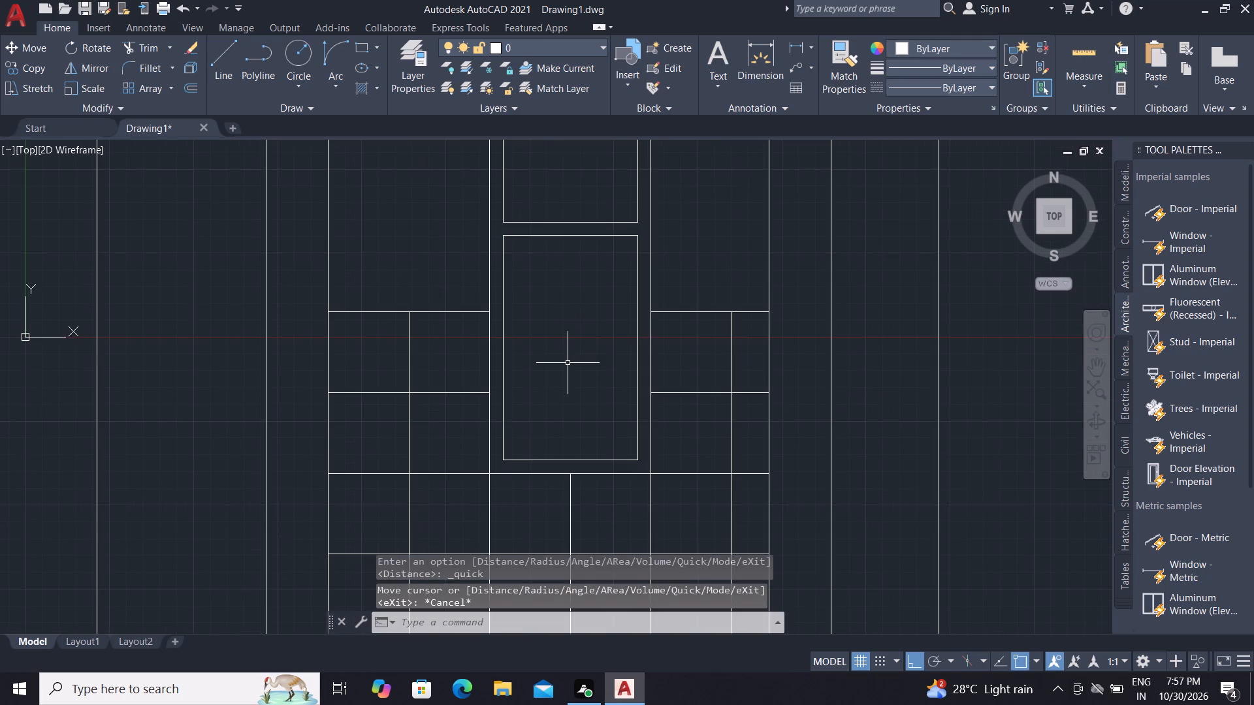
Offset the lower pane's top line downward five times at 150 spacing to form horizontal slats.
key("o")
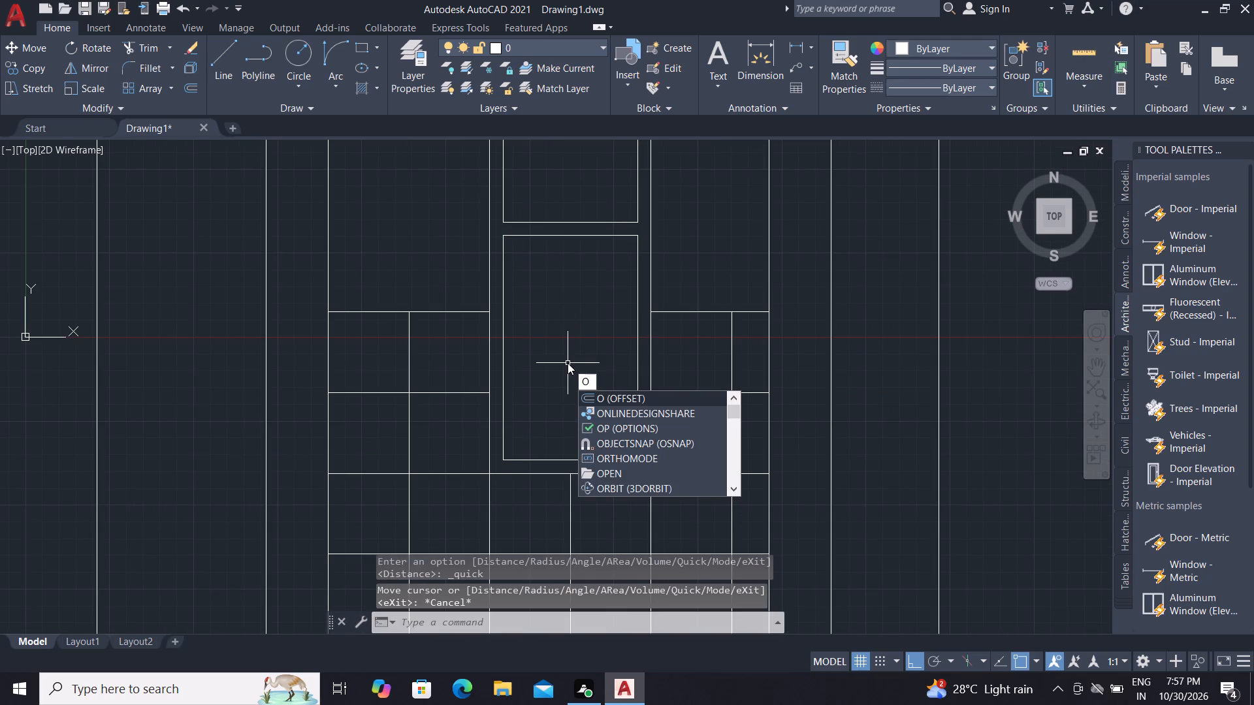
key("space")
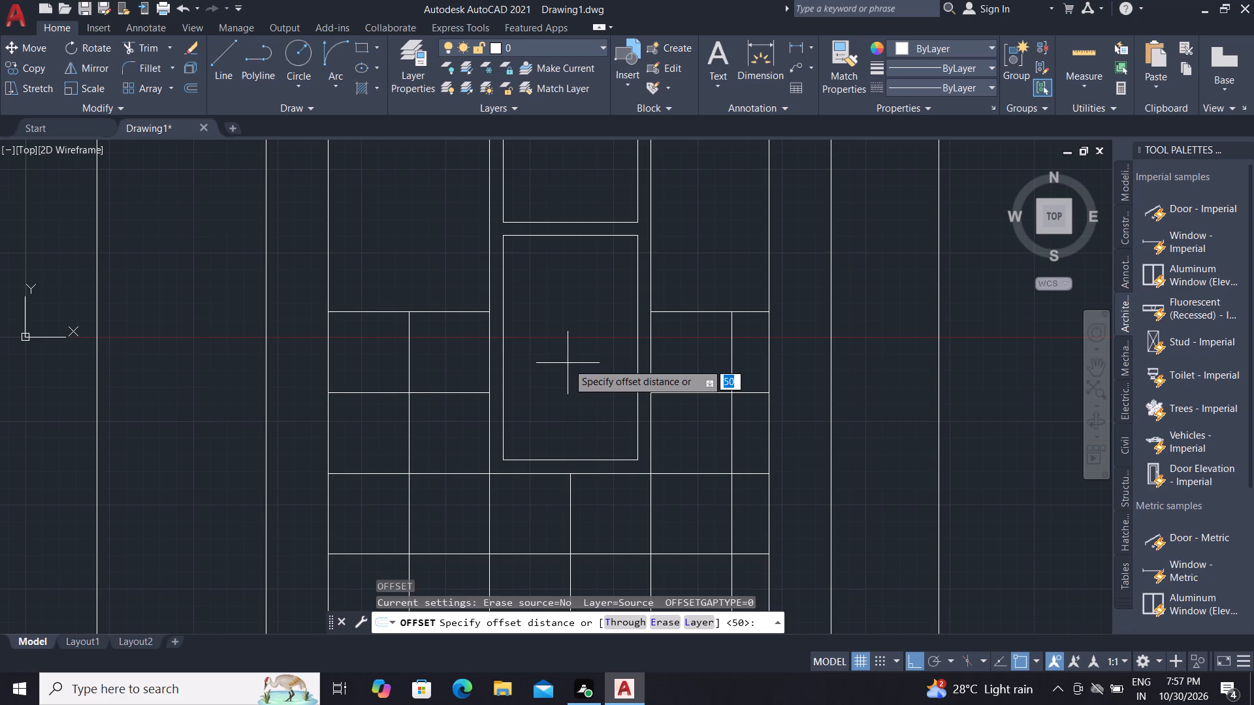
type("150")
key("space")
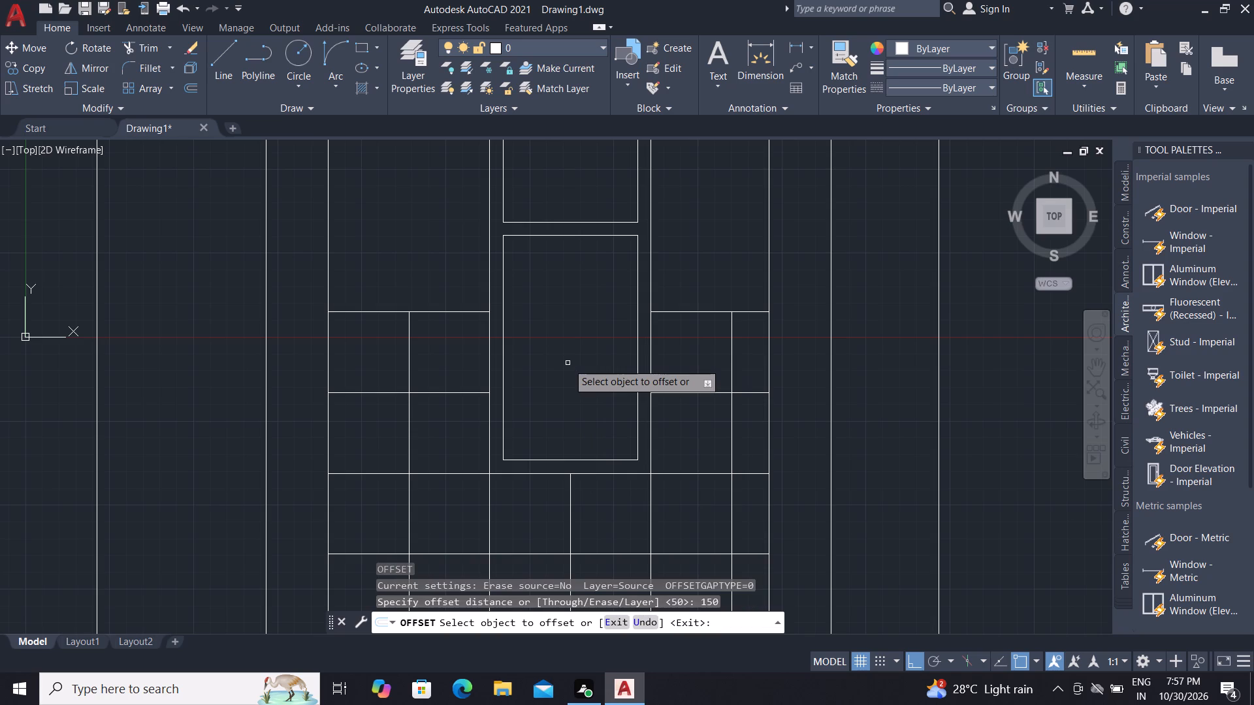
left_click(578, 236)
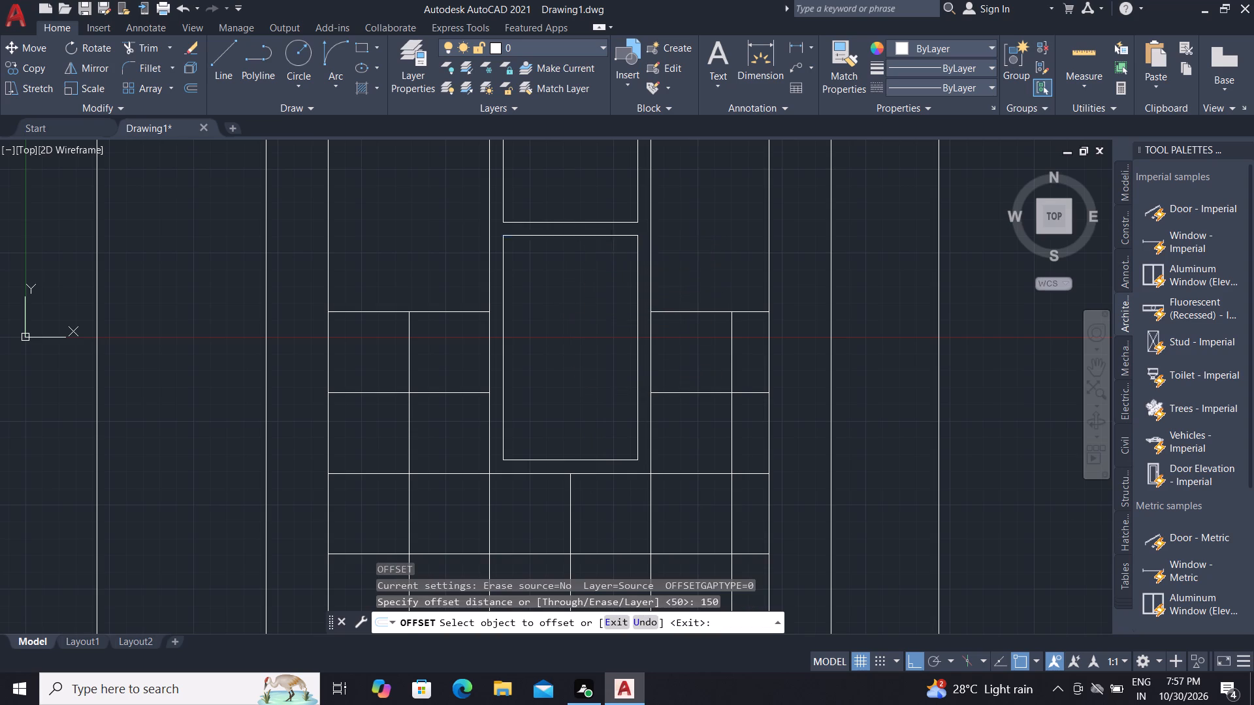
left_click(583, 327)
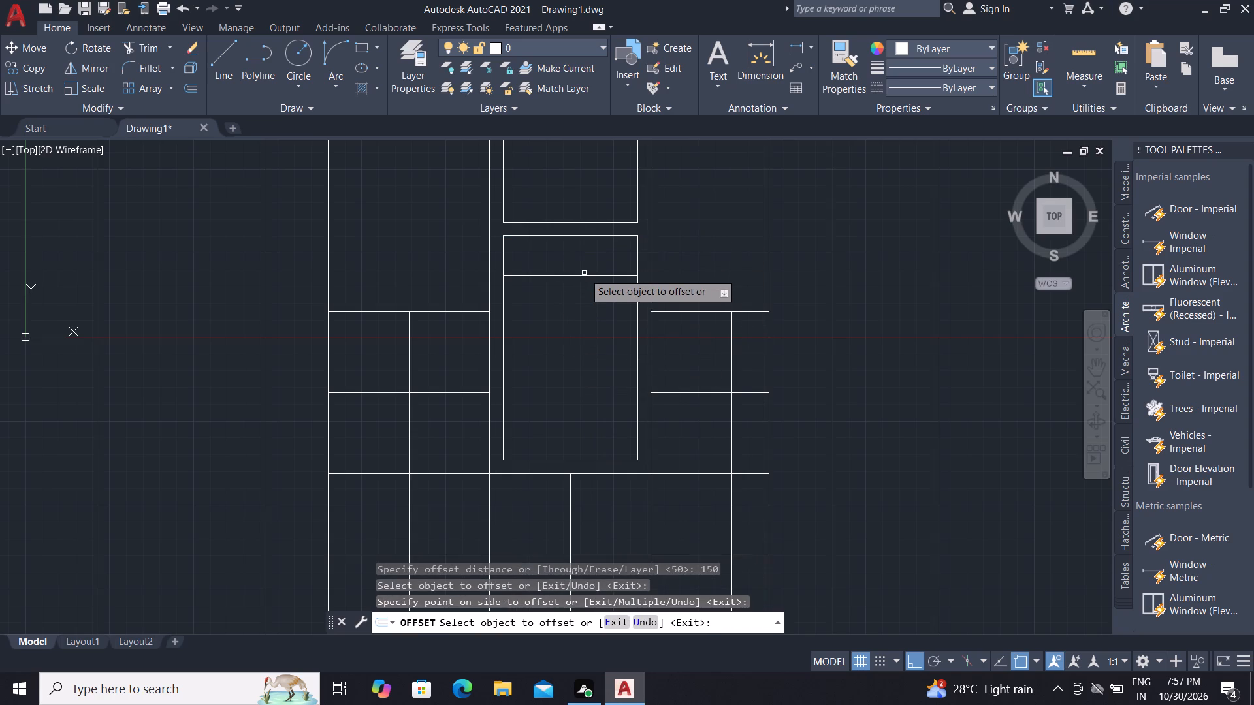
left_click(584, 276)
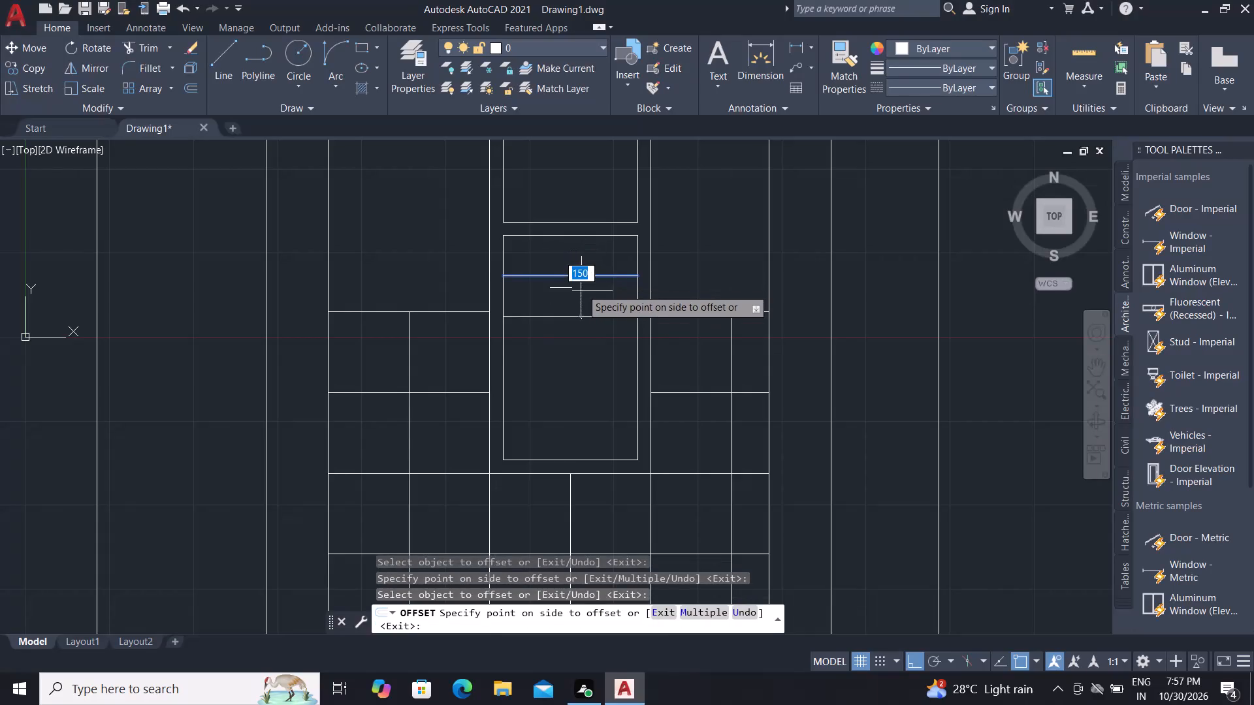
left_click(581, 315)
left_click(581, 315)
left_click(585, 342)
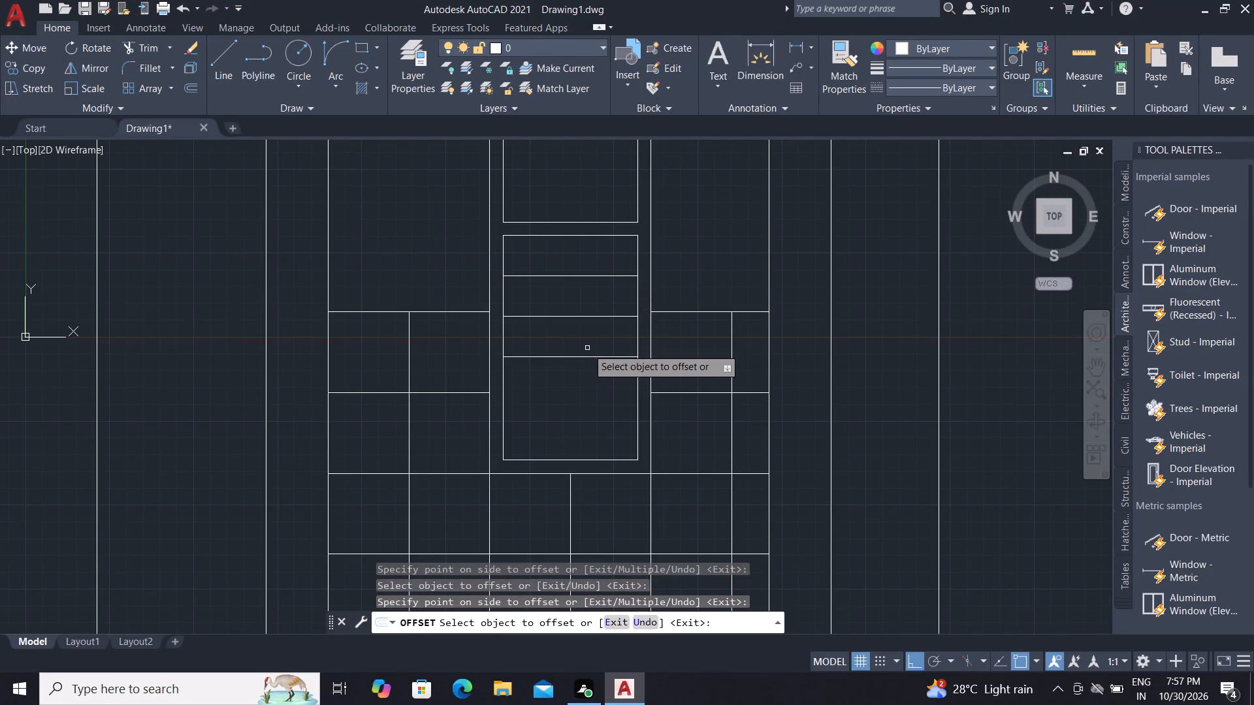
left_click(588, 358)
left_click(583, 408)
left_click(581, 395)
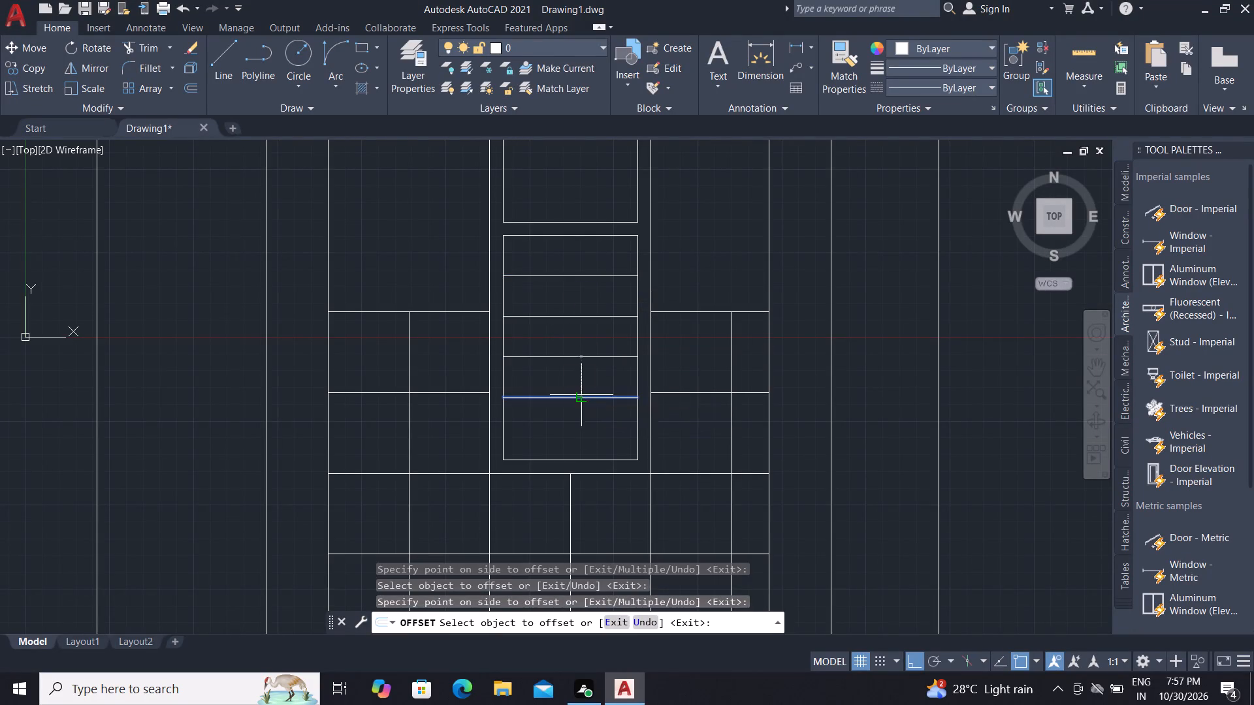
left_click(583, 436)
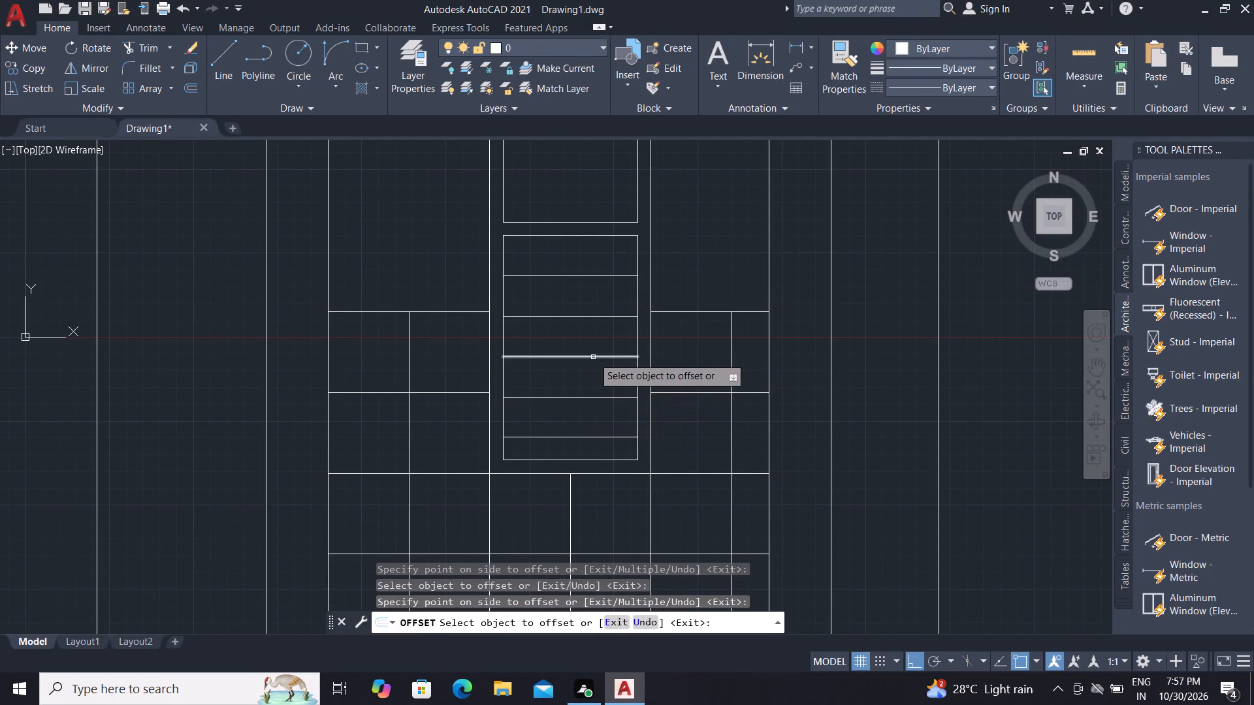
key("Escape")
scroll(603, 350, "down", 4)
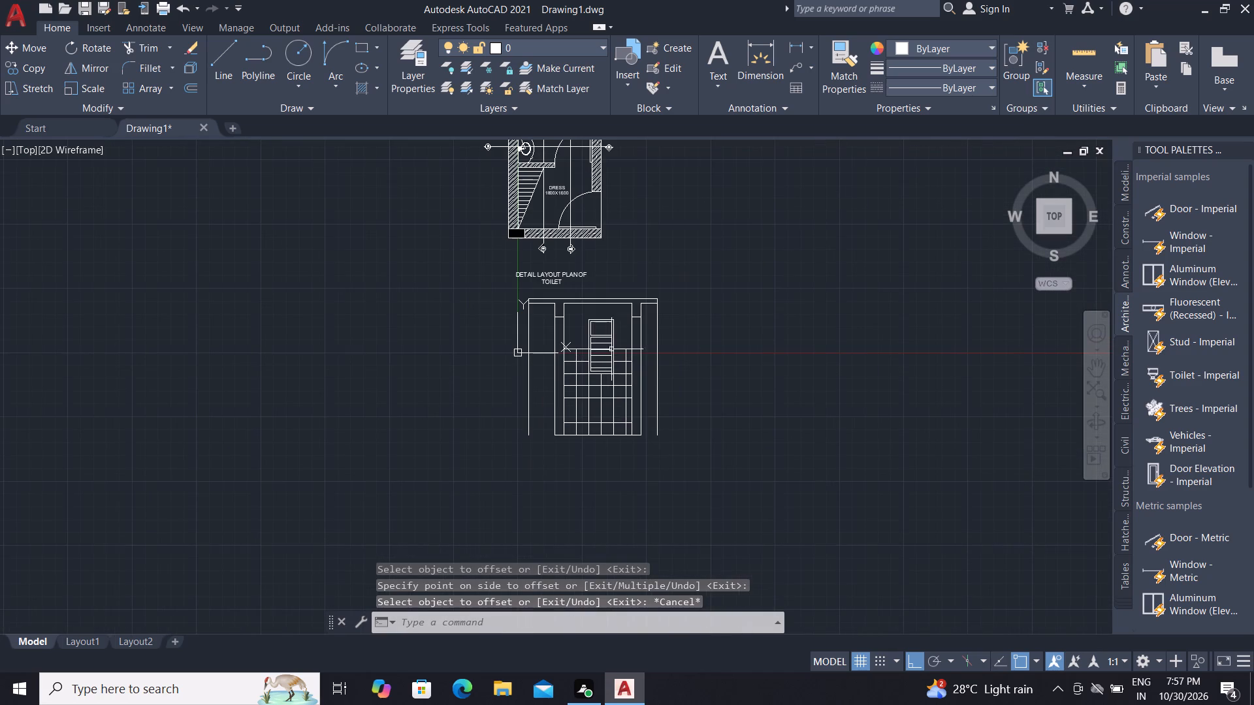
Match the properties of the dashed window line in the plan's top wall onto the lower pane's uppermost slat line.
left_click(852, 69)
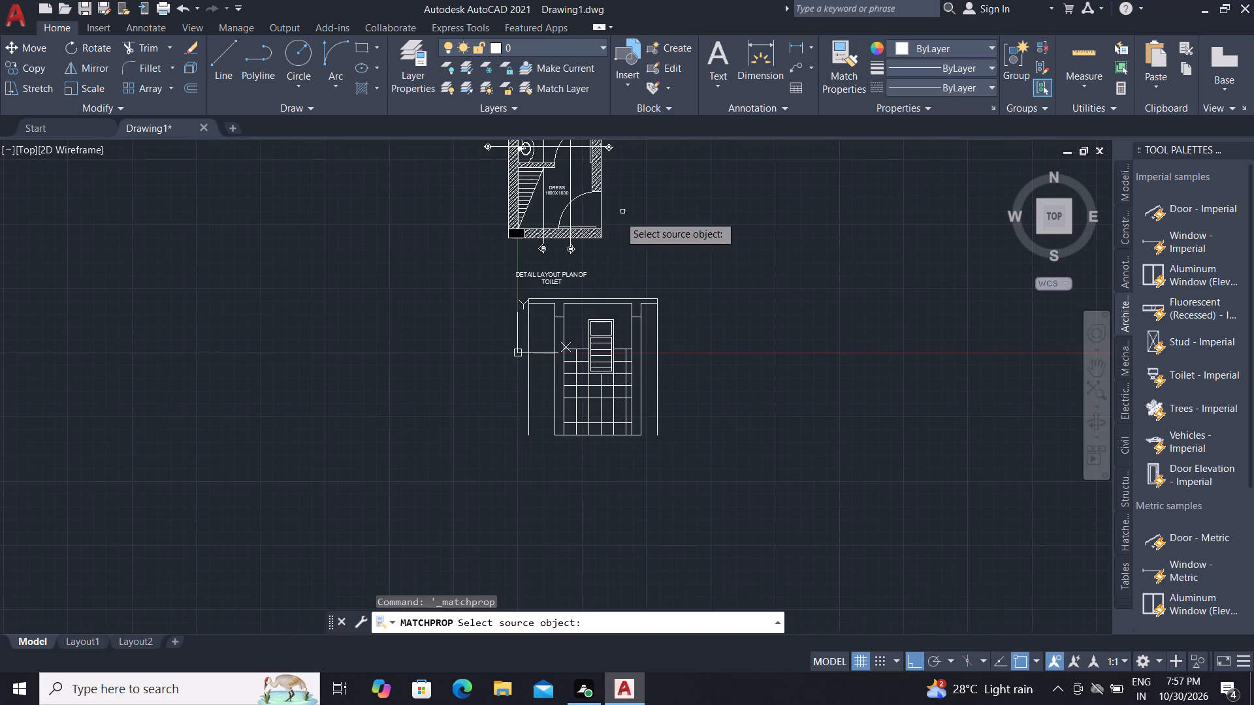
middle_click_drag(617, 217, 592, 365)
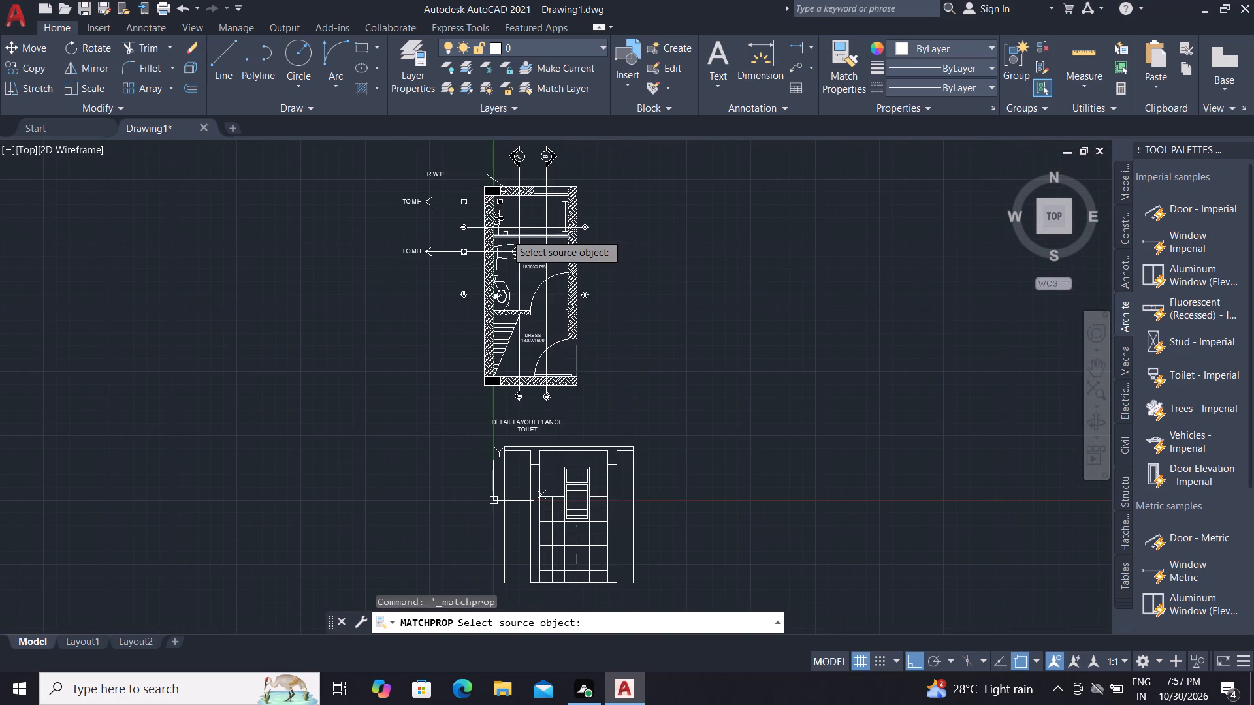
scroll(506, 234, "up", 4)
scroll(489, 358, "down", 3)
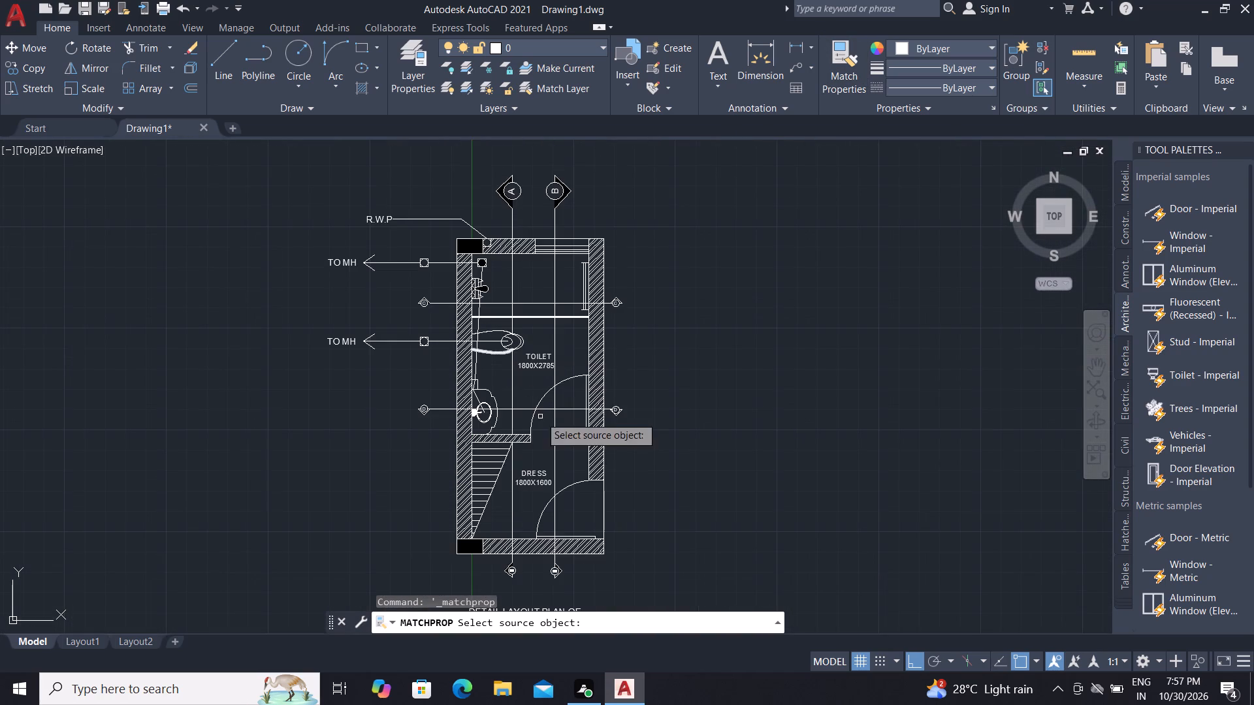
scroll(525, 552, "up", 4)
scroll(546, 556, "down", 1)
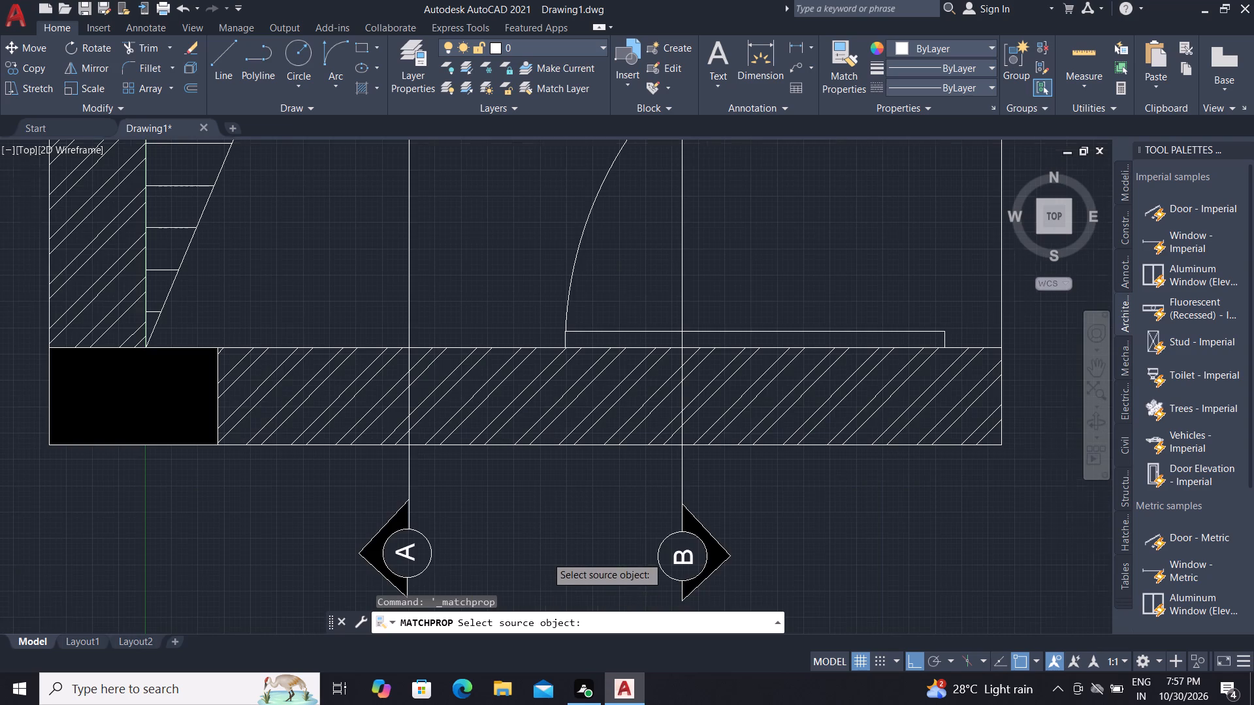
scroll(546, 556, "down", 3)
scroll(570, 204, "up", 1)
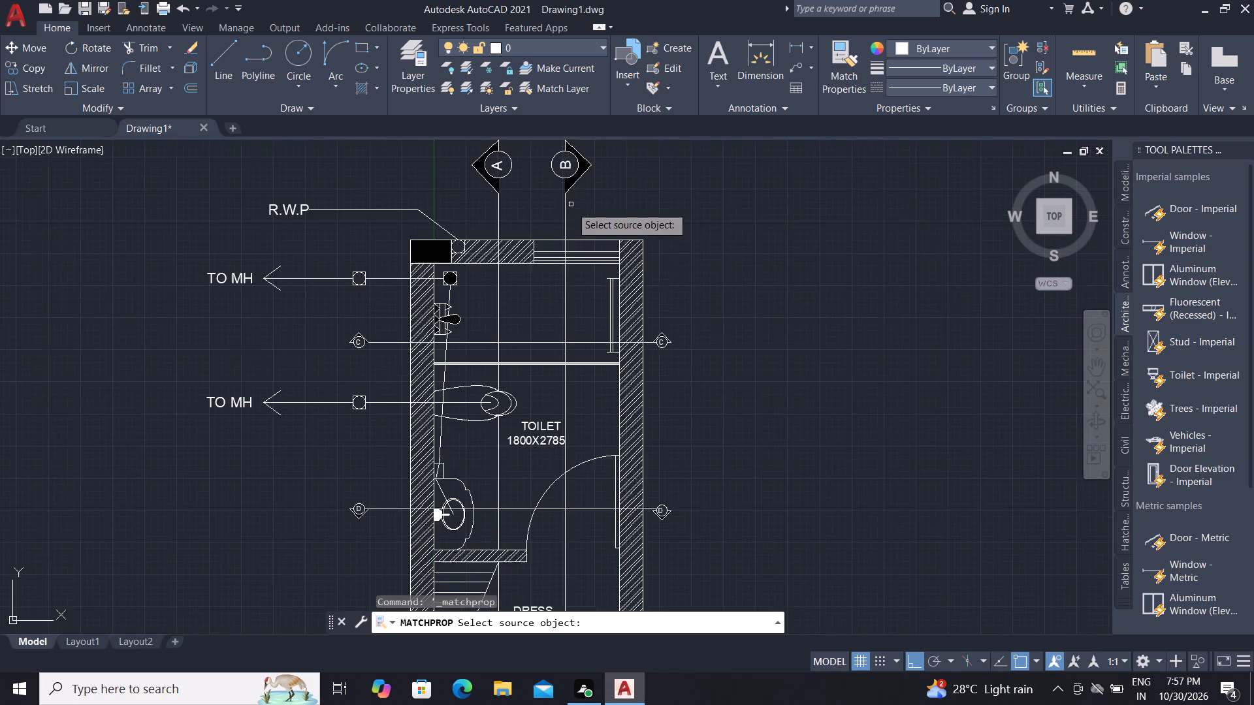
scroll(577, 236, "up", 3)
scroll(585, 311, "up", 1)
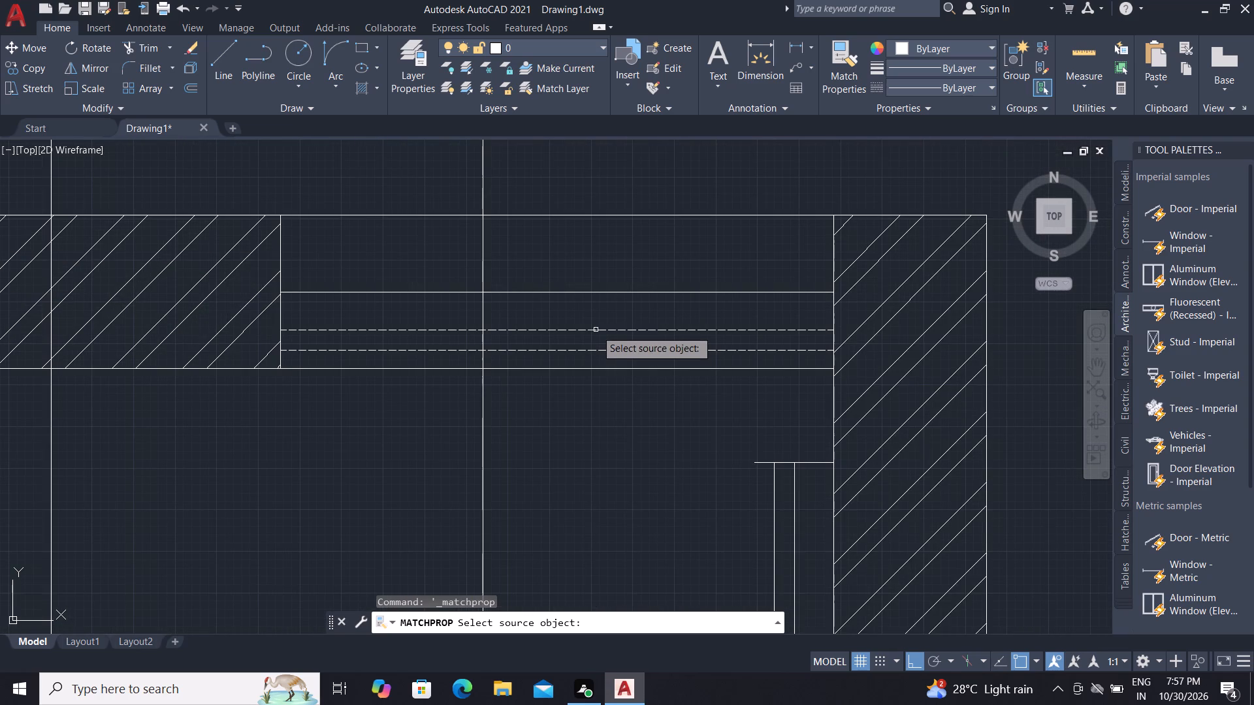
left_click(596, 329)
scroll(621, 336, "down", 3)
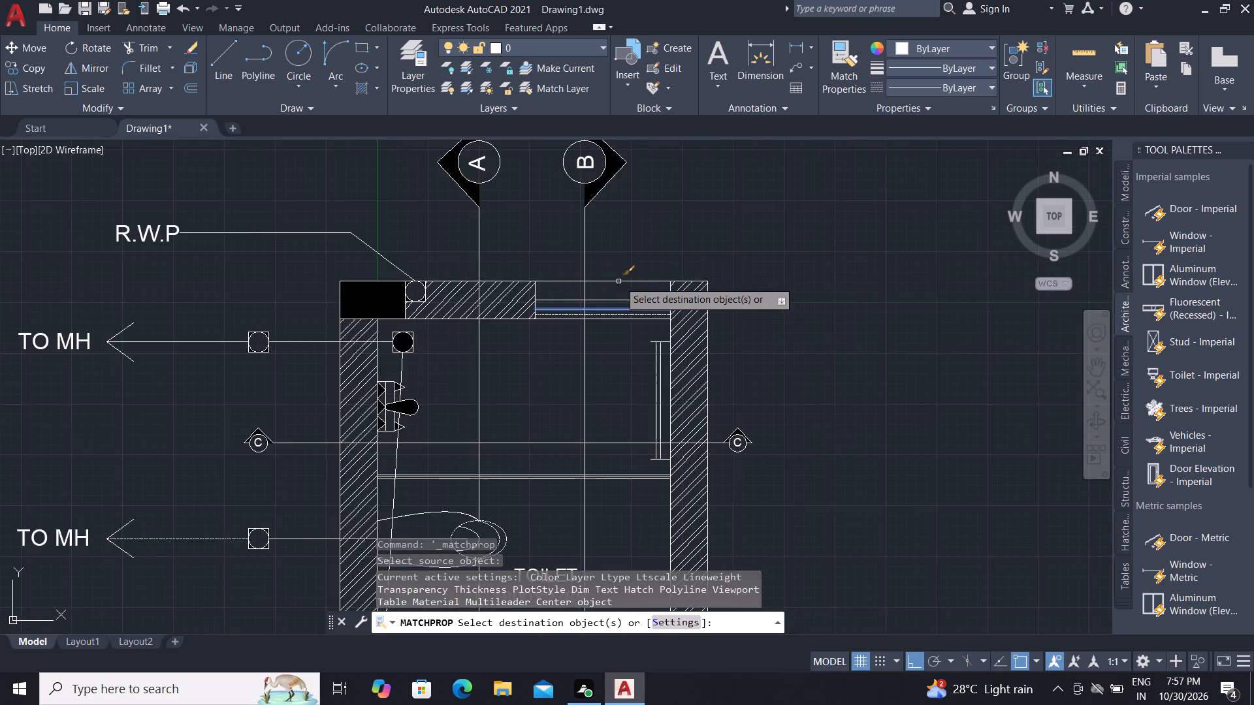
scroll(621, 275, "down", 4)
scroll(632, 470, "up", 3)
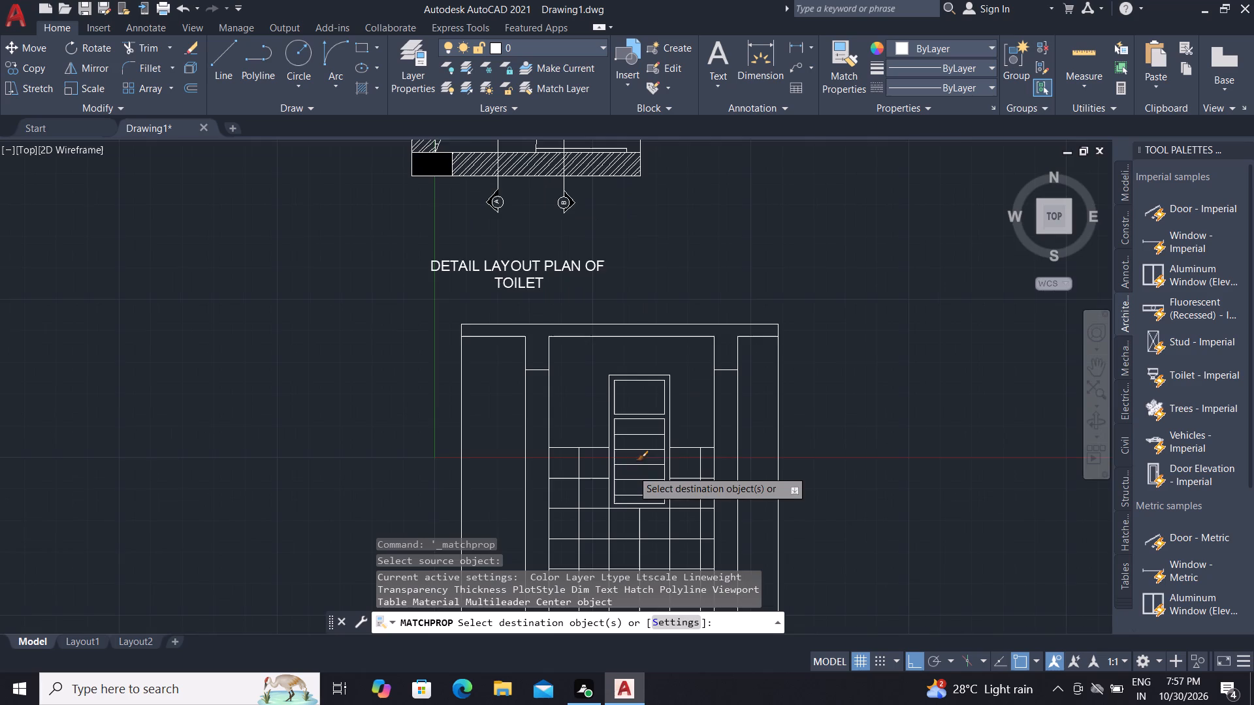
scroll(631, 464, "up", 3)
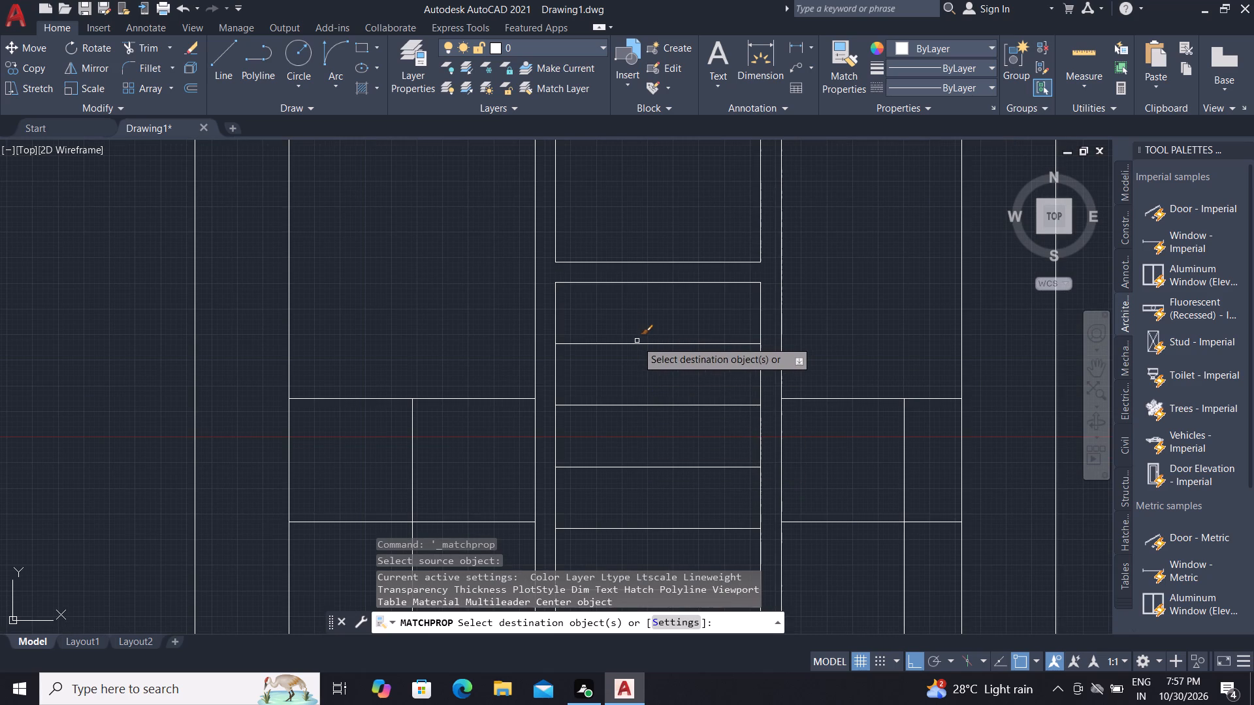
left_click(640, 343)
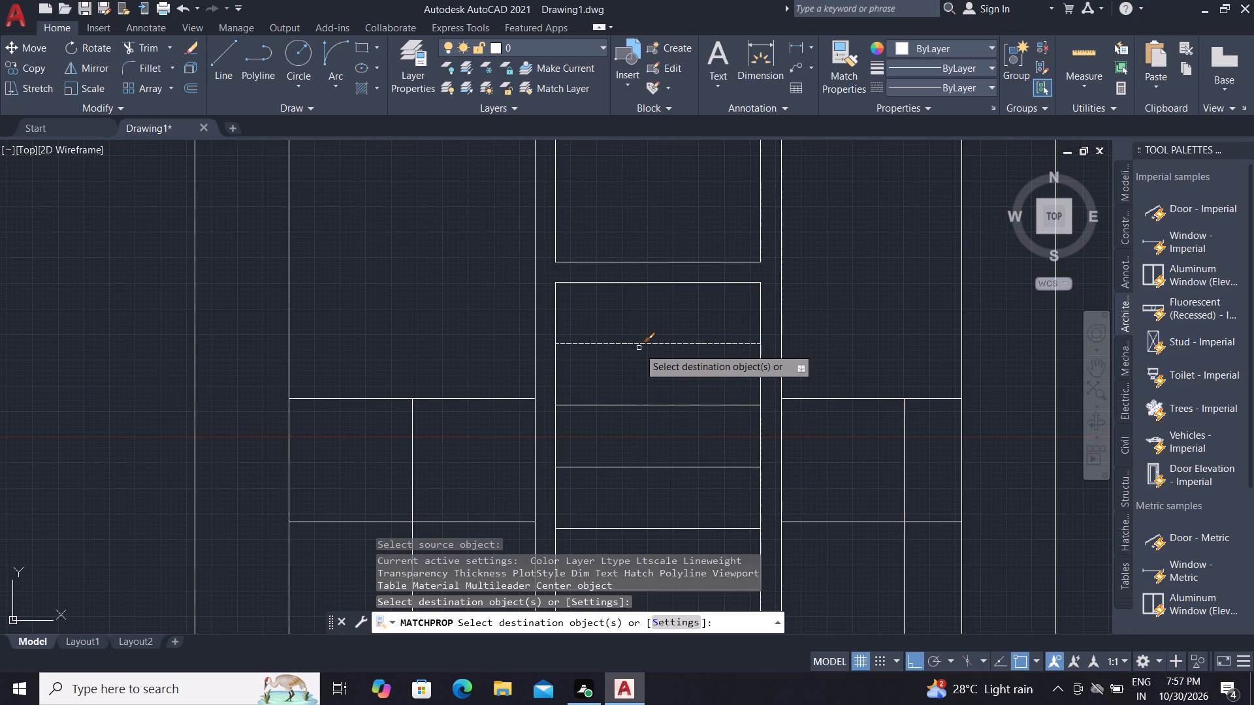
key("Escape")
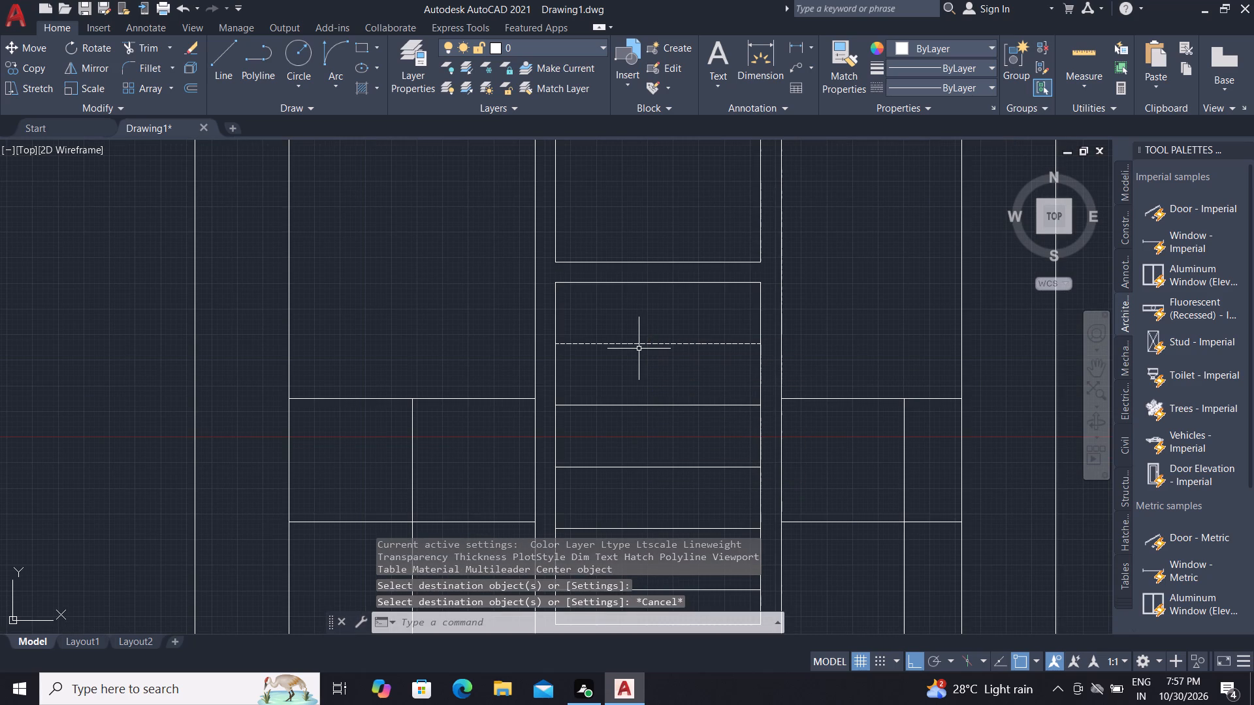
Set the linetype scale of the lower pane's uppermost dashed slat line to 3.
left_click(641, 345)
type("PR")
key("space")
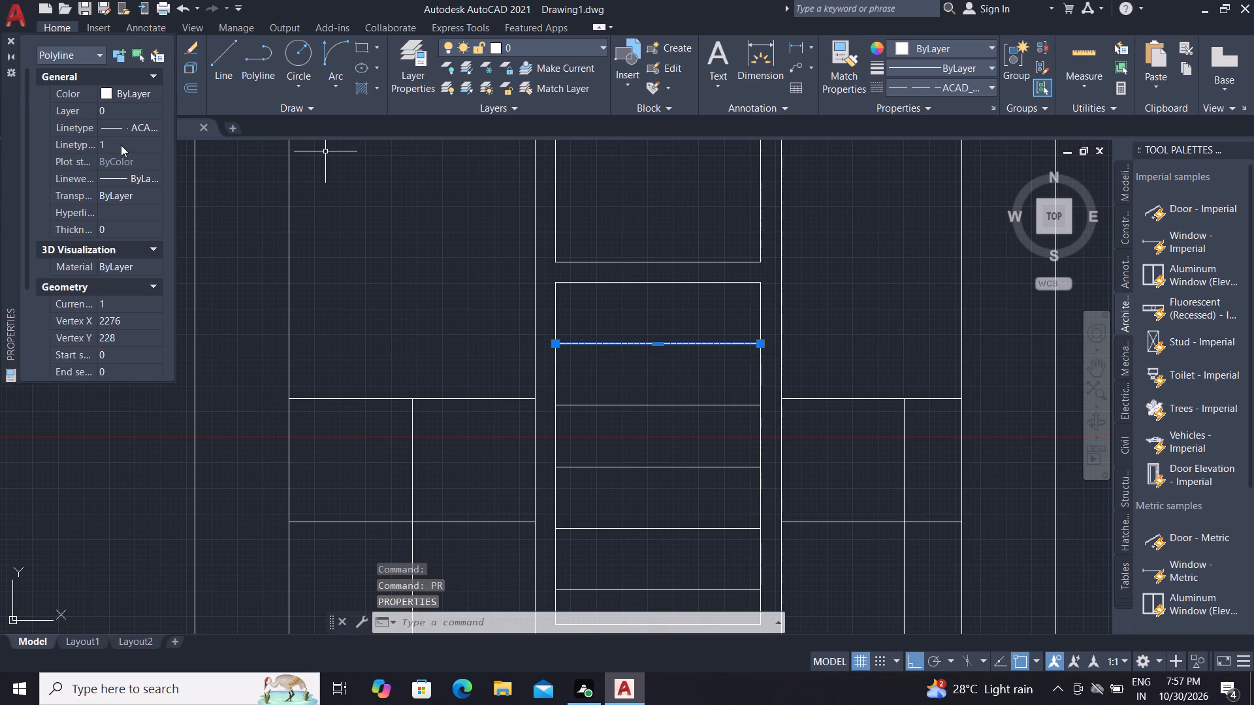
left_click(121, 145)
key("BackSpace")
key("3")
key("Return")
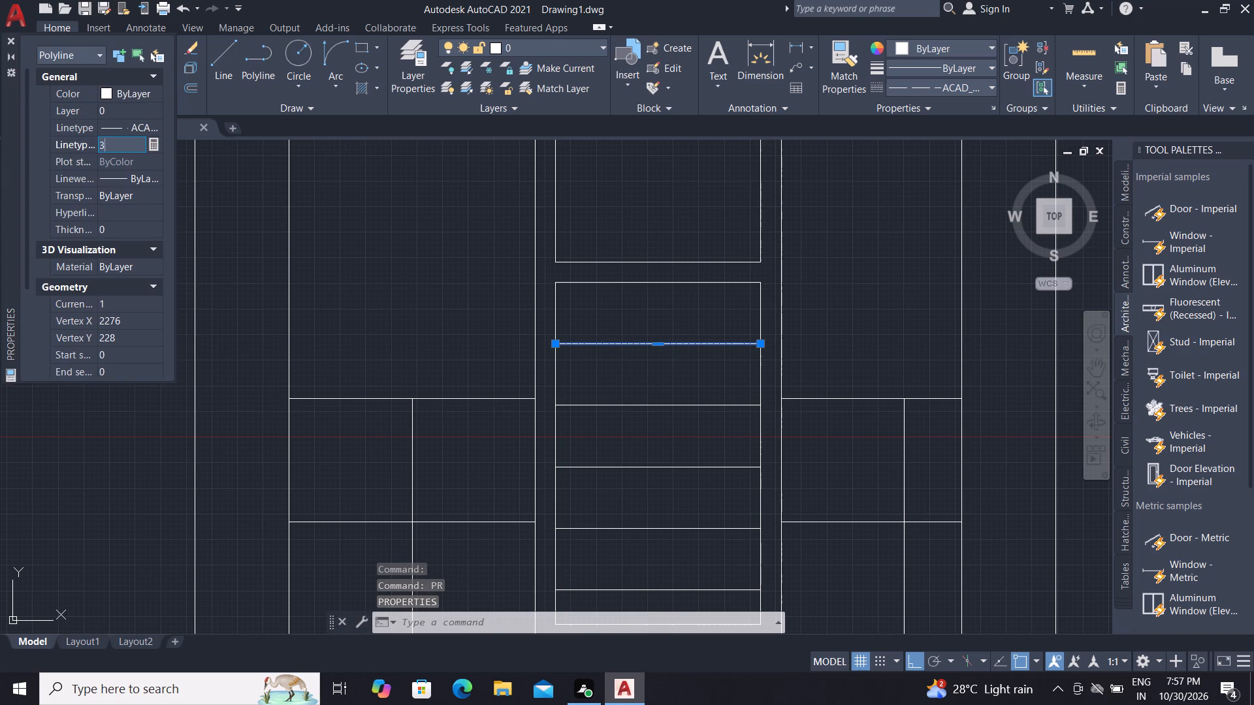
key("Escape")
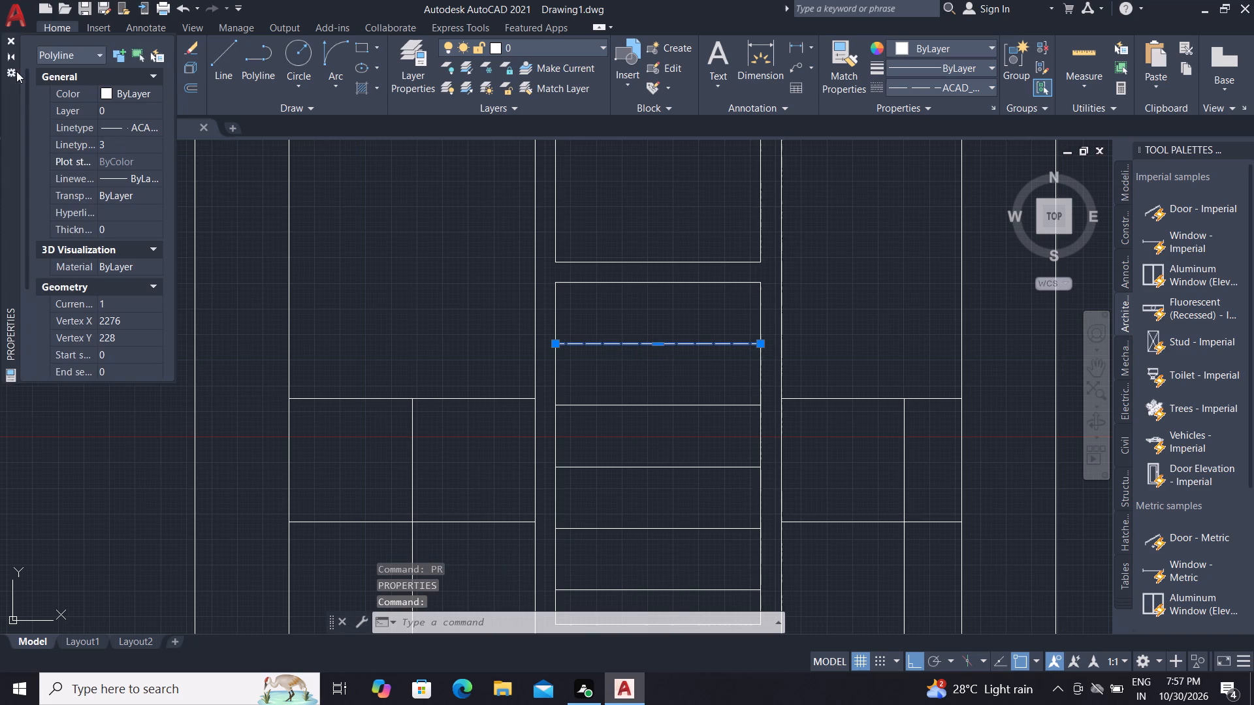
left_click(9, 40)
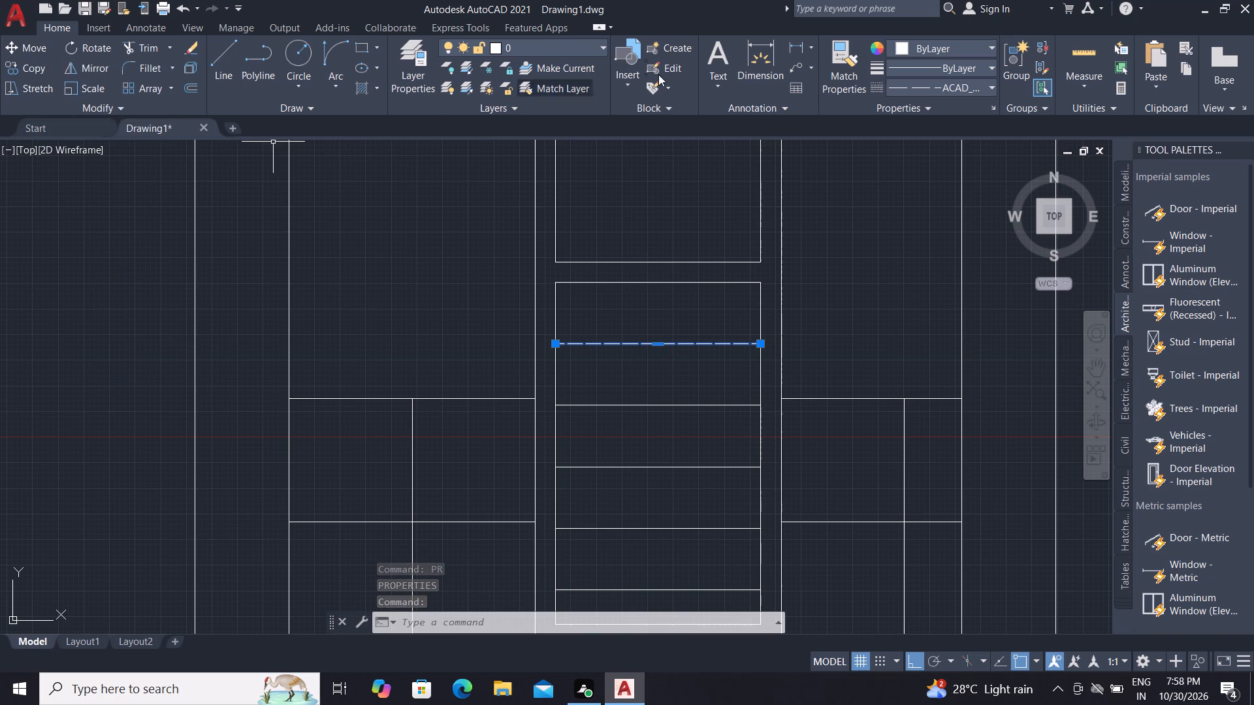
key("Escape")
Match the properties of the rescaled dashed slat line onto the other four slat lines in the lower pane.
left_click(865, 100)
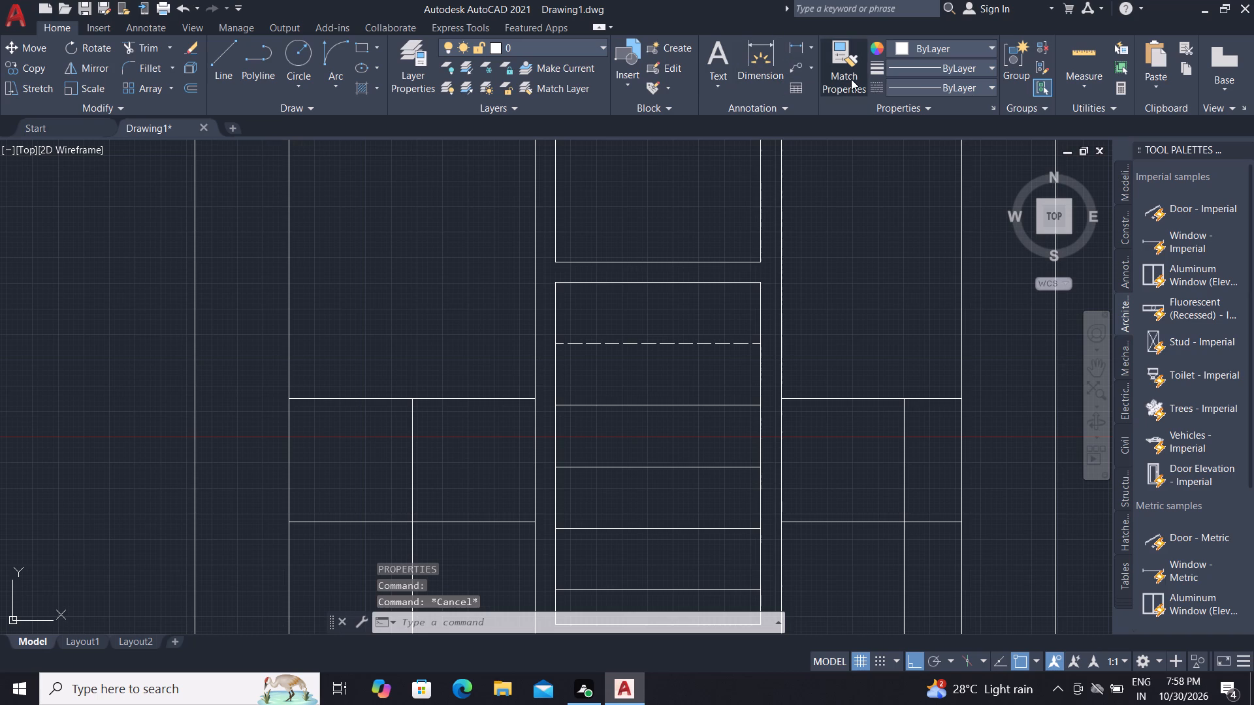
left_click(851, 79)
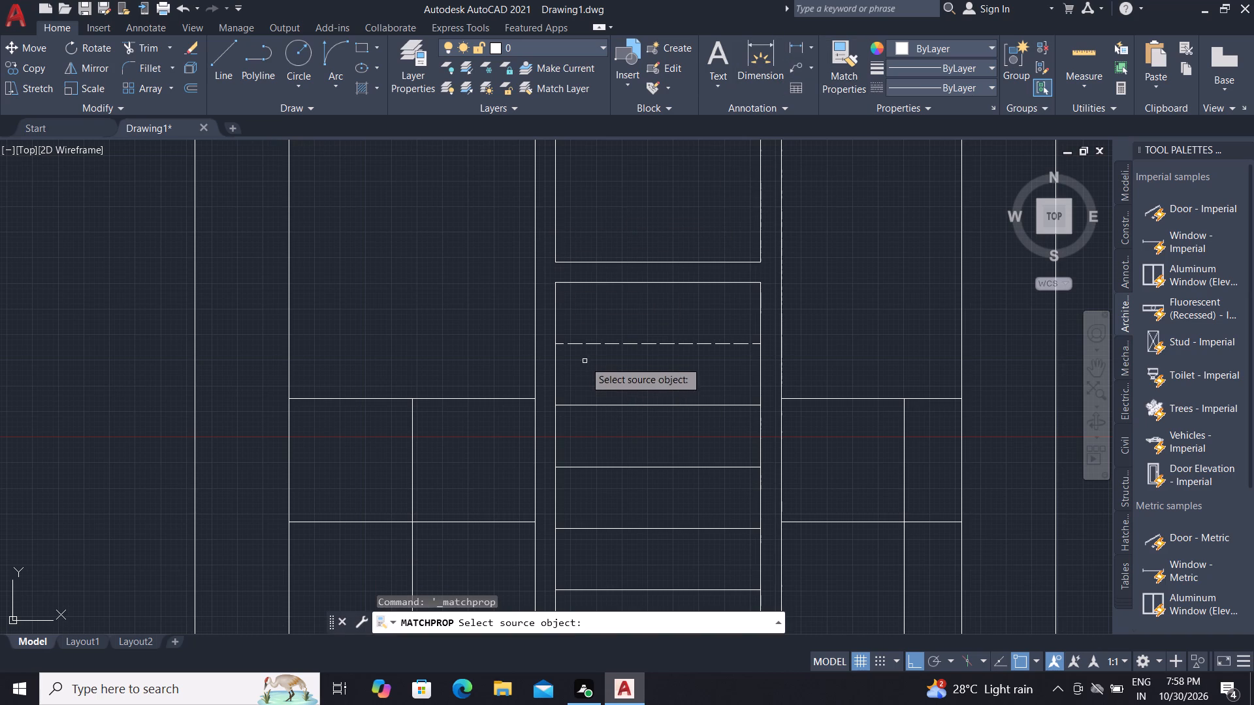
left_click(573, 345)
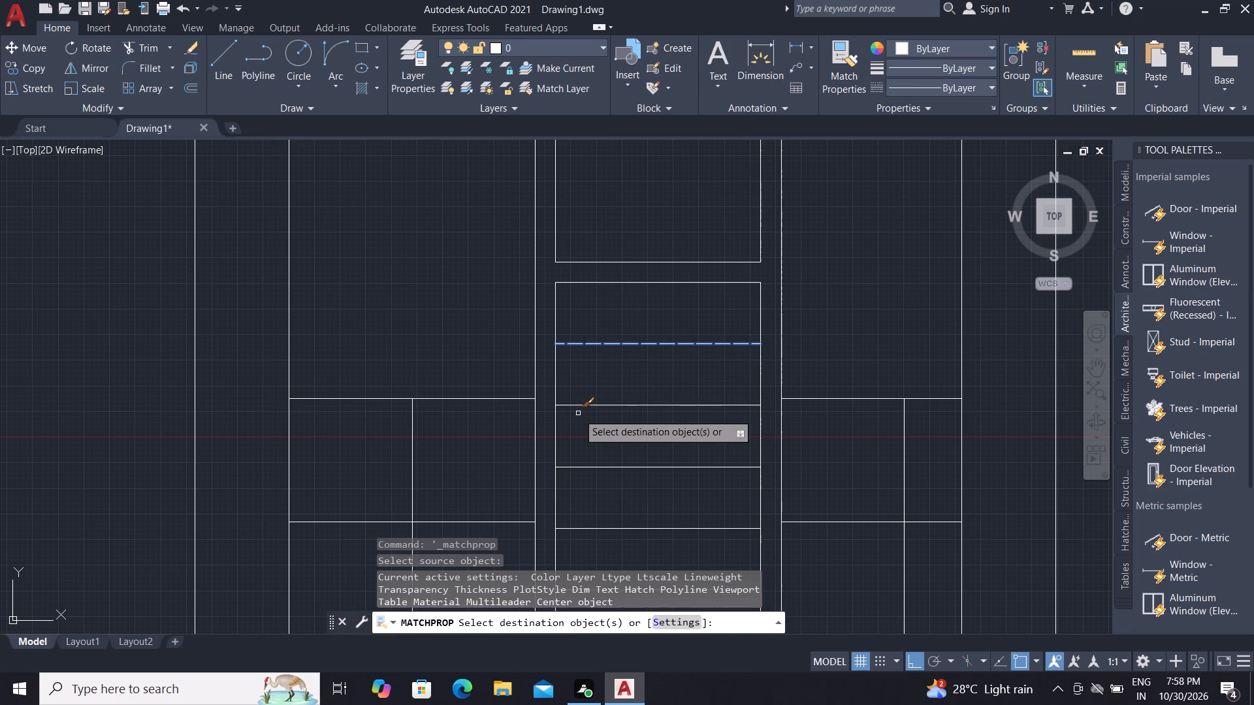
left_click(577, 405)
scroll(593, 359, "down", 1)
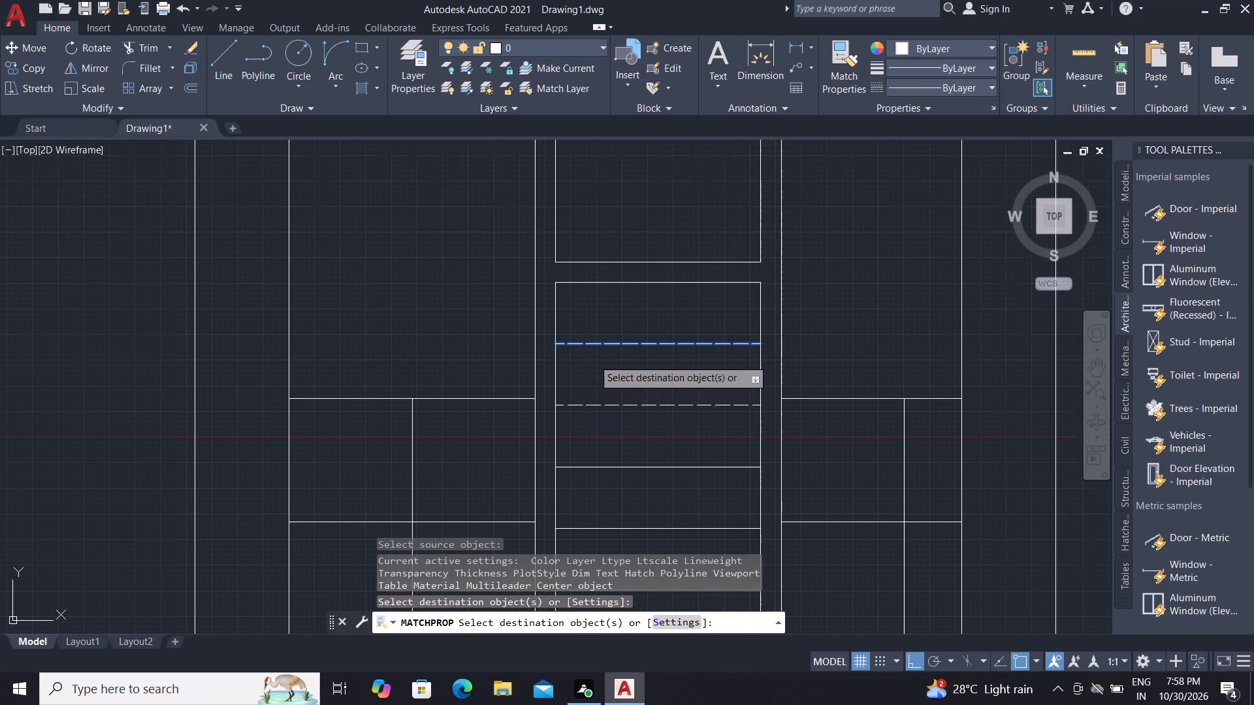
left_click(603, 430)
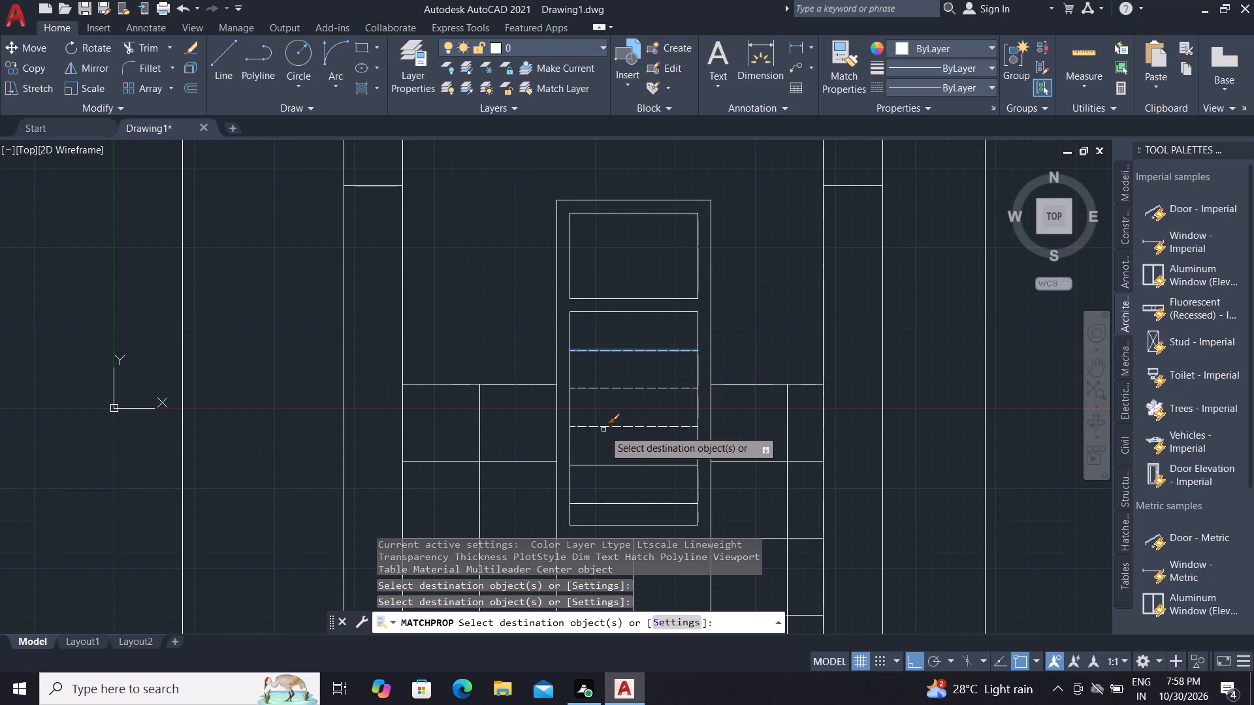
left_click(605, 466)
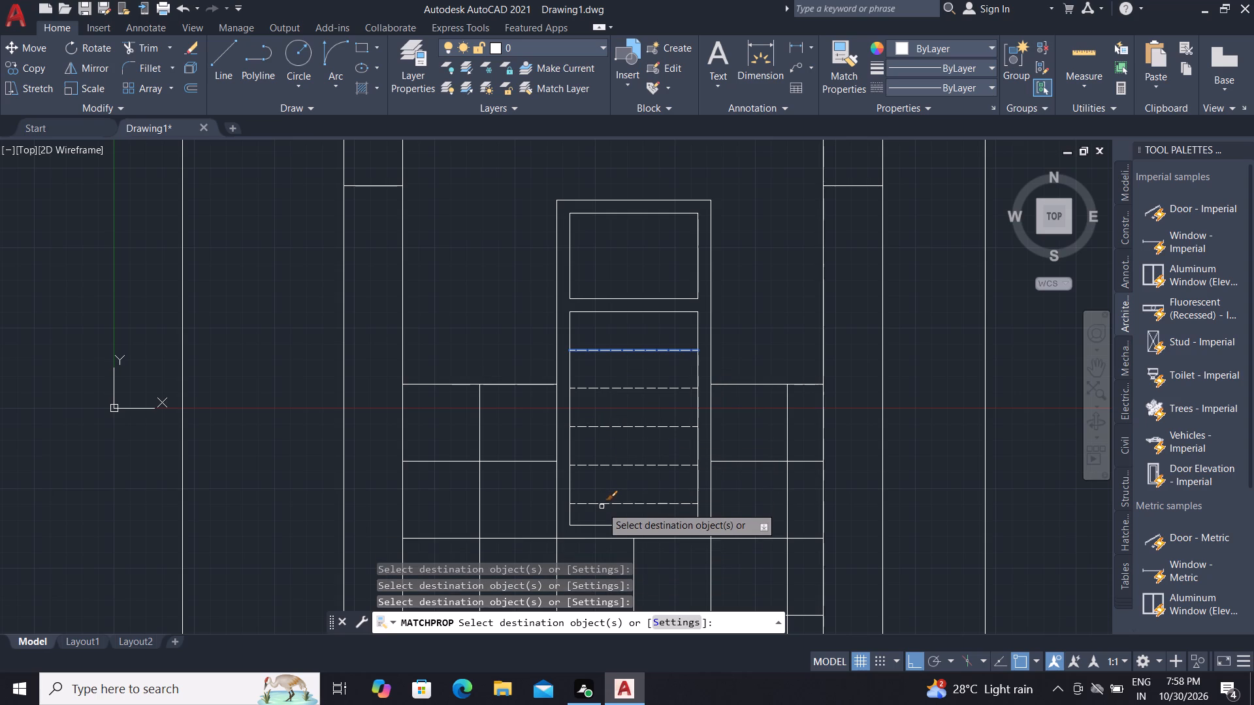
left_click(602, 507)
key("Escape")
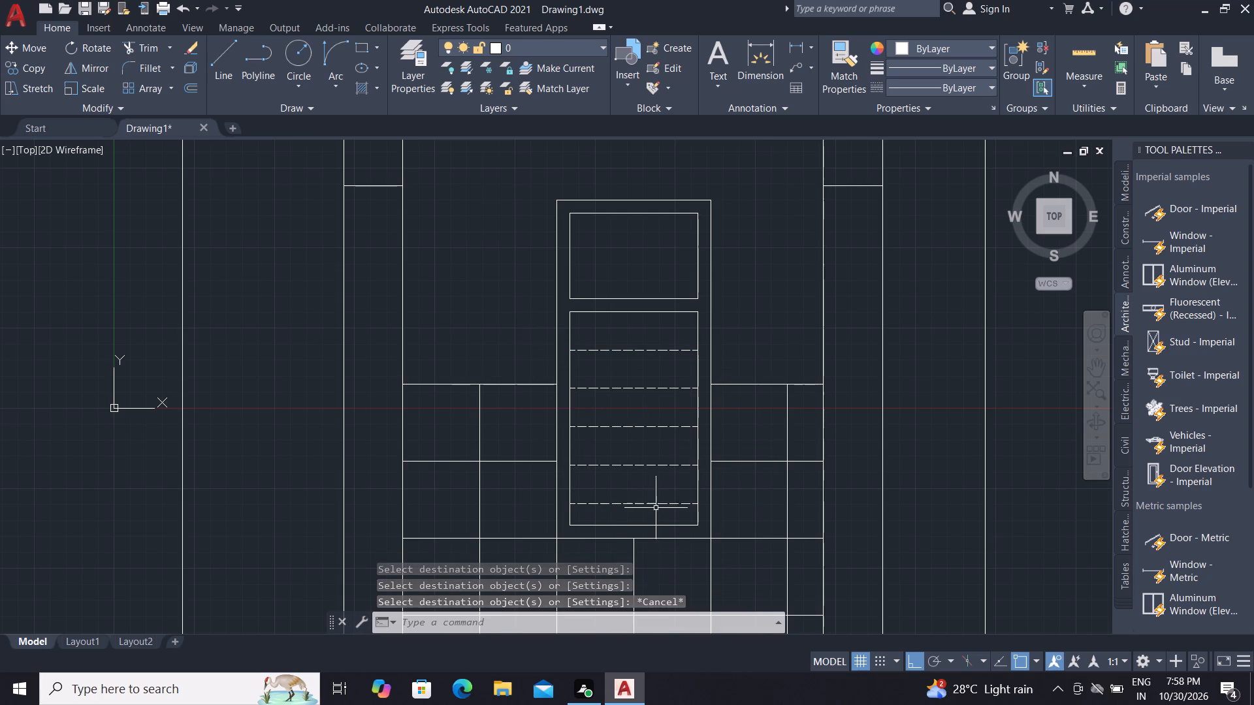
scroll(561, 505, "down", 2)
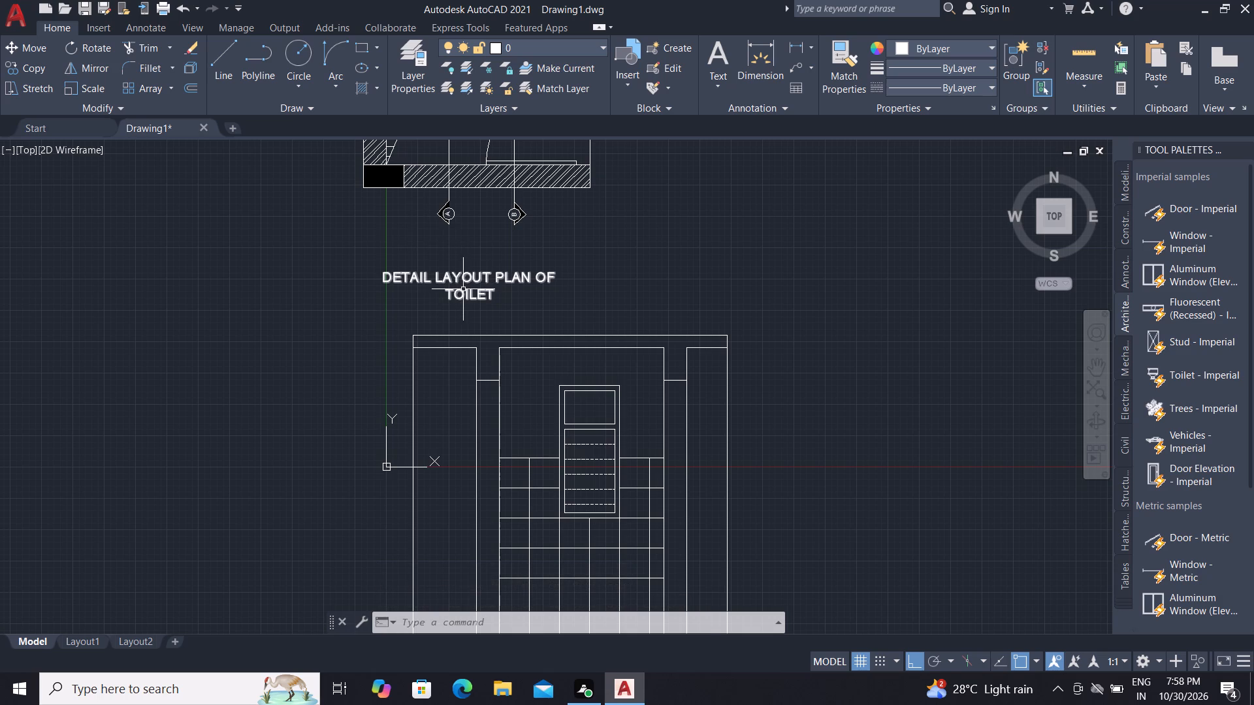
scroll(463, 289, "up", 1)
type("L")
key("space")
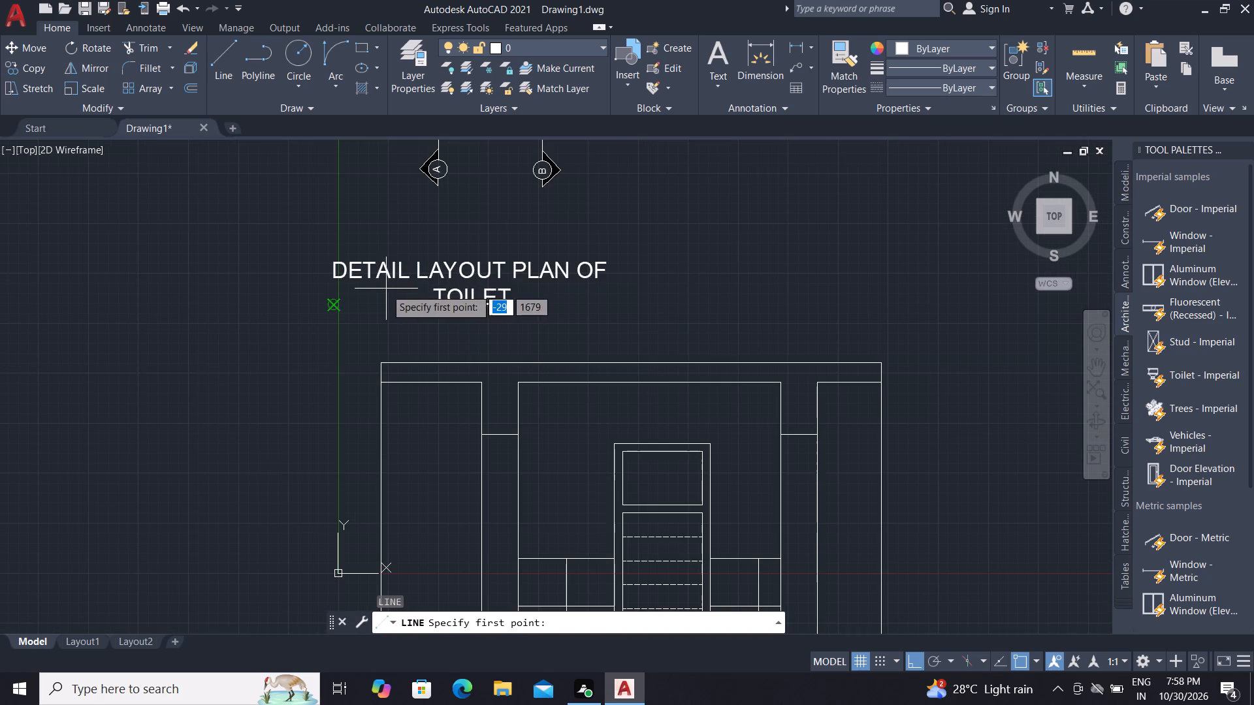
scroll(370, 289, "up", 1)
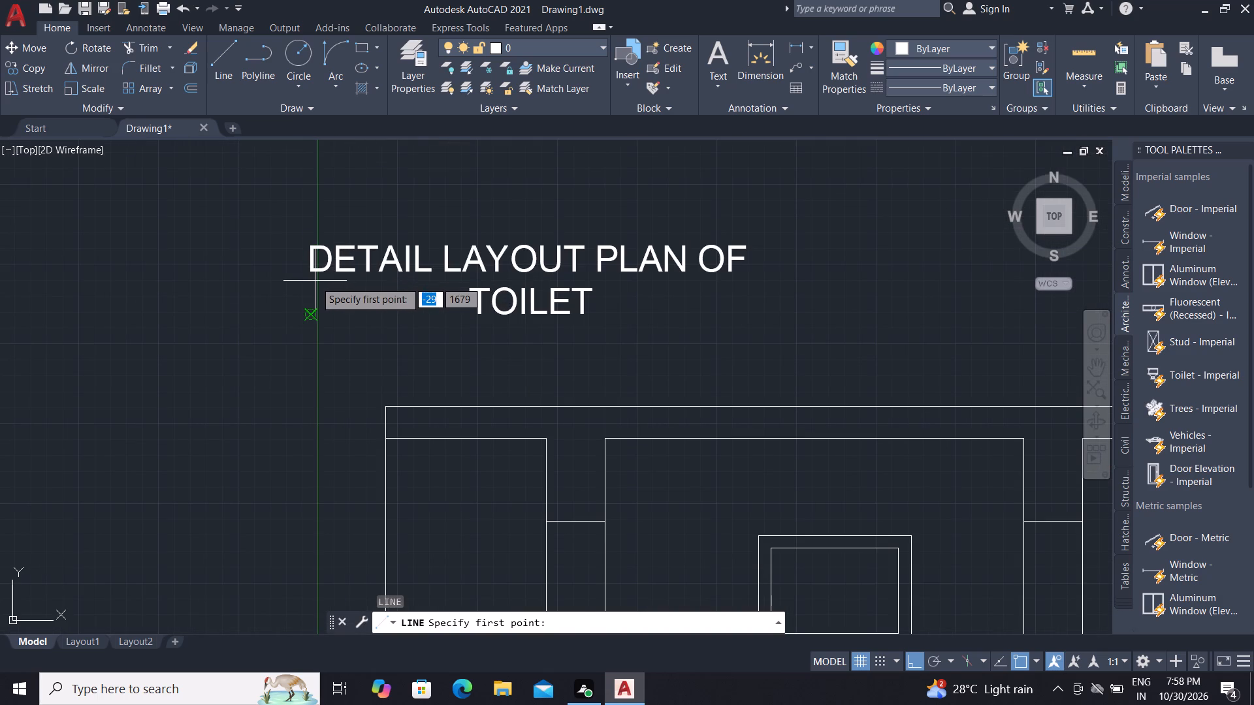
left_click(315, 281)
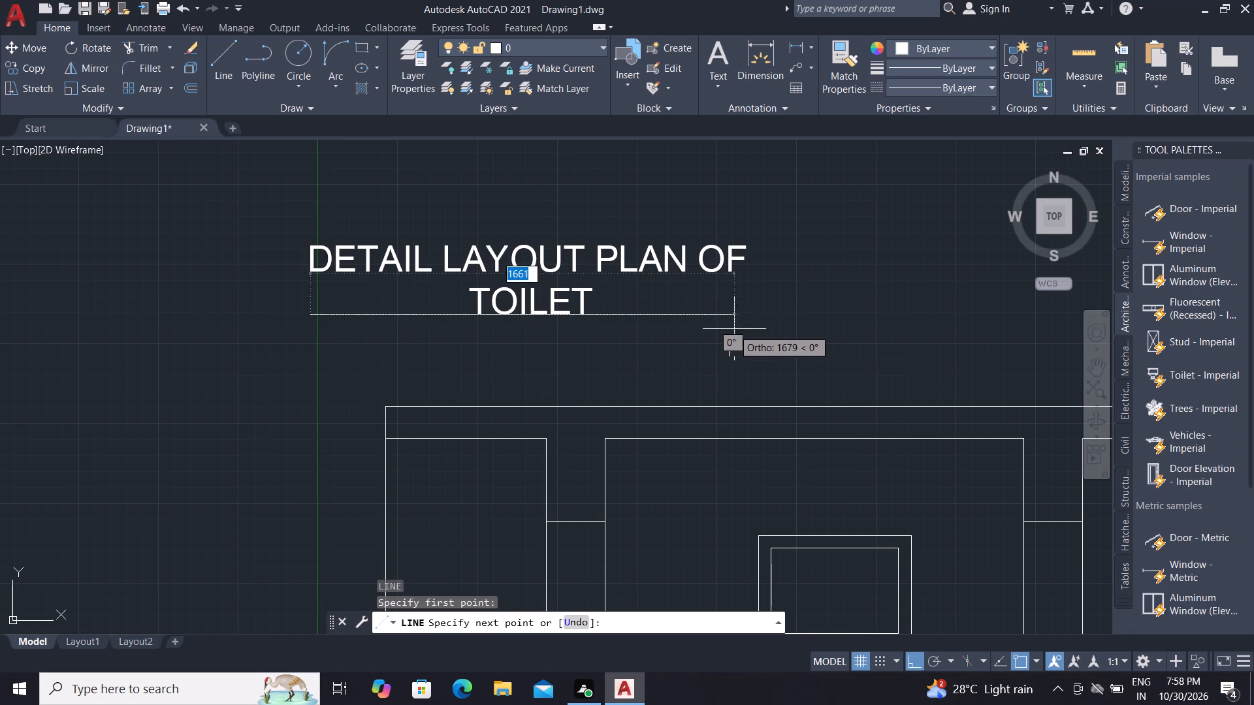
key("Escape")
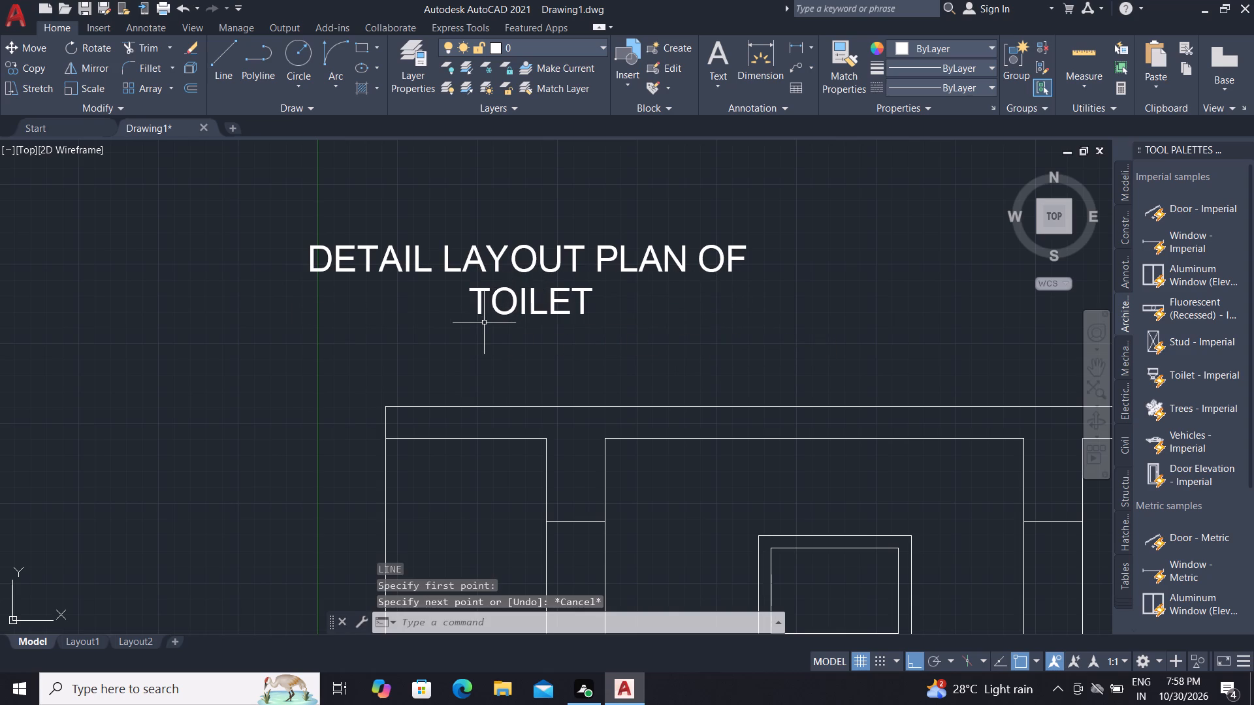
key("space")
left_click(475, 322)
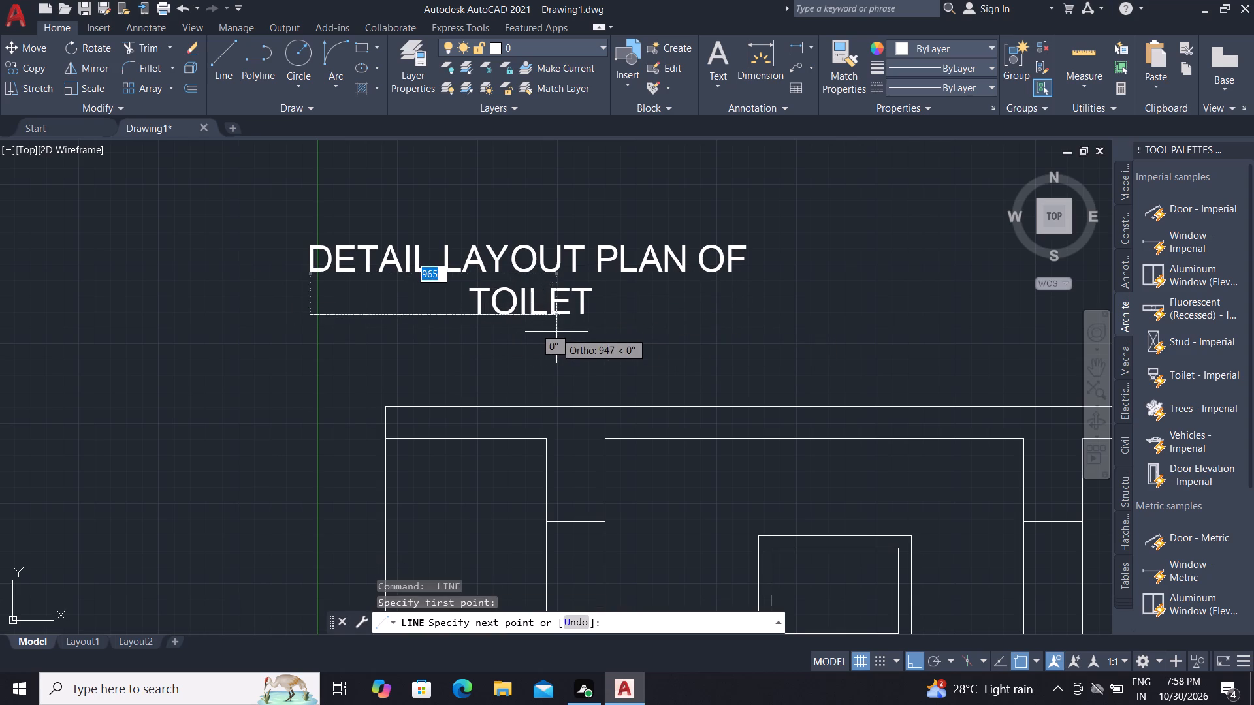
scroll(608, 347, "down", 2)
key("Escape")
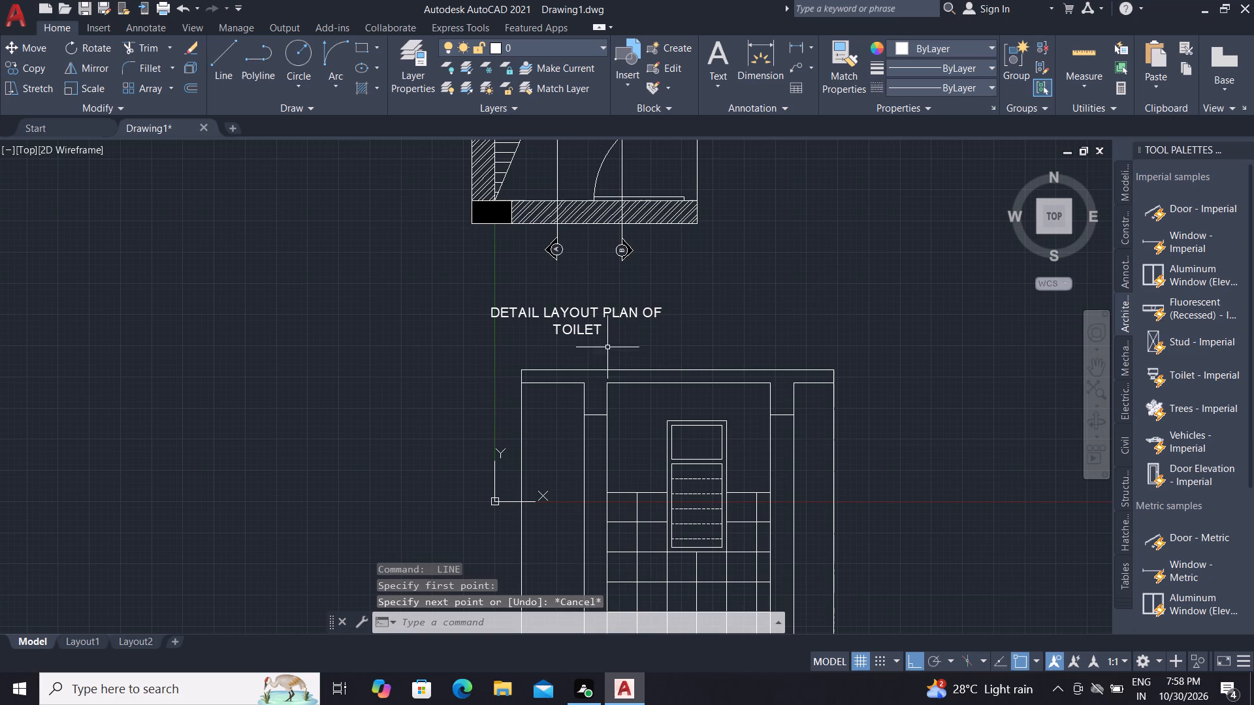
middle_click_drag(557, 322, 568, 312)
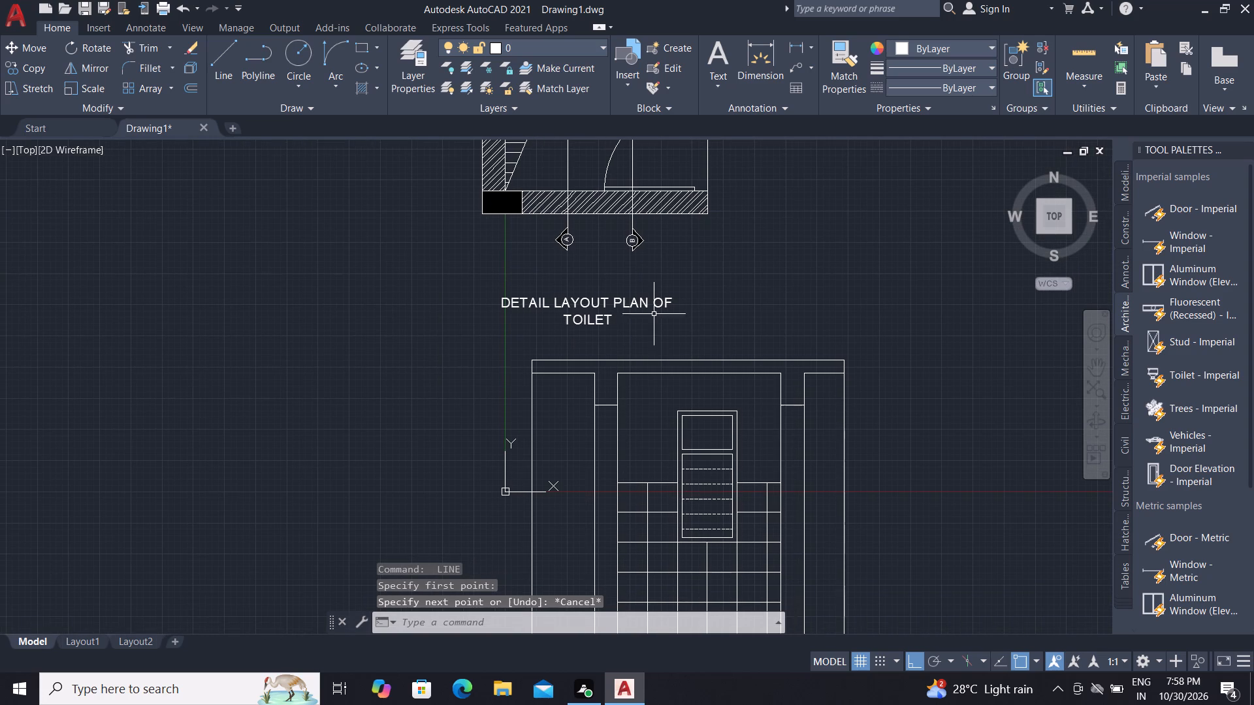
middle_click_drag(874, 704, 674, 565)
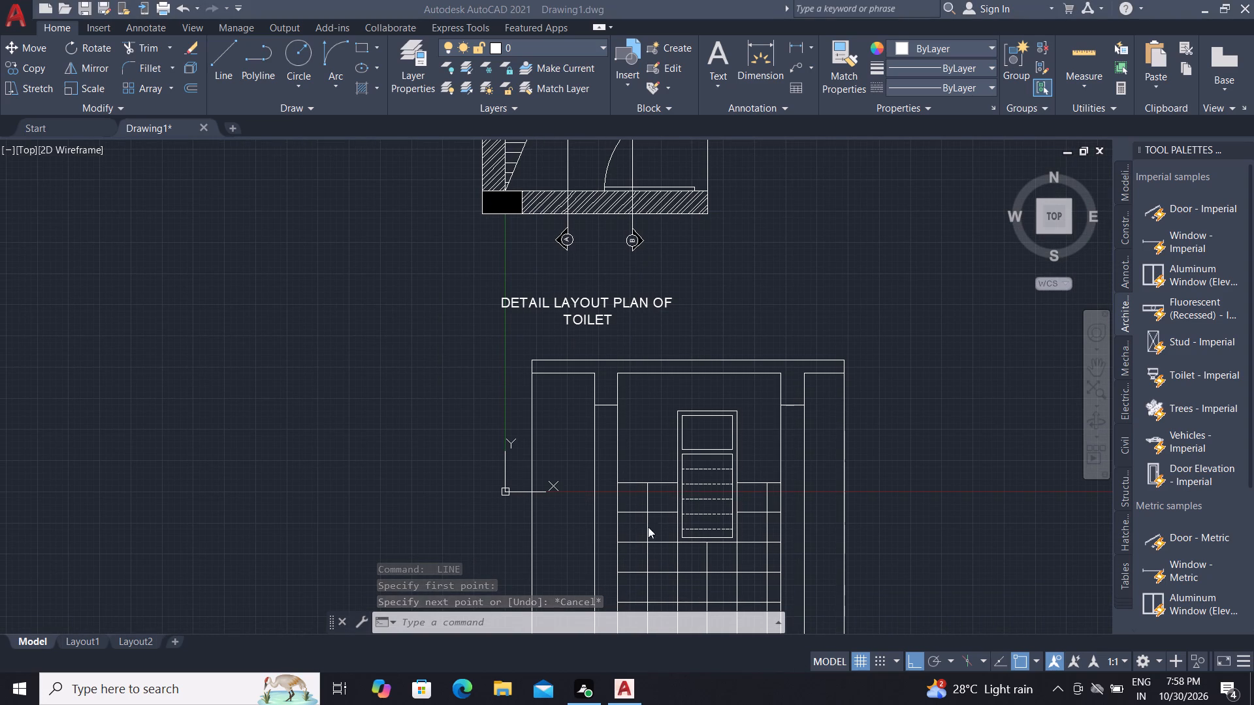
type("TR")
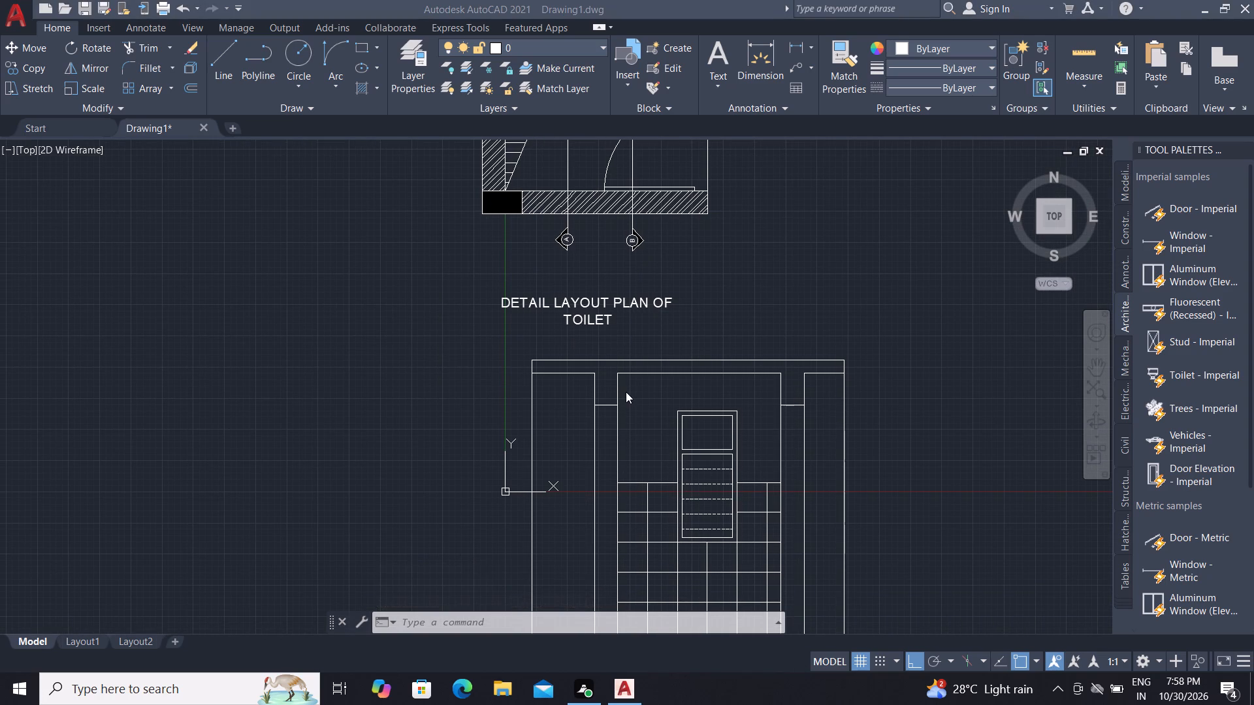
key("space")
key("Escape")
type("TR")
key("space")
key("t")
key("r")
Trim away the outermost vertical lines below both ends of the top slab.
key("space")
left_click(150, 46)
scroll(502, 492, "down", 1)
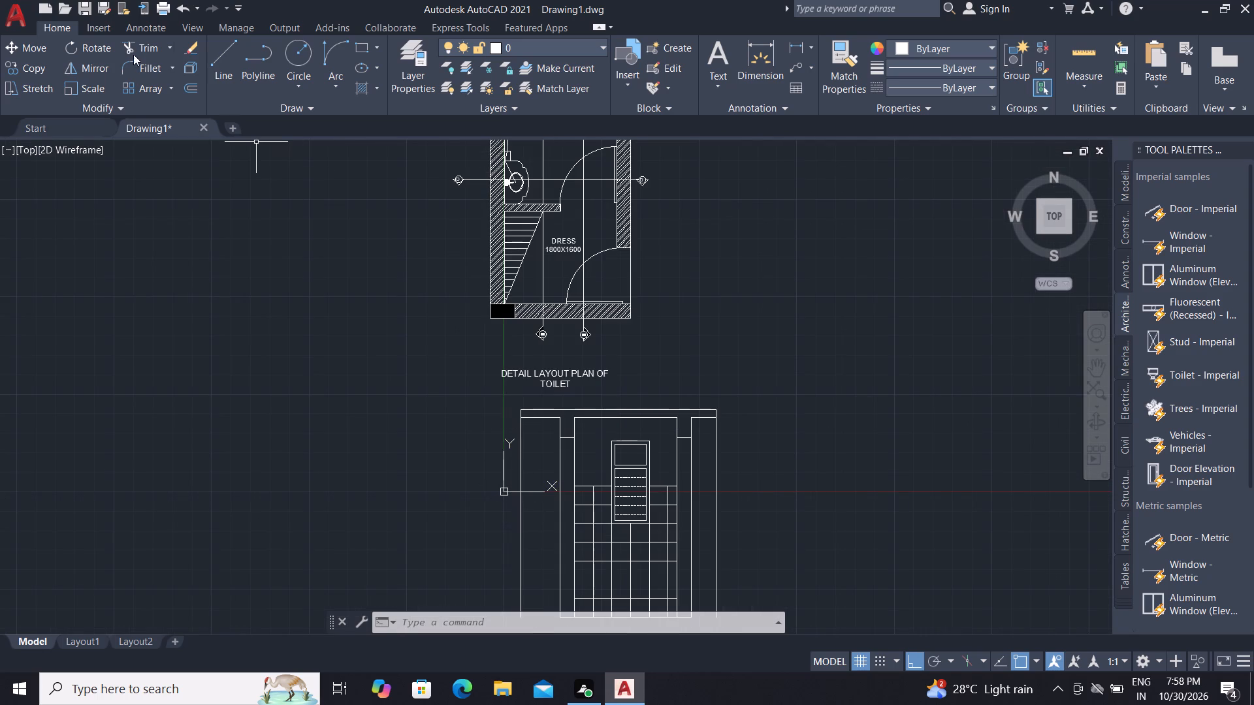
left_click(138, 43)
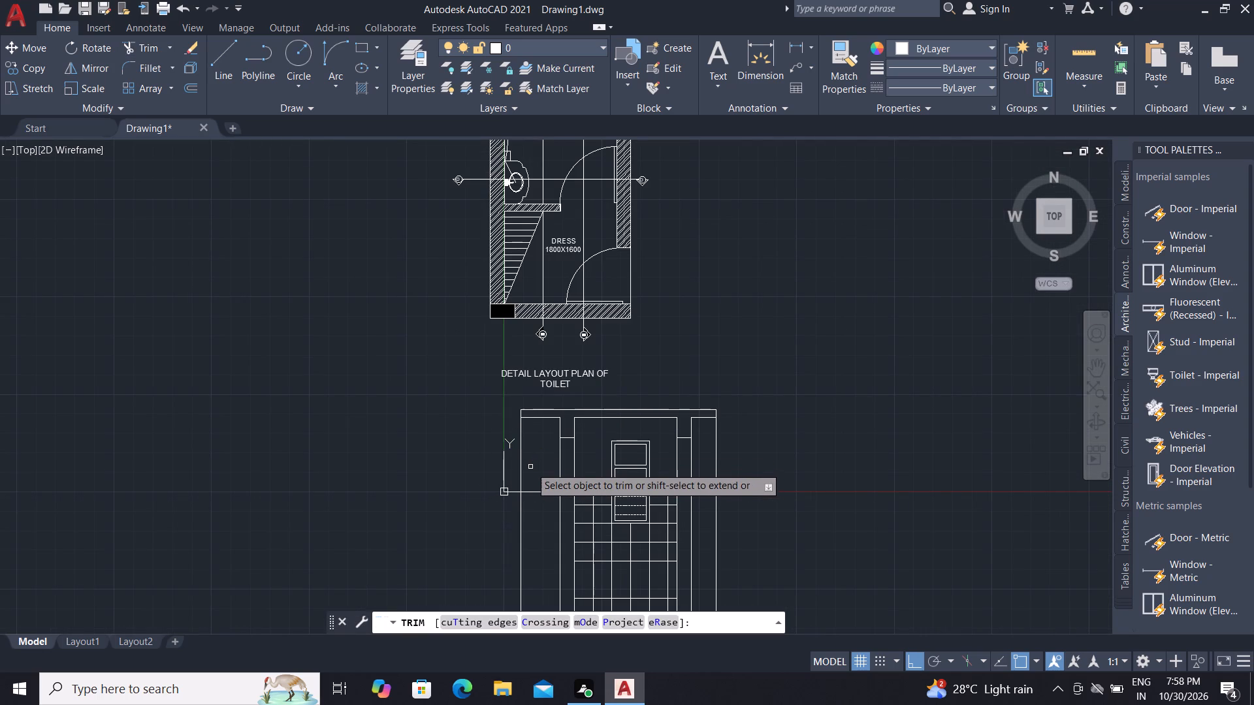
left_click(521, 463)
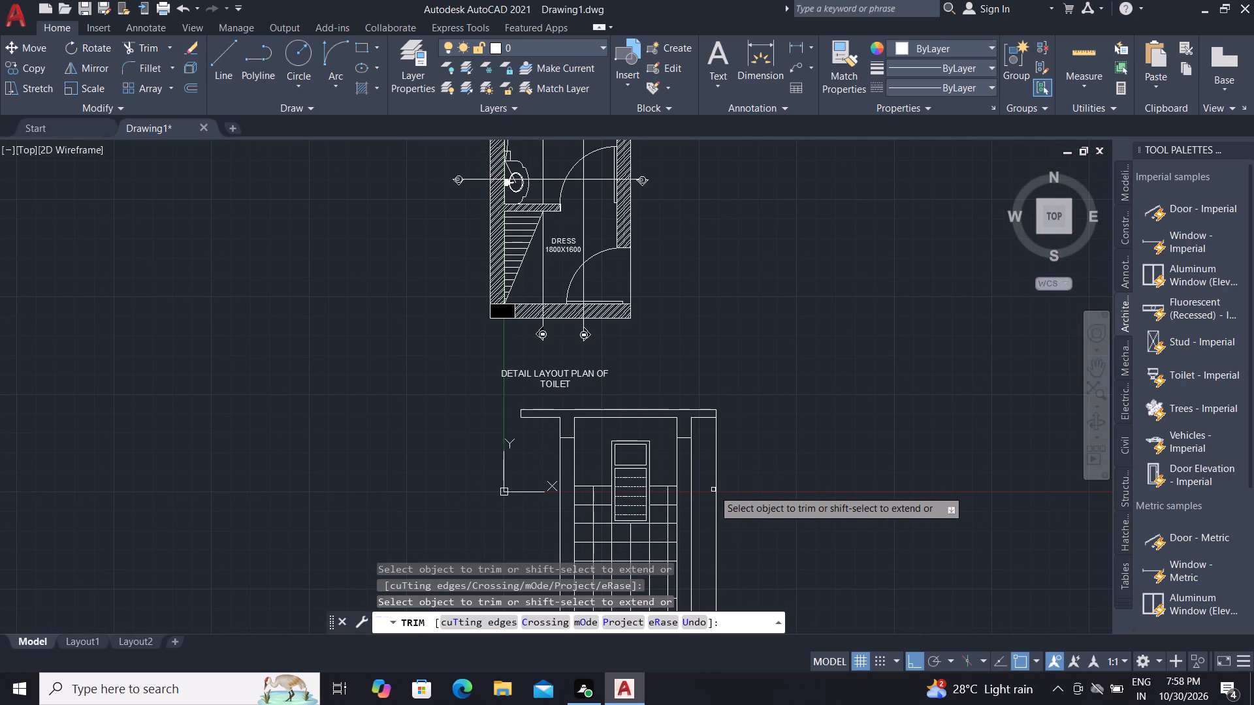
left_click(716, 490)
key("Escape")
key("Escape")
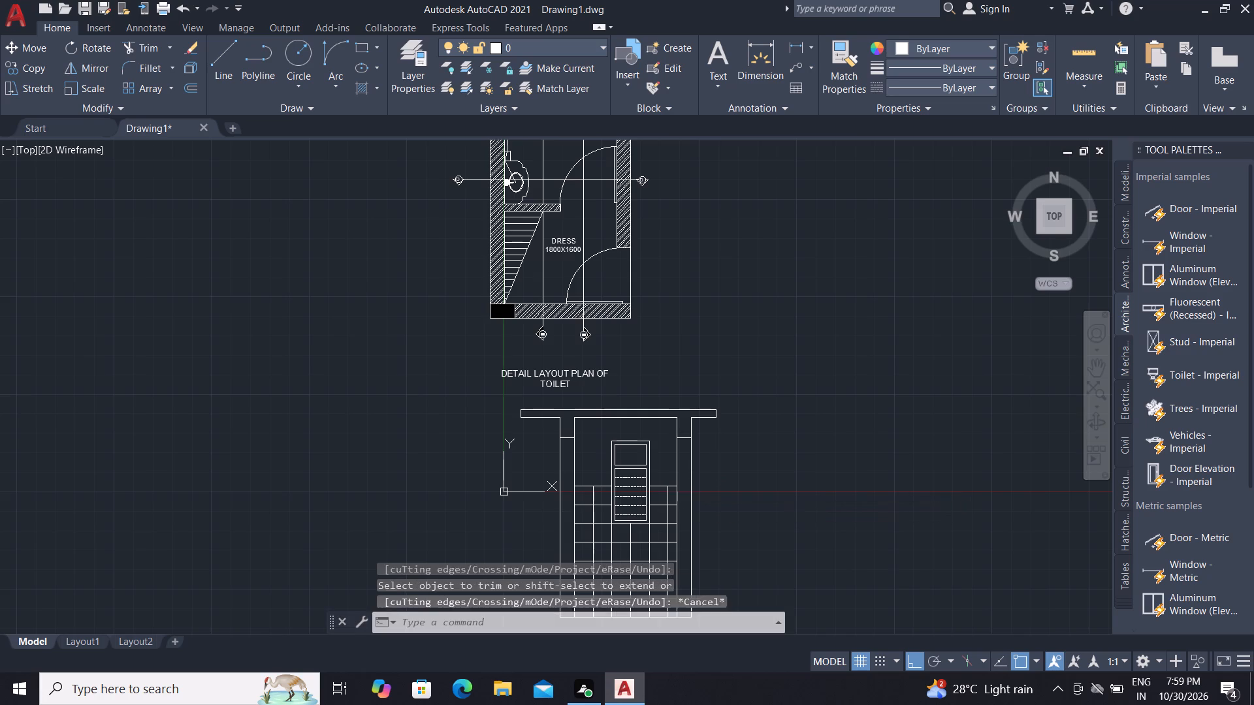
Hatch both side walls below the beams with the ANSI32 pattern at scale 200.
key("h")
key("space")
left_click(687, 465)
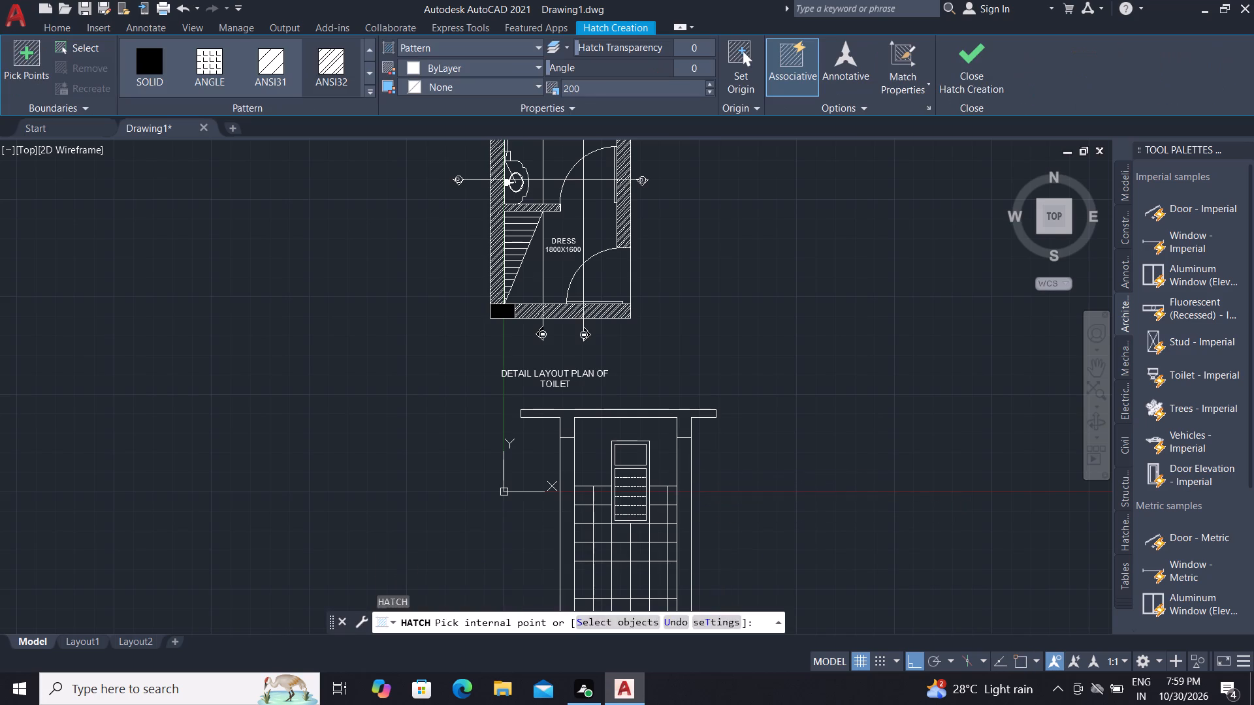
left_click(568, 471)
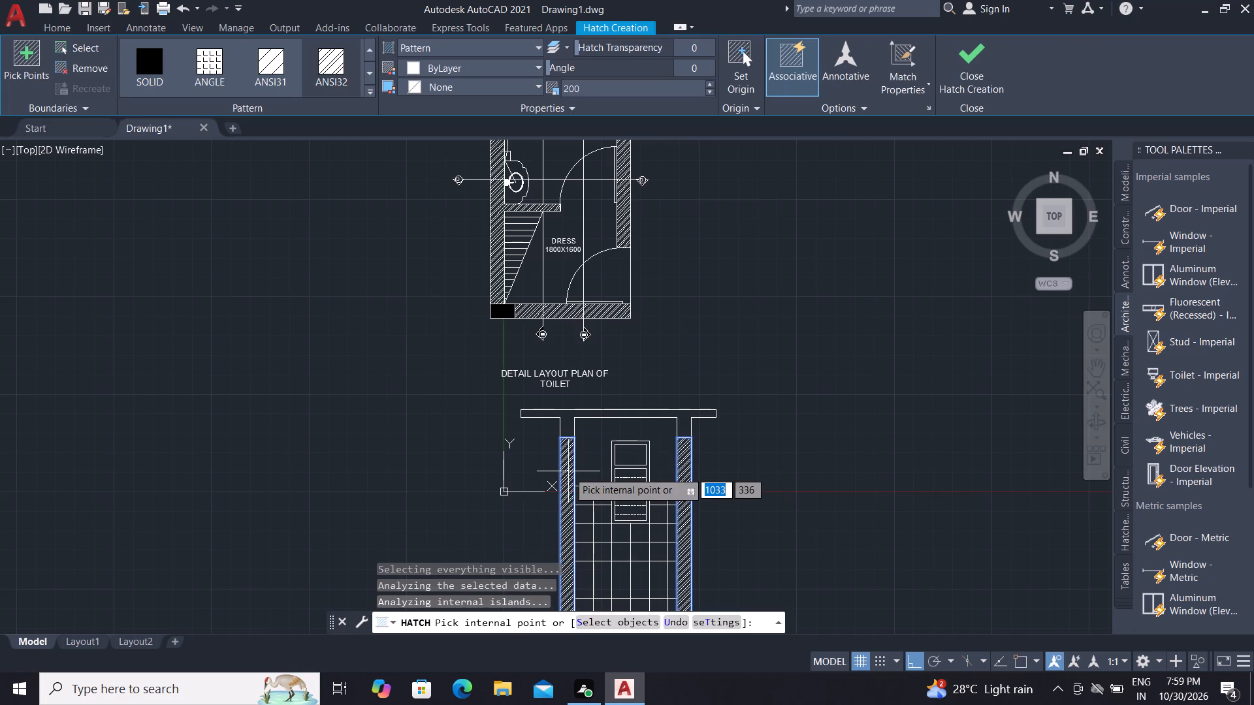
key("Escape")
Hatch the top slab and its two beams with the AR-CONC pattern at scale 15.
scroll(598, 415, "down", 1)
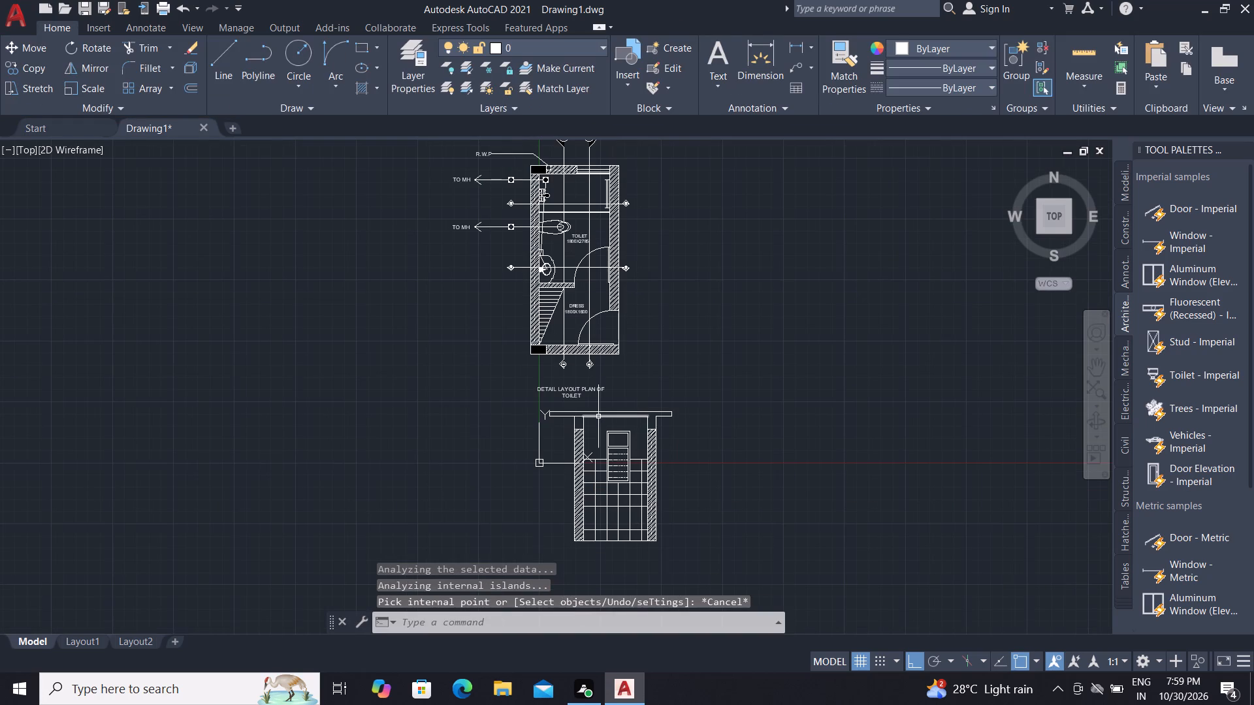
scroll(596, 412, "up", 1)
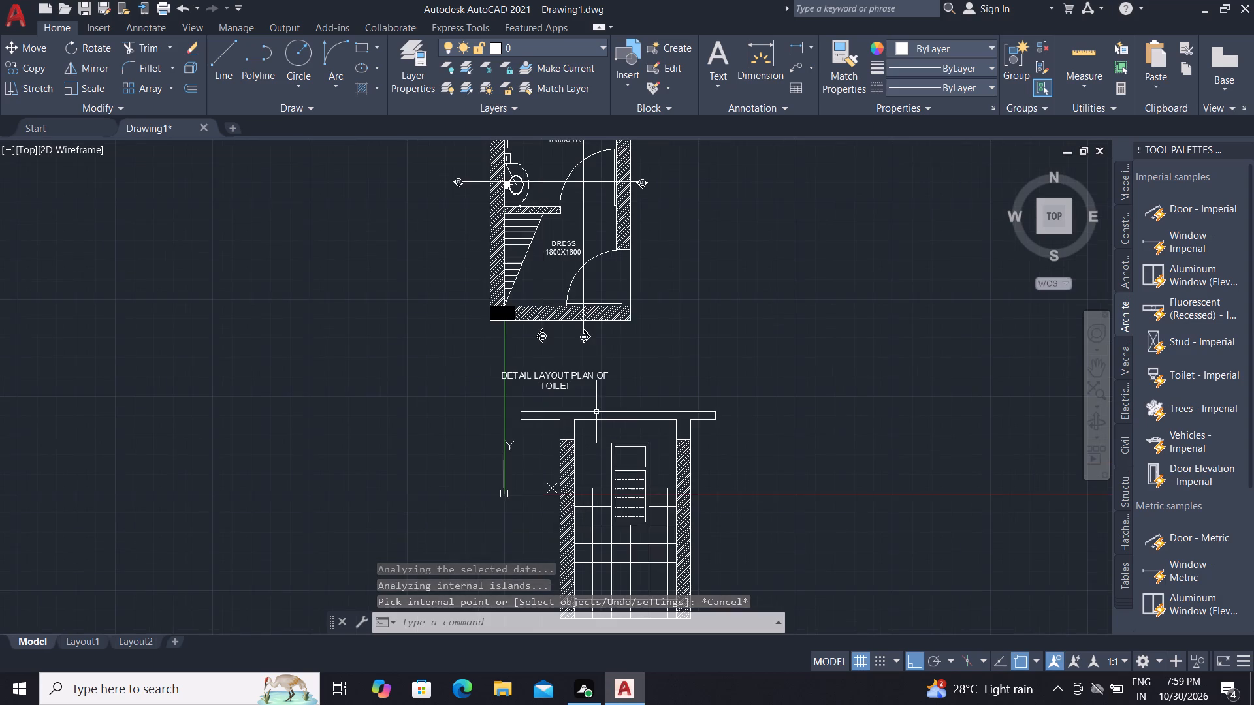
scroll(601, 413, "up", 1)
key("Escape")
key("h")
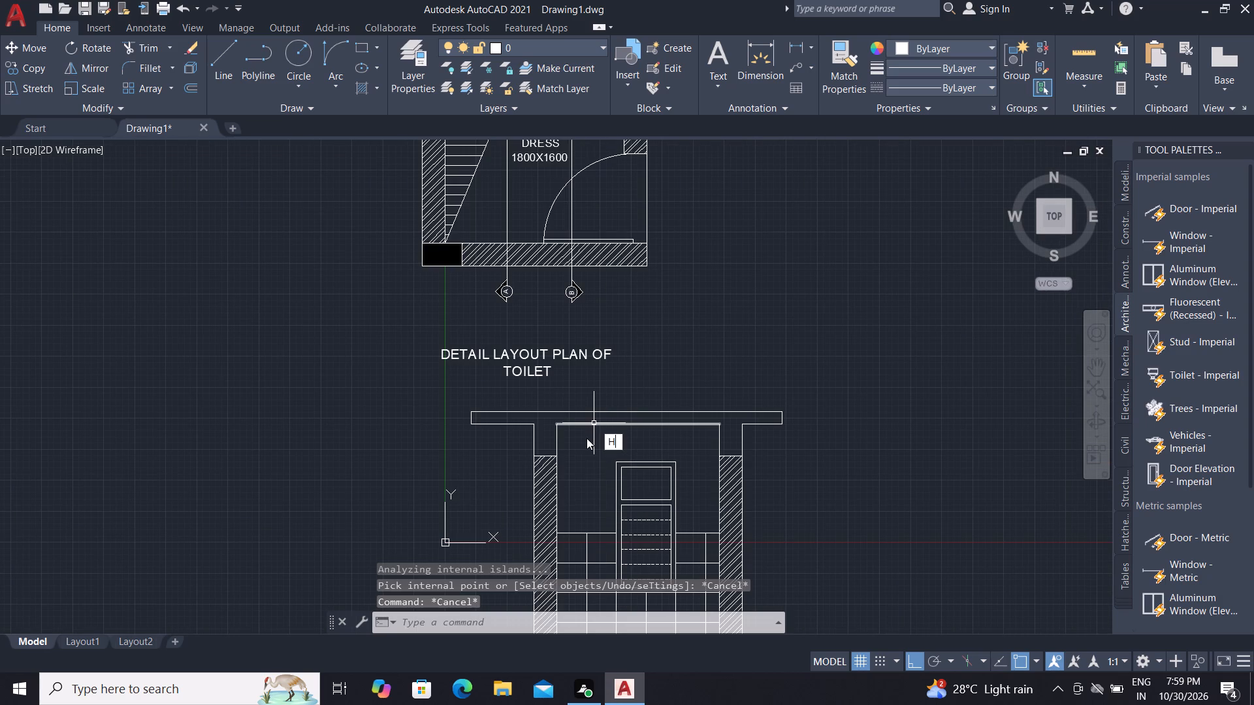
key("space")
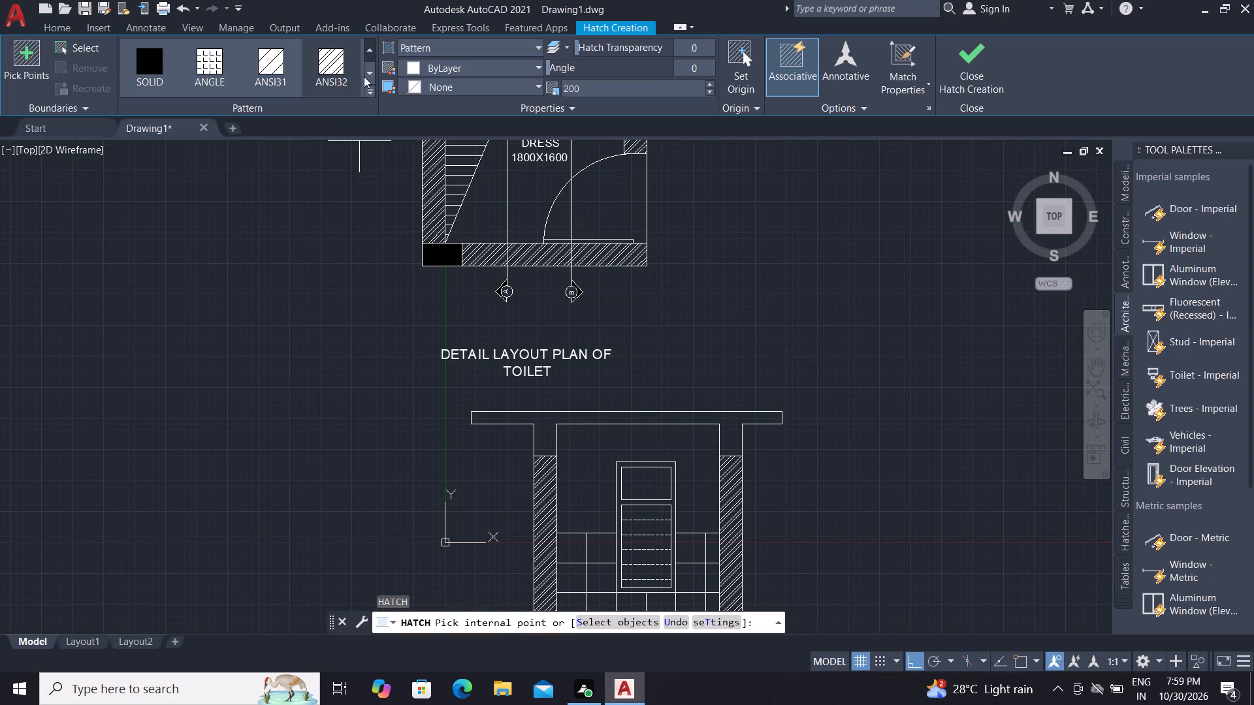
left_click(370, 89)
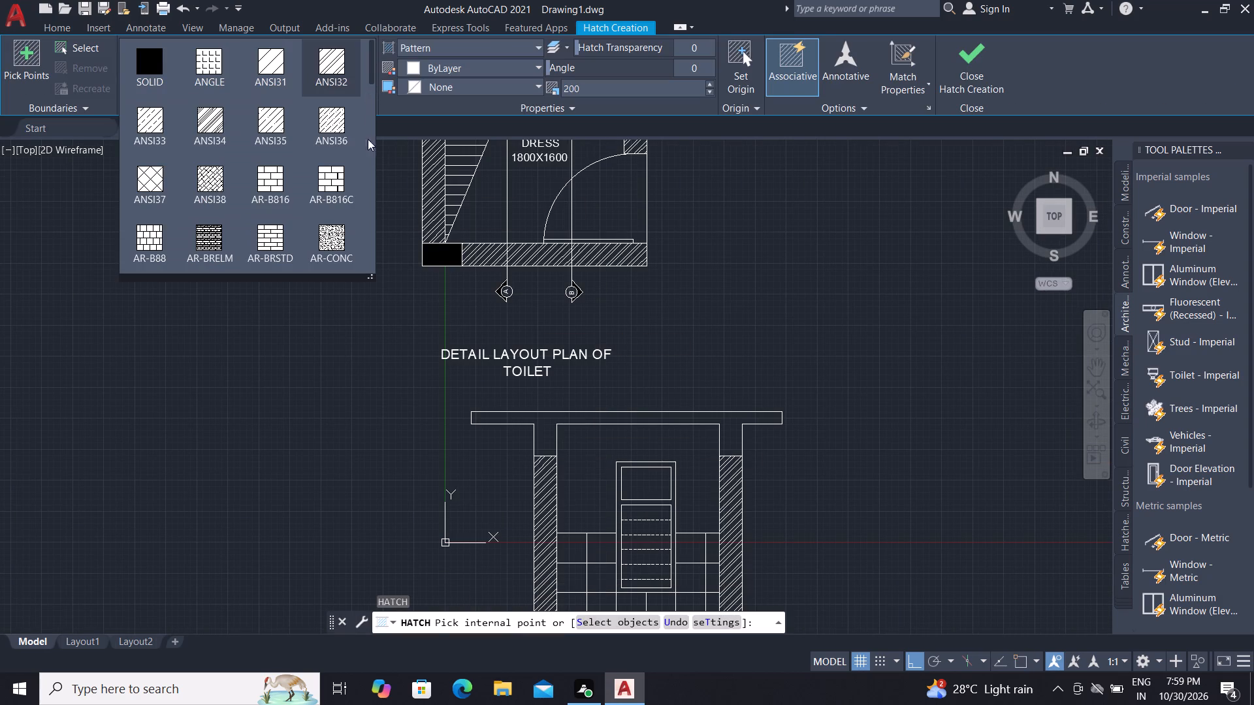
left_click(335, 245)
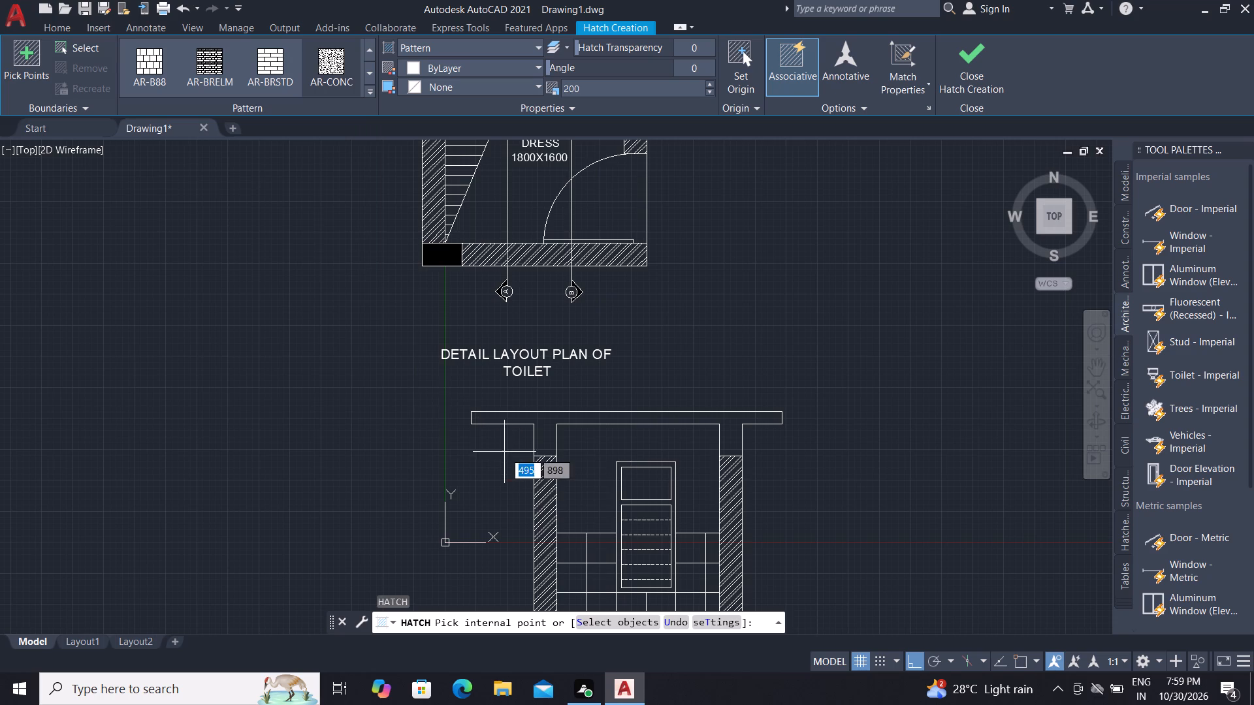
scroll(541, 425, "up", 1)
left_click(553, 424)
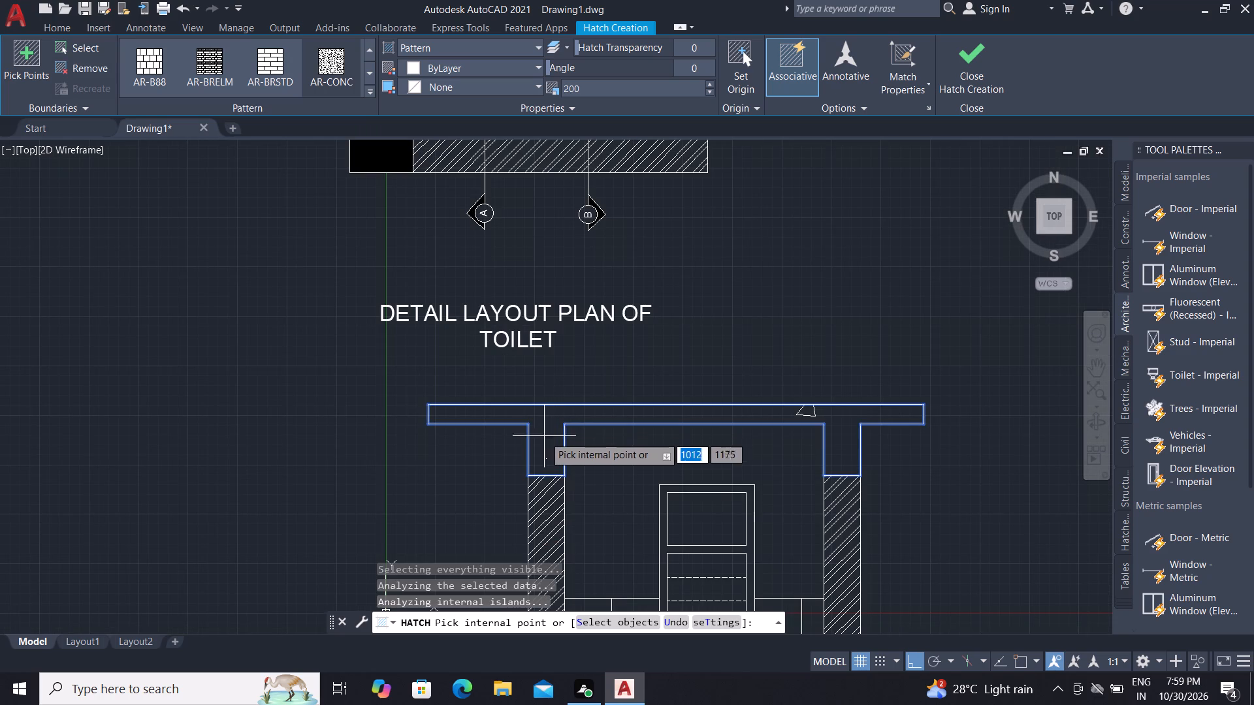
scroll(542, 460, "up", 2)
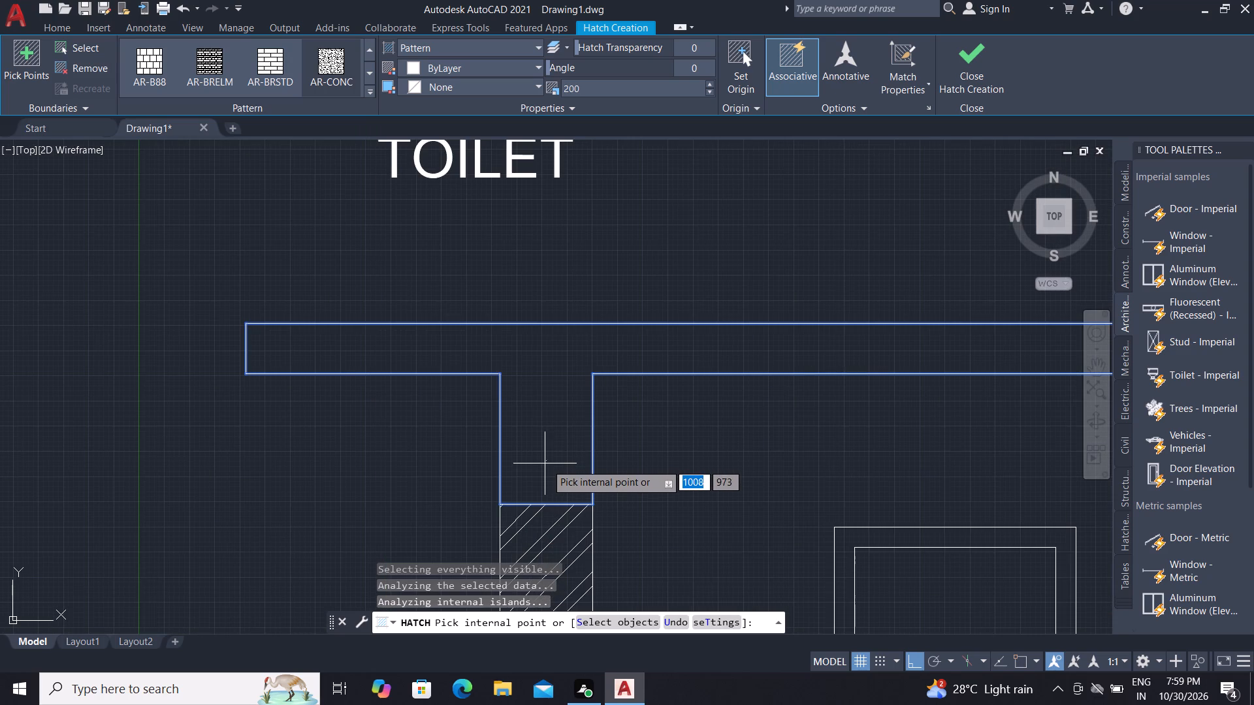
left_click(547, 458)
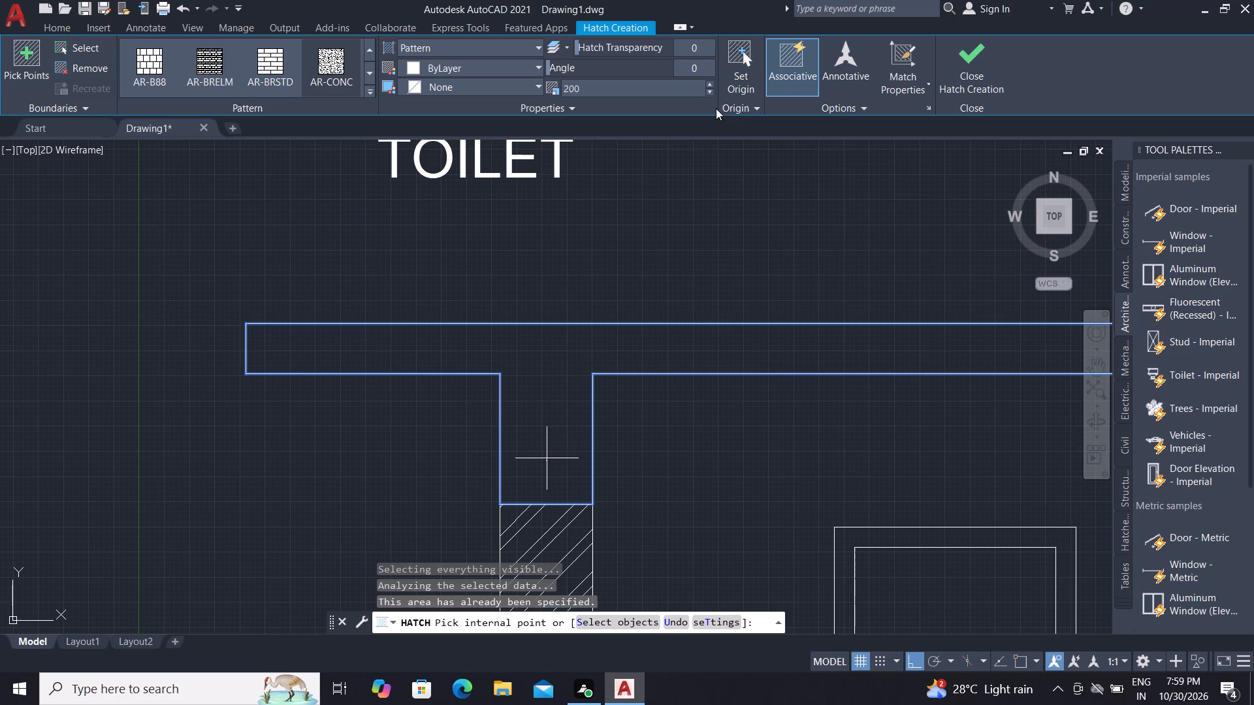
left_click(585, 90)
key("BackSpace")
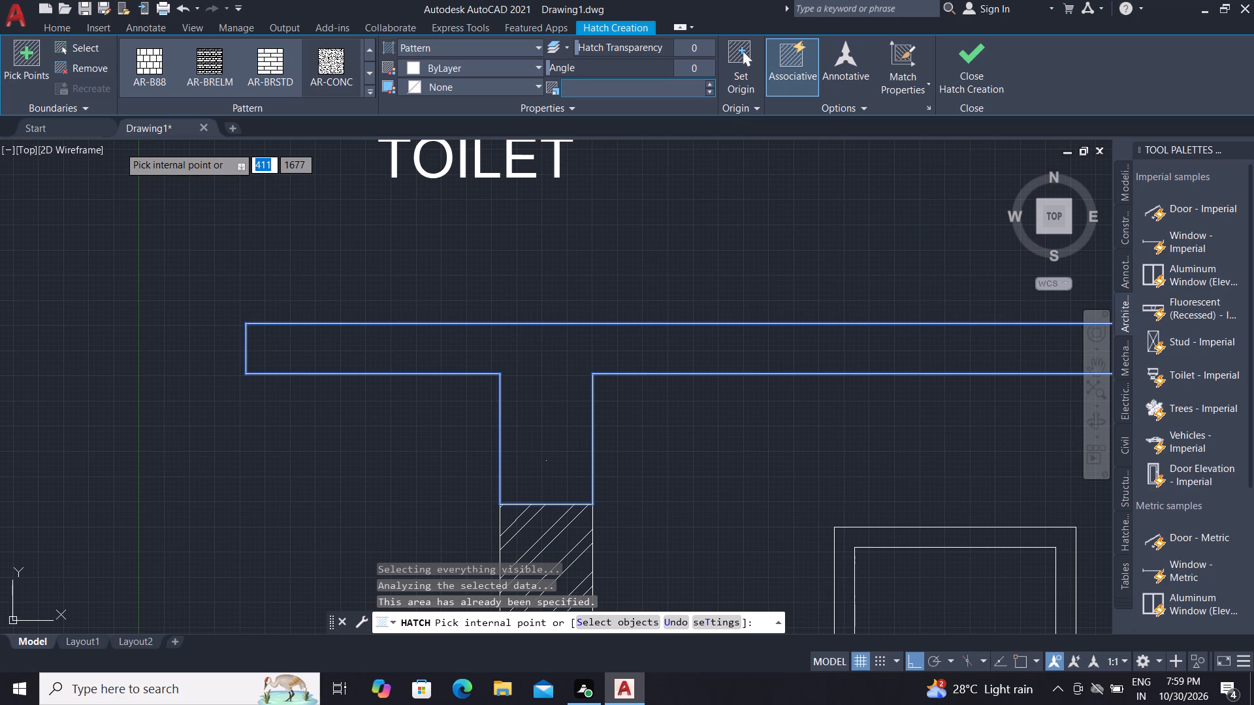
type("15")
key("Return")
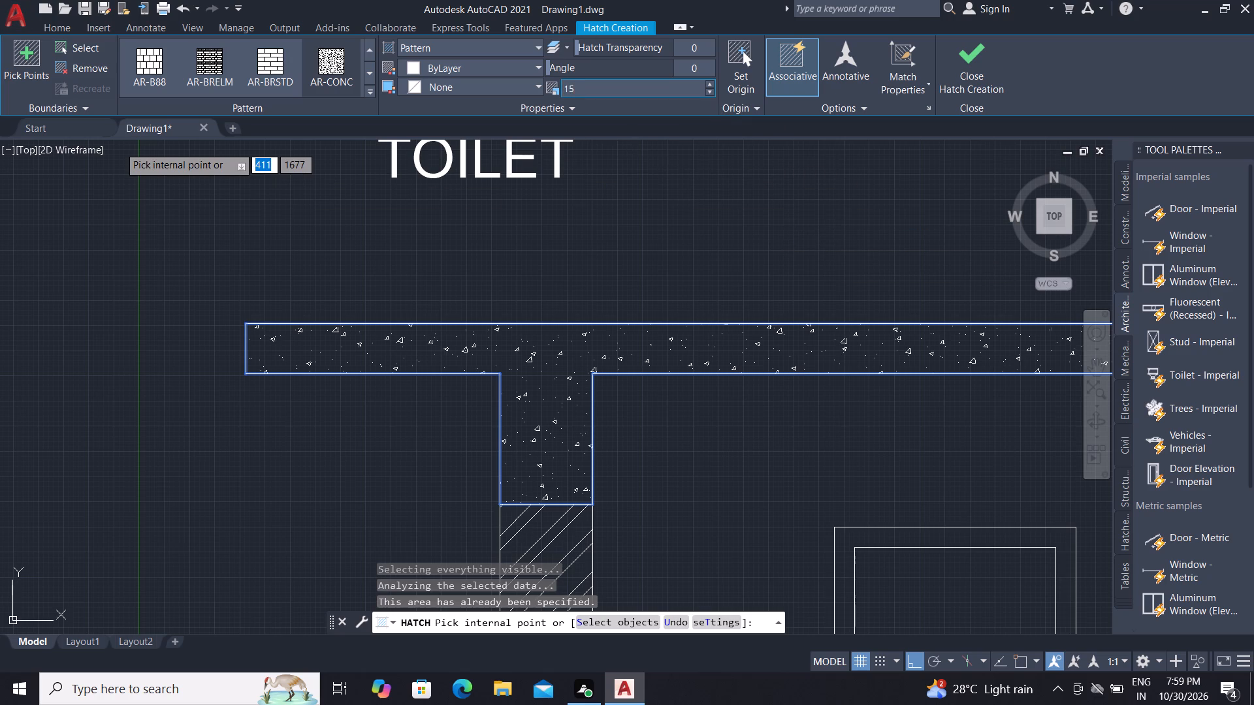
key("Escape")
Change the slab and beam hatch pattern to AR-SAND.
scroll(656, 497, "down", 1)
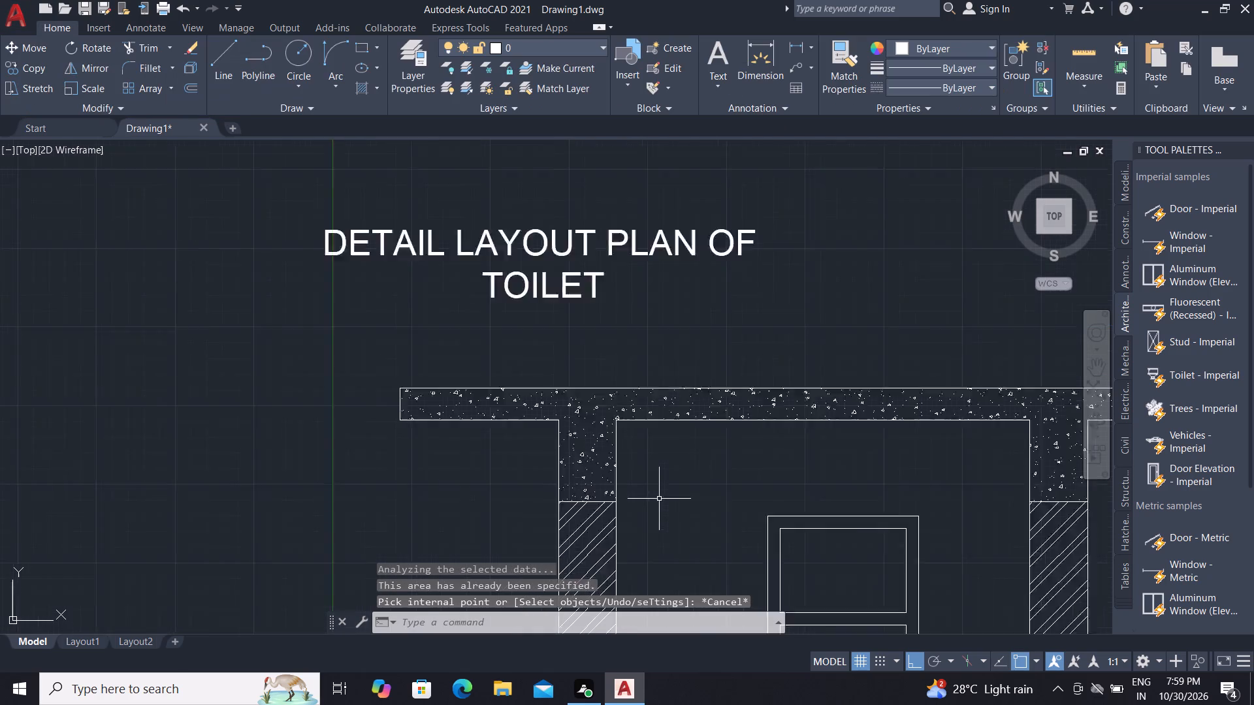
scroll(659, 499, "down", 2)
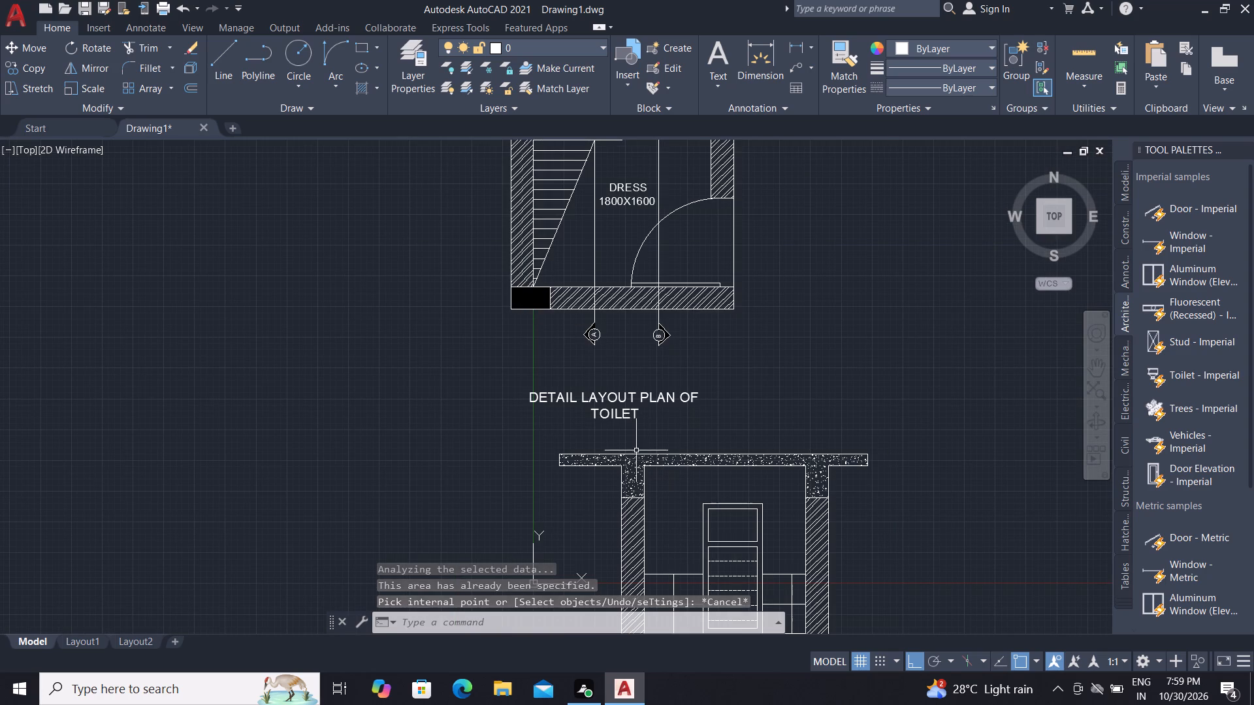
left_click(635, 465)
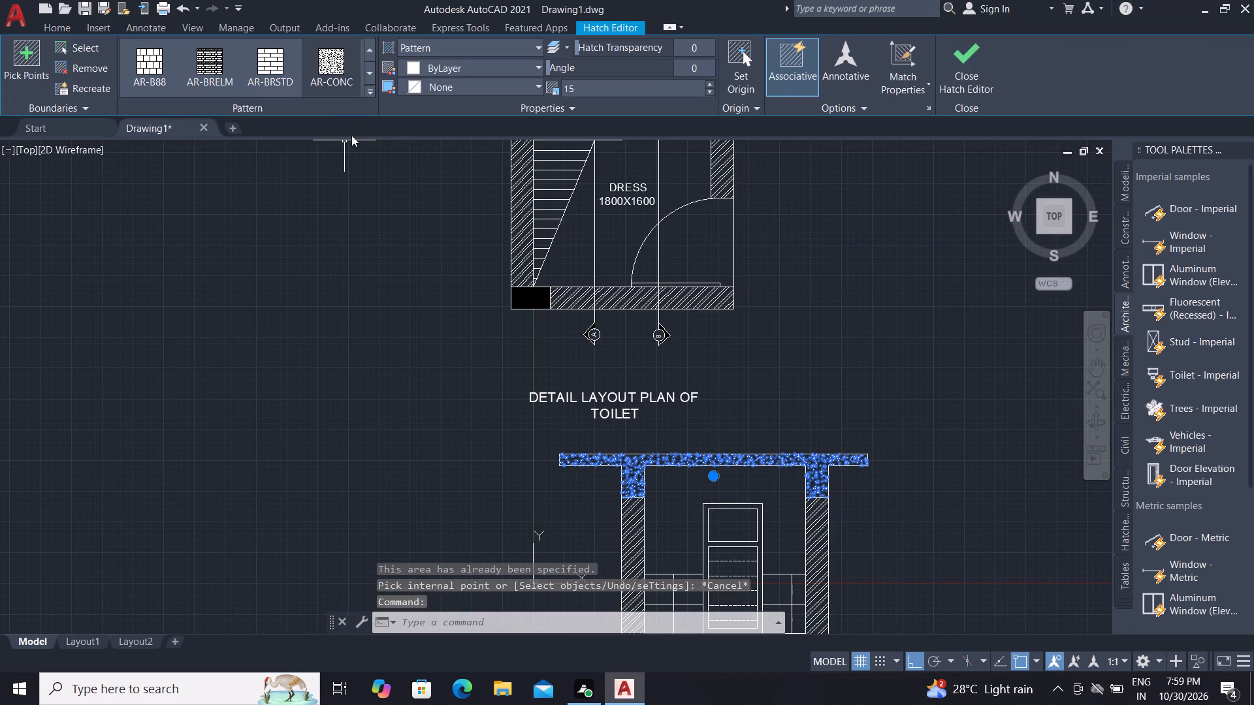
left_click(371, 91)
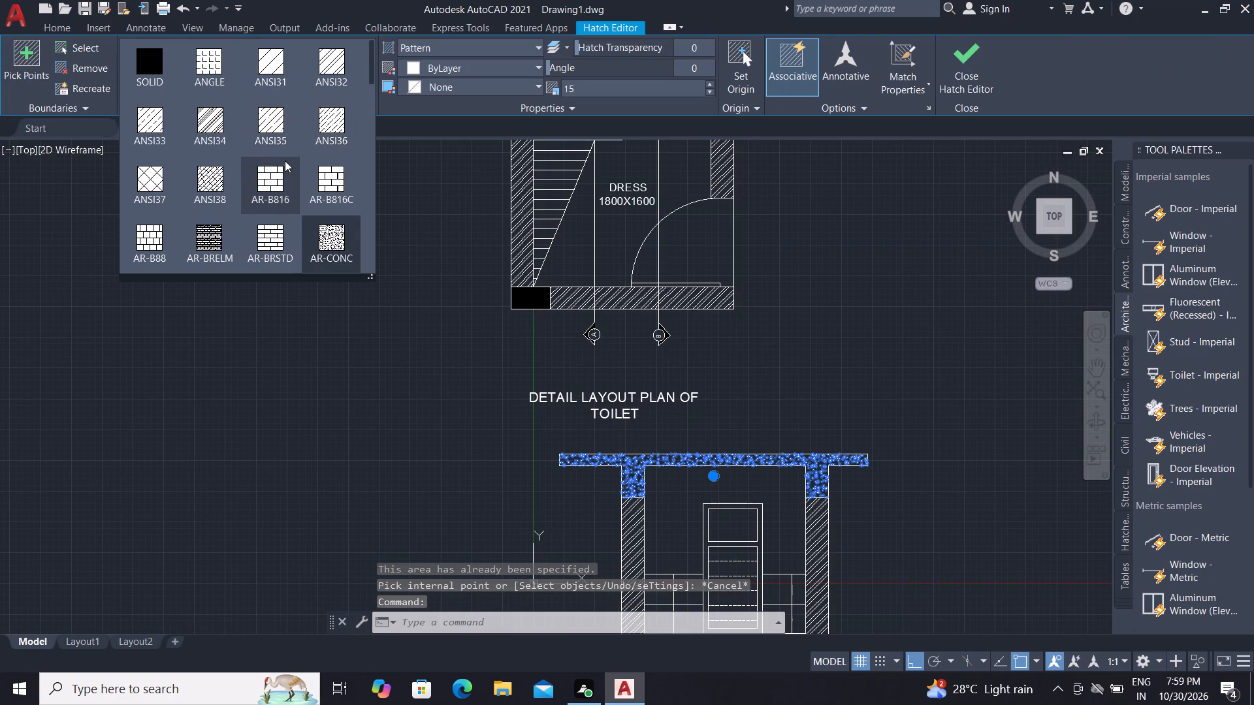
scroll(285, 167, "down", 1)
scroll(213, 207, "down", 1)
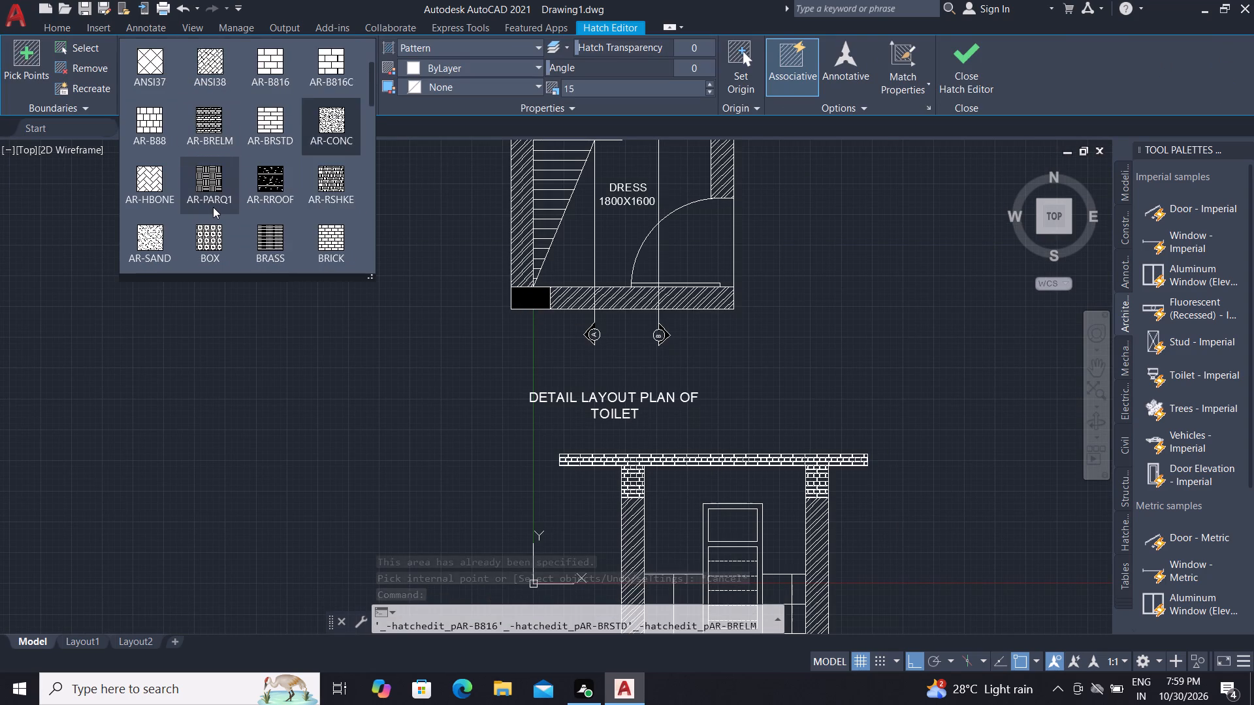
scroll(212, 203, "down", 1)
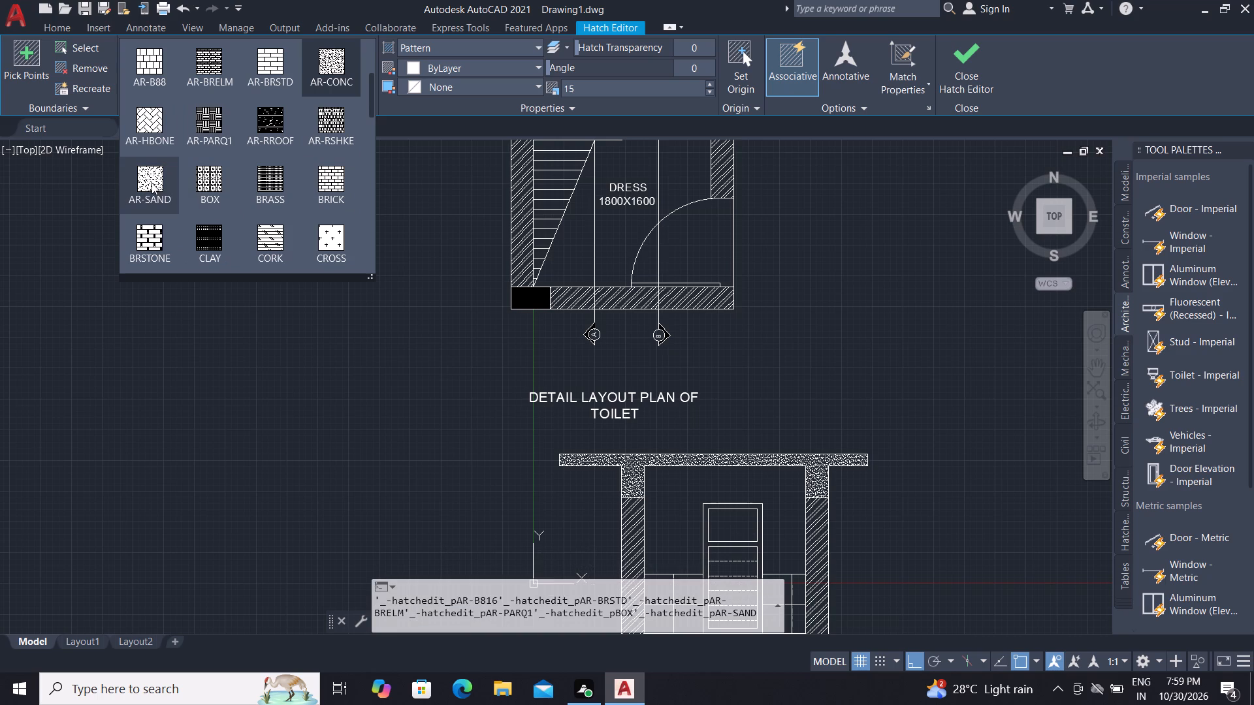
left_click(152, 183)
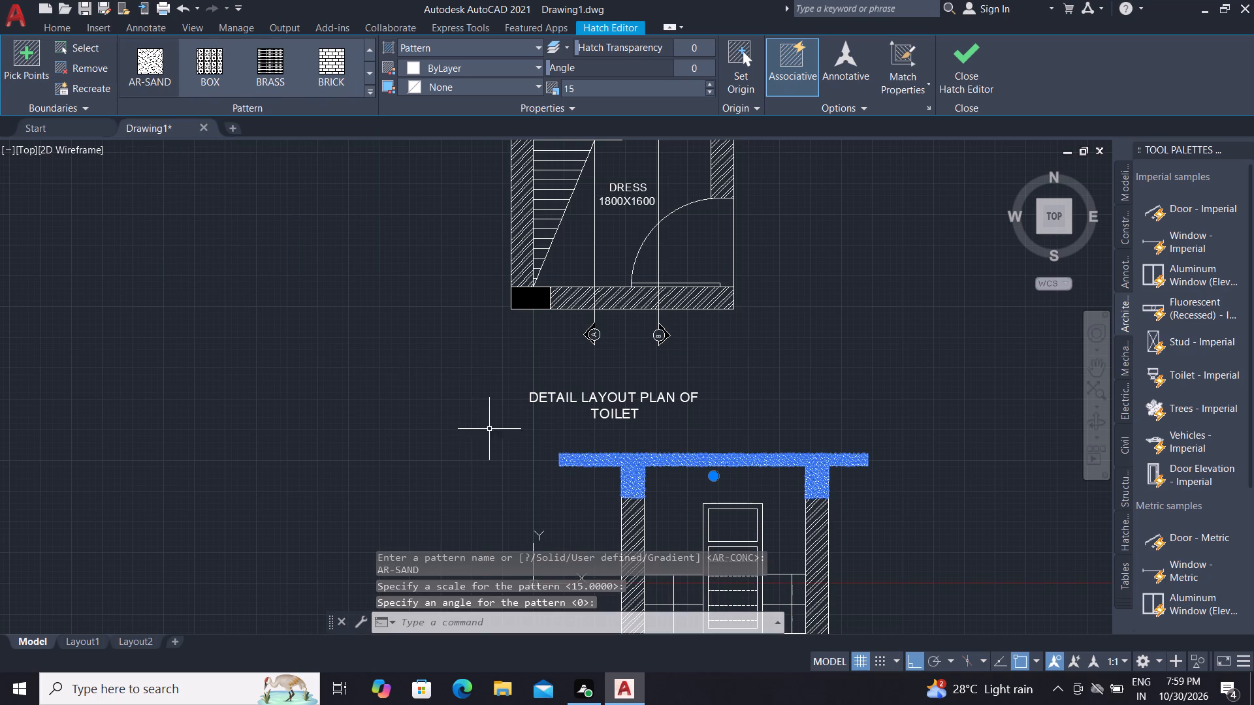
scroll(620, 486, "up", 4)
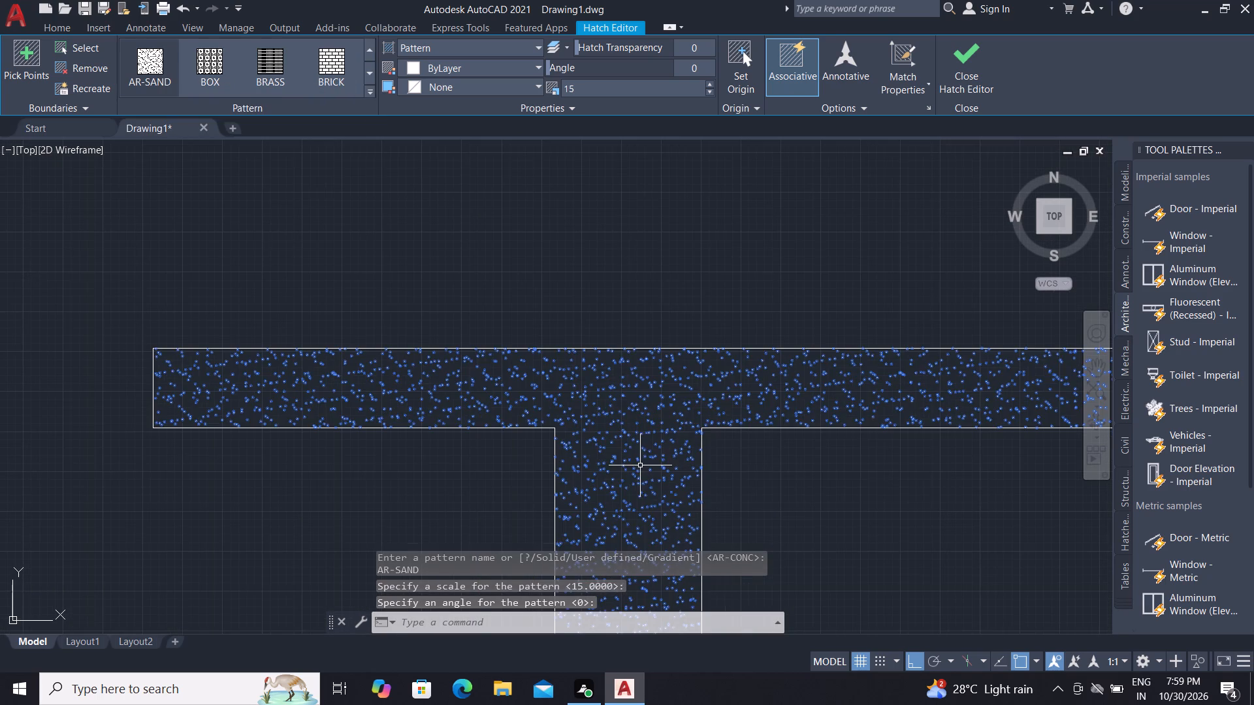
key("Escape")
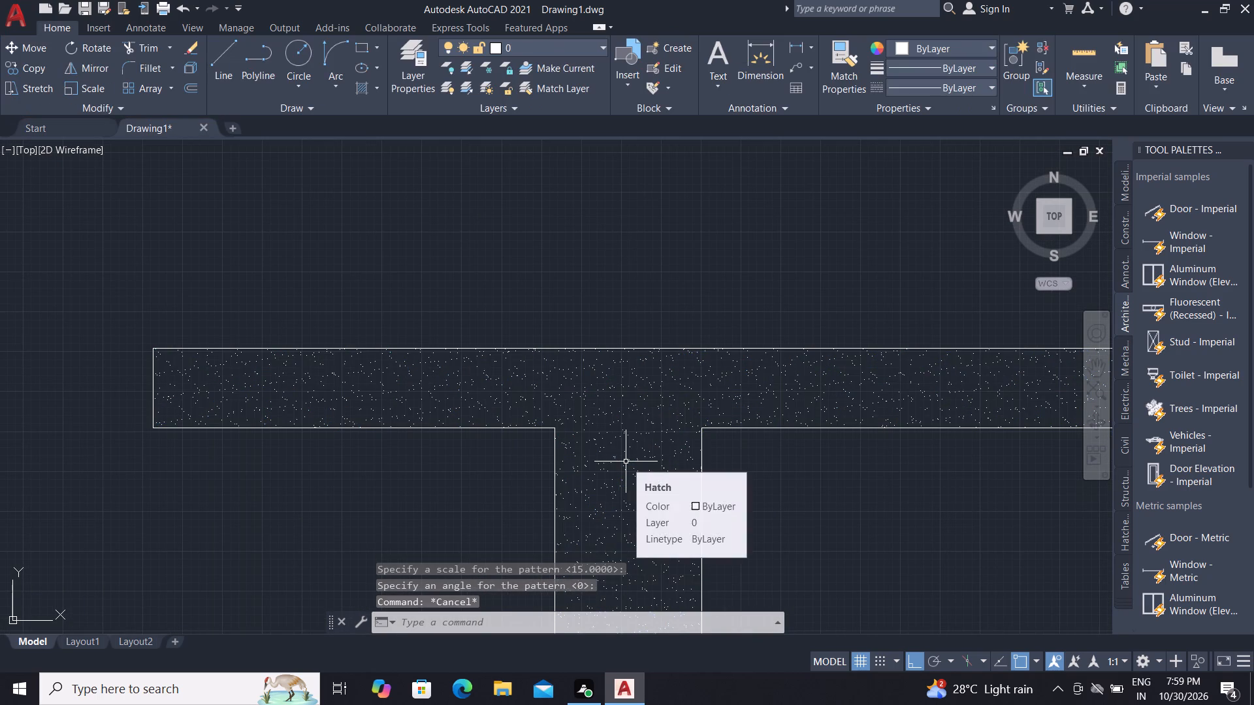
Set the slab and beam hatch scale to 10.
scroll(626, 462, "down", 3)
left_click(622, 462)
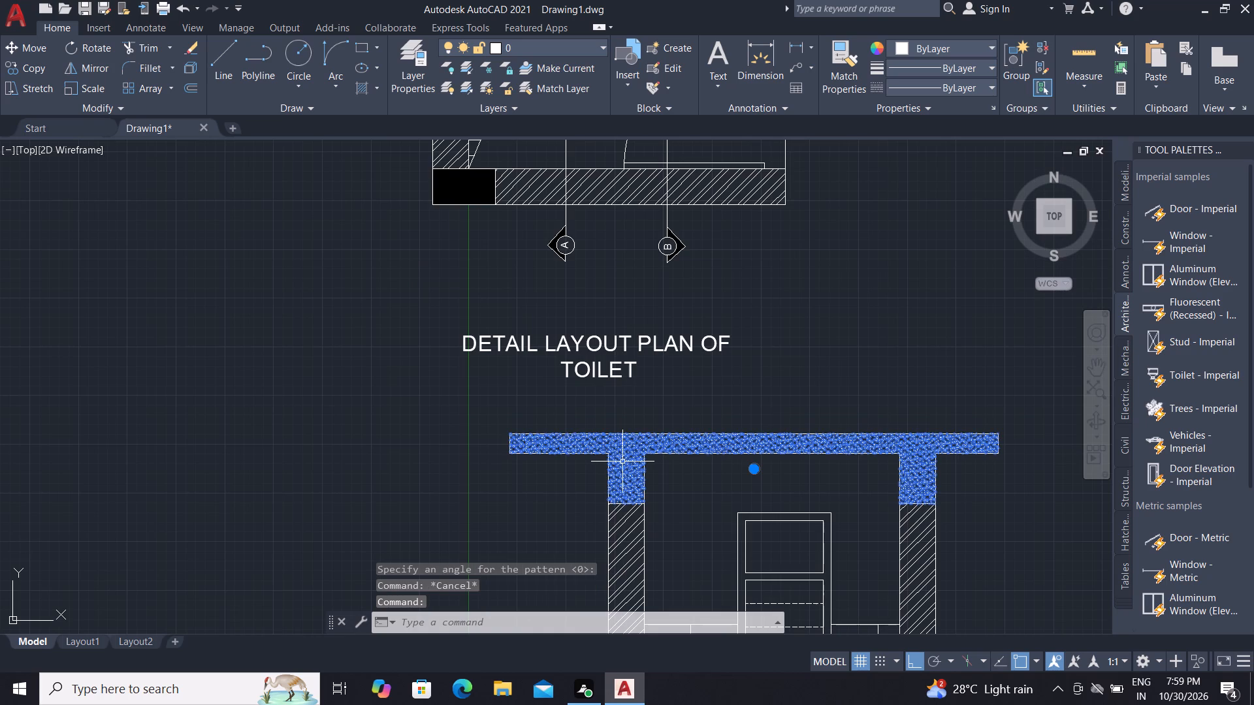
left_click(664, 84)
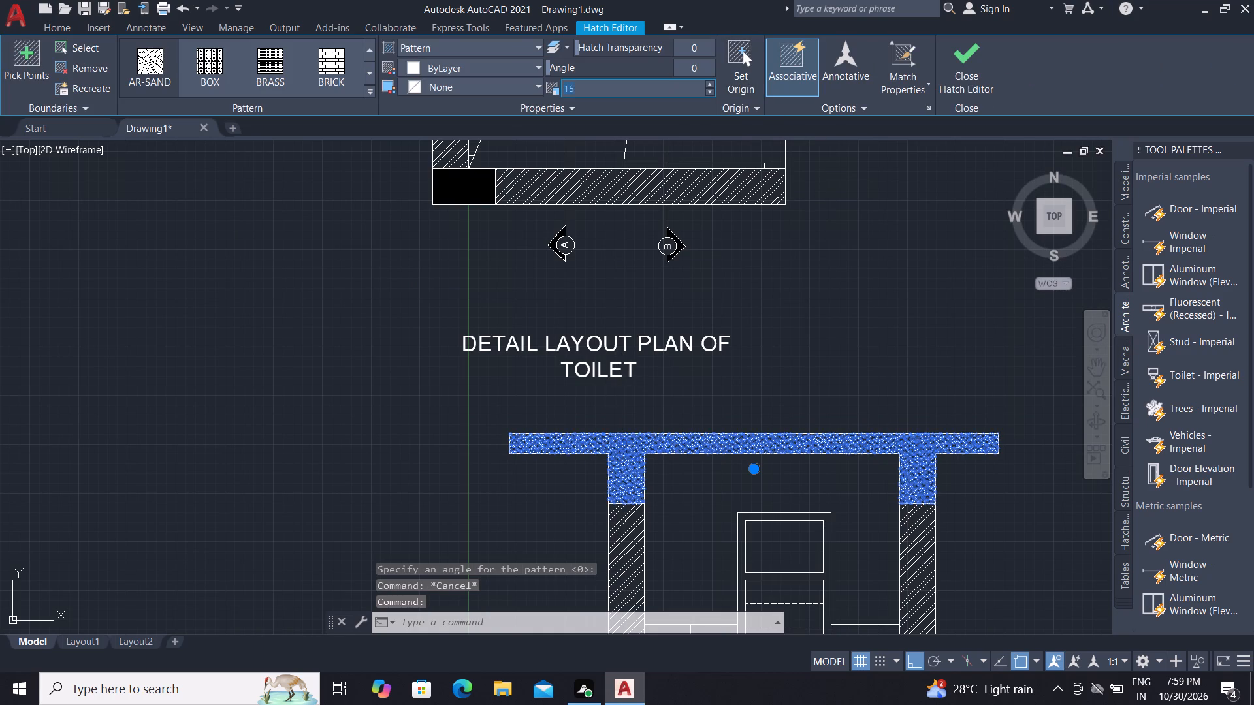
key("BackSpace")
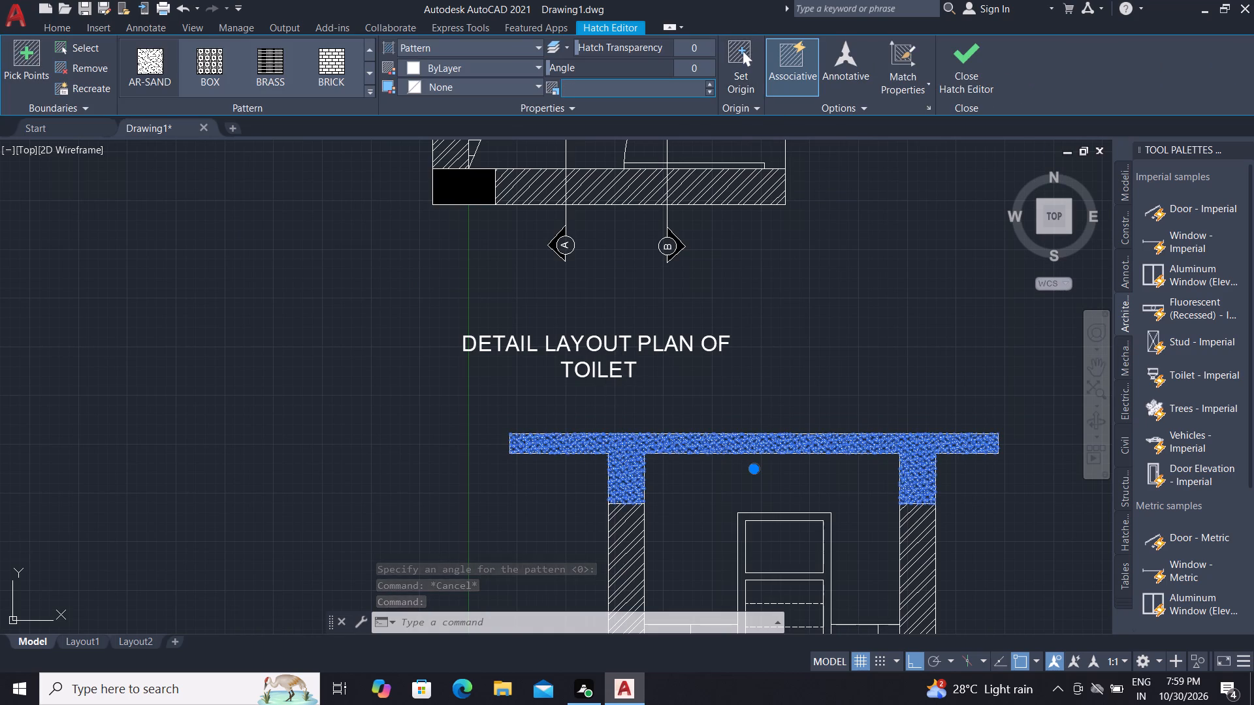
key("1")
key("0")
key("Return")
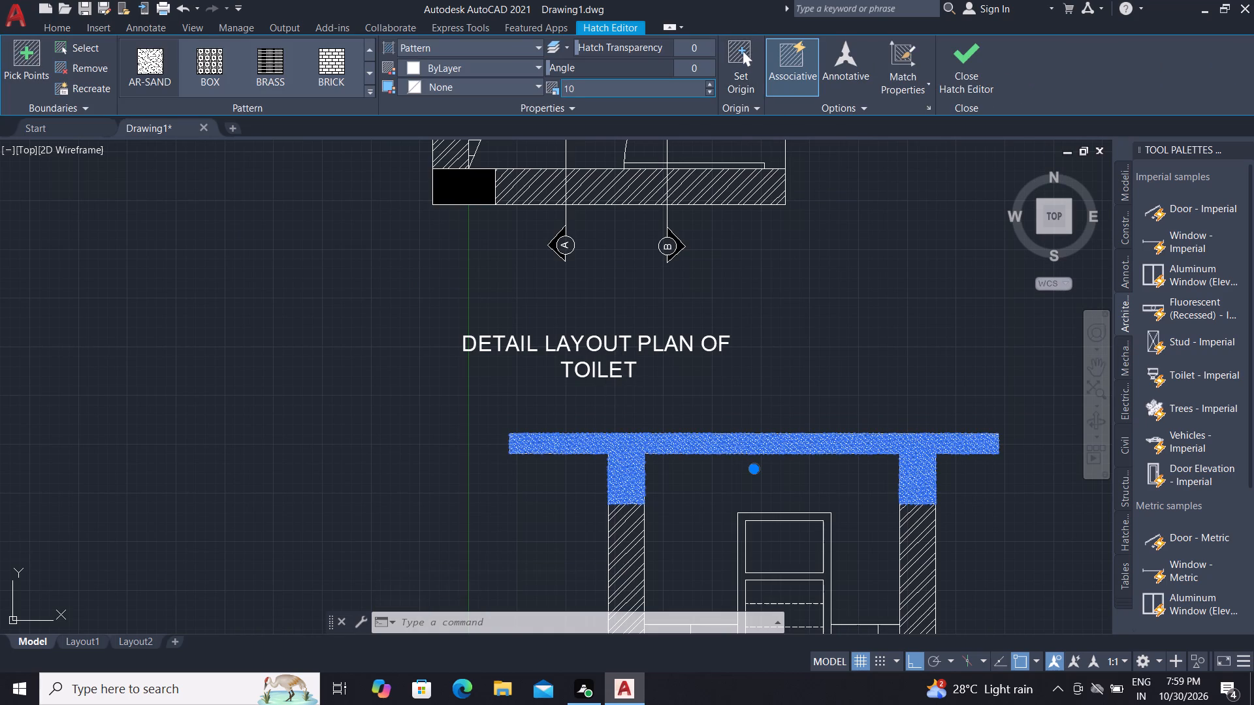
key("Escape")
Add a vertical linear dimension for the right beam's depth below the slab, placed just outside the beam.
scroll(666, 137, "down", 2)
scroll(696, 386, "down", 2)
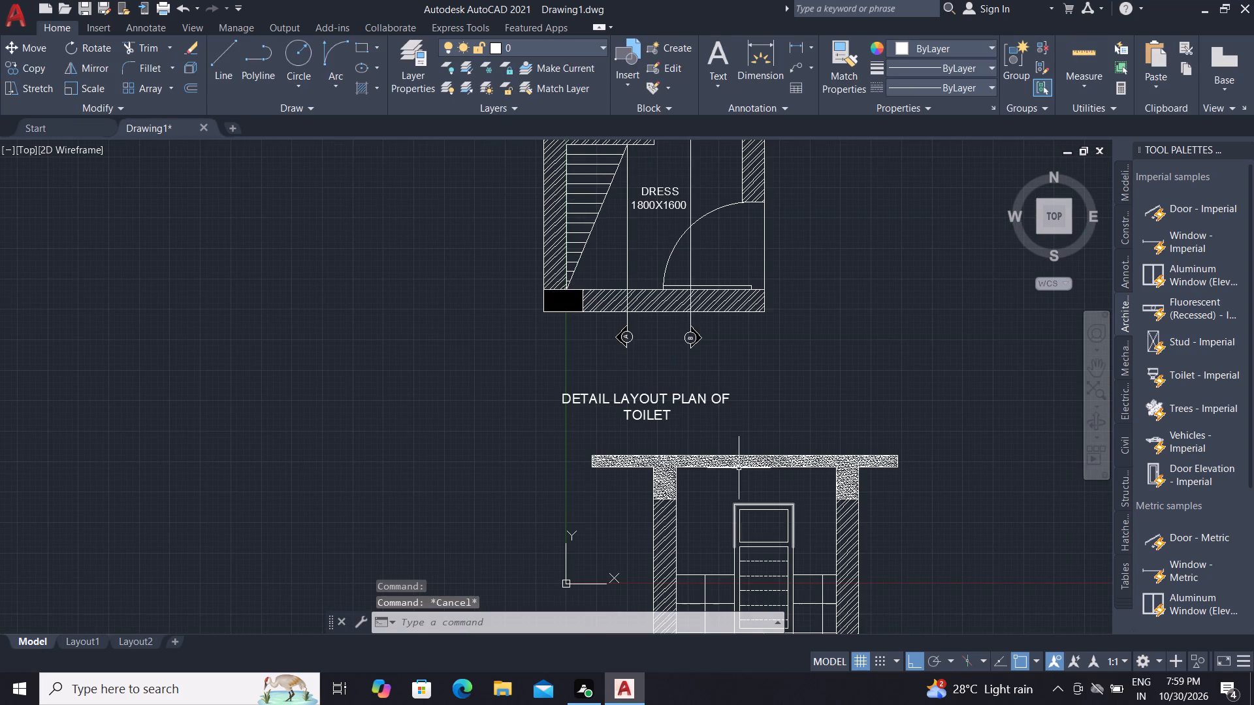
scroll(912, 519, "up", 1)
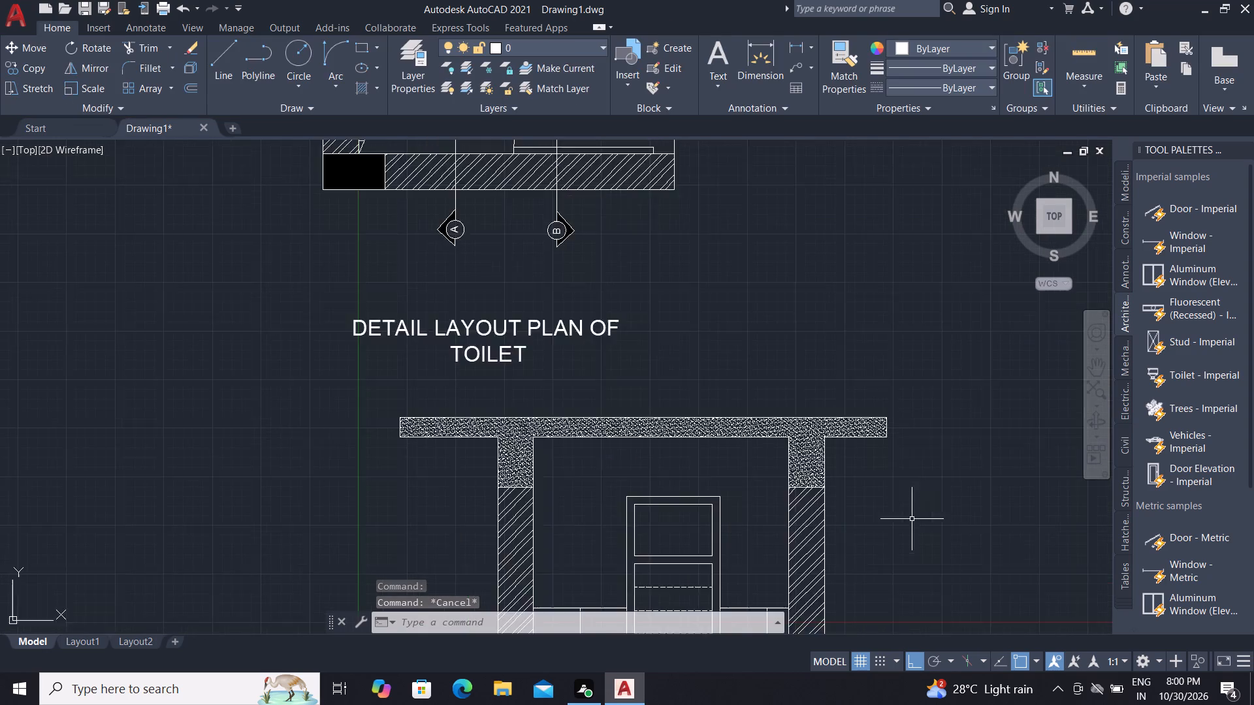
scroll(912, 519, "up", 2)
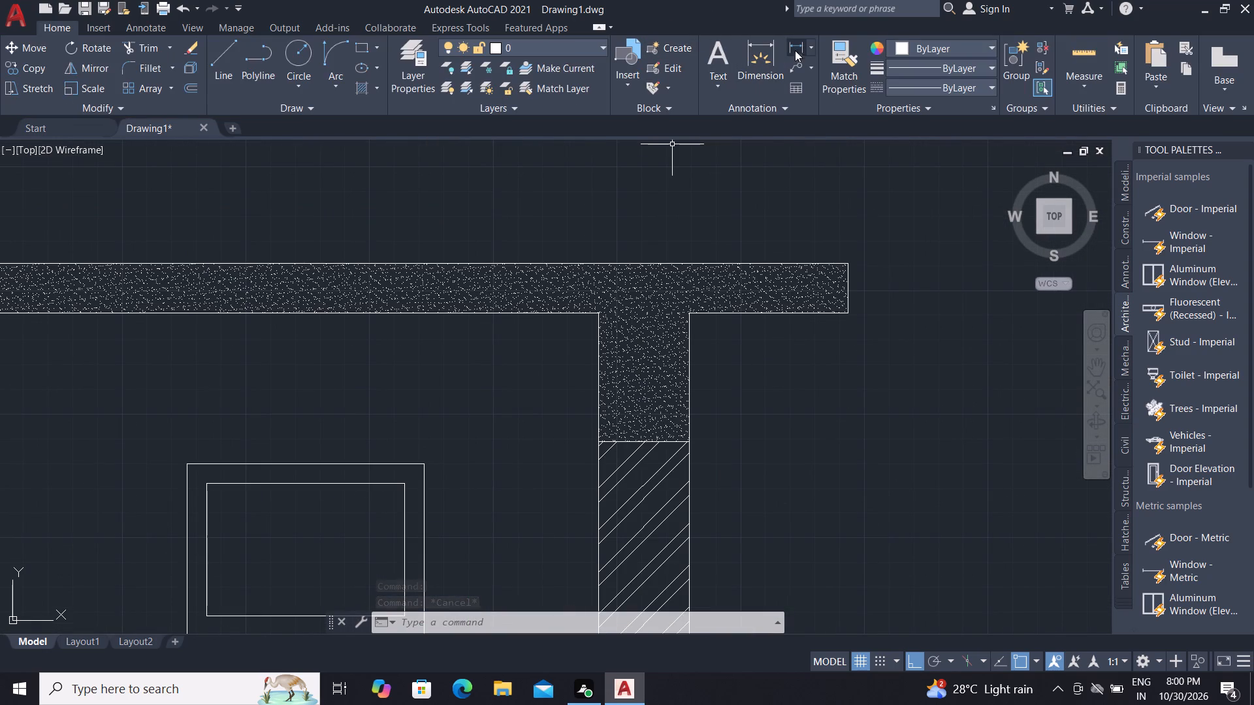
left_click(796, 38)
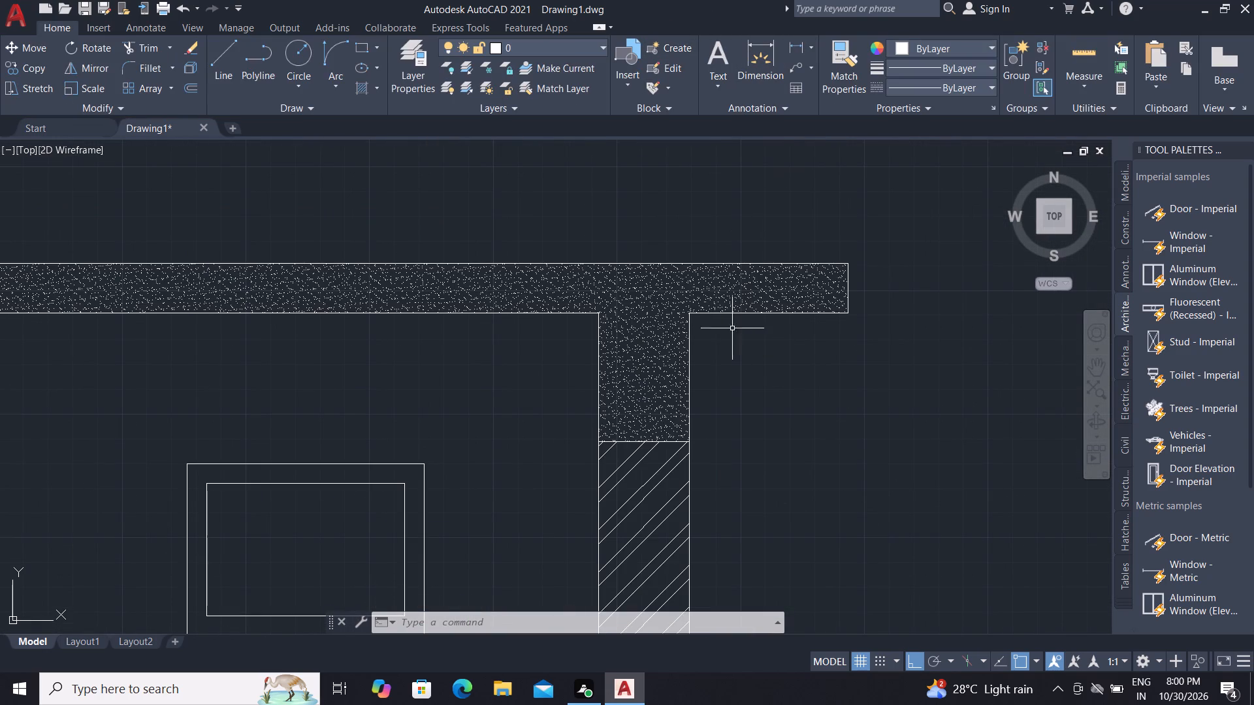
left_click(796, 42)
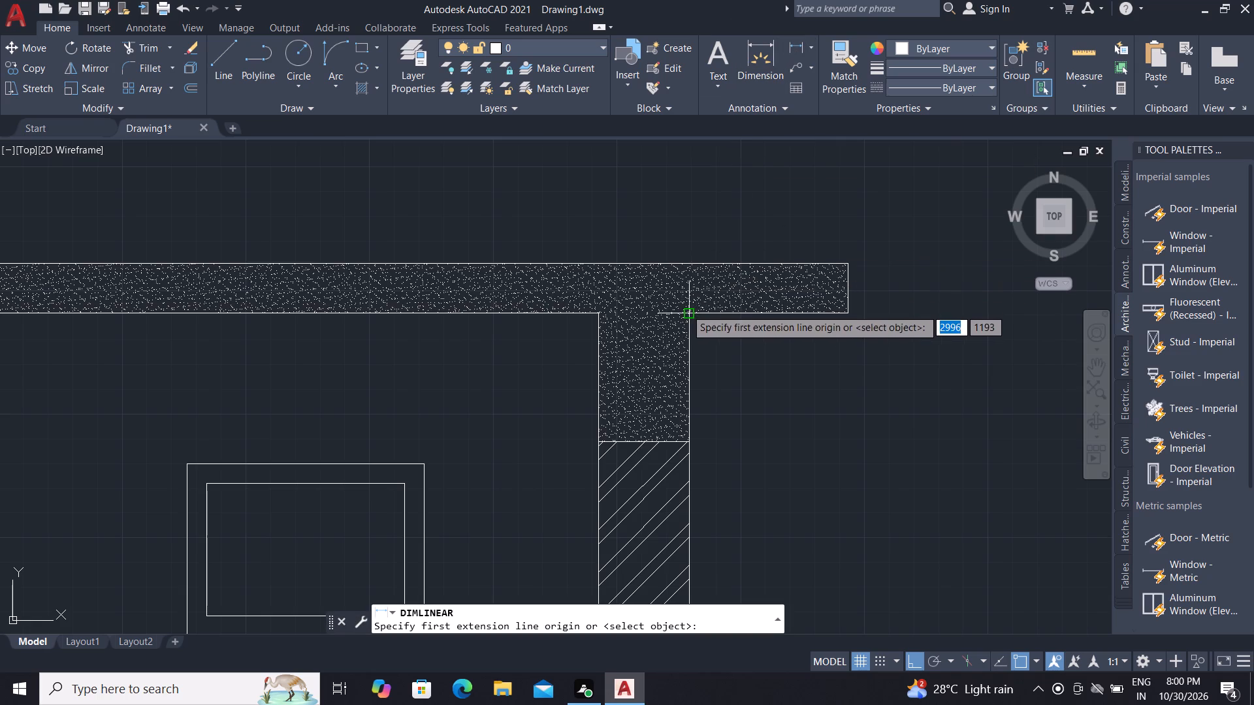
left_click(688, 313)
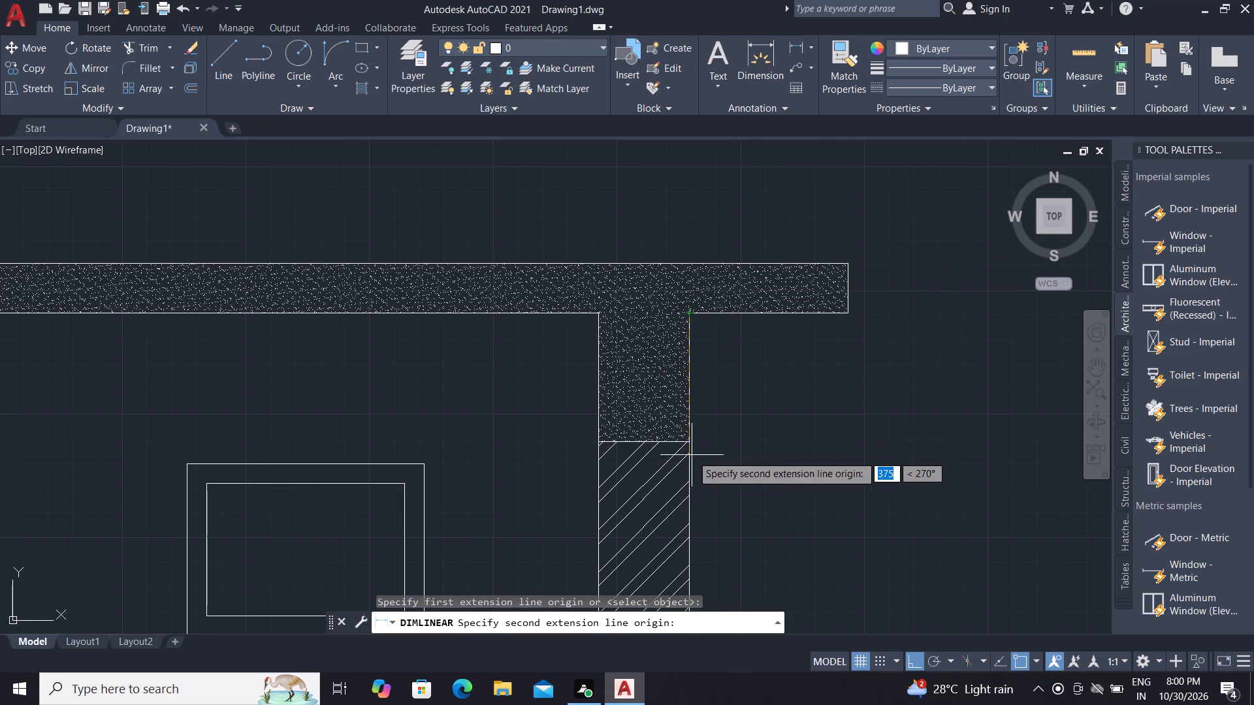
left_click(690, 439)
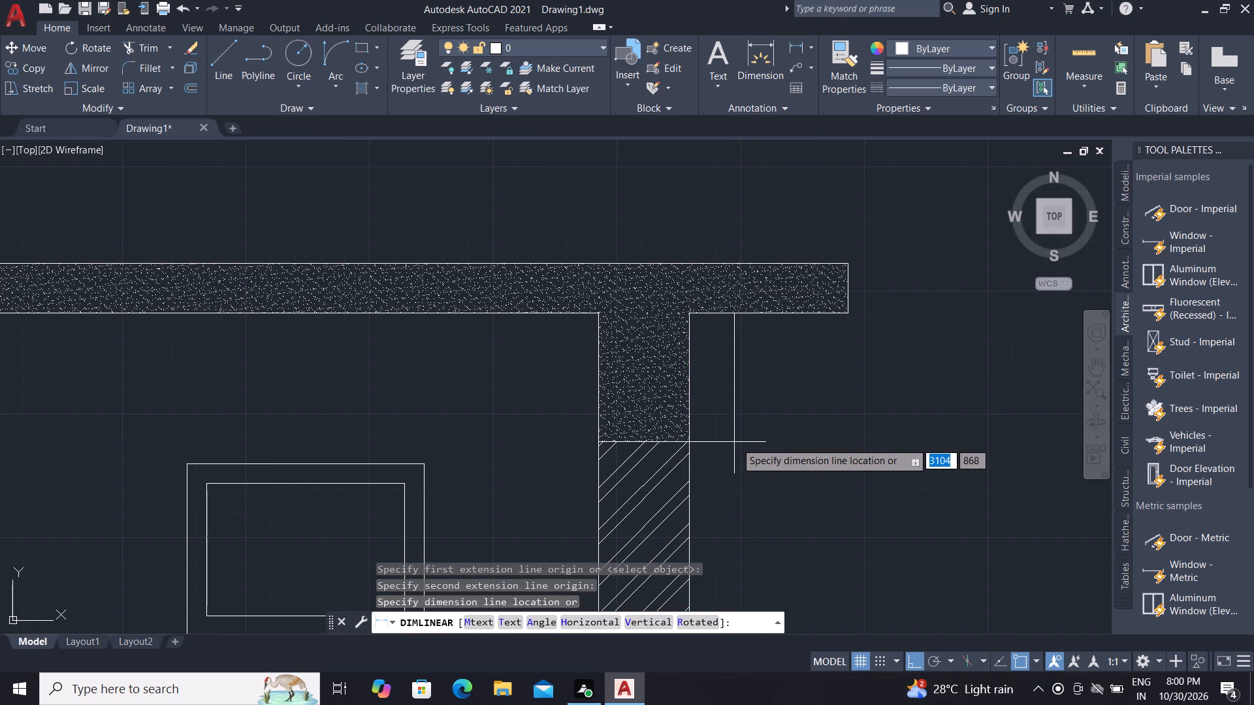
left_click(740, 442)
Set the Standard dimension style's text height to 60 and make that style current.
key("d")
key("space")
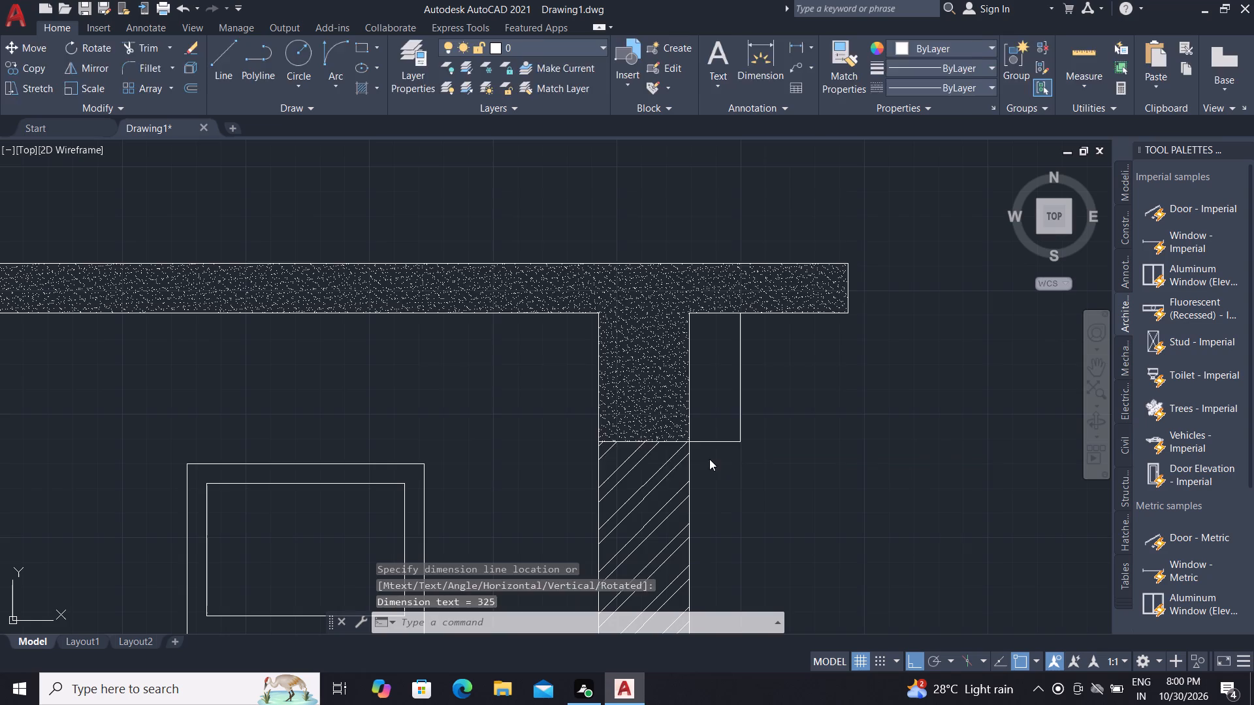
left_click(797, 309)
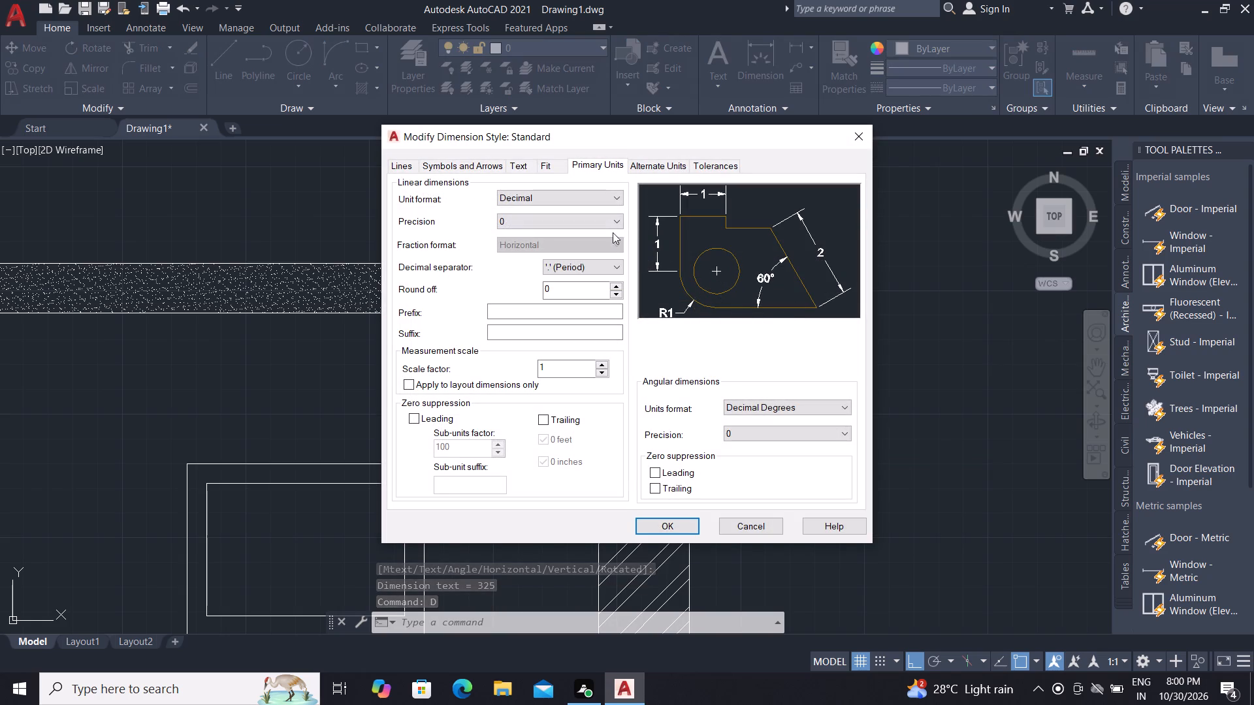
left_click(516, 164)
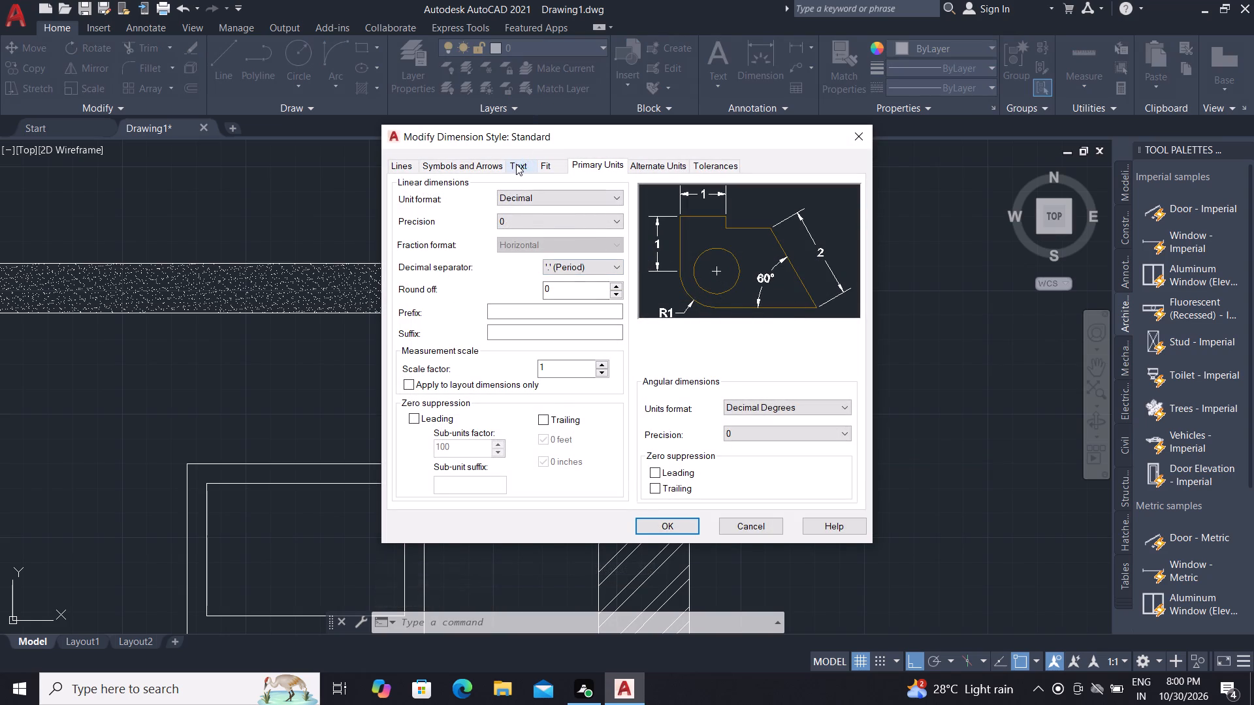
left_click(587, 278)
key("BackSpace")
key("BackSpace")
key("BackSpace")
key("BackSpace")
key("BackSpace")
key("BackSpace")
key("BackSpace")
key("BackSpace")
key("BackSpace")
key("BackSpace")
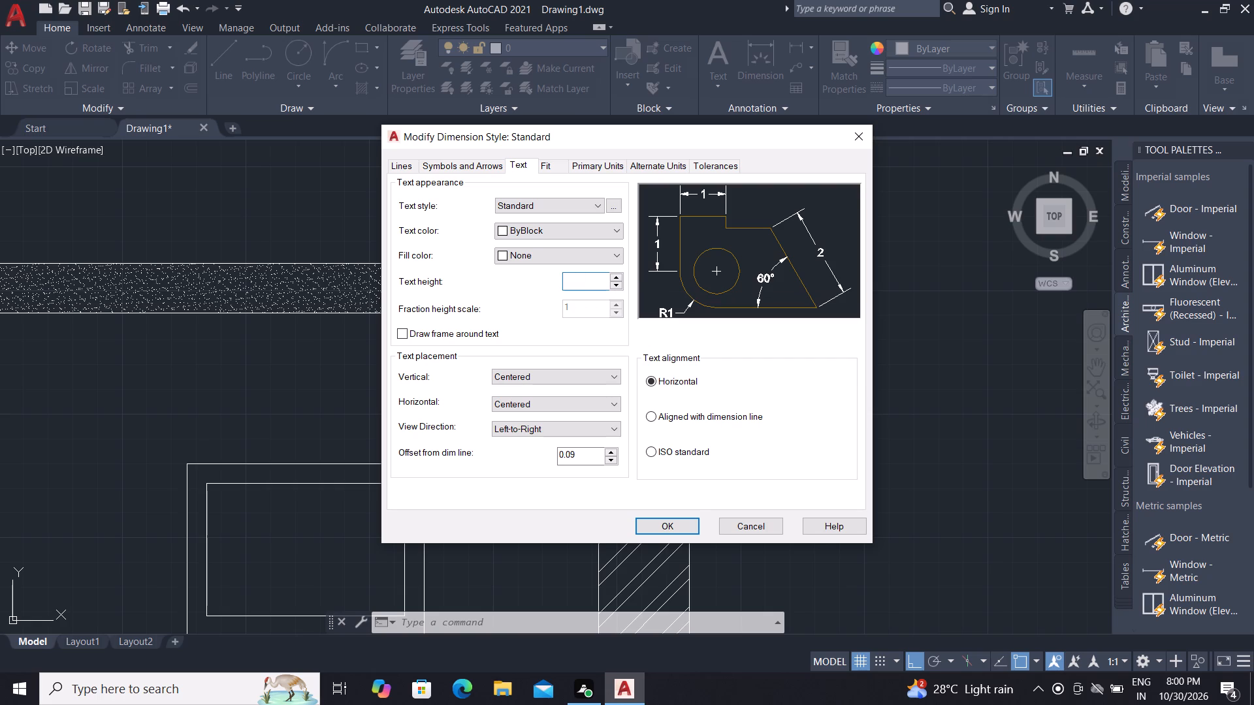
type("60")
key("Return")
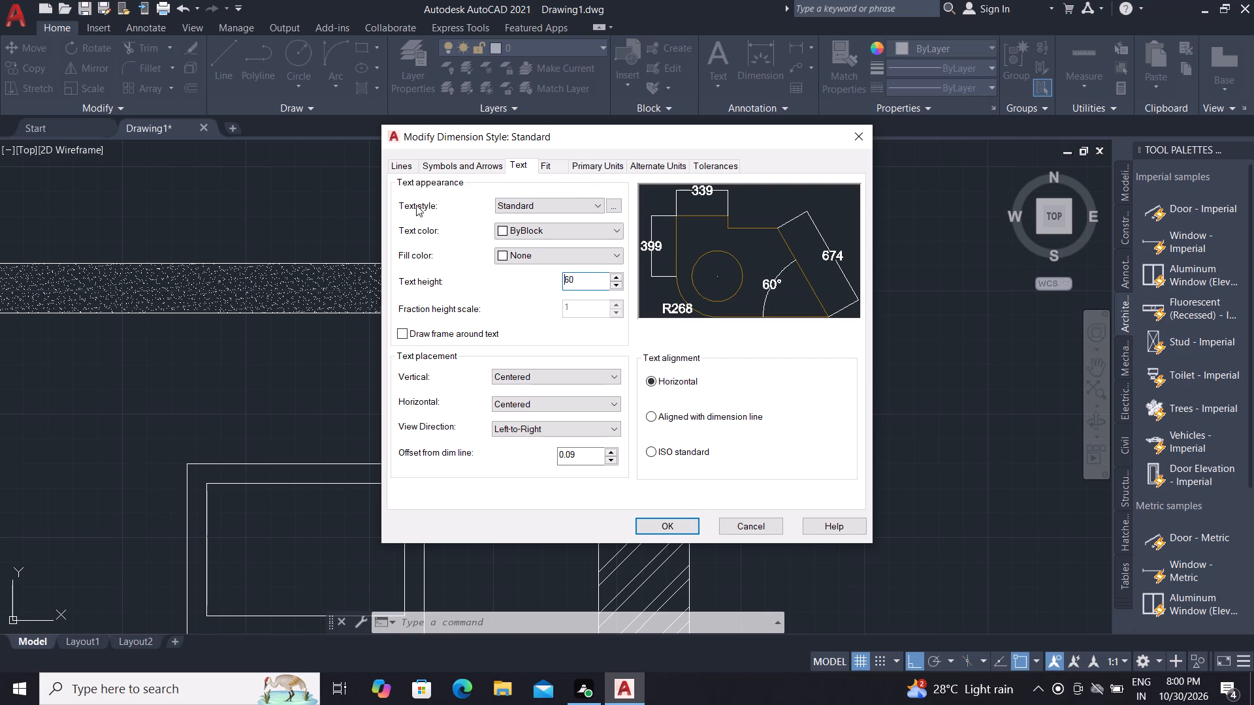
left_click(667, 524)
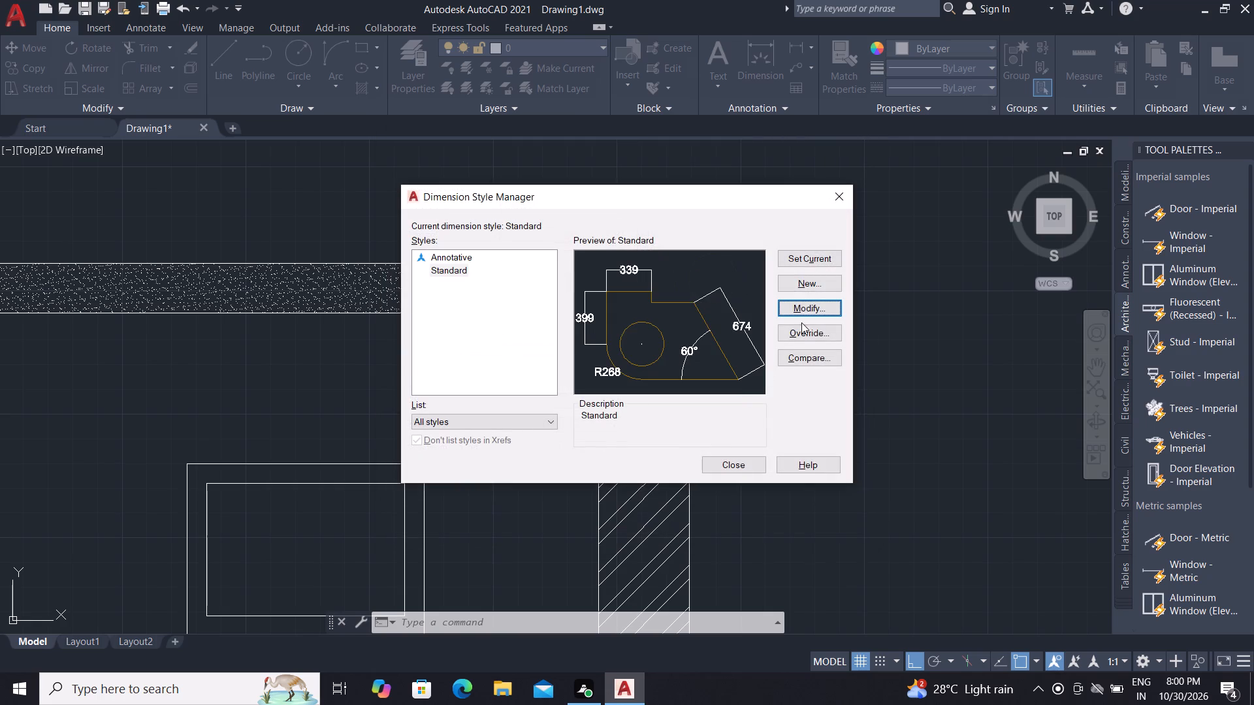
left_click(818, 253)
left_click(817, 259)
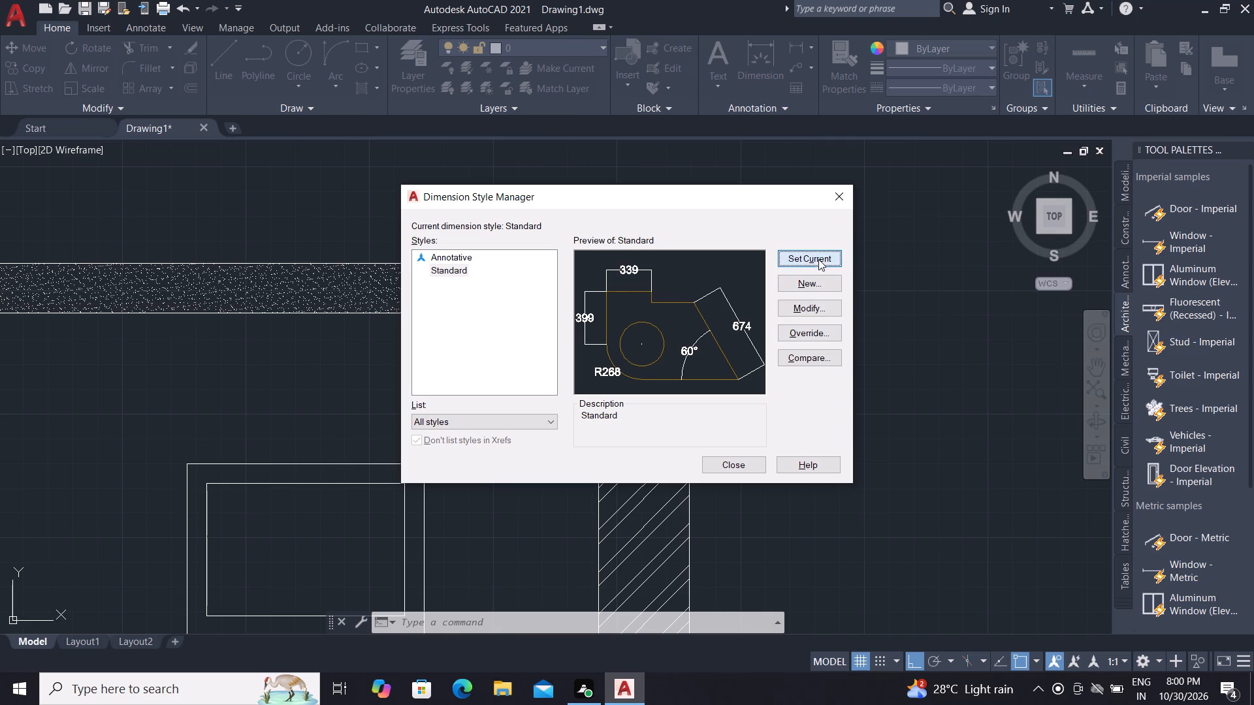
left_click(843, 195)
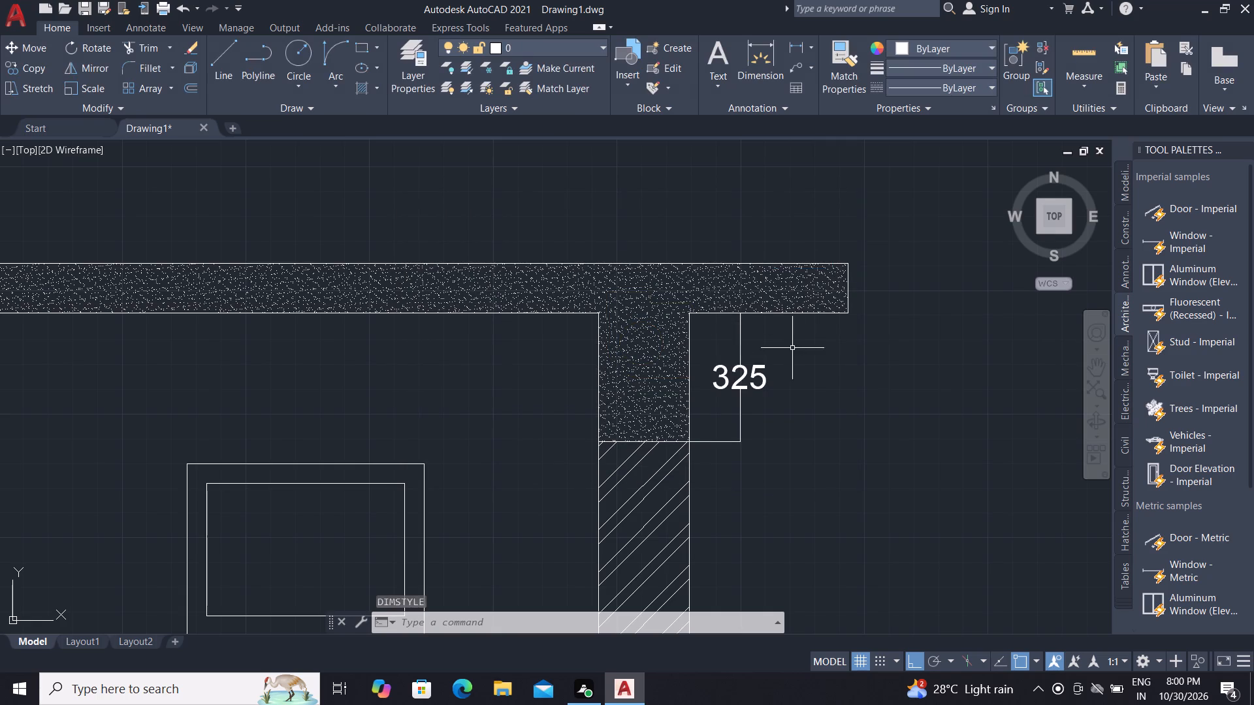
key("Escape")
Set the arrow size of the right beam's depth dimension to 30.
left_click(741, 430)
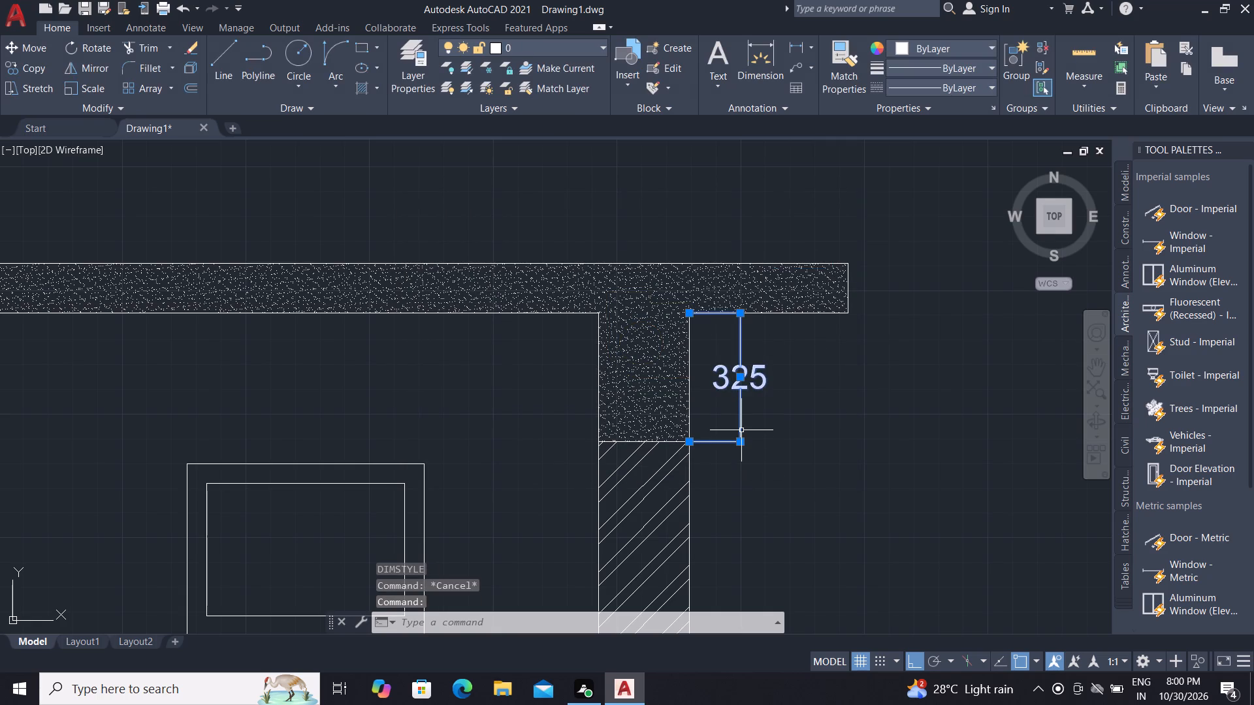
key("p")
type("R")
key("space")
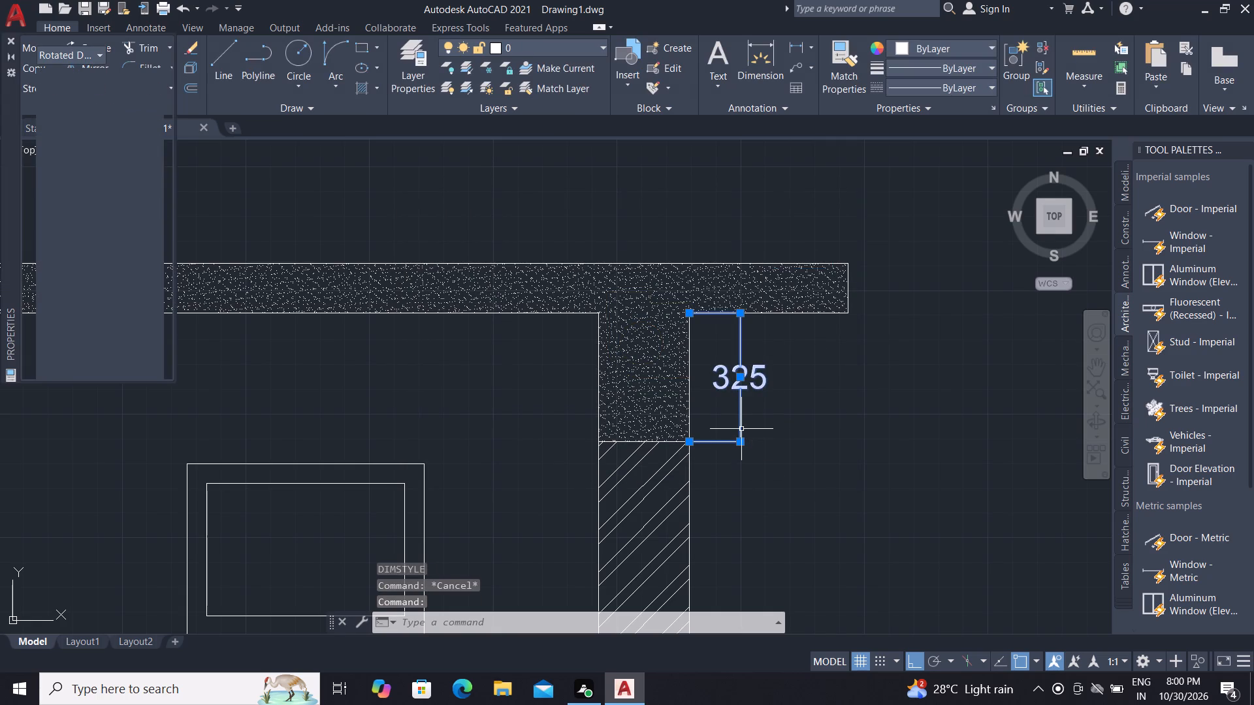
scroll(109, 348, "down", 1)
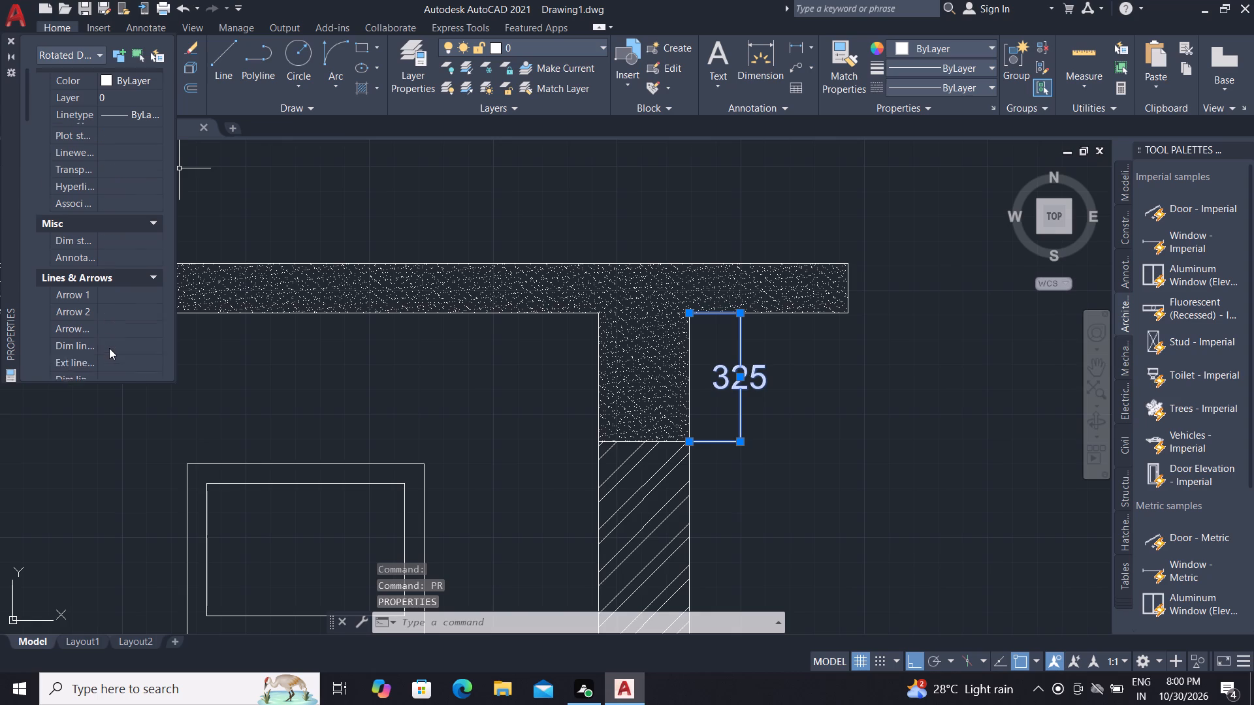
left_click(116, 288)
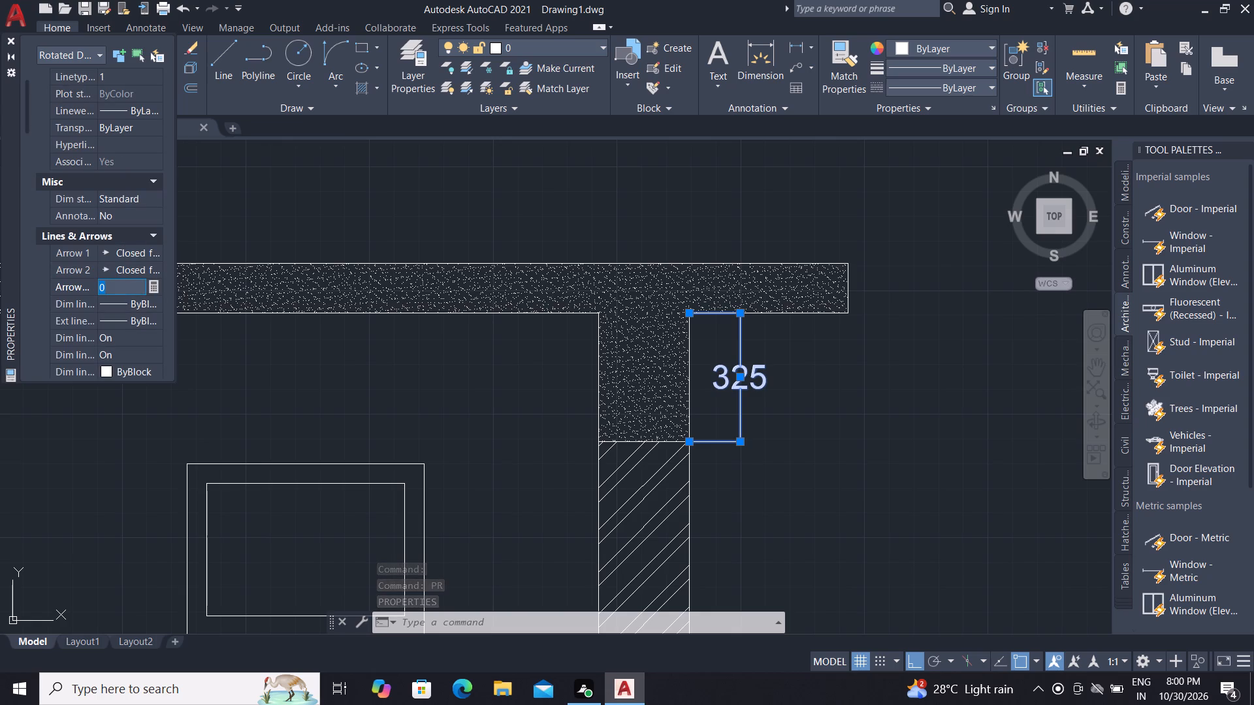
key("BackSpace")
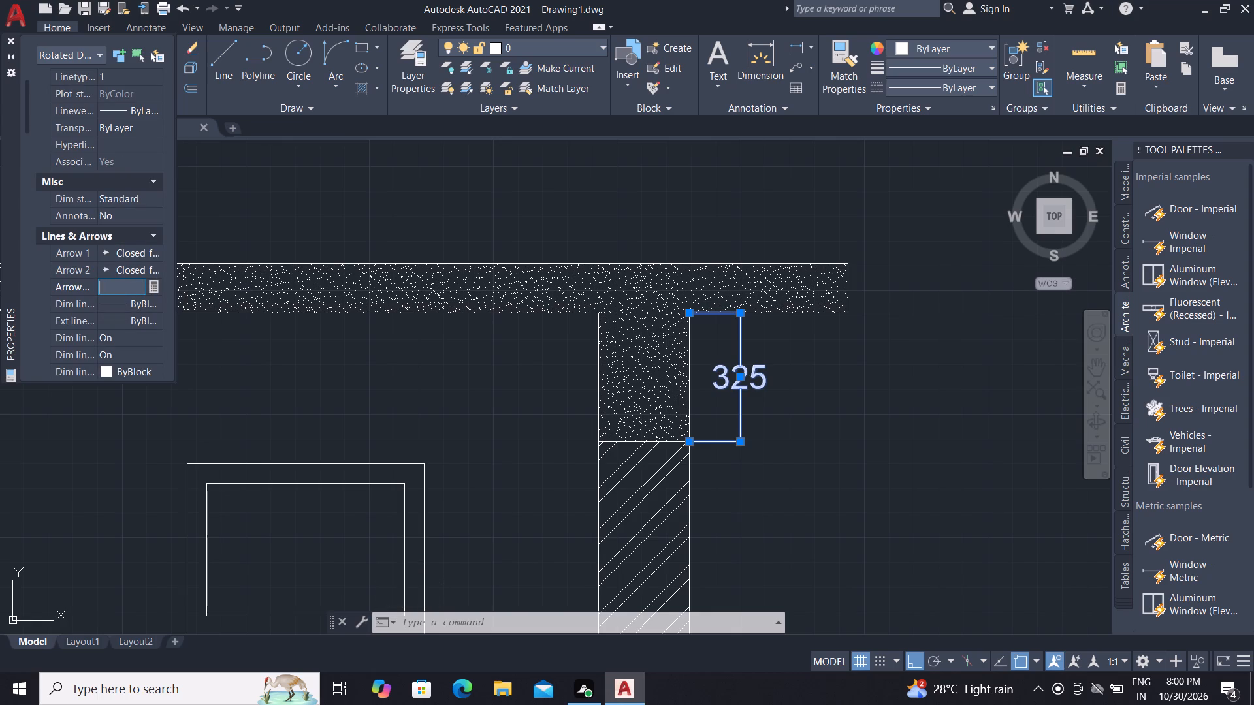
type("30")
key("Return")
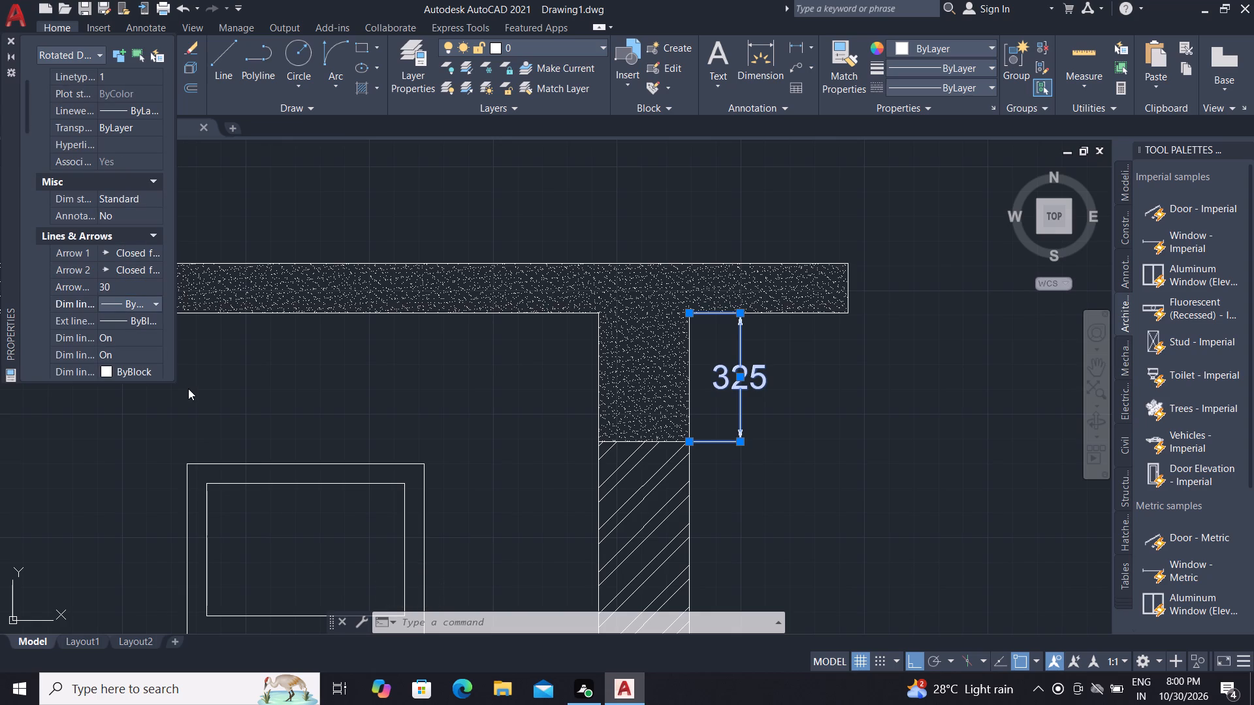
key("Escape")
left_click(8, 39)
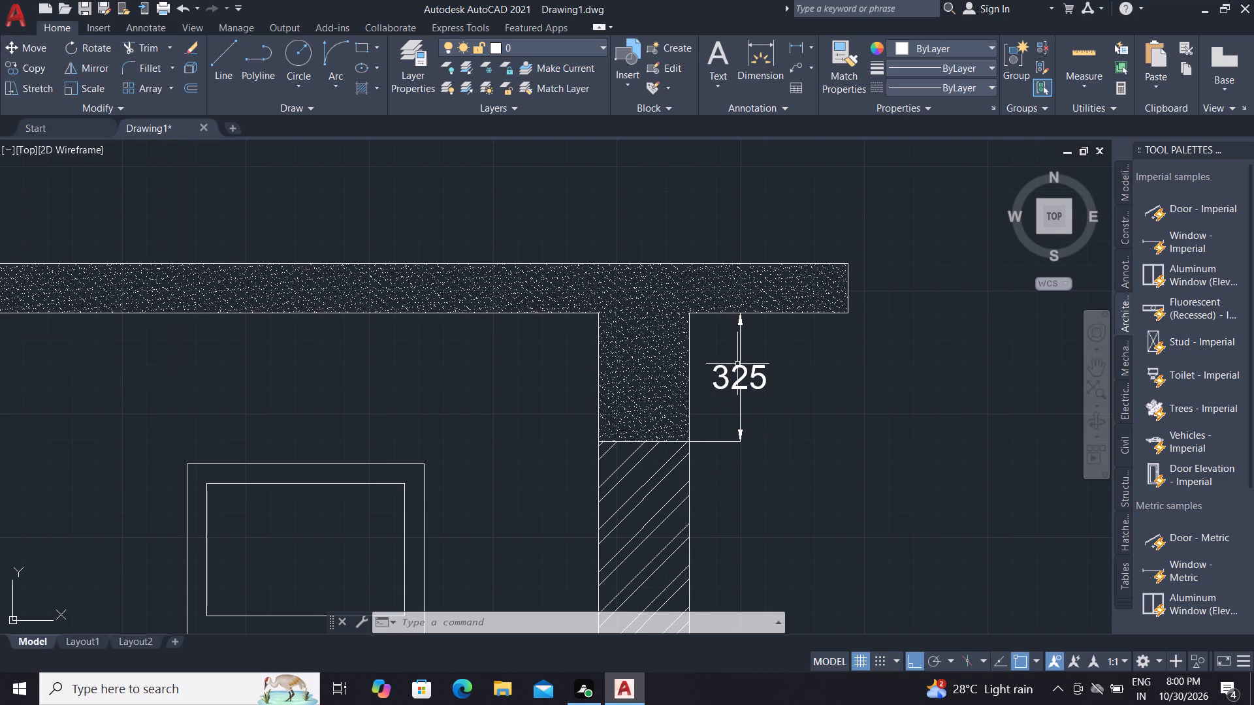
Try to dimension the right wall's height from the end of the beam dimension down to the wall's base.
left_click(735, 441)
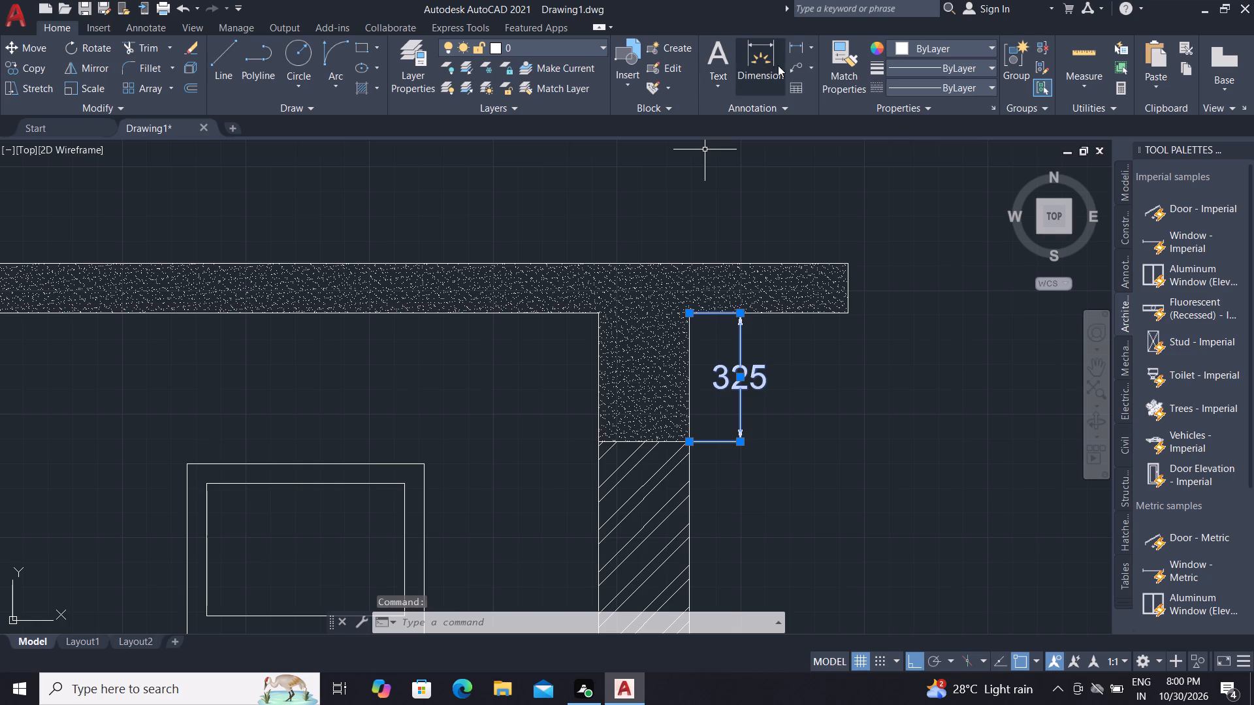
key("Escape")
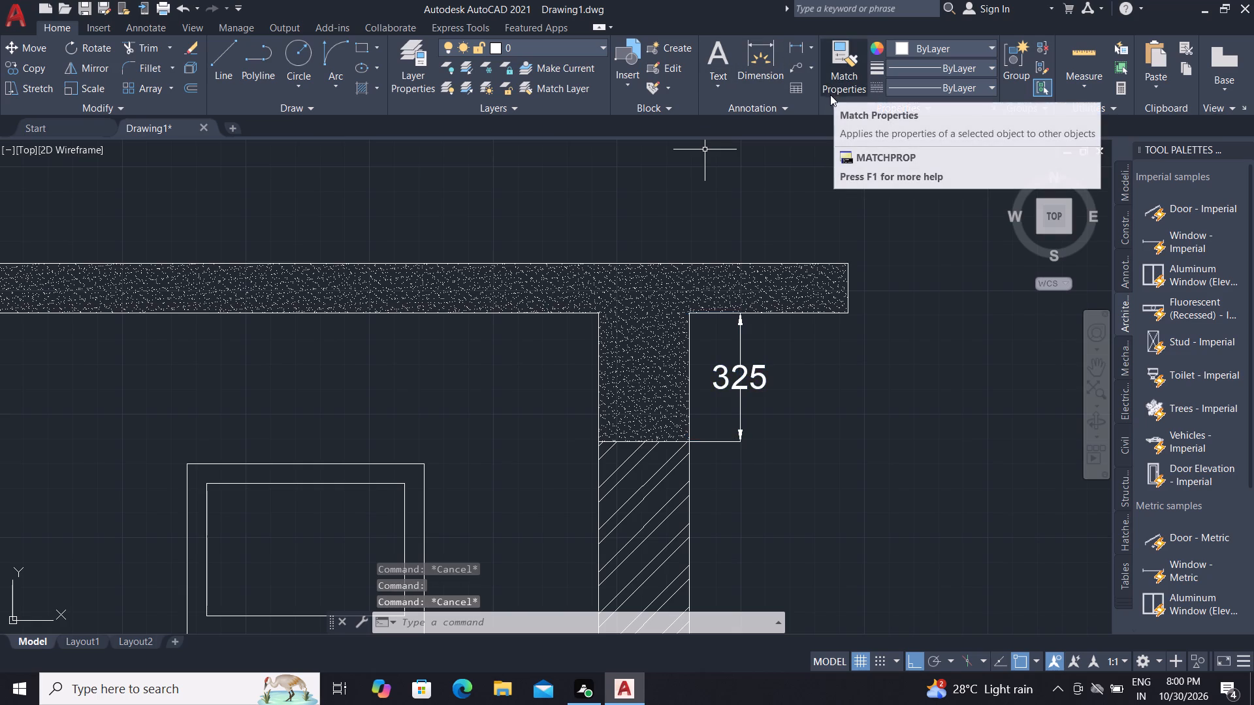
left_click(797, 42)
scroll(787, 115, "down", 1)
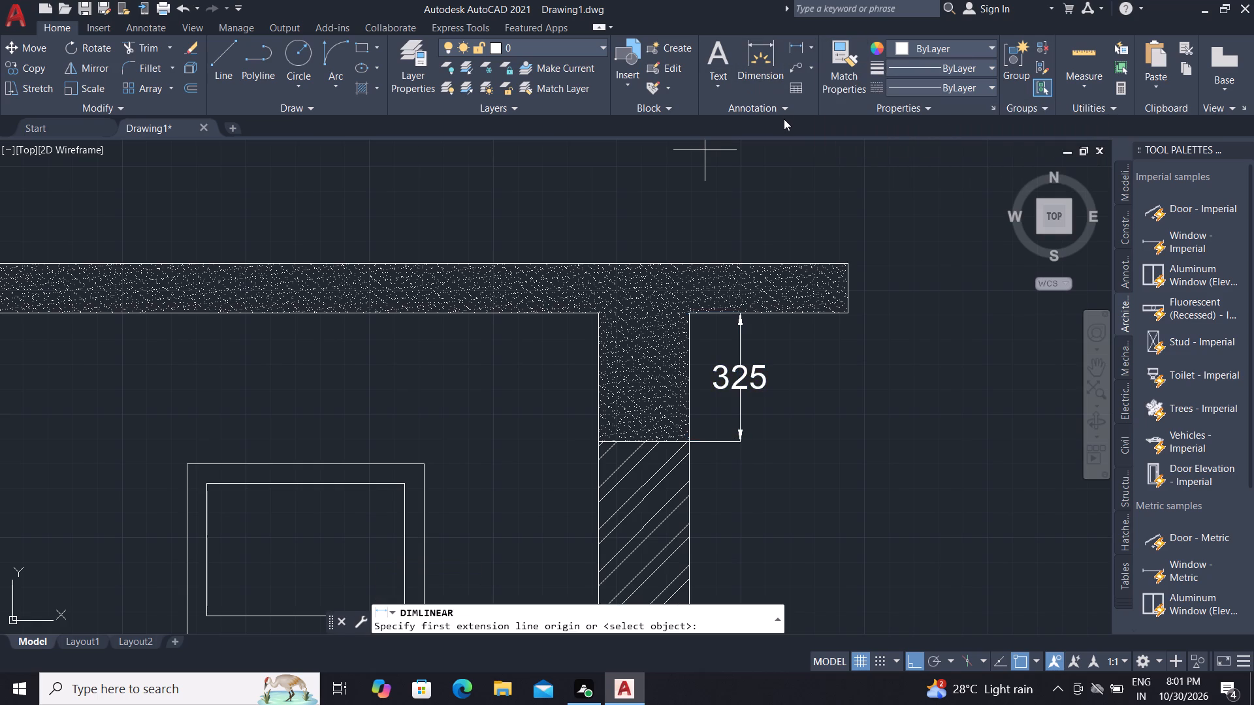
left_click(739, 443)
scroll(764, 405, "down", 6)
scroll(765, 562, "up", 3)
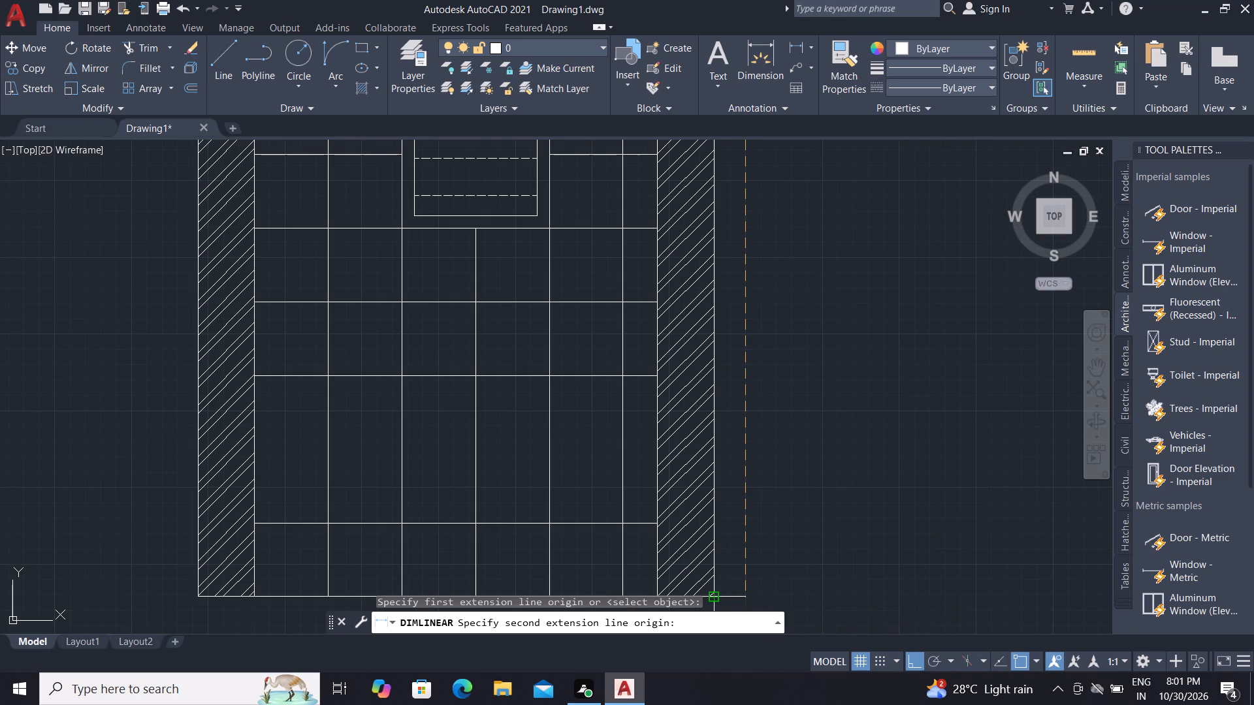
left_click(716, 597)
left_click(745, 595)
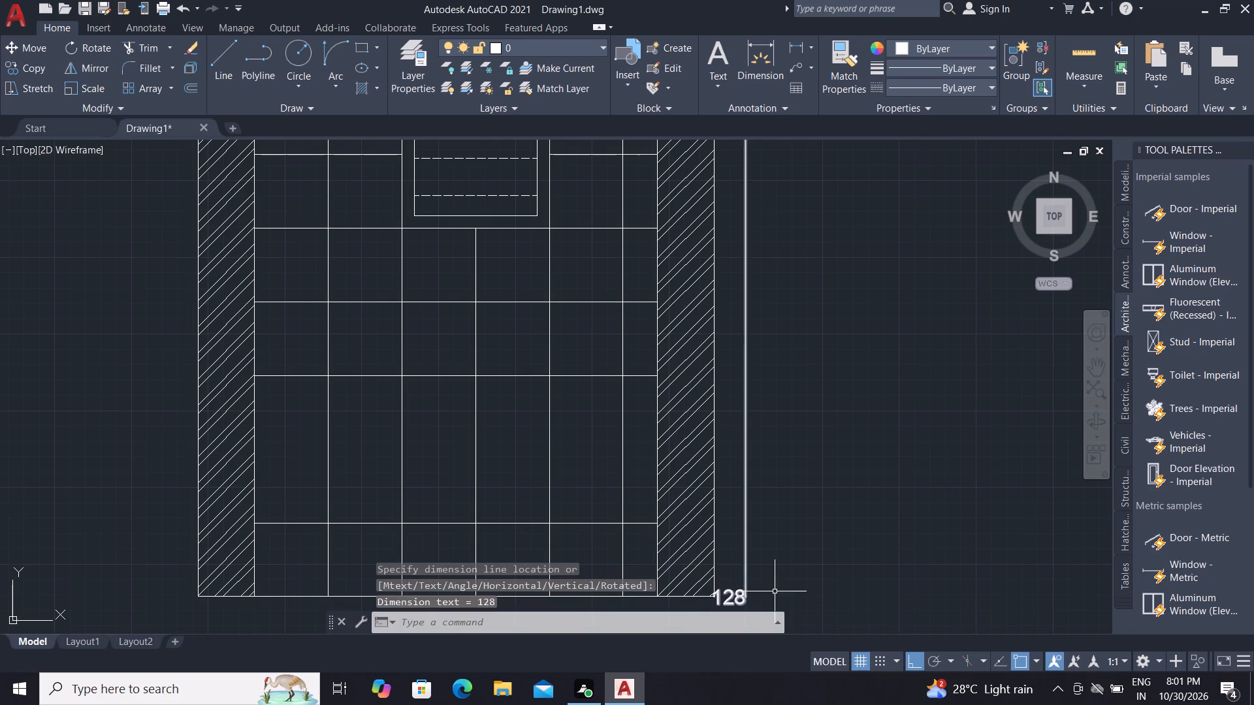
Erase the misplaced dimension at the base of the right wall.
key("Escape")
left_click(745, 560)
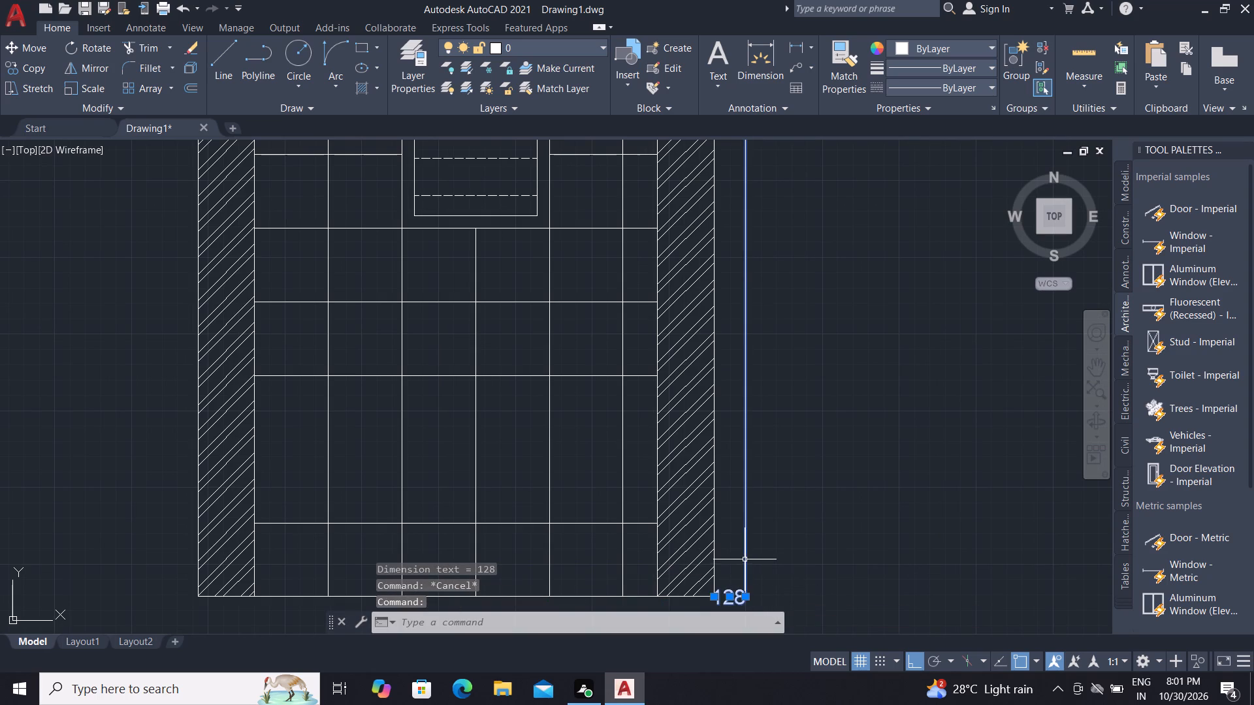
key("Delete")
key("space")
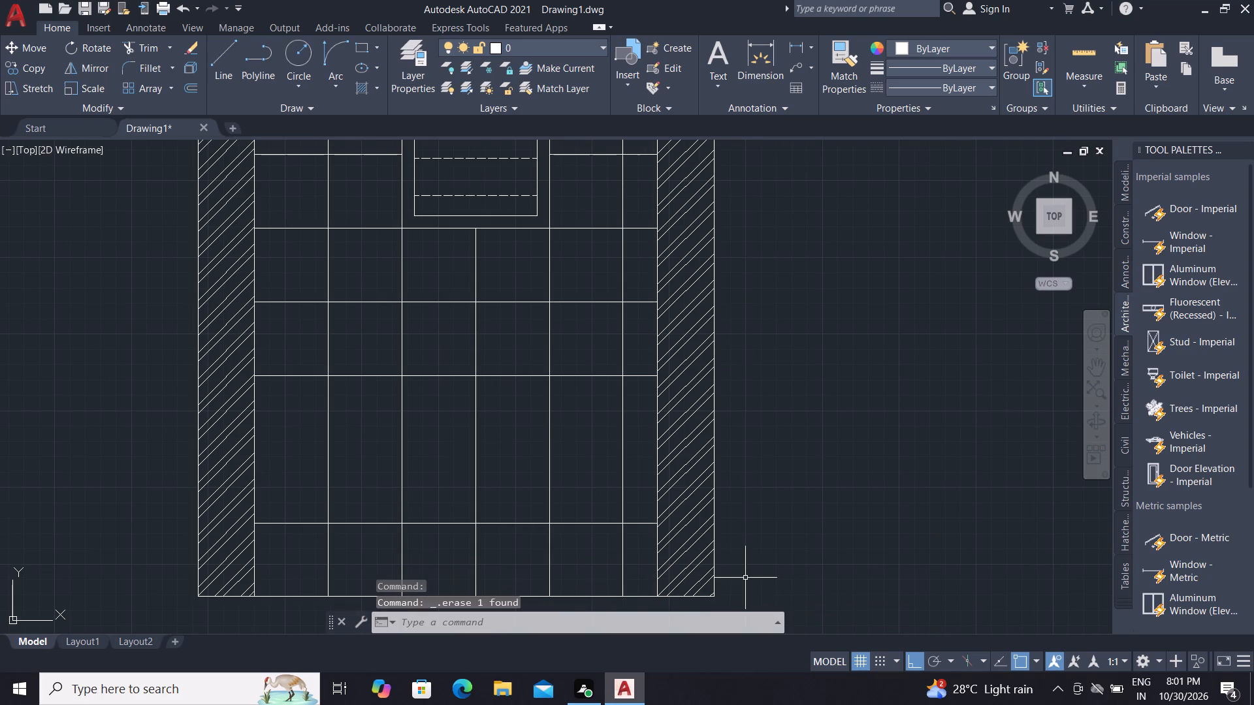
Add a vertical linear dimension for the right wall's height, from its base to the beam's underside, in line with the beam dimension.
left_click(793, 44)
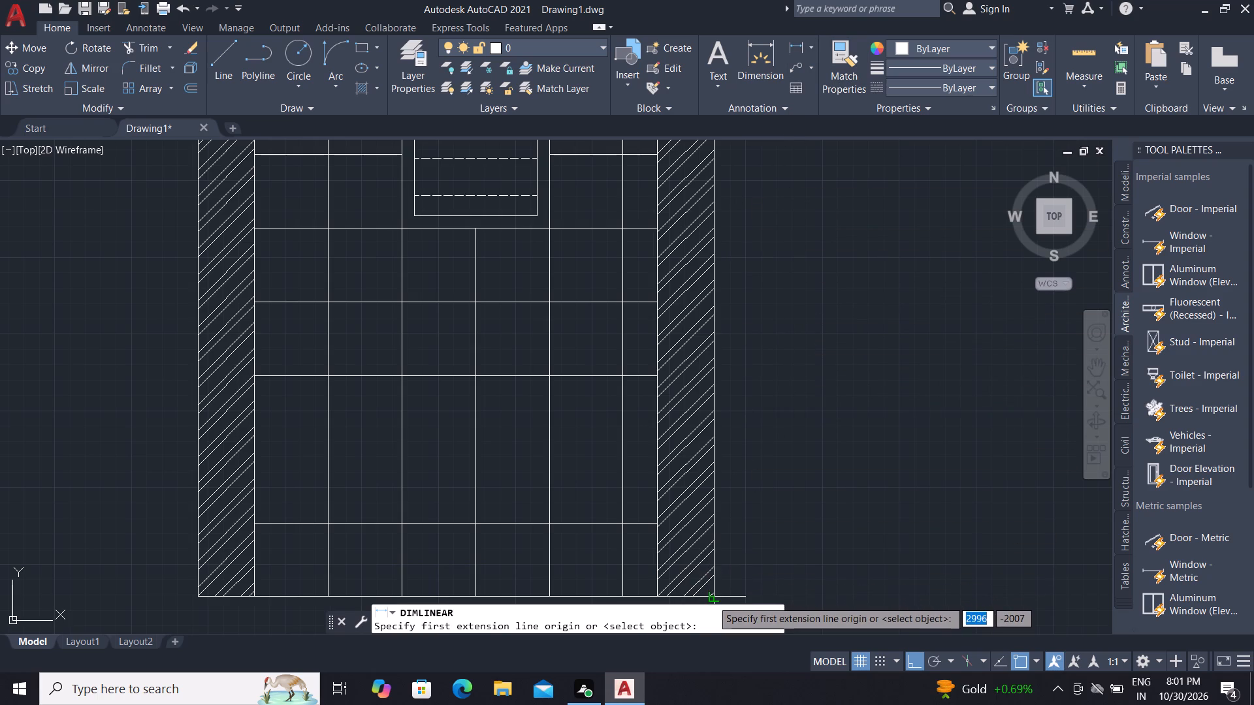
left_click(785, 597)
scroll(788, 576, "down", 3)
scroll(777, 403, "up", 2)
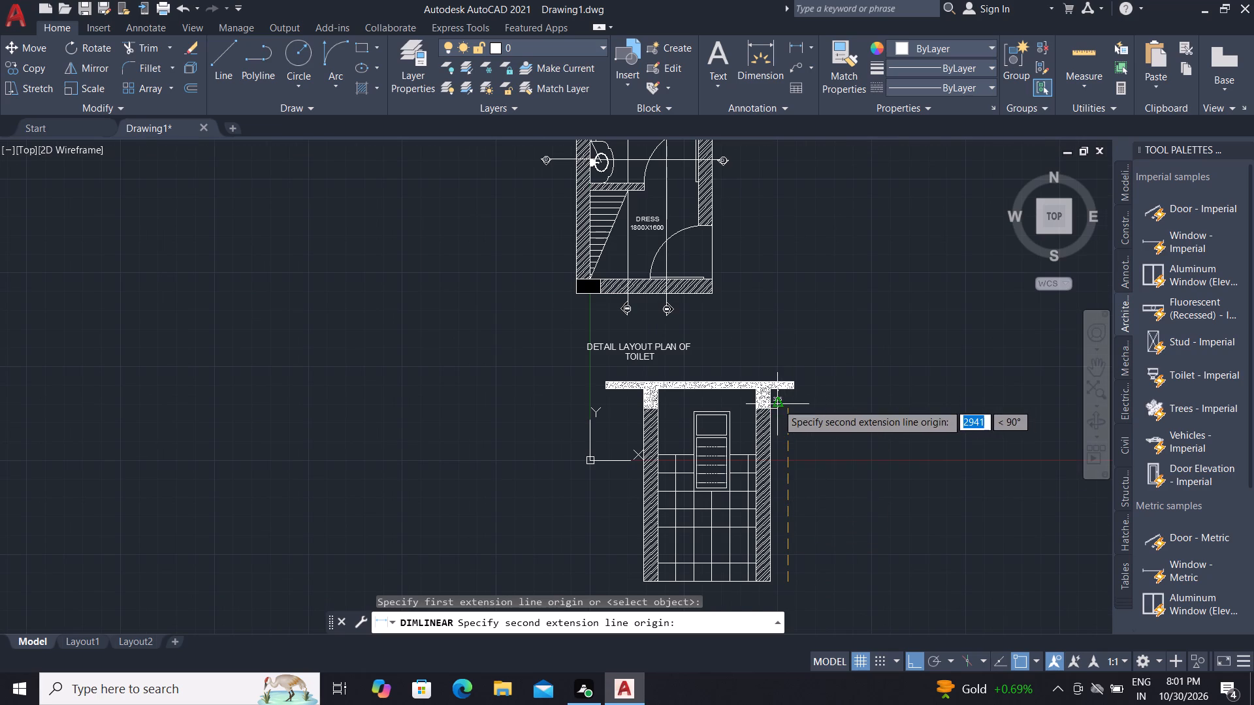
scroll(777, 403, "up", 2)
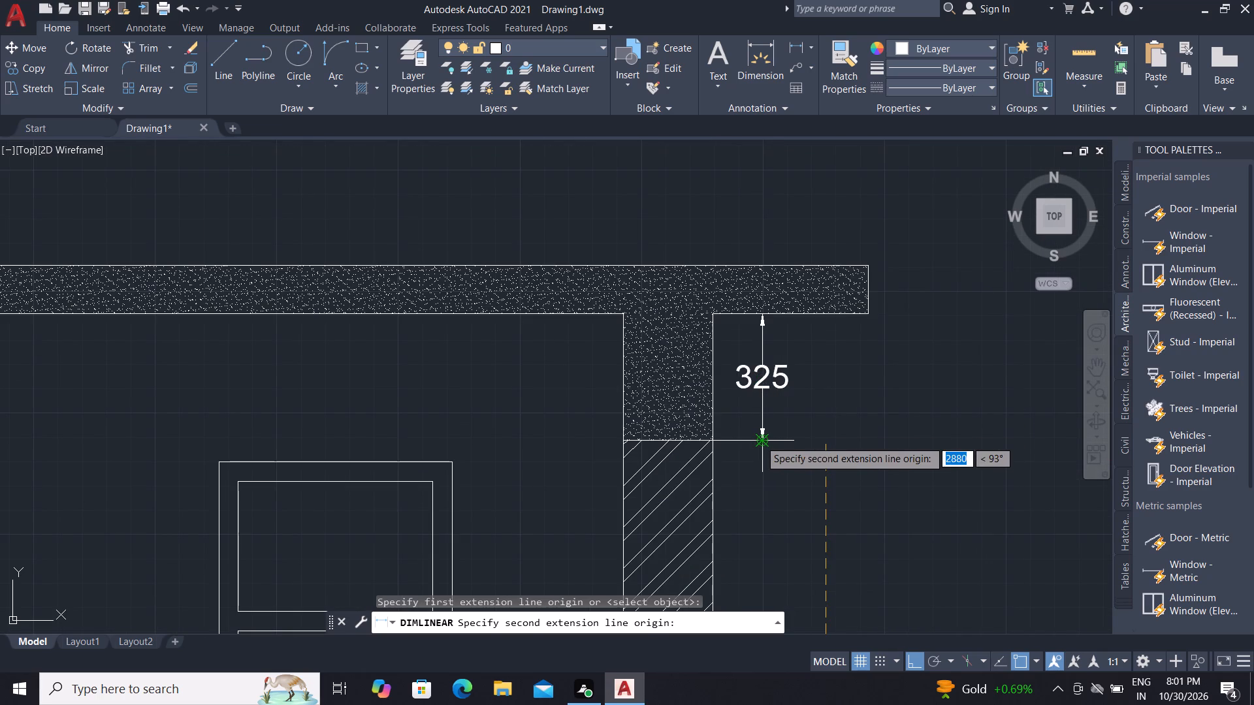
left_click(779, 440)
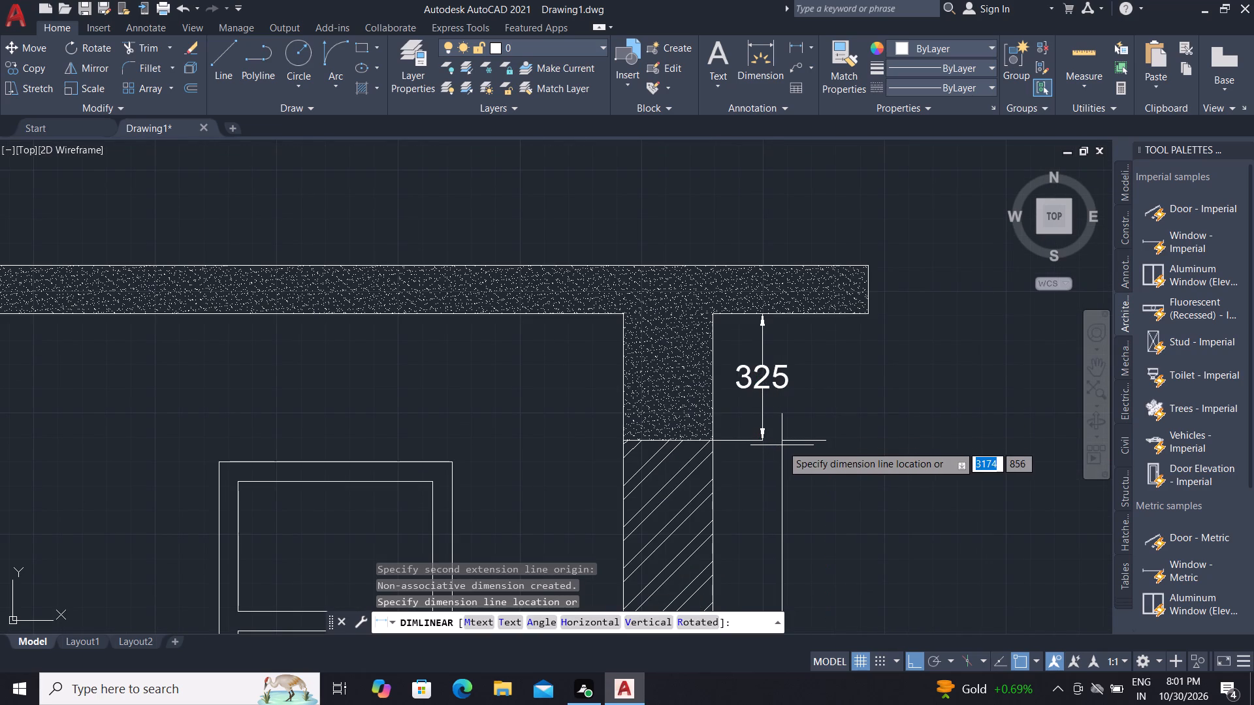
left_click(758, 442)
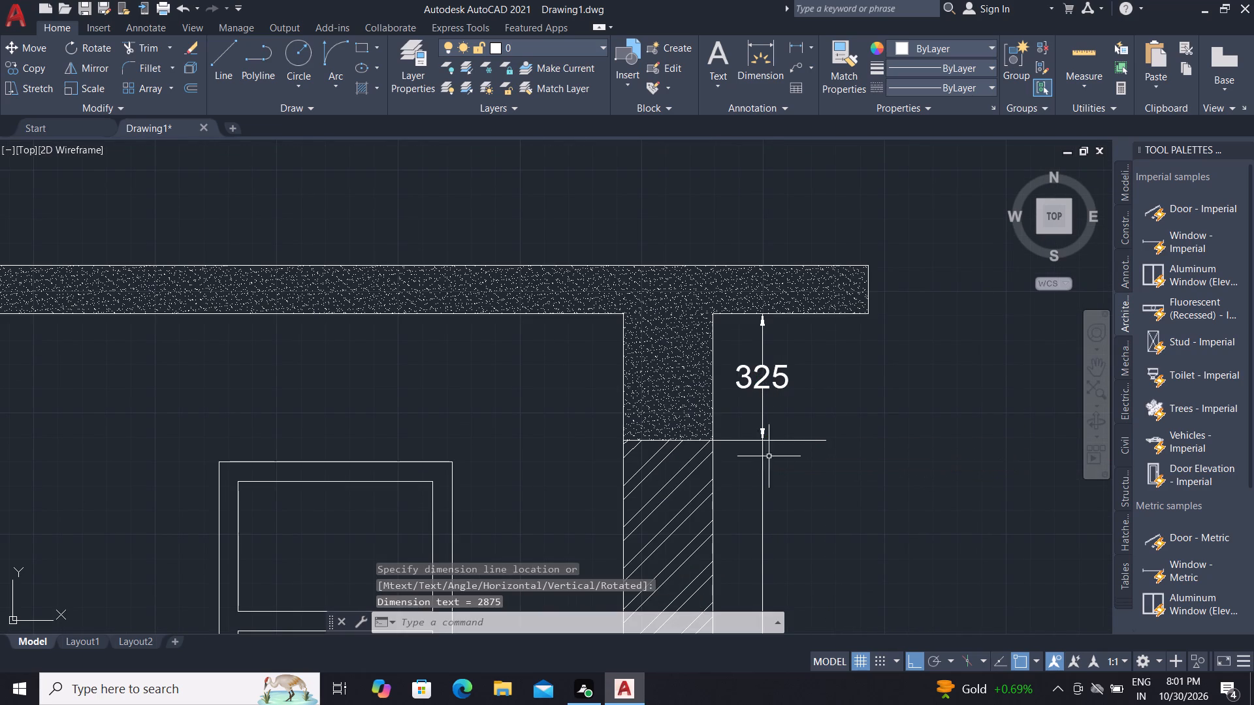
scroll(773, 458, "down", 5)
scroll(782, 455, "up", 3)
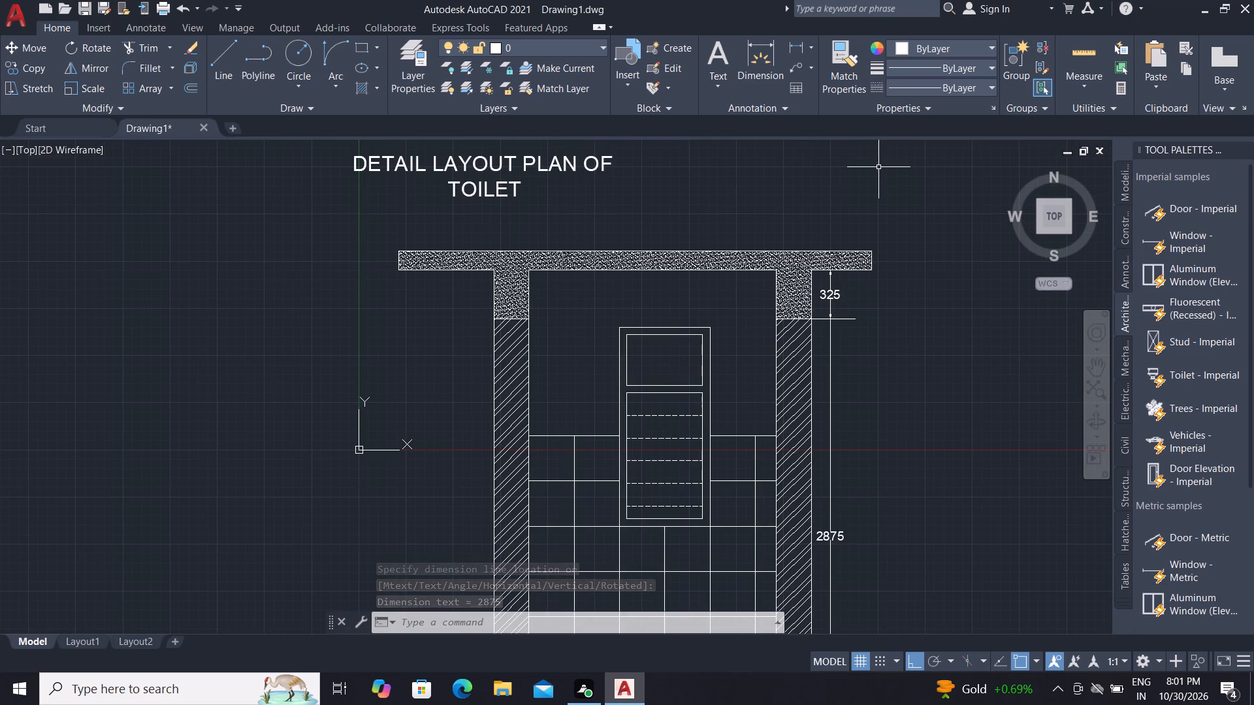
Match the right wall's height dimension to the properties of the 325 beam dimension above it.
left_click(844, 46)
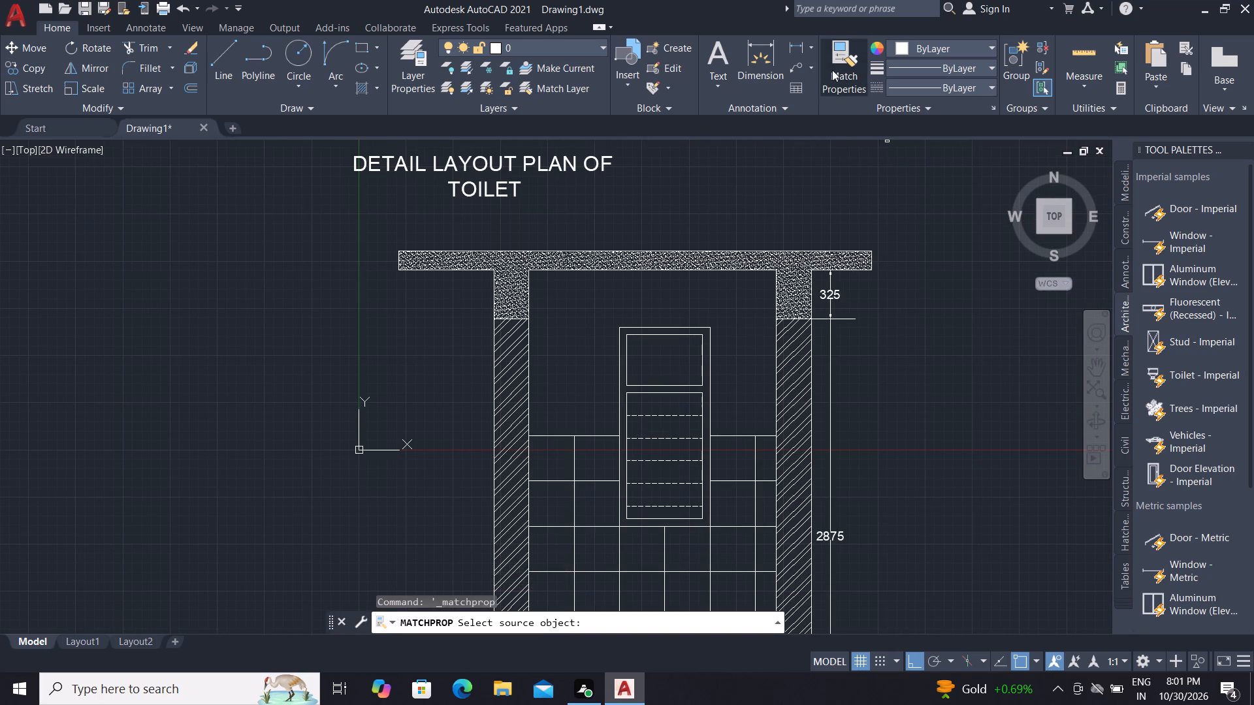
left_click(827, 293)
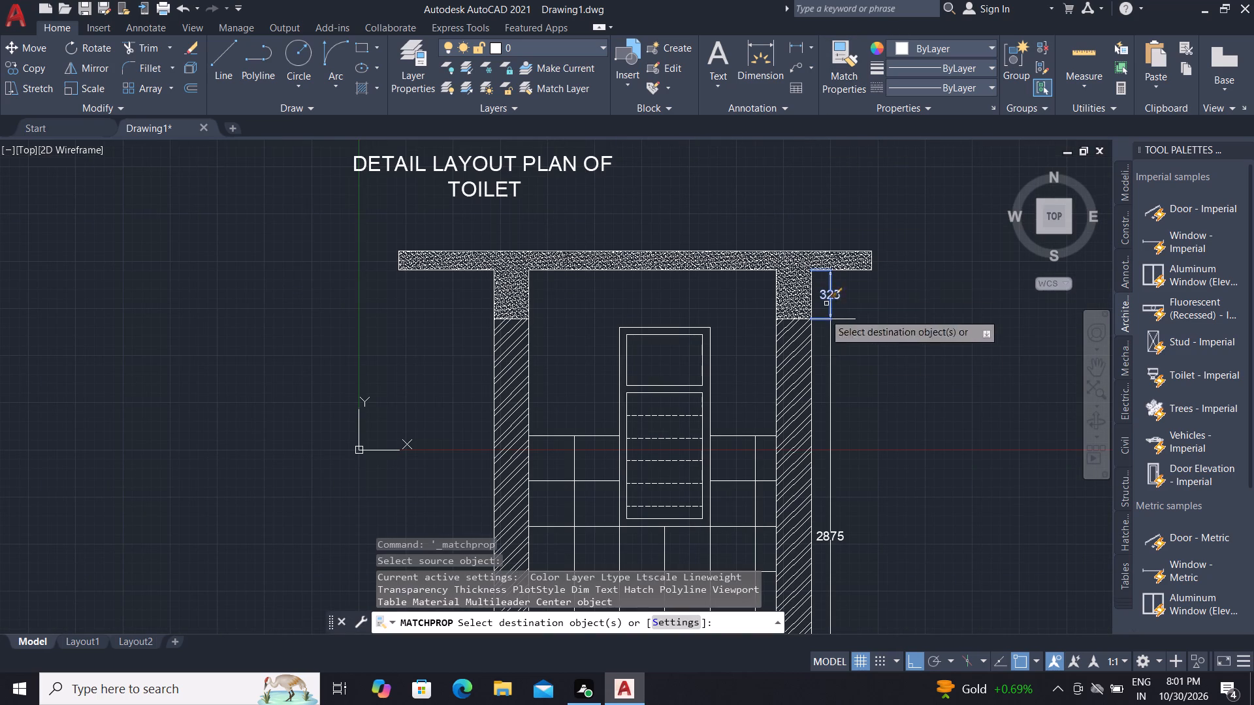
left_click(830, 386)
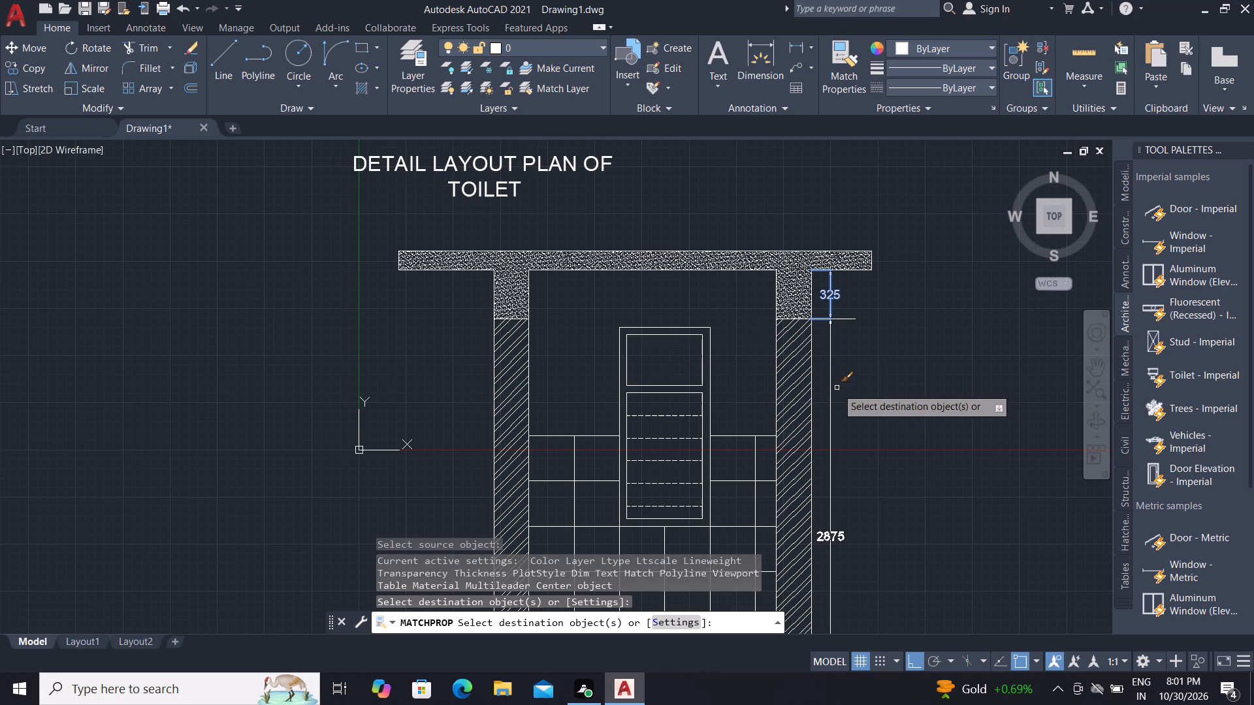
key("Escape")
key("Escape")
key("Escape")
key("Escape")
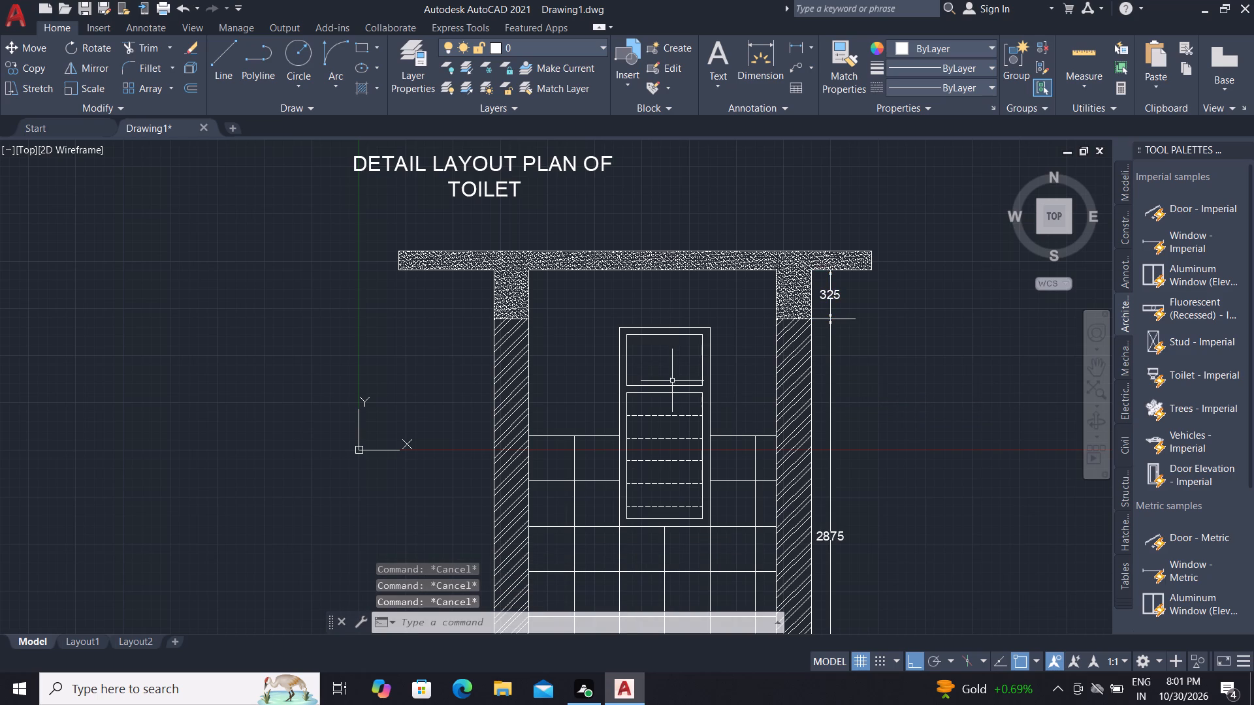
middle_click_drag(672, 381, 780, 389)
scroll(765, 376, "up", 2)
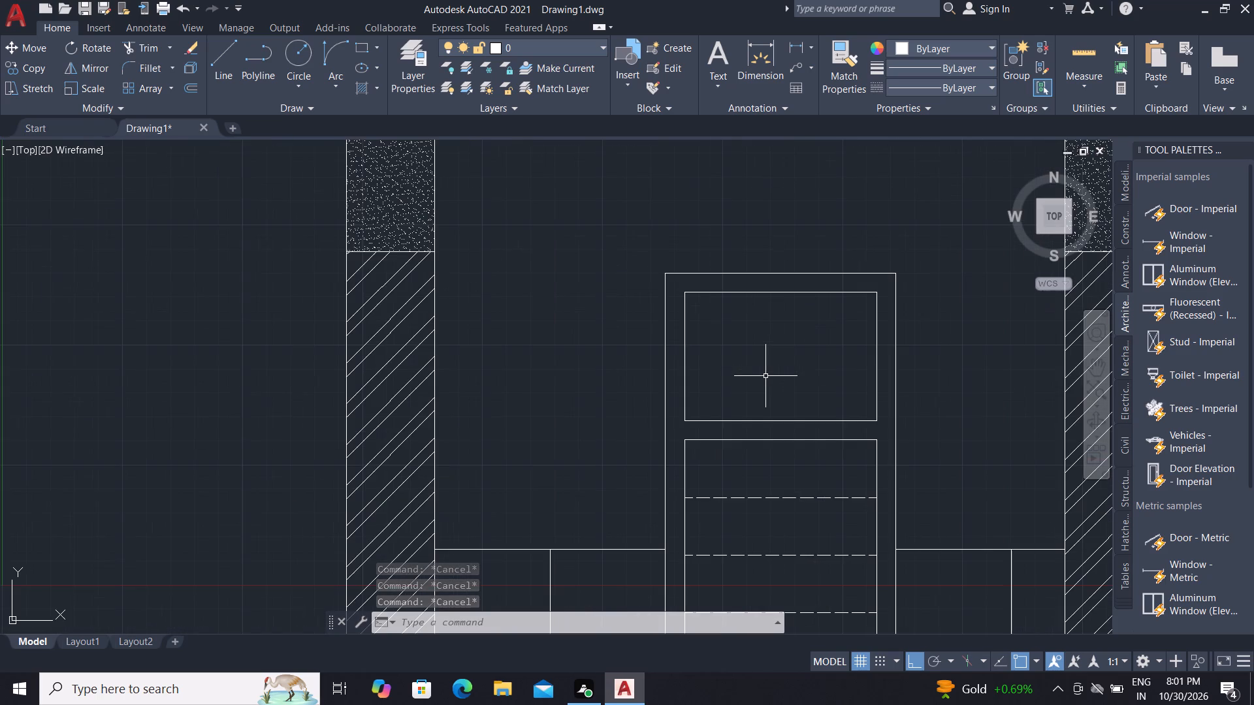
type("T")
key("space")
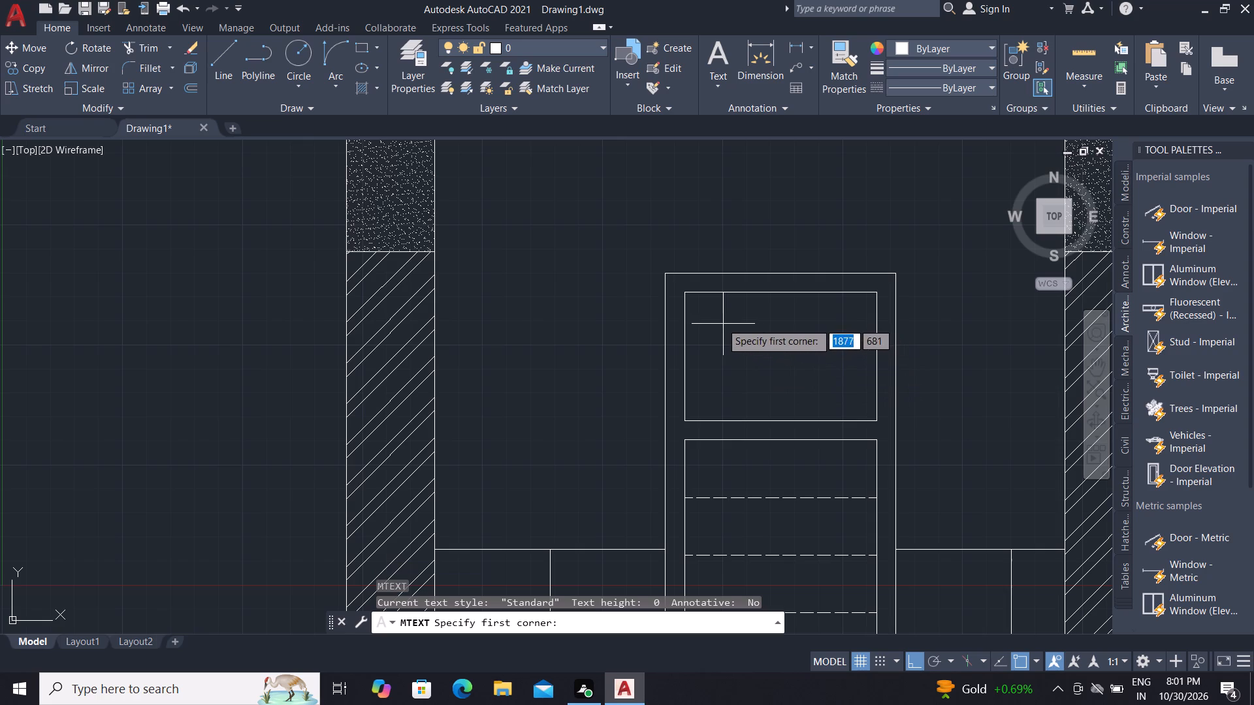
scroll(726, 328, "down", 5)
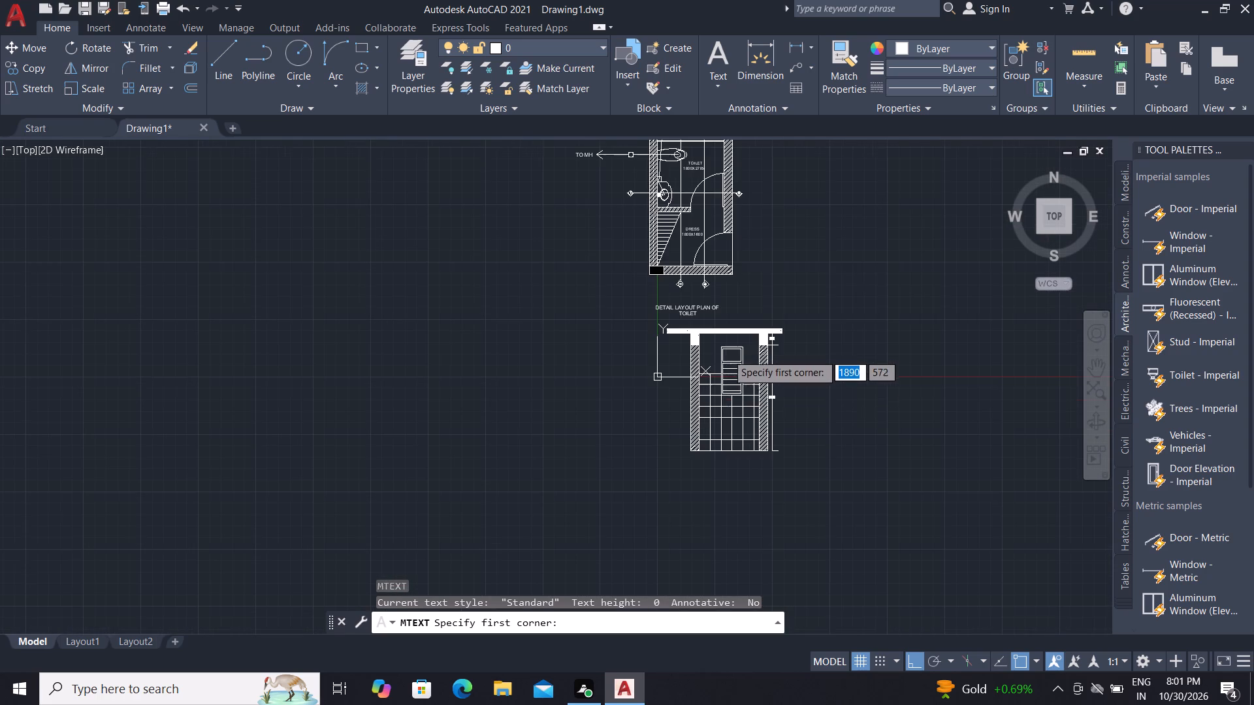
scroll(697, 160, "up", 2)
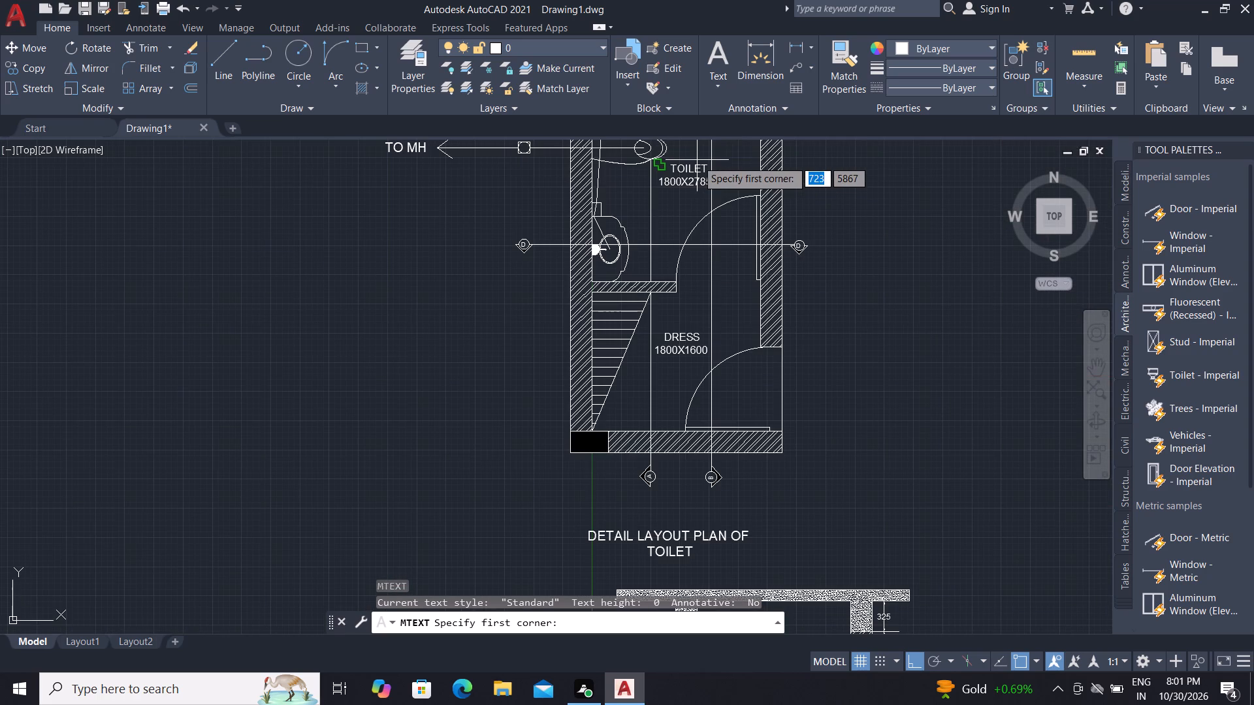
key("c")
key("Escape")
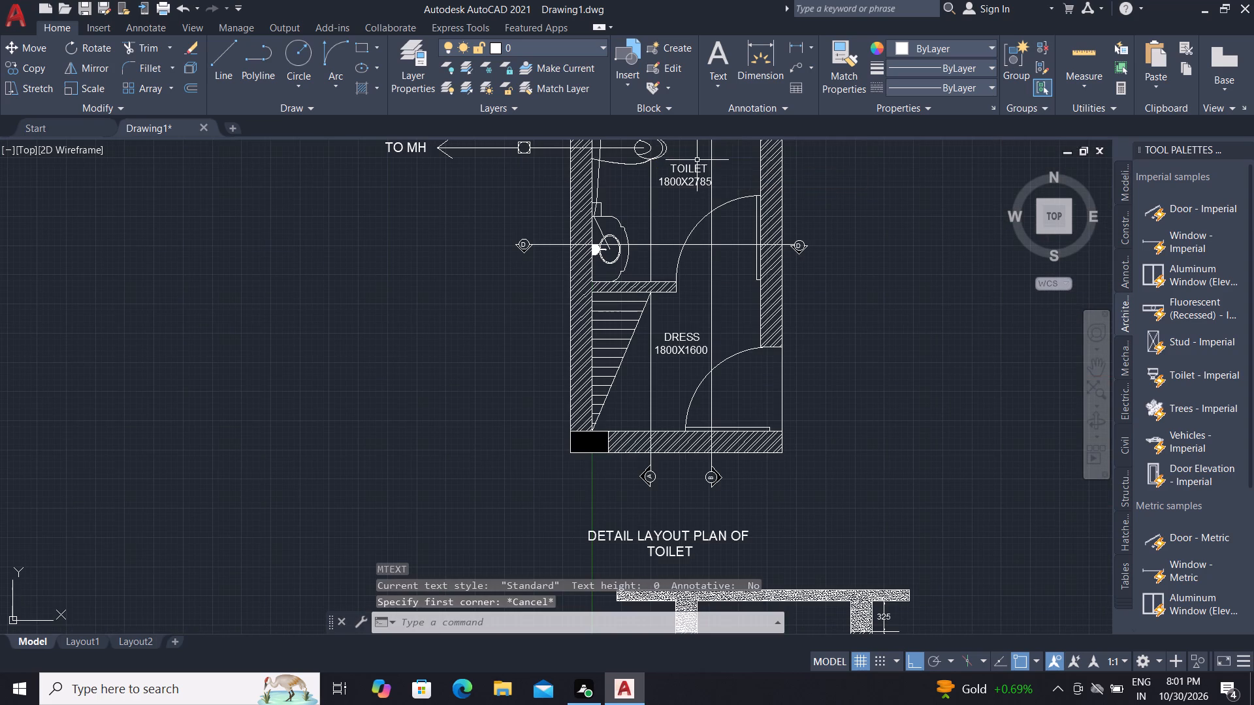
Copy the plan's TOILET 1800X2785 label into the upper pane of the section's window opening, with Ortho off.
type("CO")
key("space")
left_click(688, 168)
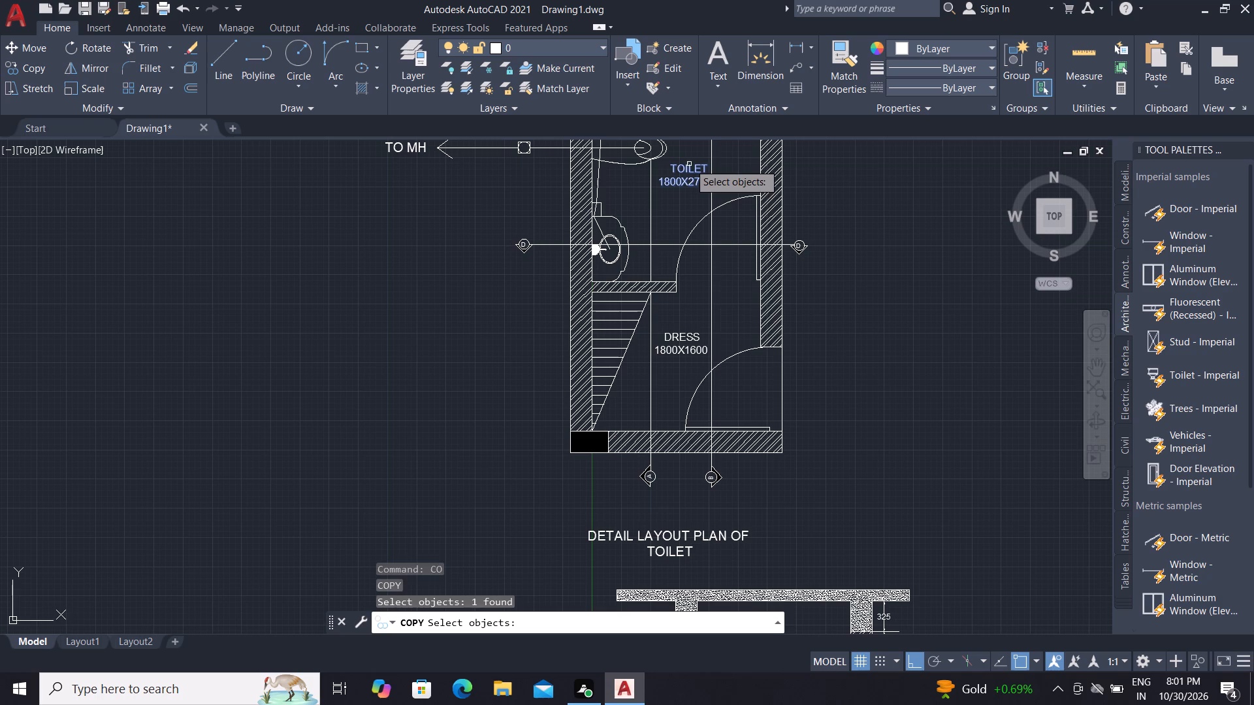
right_click(689, 163)
left_click(689, 163)
scroll(720, 177, "down", 2)
scroll(738, 354, "up", 1)
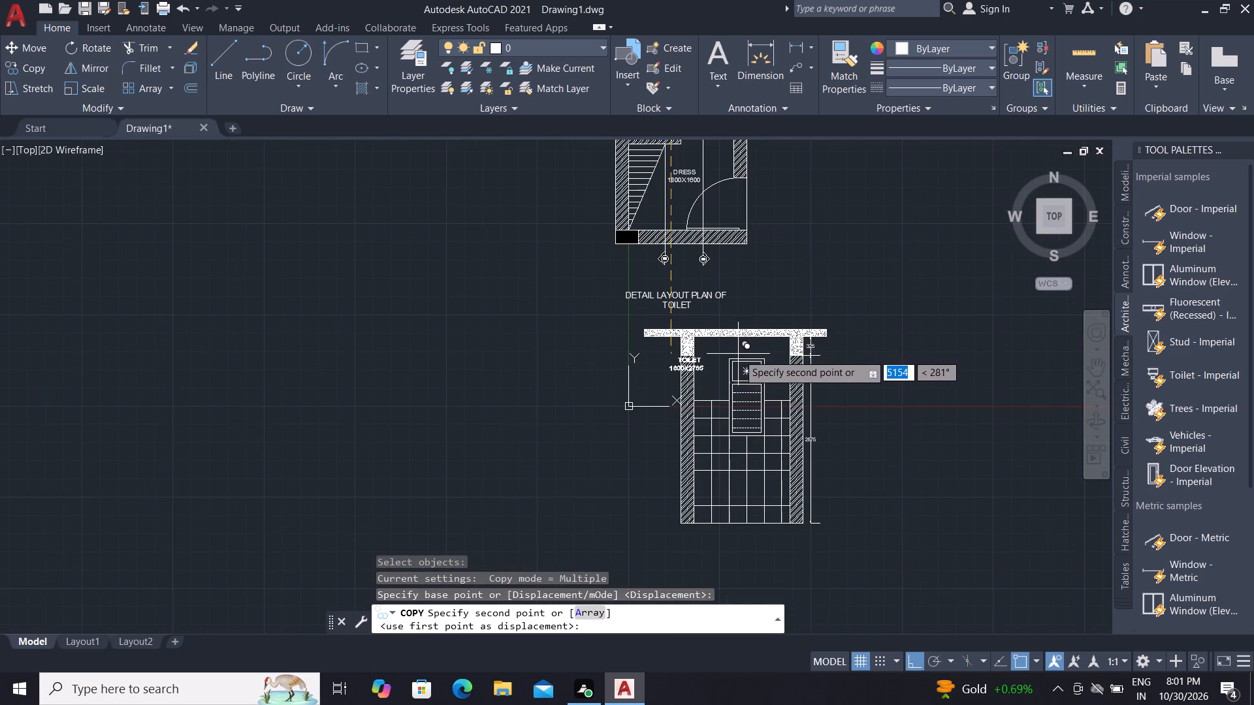
key("F8")
scroll(729, 360, "up", 3)
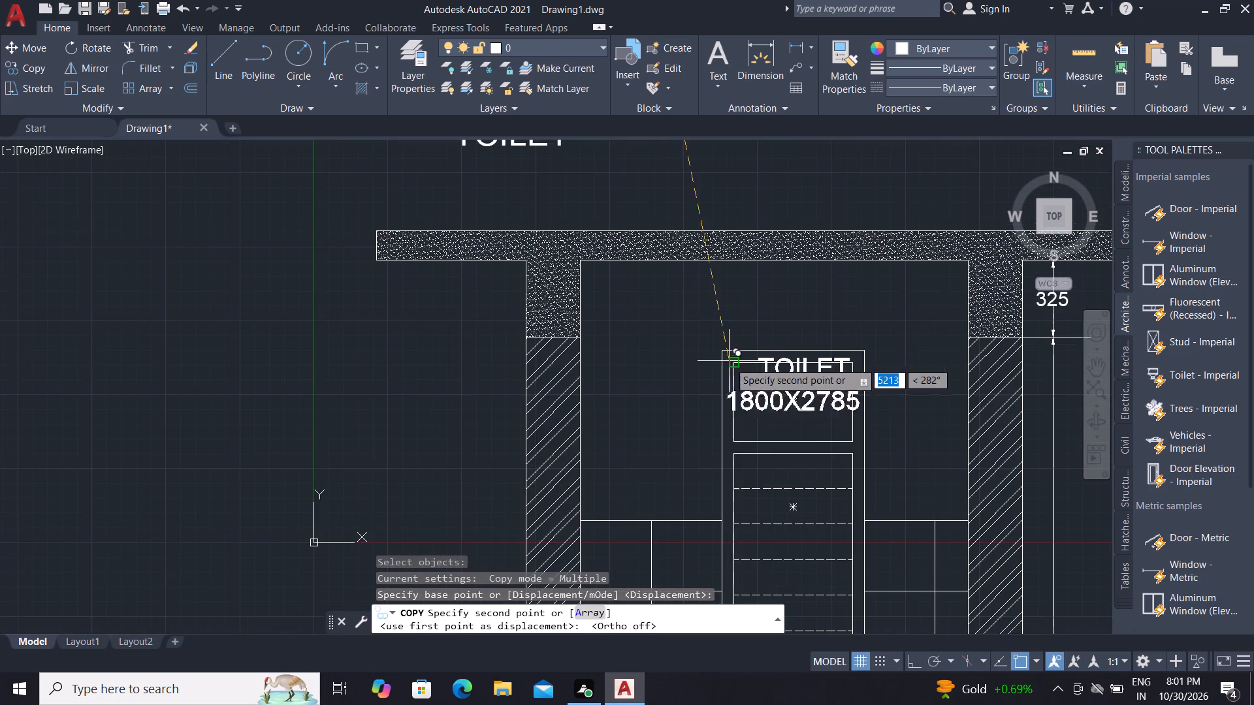
scroll(739, 395, "up", 2)
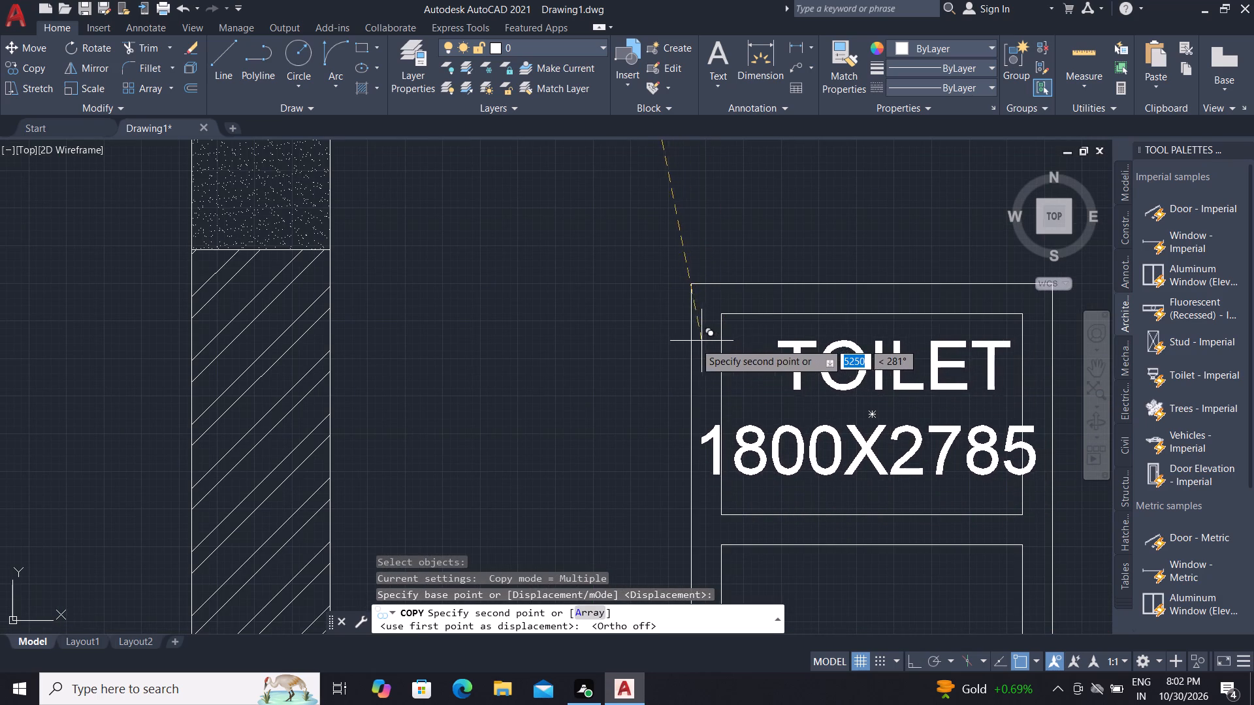
left_click(689, 345)
key("Escape")
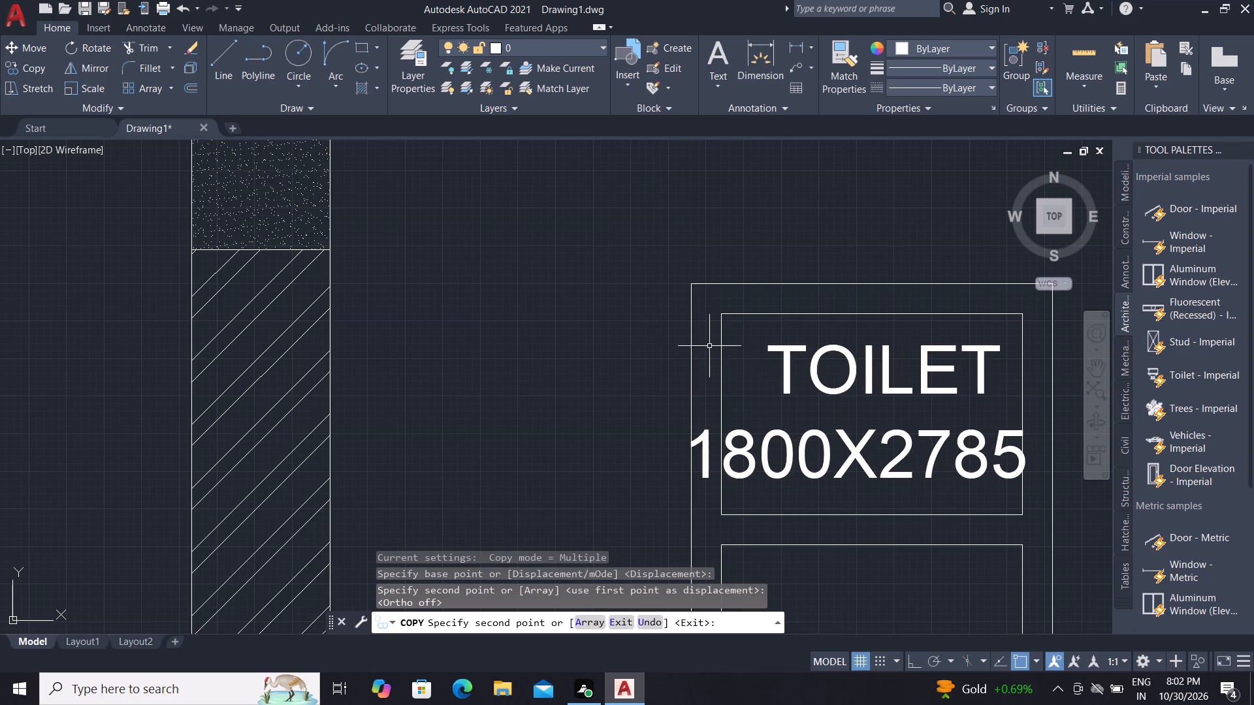
Replace the copied label's text in the upper pane with EX and FAN on two indented lines.
double_click(784, 363)
left_click(780, 358)
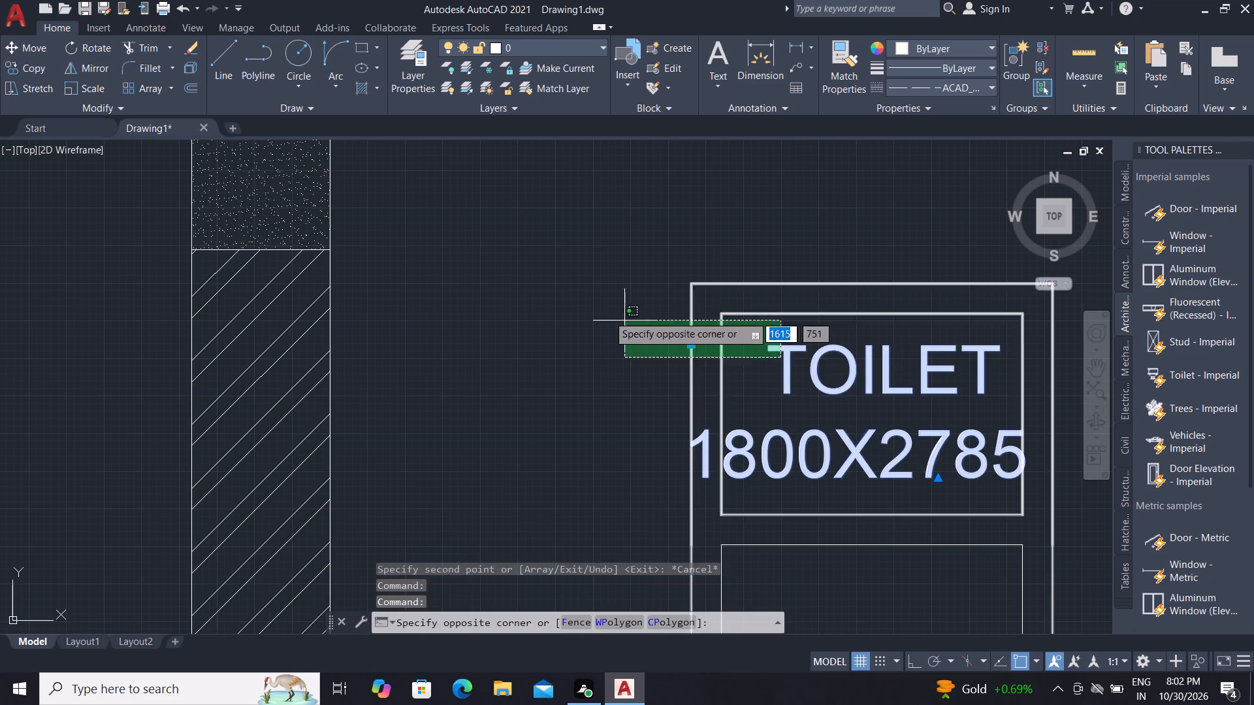
scroll(608, 315, "down", 2)
key("Escape")
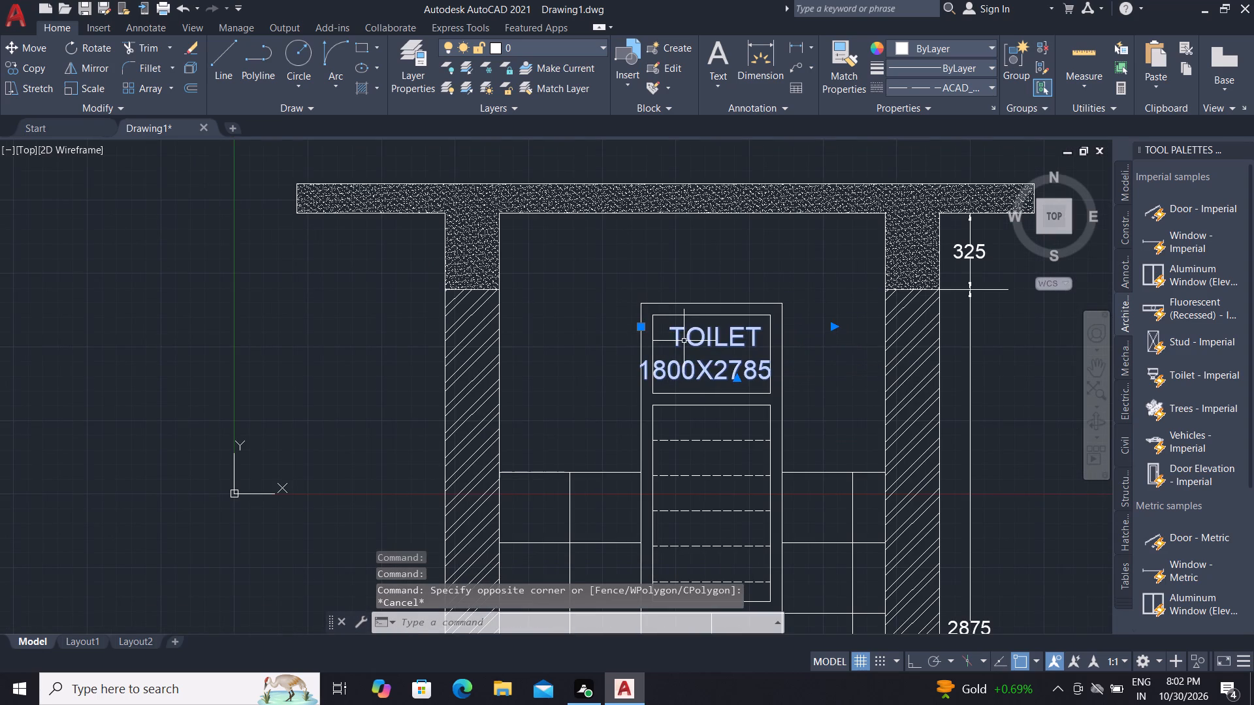
left_click(675, 336)
double_click(675, 336)
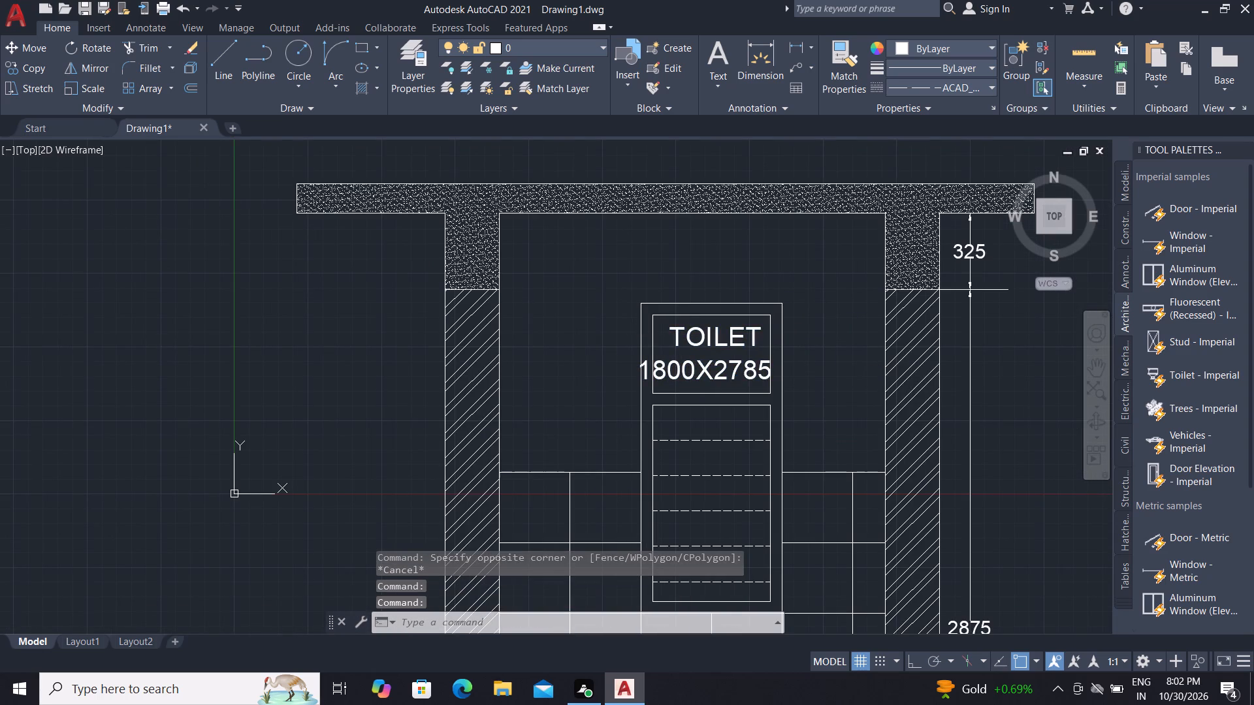
key("BackSpace")
key("BackSpace")
key("BackSpace")
key("BackSpace")
key("BackSpace")
key("BackSpace")
key("BackSpace")
key("BackSpace")
key("BackSpace")
key("BackSpace")
key("BackSpace")
key("BackSpace")
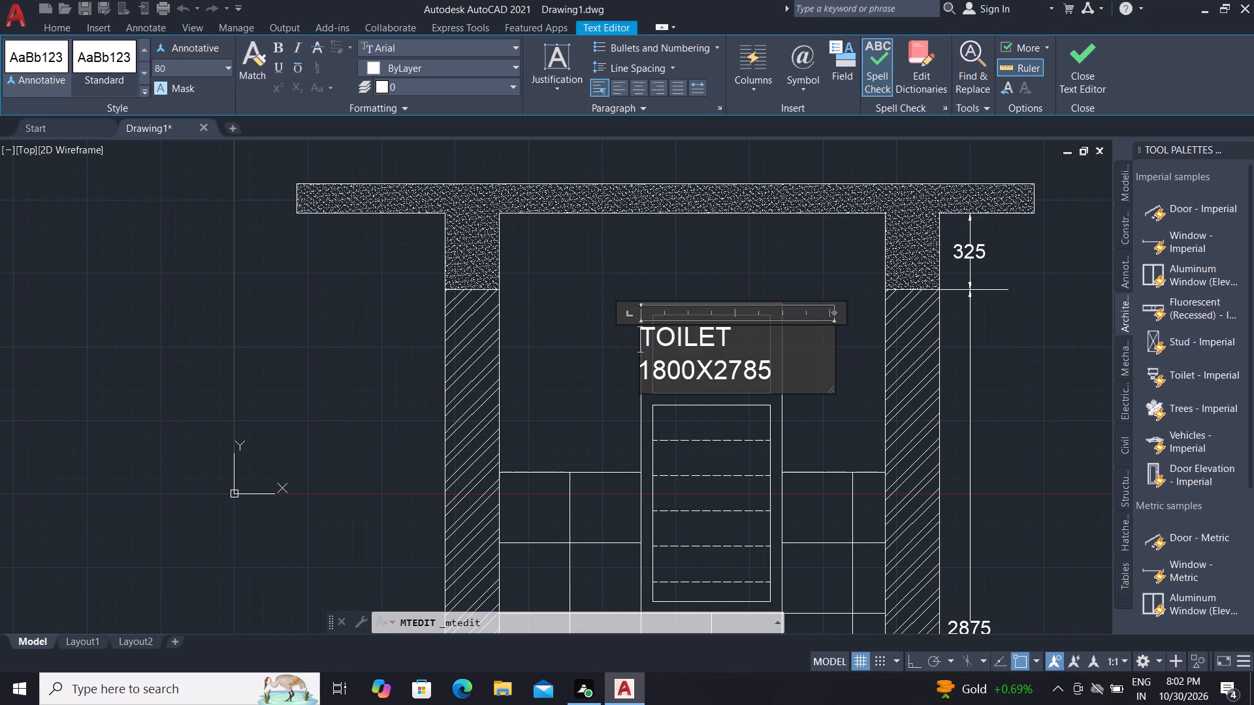
left_click(798, 384)
key("BackSpace")
key("BackSpace")
key("BackSpace")
key("BackSpace")
key("BackSpace")
key("BackSpace")
key("BackSpace")
key("BackSpace")
key("BackSpace")
key("BackSpace")
key("BackSpace")
key("BackSpace")
key("BackSpace")
key("BackSpace")
key("BackSpace")
key("BackSpace")
key("BackSpace")
key("BackSpace")
key("BackSpace")
key("BackSpace")
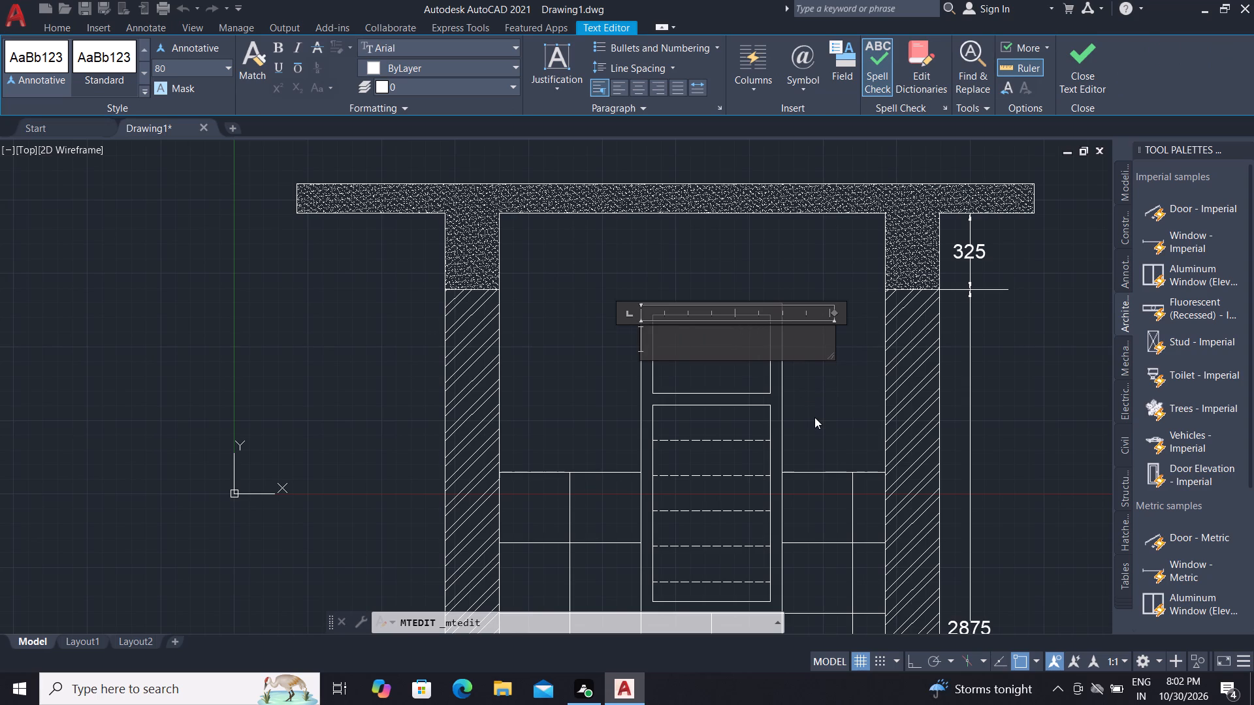
key("space")
key("space")
key("space")
key("space")
key("space")
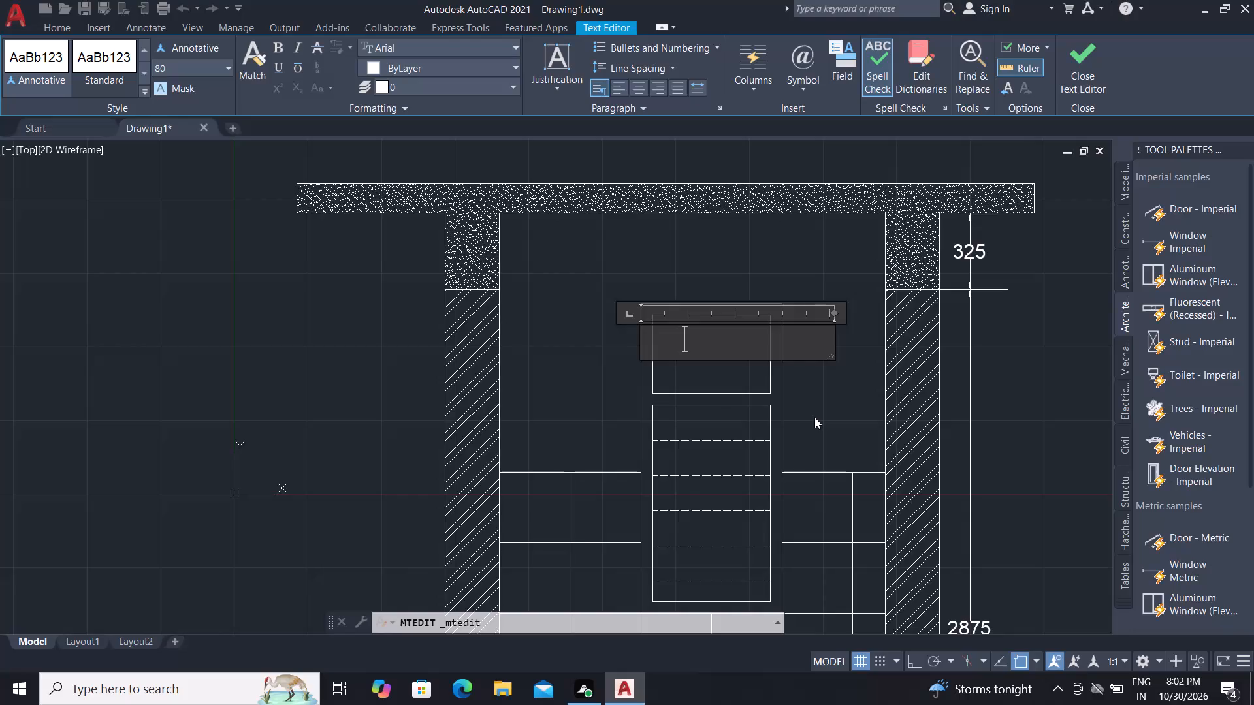
type("EX")
key("Return")
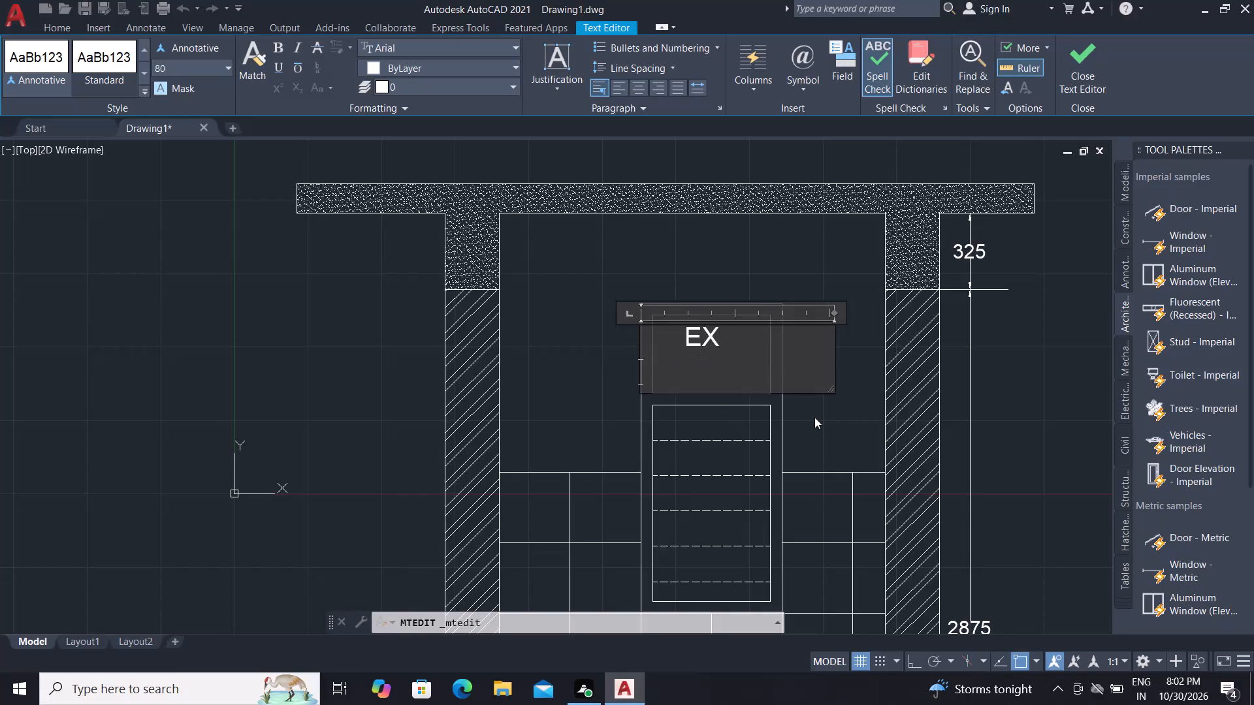
key("space")
key("space")
key("space")
key("space")
type("FA")
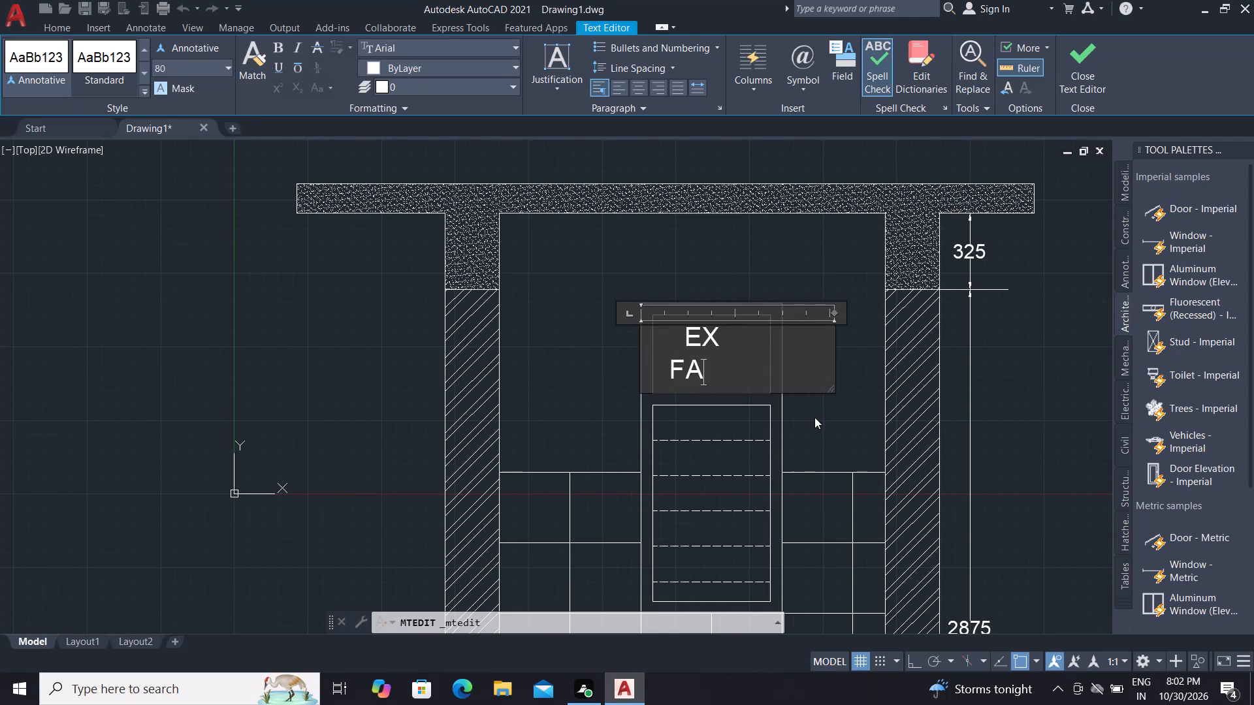
key("n")
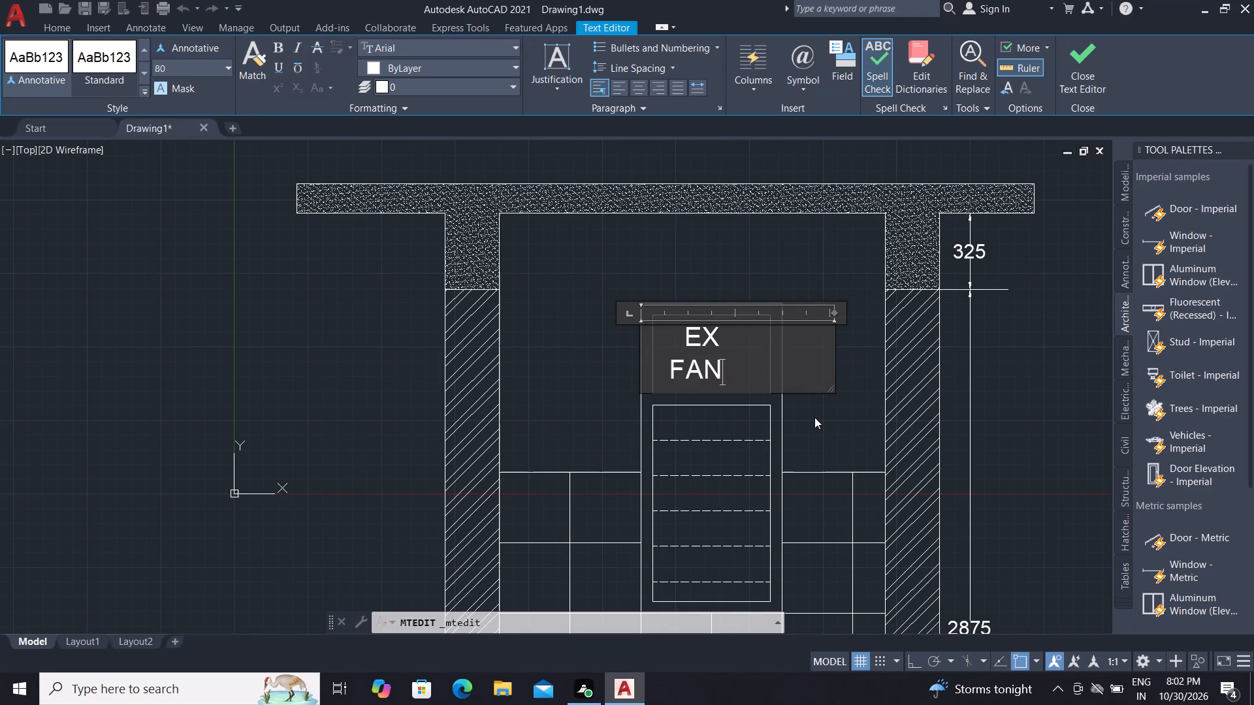
Shift FAN one space further in to centre it beneath EX, and save the text changes.
left_click(664, 369)
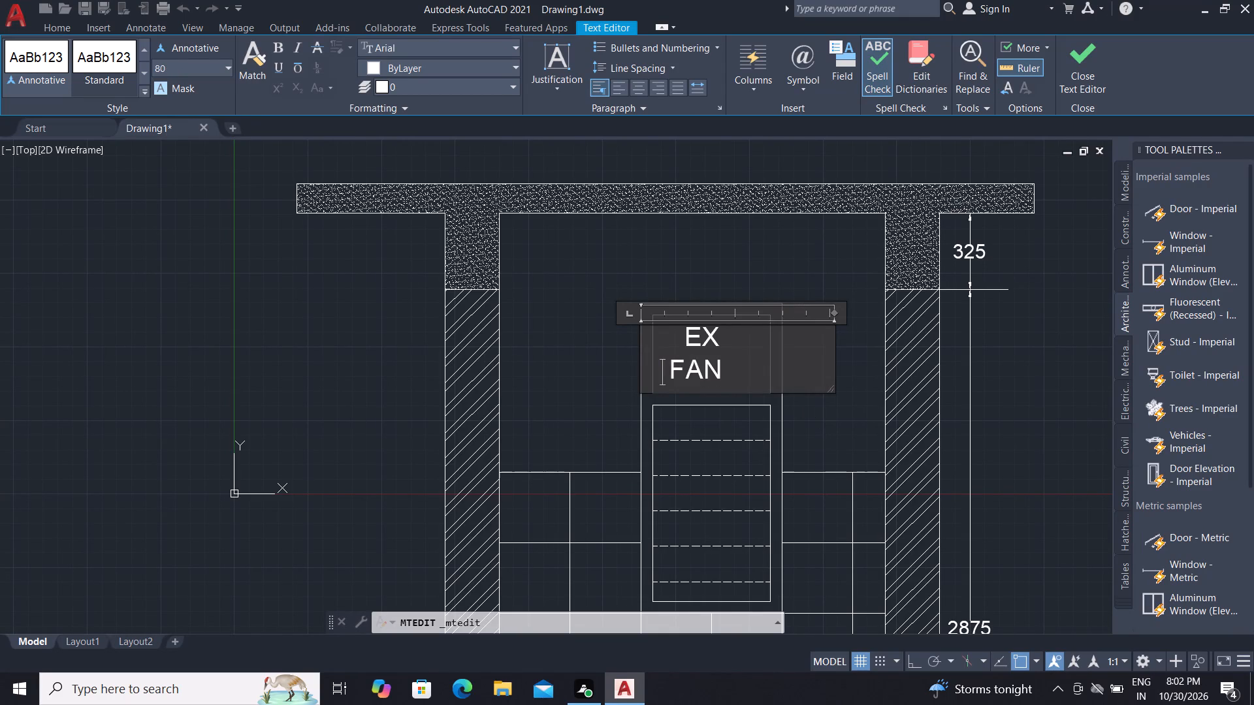
key("space")
key("space")
key("space")
key("space")
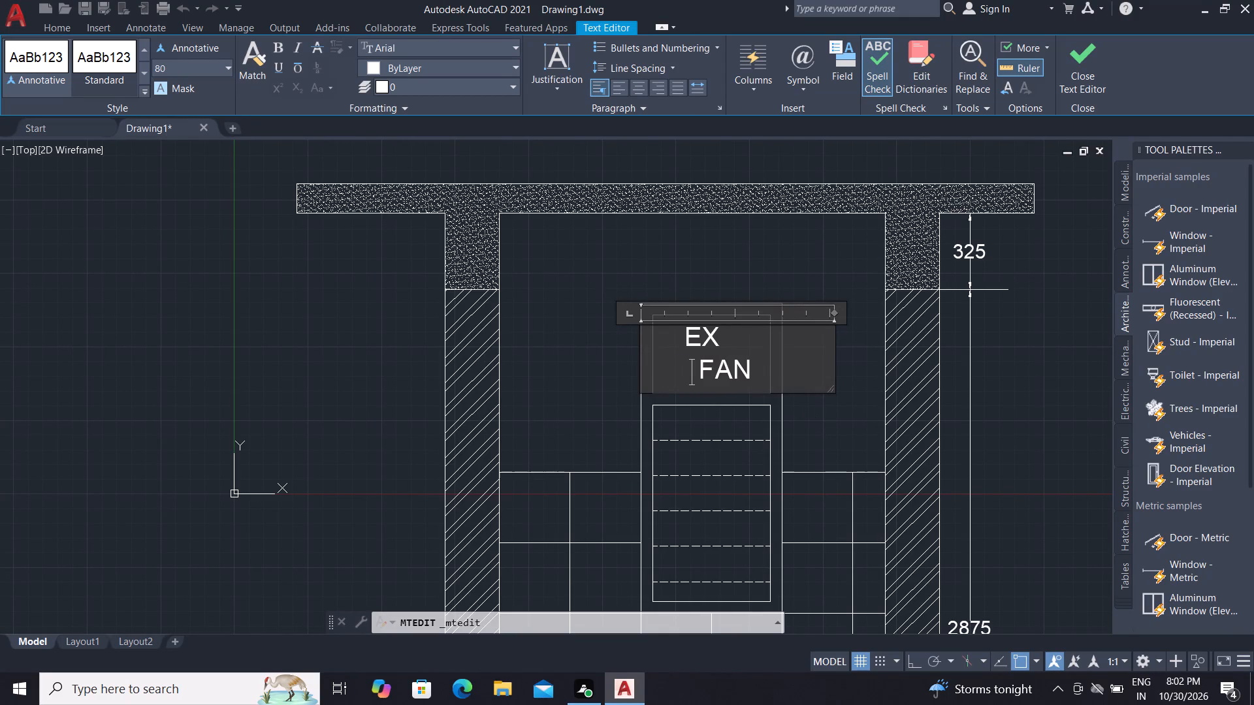
key("BackSpace")
key("BackSpace")
key("BackSpace")
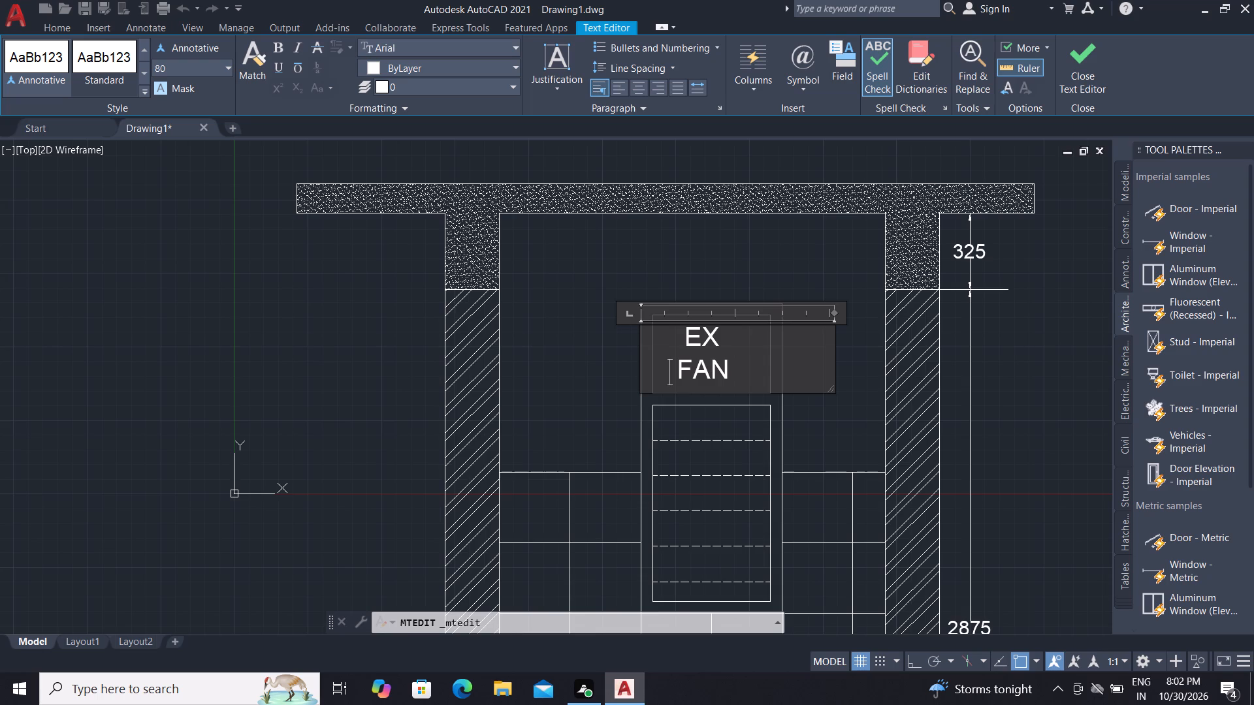
key("Escape")
left_click(636, 349)
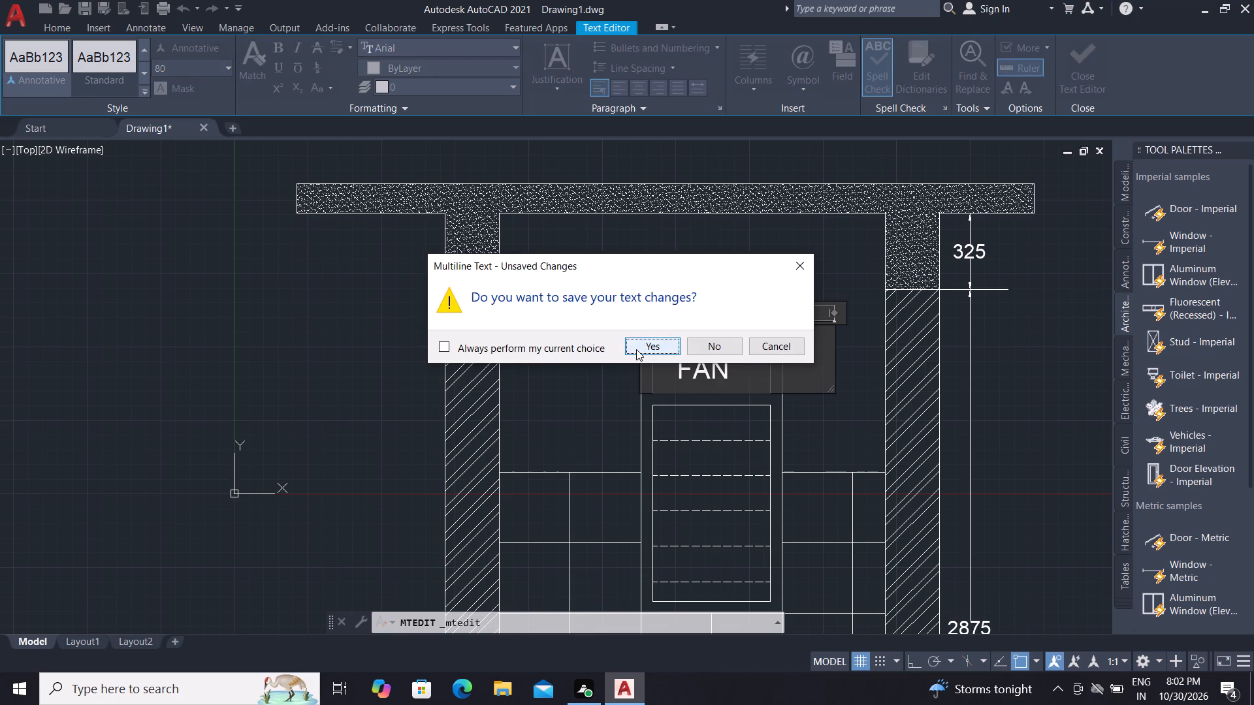
left_click(611, 364)
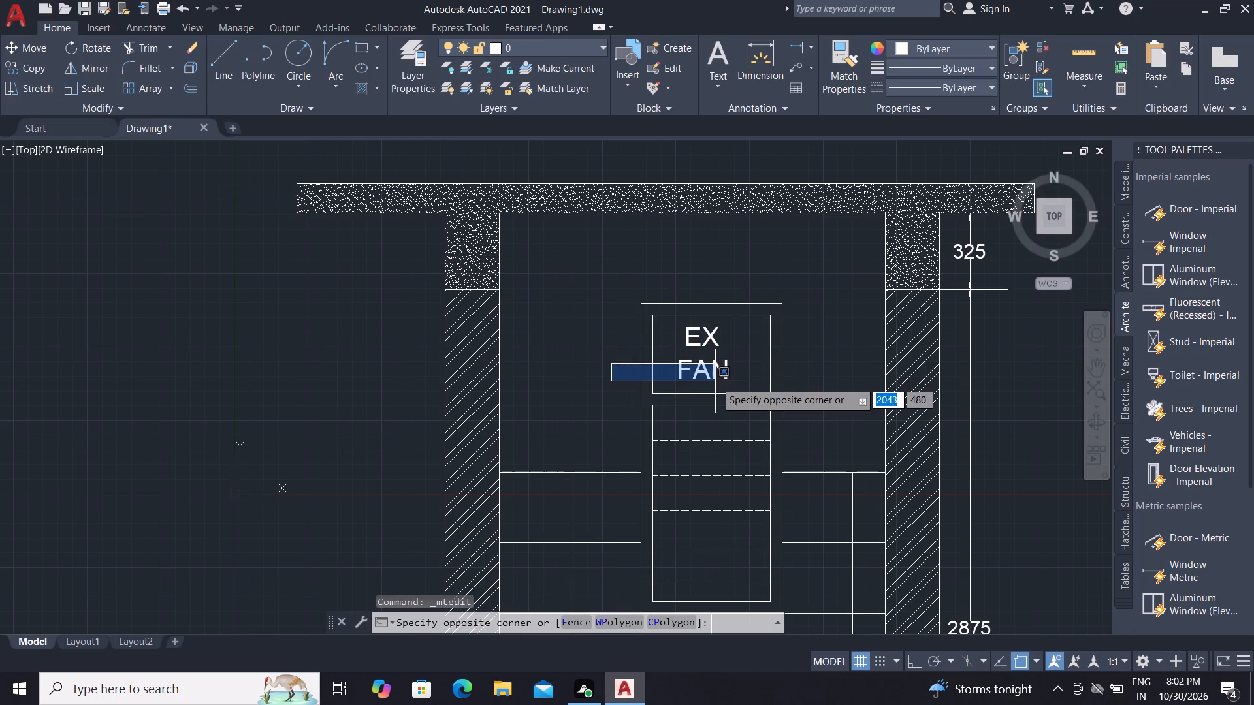
key("Escape")
key("Escape")
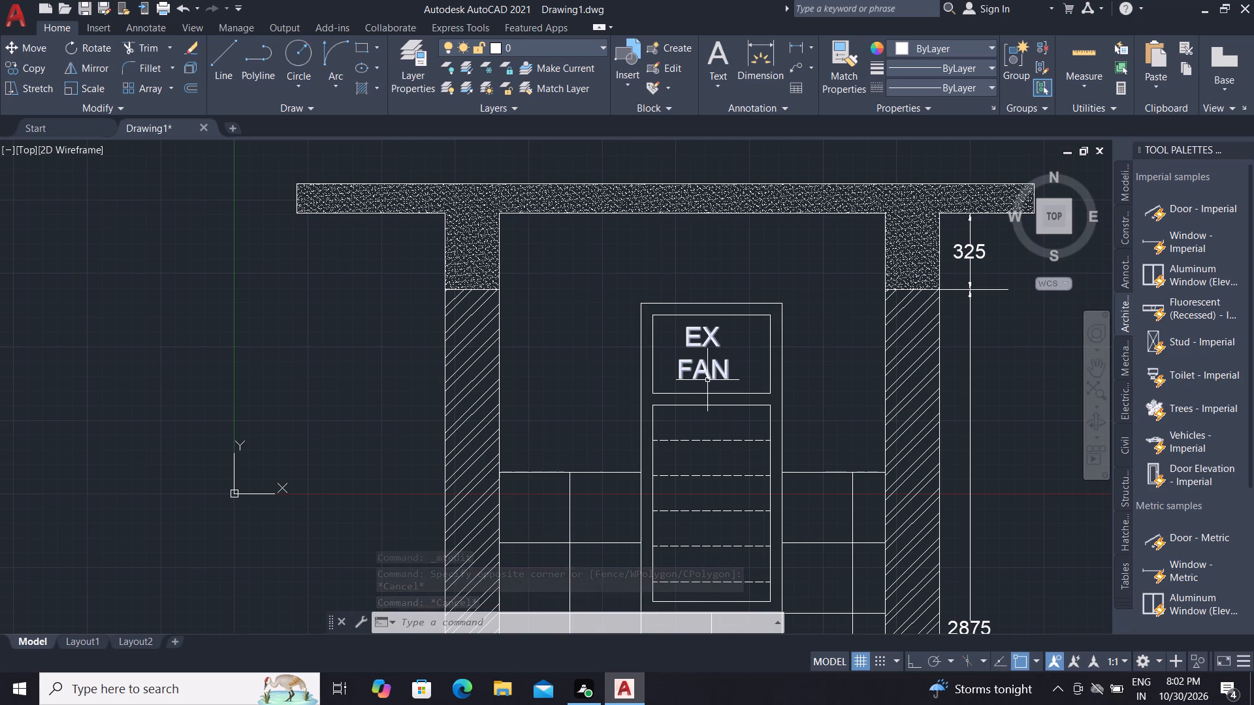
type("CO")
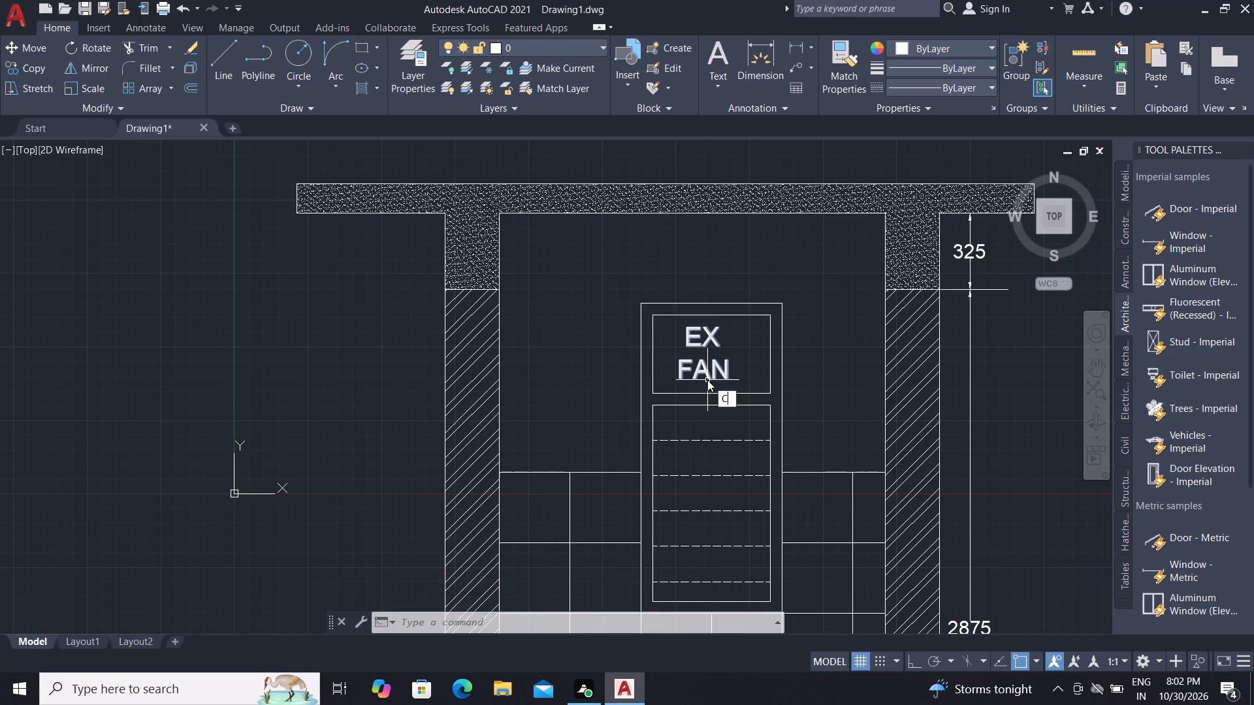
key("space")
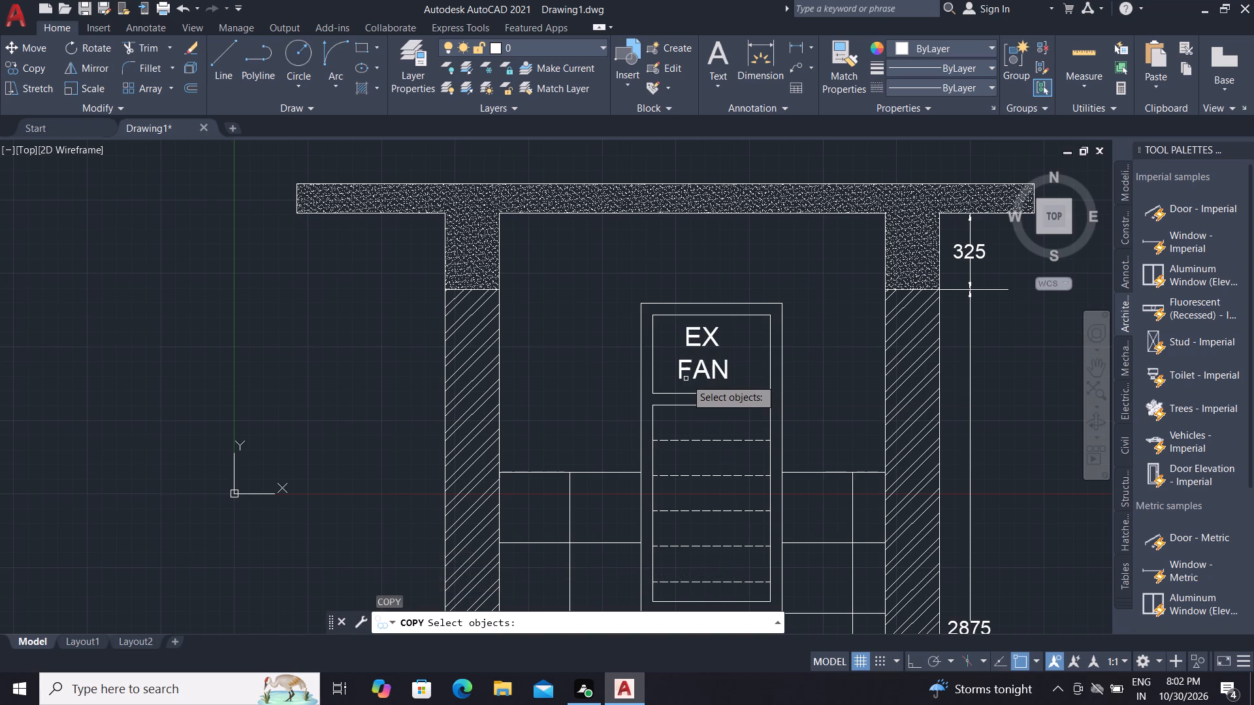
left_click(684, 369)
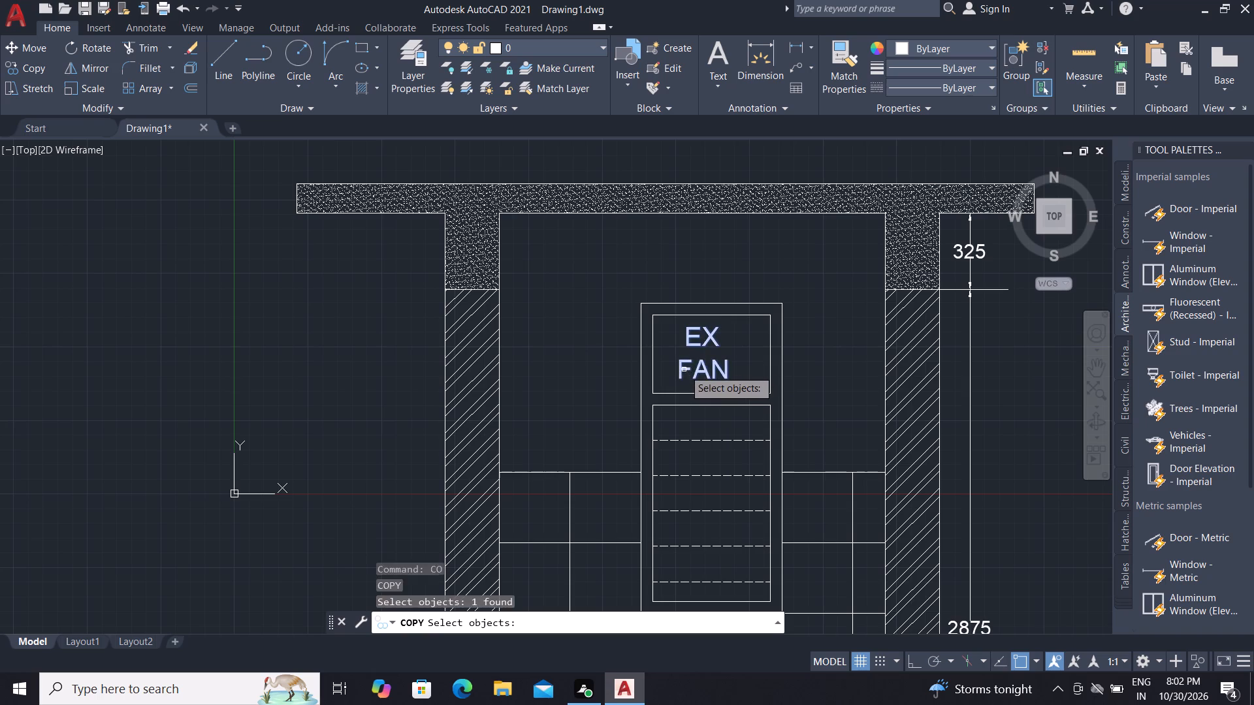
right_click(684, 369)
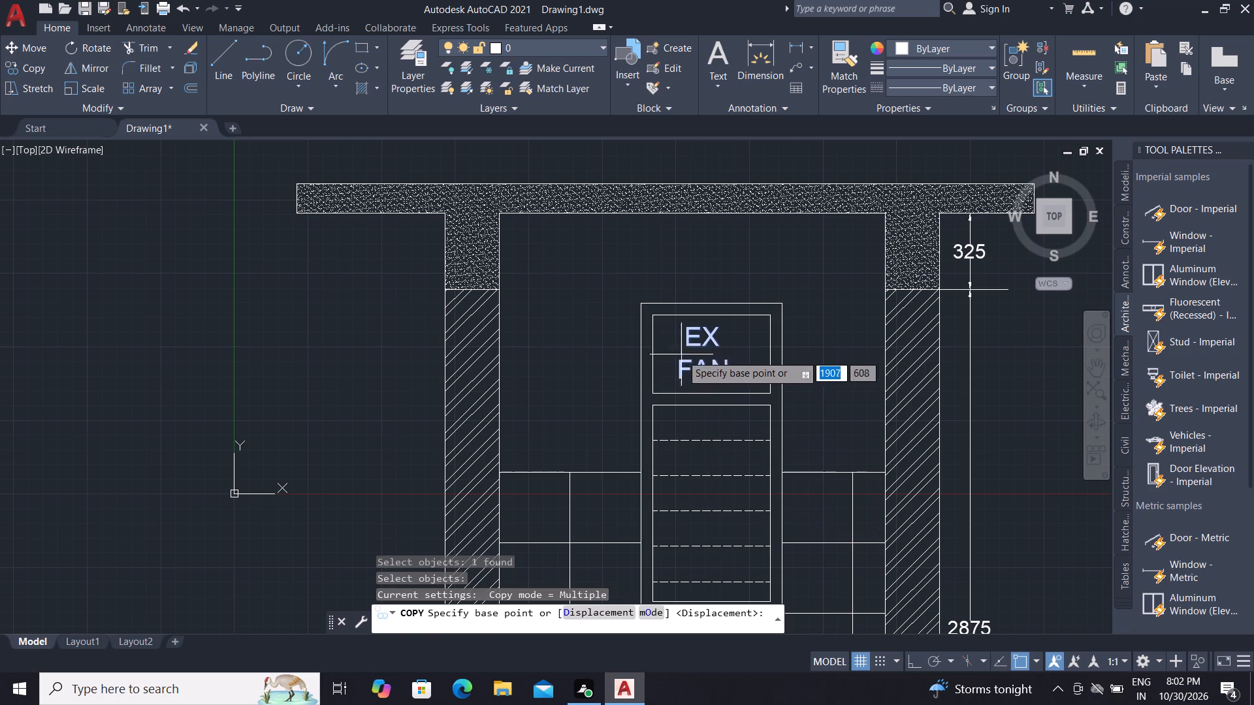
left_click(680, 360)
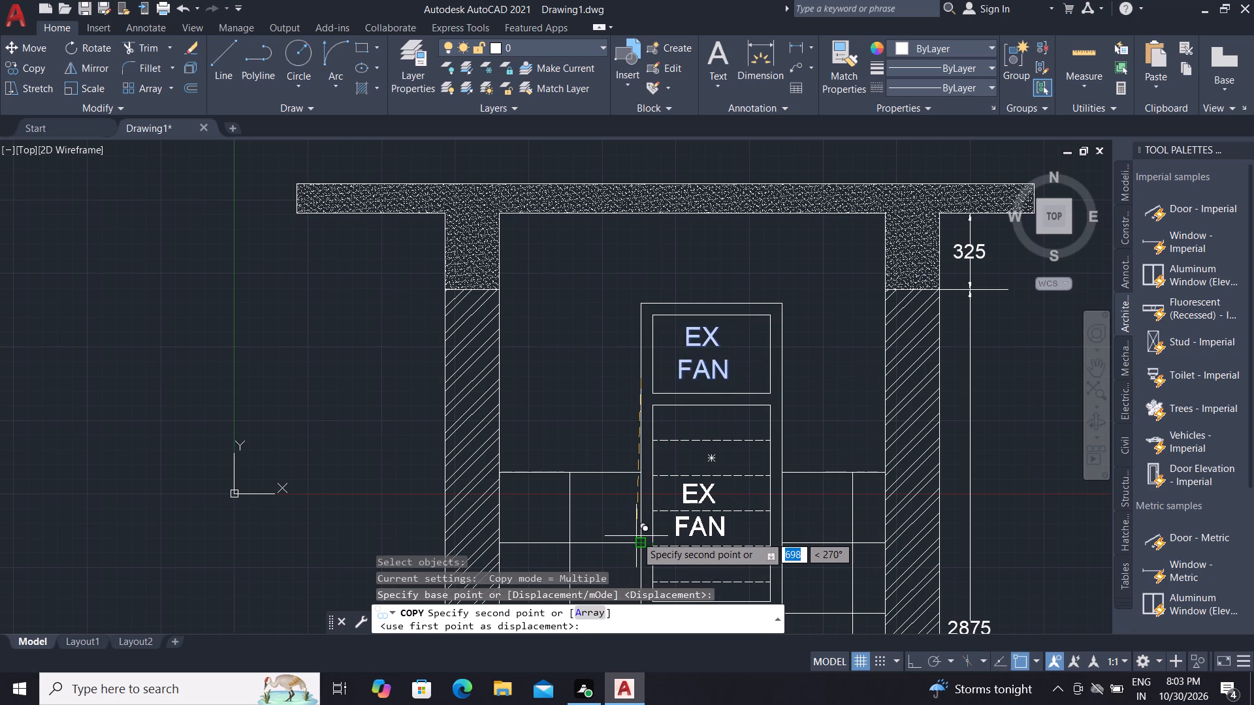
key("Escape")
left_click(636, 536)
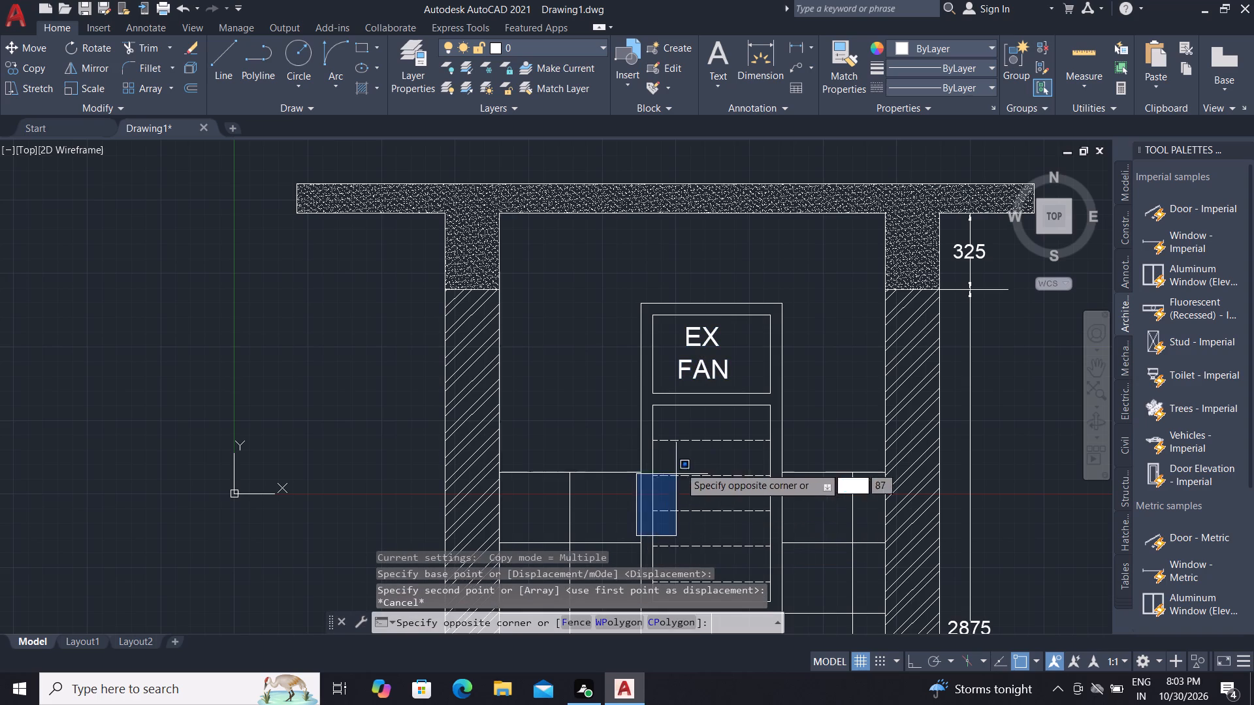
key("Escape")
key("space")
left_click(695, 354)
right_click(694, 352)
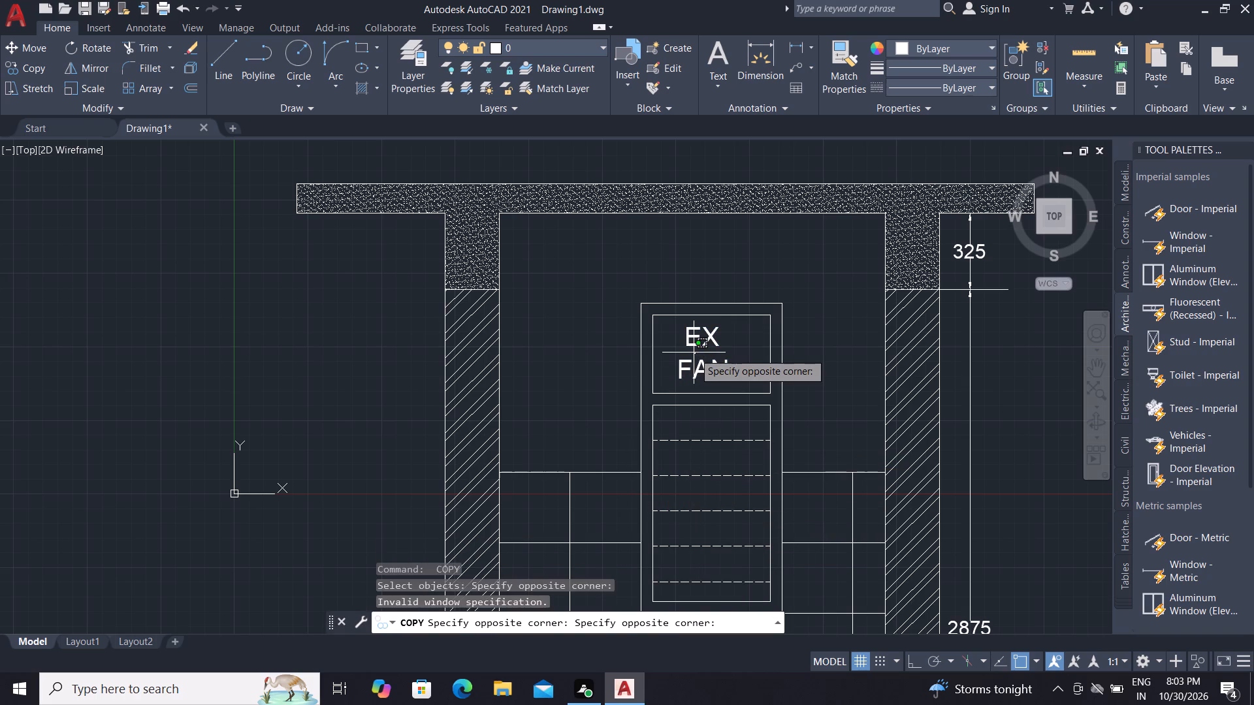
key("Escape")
Copy the EX FAN label straight down into the window's lower slatted pane.
type("CO")
key("space")
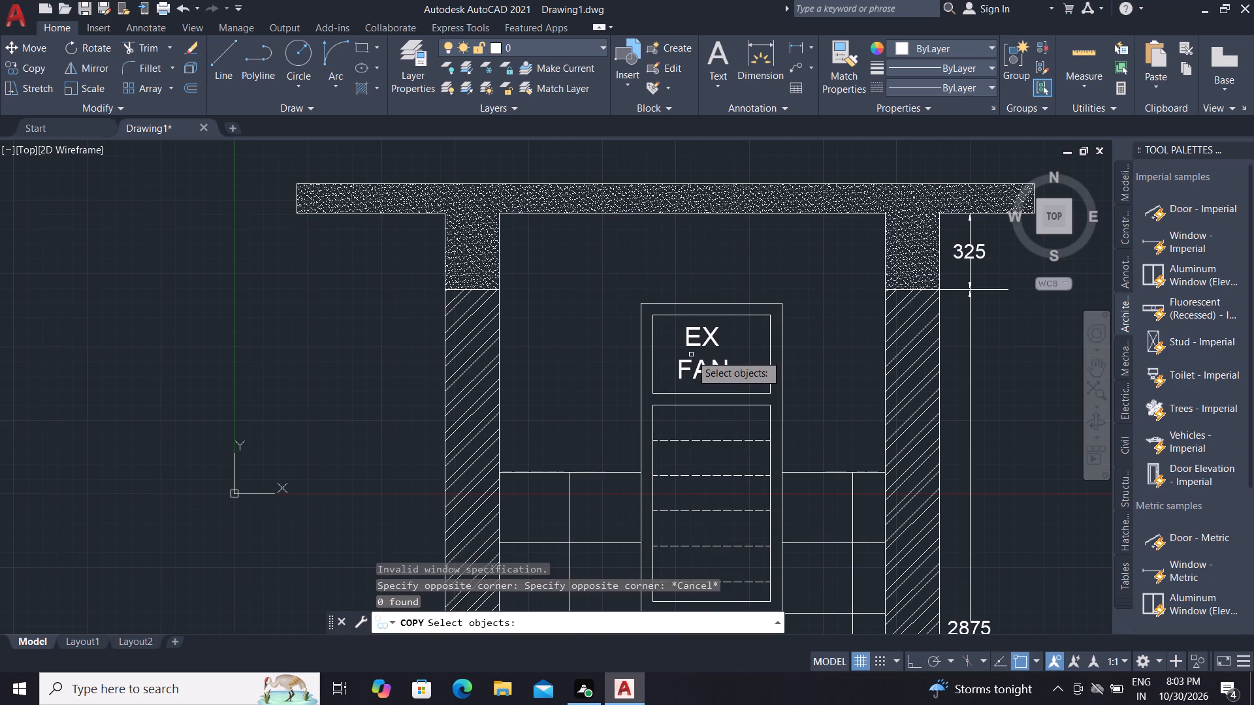
left_click(689, 337)
right_click(688, 336)
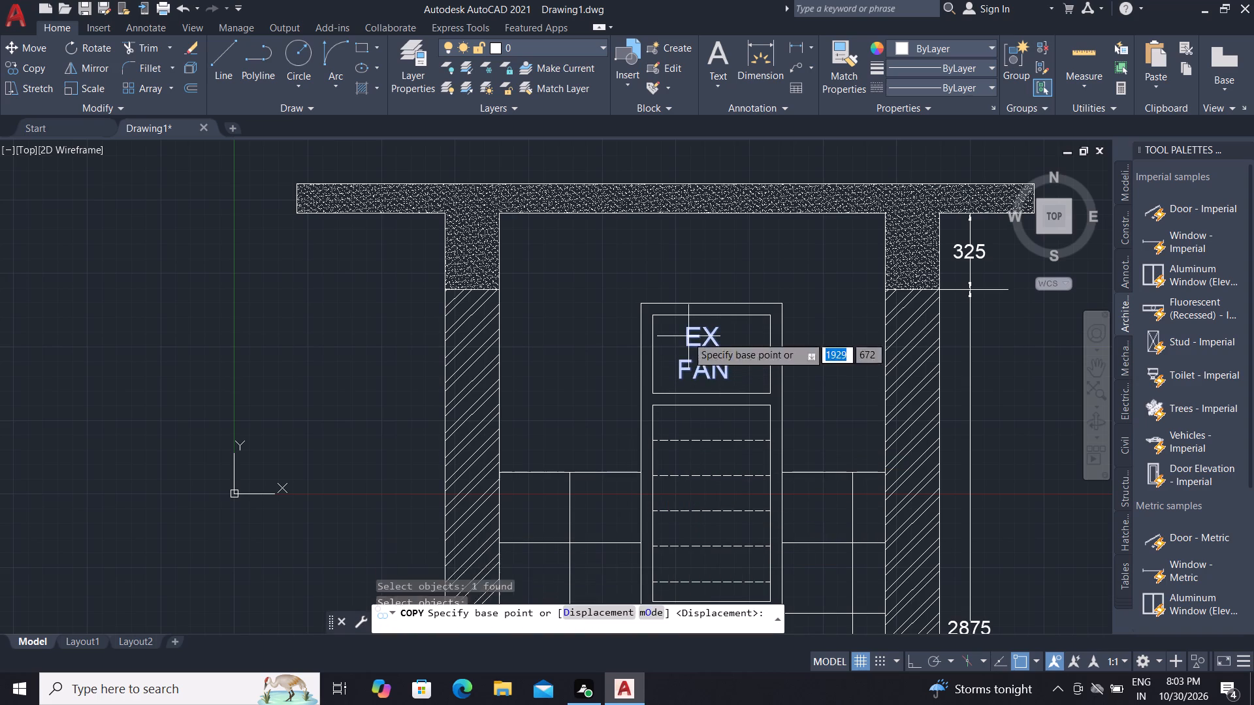
left_click(687, 336)
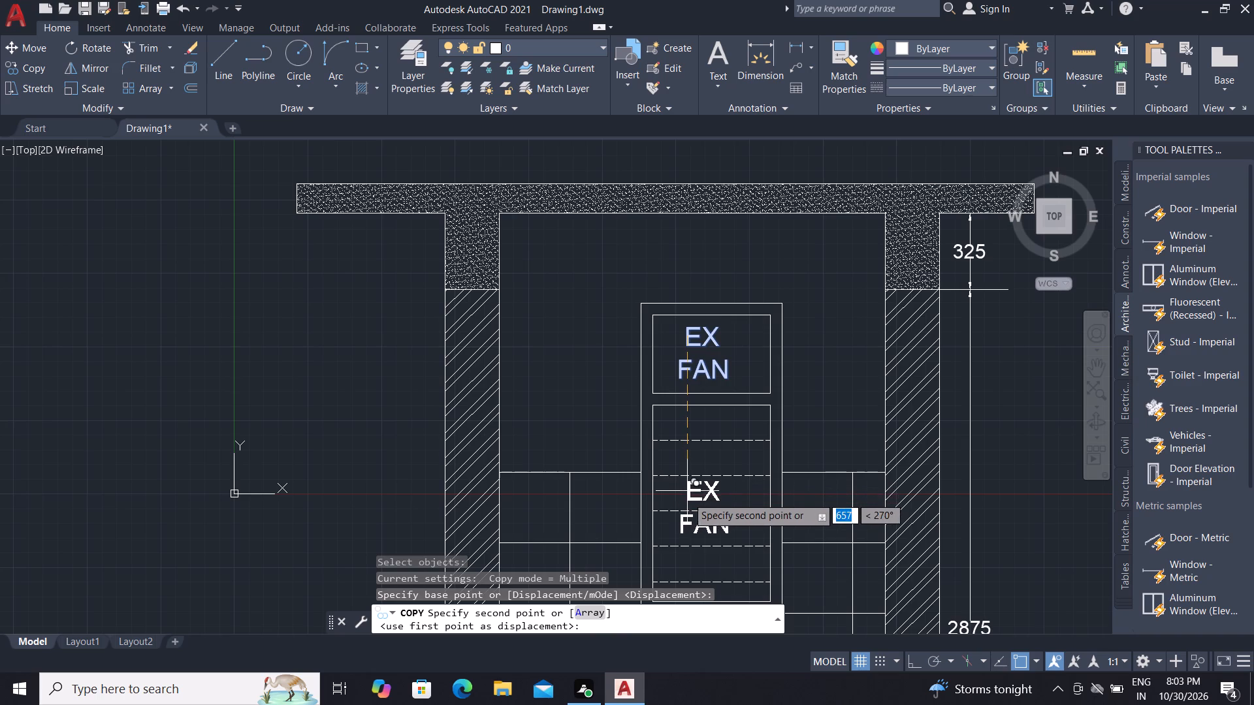
left_click(689, 512)
key("Escape")
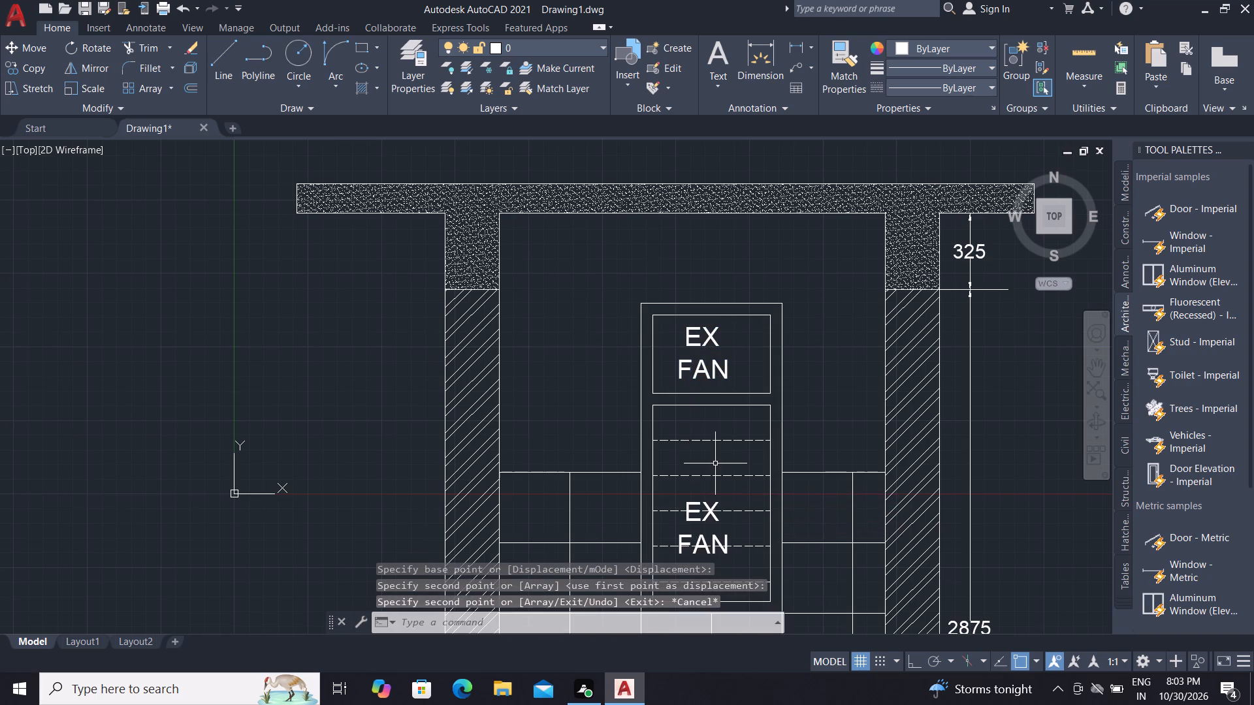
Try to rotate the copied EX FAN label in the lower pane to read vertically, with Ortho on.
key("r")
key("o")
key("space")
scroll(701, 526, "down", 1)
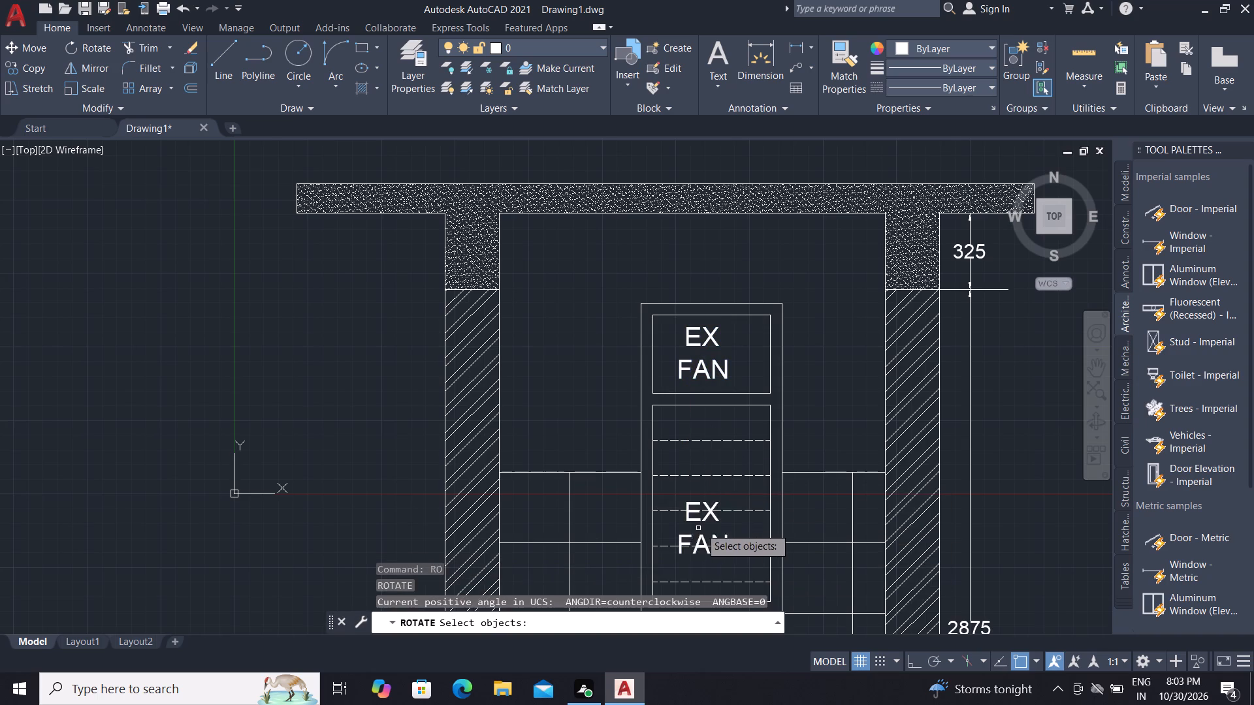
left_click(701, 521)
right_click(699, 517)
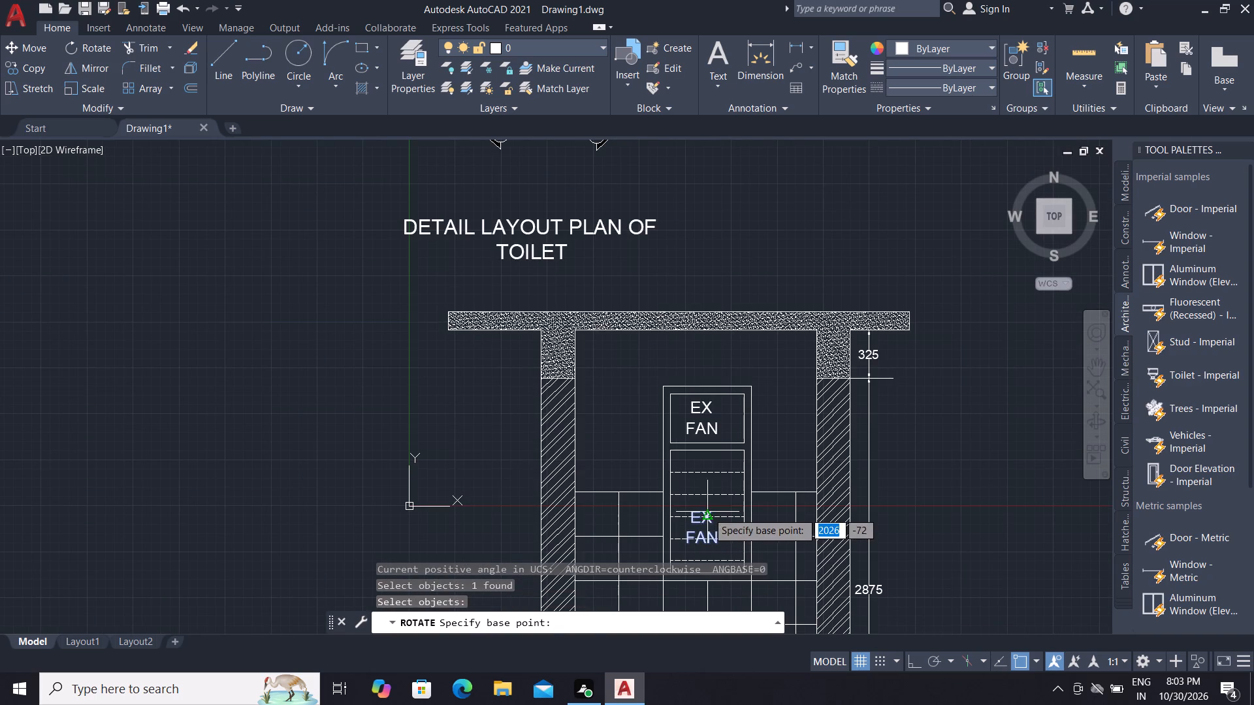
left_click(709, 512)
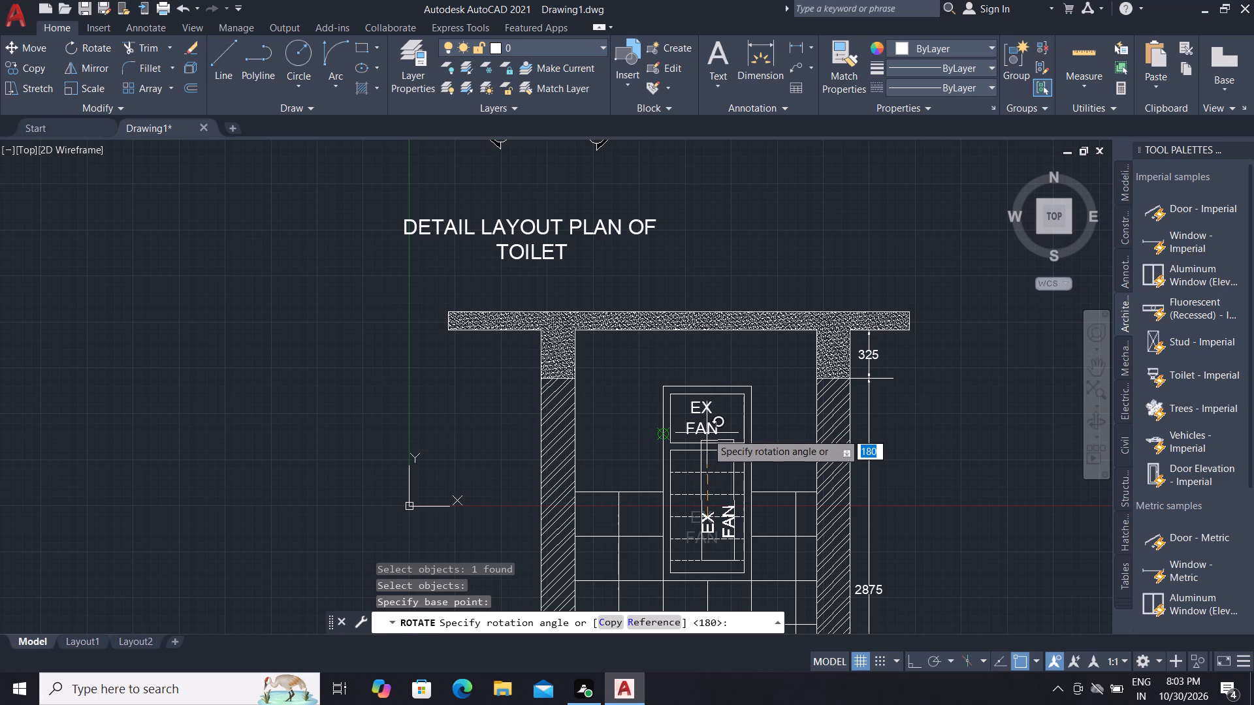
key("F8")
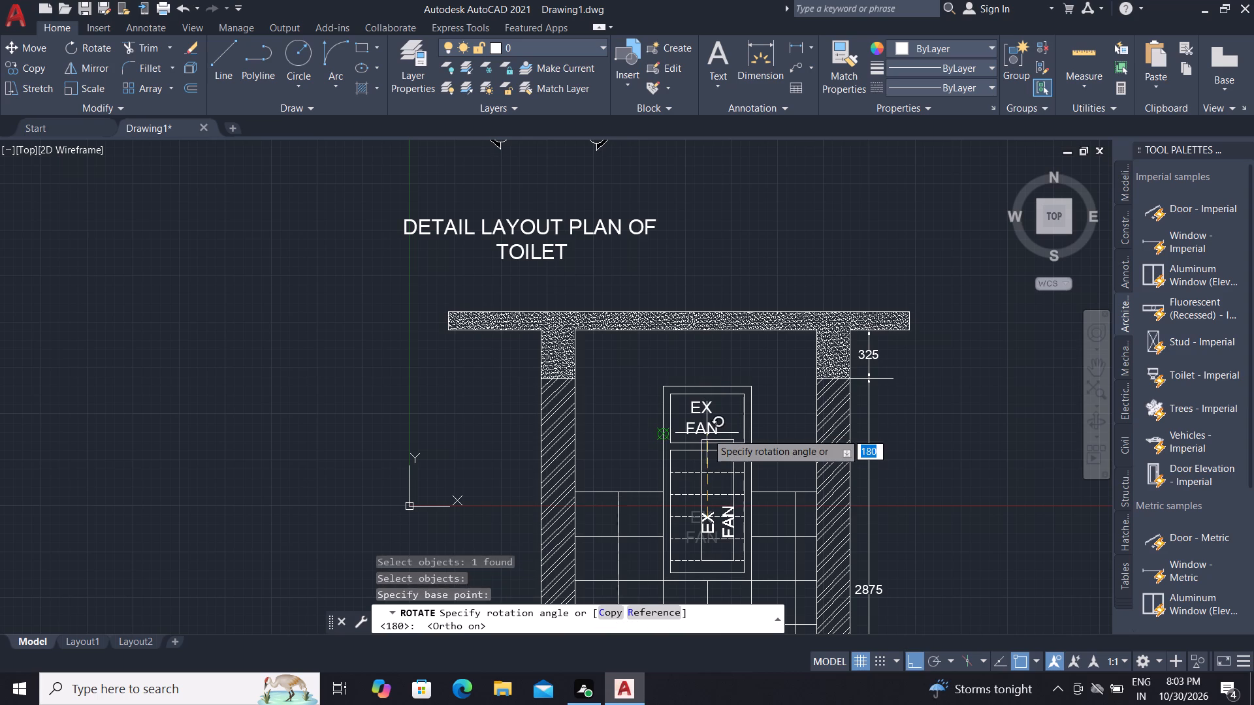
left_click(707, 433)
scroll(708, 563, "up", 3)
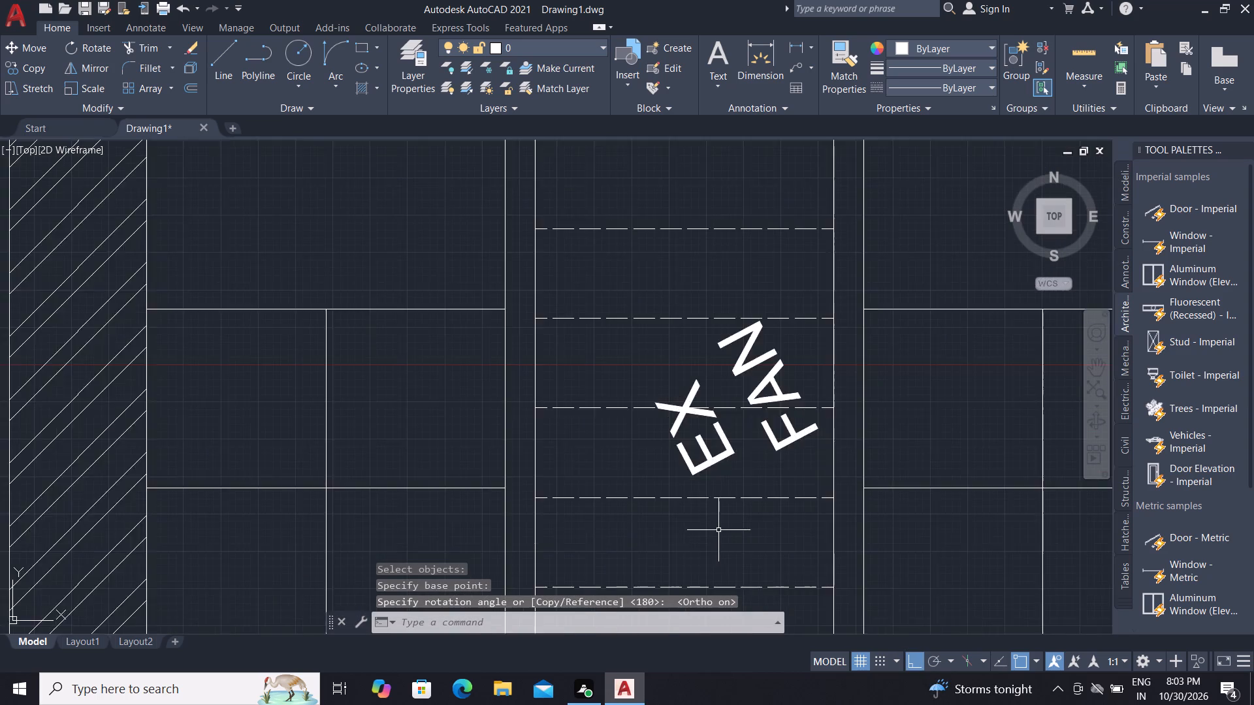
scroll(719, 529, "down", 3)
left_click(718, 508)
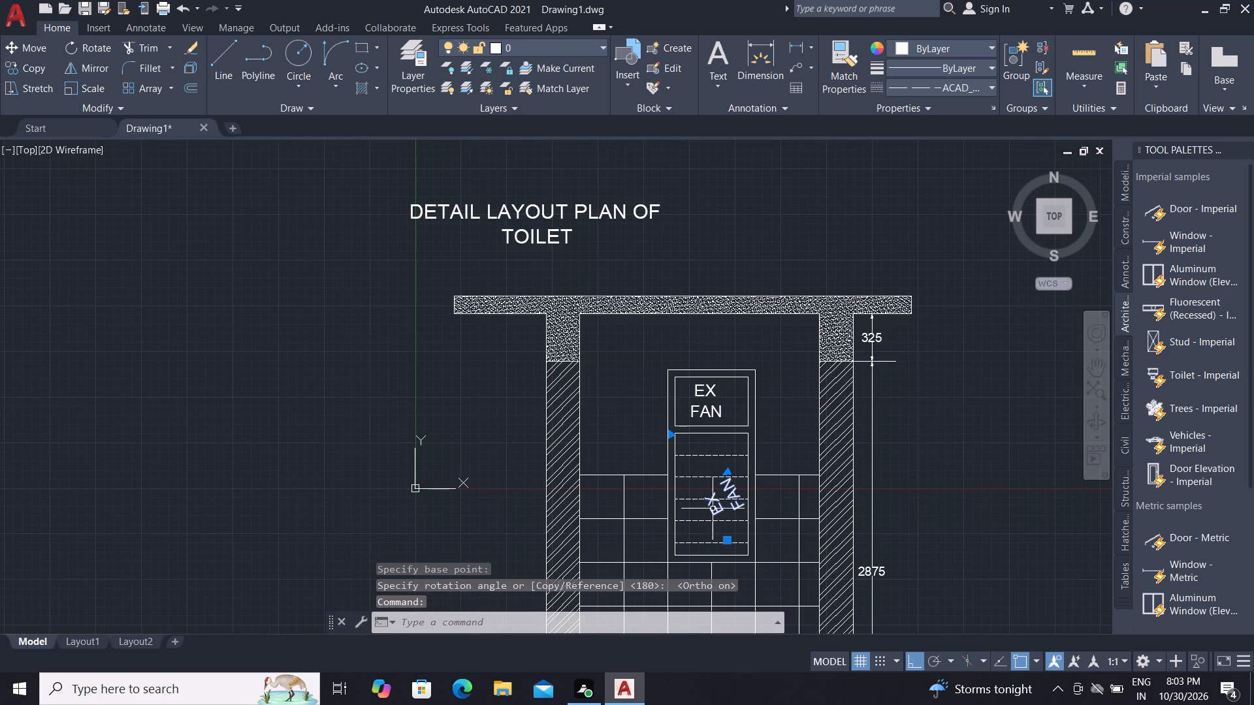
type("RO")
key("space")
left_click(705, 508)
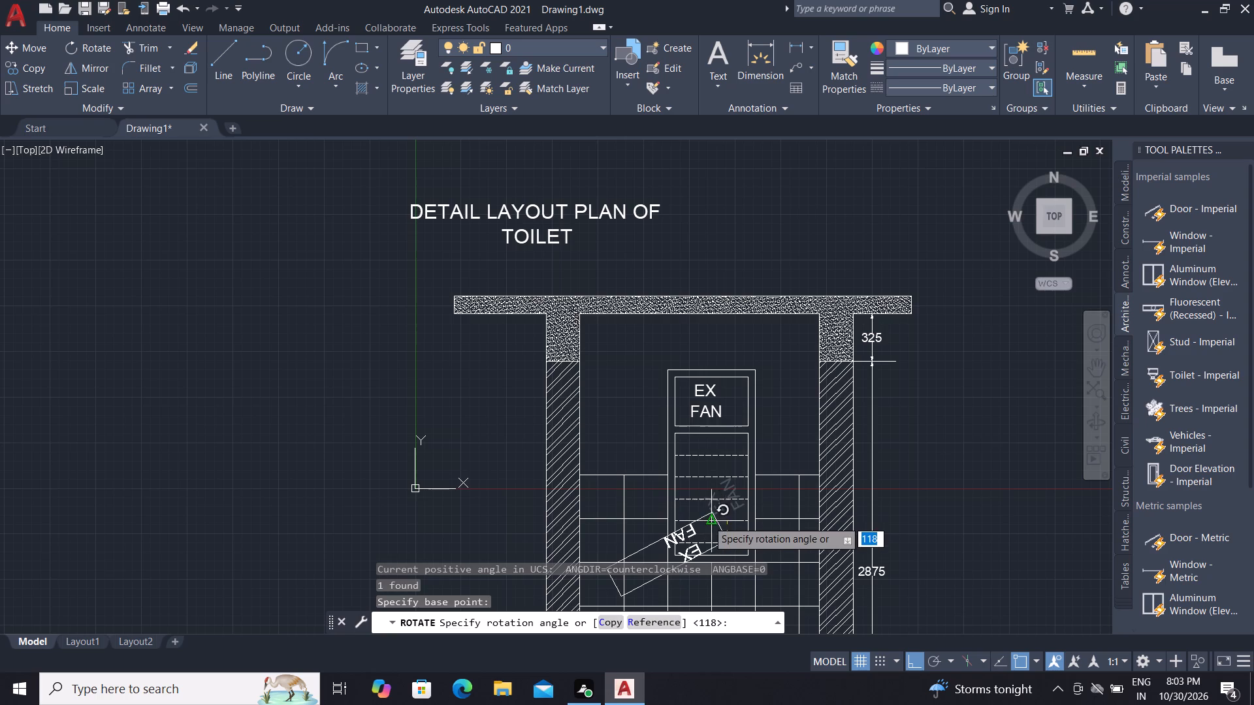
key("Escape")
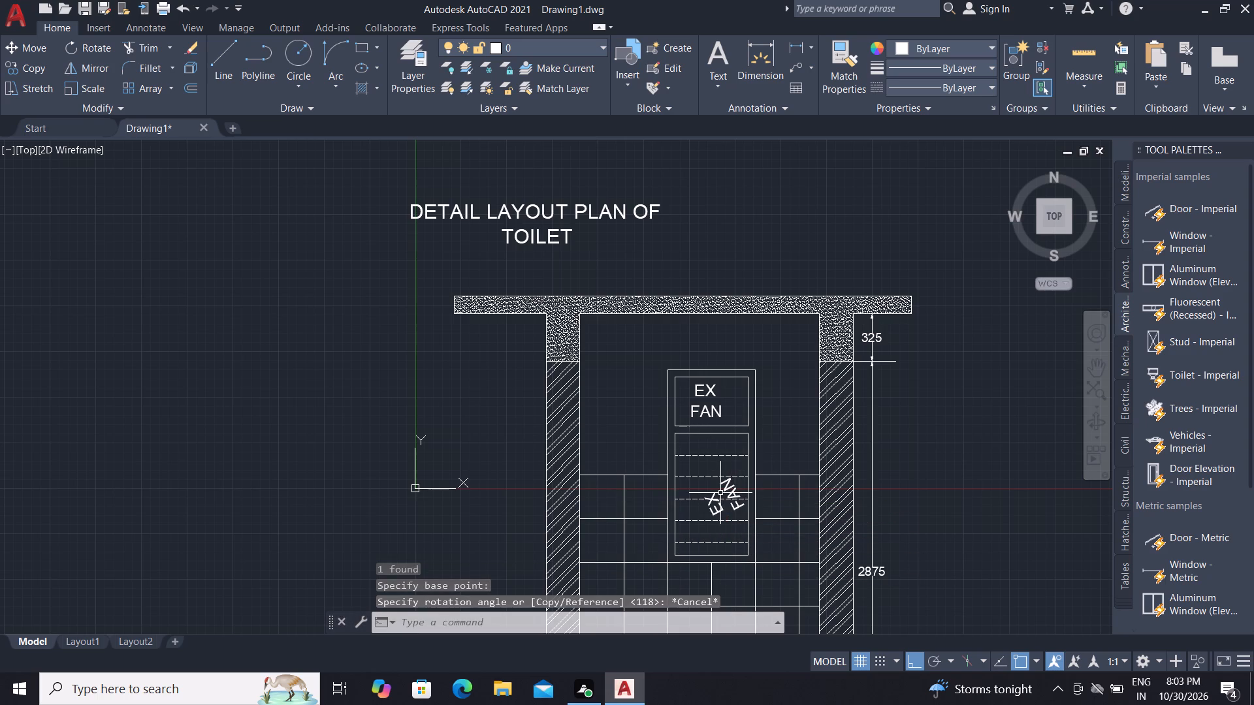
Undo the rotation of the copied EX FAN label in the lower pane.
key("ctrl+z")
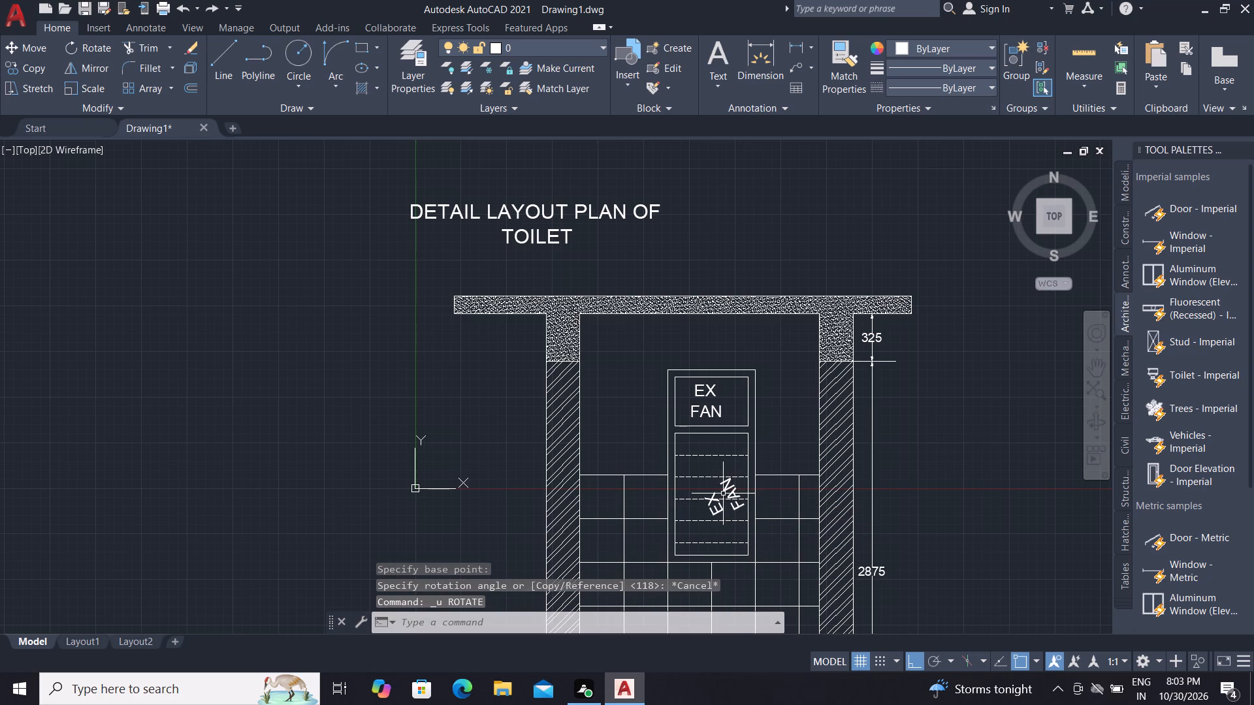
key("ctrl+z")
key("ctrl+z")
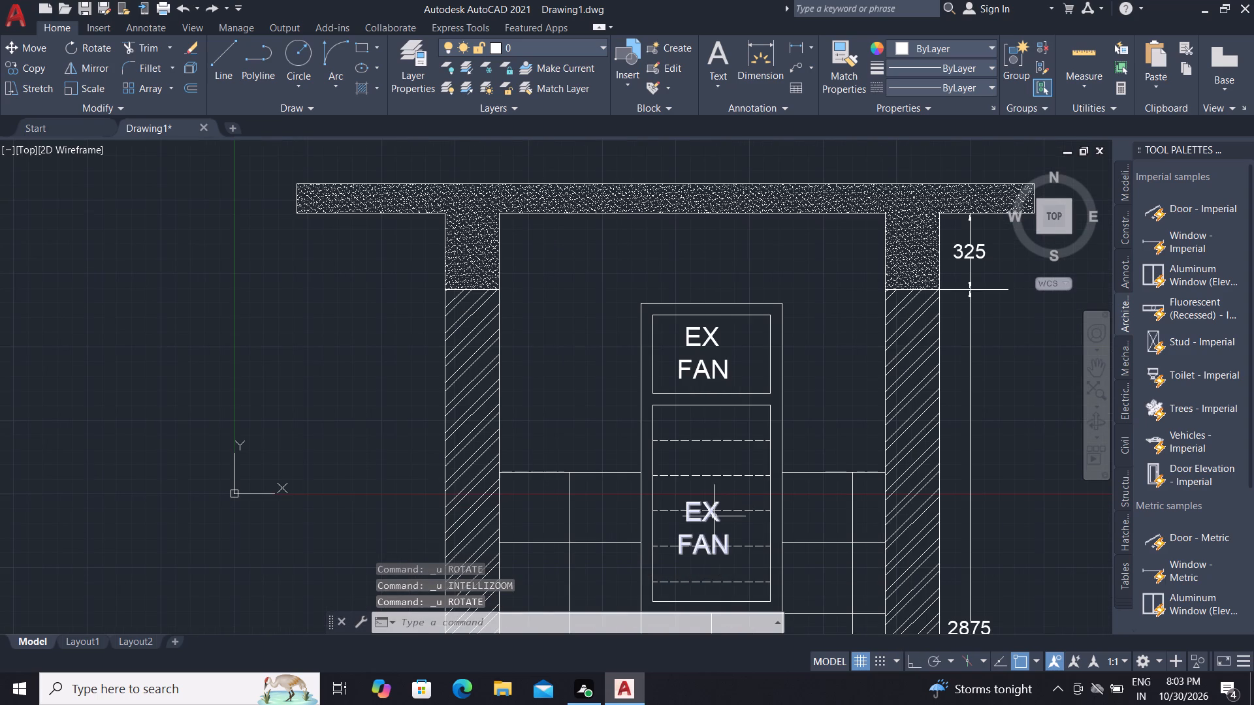
Rotate the copied EX FAN label a quarter turn counterclockwise so it reads vertically, from bottom to top.
type("RO")
key("space")
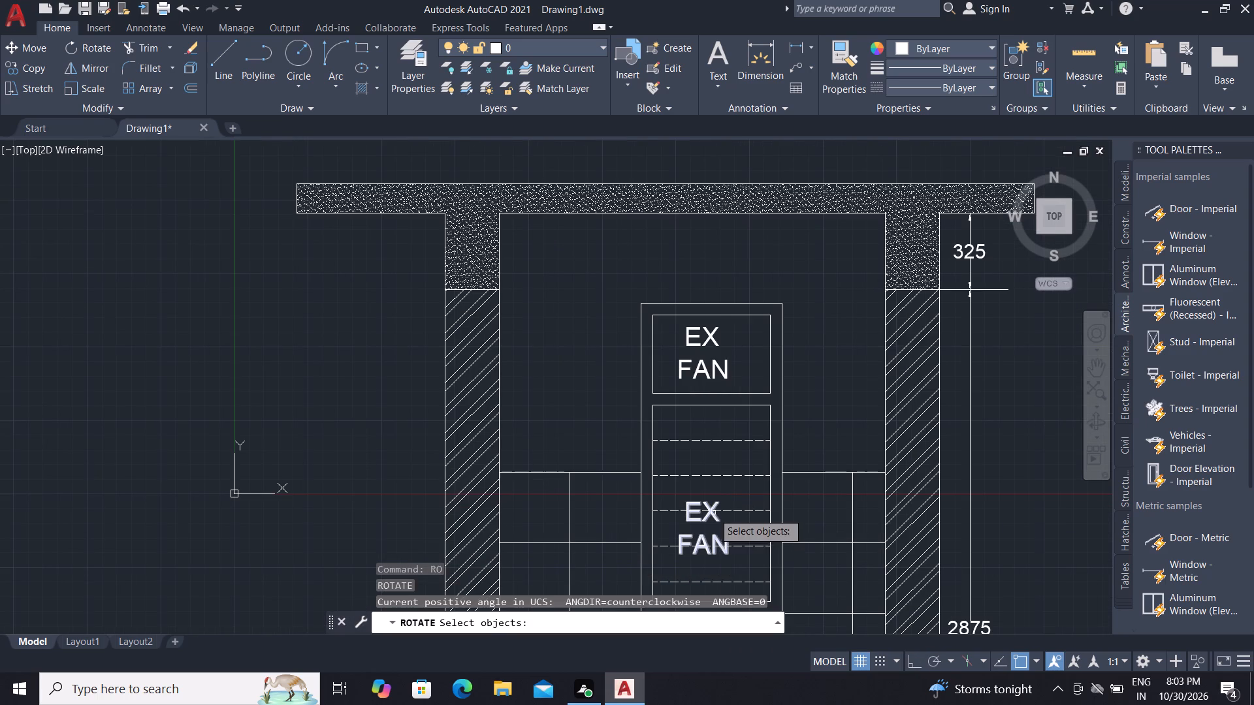
left_click(713, 509)
right_click(711, 507)
left_click(716, 502)
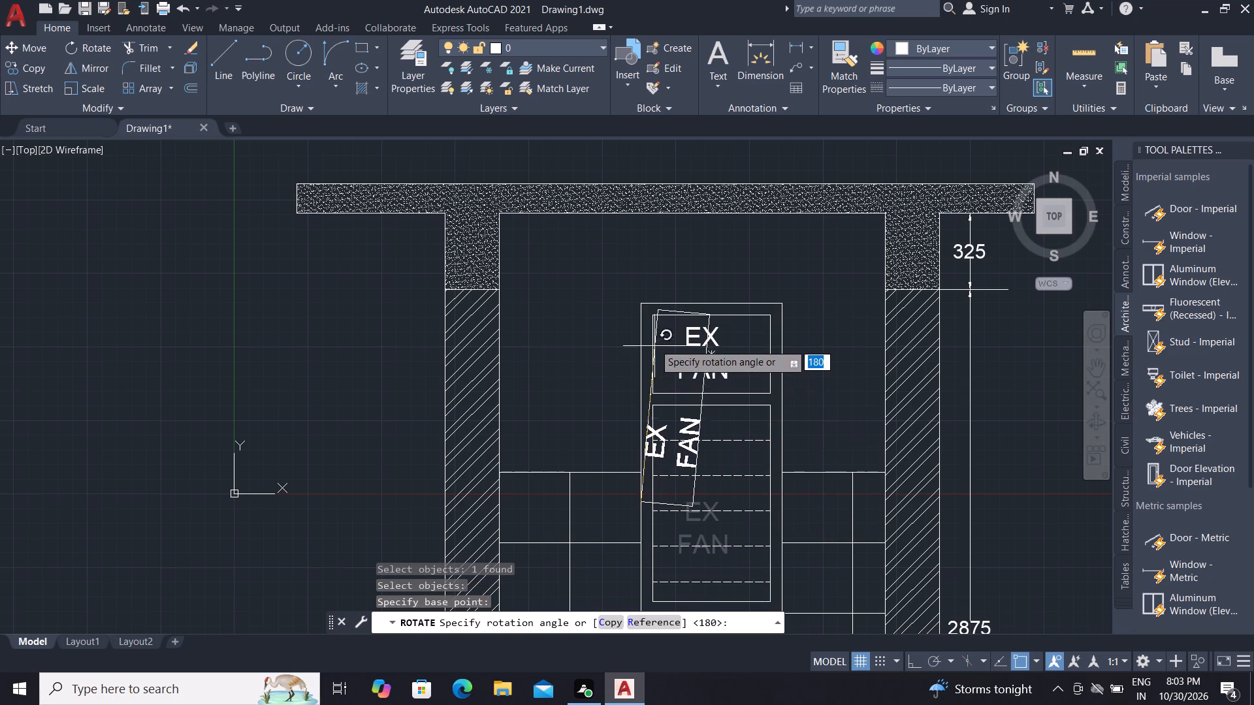
left_click(641, 305)
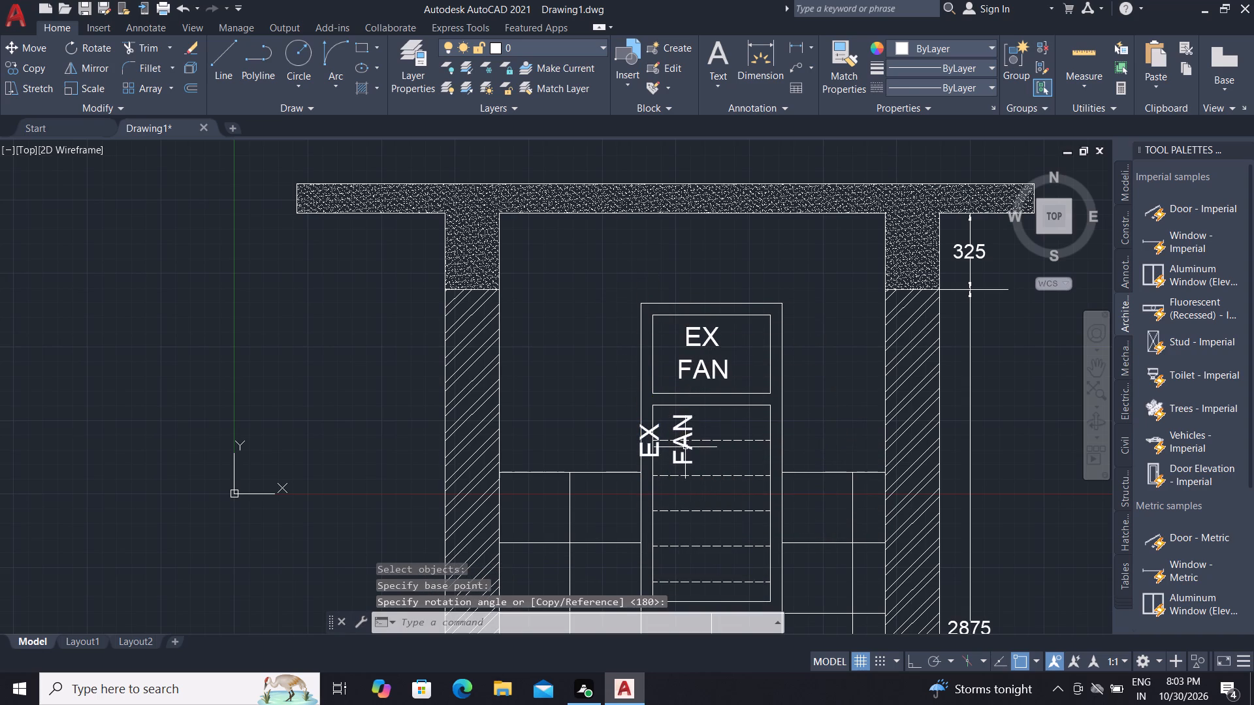
Move the rotated EX FAN label back inside the lower slatted pane, over its lower slats.
left_click(686, 445)
type("M")
key("space")
left_click(685, 446)
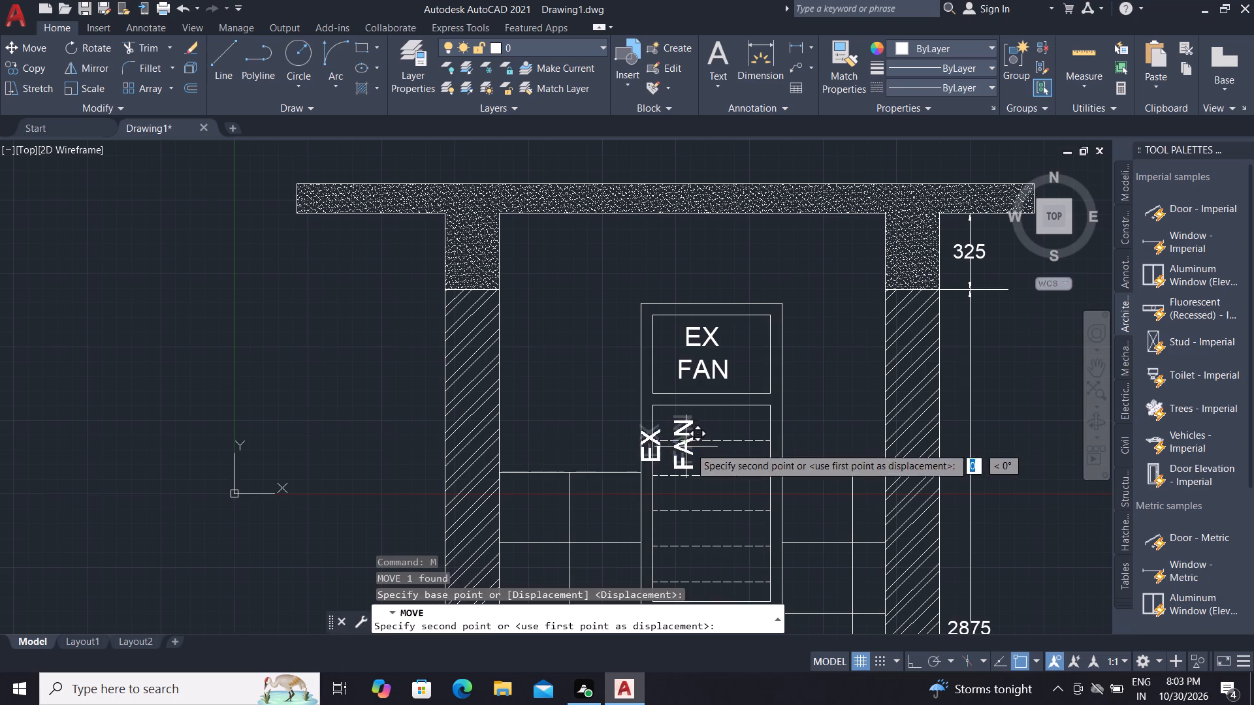
left_click(752, 520)
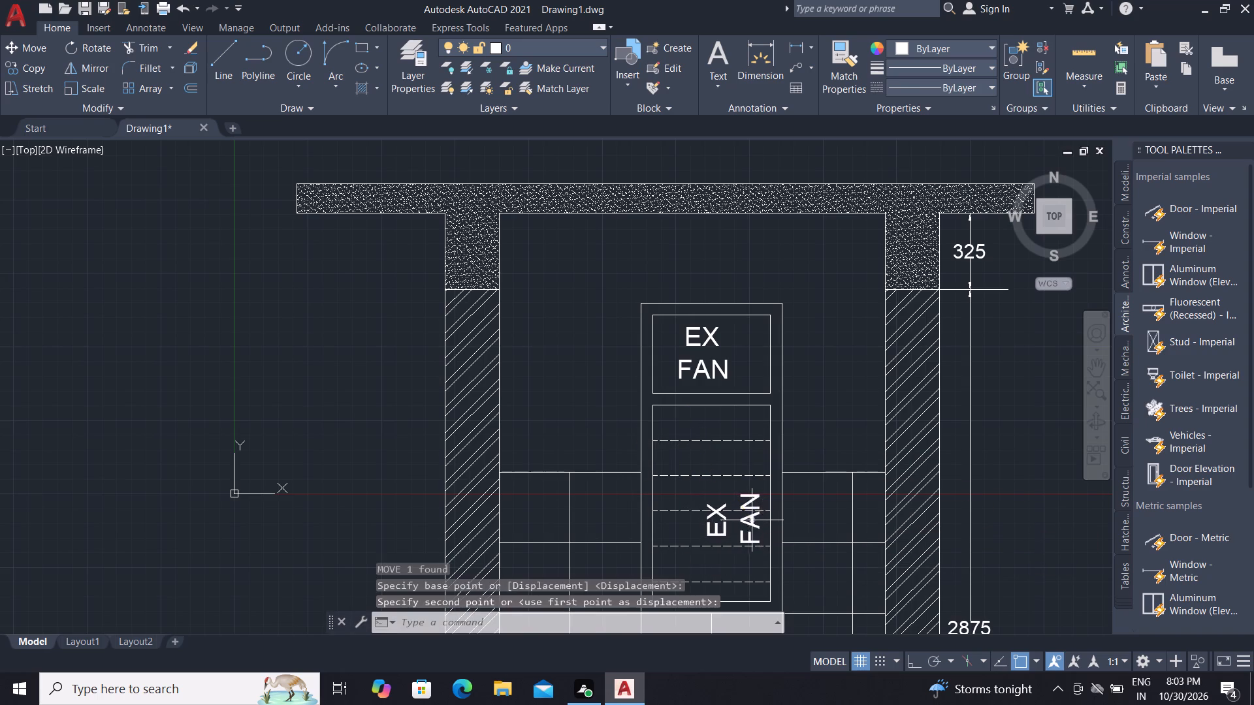
Replace the text of the vertical EX FAN label in the lower slatted pane with LOUVERS.
triple_click(723, 516)
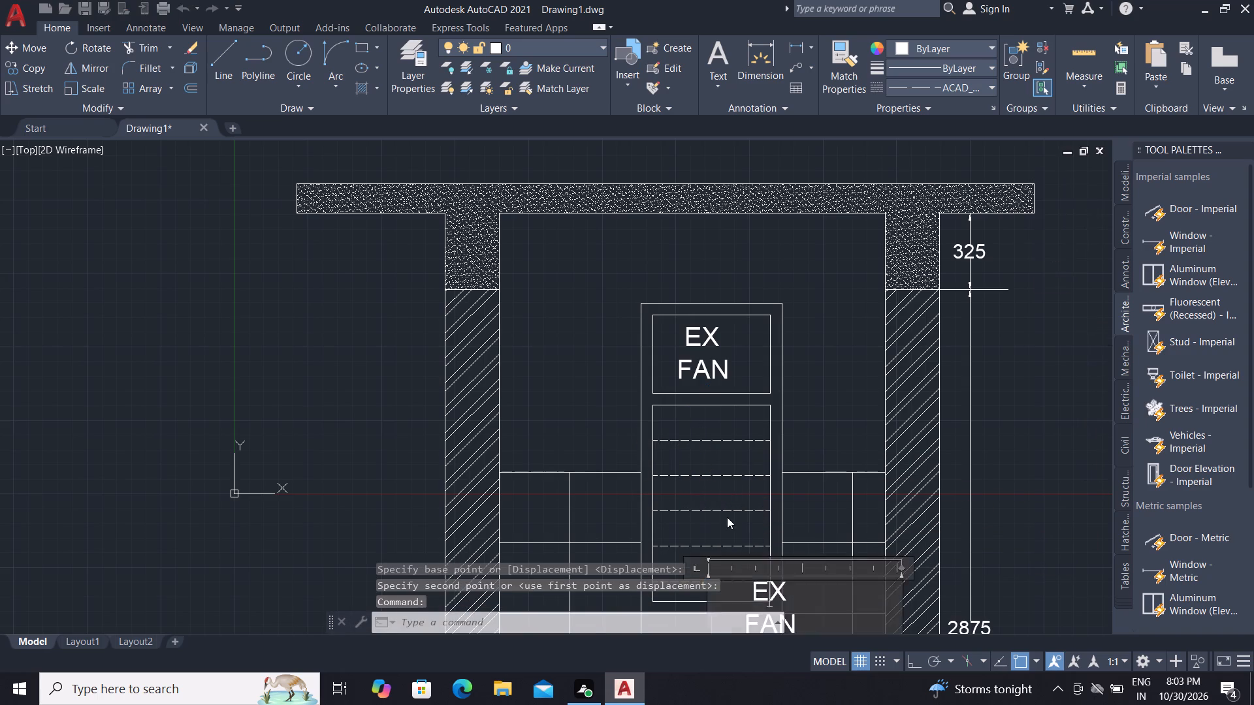
scroll(737, 496, "down", 1)
triple_click(726, 508)
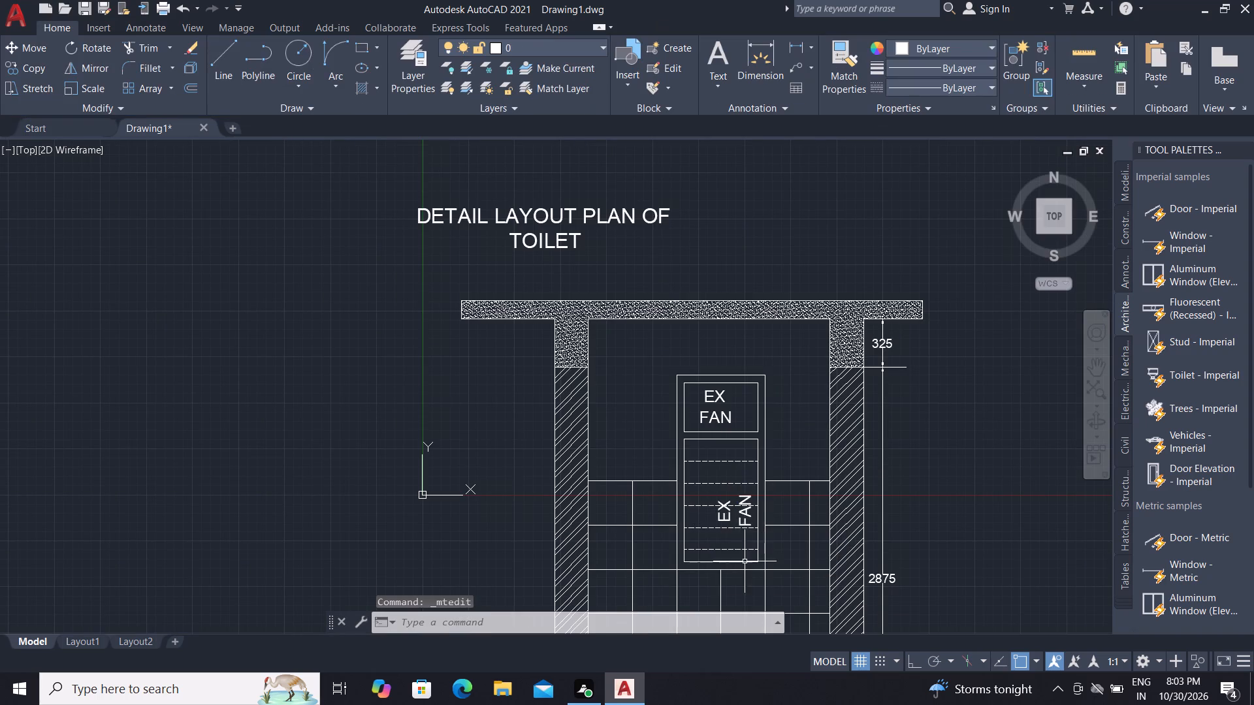
double_click(745, 509)
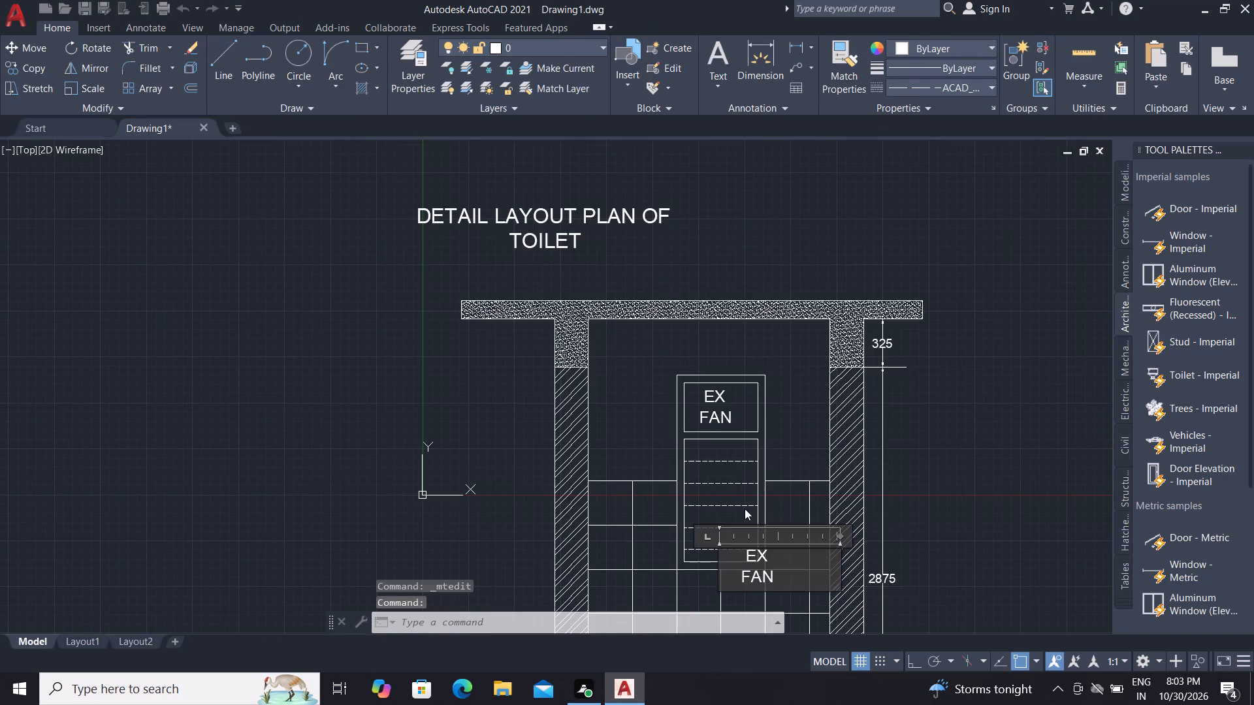
scroll(771, 604, "up", 3)
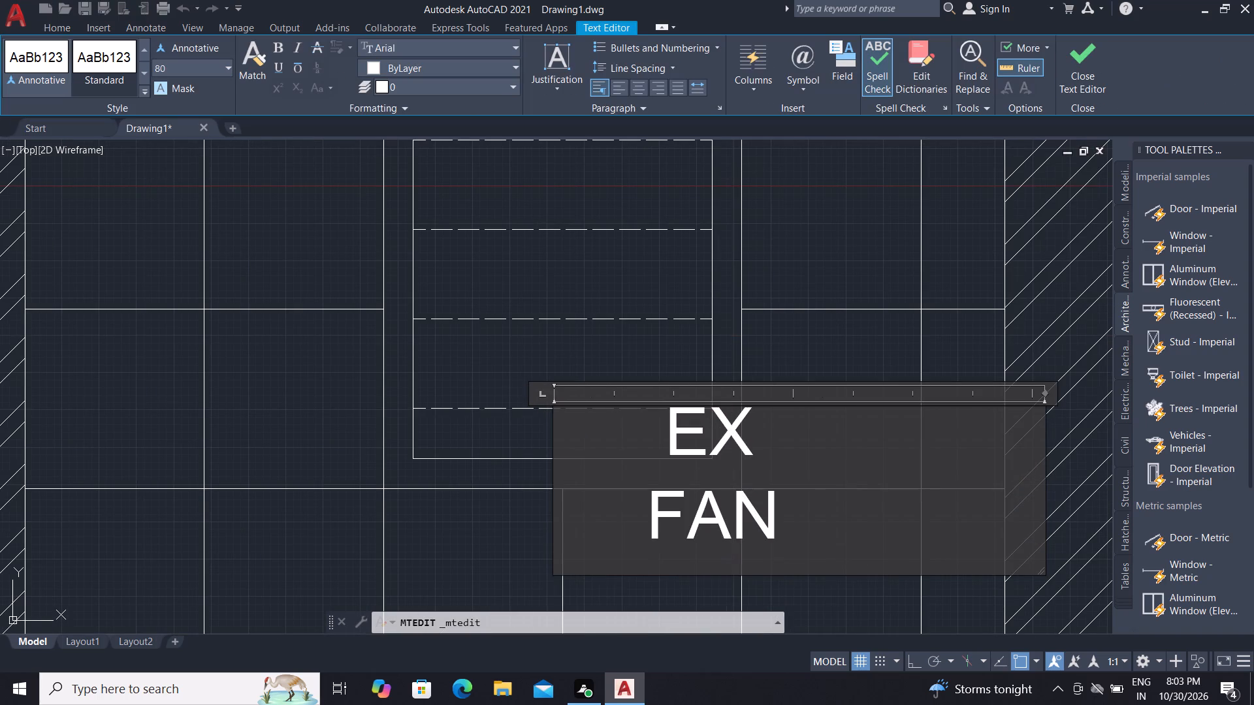
left_click(786, 518)
key("BackSpace")
key("BackSpace")
key("BackSpace")
key("BackSpace")
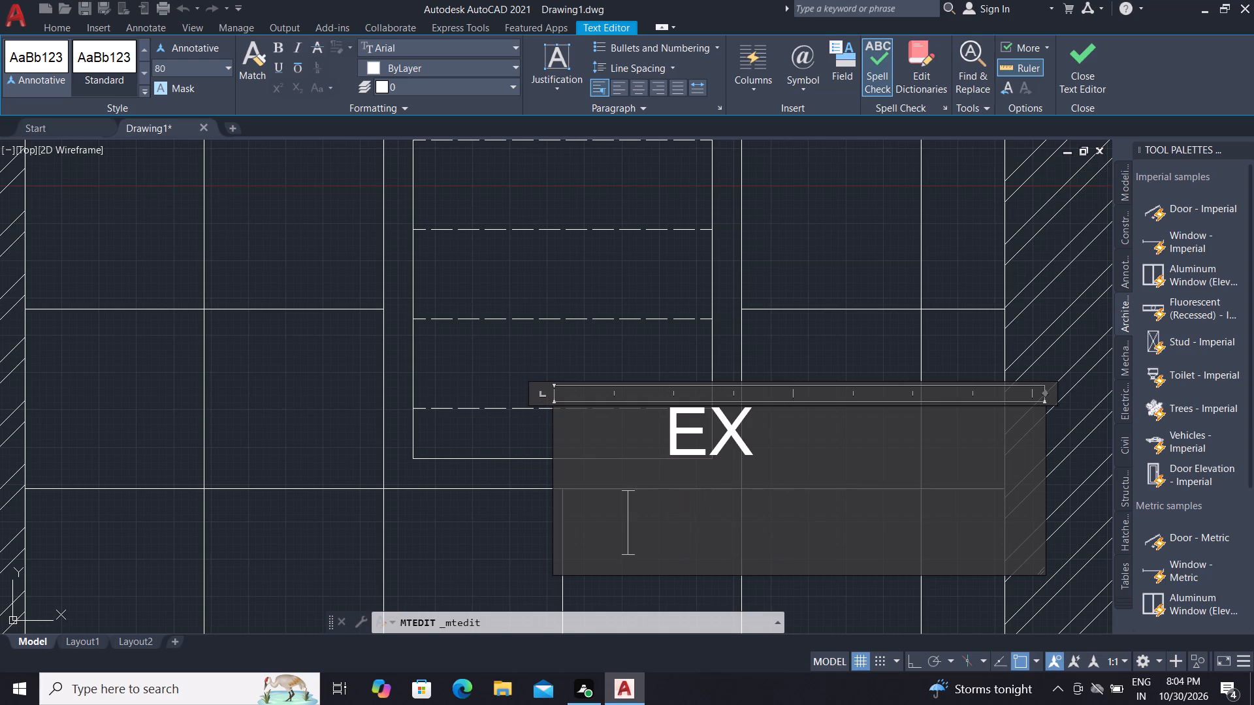
key("BackSpace")
key("BackSpace")
key("BackSpace")
key("BackSpace")
key("BackSpace")
key("BackSpace")
key("BackSpace")
key("BackSpace")
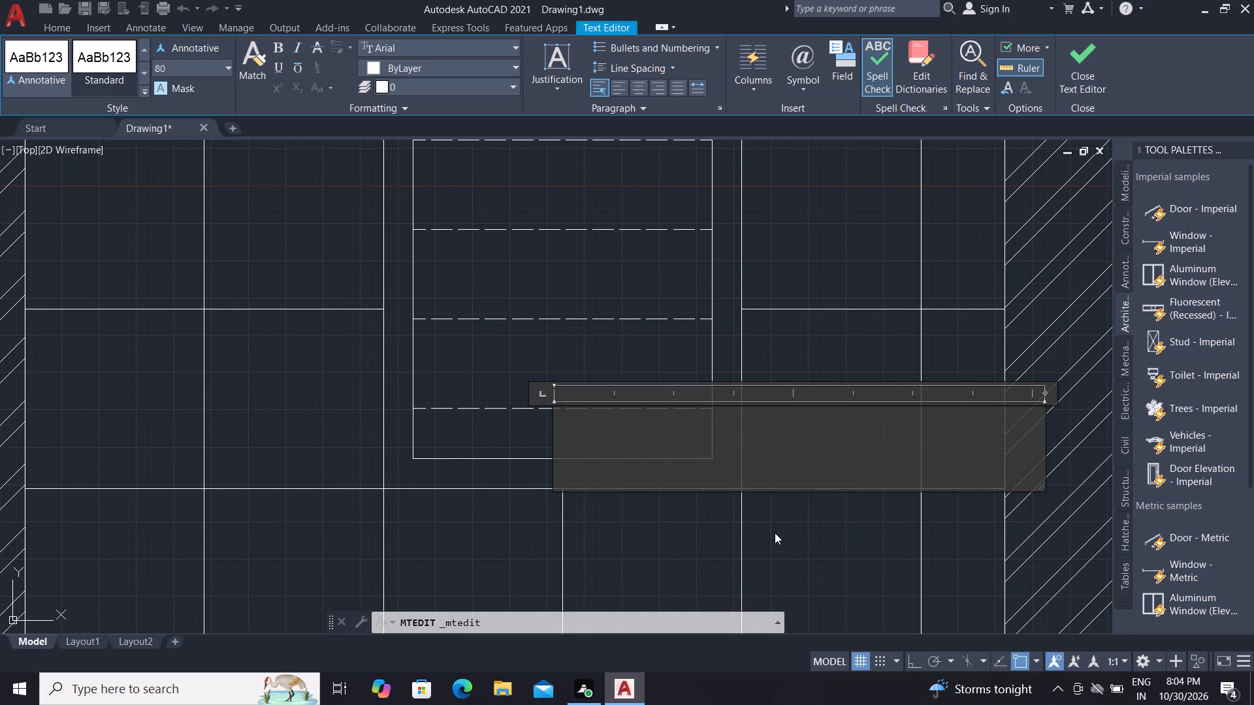
key("BackSpace")
key("BackSpace")
key("BackSpace")
key("BackSpace")
key("BackSpace")
type("LO")
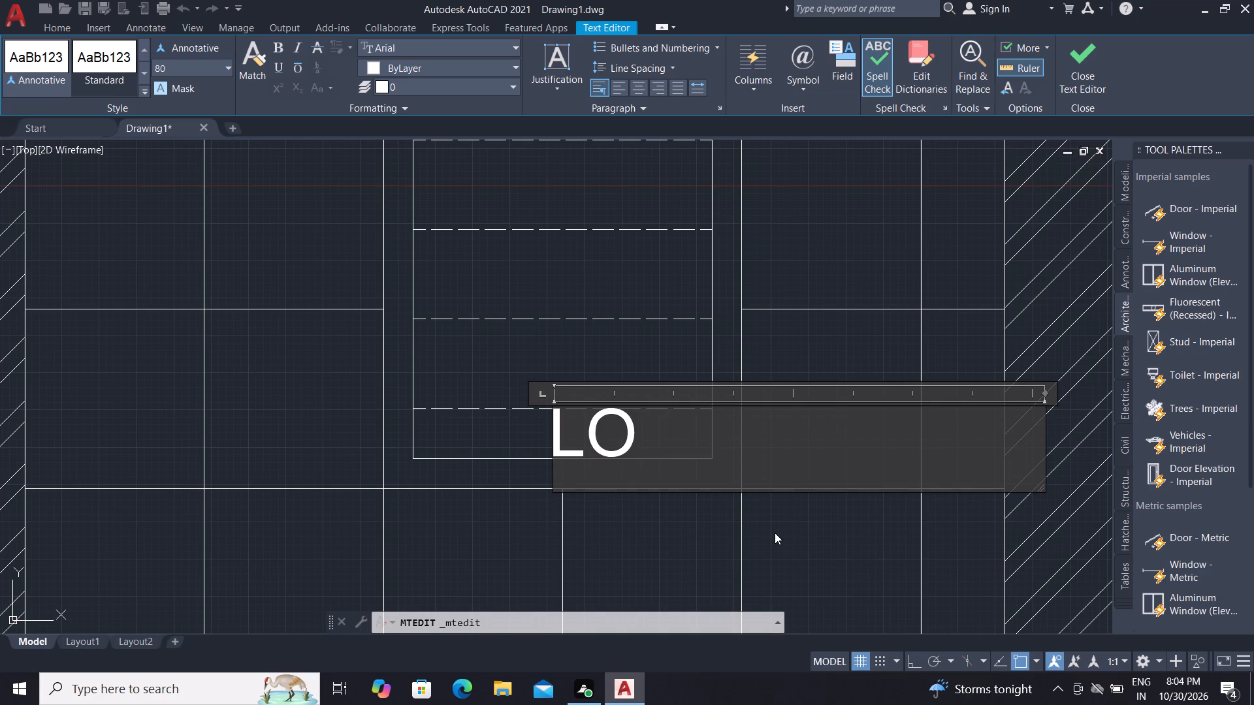
type("UVERS")
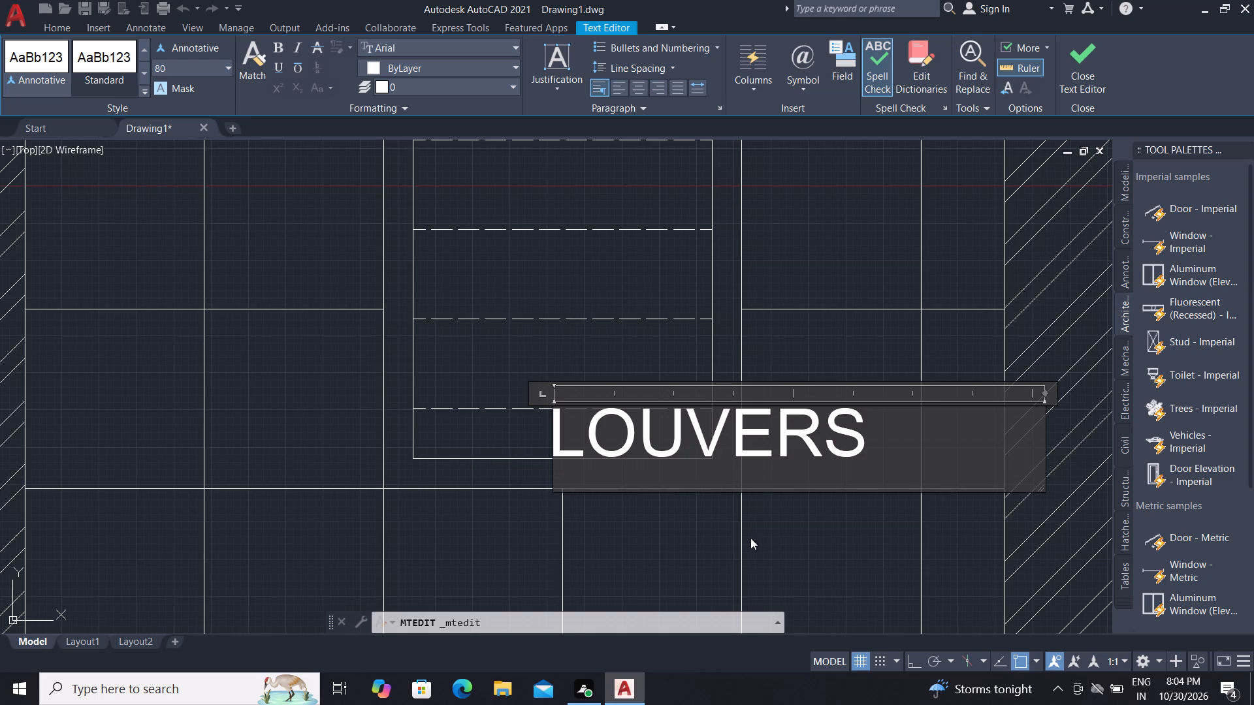
left_click(675, 523)
Browse the DesignCenter sample drawings, including Fasteners - Metric and Home - Space Planner, for blocks suited to the toilet section.
scroll(669, 485, "down", 1)
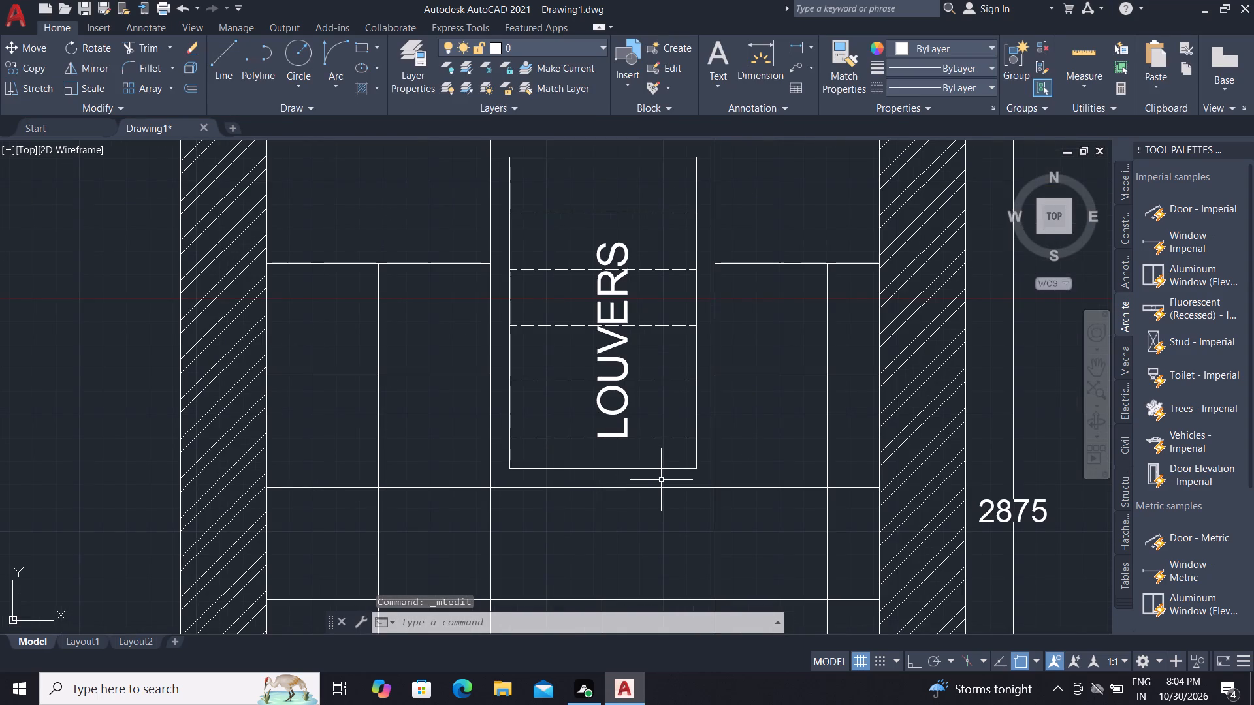
scroll(668, 499, "down", 1)
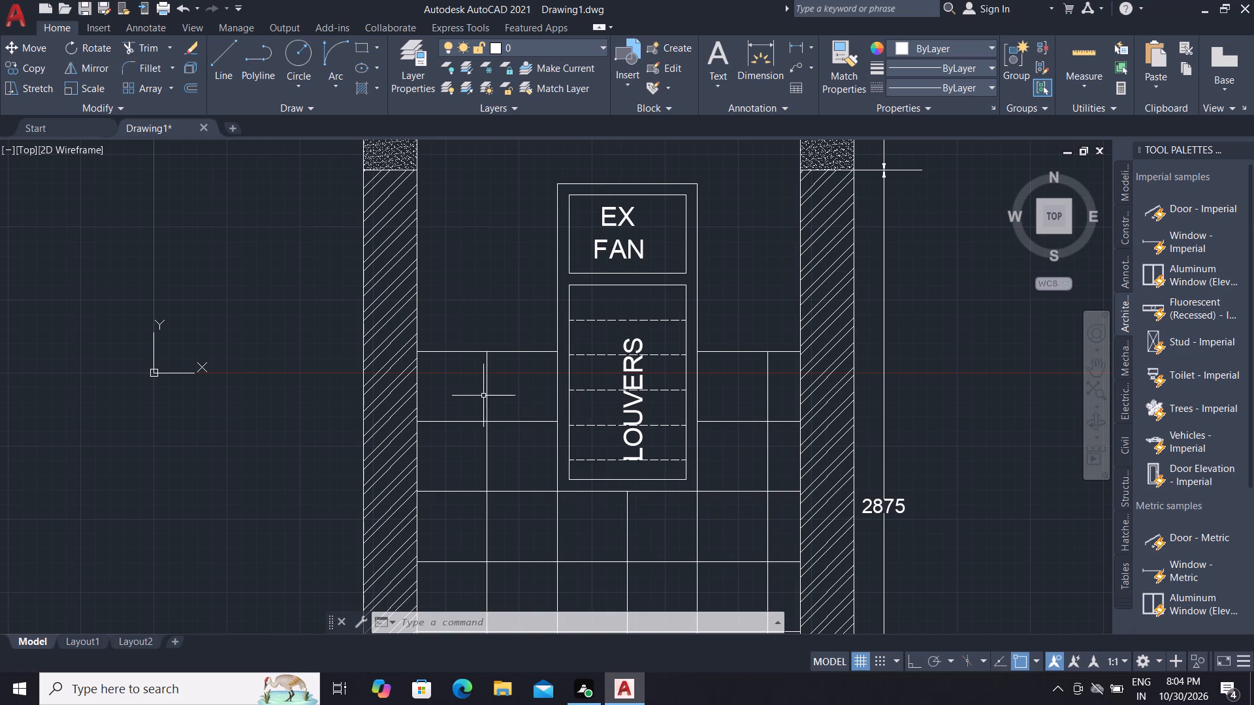
middle_click_drag(487, 413, 649, 413)
scroll(624, 408, "down", 2)
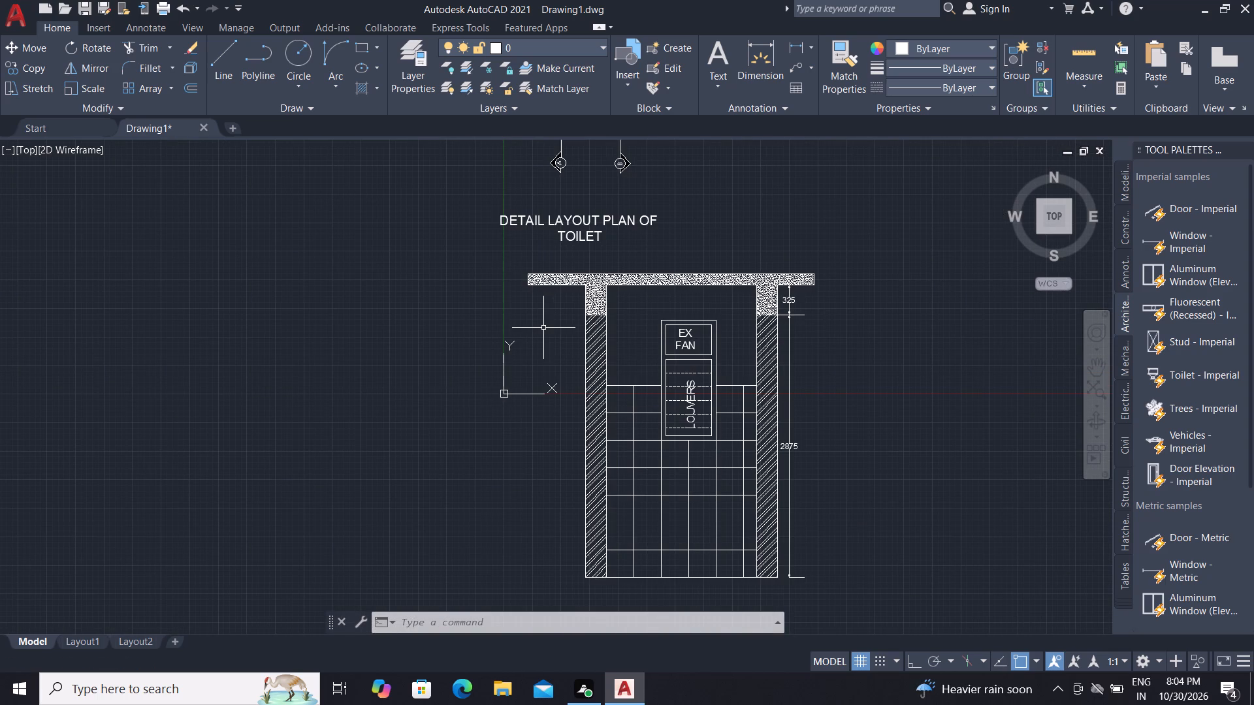
key("ctrl+3")
key("ctrl+2")
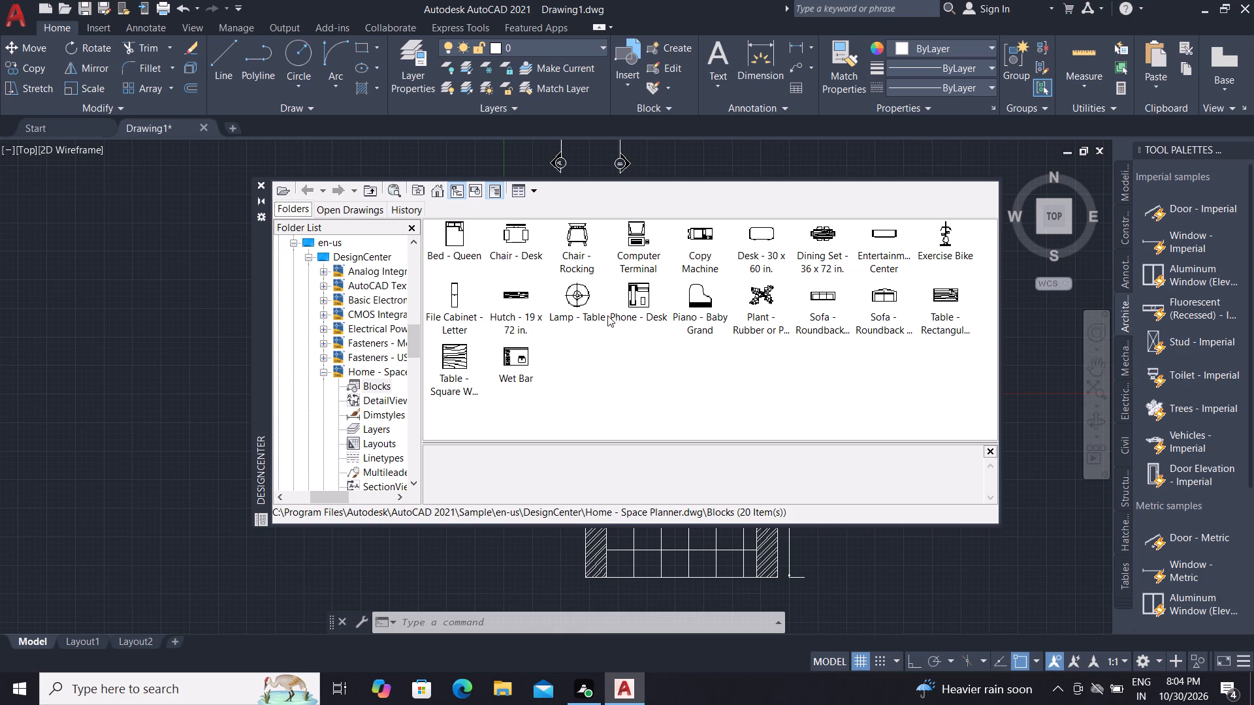
left_click(396, 373)
double_click(458, 236)
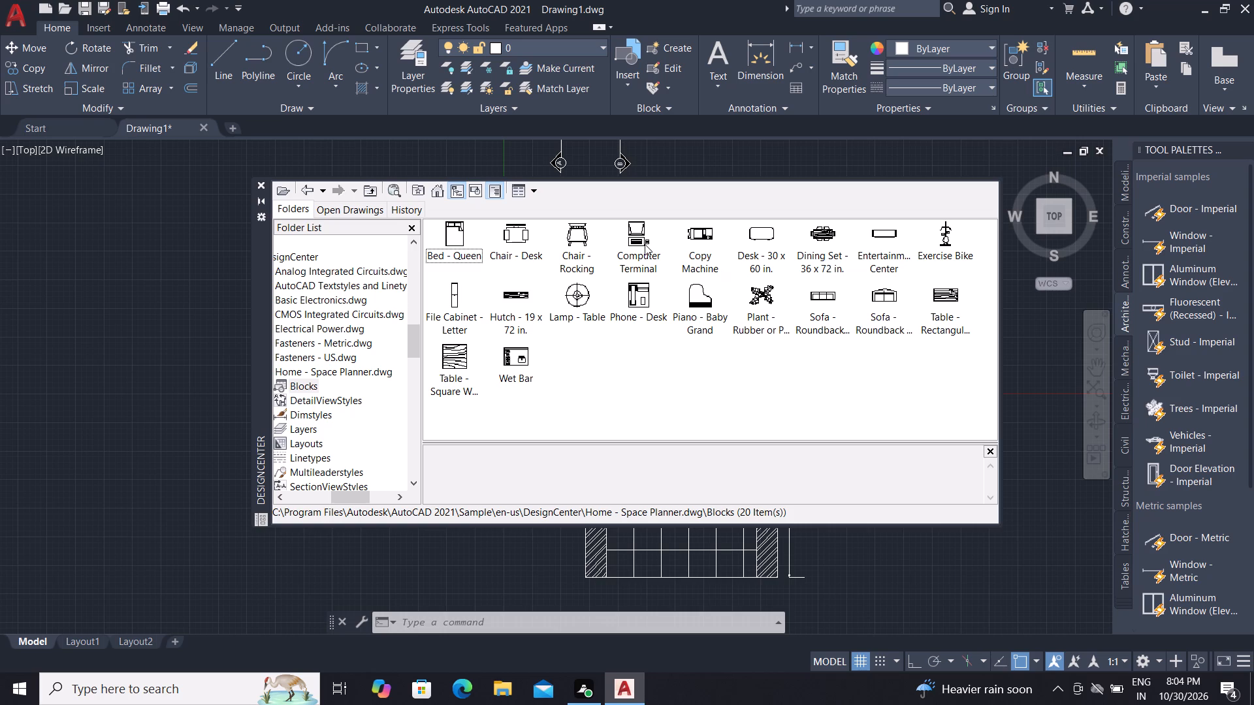
left_click(346, 345)
left_click(349, 341)
double_click(469, 234)
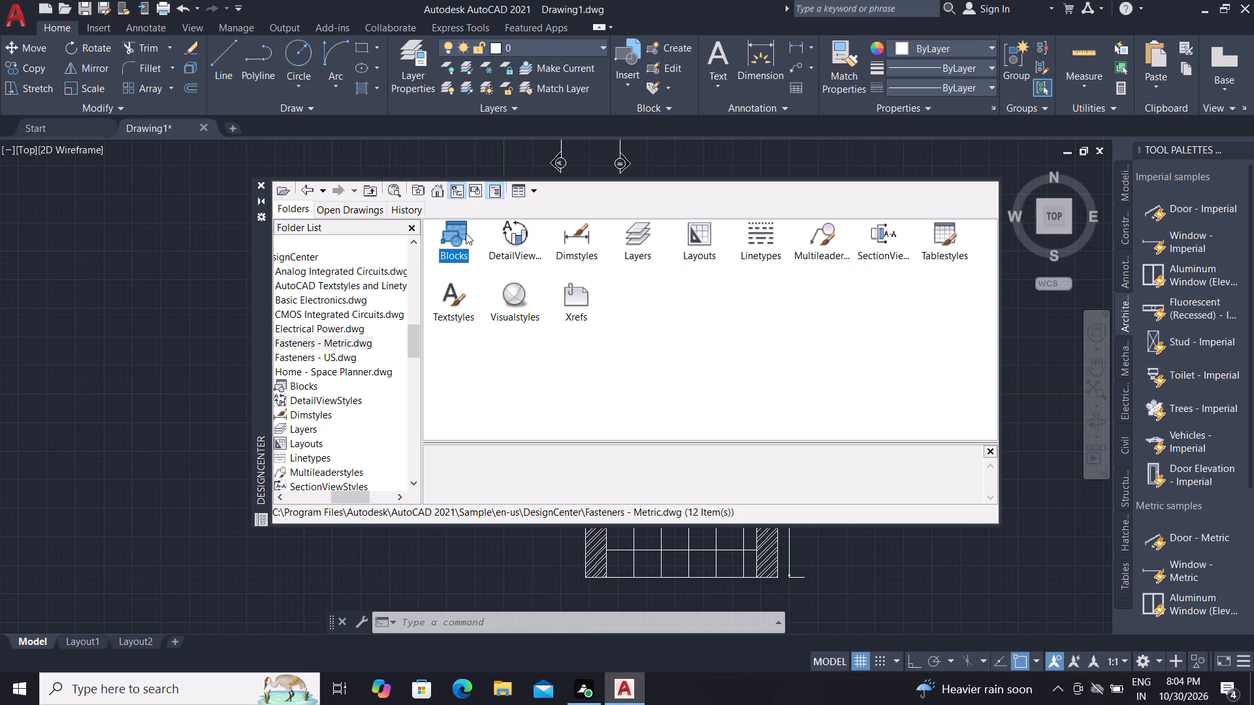
double_click(453, 256)
double_click(453, 236)
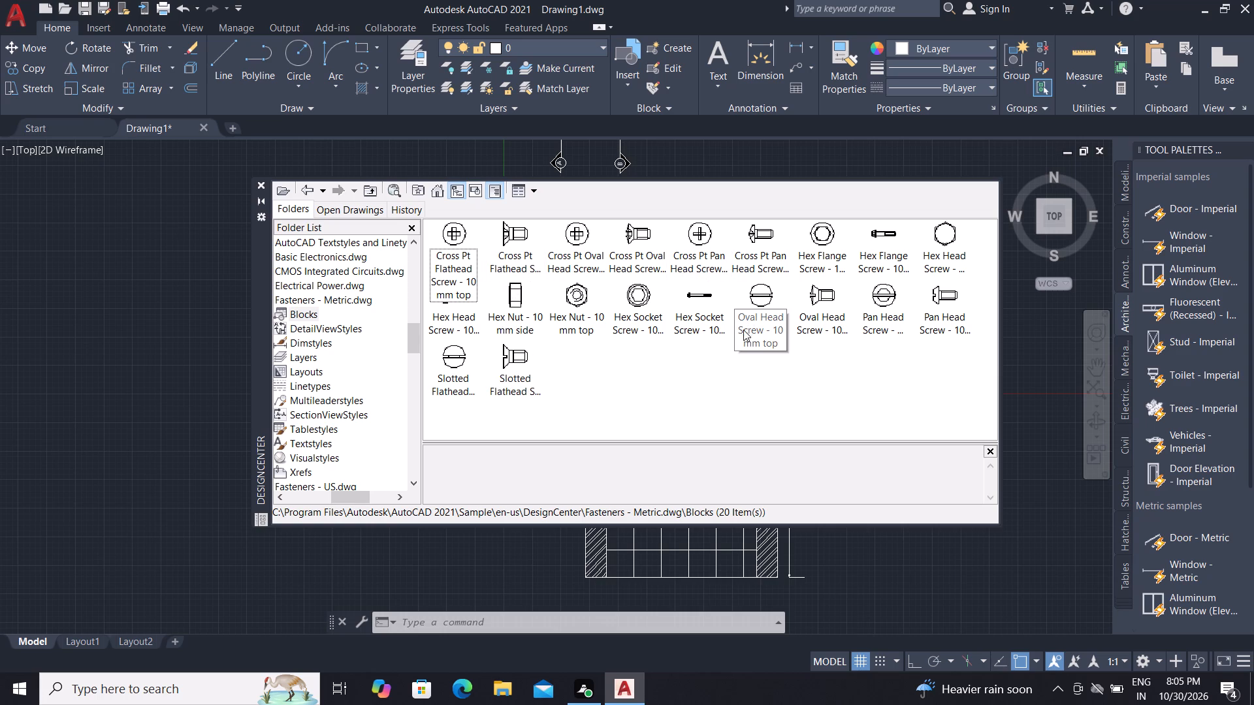
left_click(331, 286)
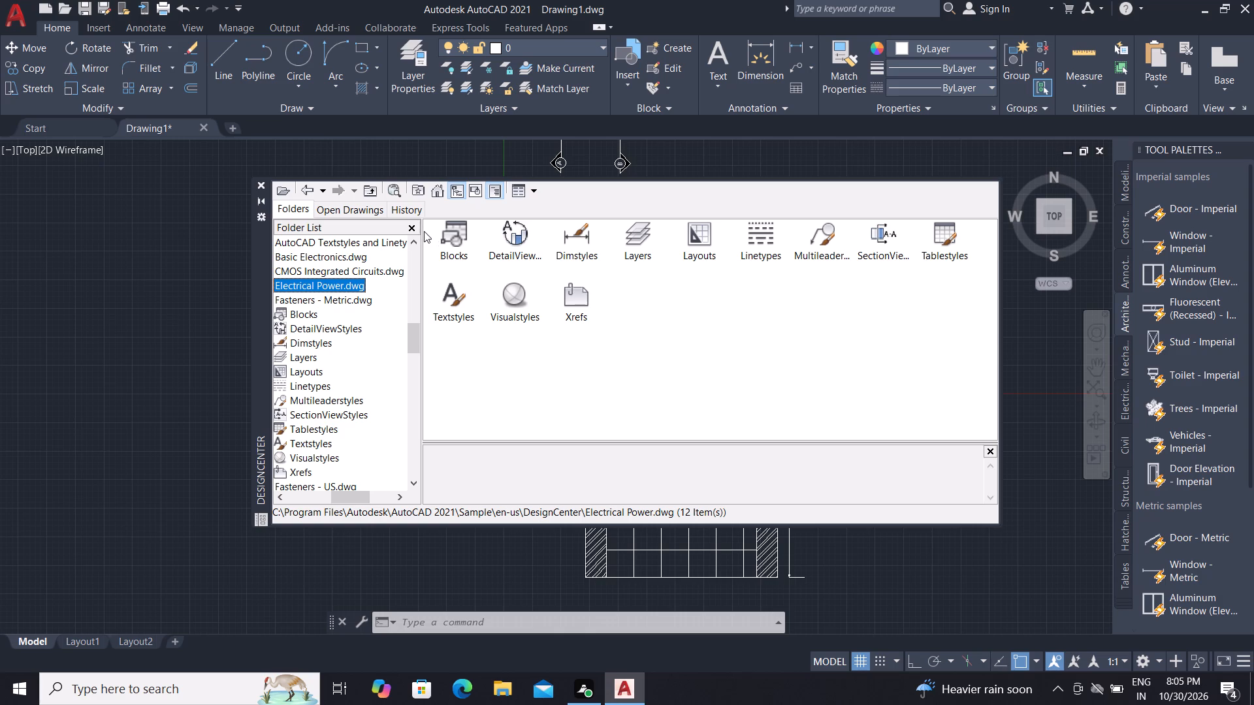
double_click(351, 243)
double_click(346, 257)
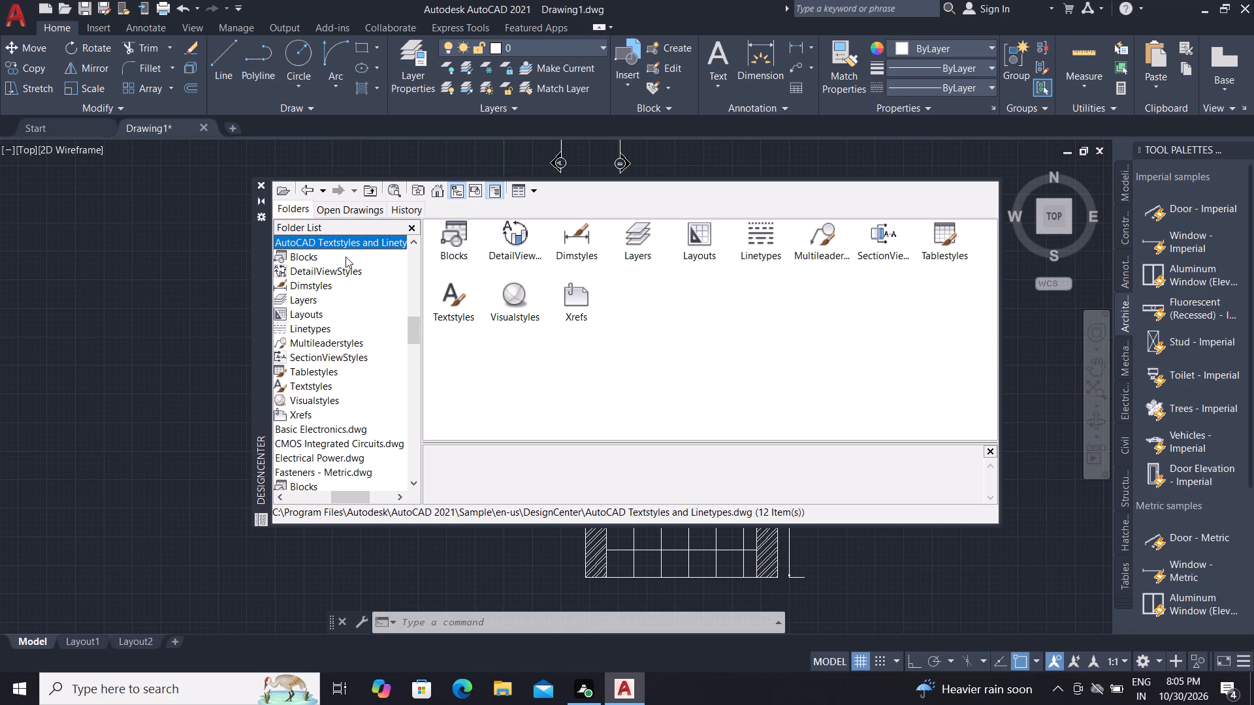
left_click(346, 257)
double_click(451, 240)
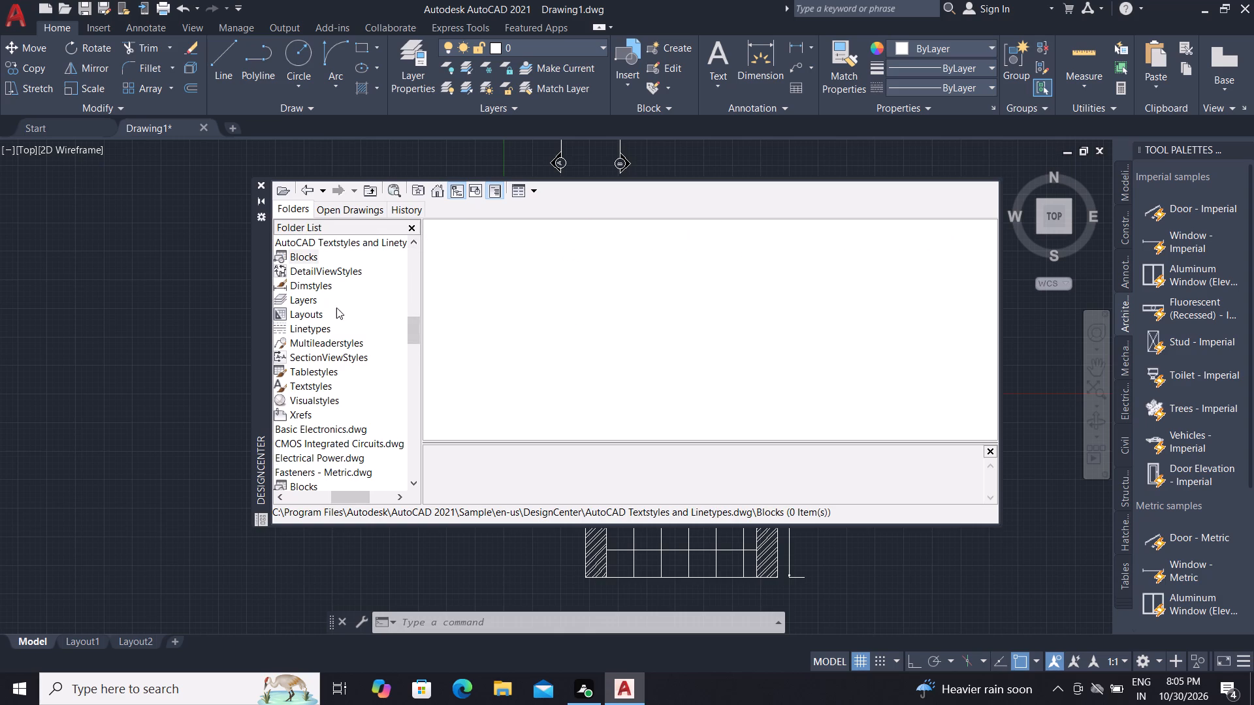
scroll(346, 322, "down", 1)
scroll(310, 373, "down", 3)
scroll(317, 407, "up", 1)
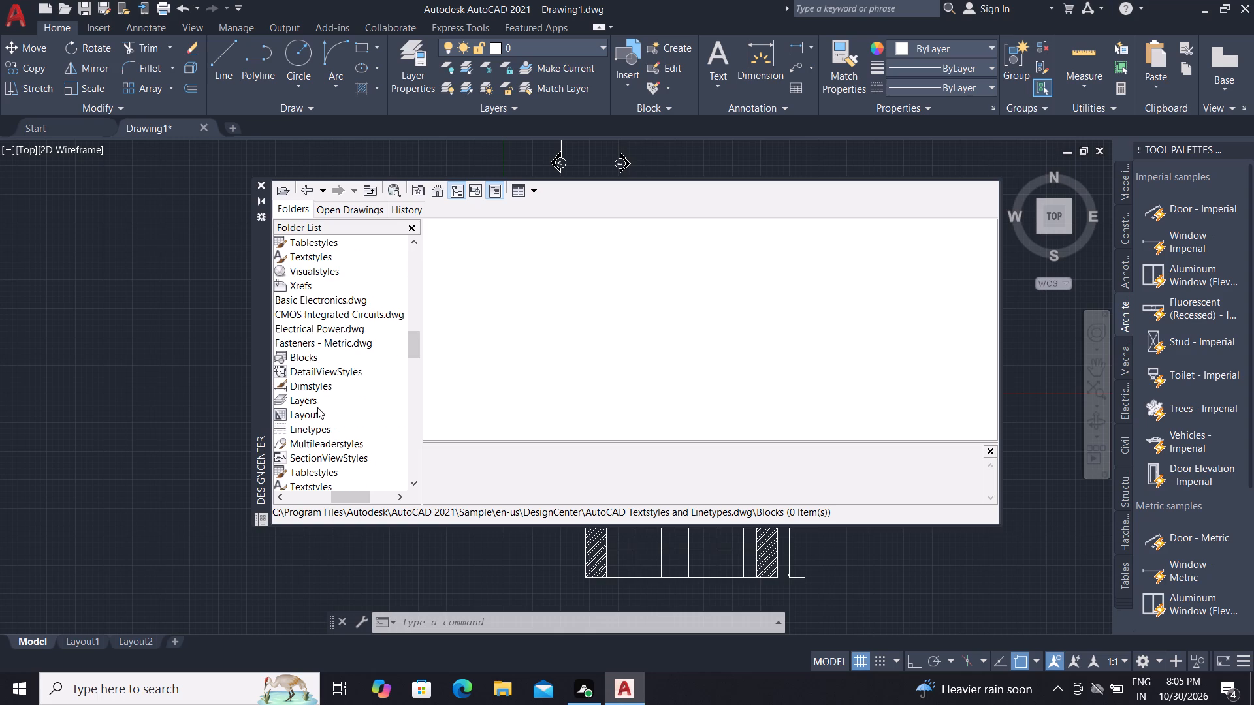
scroll(330, 371, "down", 2)
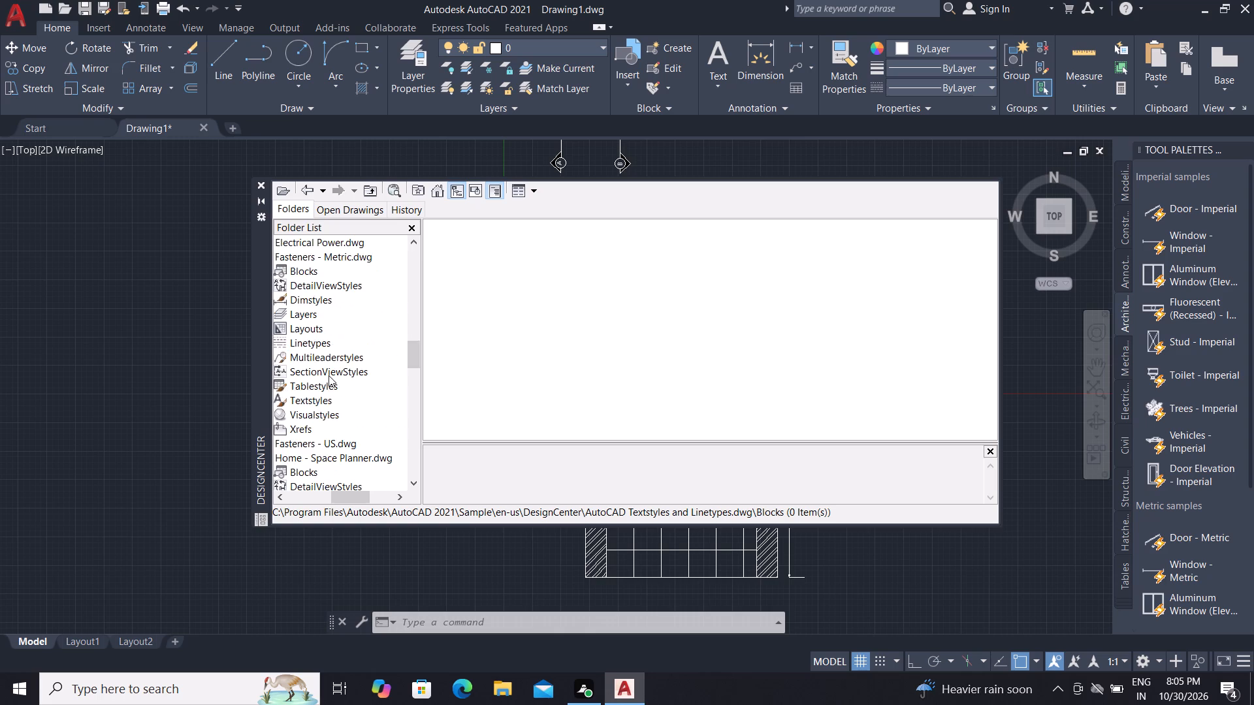
scroll(329, 375, "down", 1)
scroll(305, 428, "down", 1)
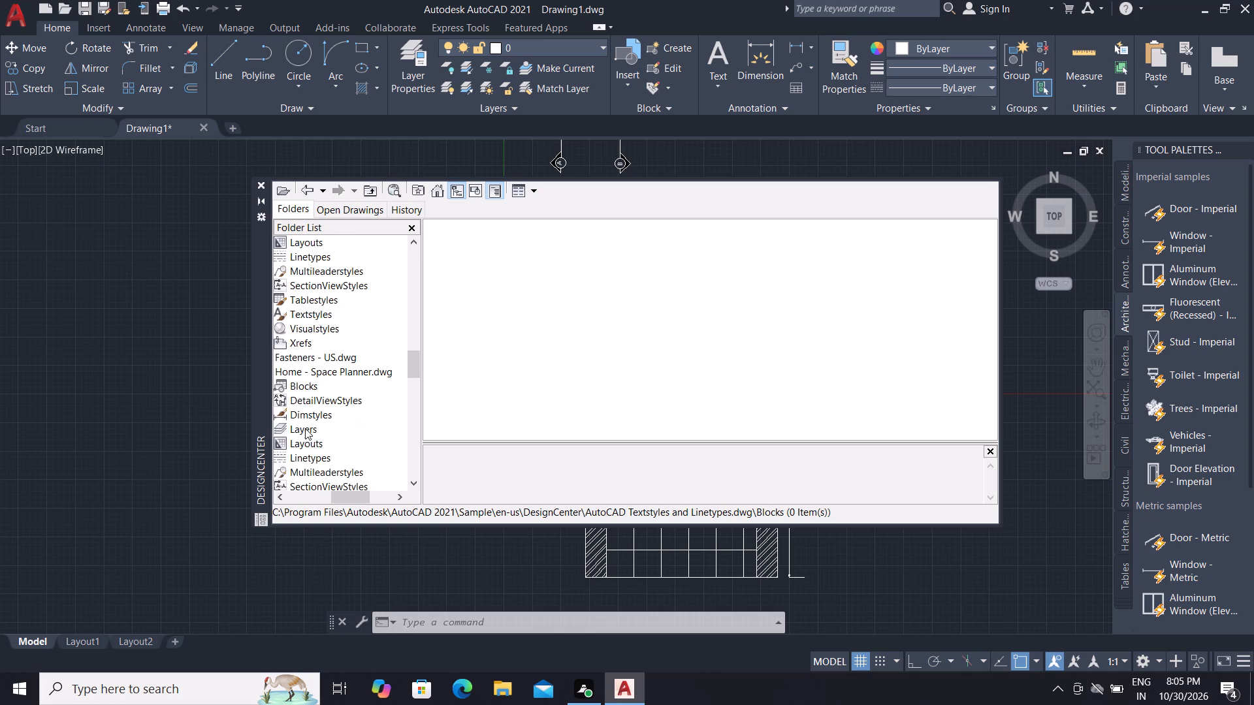
scroll(305, 428, "down", 1)
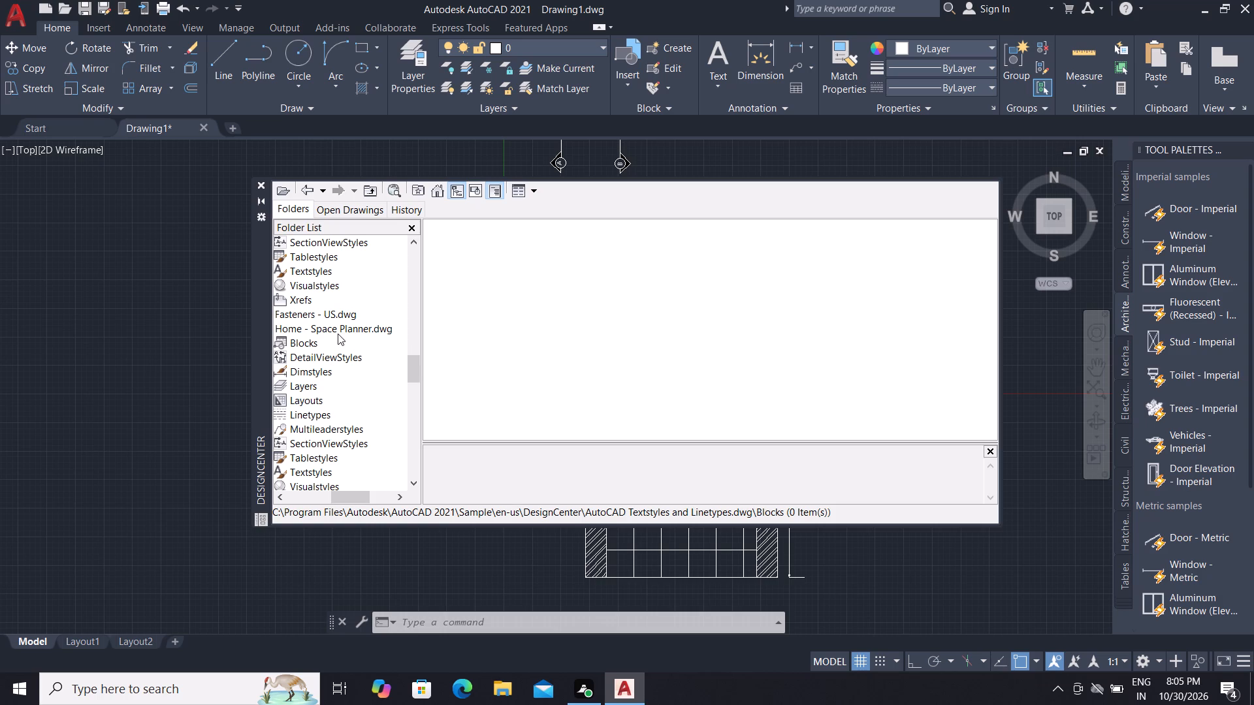
double_click(339, 330)
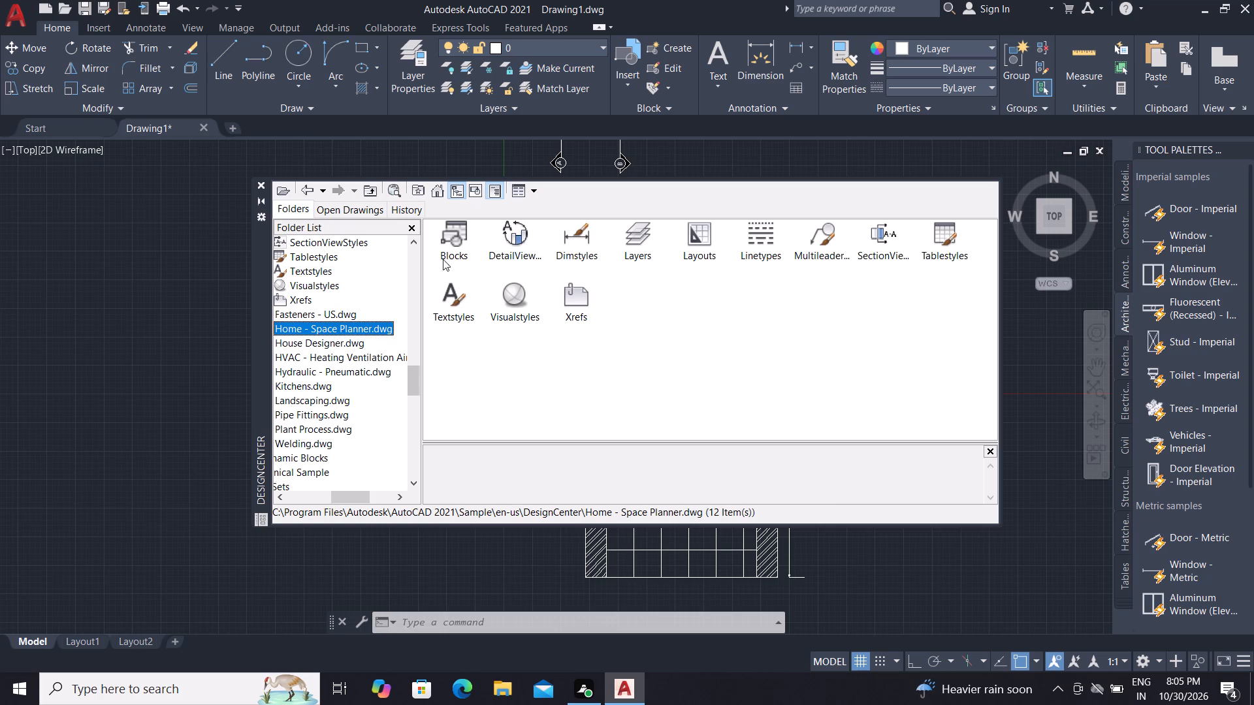
double_click(456, 253)
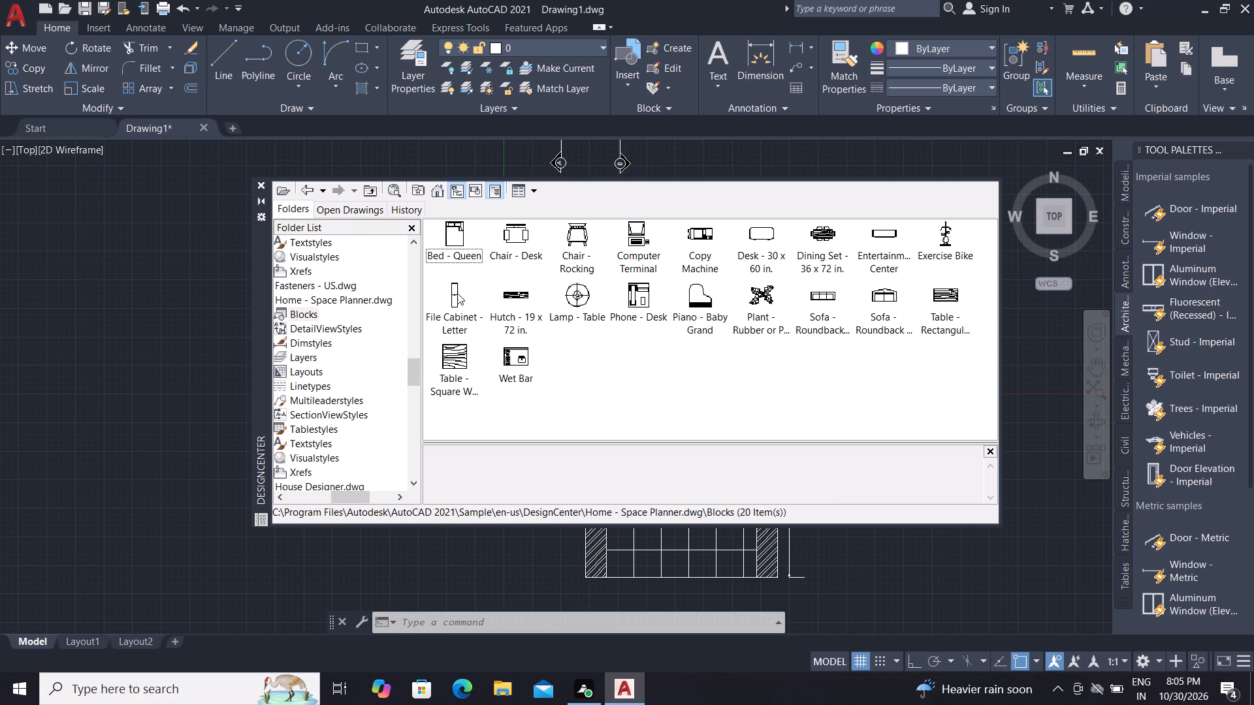
scroll(329, 388, "down", 2)
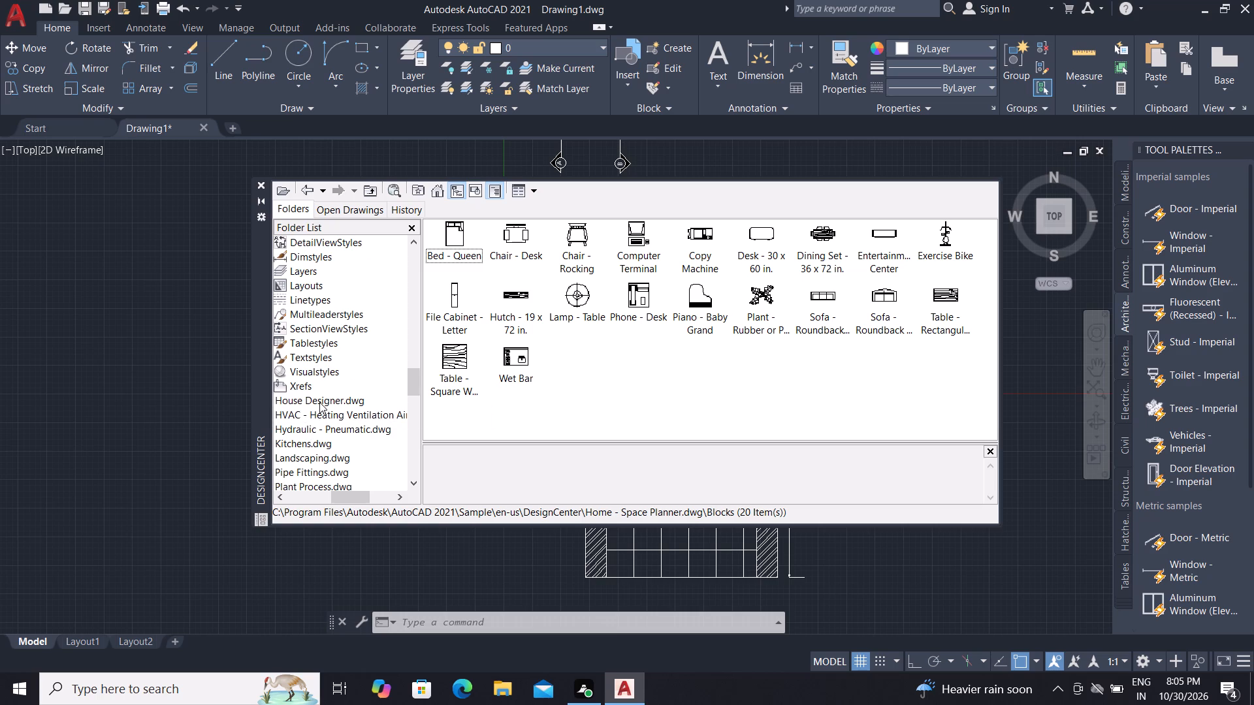
Insert the Faucet - Bathroom side block from House Designer.dwg at scale 1 and angle 0, in empty space left of the toilet section.
double_click(319, 402)
double_click(443, 239)
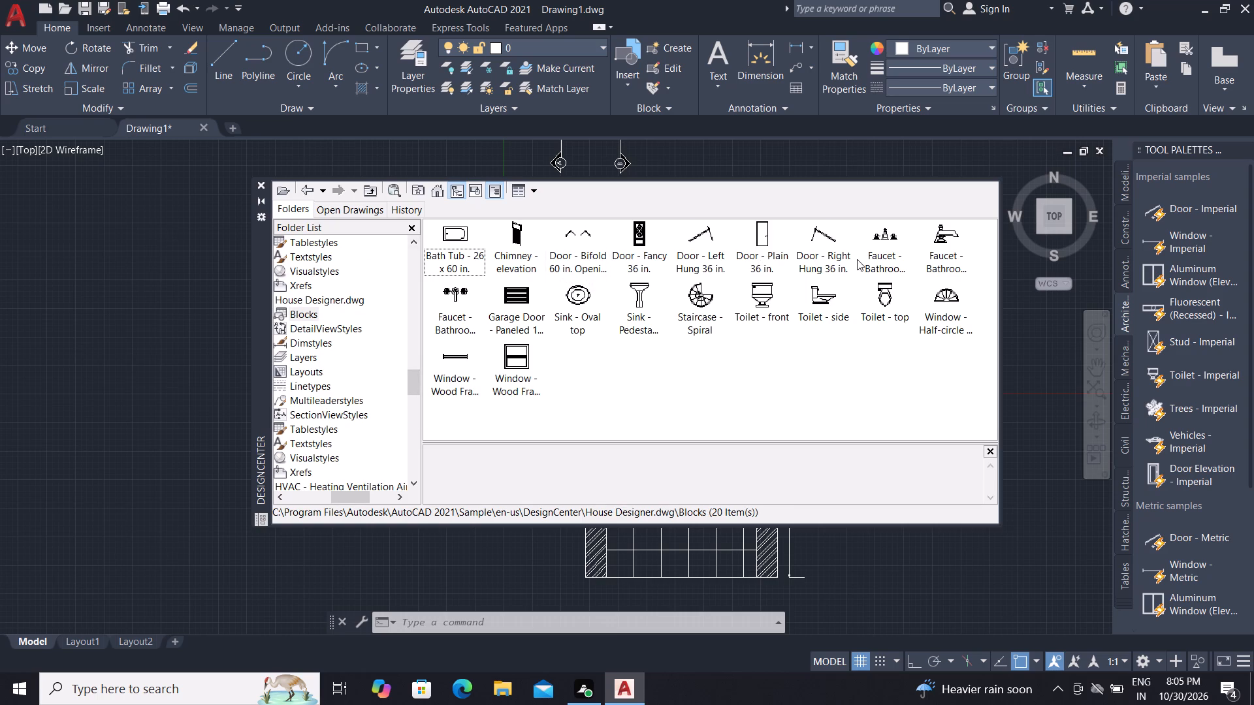
left_click(938, 239)
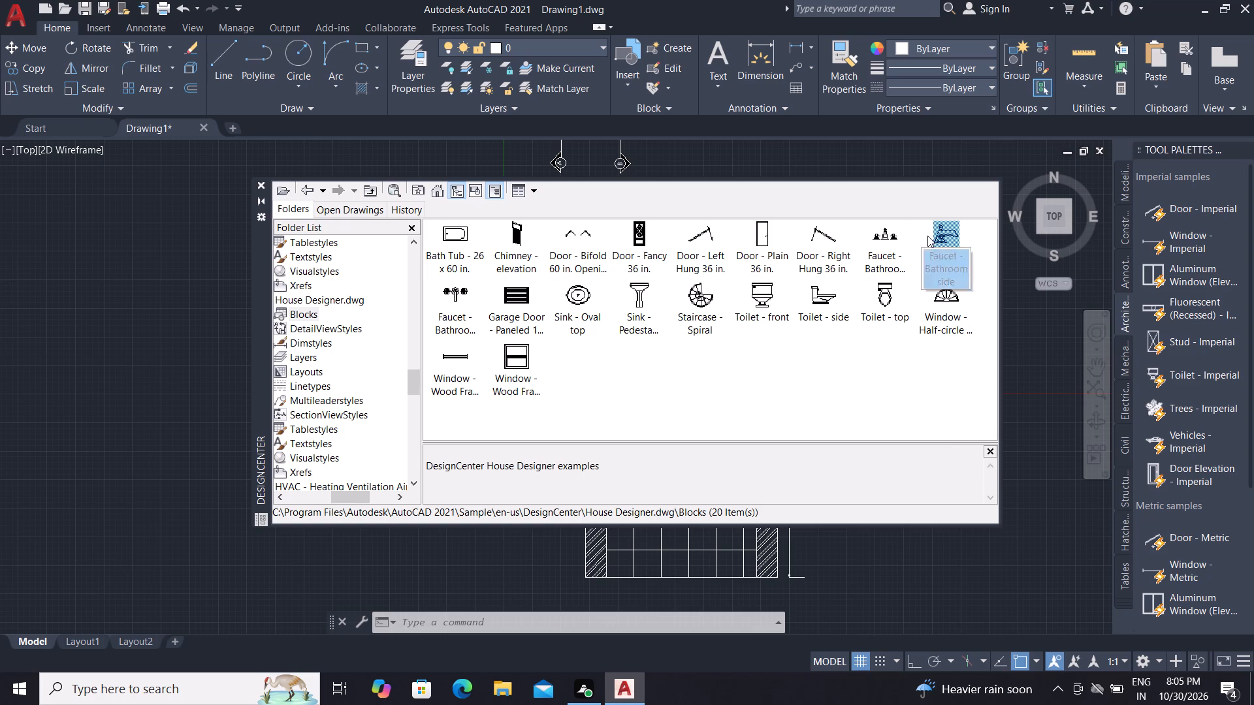
right_click(927, 236)
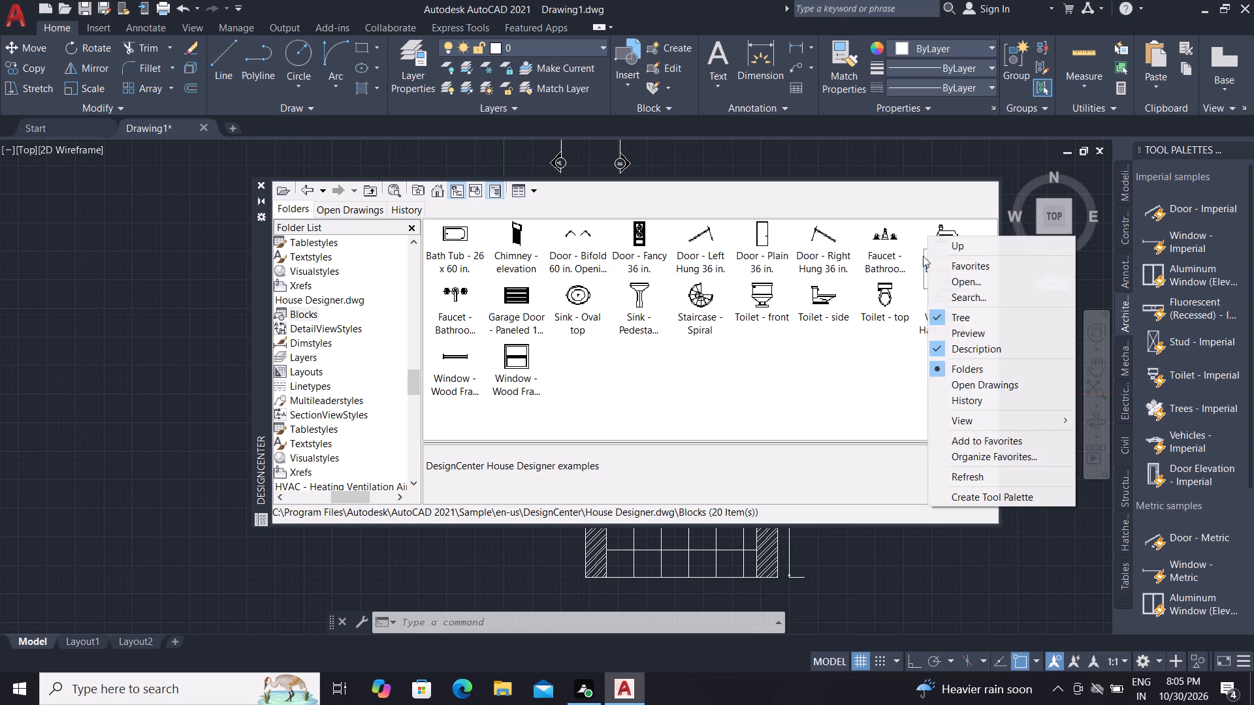
left_click(917, 243)
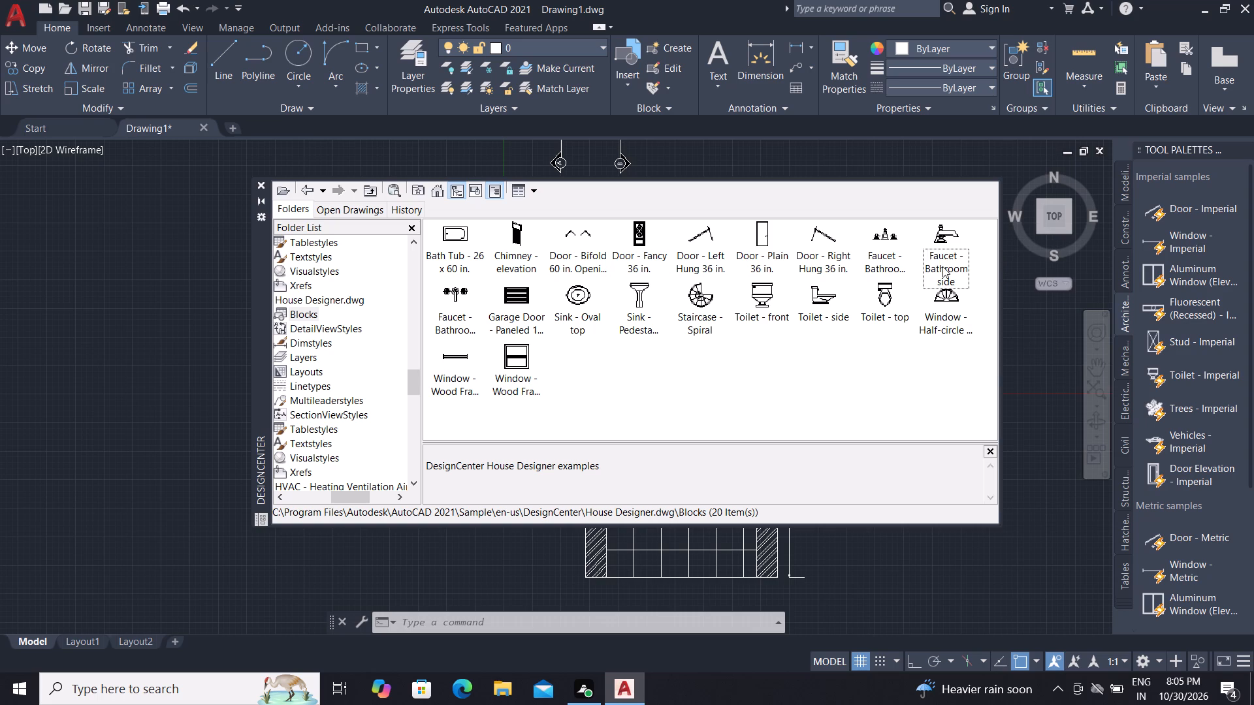
right_click(942, 266)
left_click(951, 274)
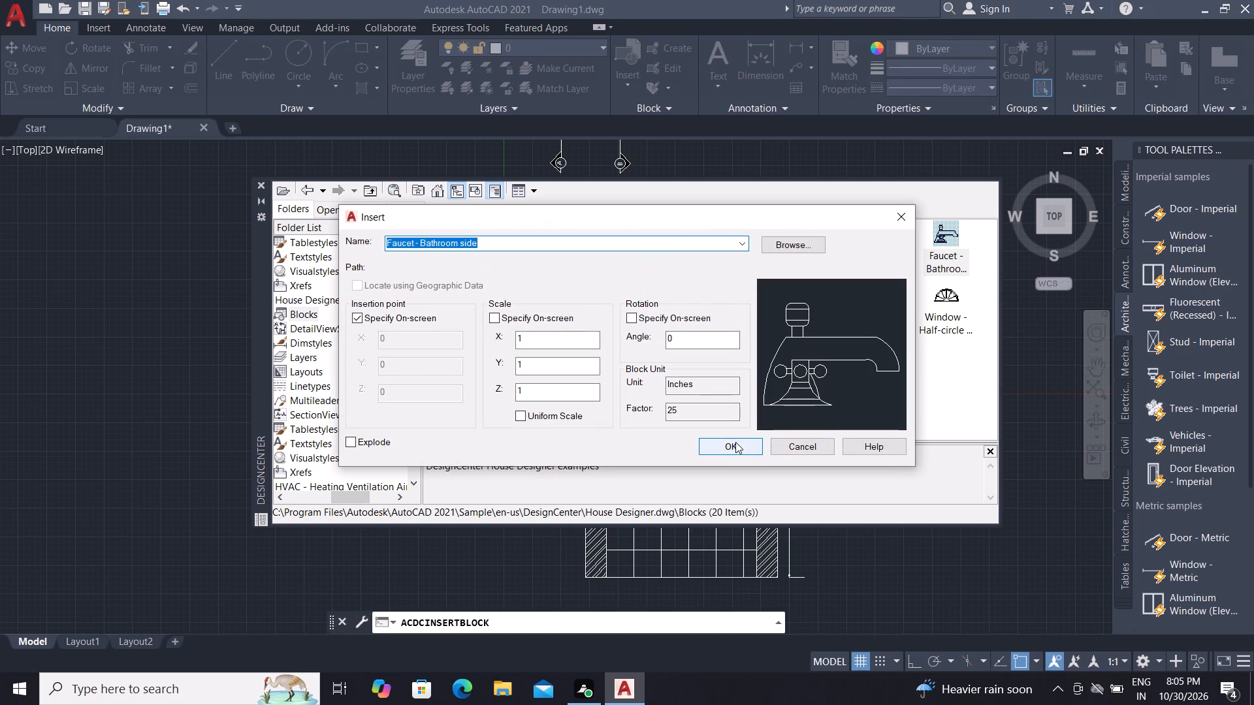
left_click(735, 442)
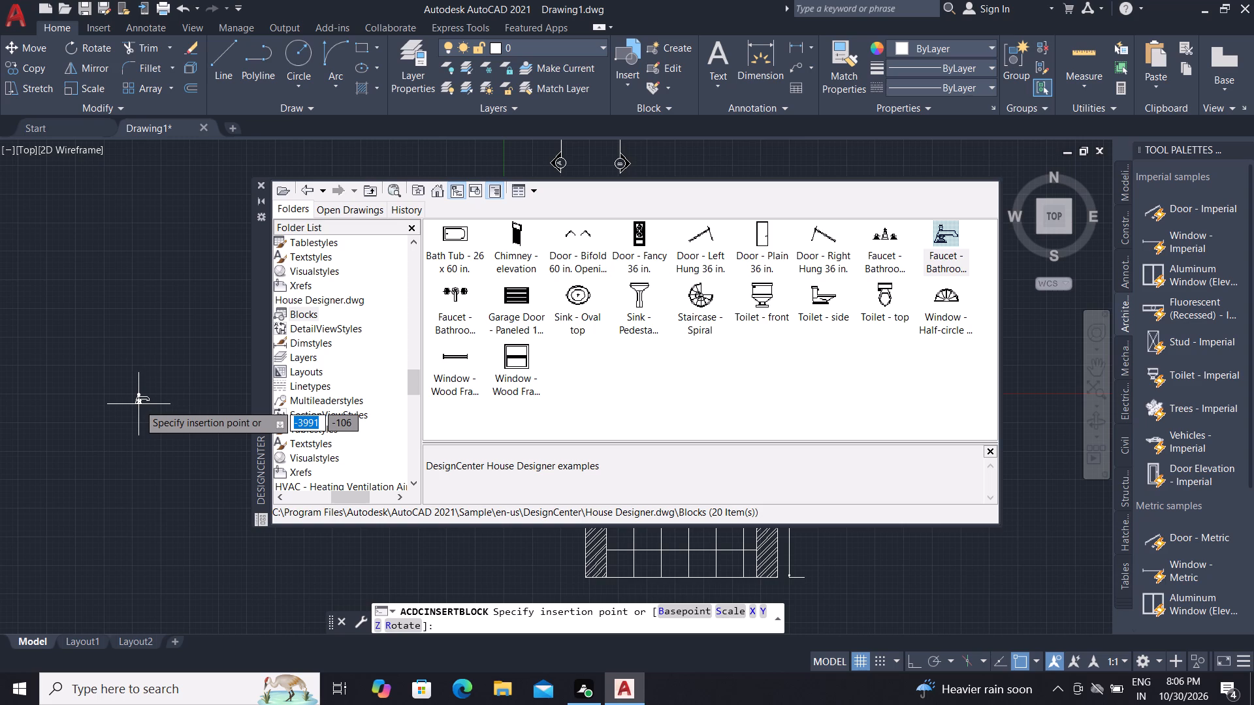
left_click(138, 404)
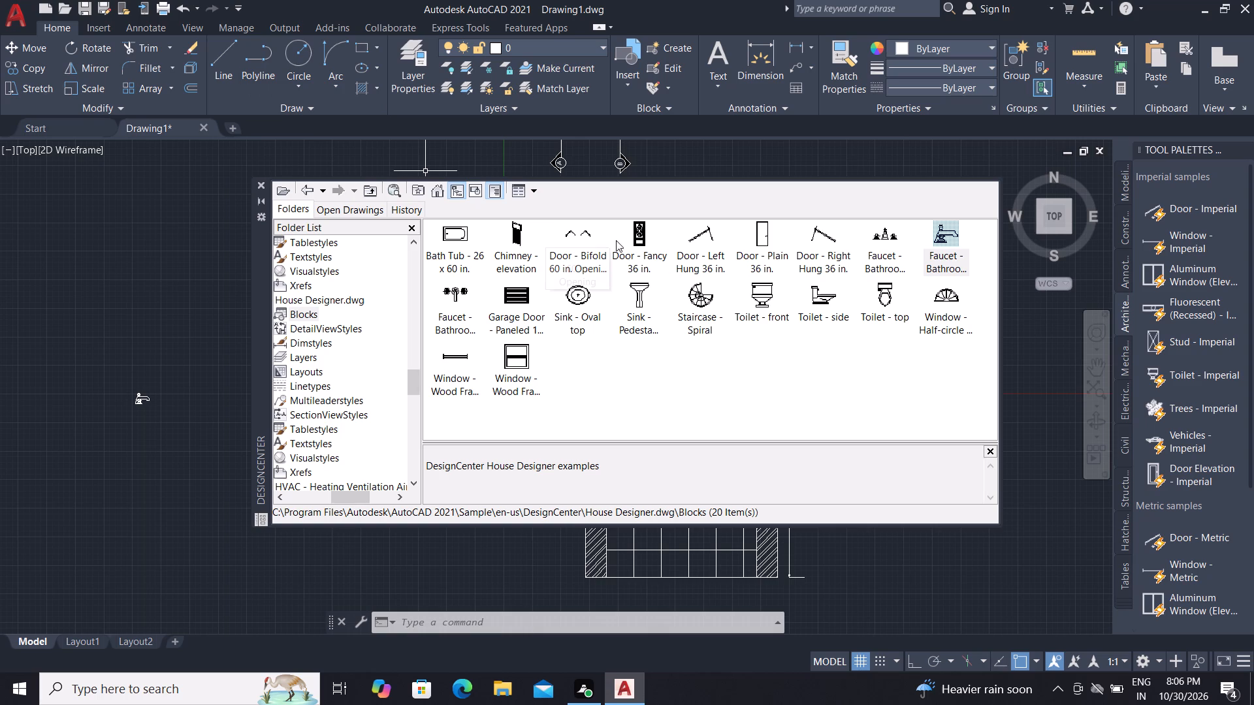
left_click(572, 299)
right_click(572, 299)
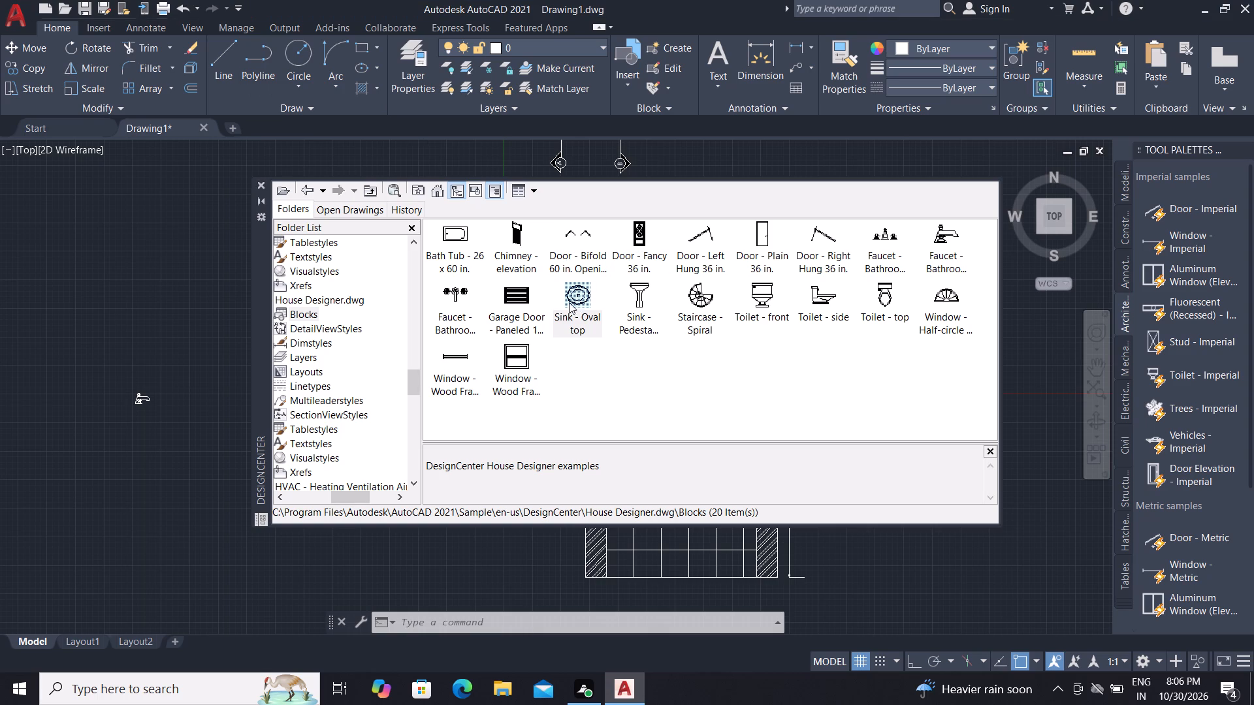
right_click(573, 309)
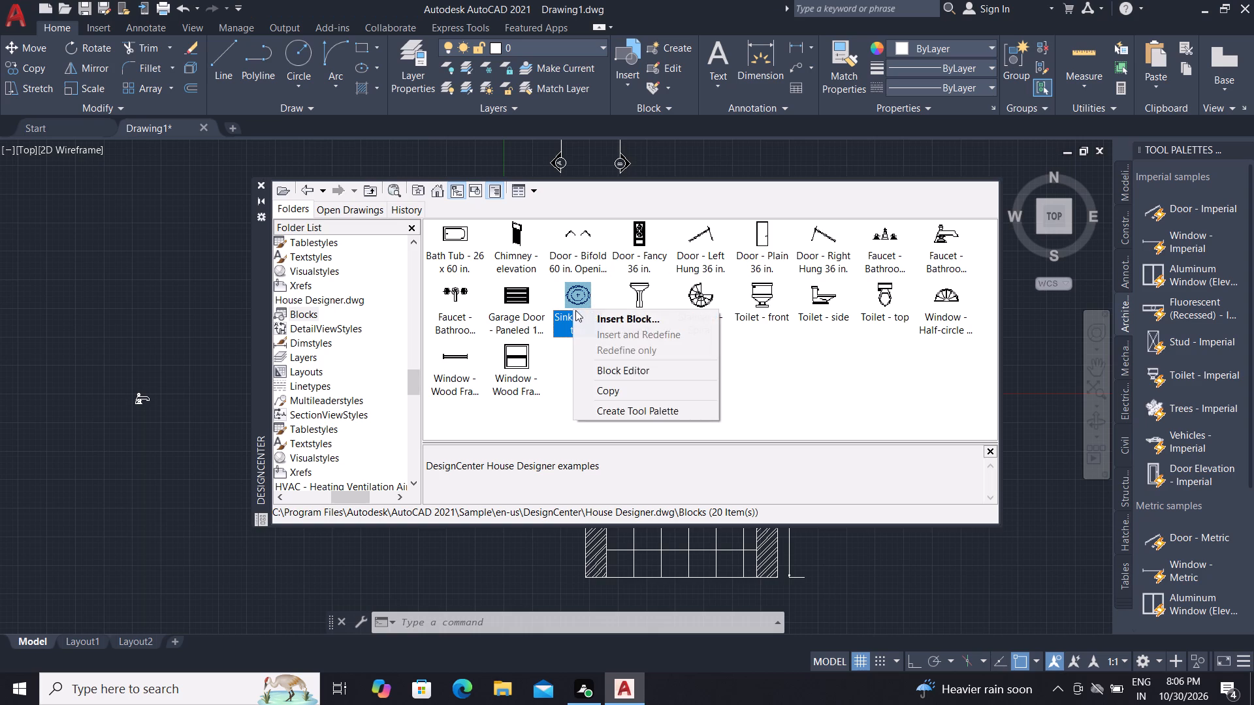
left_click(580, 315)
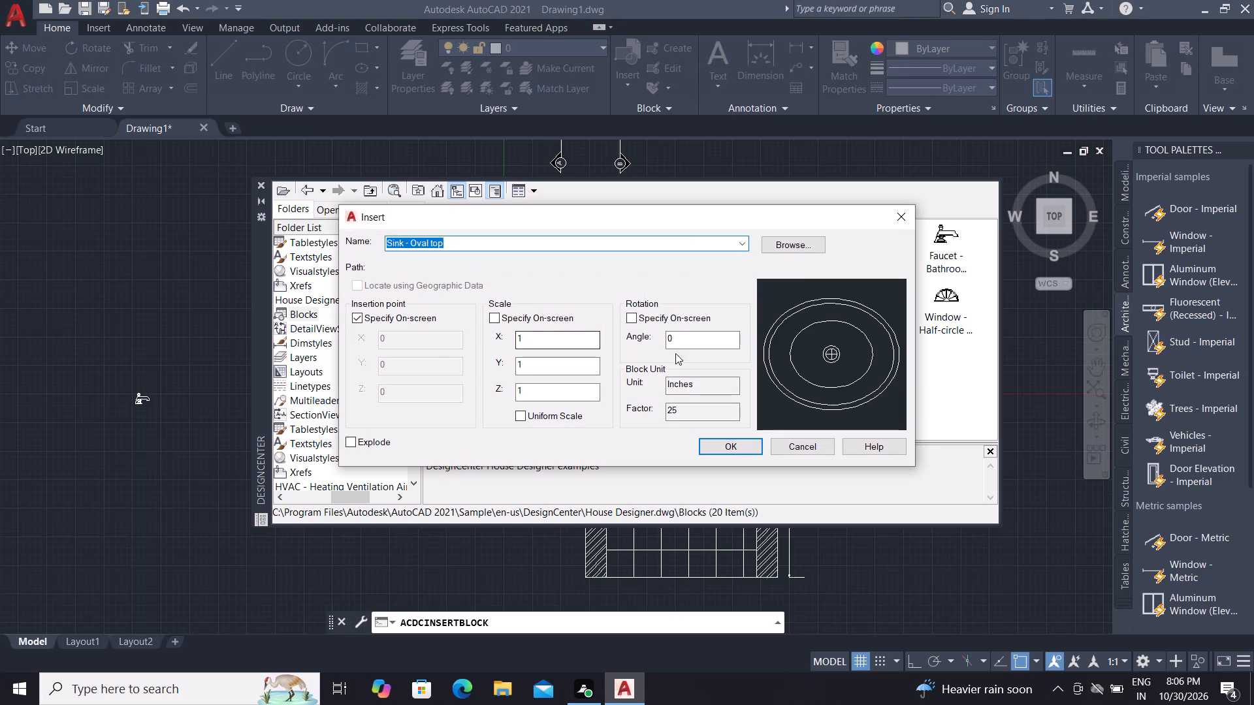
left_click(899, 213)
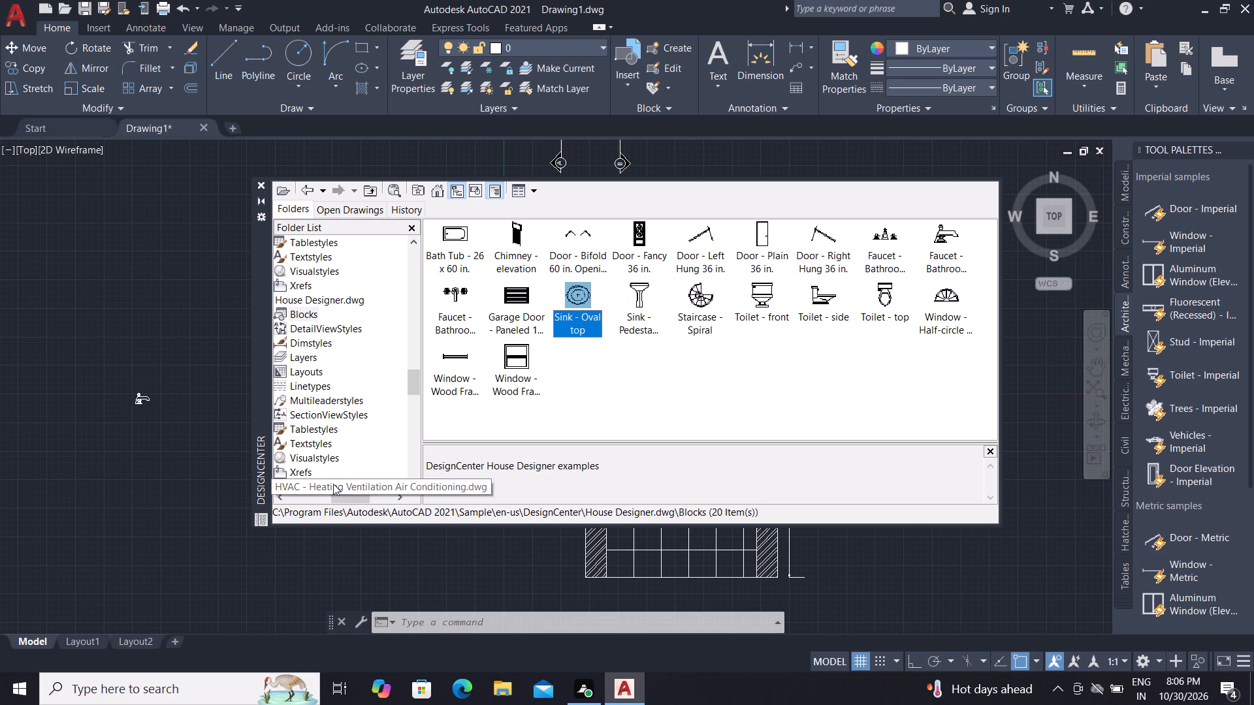
Browse the blocks in the Pipe Fittings.dwg and Landscaping.dwg samples for fixtures suited to the toilet section.
scroll(322, 448, "down", 2)
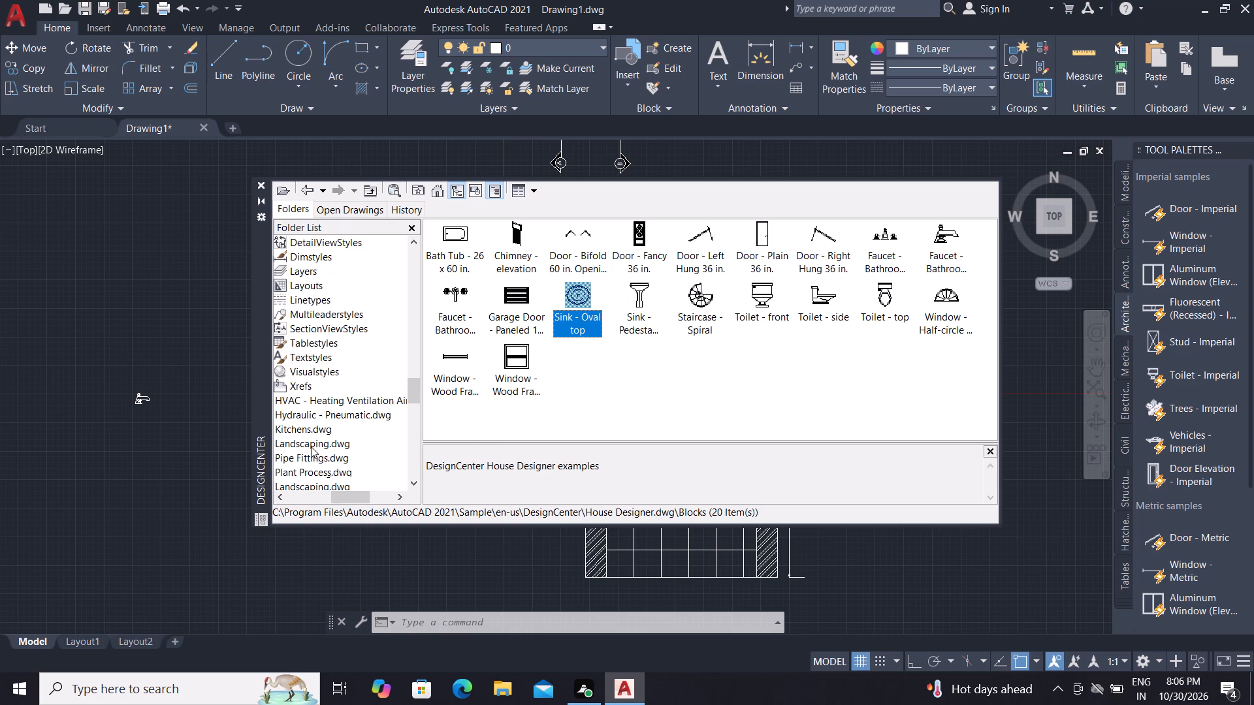
left_click(300, 455)
right_click(300, 455)
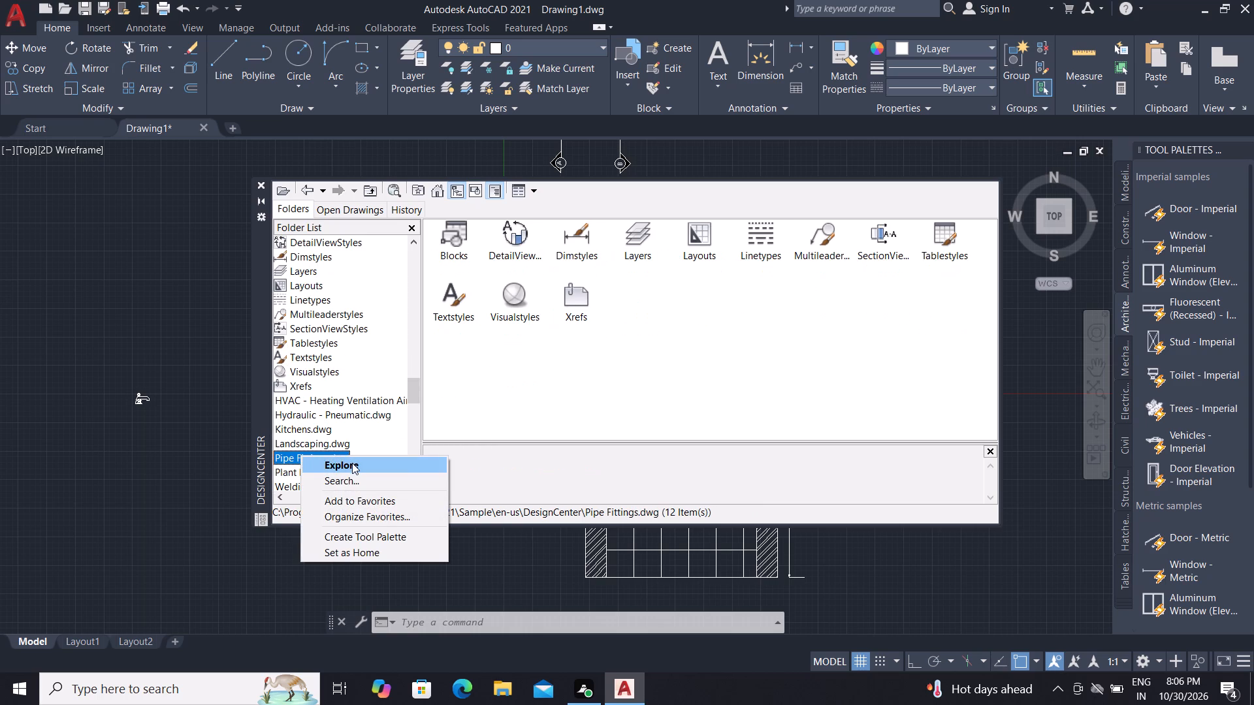
left_click(352, 463)
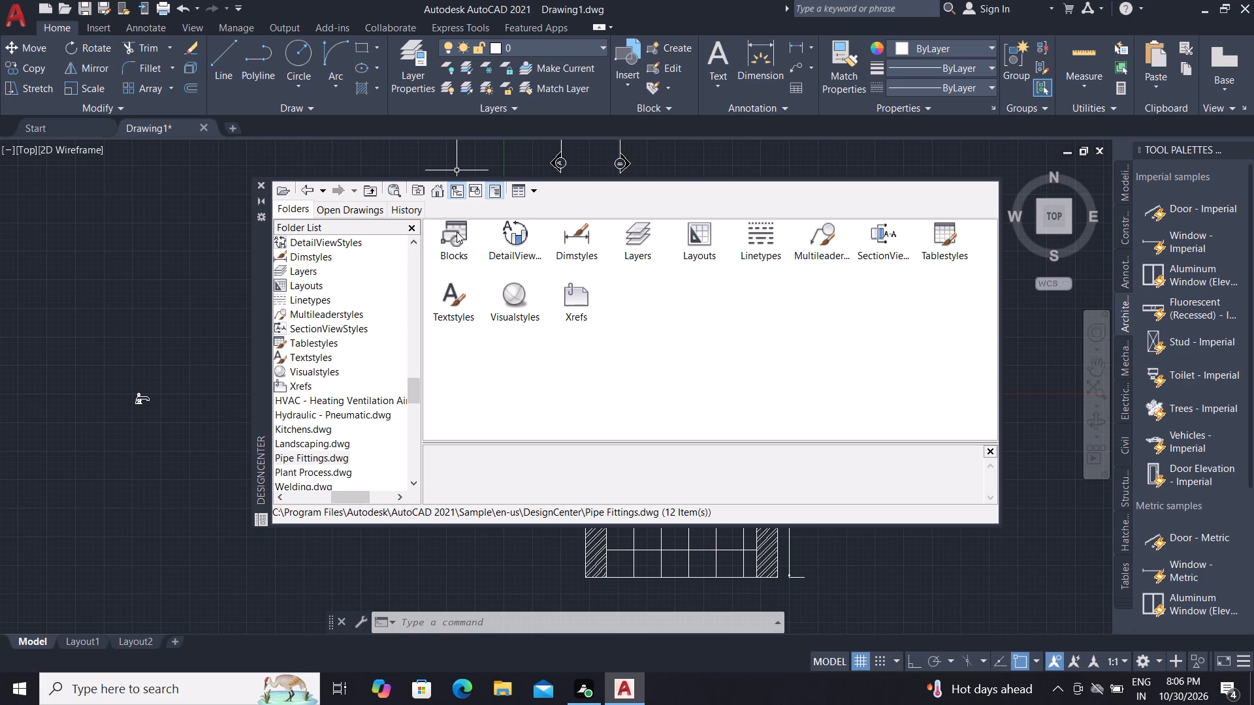
double_click(457, 232)
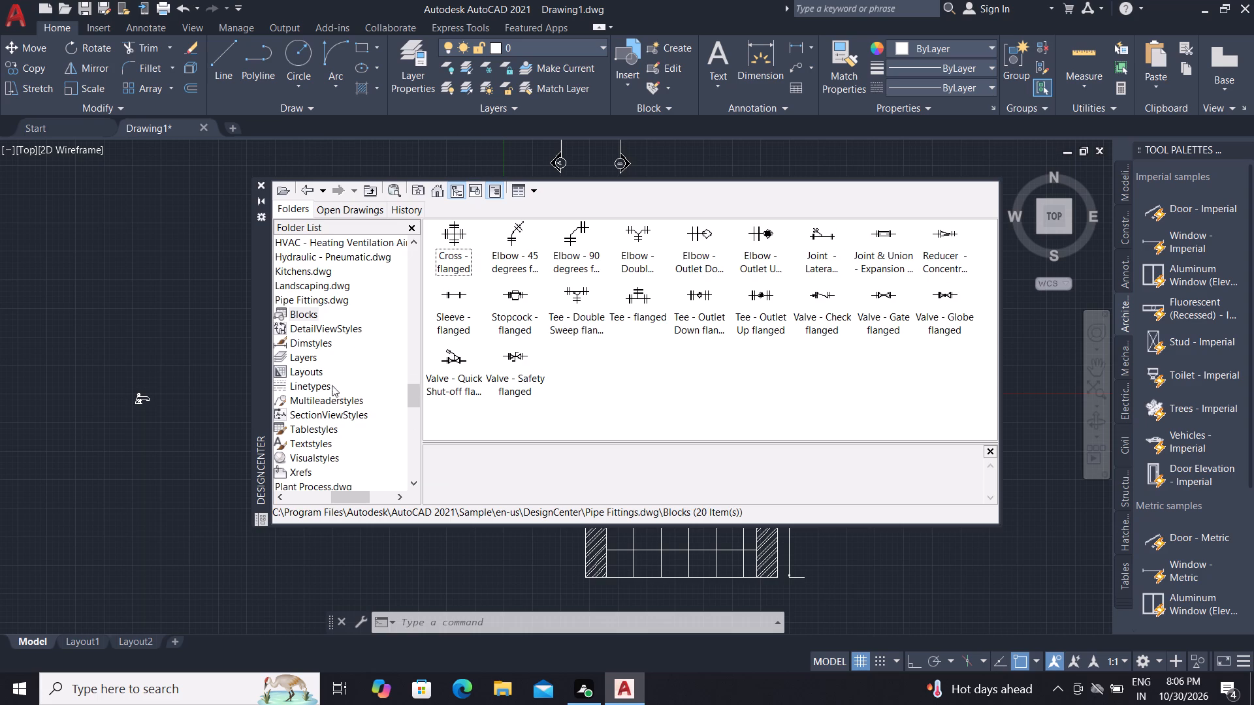
left_click(319, 296)
left_click(323, 285)
right_click(323, 285)
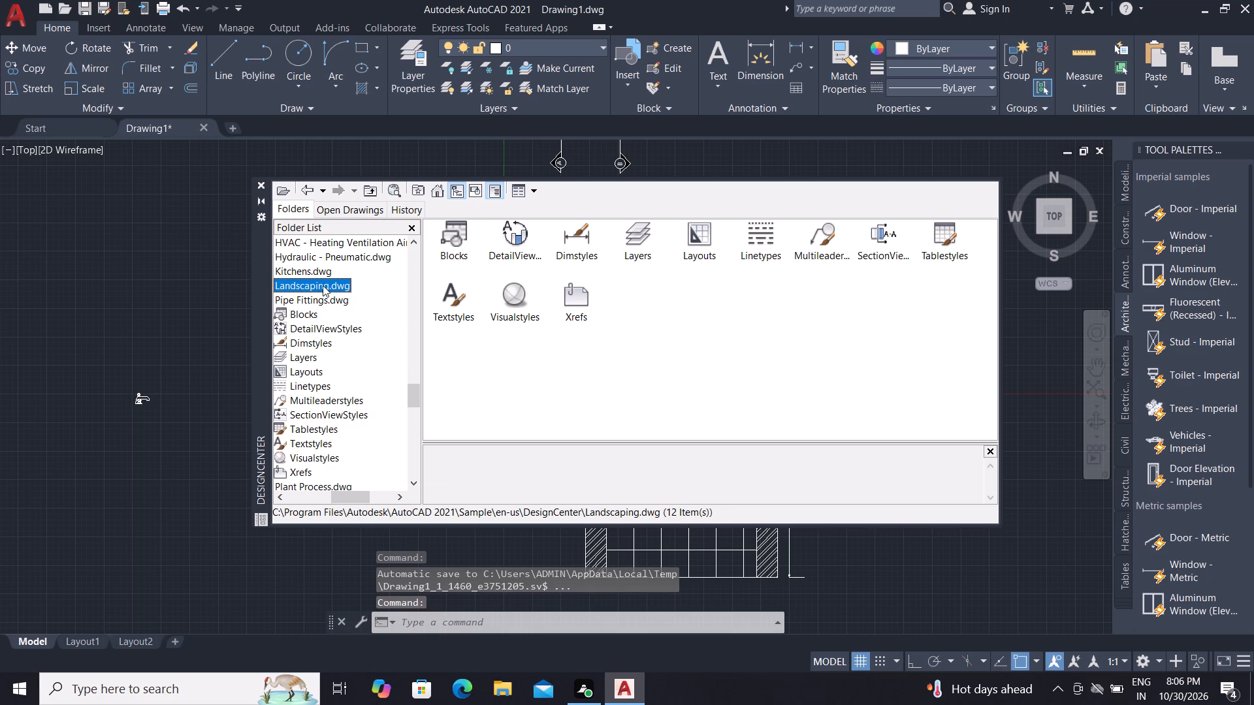
left_click(331, 290)
double_click(437, 253)
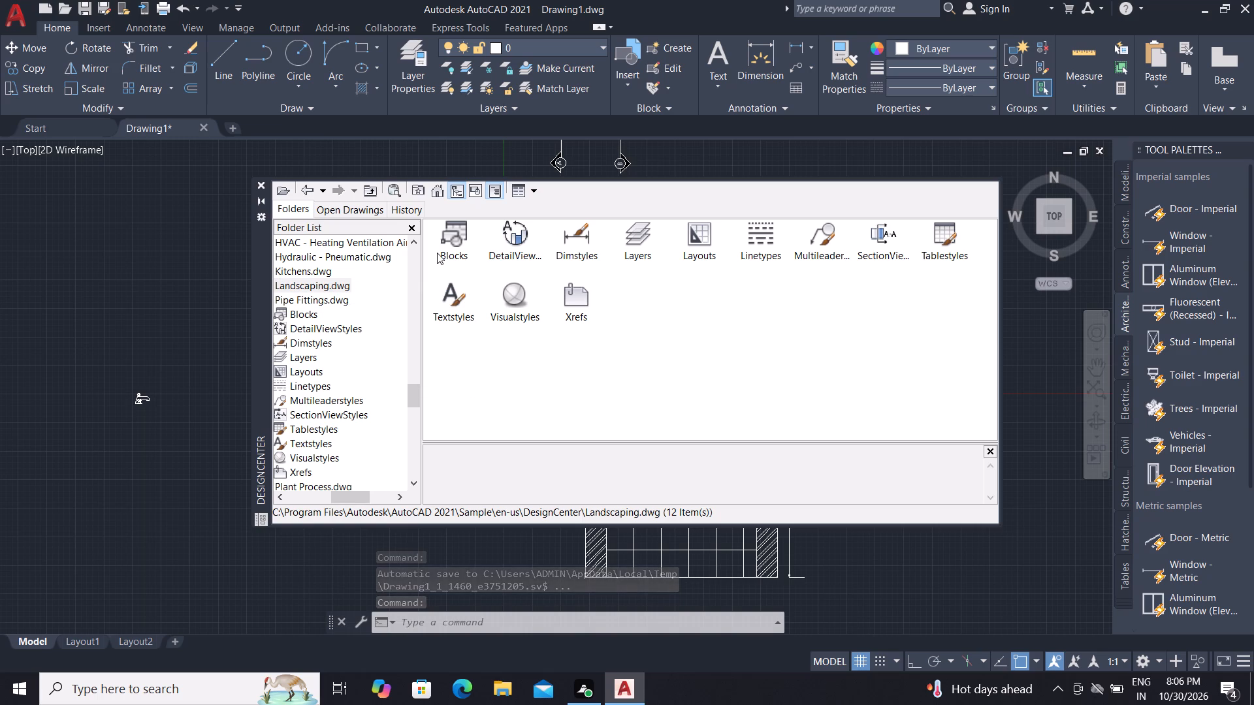
double_click(448, 246)
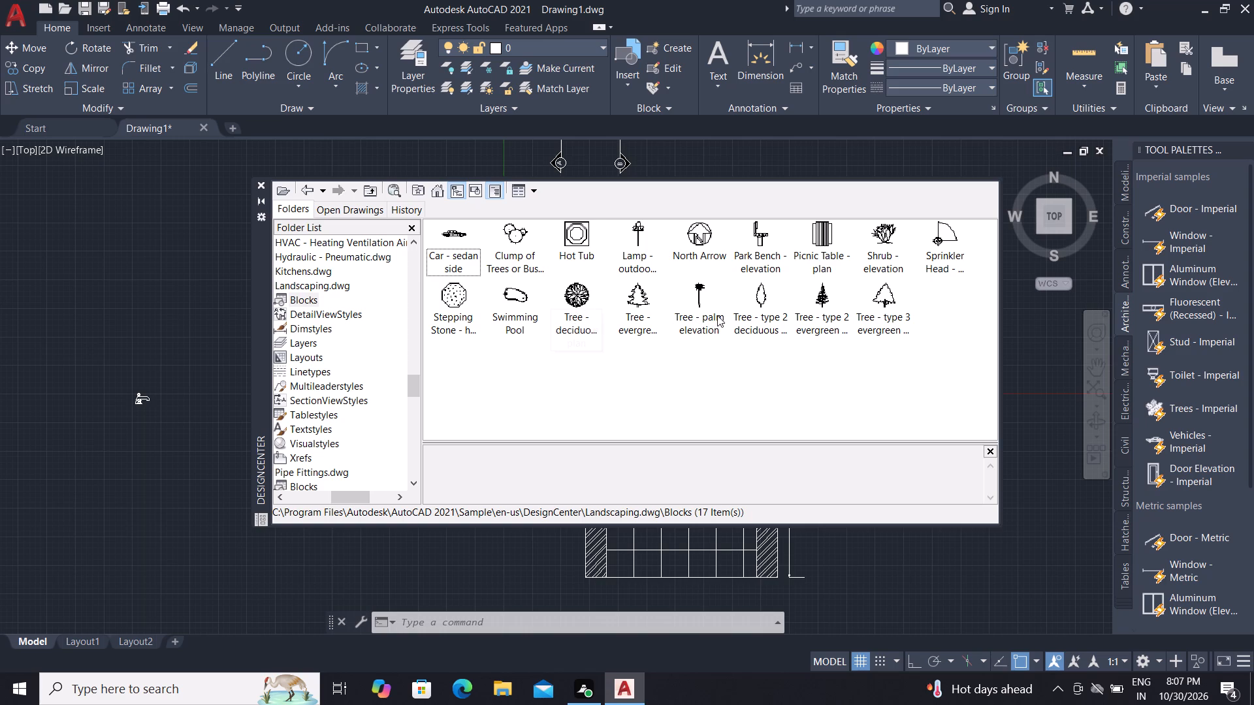
Browse the blocks in the Kitchens, Hydraulic - Pneumatic and HVAC sample drawings for fixtures suited to the toilet section.
left_click(311, 276)
double_click(428, 236)
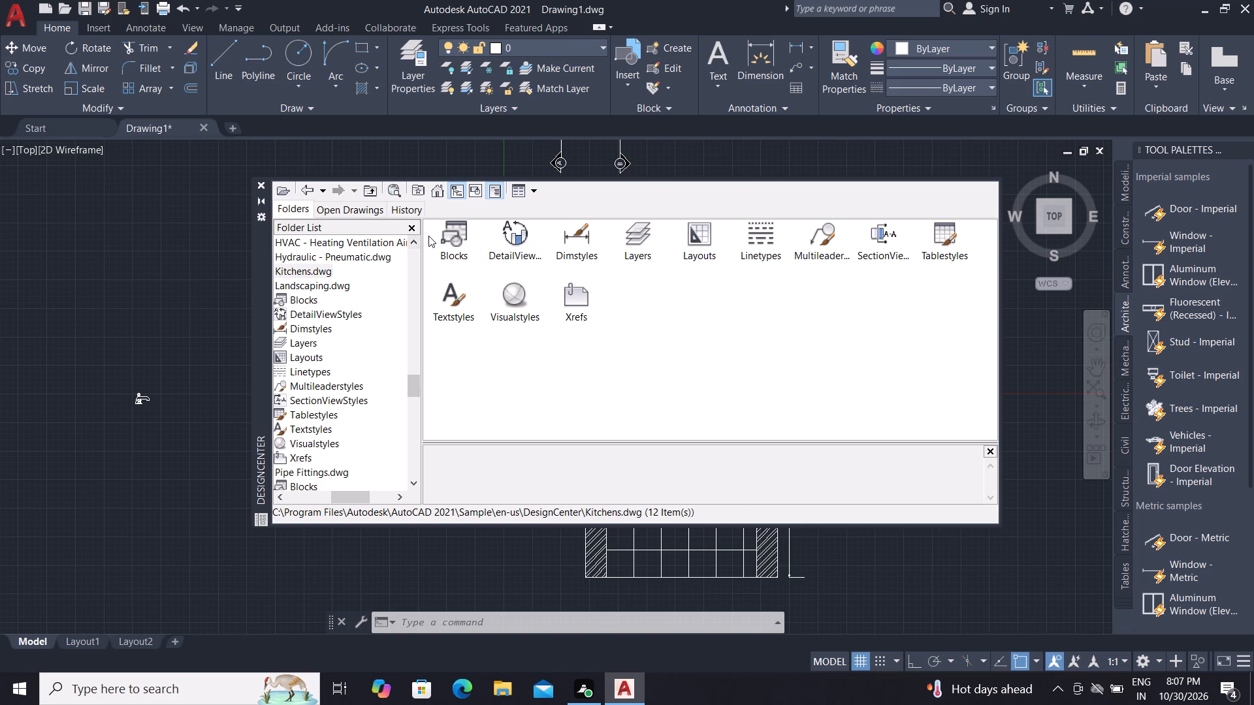
double_click(448, 236)
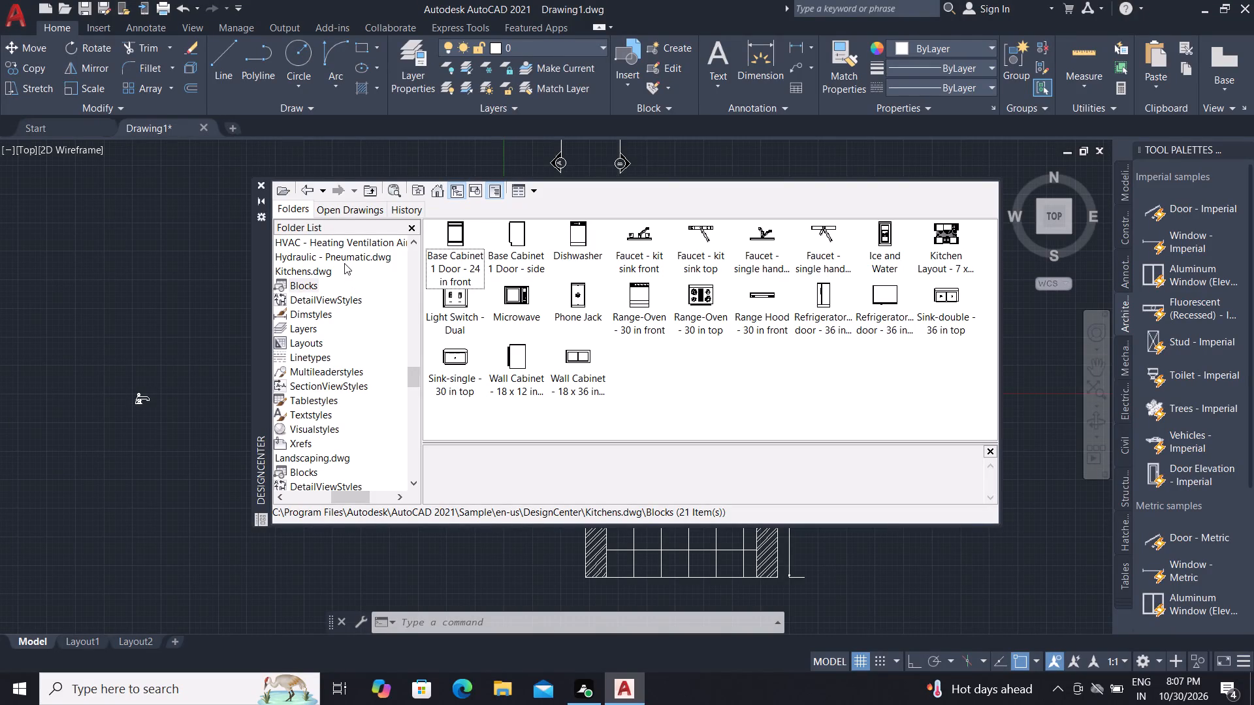
left_click(323, 272)
double_click(361, 258)
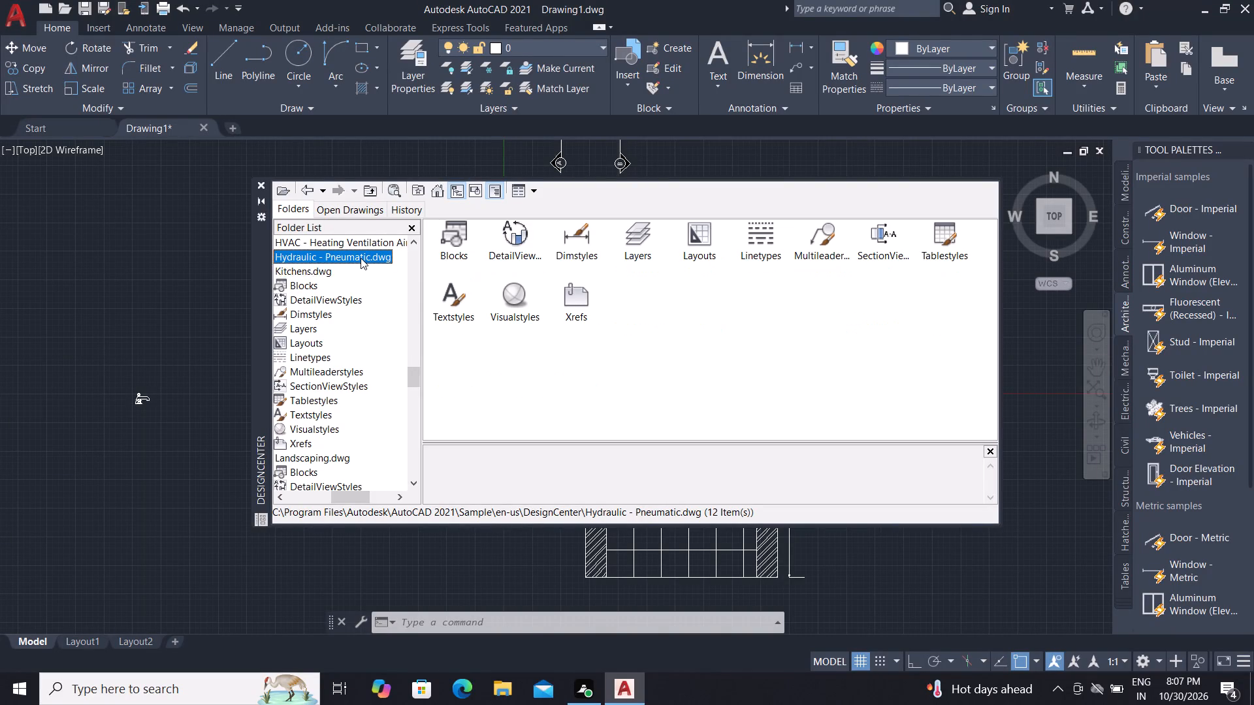
double_click(448, 230)
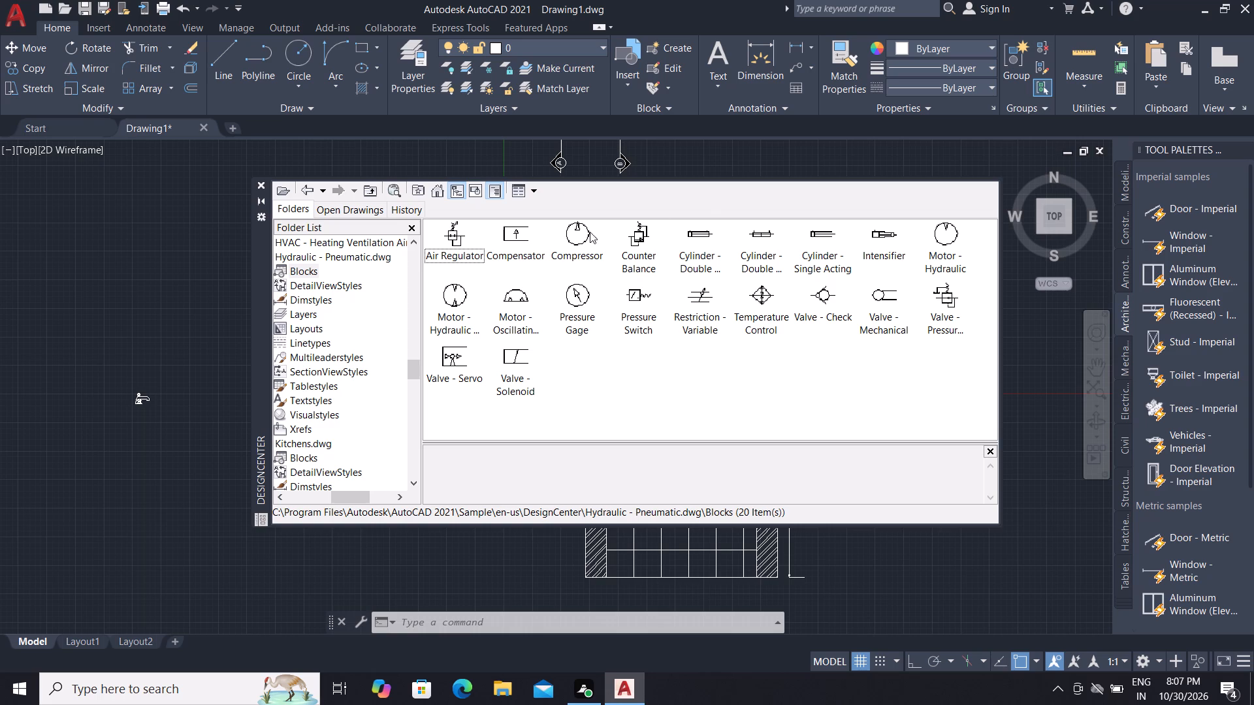
left_click(366, 249)
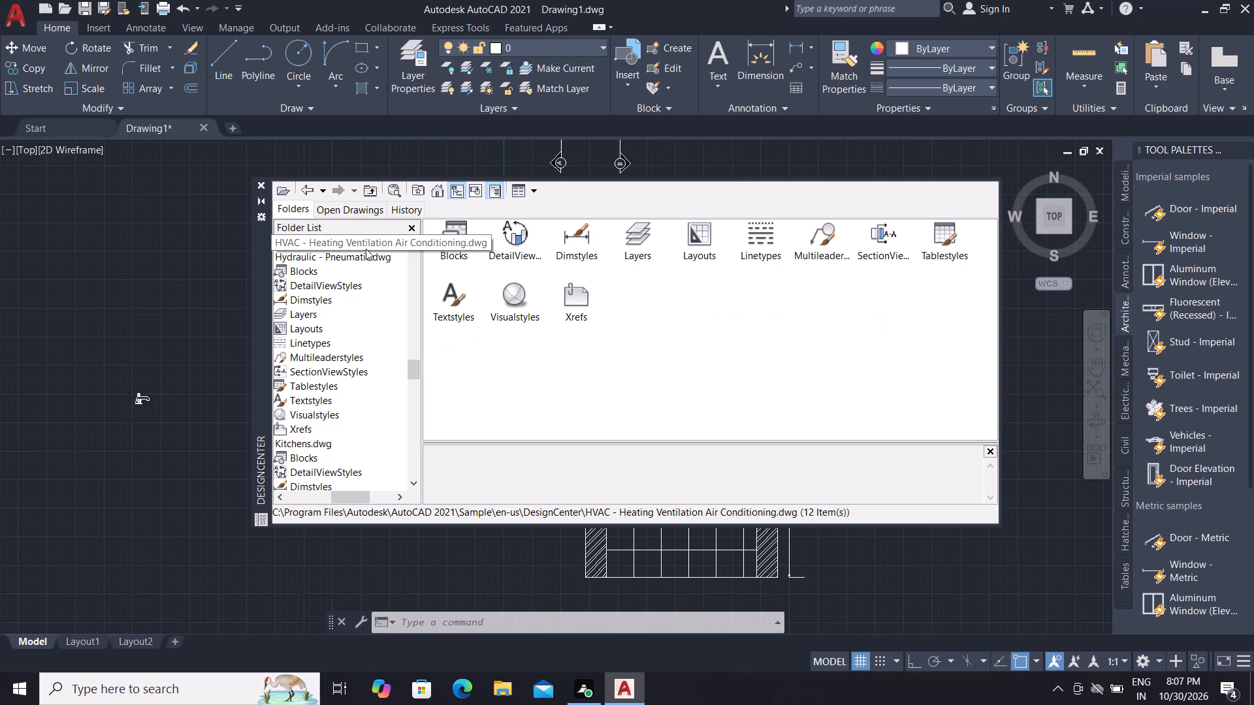
double_click(440, 251)
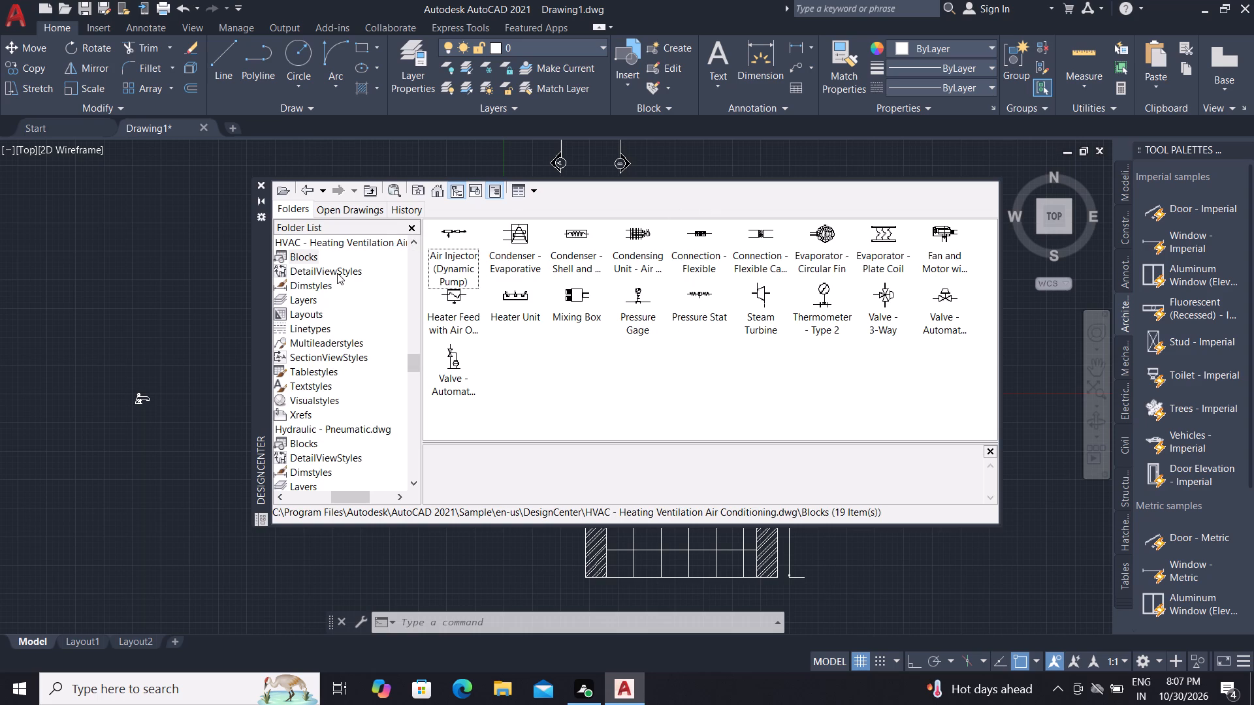
Review the House Designer.dwg blocks again for suitable toilet fixtures, and close DesignCenter.
scroll(337, 273, "down", 2)
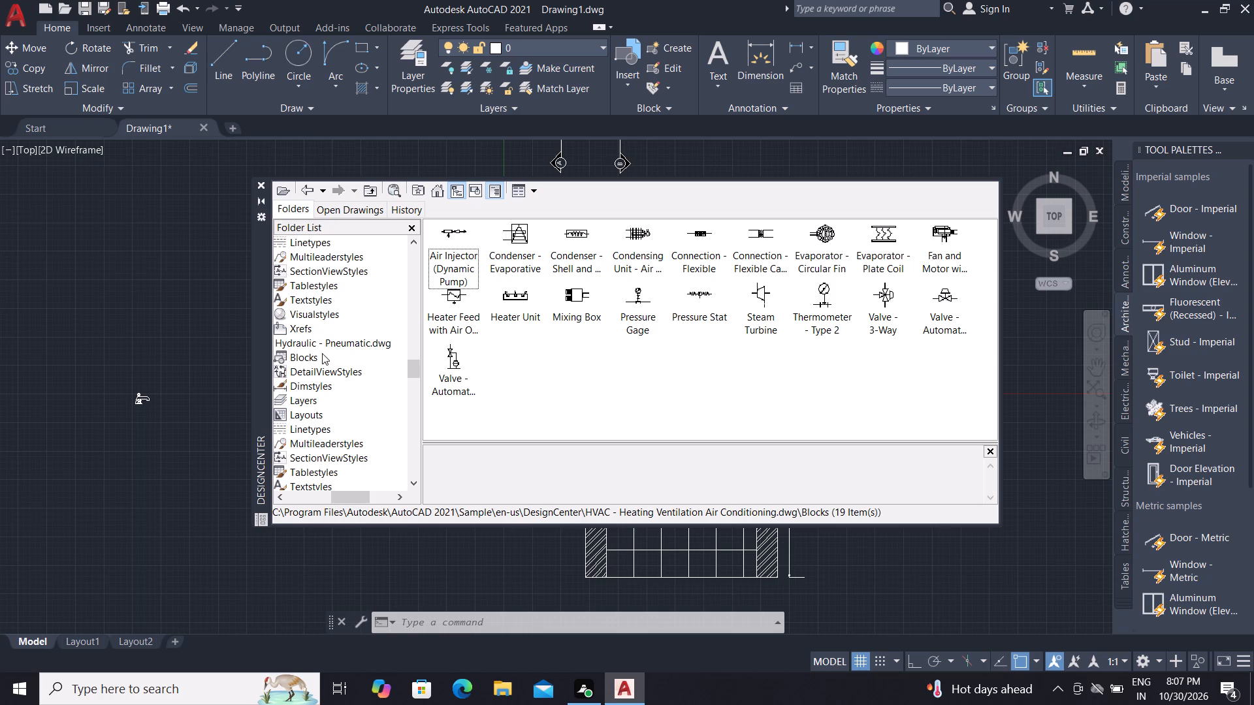
scroll(322, 316, "up", 2)
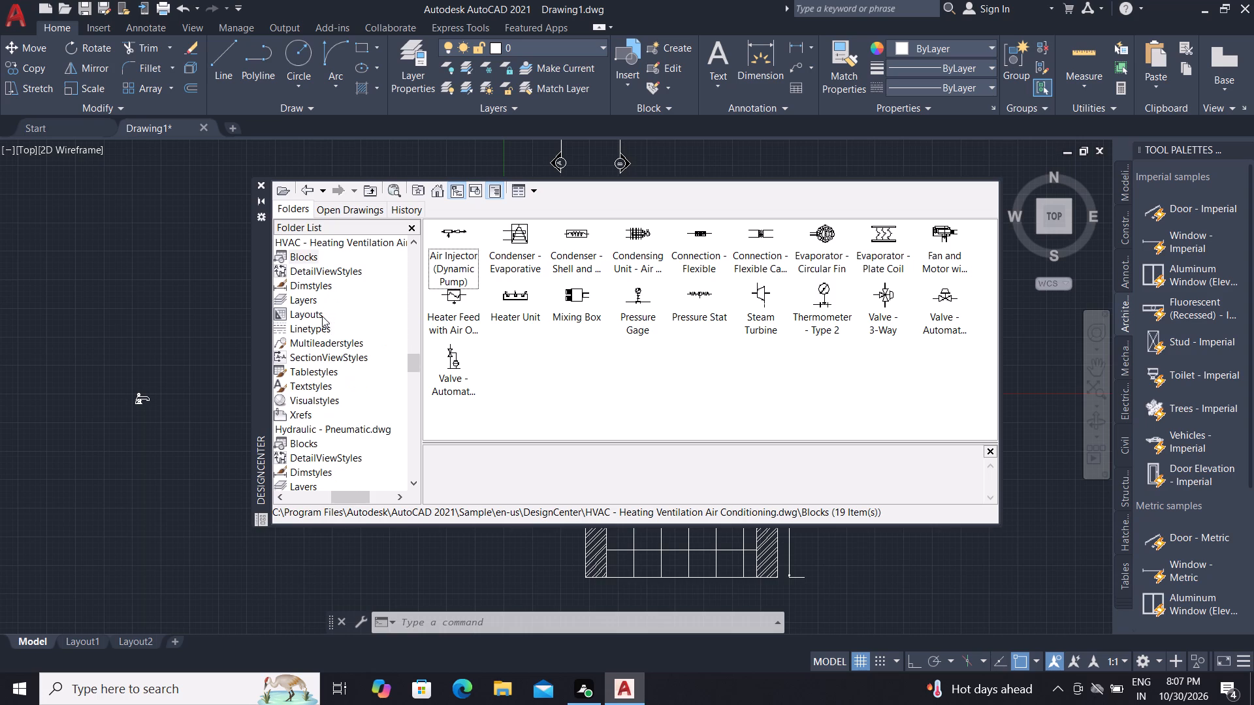
scroll(332, 255, "up", 2)
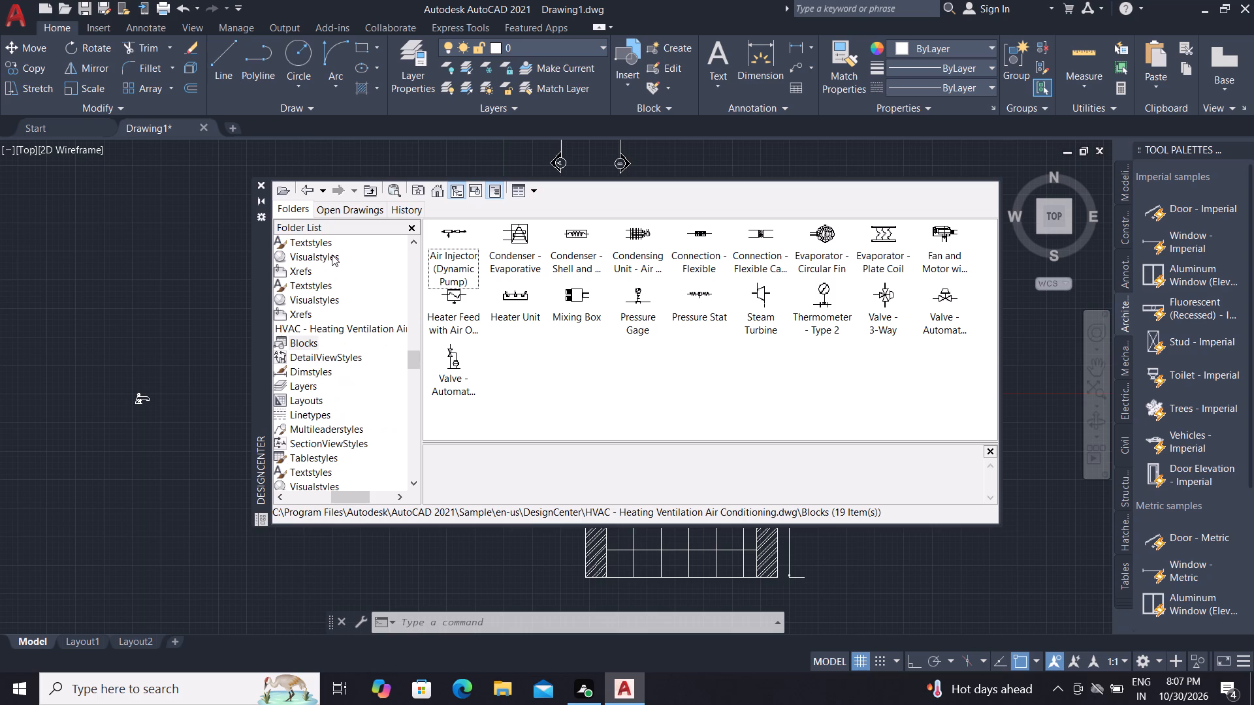
scroll(327, 263, "up", 3)
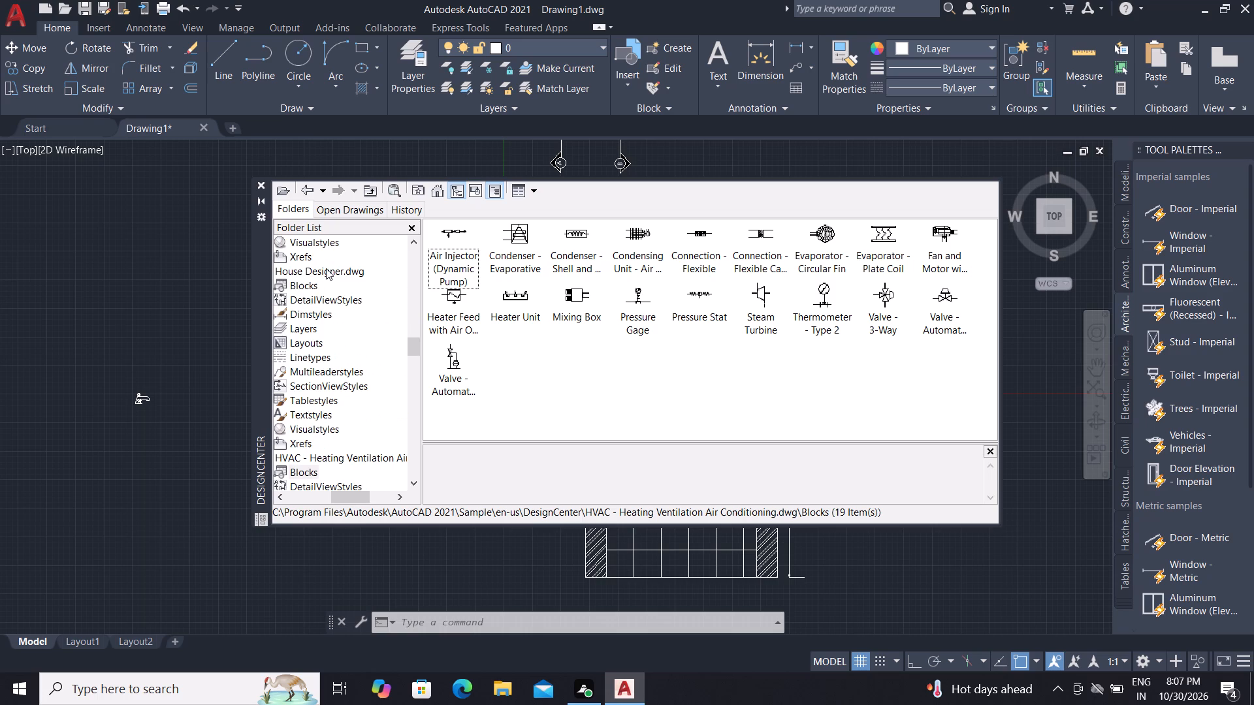
double_click(312, 281)
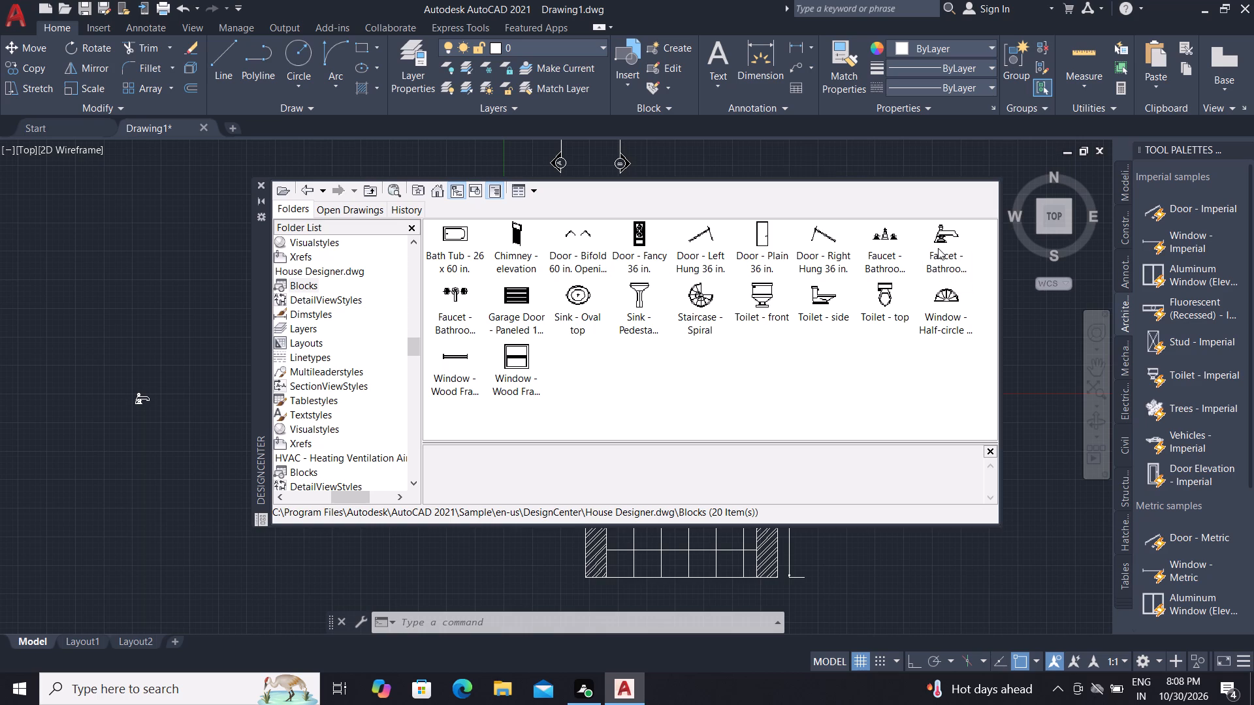
key("Escape")
key("Escape")
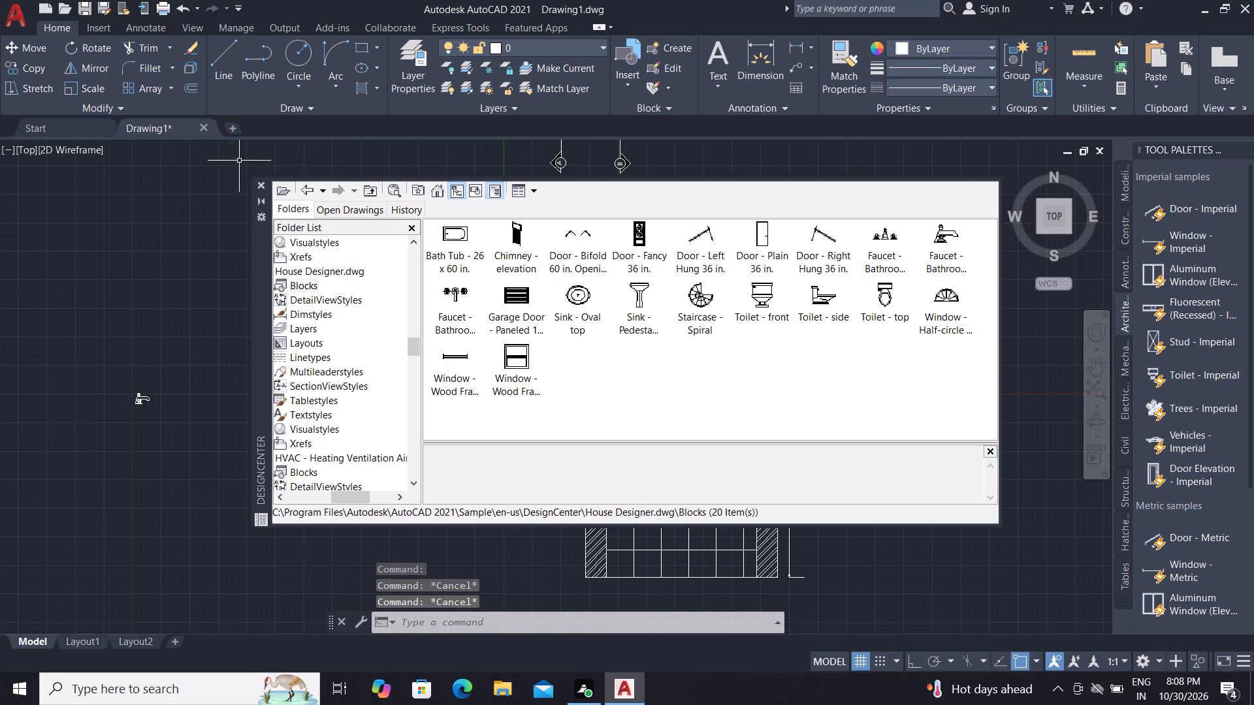
left_click(260, 186)
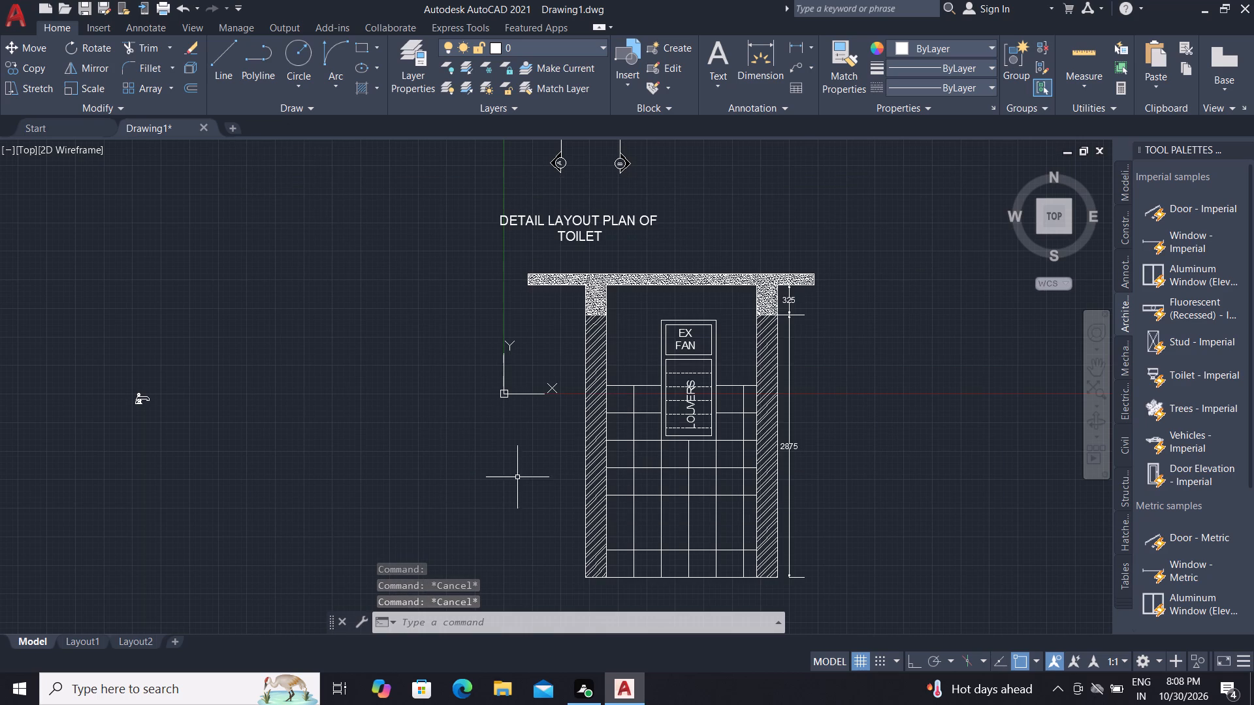
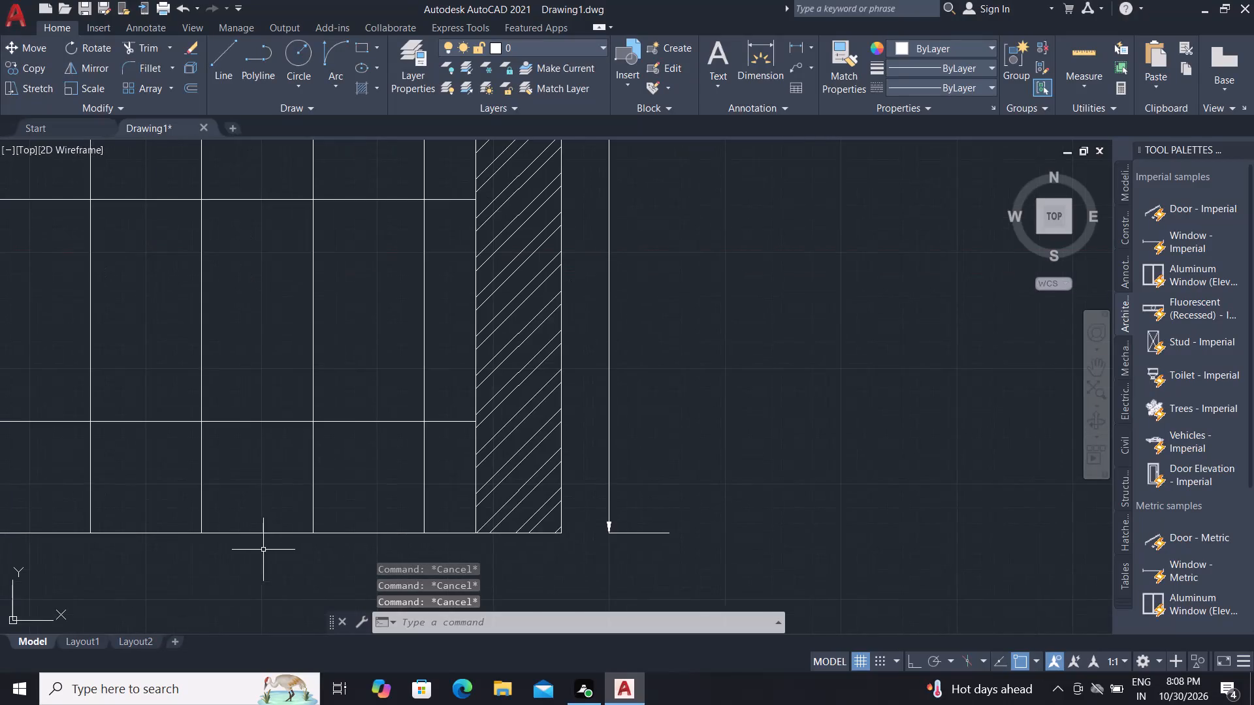
Copy the EX FAN text label about 2634 units down onto the section's bottom floor line.
scroll(204, 515, "down", 2)
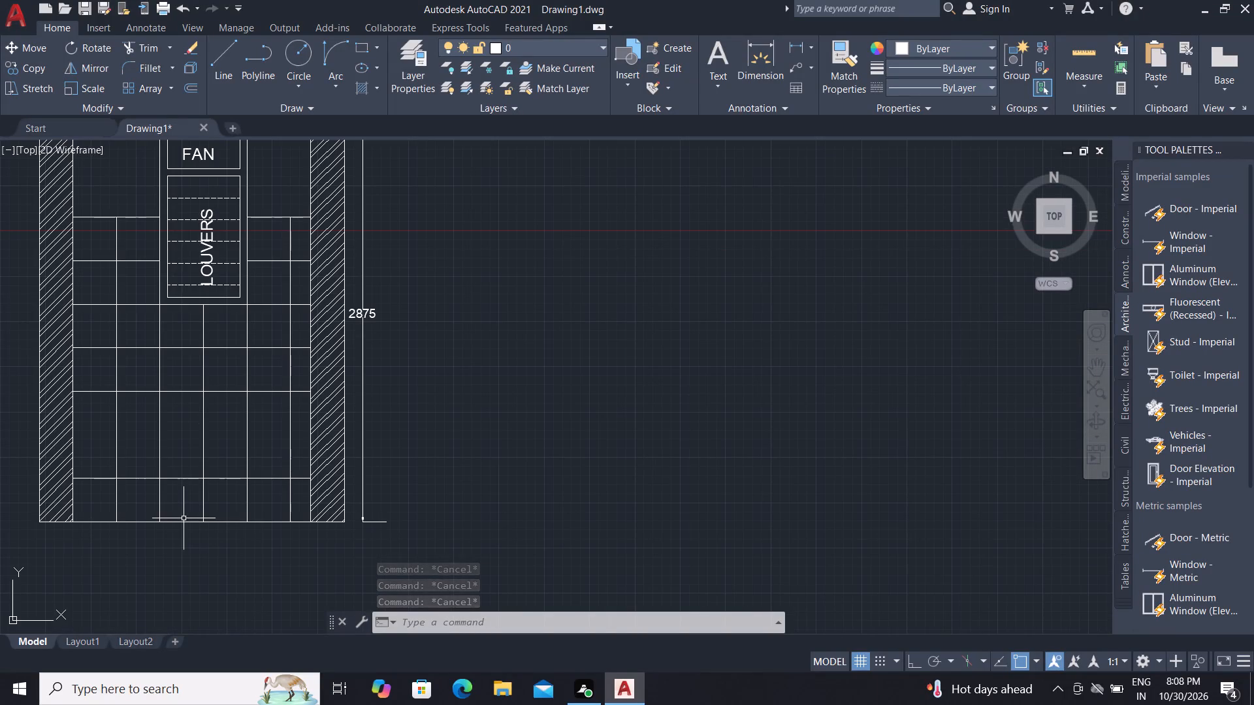
scroll(204, 522, "up", 2)
scroll(205, 522, "down", 2)
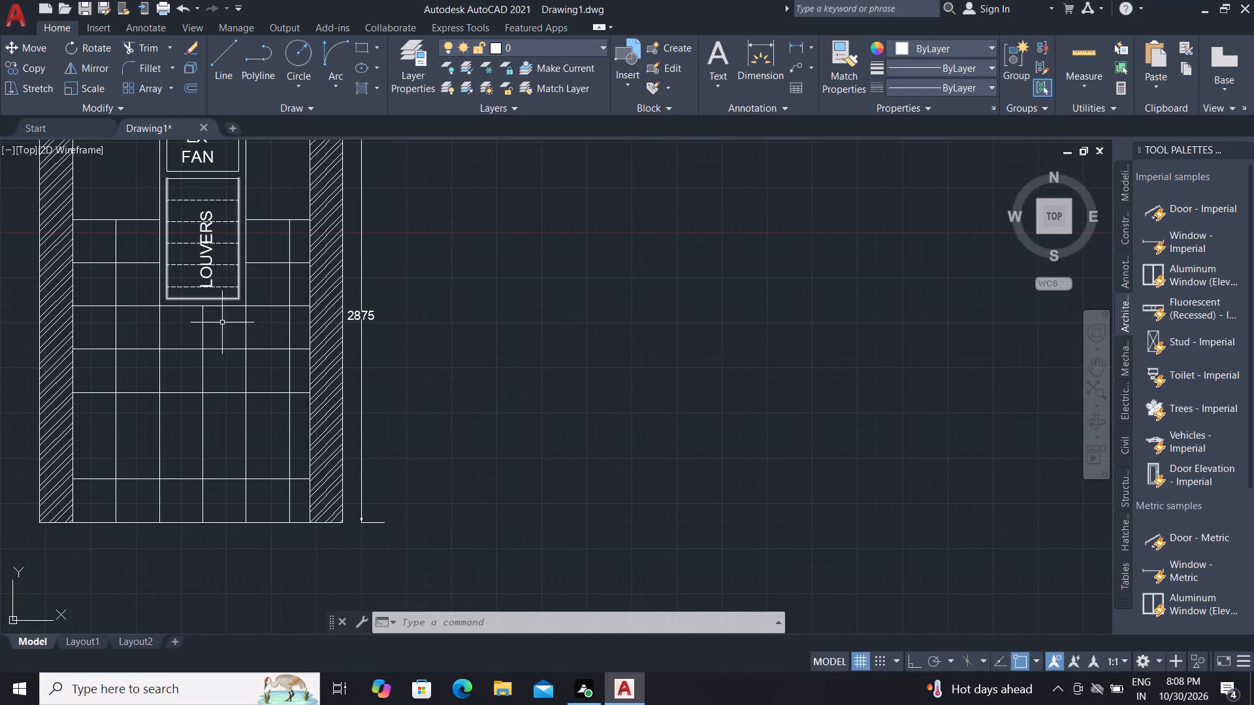
scroll(227, 433, "down", 1)
type("CO")
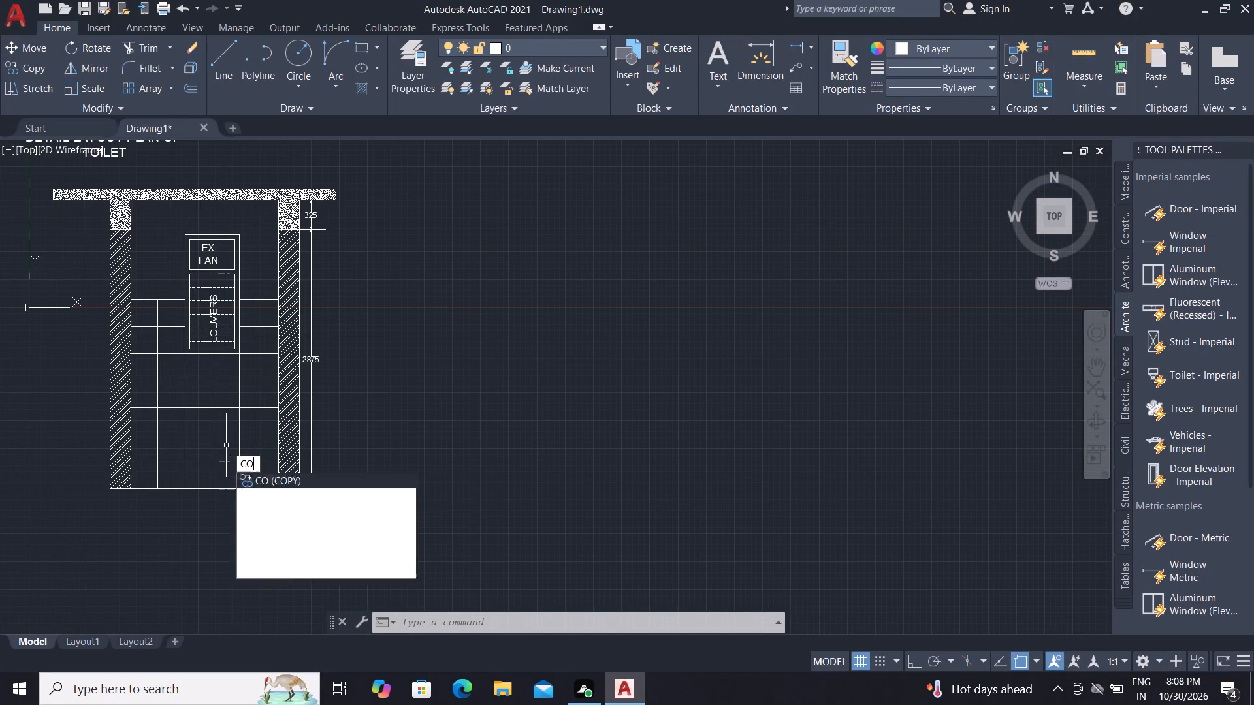
key("space")
left_click(213, 251)
right_click(211, 249)
left_click(214, 250)
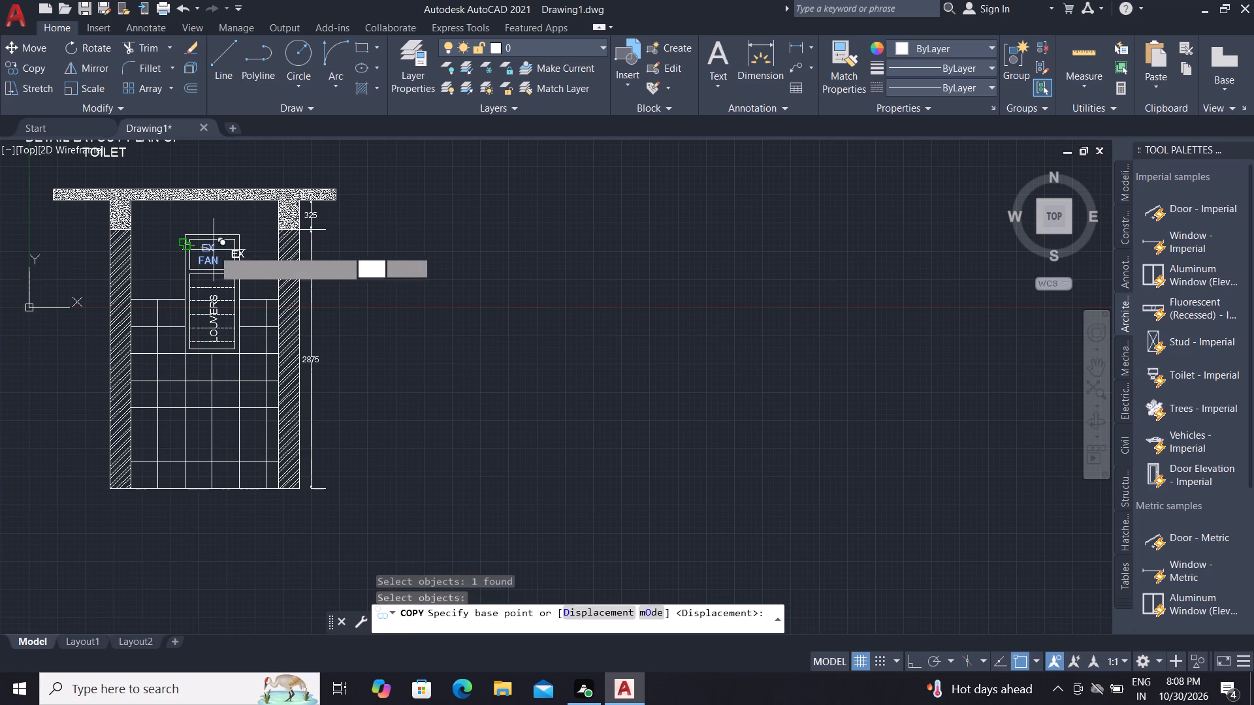
scroll(234, 490, "up", 2)
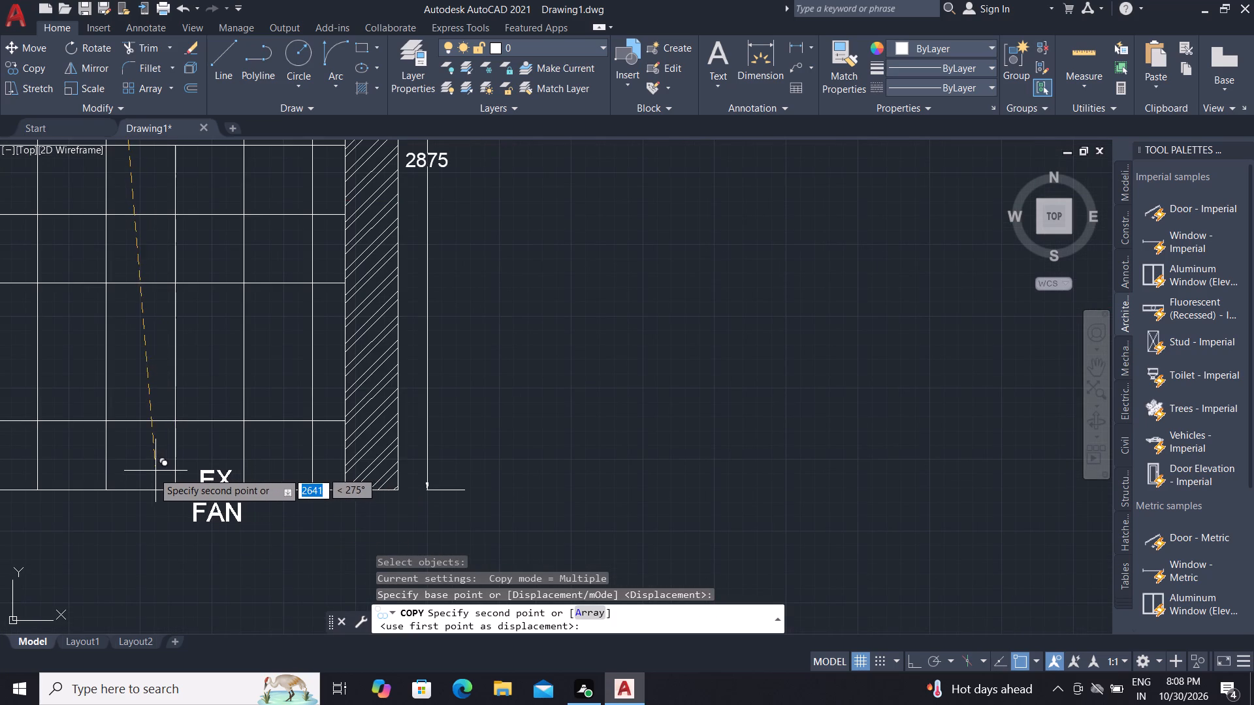
scroll(146, 471, "up", 2)
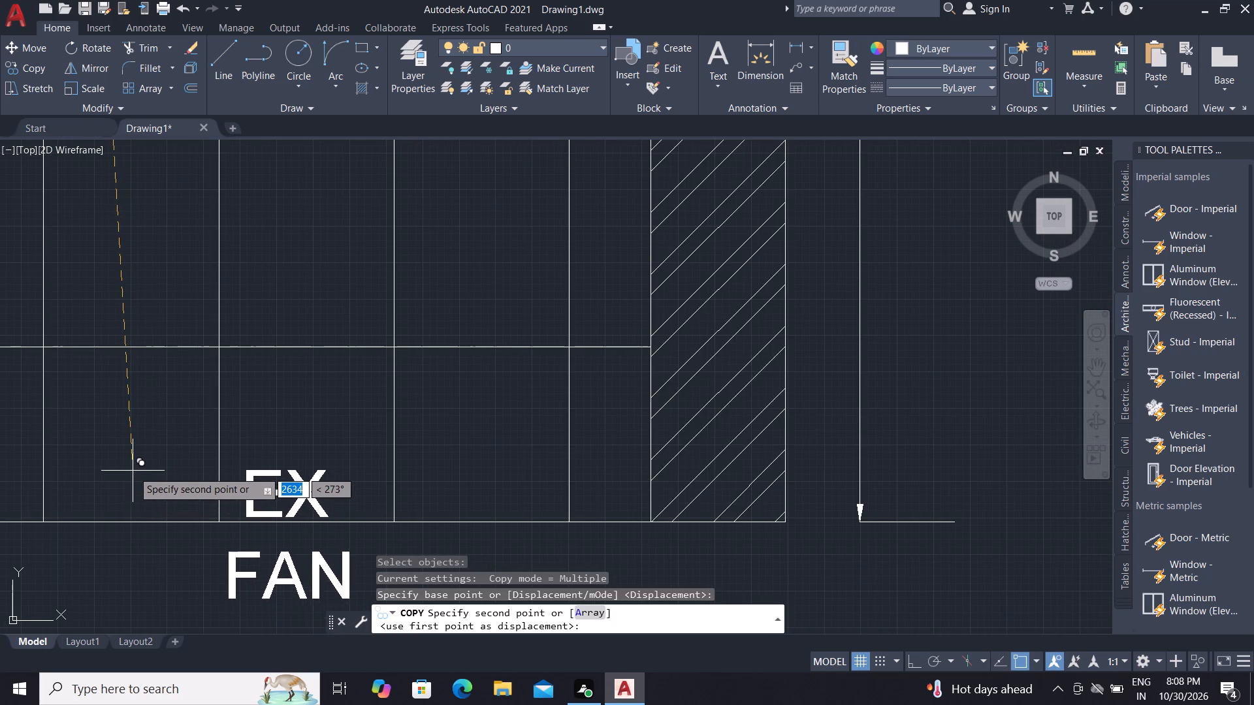
left_click(133, 471)
key("Escape")
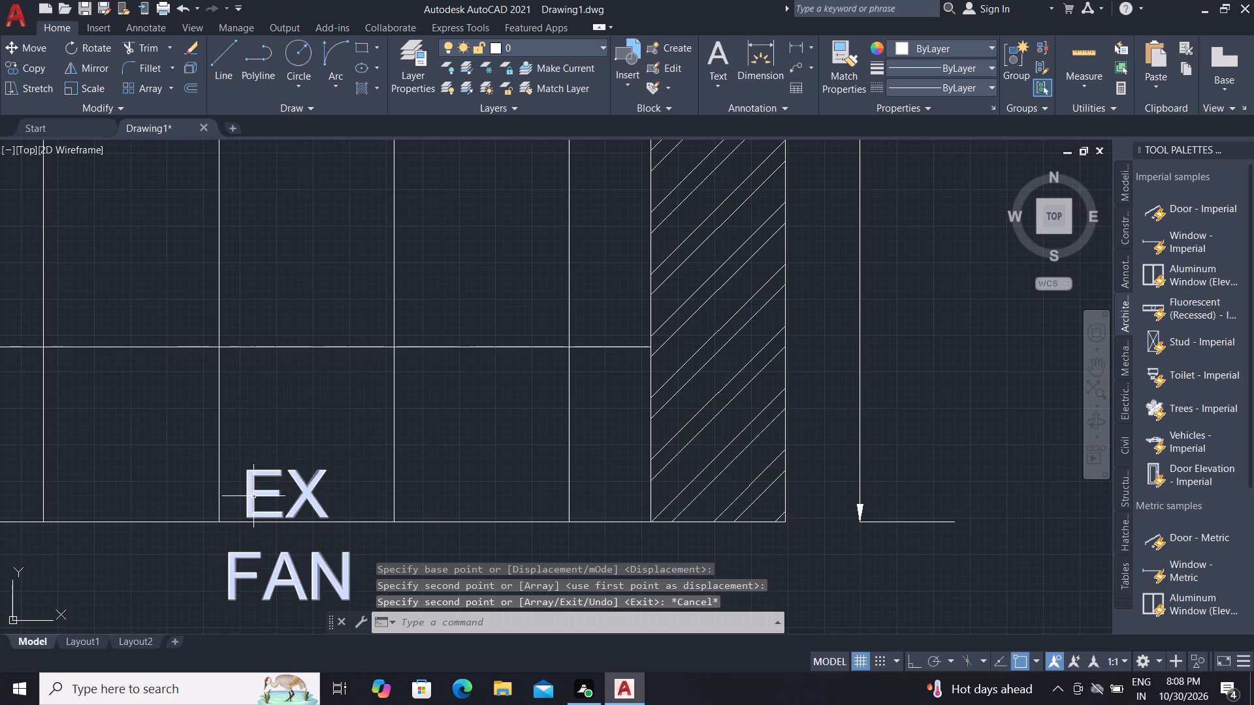
Change the copied EX FAN label at the floor line to read F.F.L.
double_click(250, 493)
double_click(262, 493)
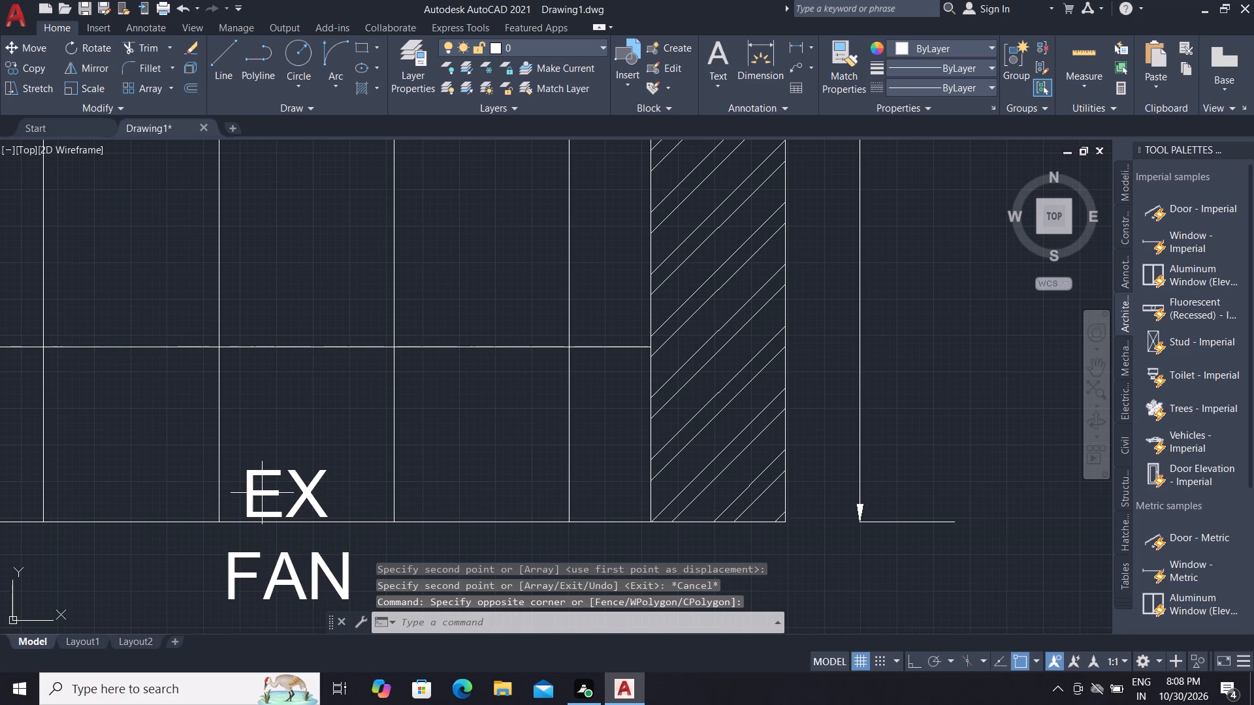
scroll(267, 492, "down", 2)
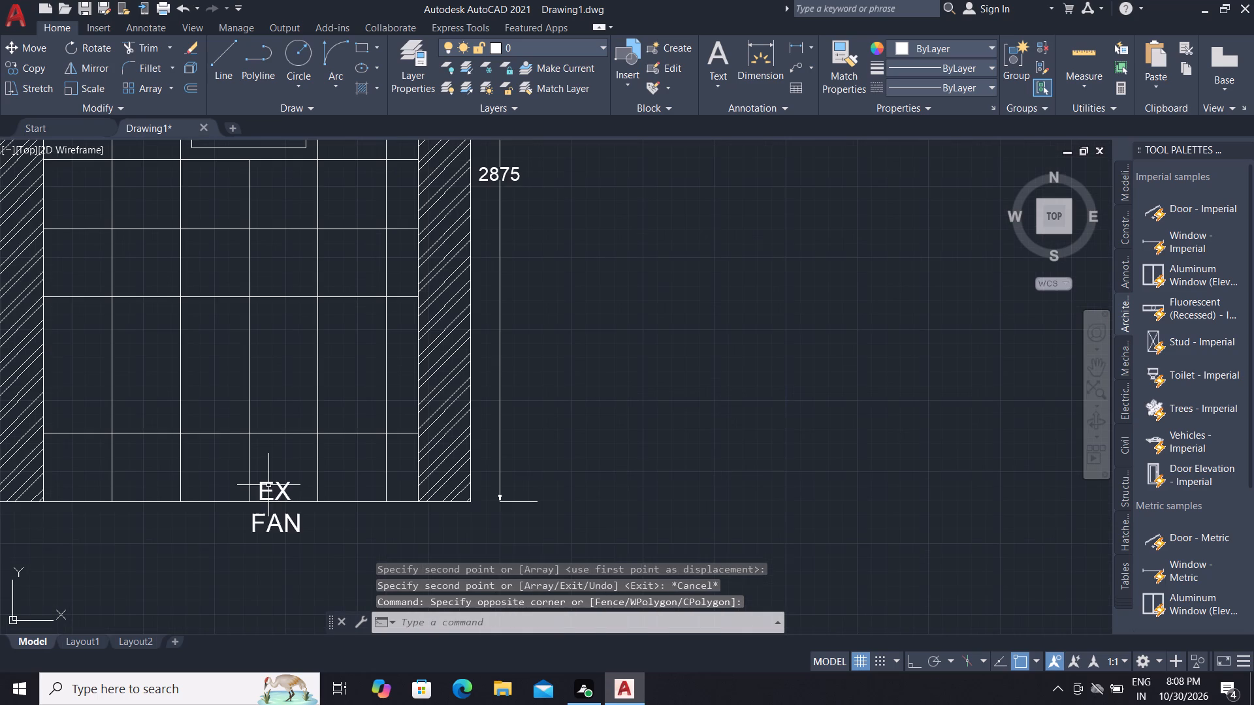
double_click(266, 485)
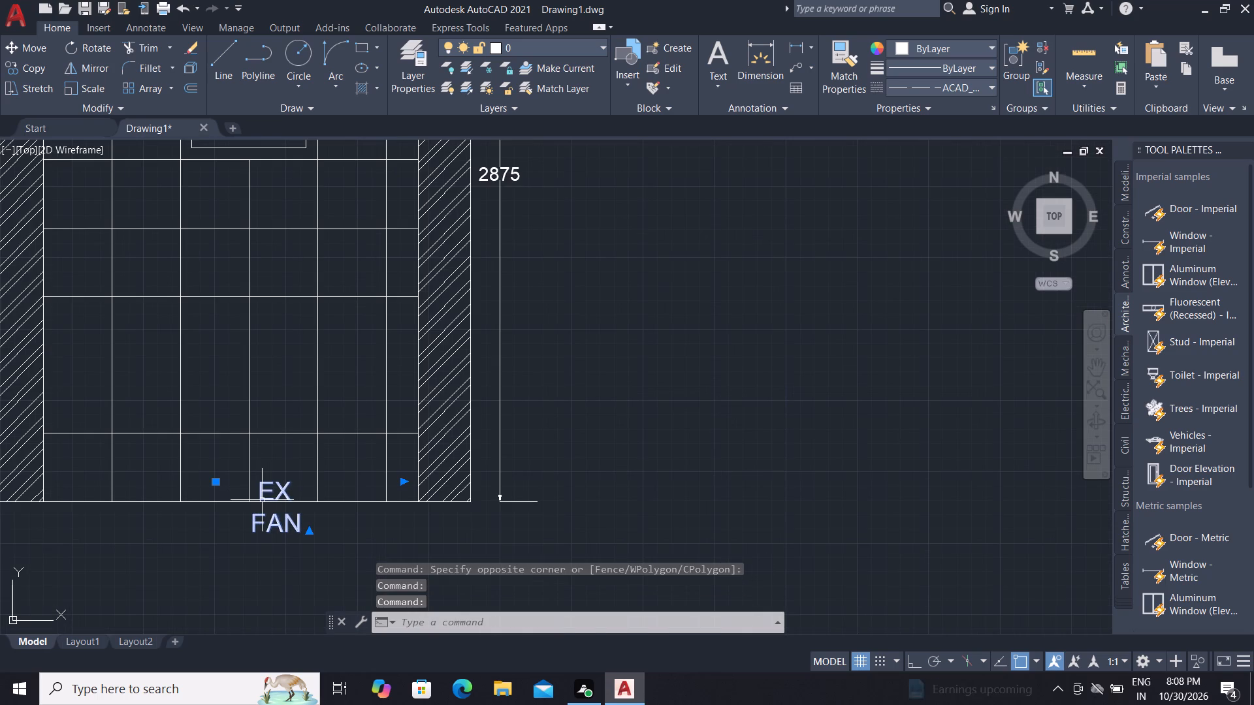
double_click(262, 500)
scroll(293, 525, "up", 2)
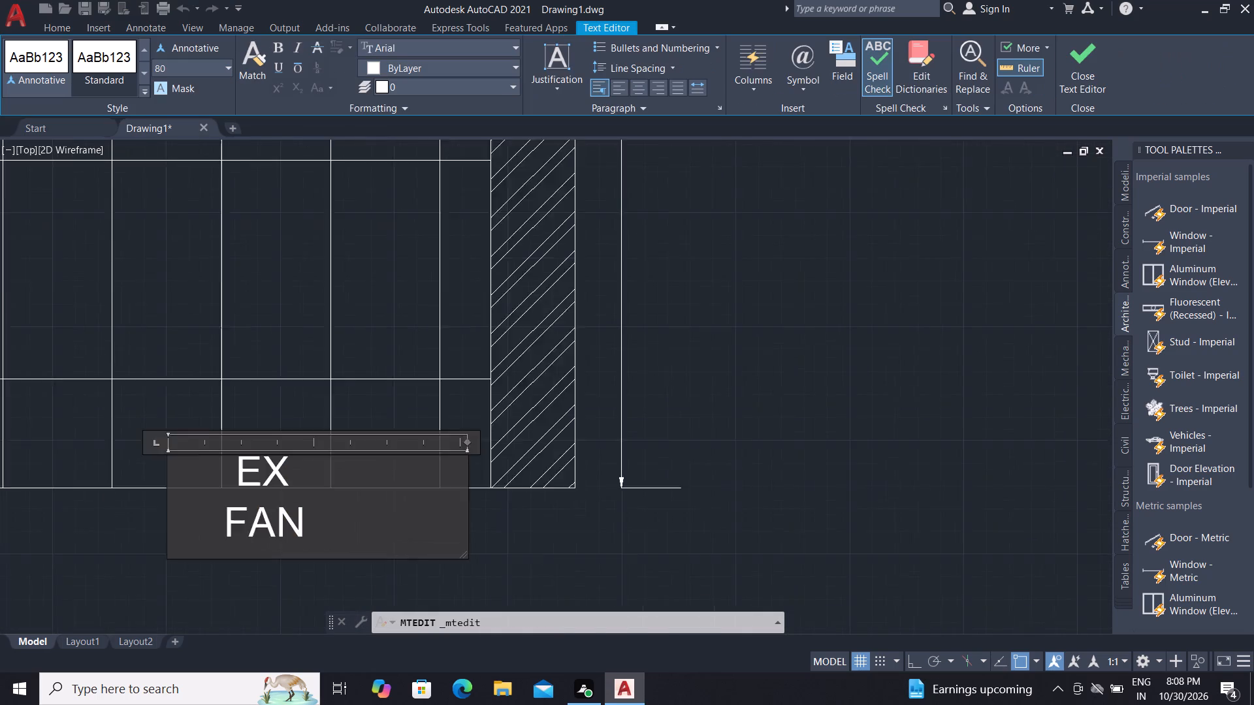
left_click(328, 525)
key("BackSpace")
key("BackSpace")
key("BackSpace")
key("BackSpace")
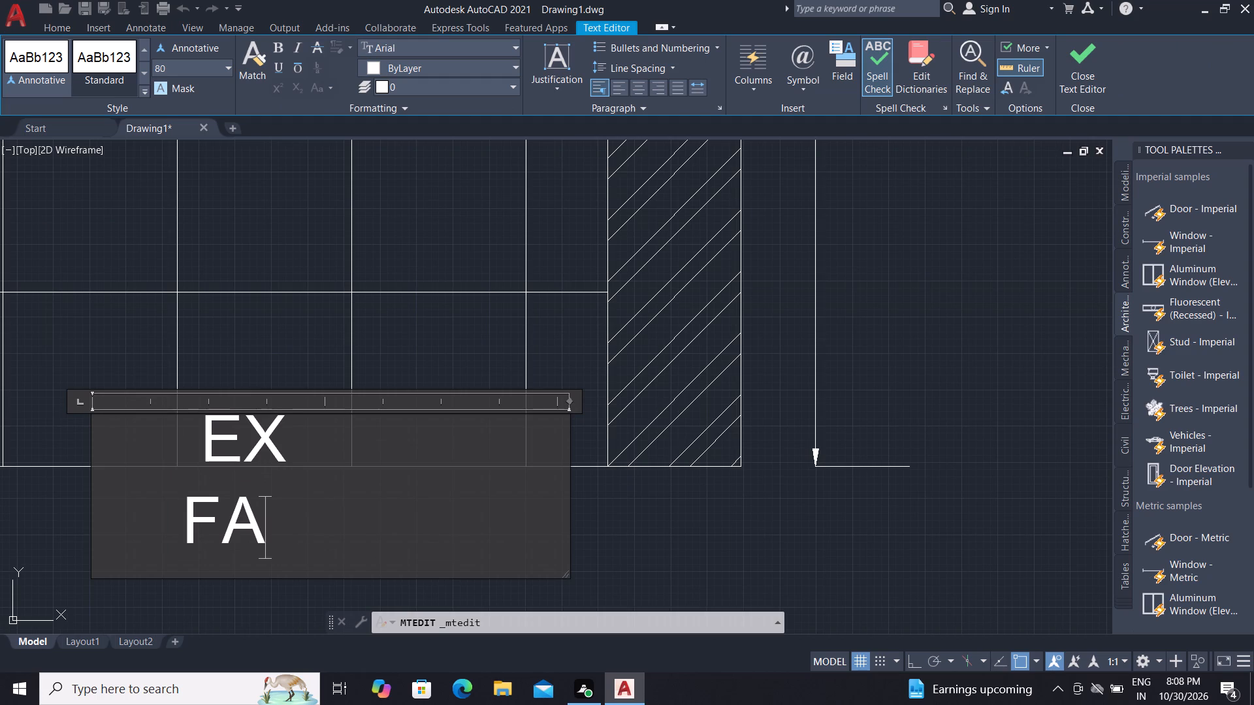
key("BackSpace")
key("BackSpace")
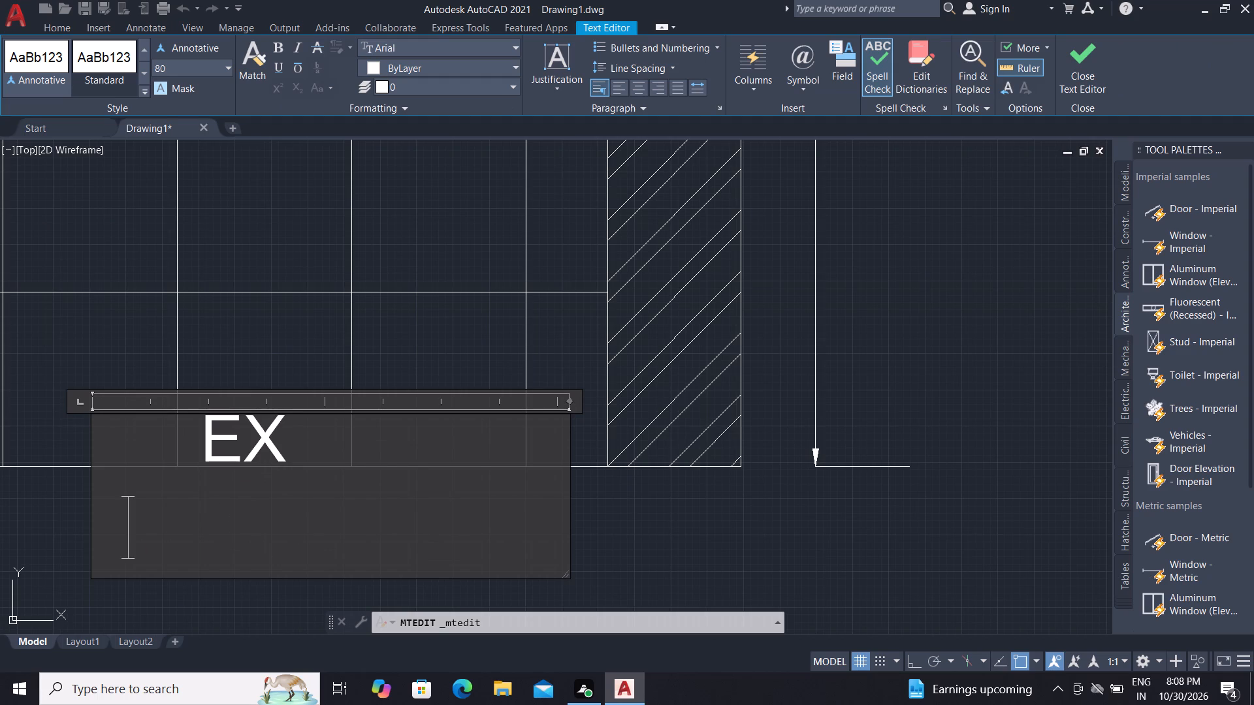
key("BackSpace")
key("BackSpace")
key("BackSpace")
key("BackSpace")
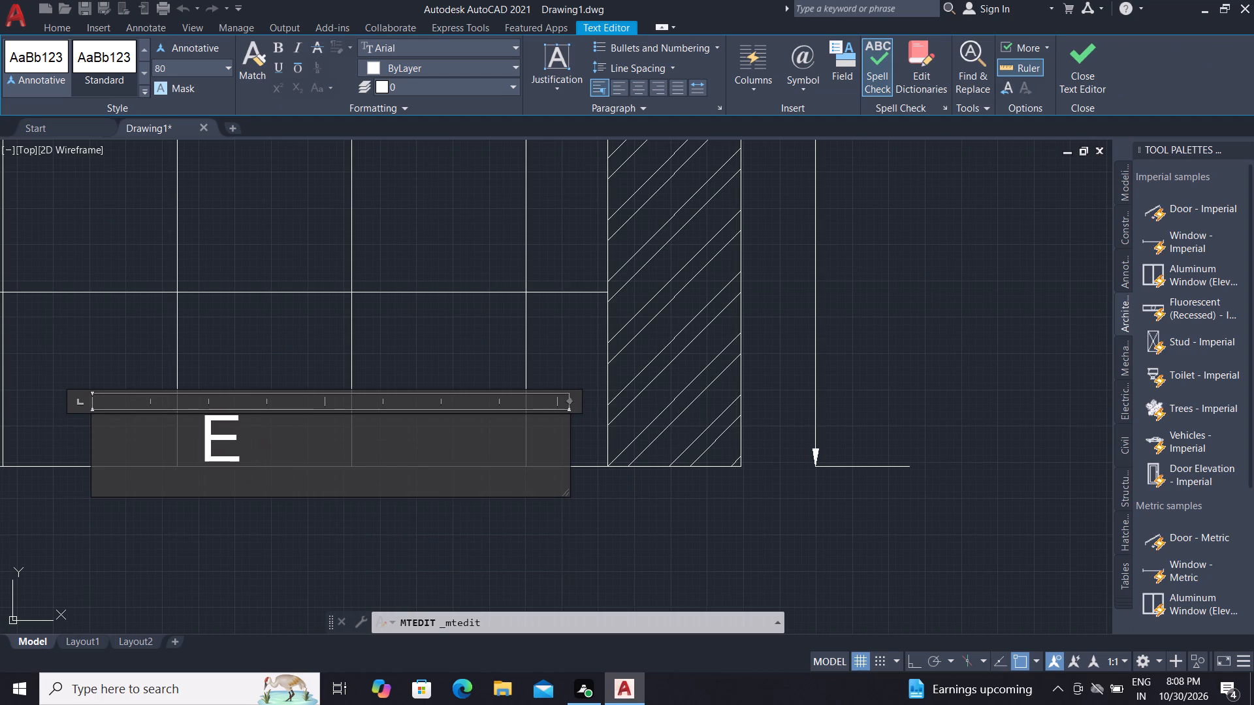
key("BackSpace")
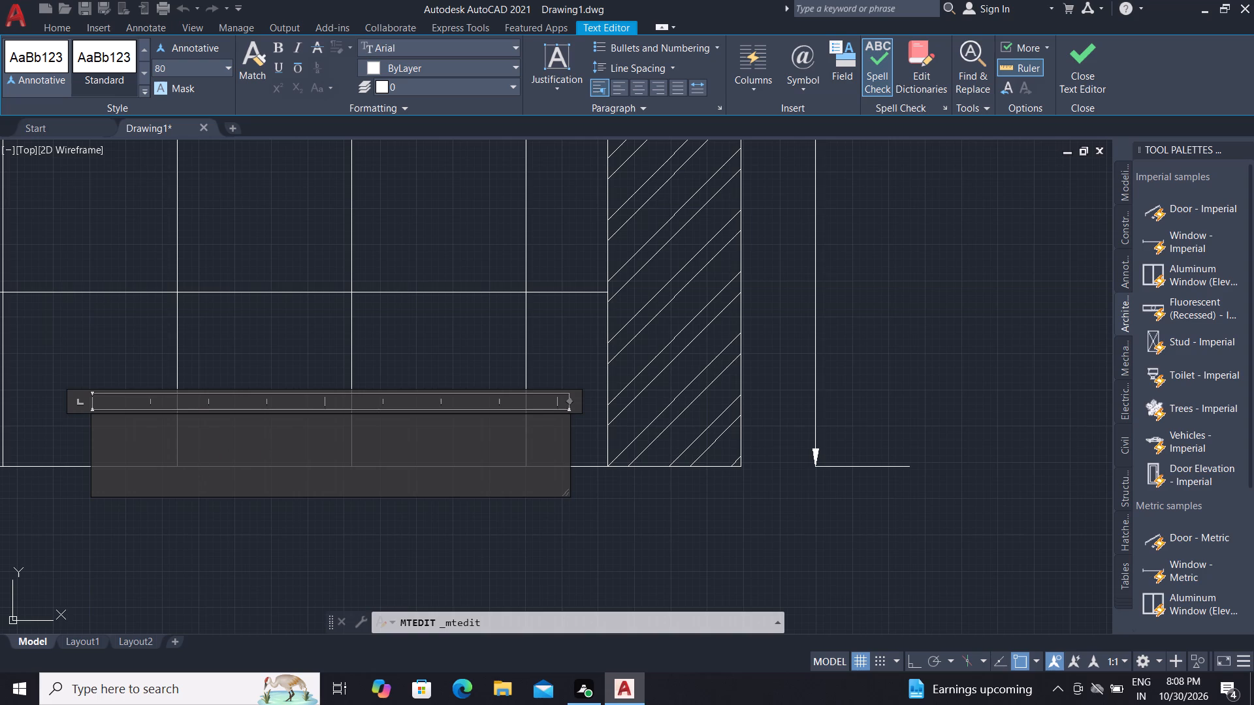
key("BackSpace")
key("f")
type(".F.")
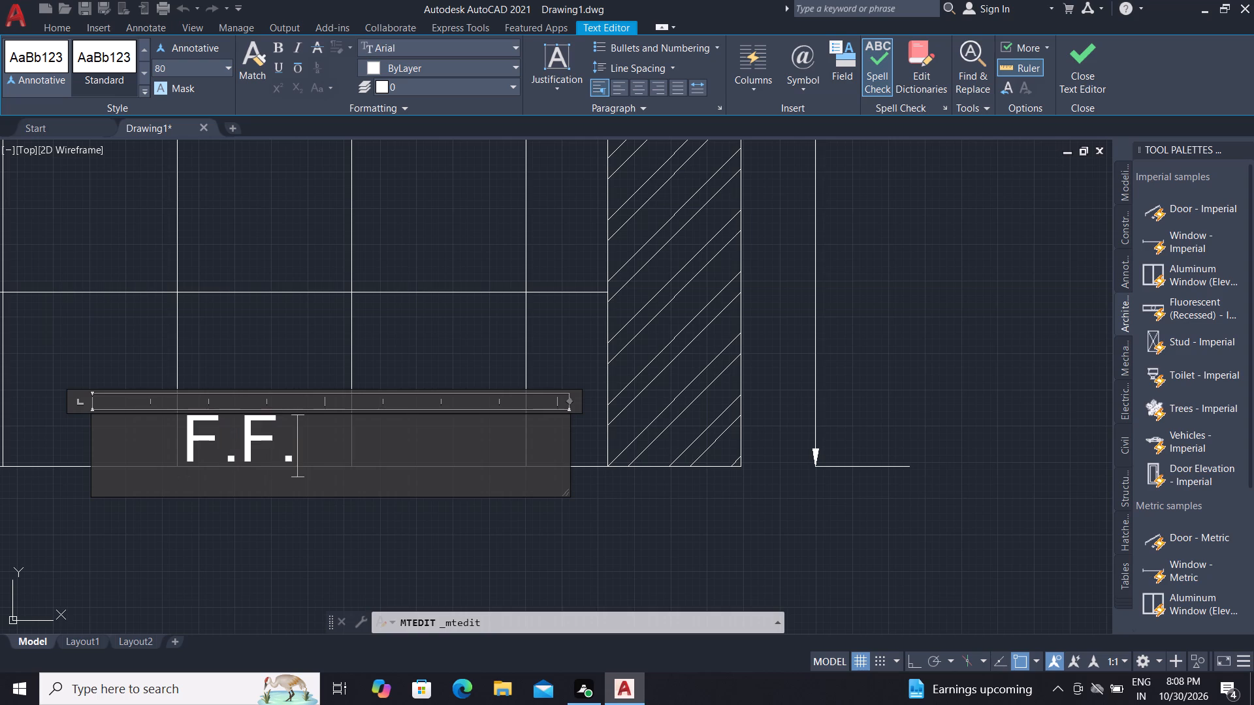
key("l")
left_click(270, 354)
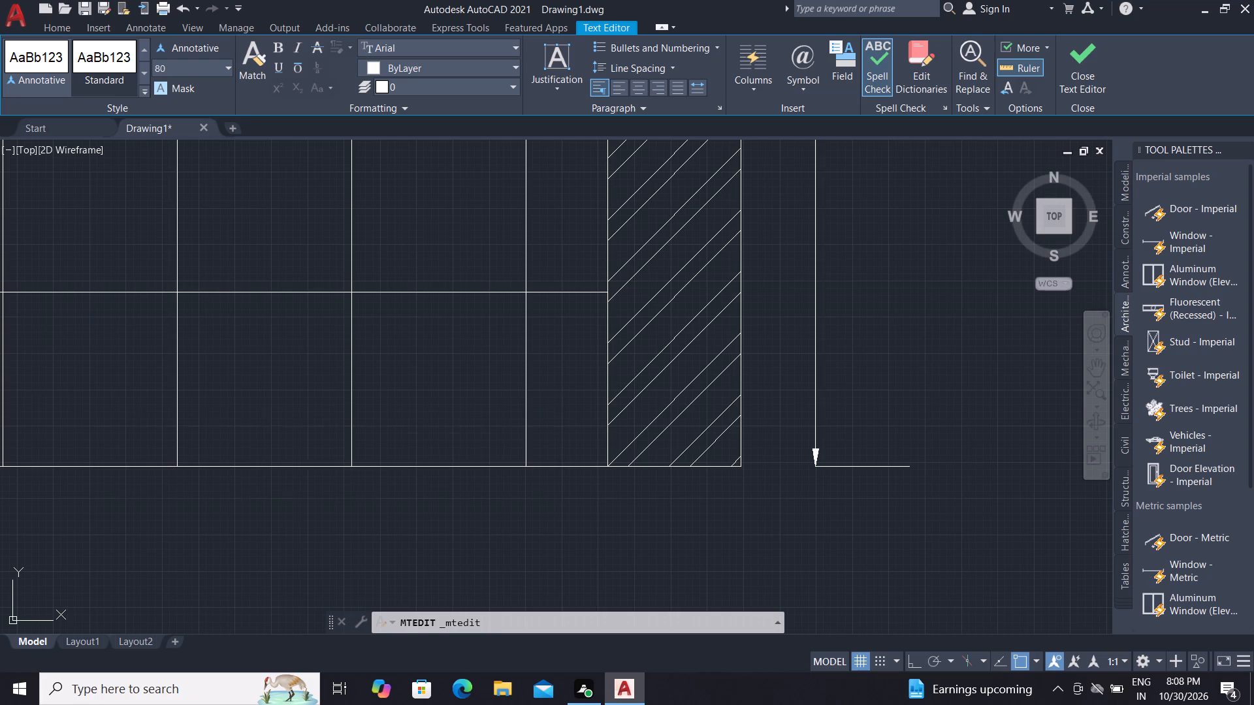
Copy the DETAIL LAYOUT PLAN OF TOILET title to just below the section's floor line.
scroll(315, 424, "down", 1)
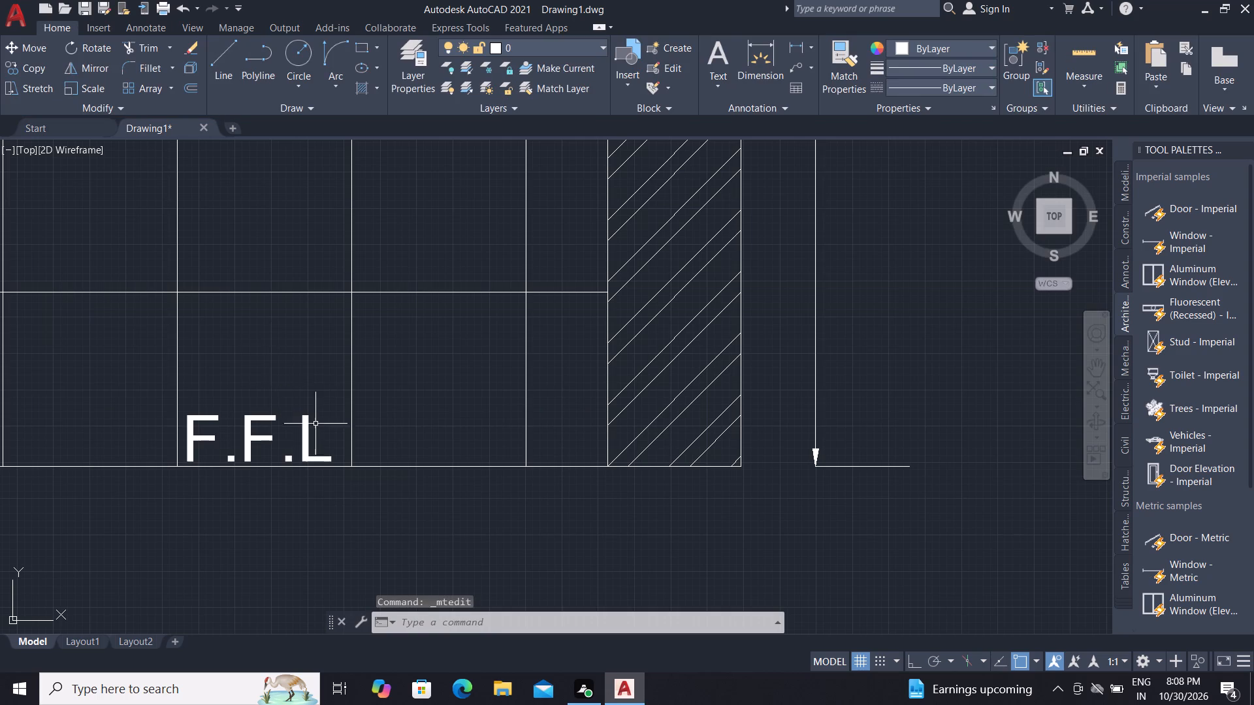
scroll(304, 417, "down", 2)
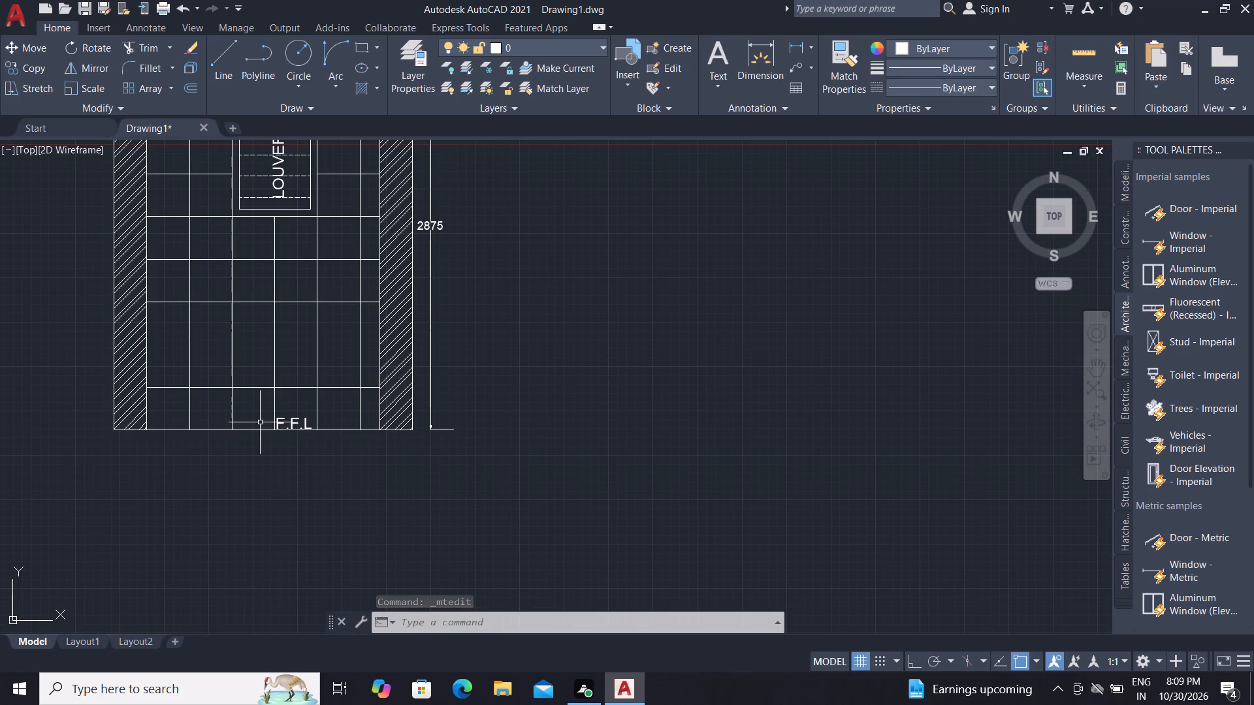
middle_click_drag(276, 429, 447, 468)
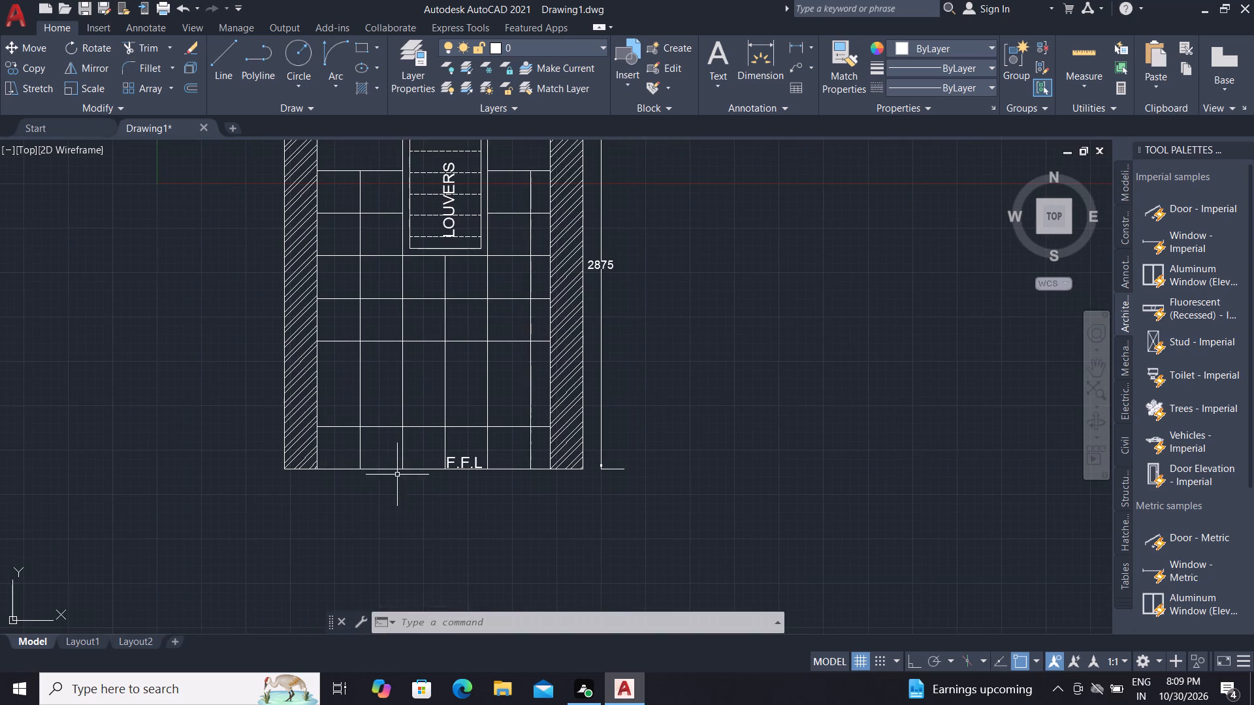
scroll(376, 485, "down", 2)
type("CO")
key("space")
left_click(314, 265)
right_click(312, 263)
left_click(308, 260)
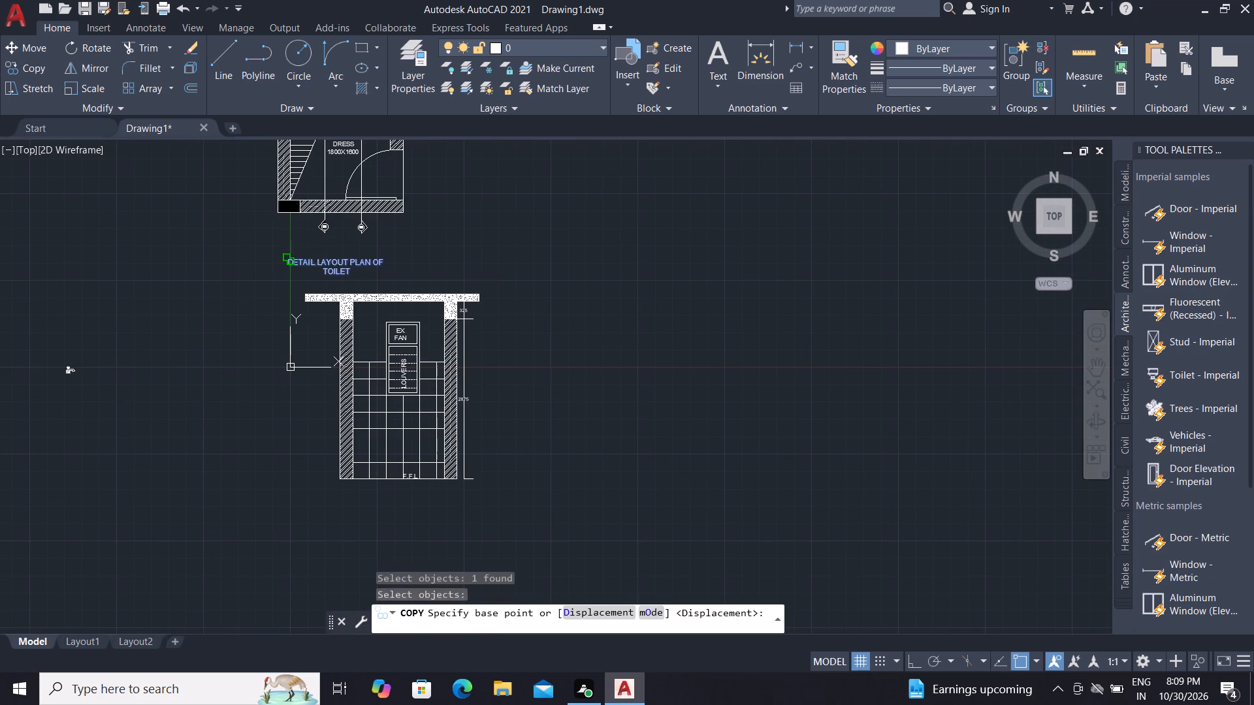
scroll(379, 515, "up", 3)
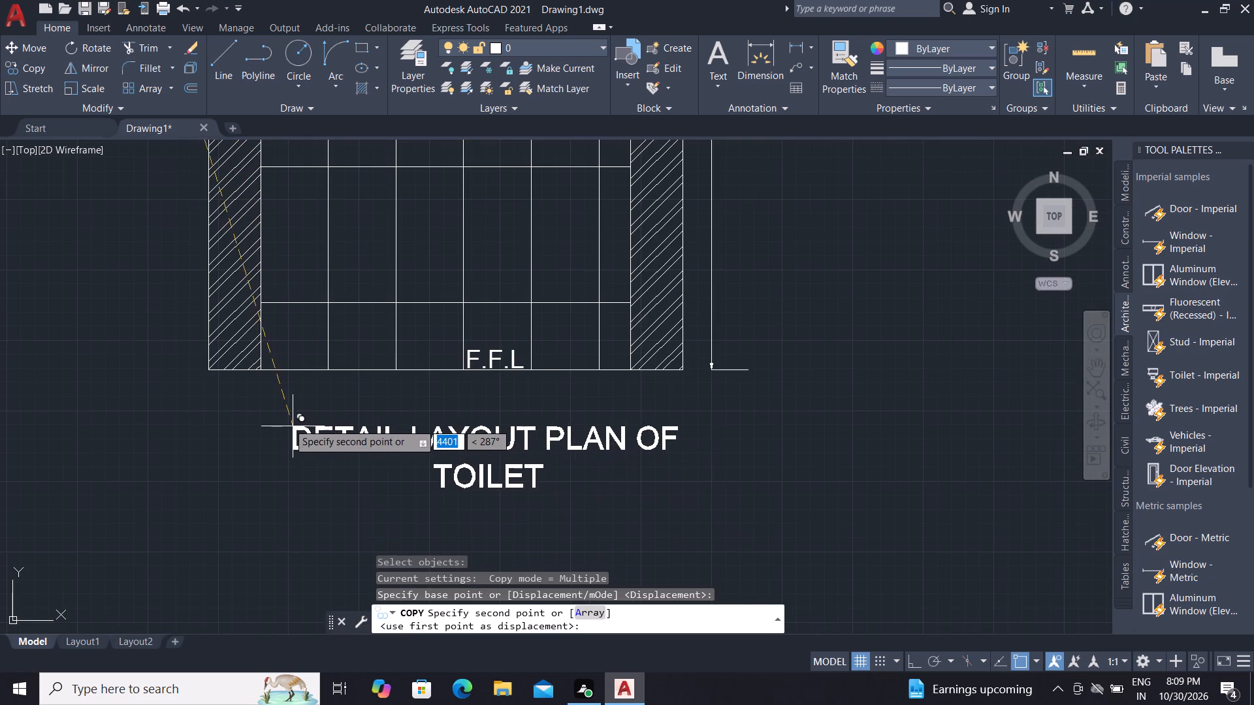
left_click(265, 425)
key("Escape")
Change the copied title below the section to read SECTION AT C-C.
triple_click(297, 423)
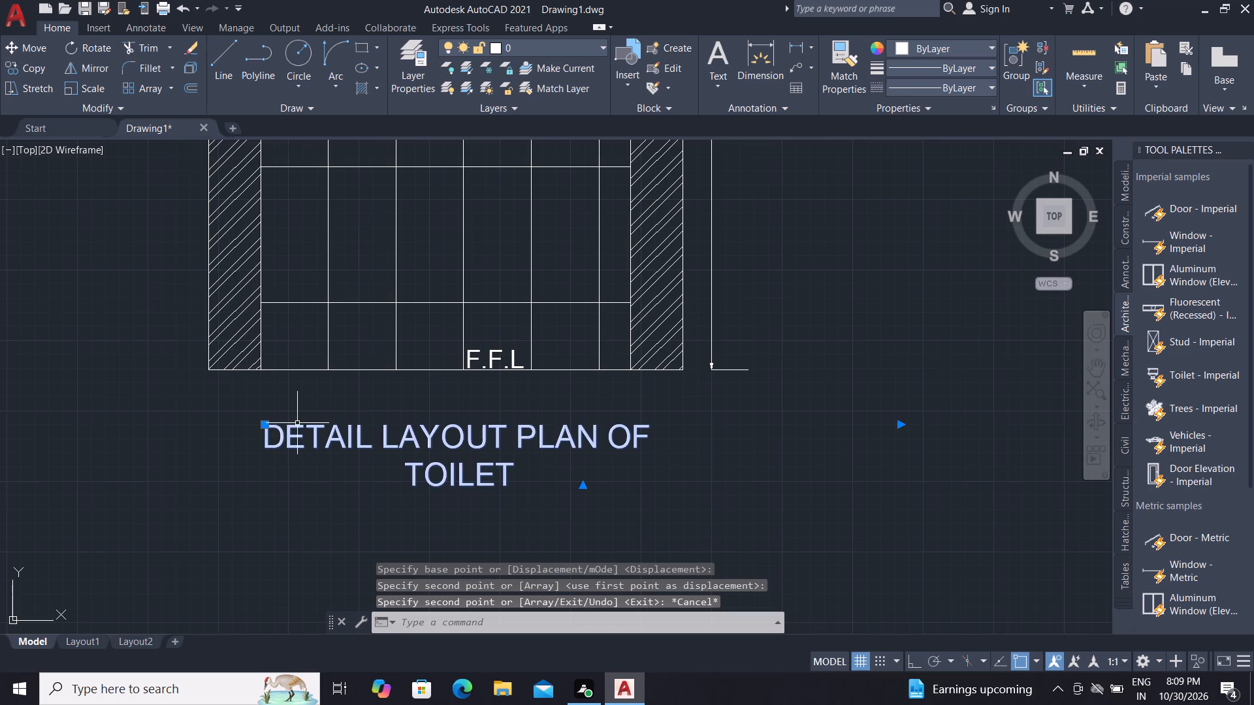
scroll(297, 423, "down", 1)
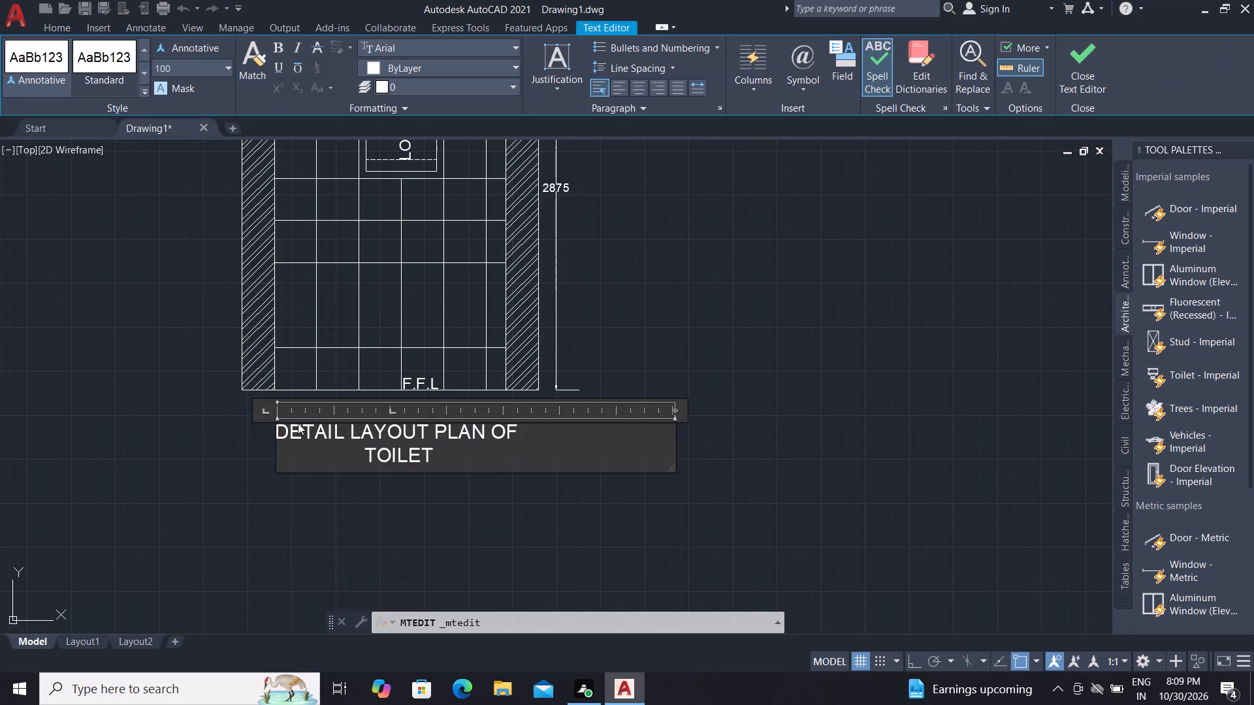
left_click(445, 467)
key("BackSpace")
key("BackSpace")
key("BackSpace")
key("BackSpace")
key("BackSpace")
key("BackSpace")
key("BackSpace")
key("BackSpace")
key("BackSpace")
key("BackSpace")
key("BackSpace")
key("BackSpace")
key("BackSpace")
key("BackSpace")
key("BackSpace")
key("BackSpace")
key("BackSpace")
key("BackSpace")
key("BackSpace")
key("BackSpace")
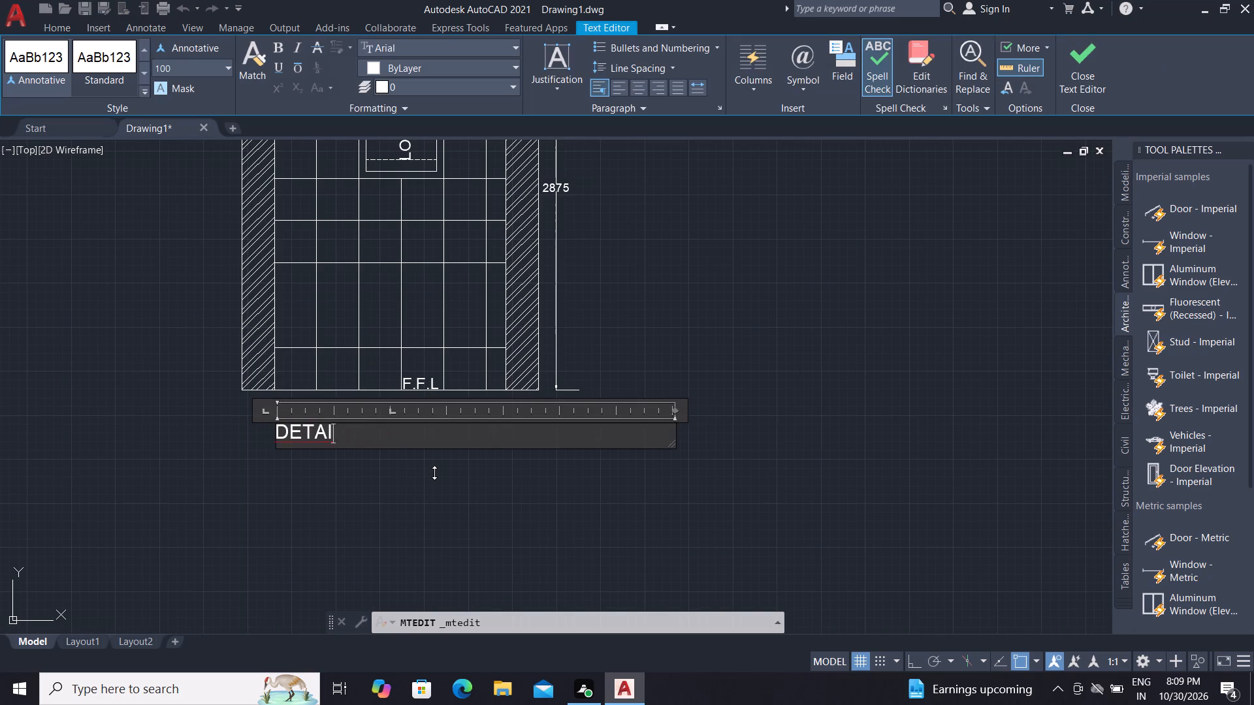
type("SEC")
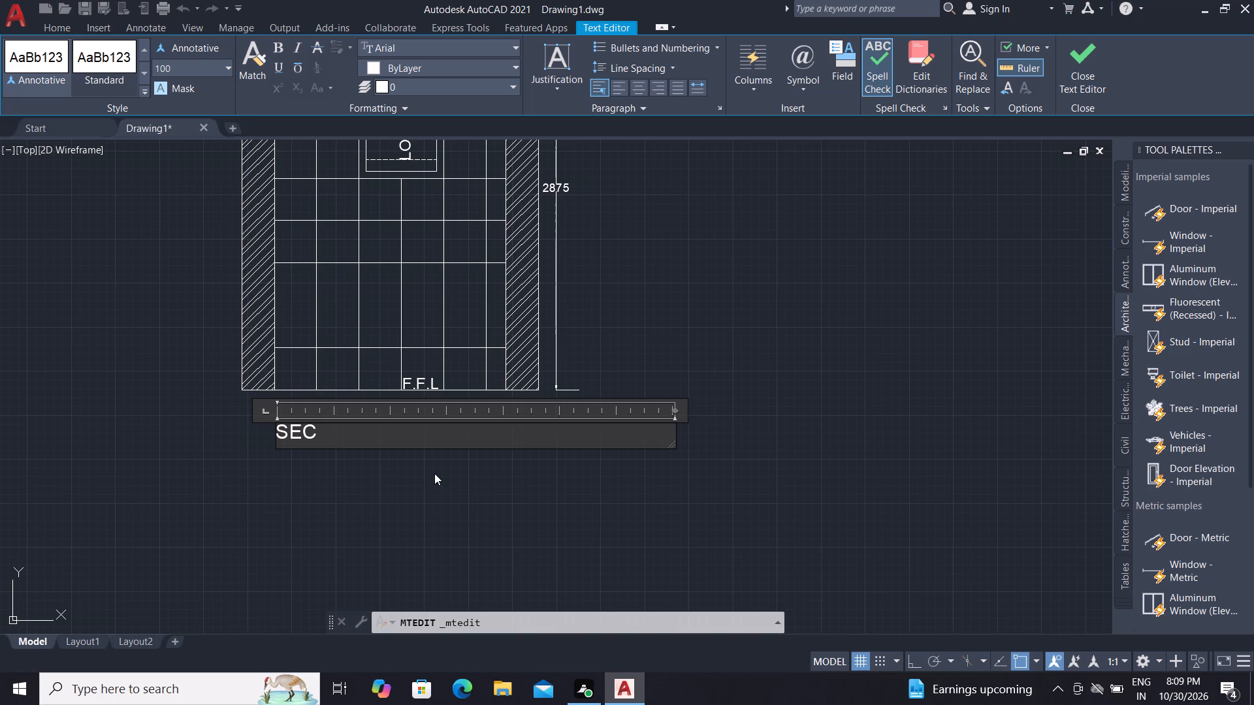
key("t")
type("ION")
key("space")
key("space")
type("AT")
key("space")
key("space")
key("c")
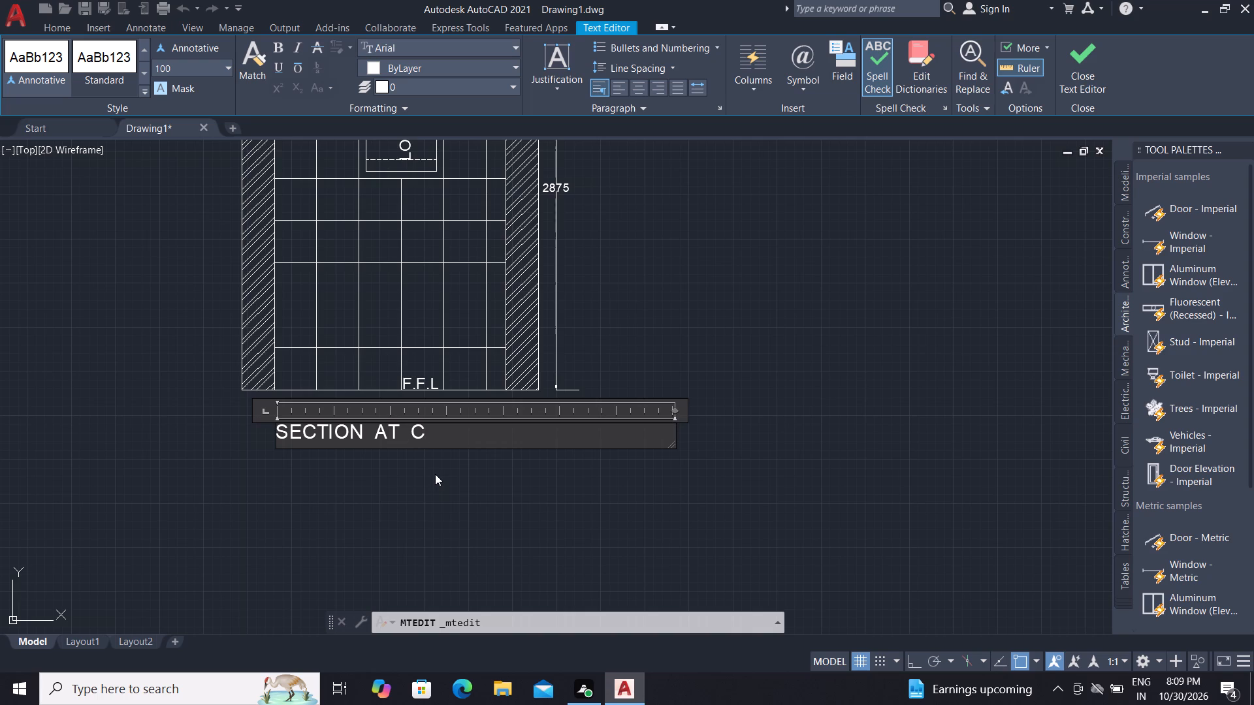
key("minus")
key("c")
left_click(379, 484)
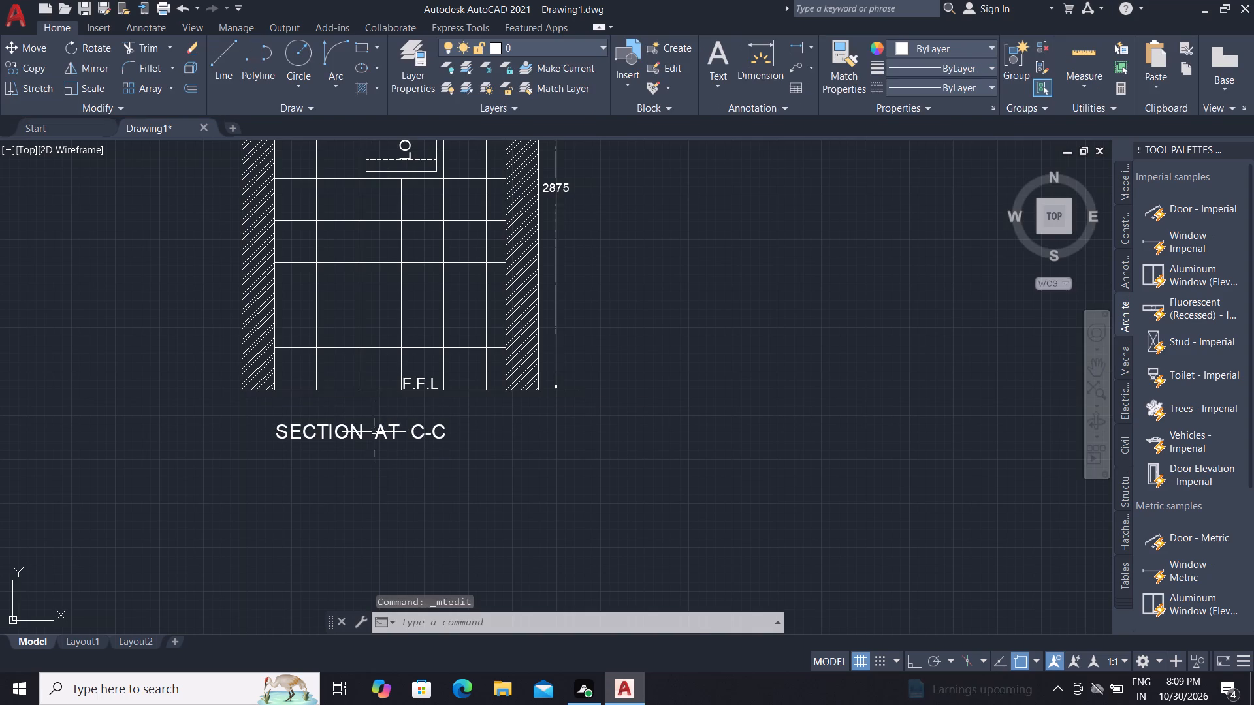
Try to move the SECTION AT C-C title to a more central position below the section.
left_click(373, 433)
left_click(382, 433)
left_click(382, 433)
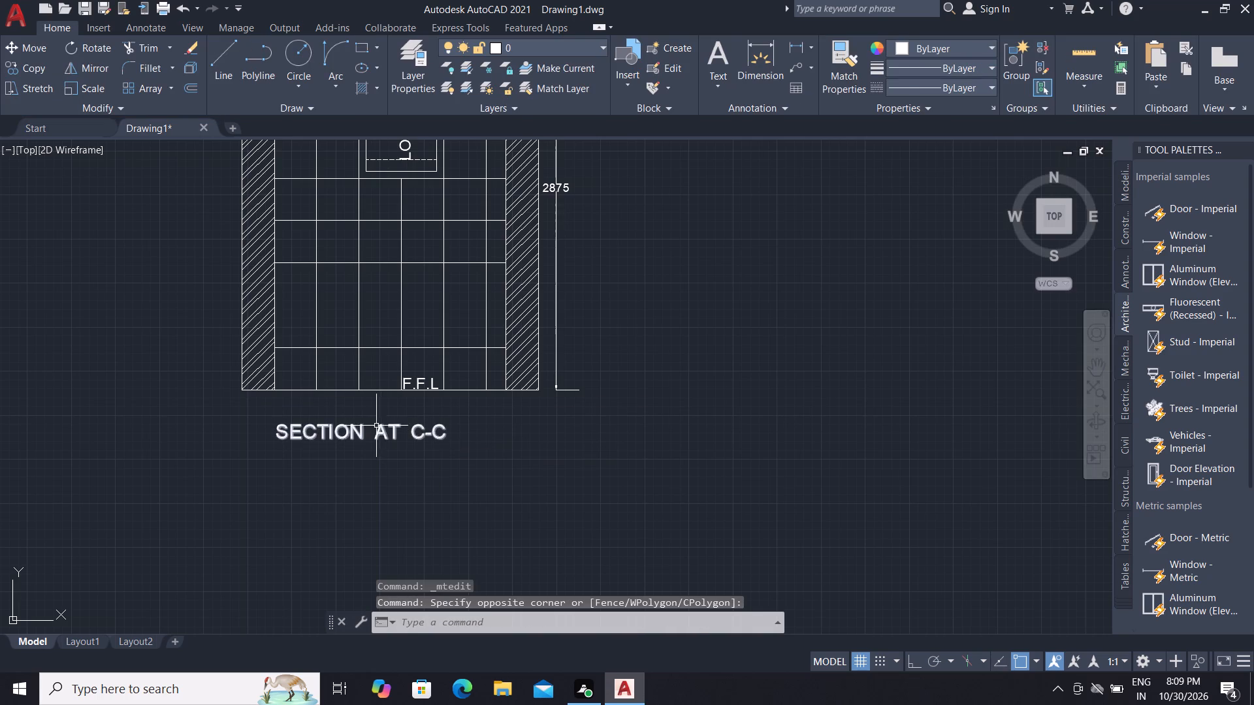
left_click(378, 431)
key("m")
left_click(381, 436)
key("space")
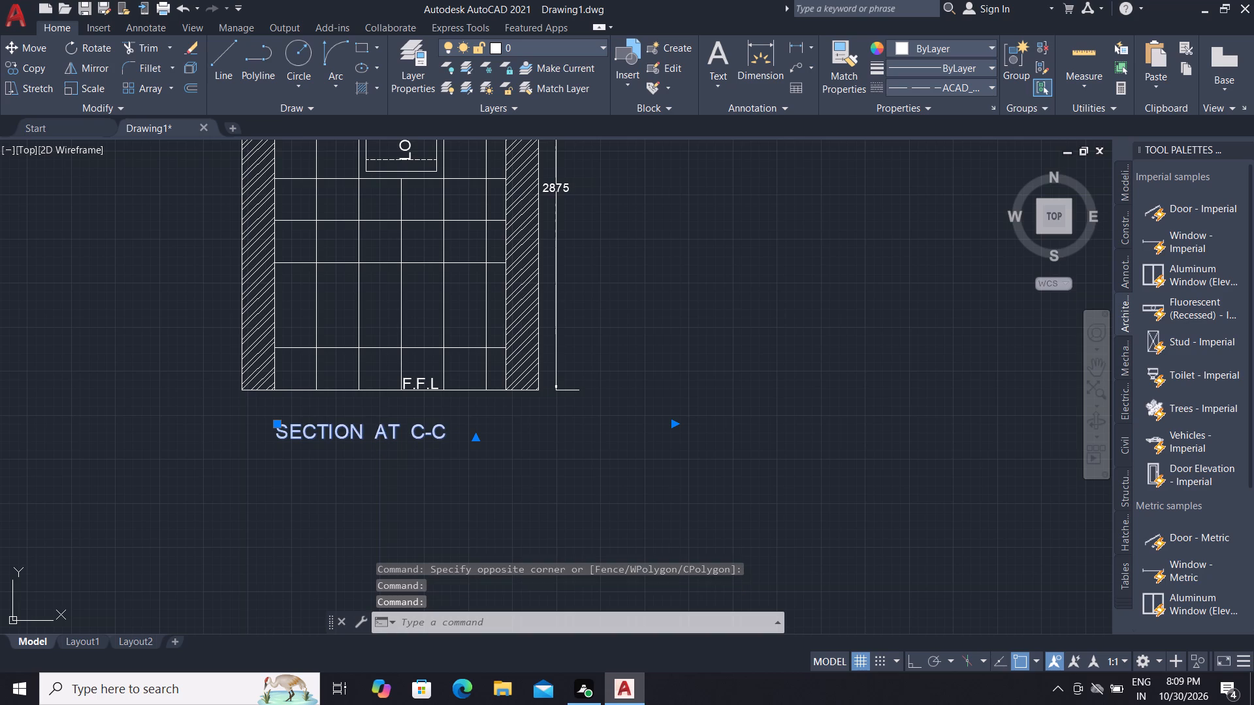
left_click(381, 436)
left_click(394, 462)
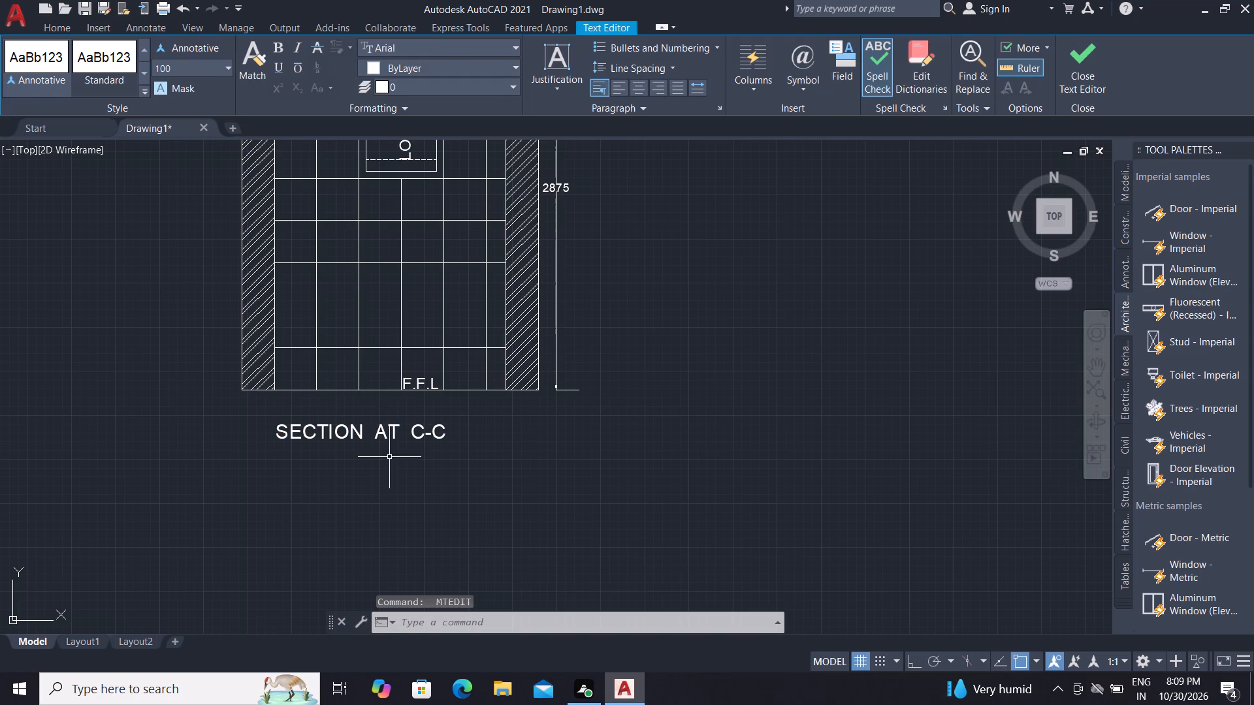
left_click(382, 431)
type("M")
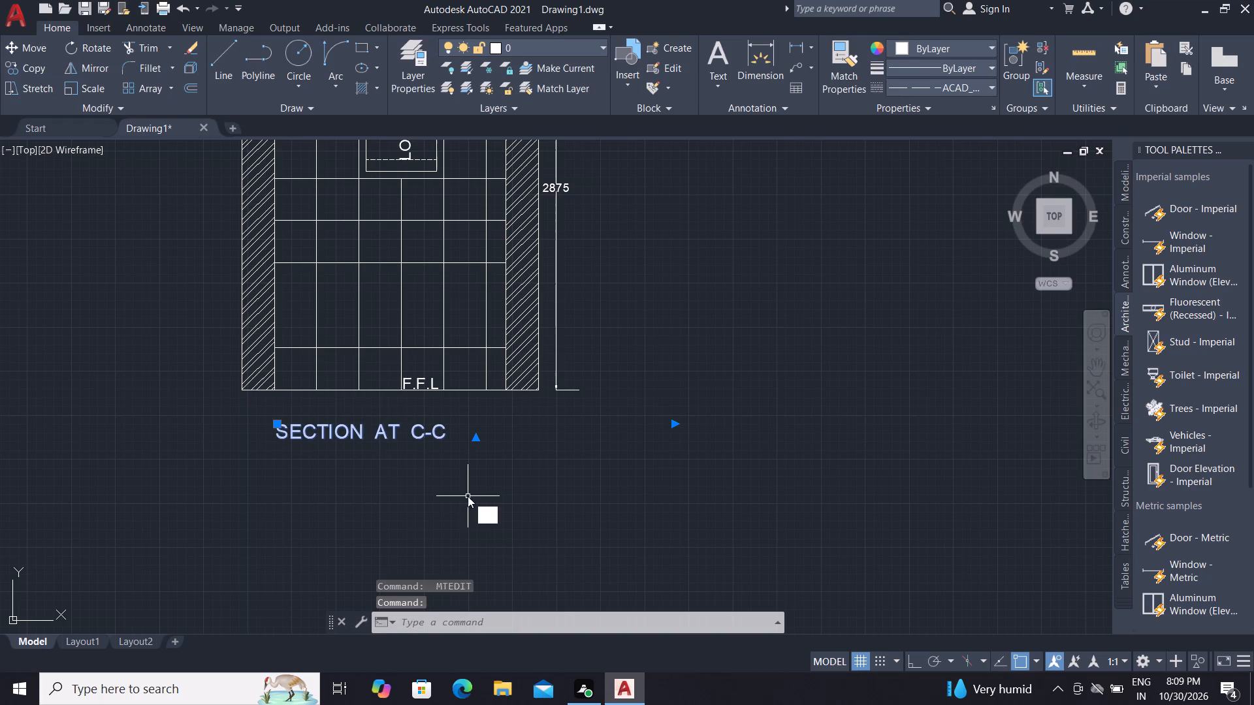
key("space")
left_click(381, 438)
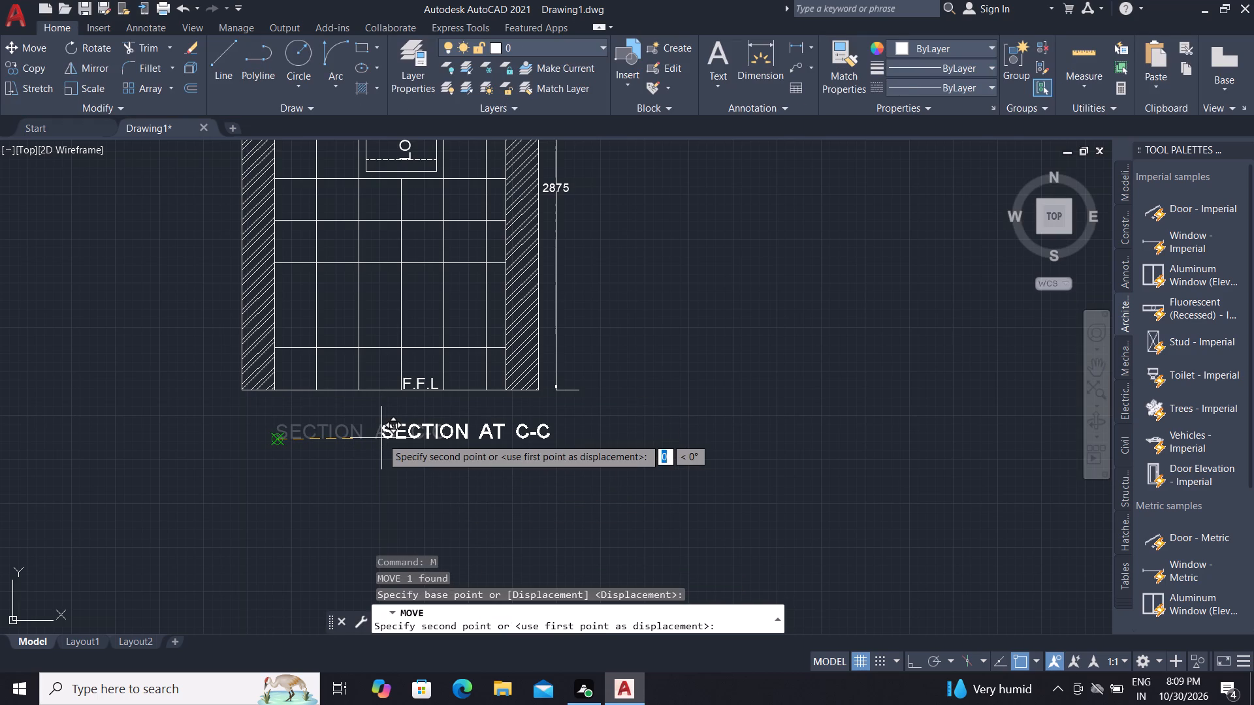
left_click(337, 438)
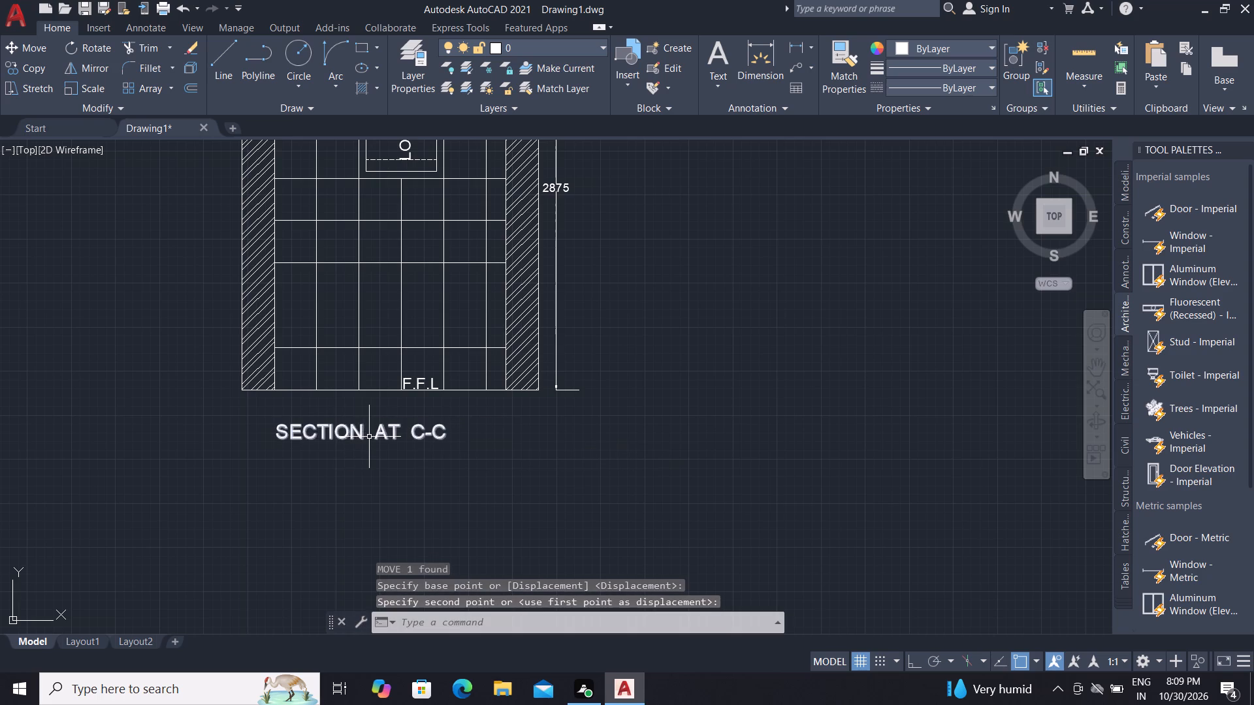
Move the SECTION AT C-C title about 158 units to the right, beneath the middle of the section.
left_click(364, 433)
left_click(356, 431)
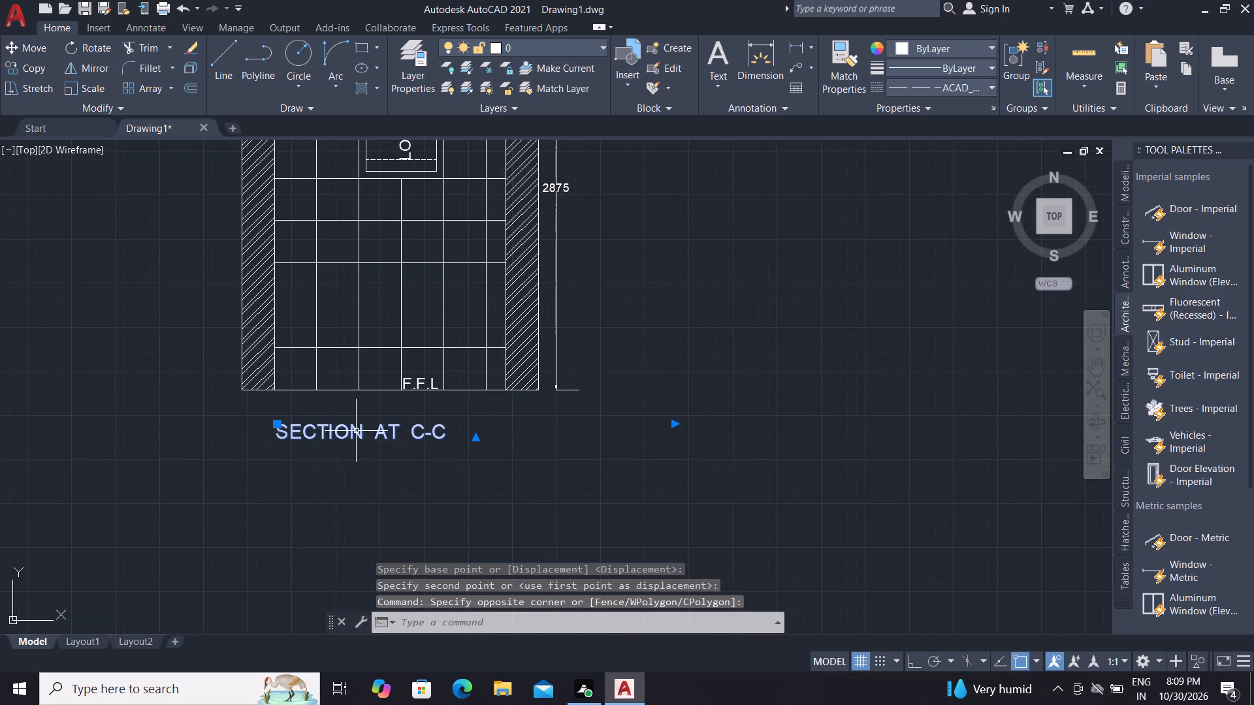
key("m")
key("space")
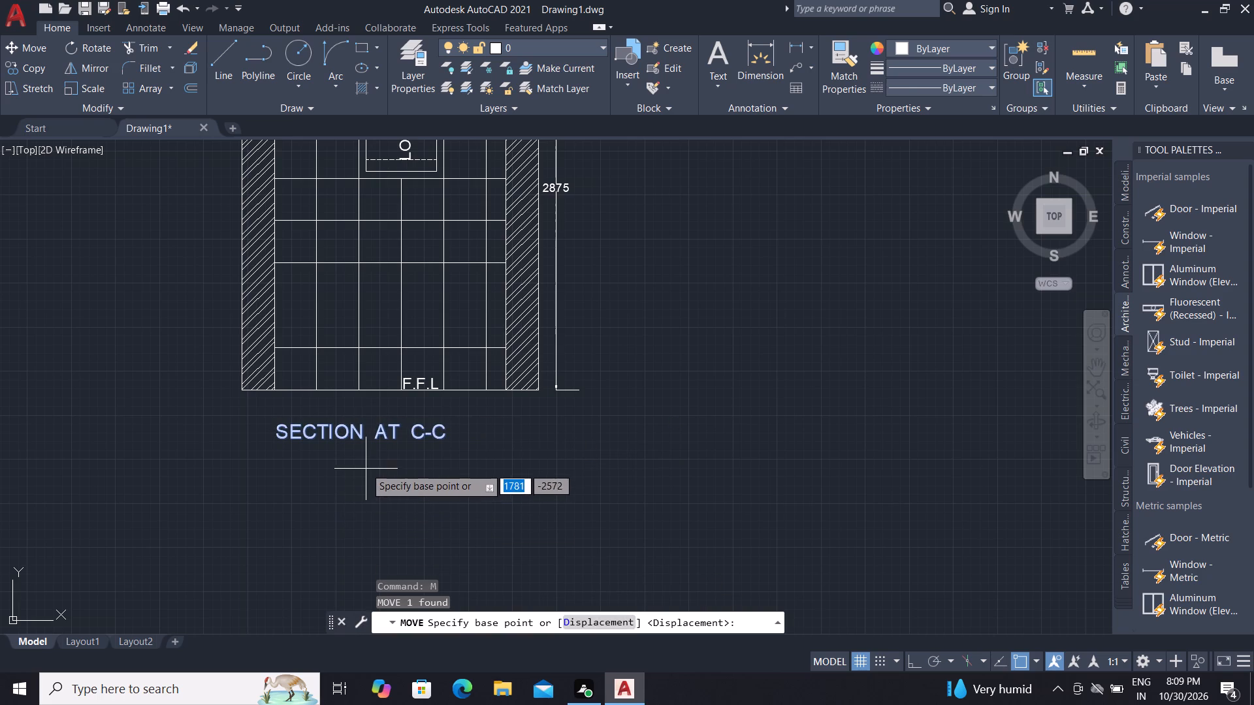
left_click(359, 432)
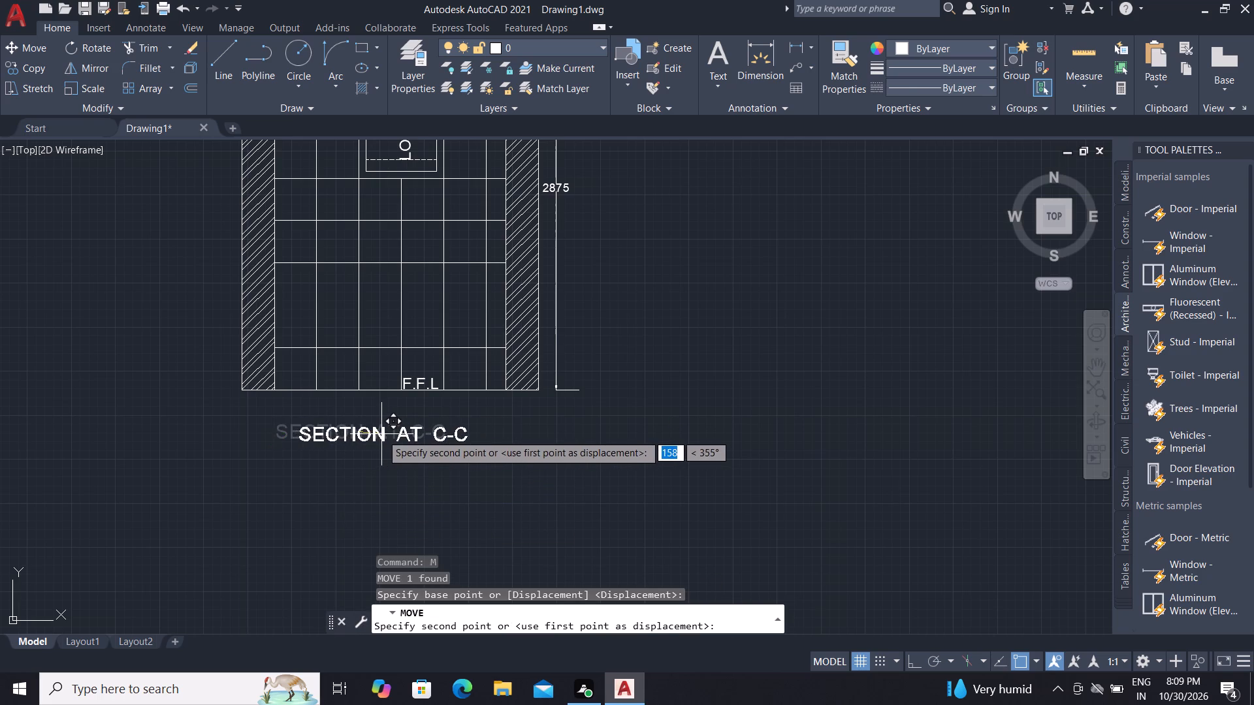
left_click(381, 434)
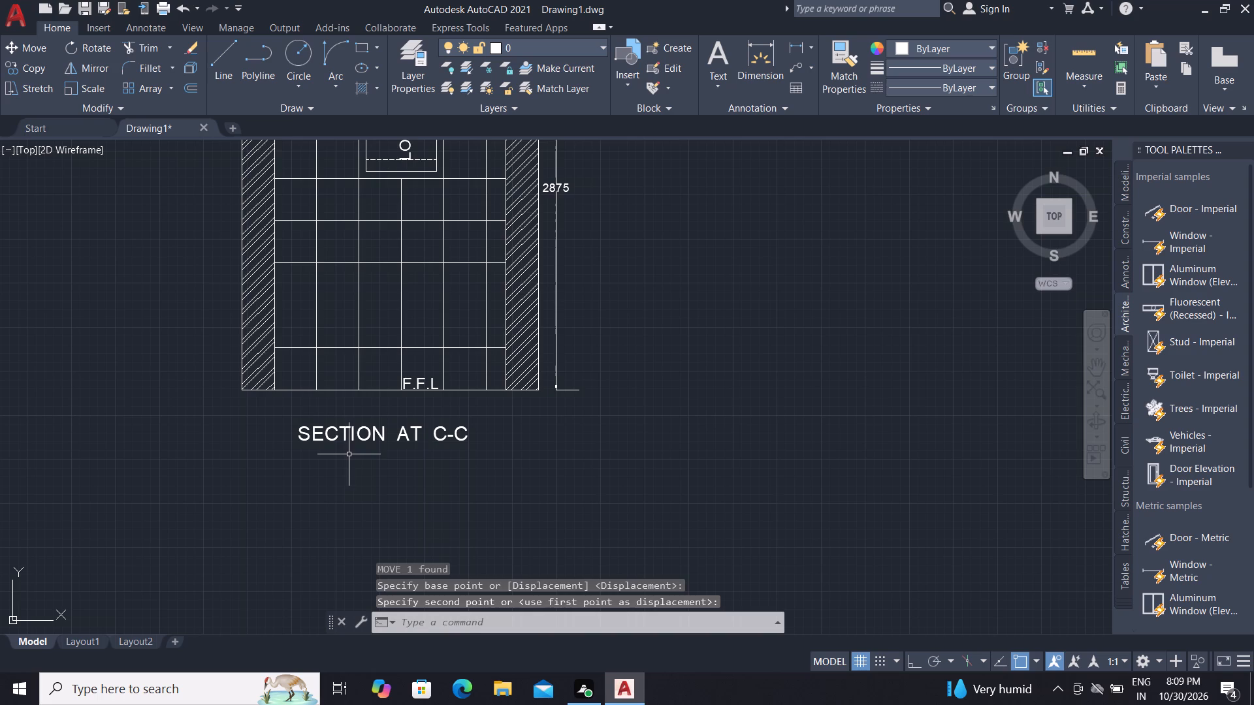
Draw a breakline along the roof slab's left end edge, from top to bottom corner, with the break symbol at its midpoint.
scroll(560, 495, "down", 2)
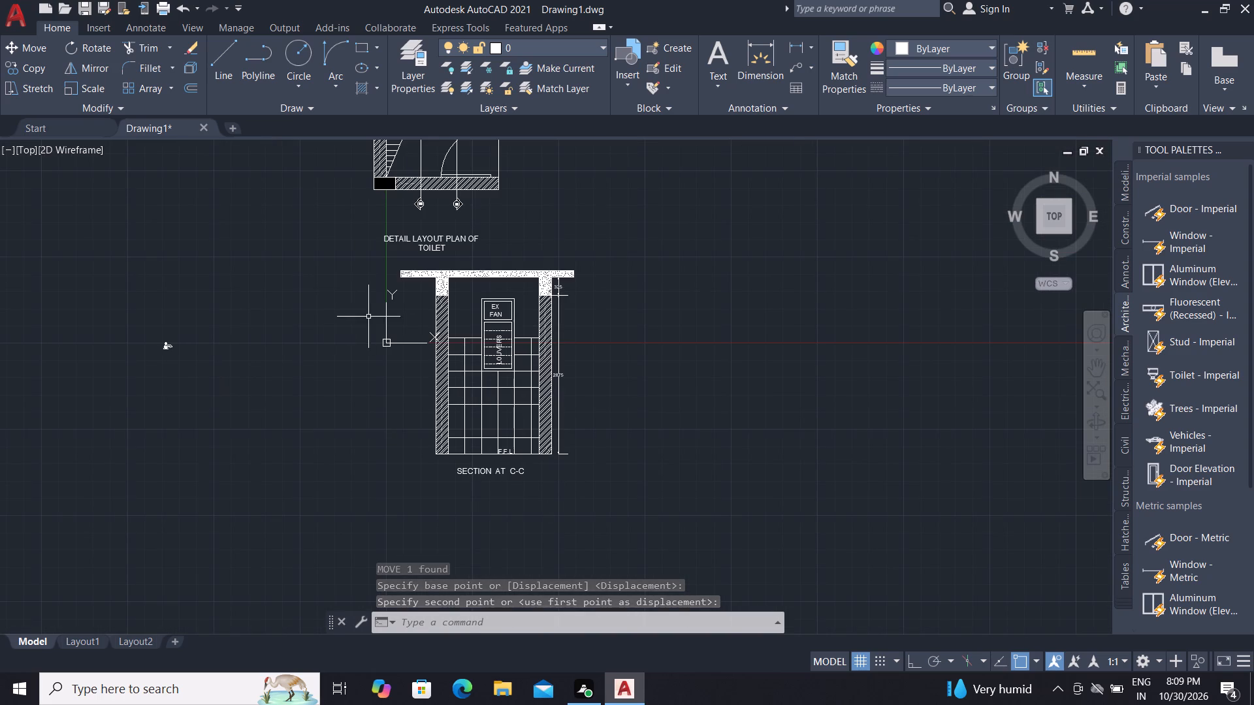
scroll(411, 294, "up", 2)
scroll(367, 233, "up", 3)
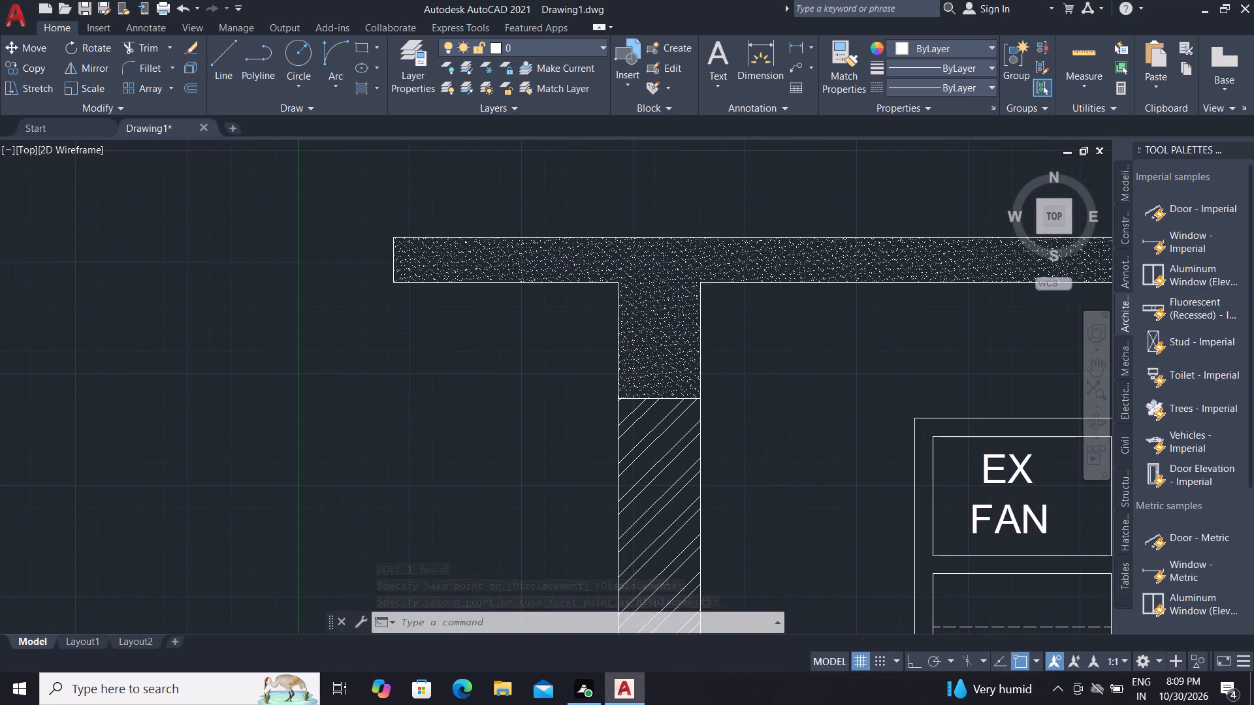
key("b")
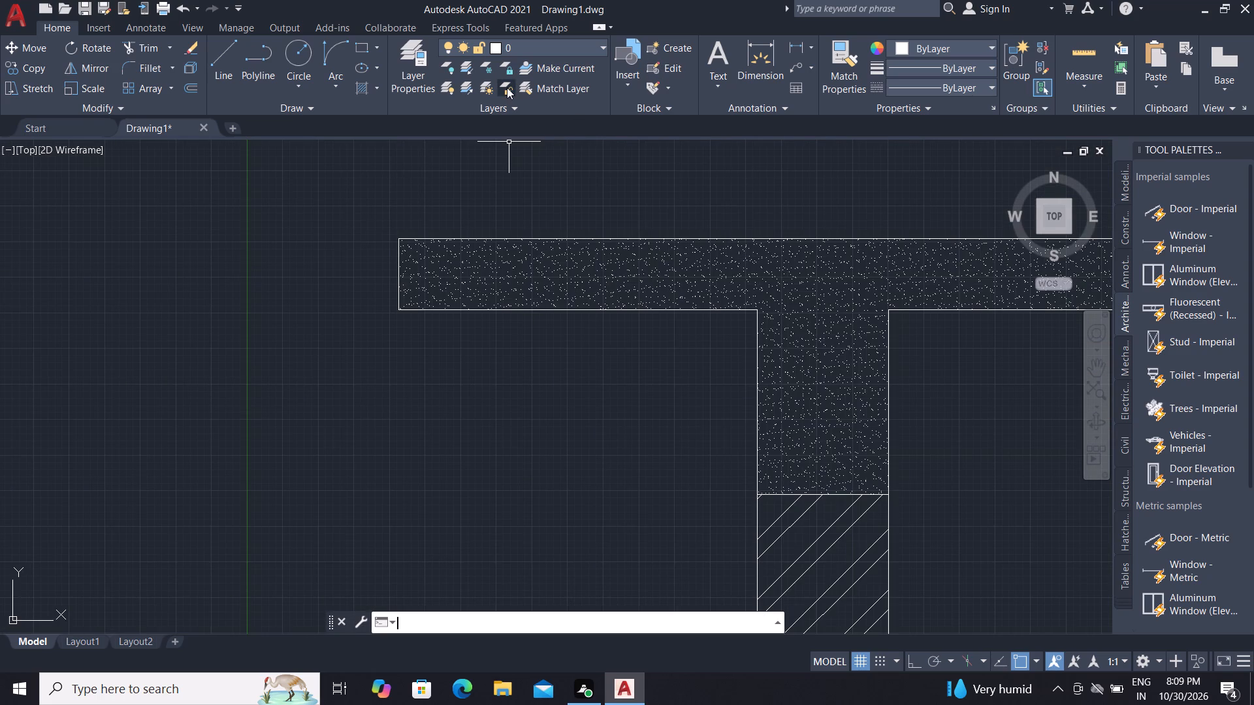
type("RE")
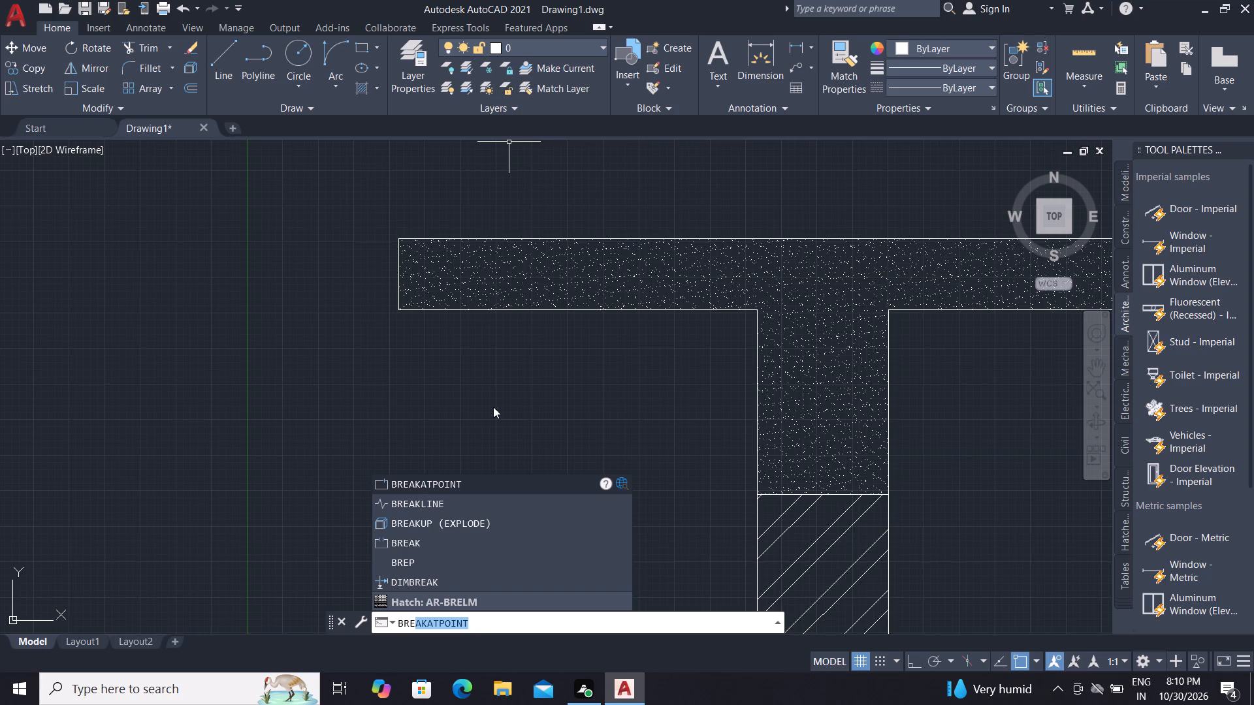
left_click(471, 499)
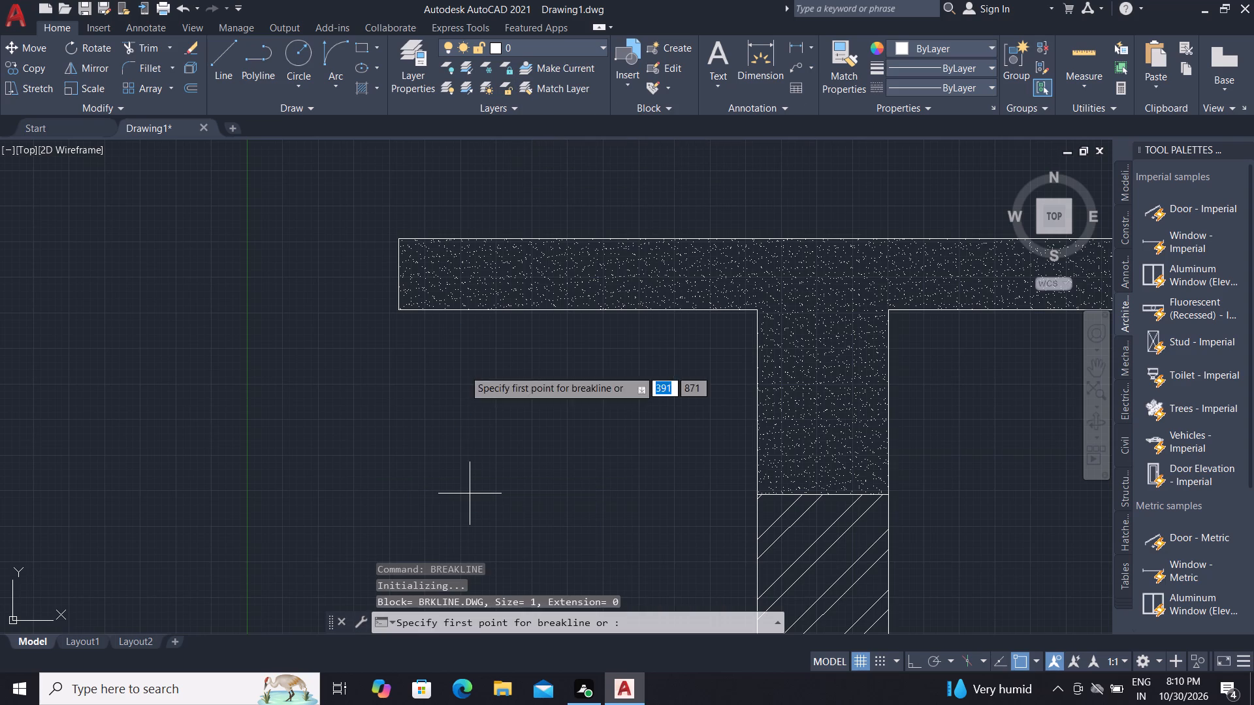
left_click(397, 239)
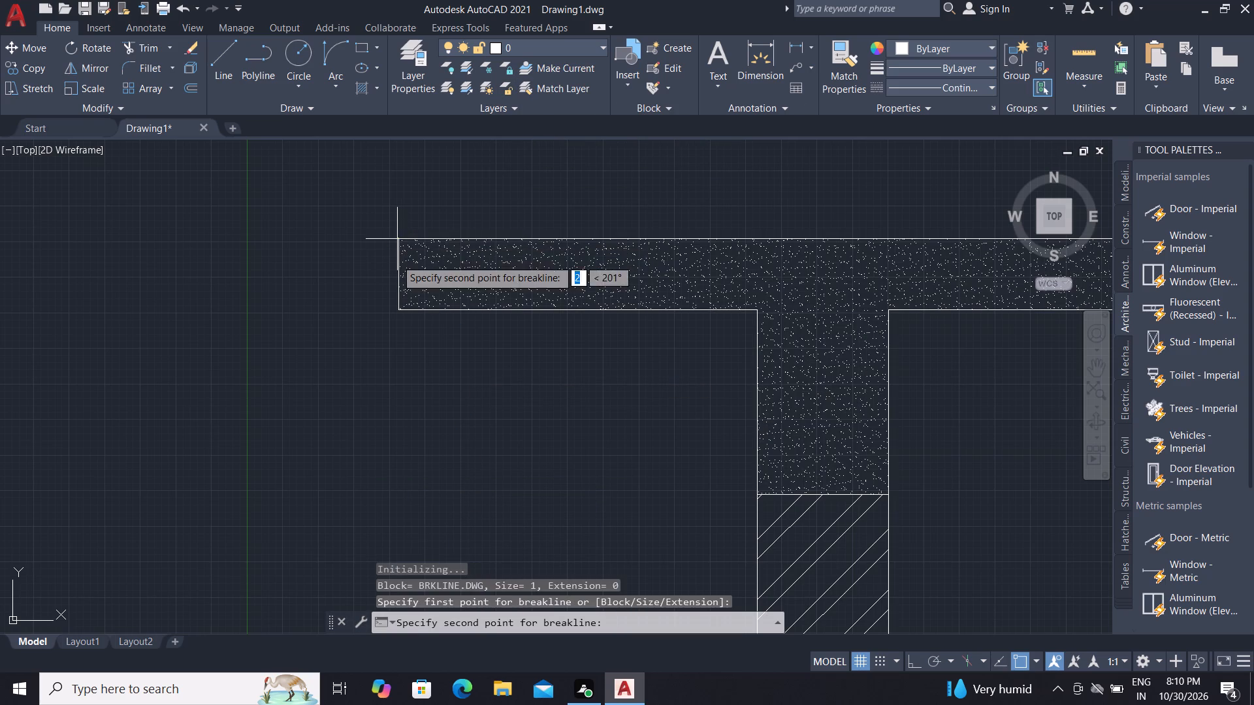
left_click(402, 308)
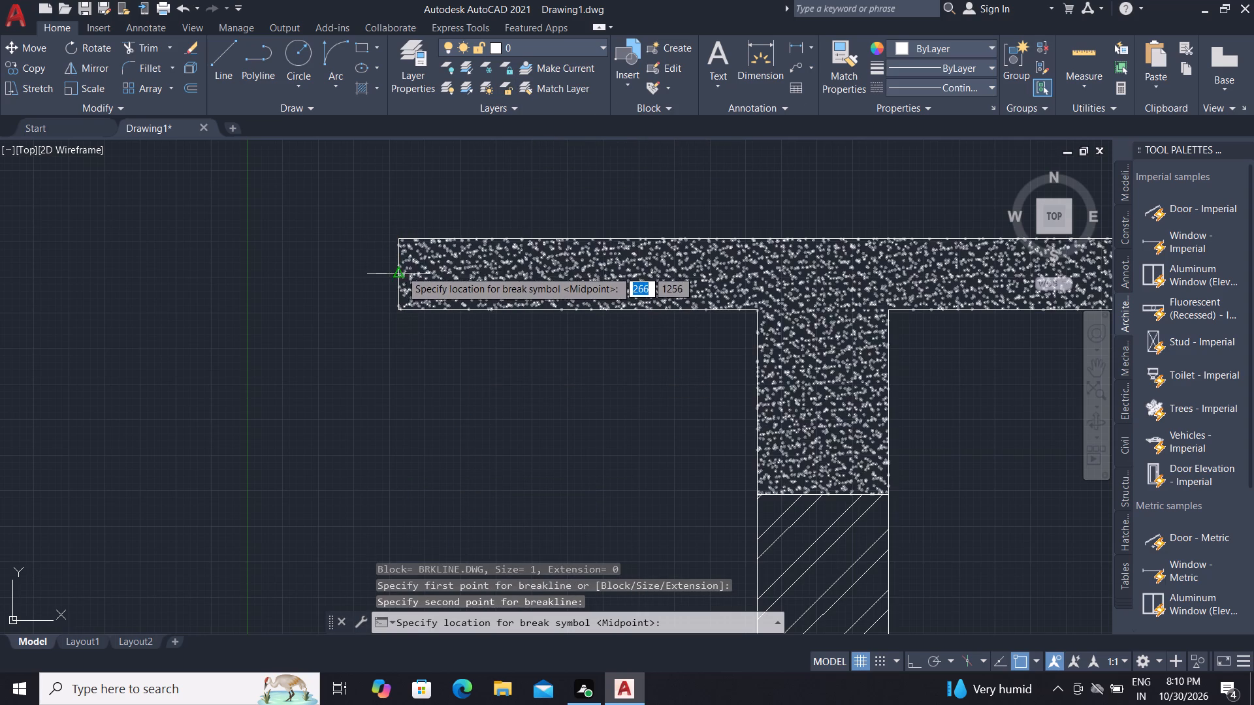
left_click(400, 266)
Widen the slab's break symbol with Ortho on, stretching its left and right points about 2 units outward each.
scroll(400, 266, "up", 3)
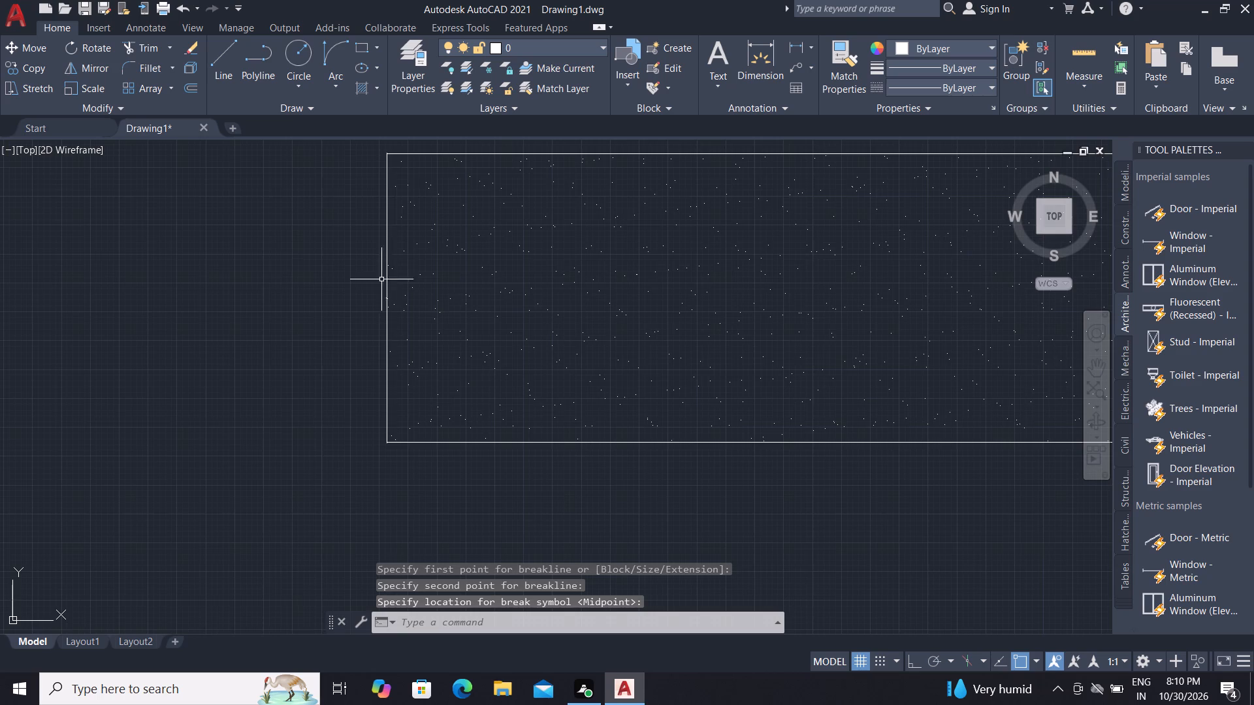
scroll(381, 285, "up", 3)
scroll(398, 345, "up", 2)
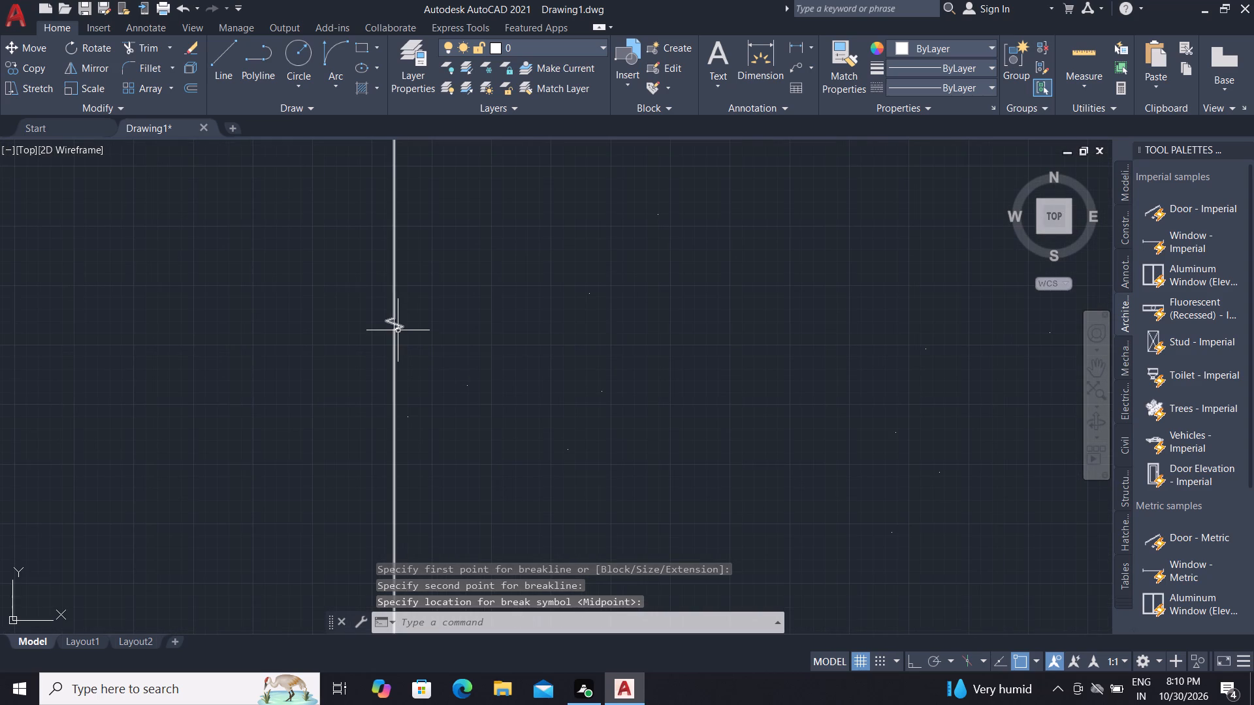
scroll(398, 330, "up", 1)
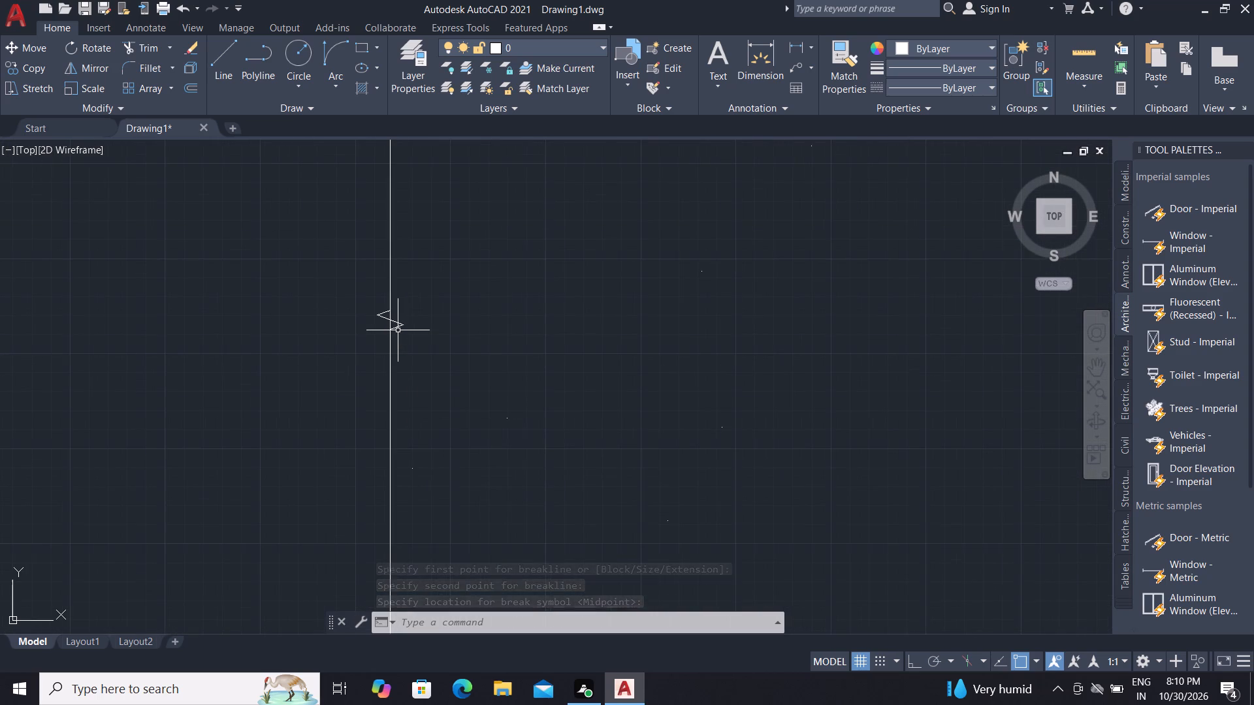
scroll(398, 330, "up", 2)
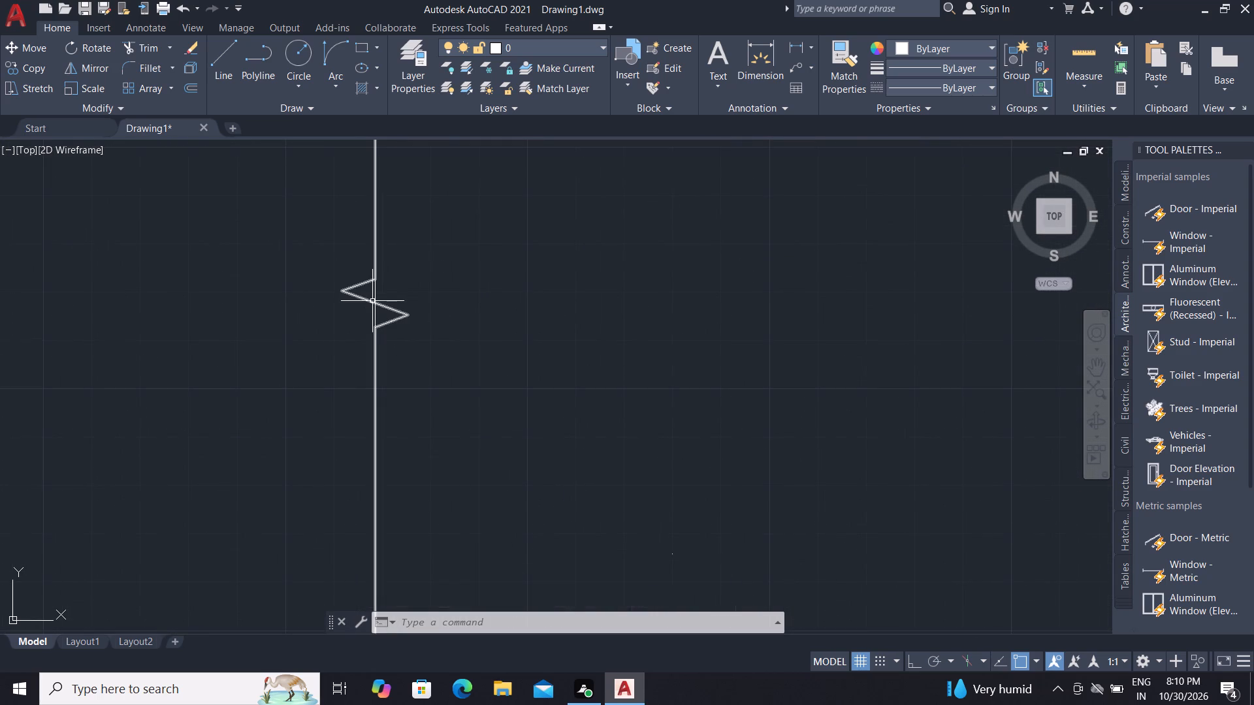
left_click(372, 302)
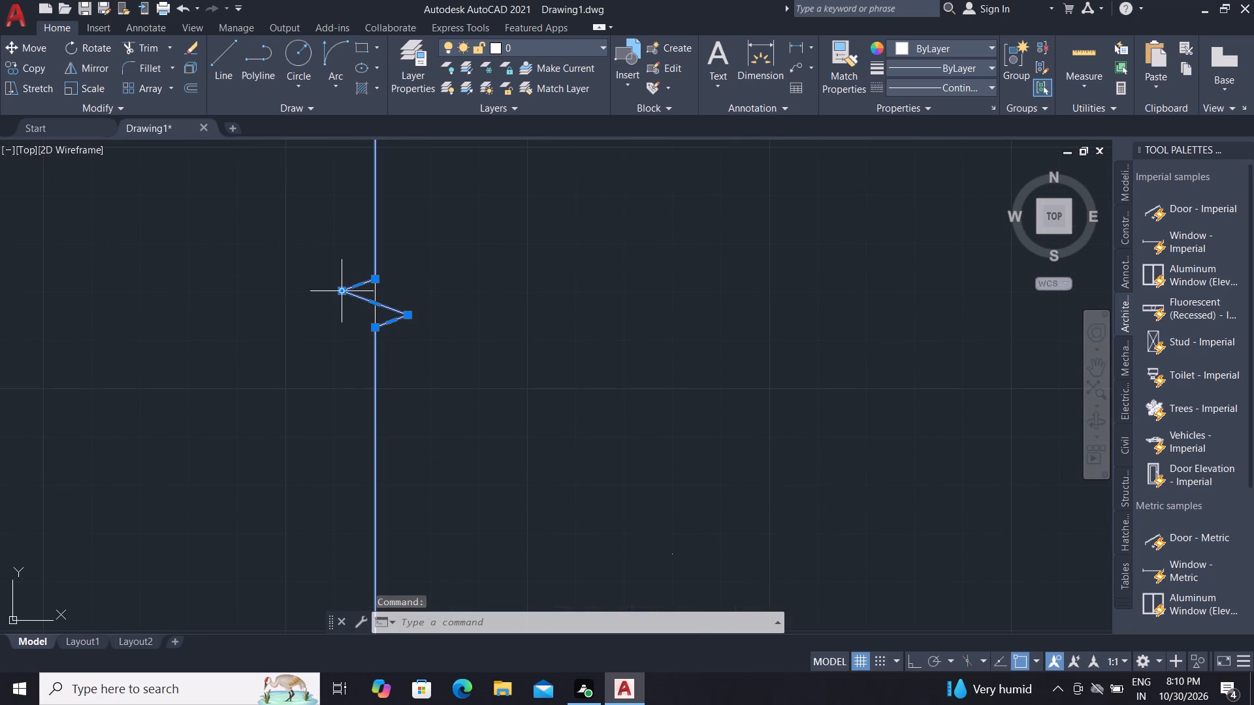
left_click(343, 294)
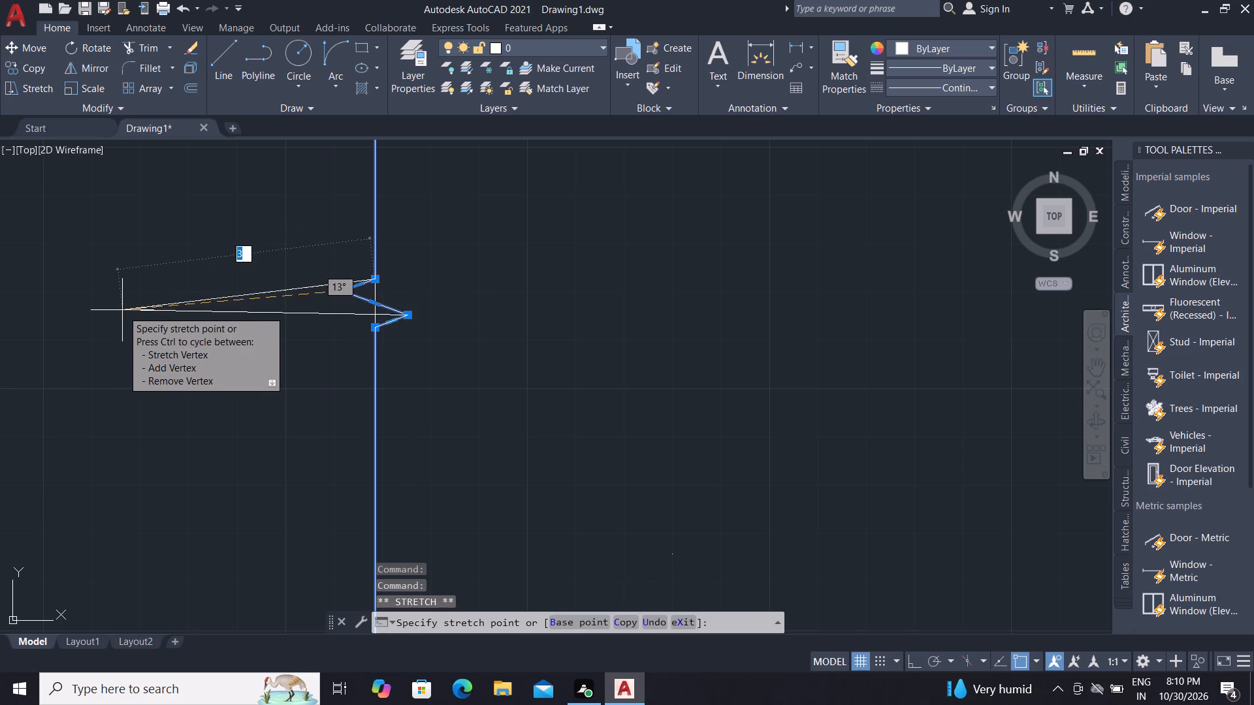
key("F8")
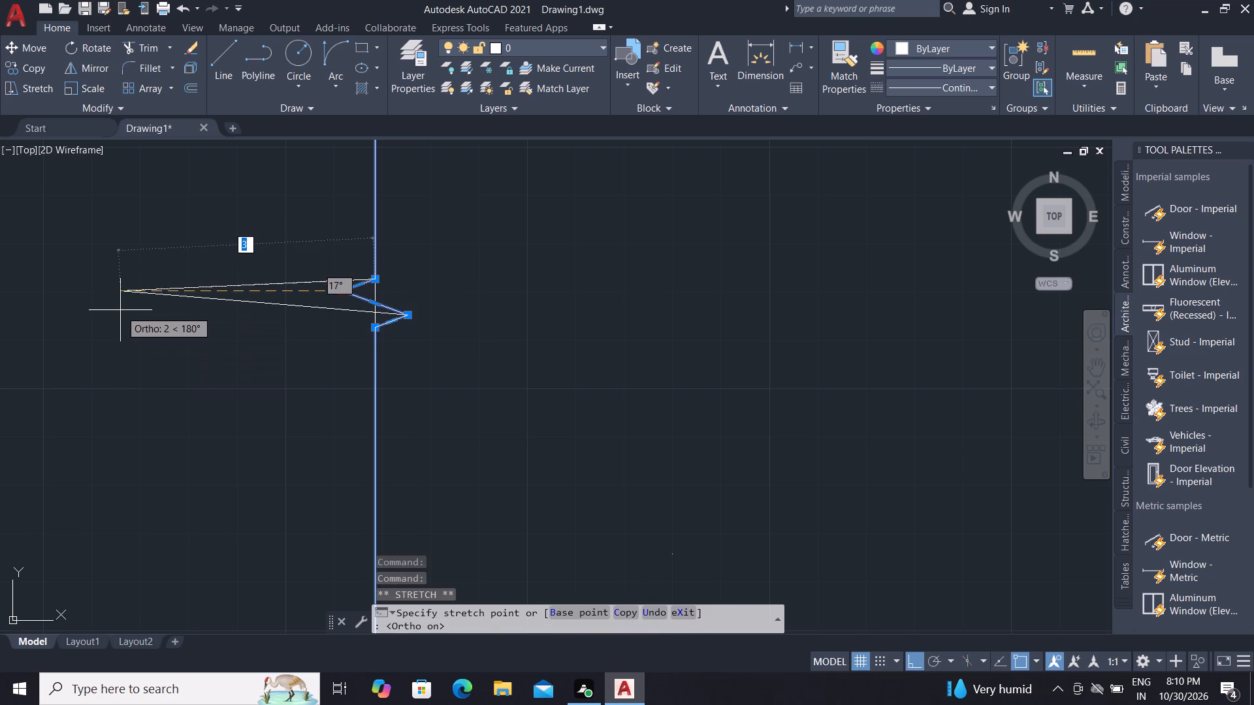
left_click(119, 309)
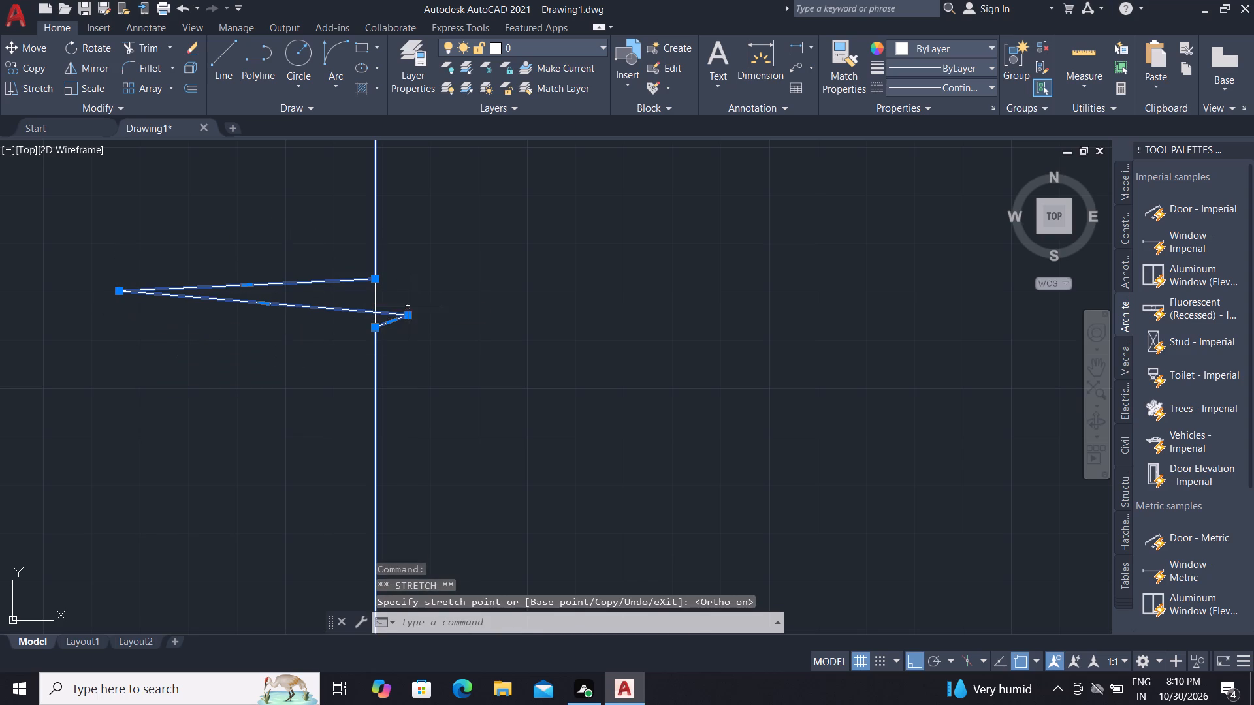
left_click(406, 317)
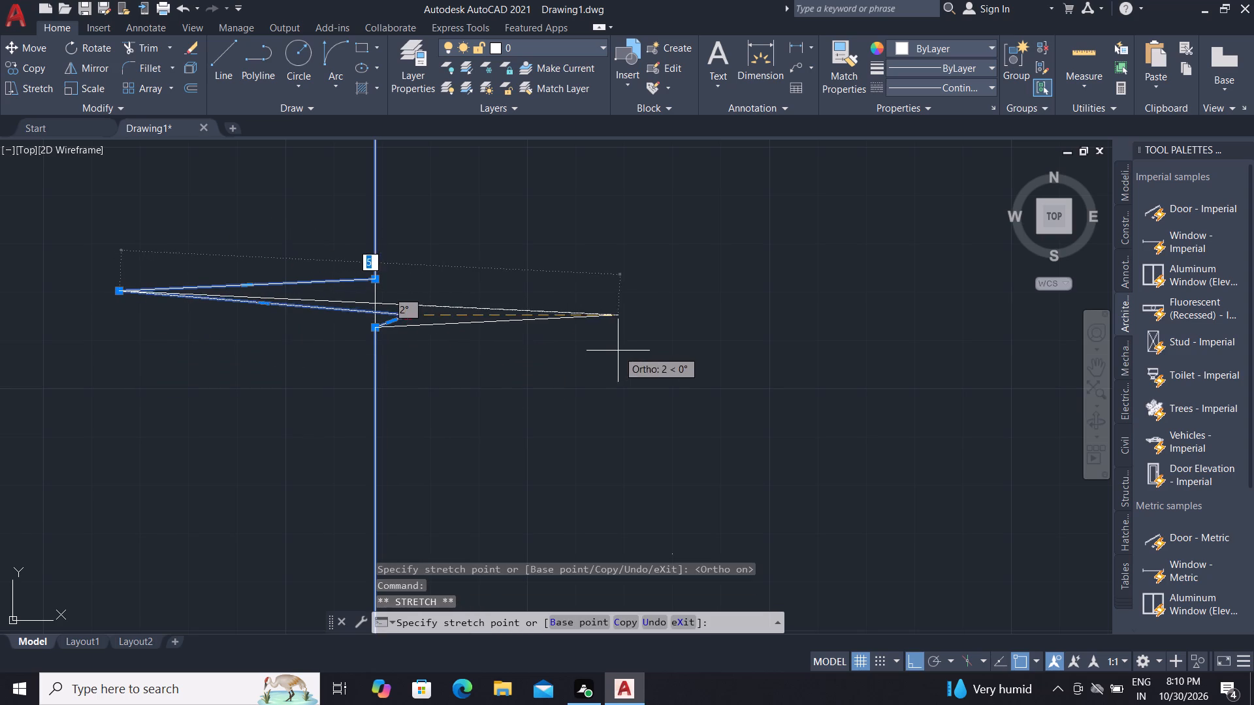
left_click(619, 351)
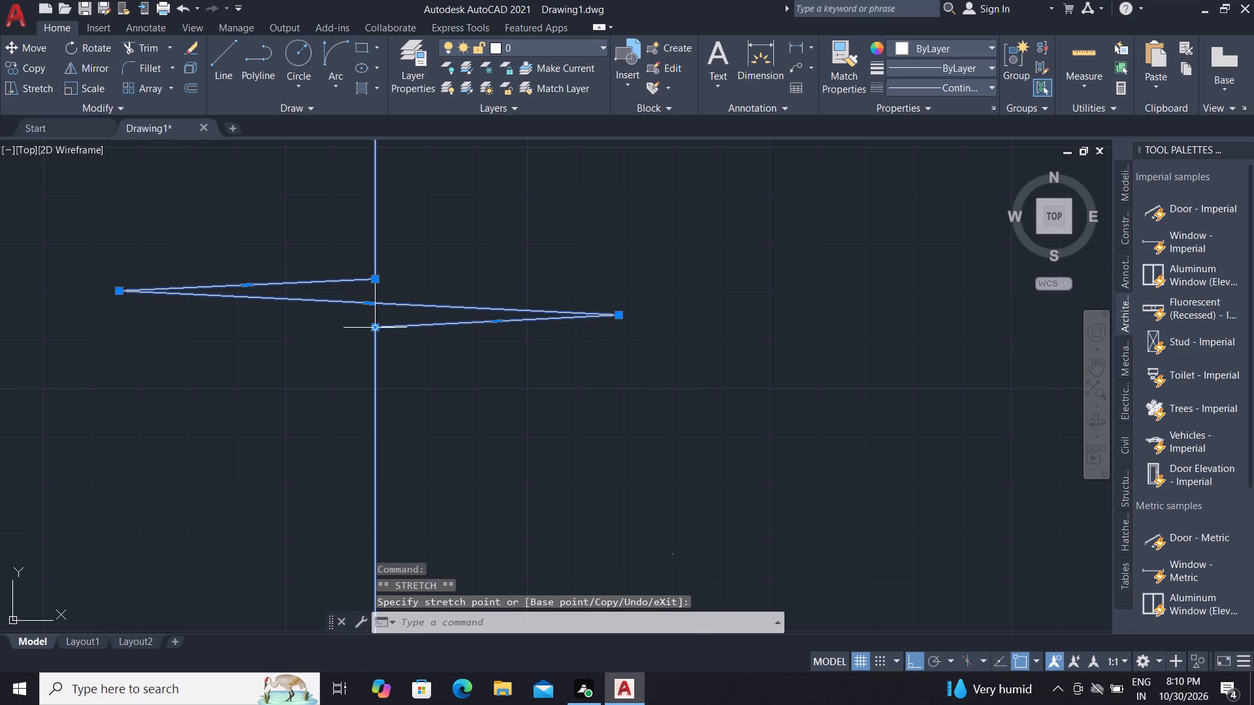
Stretch the break symbol's lower end point downward and its upper end point upward along the slab's end line.
left_click(374, 326)
left_click(385, 399)
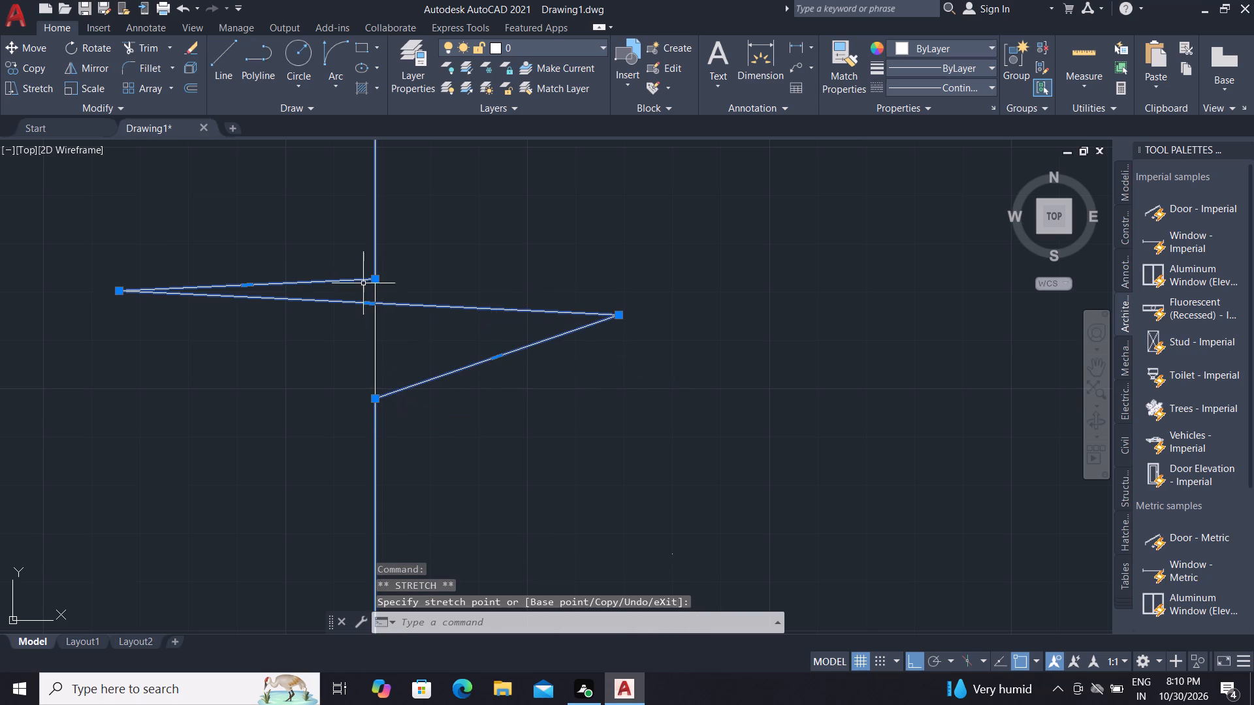
left_click(376, 277)
left_click(384, 177)
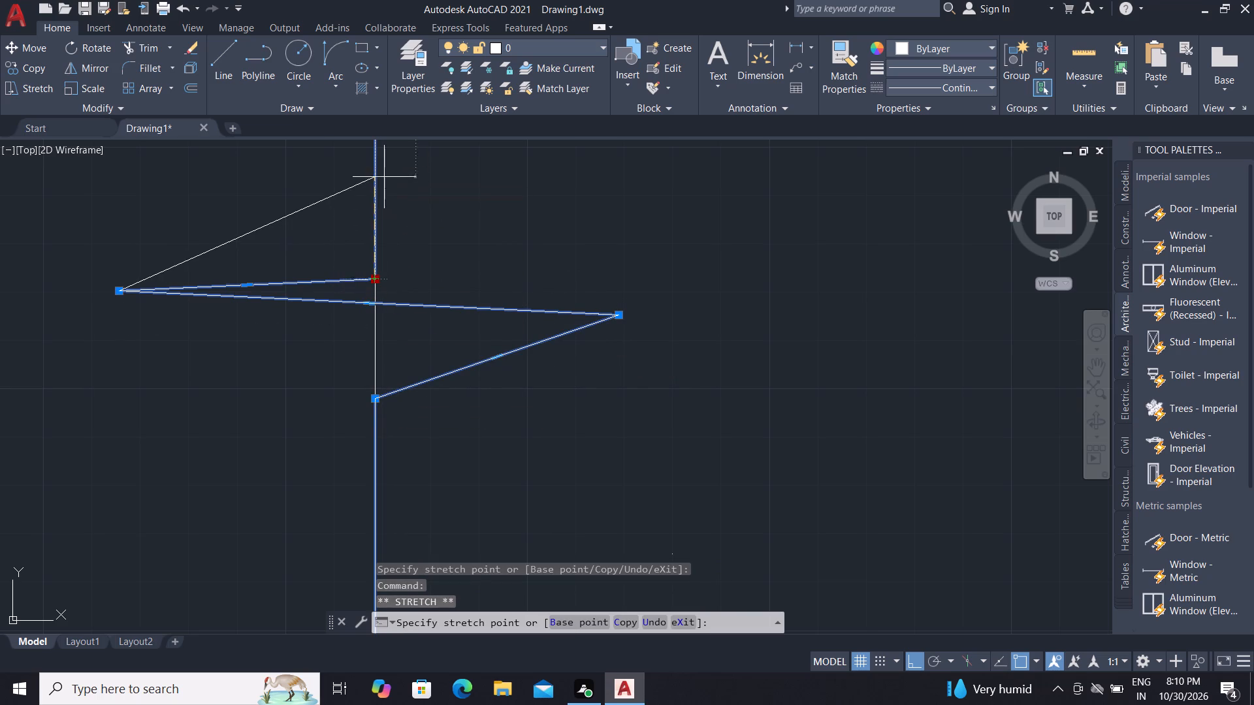
key("Escape")
Trim the two straight pieces of the slab's end line that run through the break symbol.
type("TR")
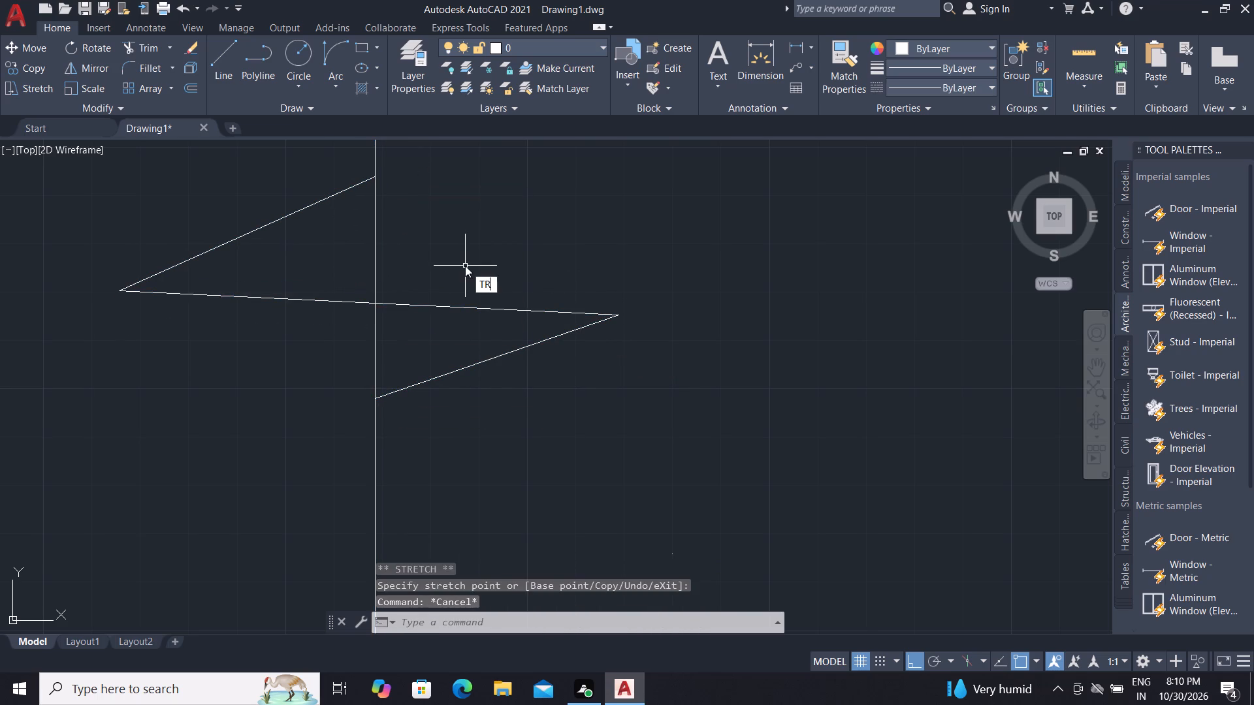
key("space")
left_click(370, 252)
left_click(407, 253)
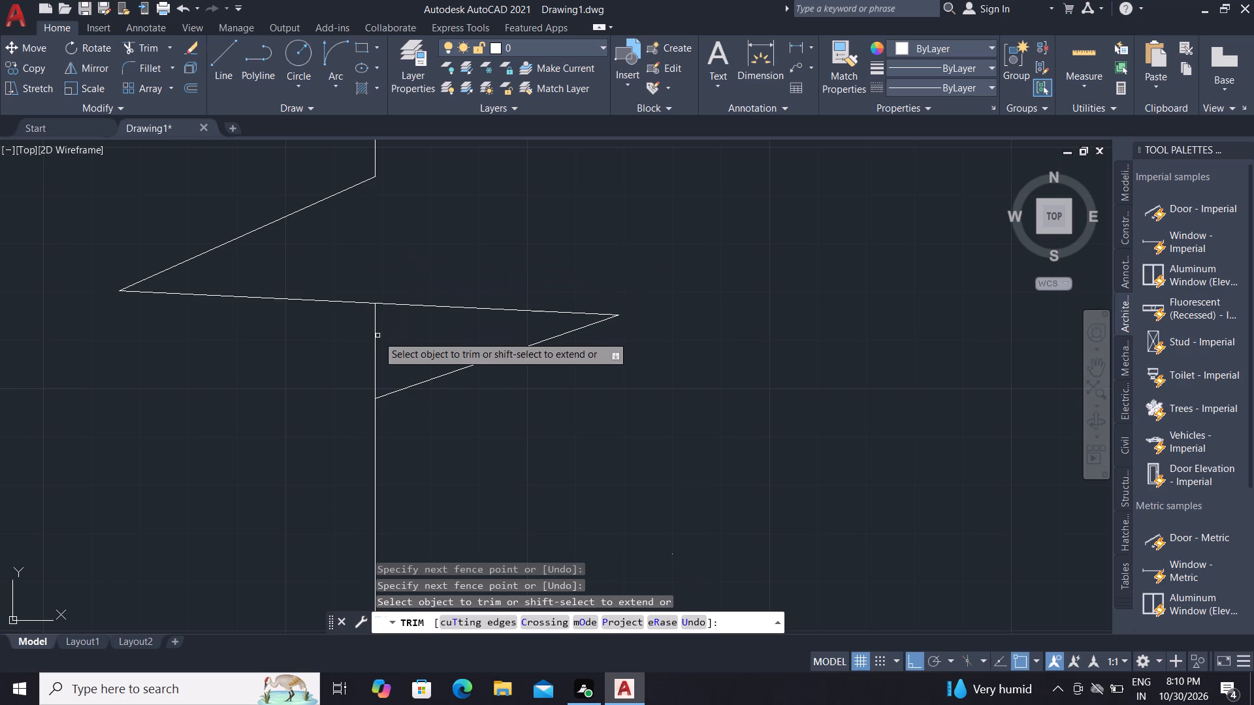
left_click(378, 336)
left_click(361, 332)
scroll(372, 345, "down", 9)
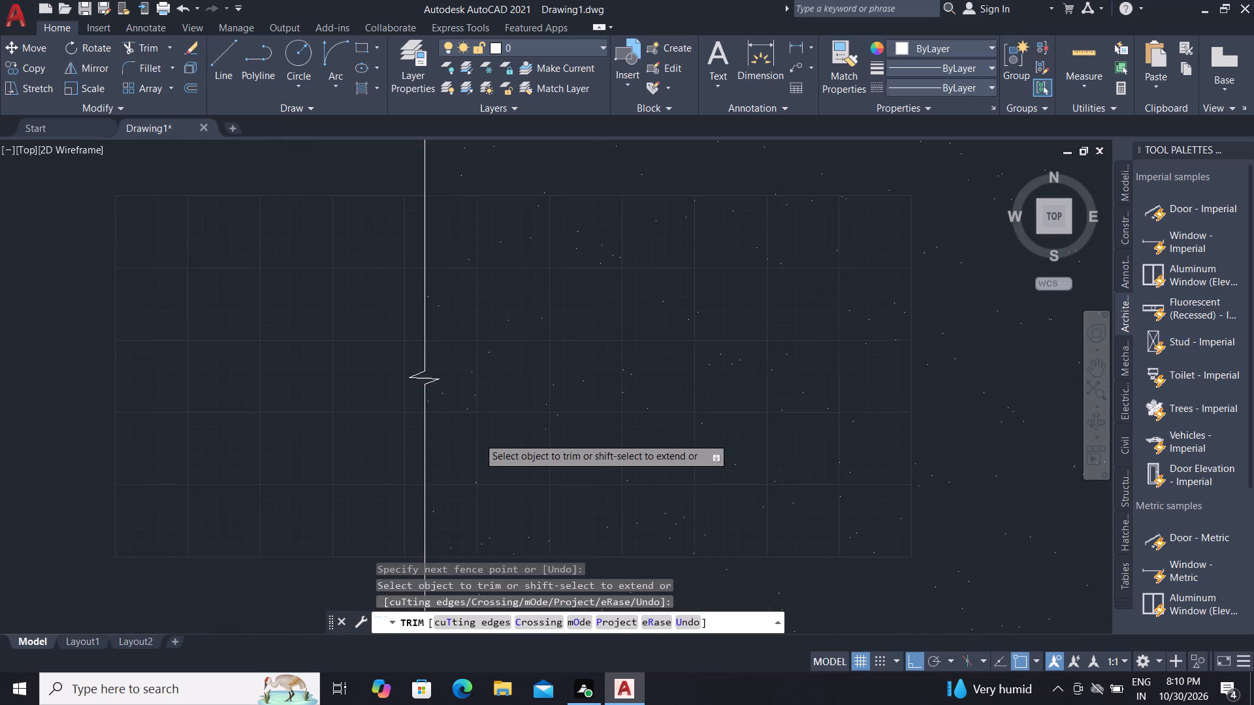
scroll(490, 454, "down", 1)
key("Escape")
Widen the break symbol at the slab's left end further, stretching its right and left points outward to about four times its width.
scroll(436, 401, "down", 4)
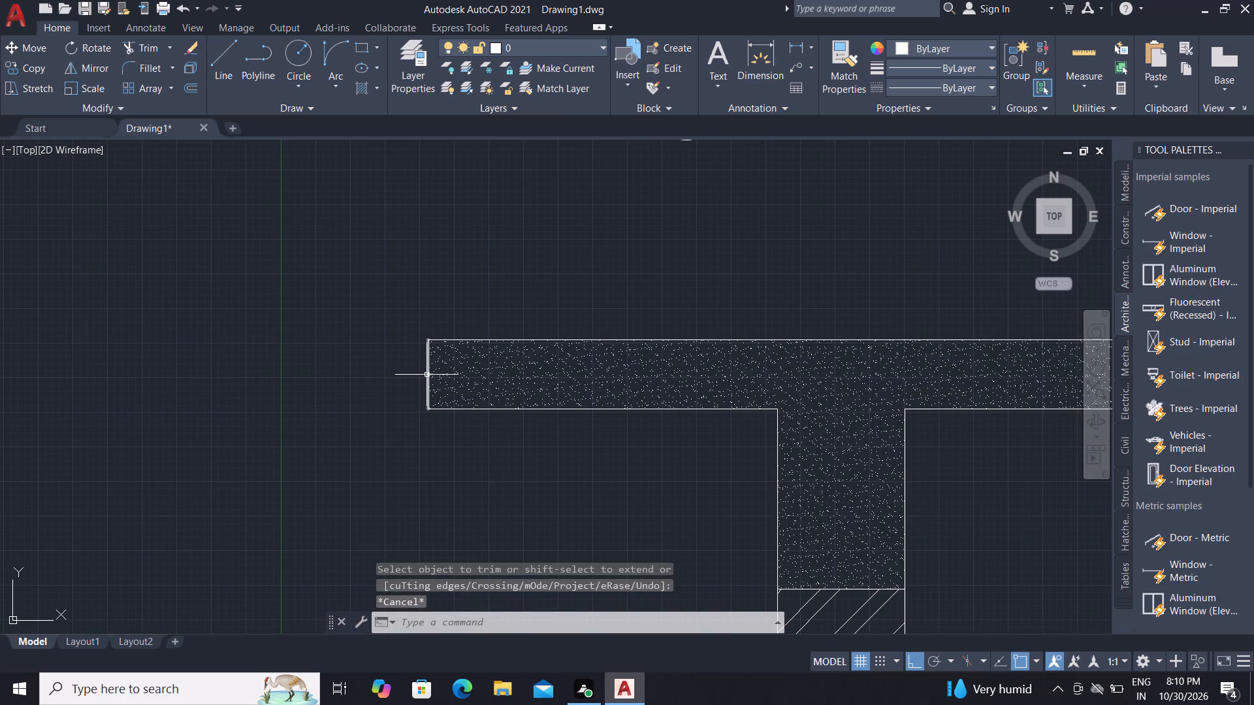
scroll(426, 377, "up", 1)
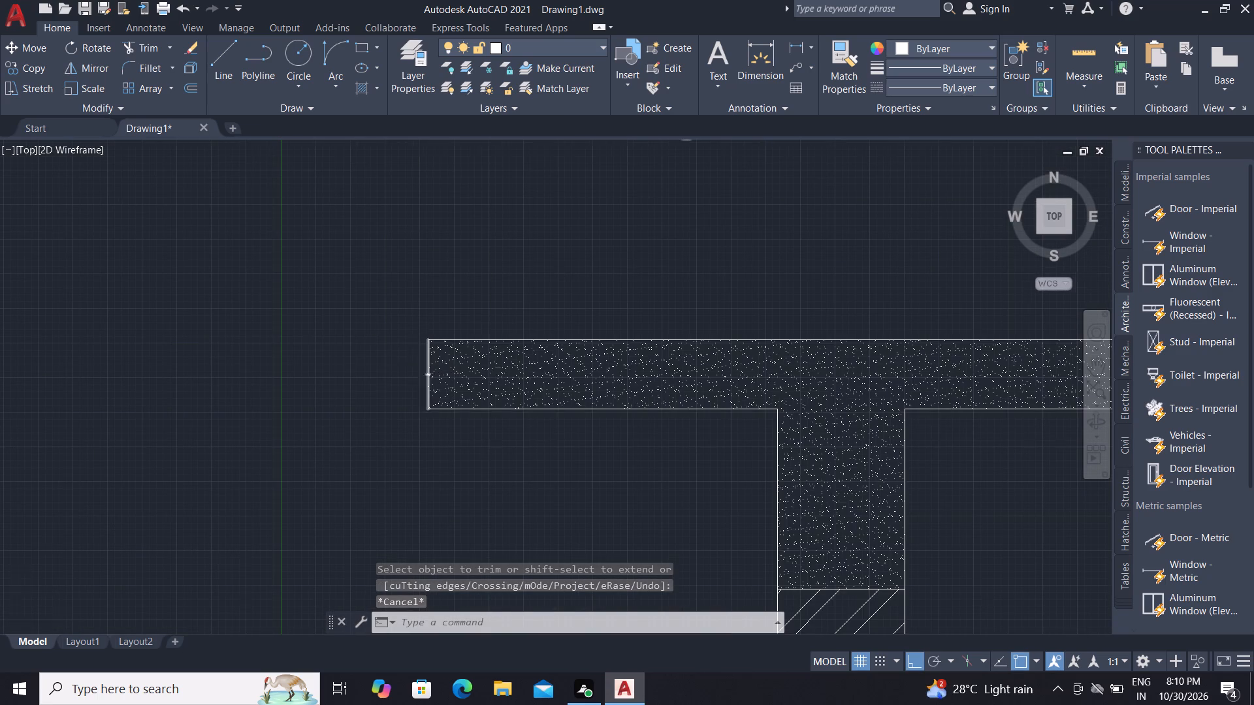
scroll(426, 377, "up", 6)
left_click(396, 333)
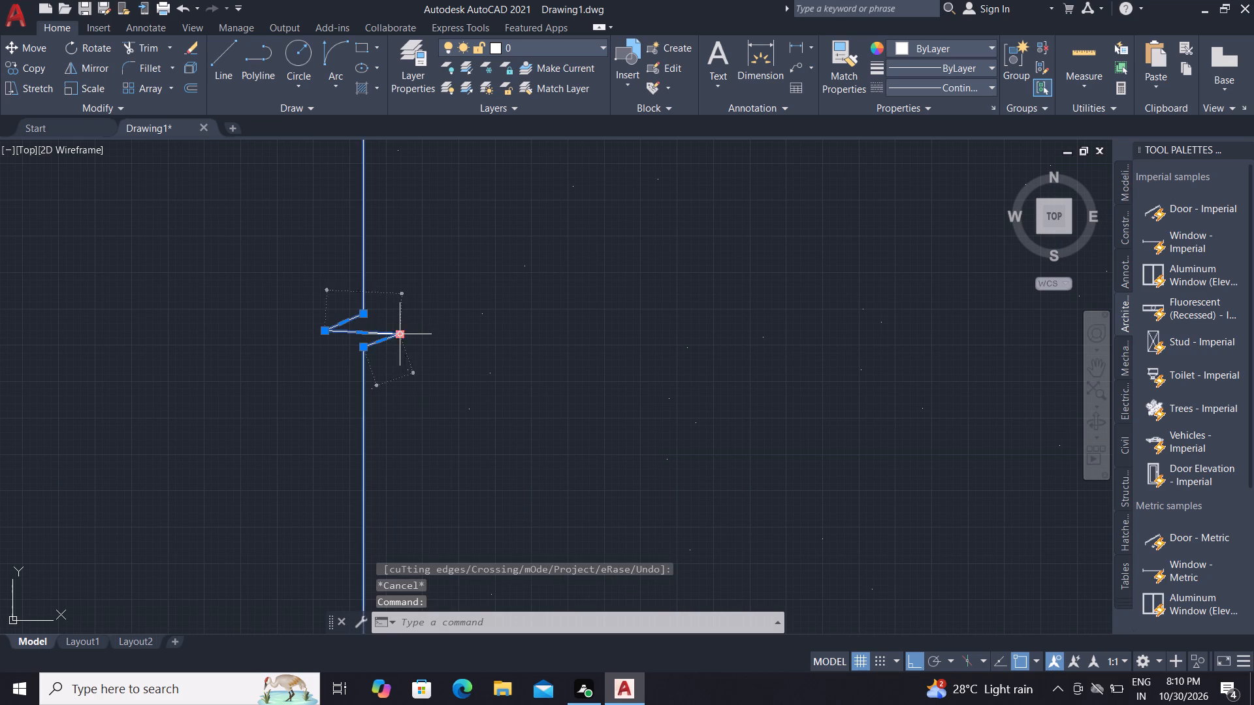
left_click(396, 333)
left_click(435, 322)
left_click(397, 331)
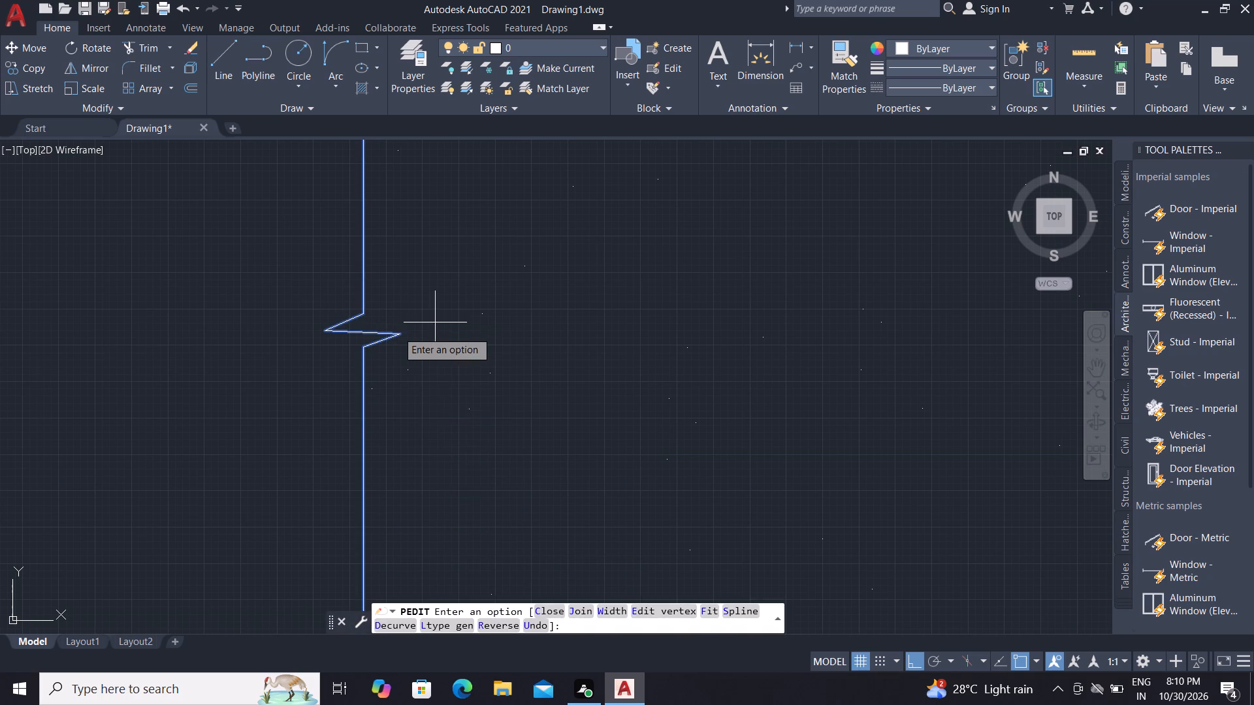
key("Escape")
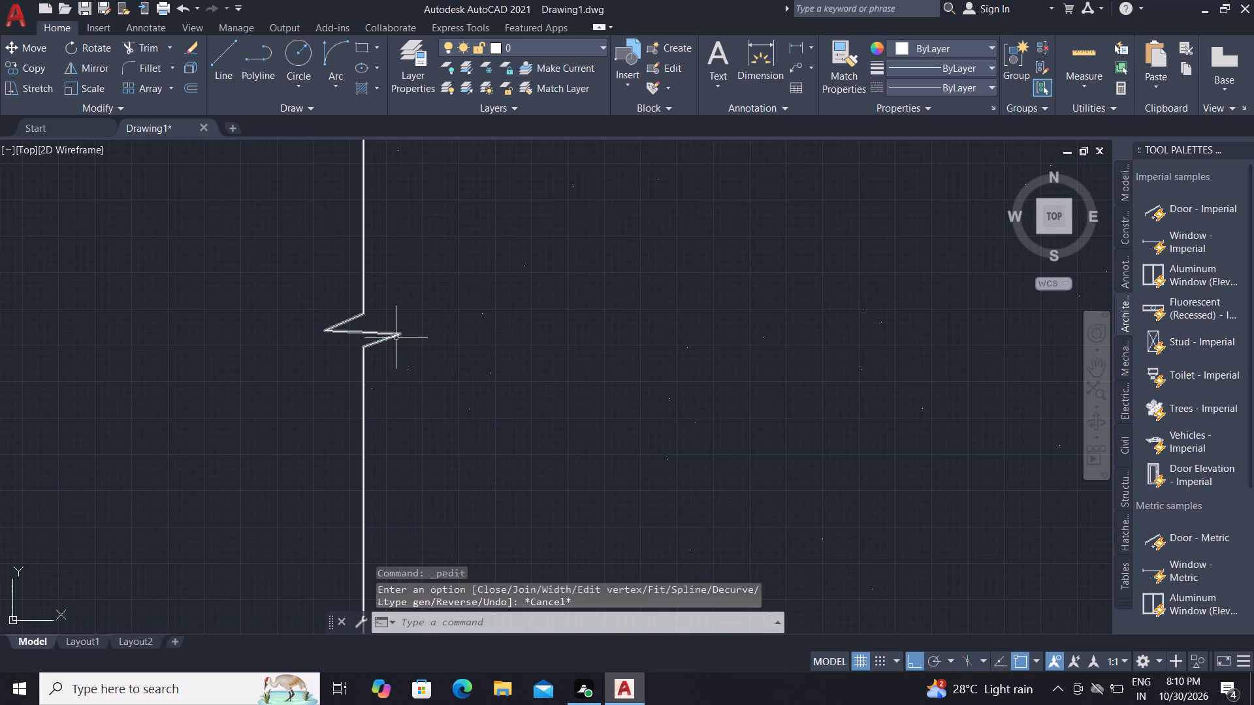
left_click(399, 335)
left_click(402, 335)
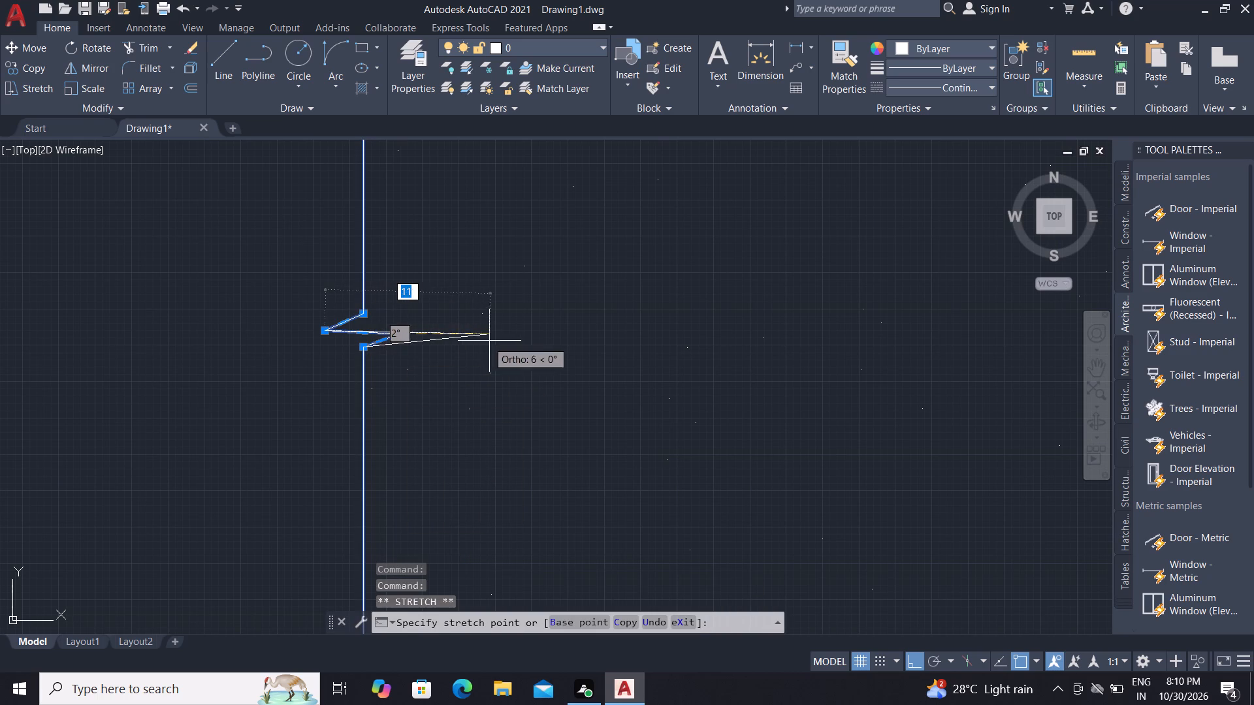
left_click(512, 345)
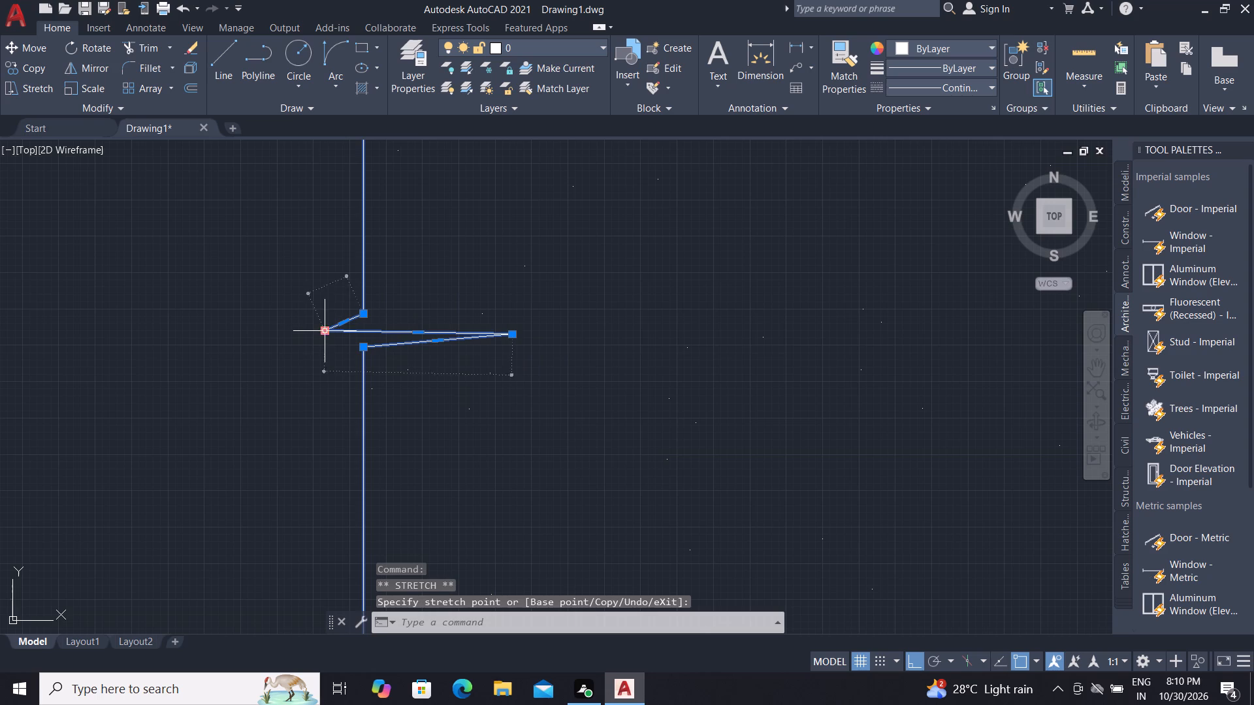
left_click(324, 328)
left_click(324, 328)
left_click(195, 314)
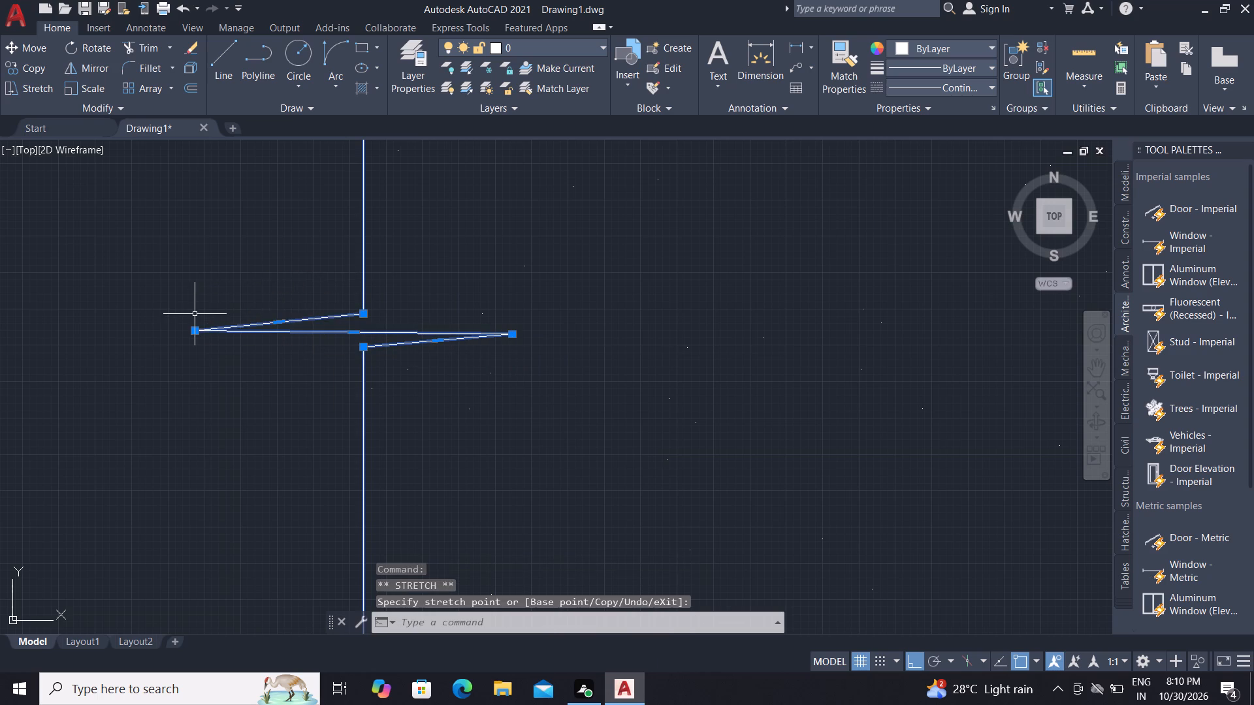
Stretch the left-end break symbol's upper end point upward and its lower end point downward along the slab's end line.
left_click(362, 315)
left_click(362, 277)
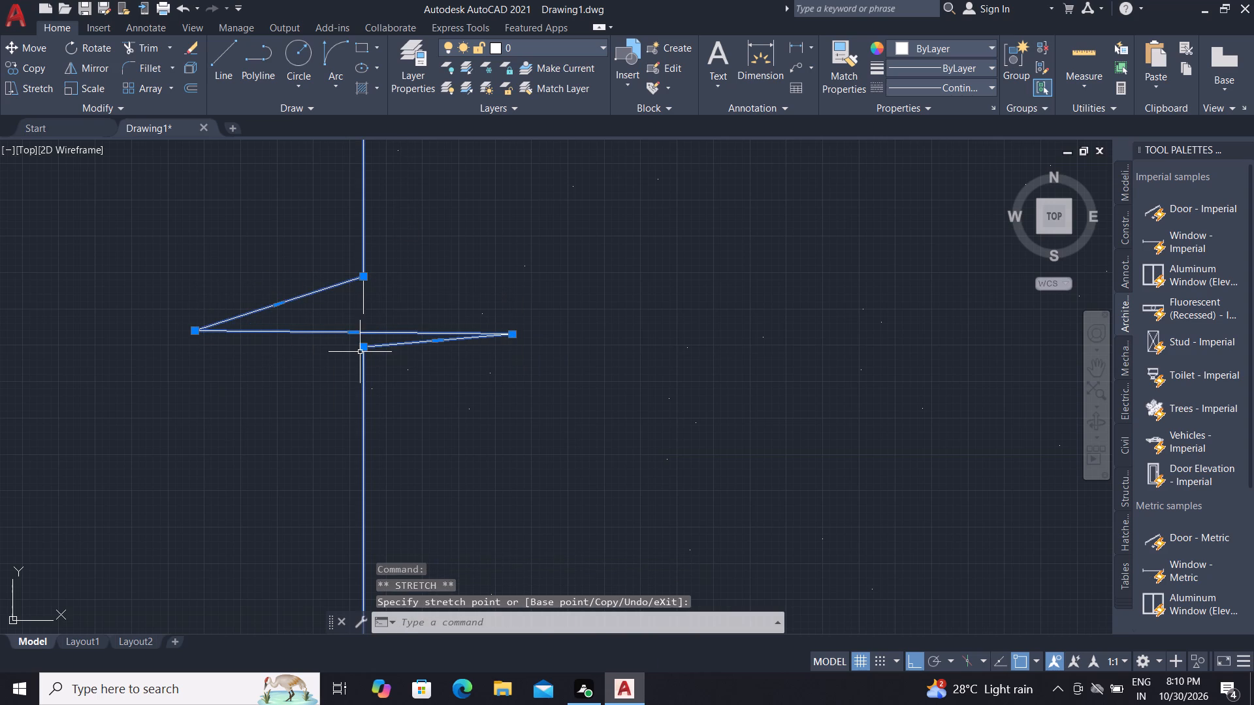
left_click(363, 349)
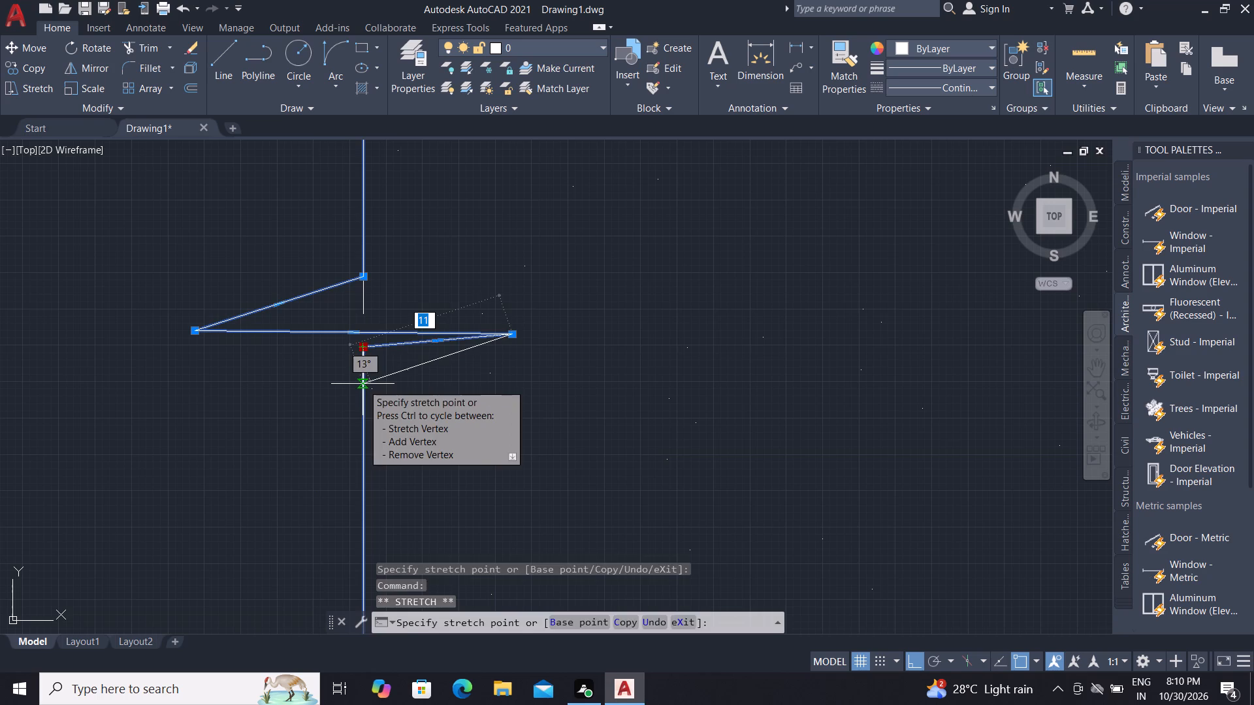
left_click(362, 384)
key("Escape")
Trim the two leftover straight pieces of the slab's left end line between the break symbol's end points.
type("TR")
key("space")
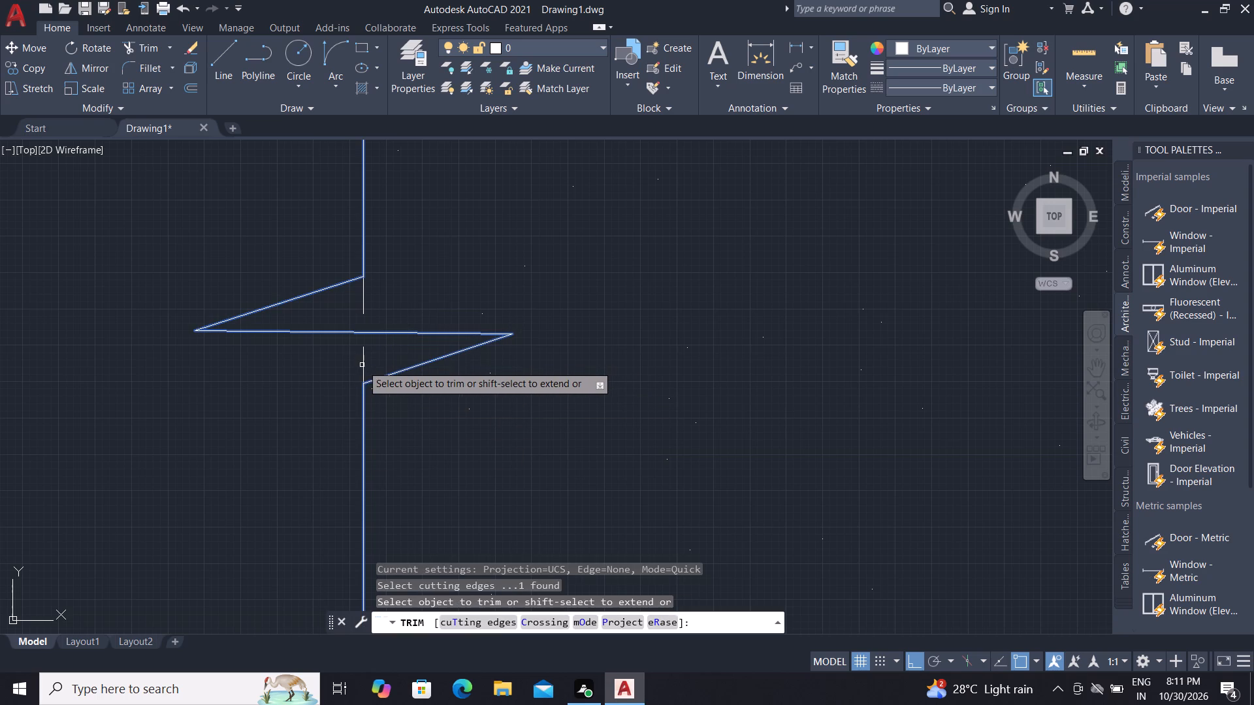
left_click(362, 365)
left_click(362, 301)
key("Escape")
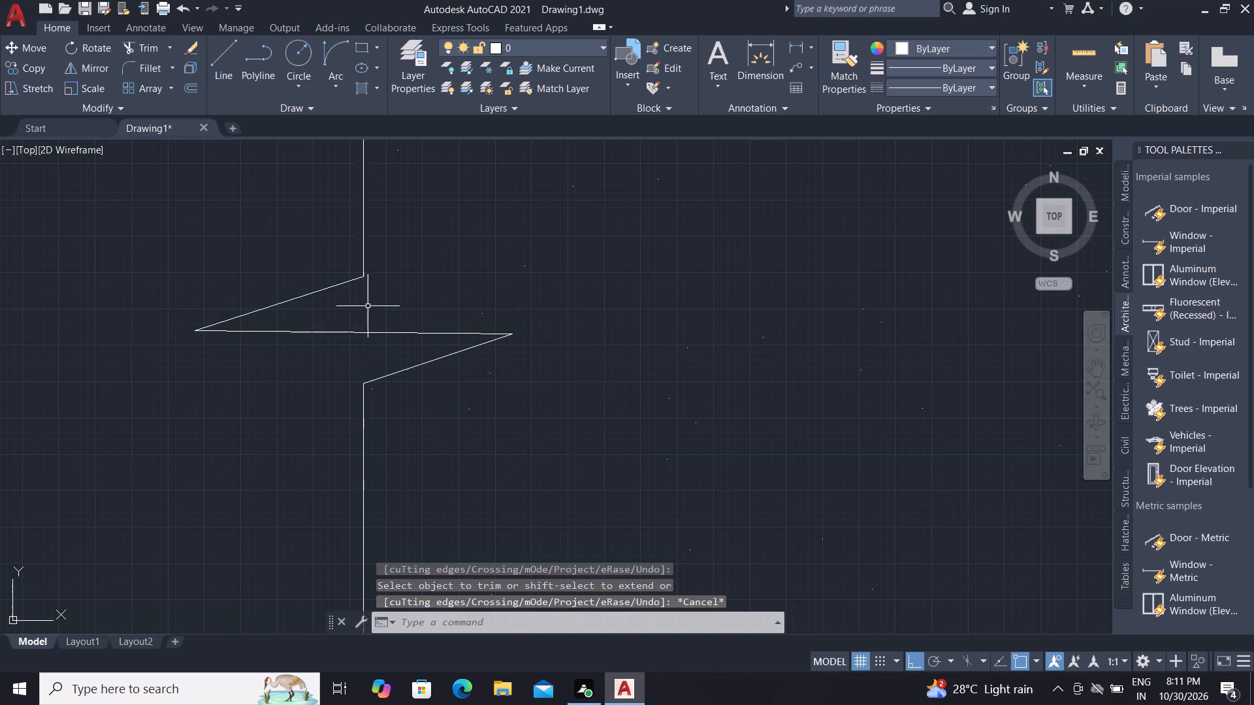
Draw a breakline along the roof slab's right end edge, from top to bottom corner, with the break symbol near its midpoint.
scroll(372, 359, "down", 6)
scroll(242, 387, "down", 2)
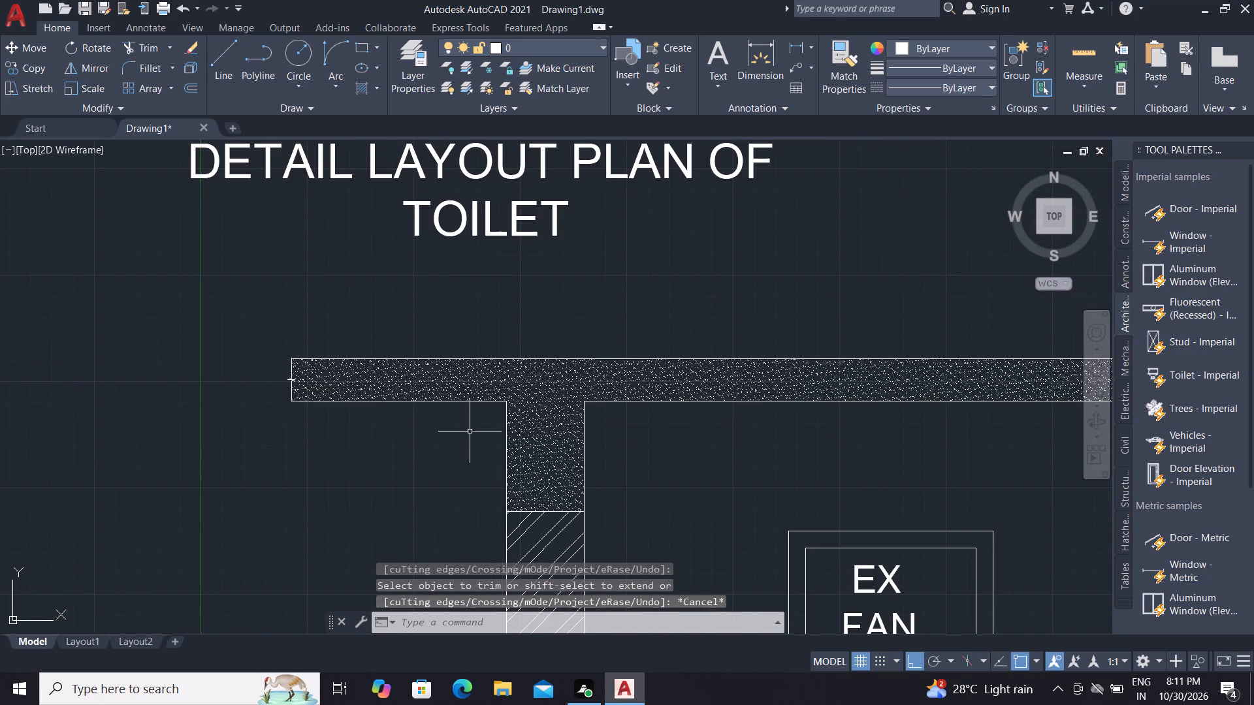
middle_click_drag(468, 431, 310, 421)
scroll(301, 407, "down", 1)
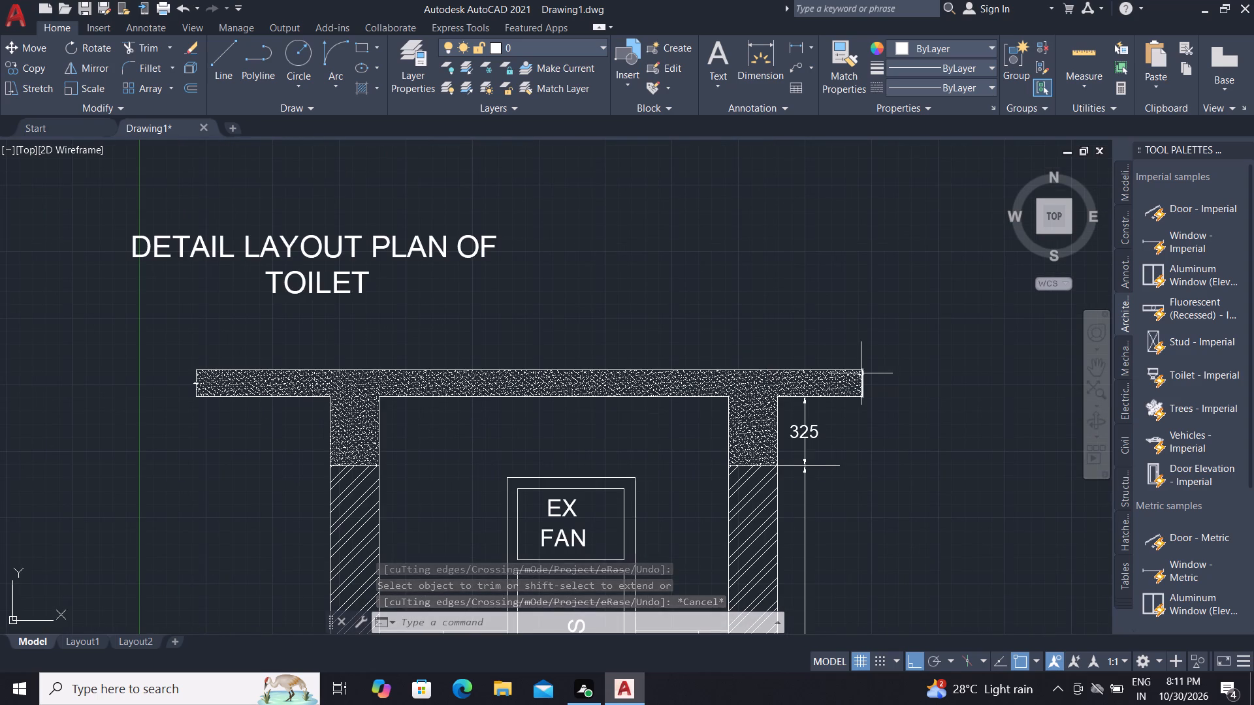
scroll(866, 373, "up", 2)
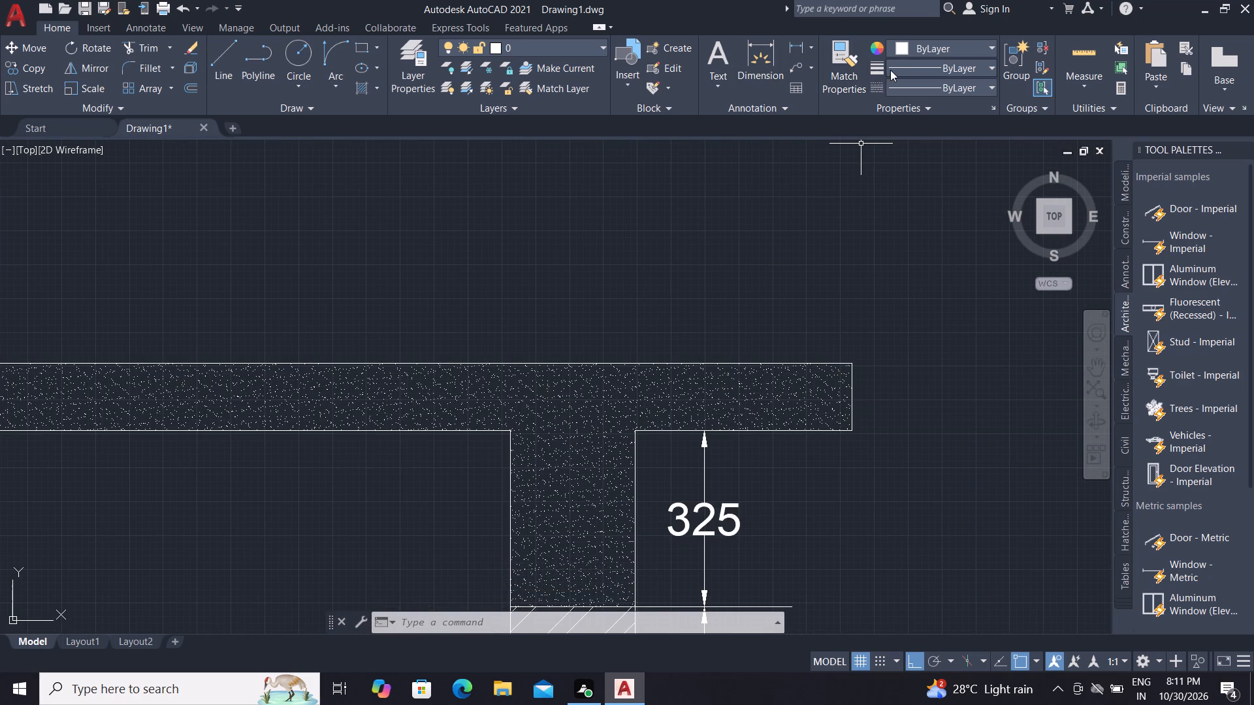
key("b")
type("RE")
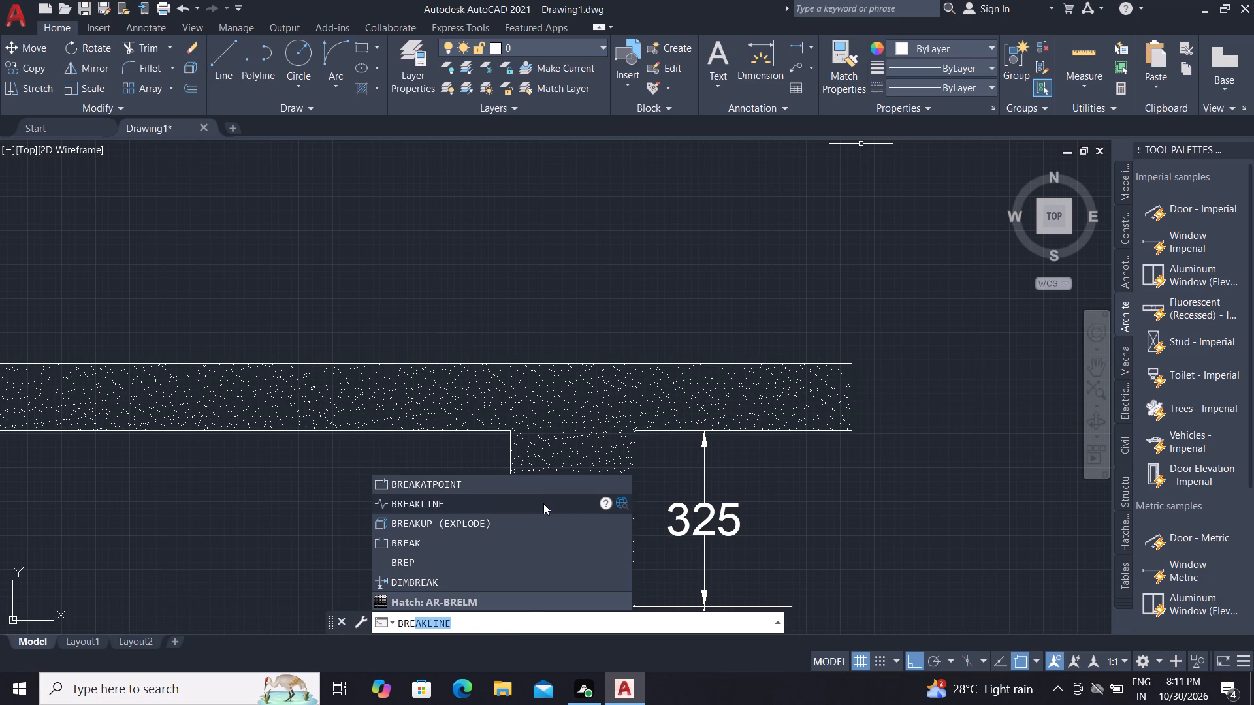
left_click(543, 503)
left_click(849, 360)
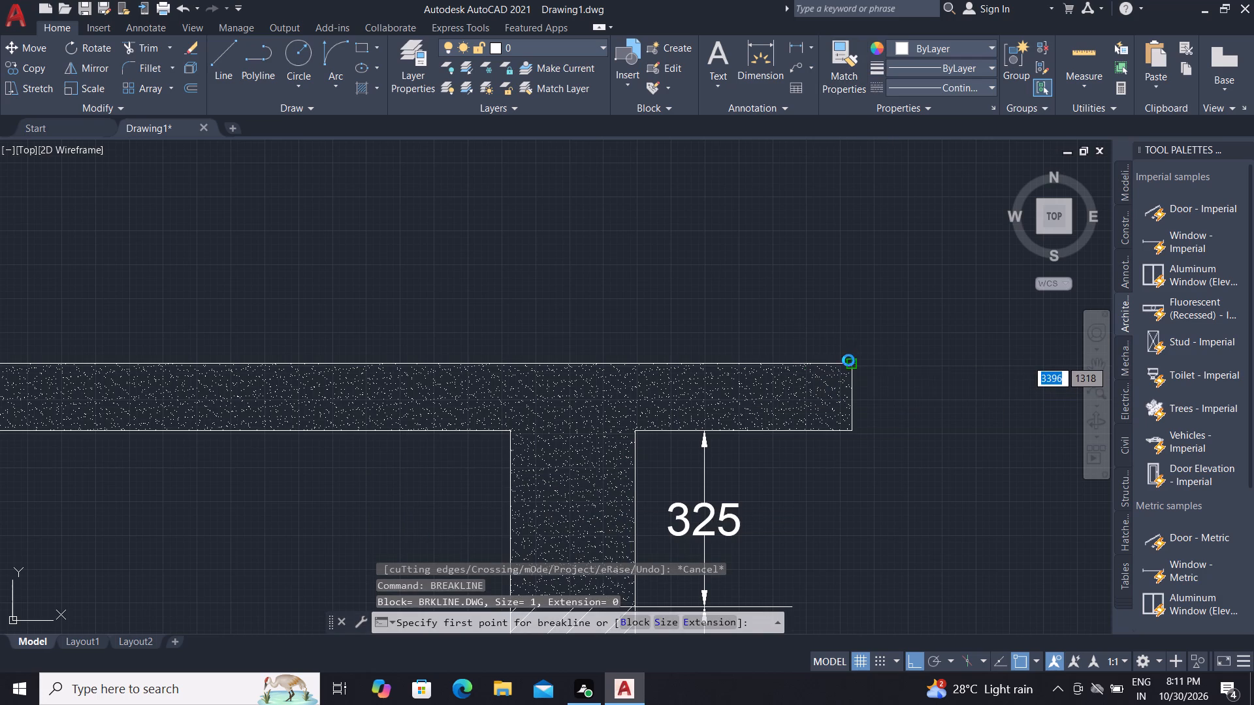
left_click(852, 431)
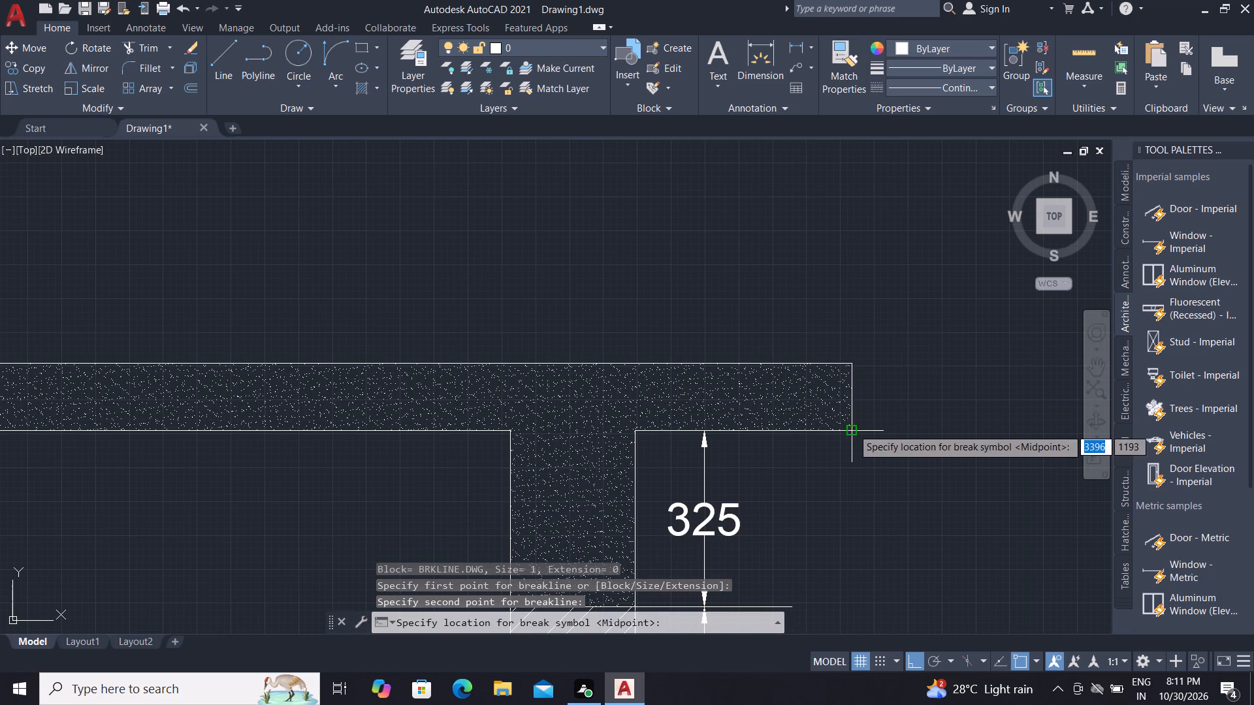
left_click(852, 393)
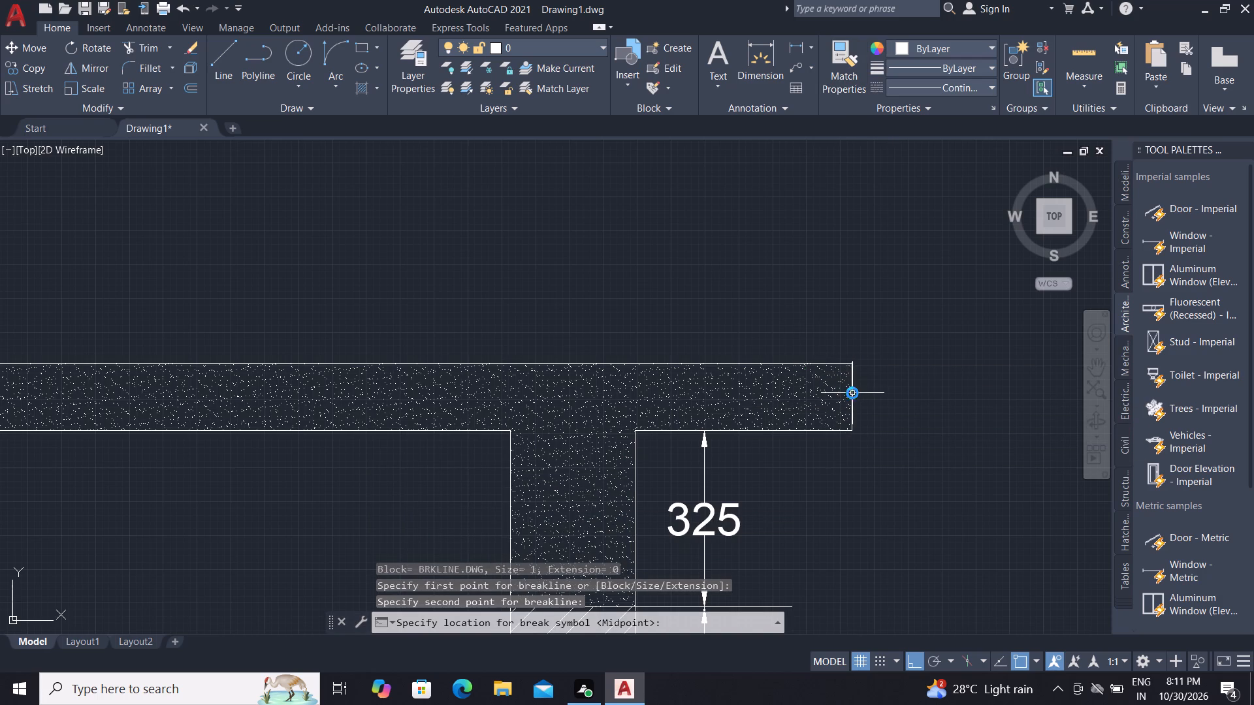
Widen the right-end break symbol by stretching its right and left points horizontally well beyond both sides of the slab's end line.
scroll(854, 395, "up", 6)
scroll(804, 443, "up", 3)
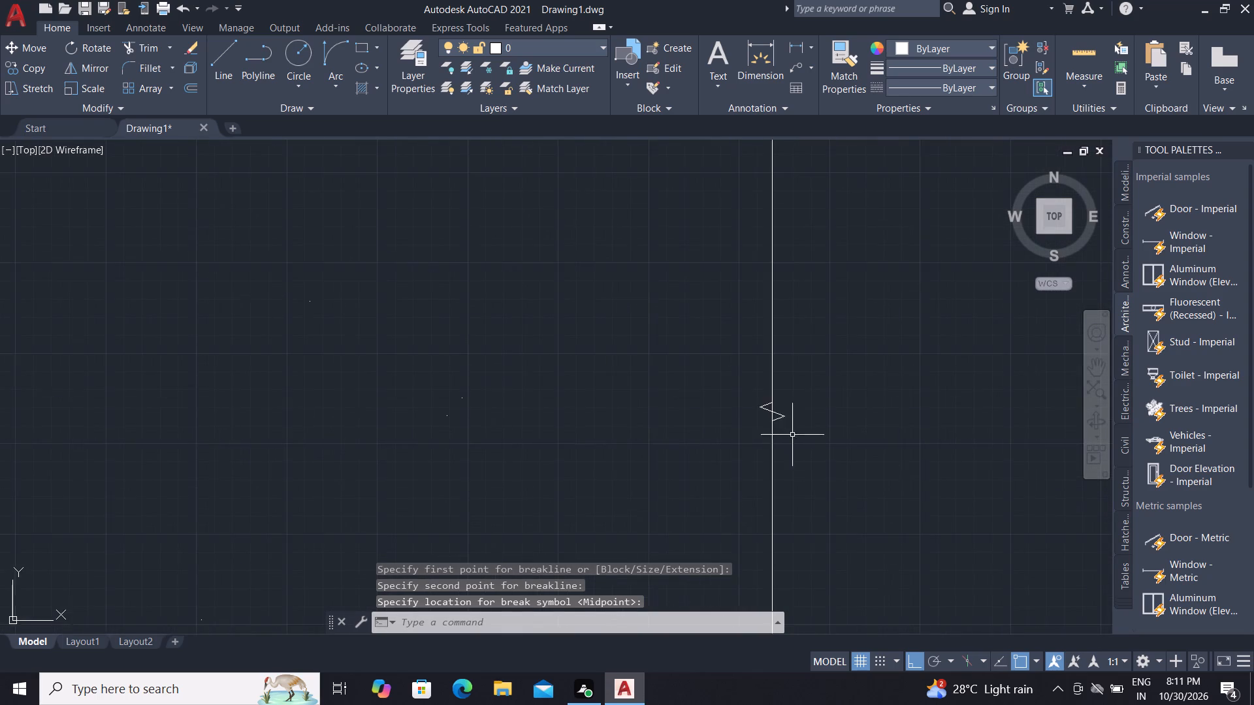
scroll(788, 425, "up", 2)
left_click(773, 407)
left_click(773, 407)
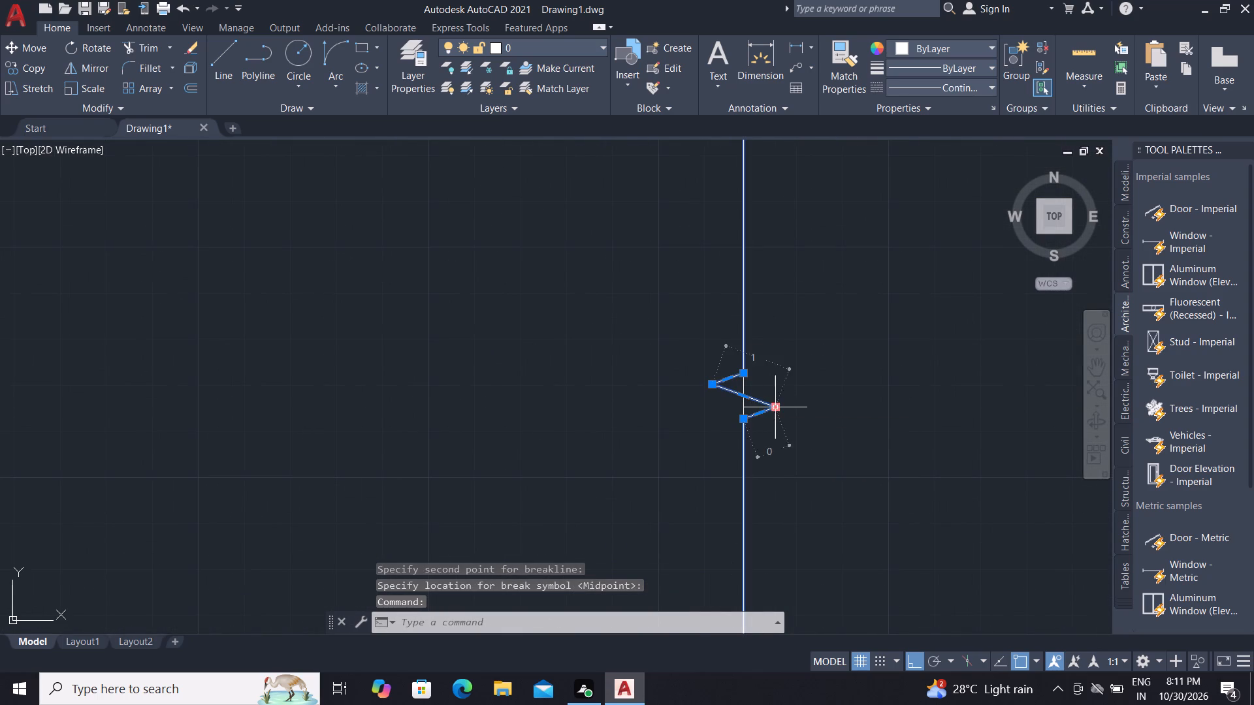
left_click(927, 409)
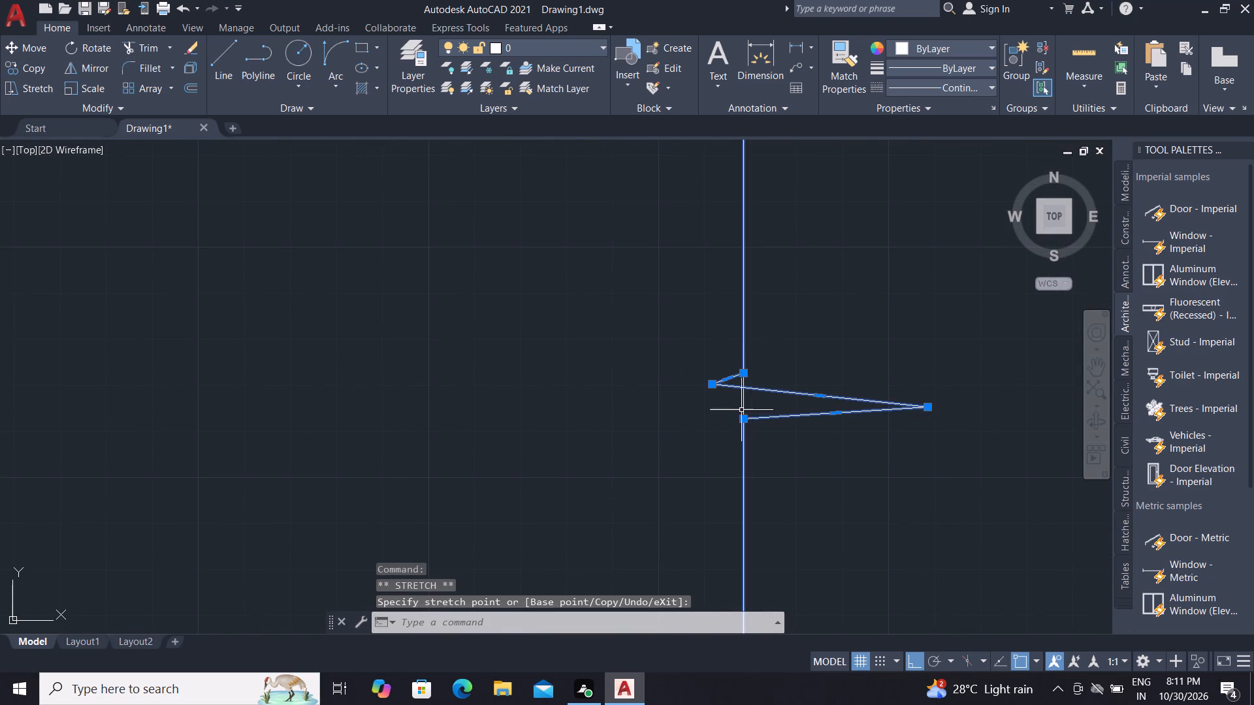
left_click(713, 384)
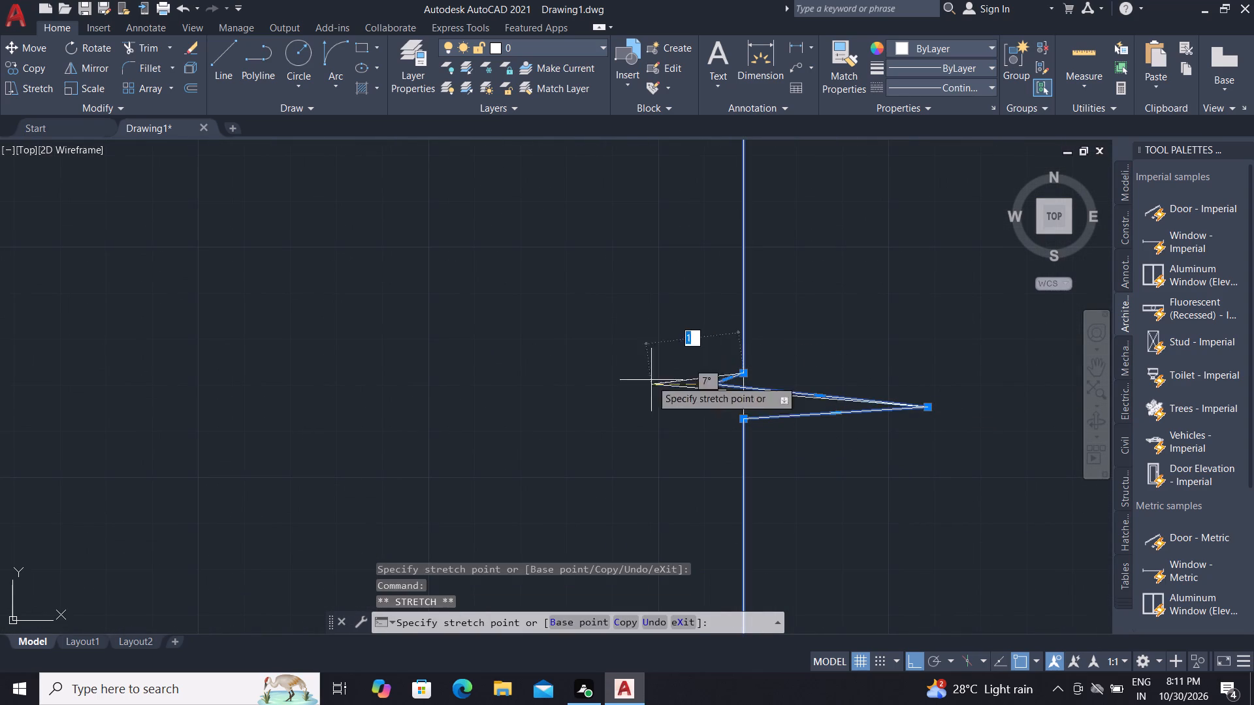
left_click(221, 355)
scroll(576, 428, "down", 2)
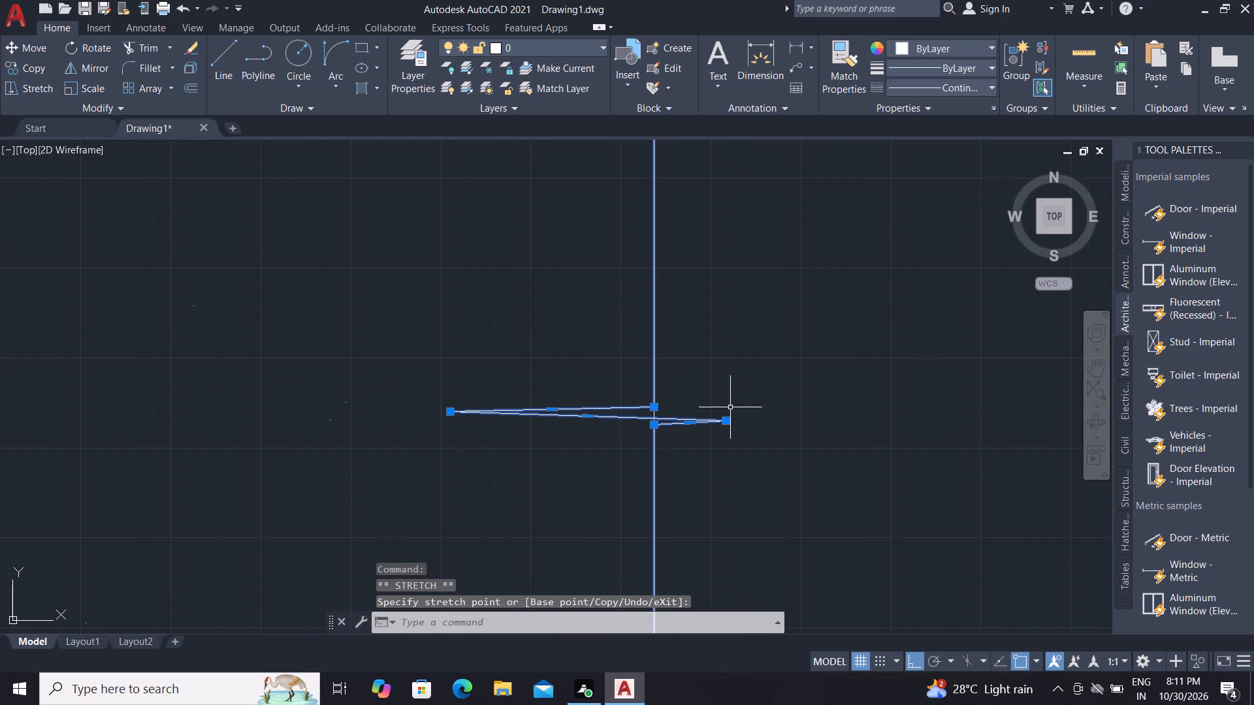
left_click(726, 423)
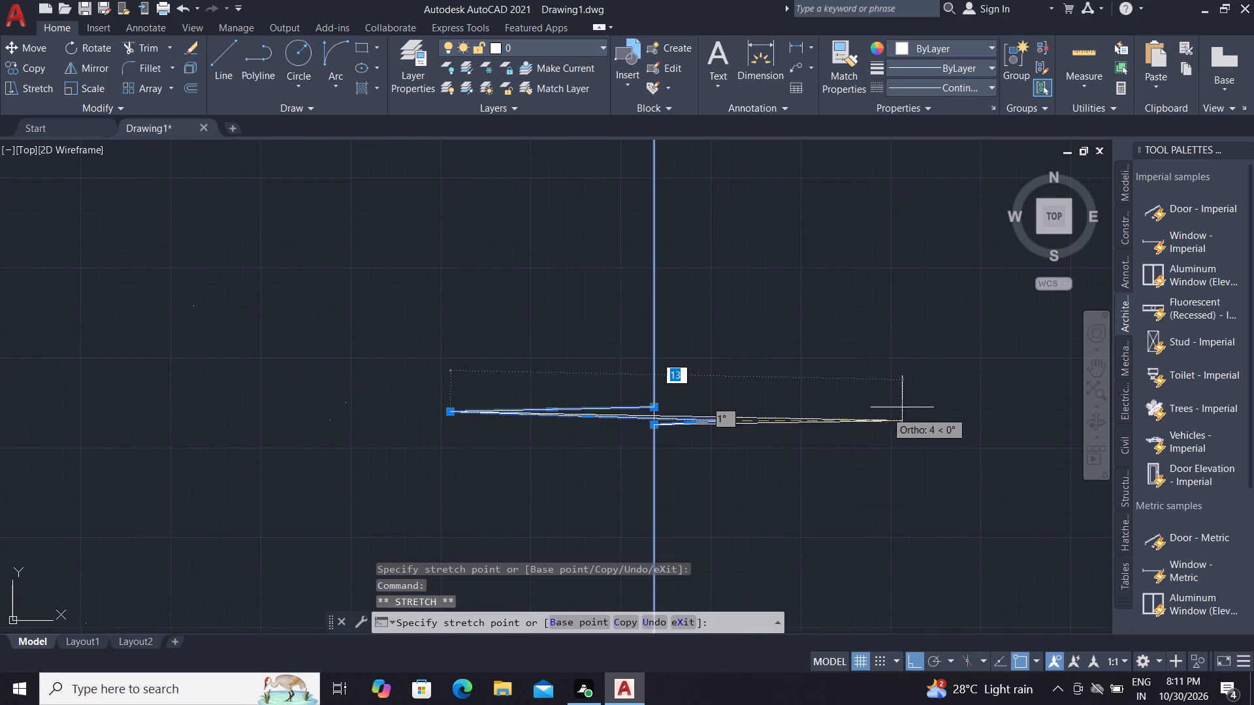
left_click(962, 405)
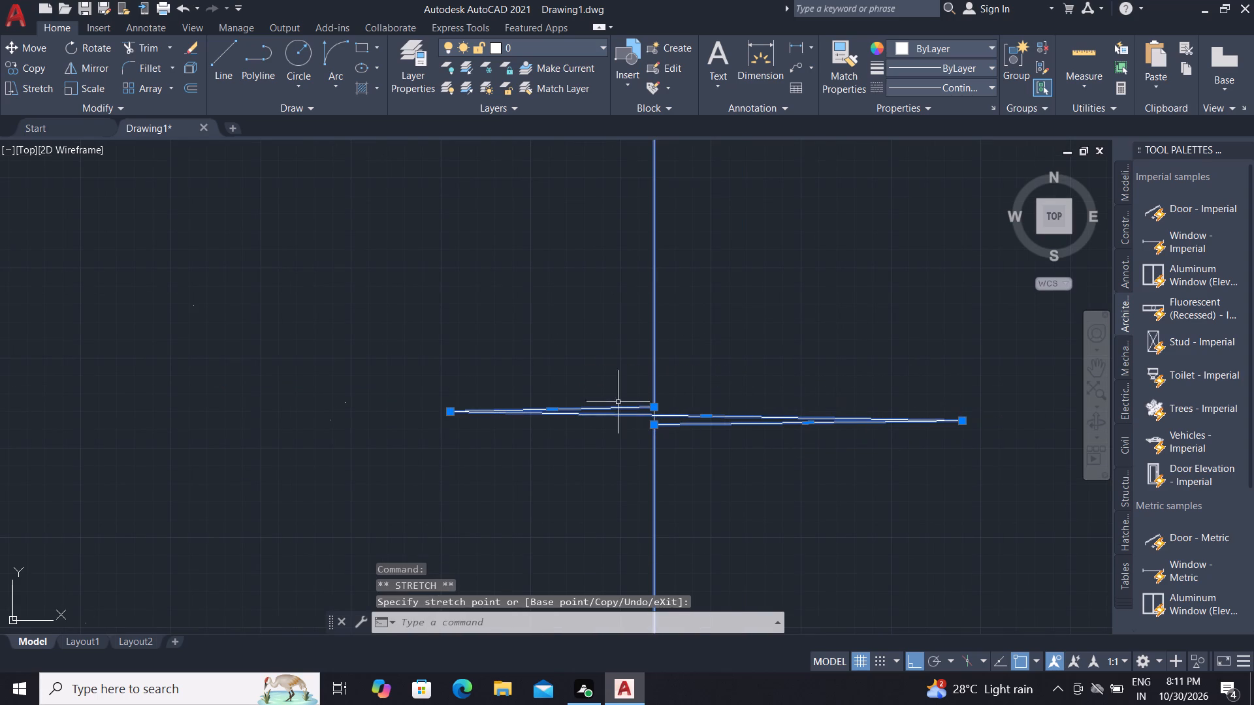
left_click(451, 411)
left_click(387, 414)
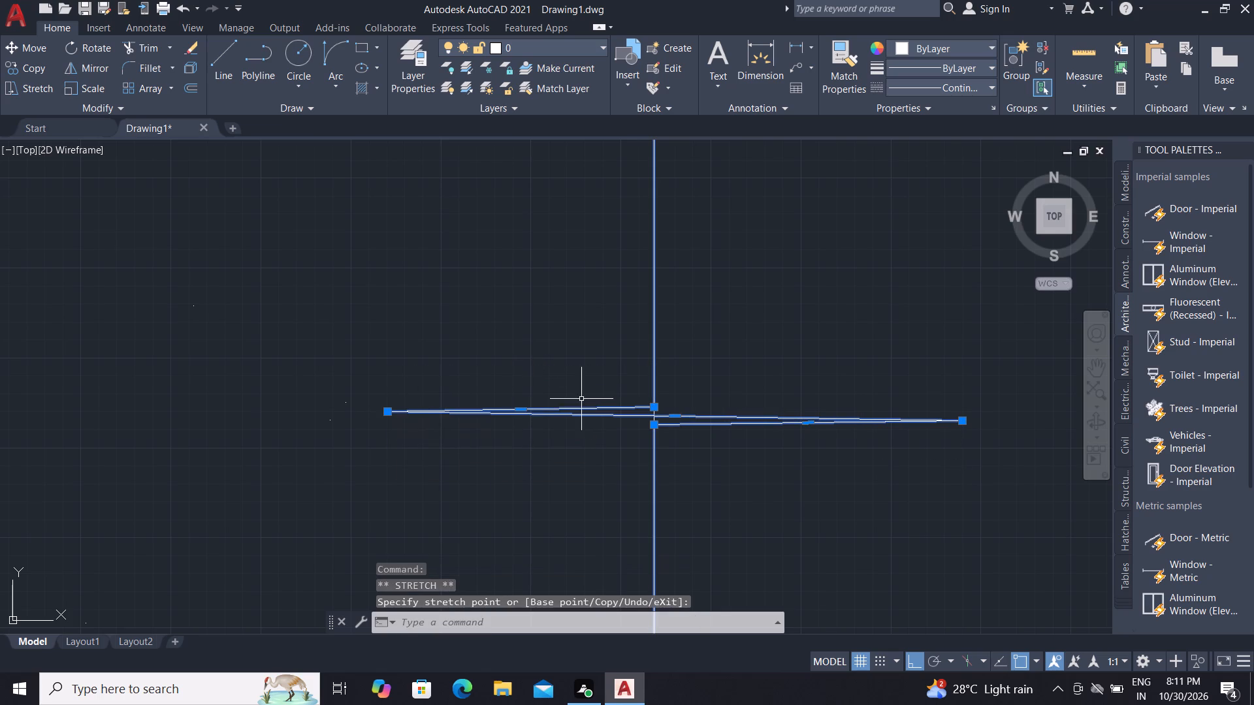
Stretch the right-end break symbol's upper end point upward and its lower end point downward along the slab's end line.
left_click(651, 407)
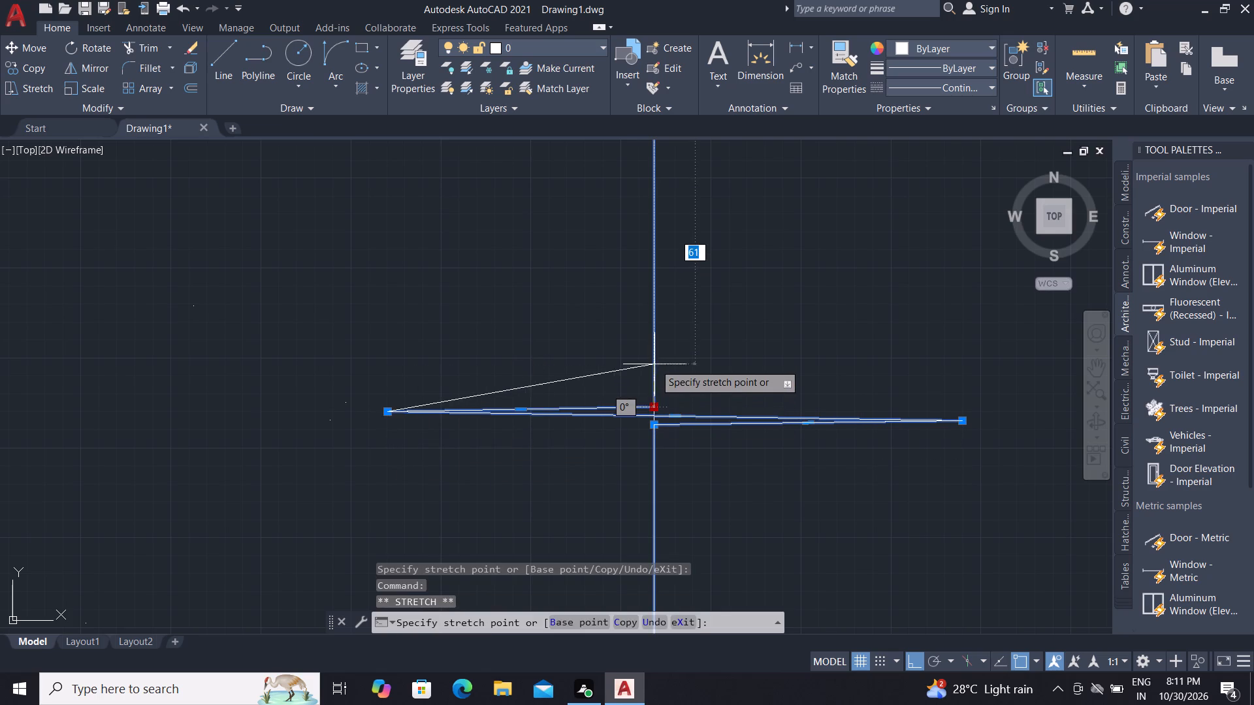
left_click(655, 358)
left_click(652, 425)
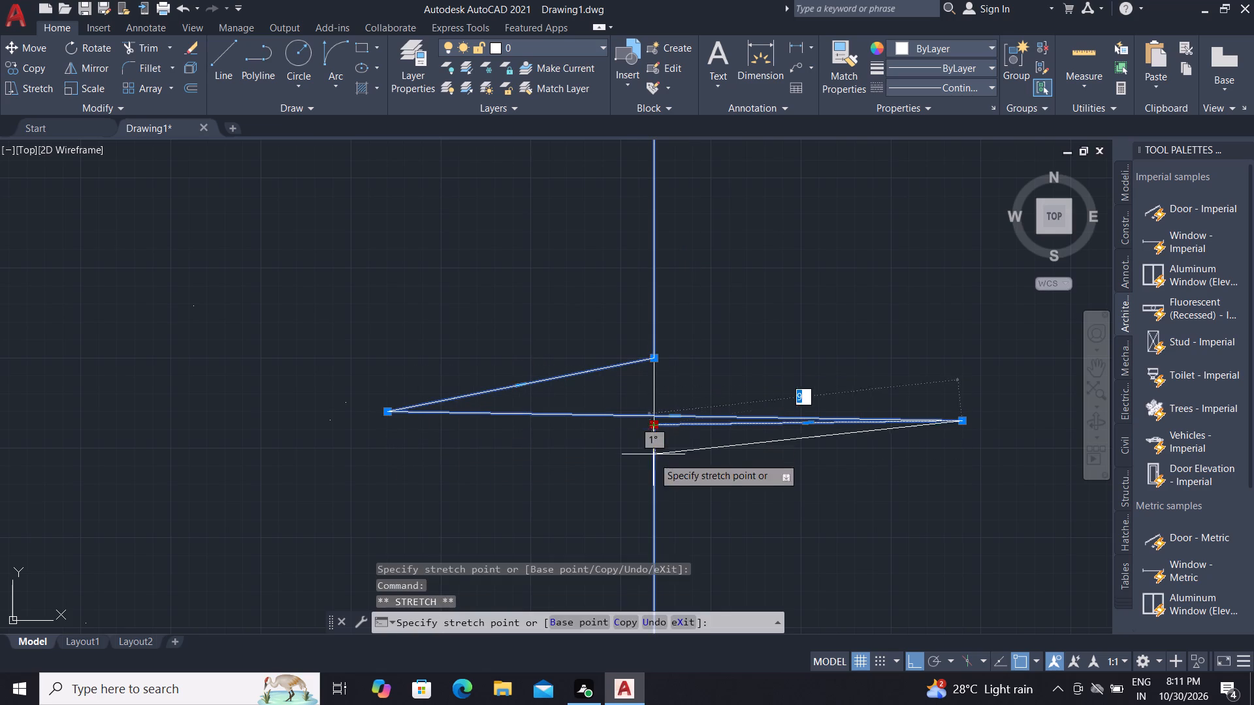
left_click(654, 490)
key("Escape")
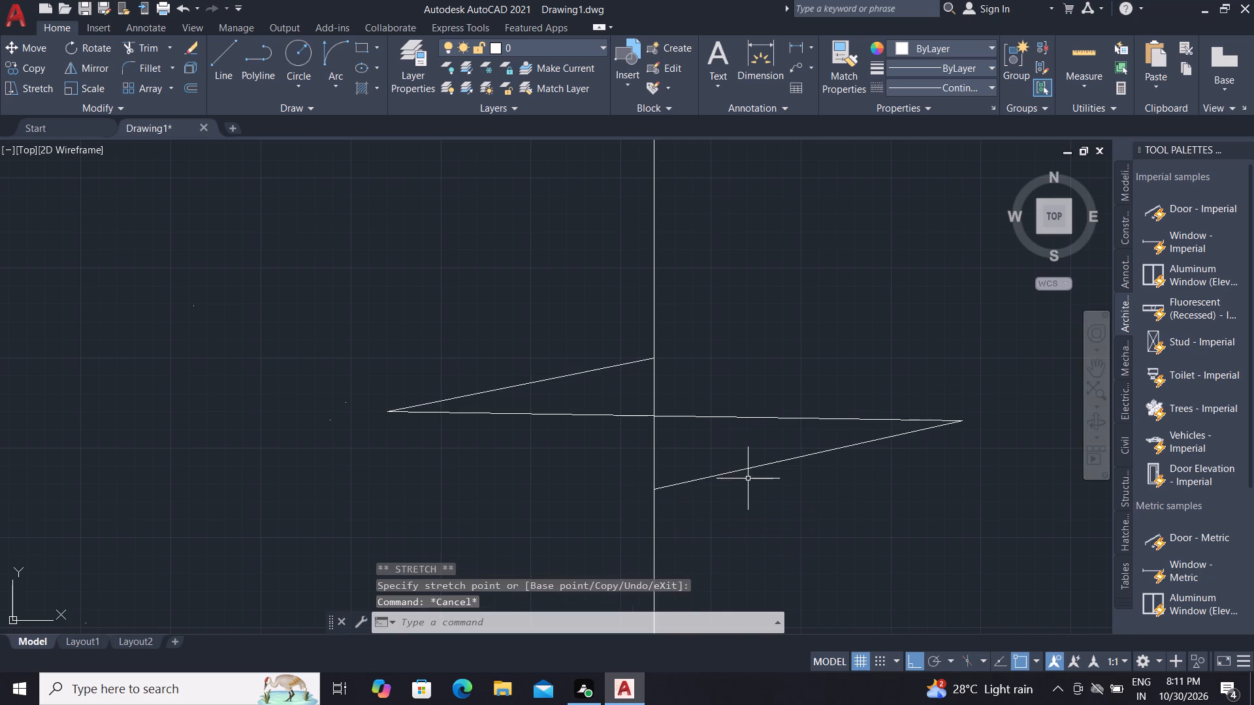
Trim the two straight pieces of the slab's right end line that run through the break symbol.
key("t")
key("r")
key("space")
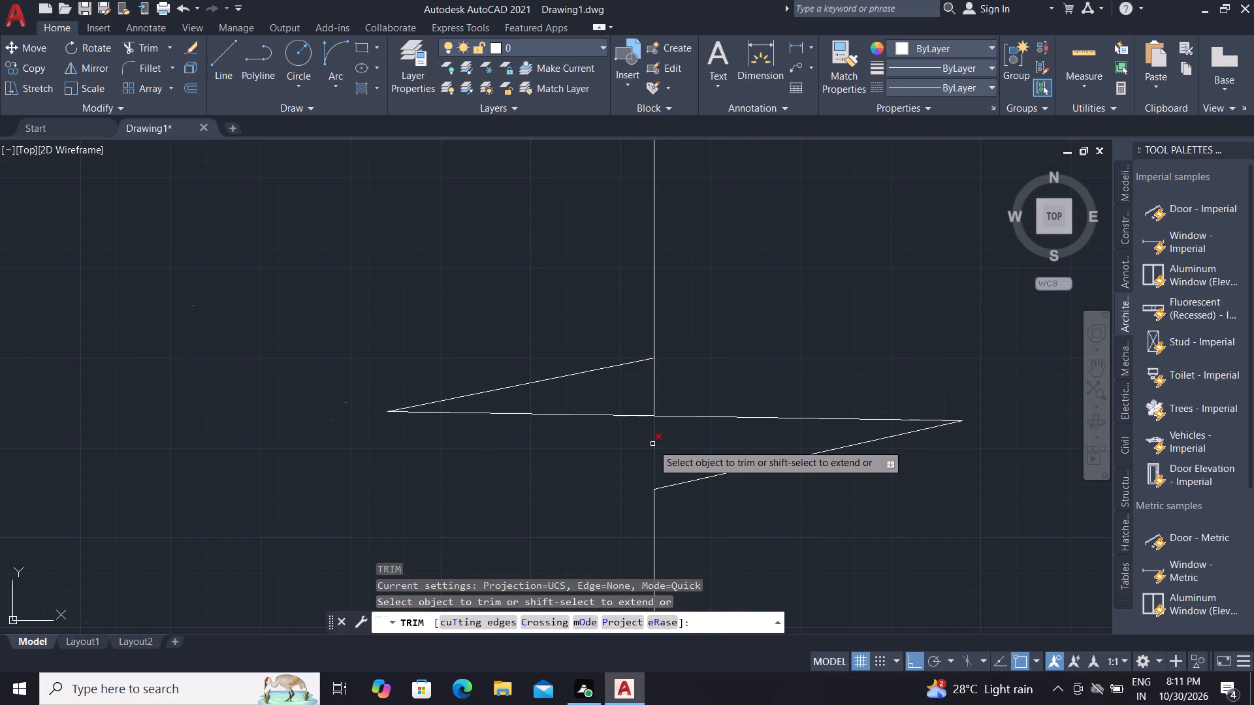
left_click(652, 444)
left_click(654, 388)
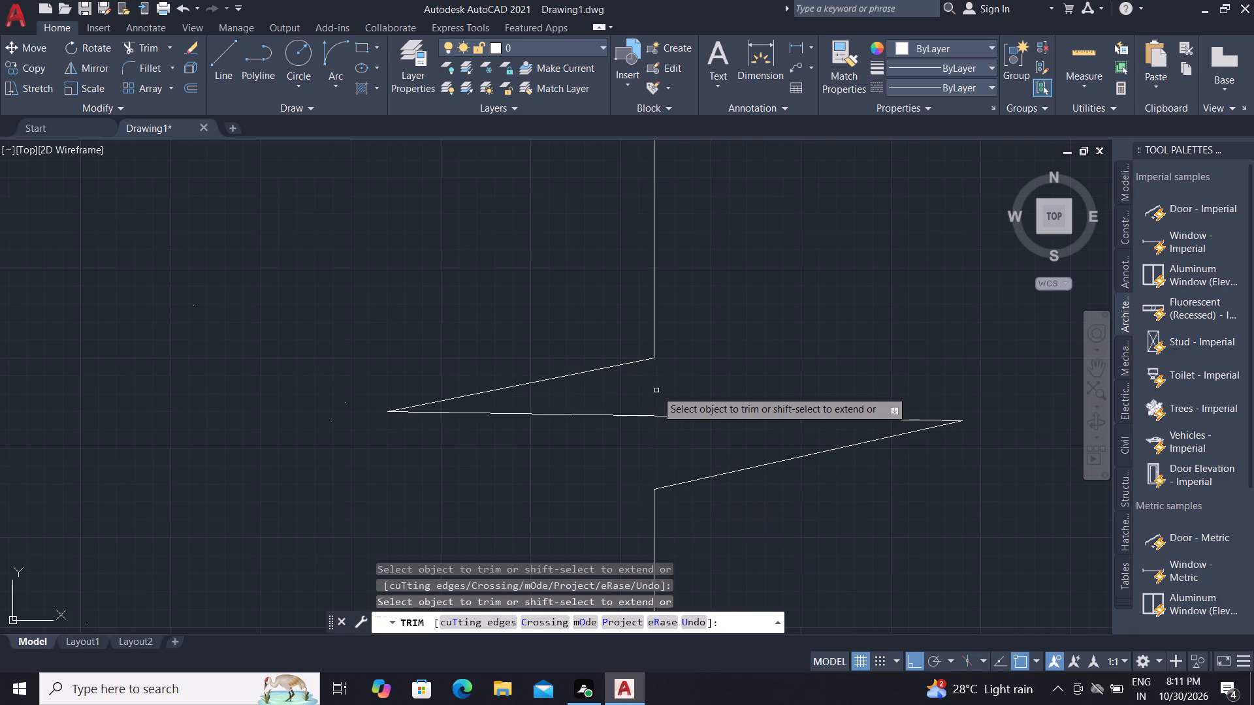
key("Escape")
scroll(718, 397, "down", 9)
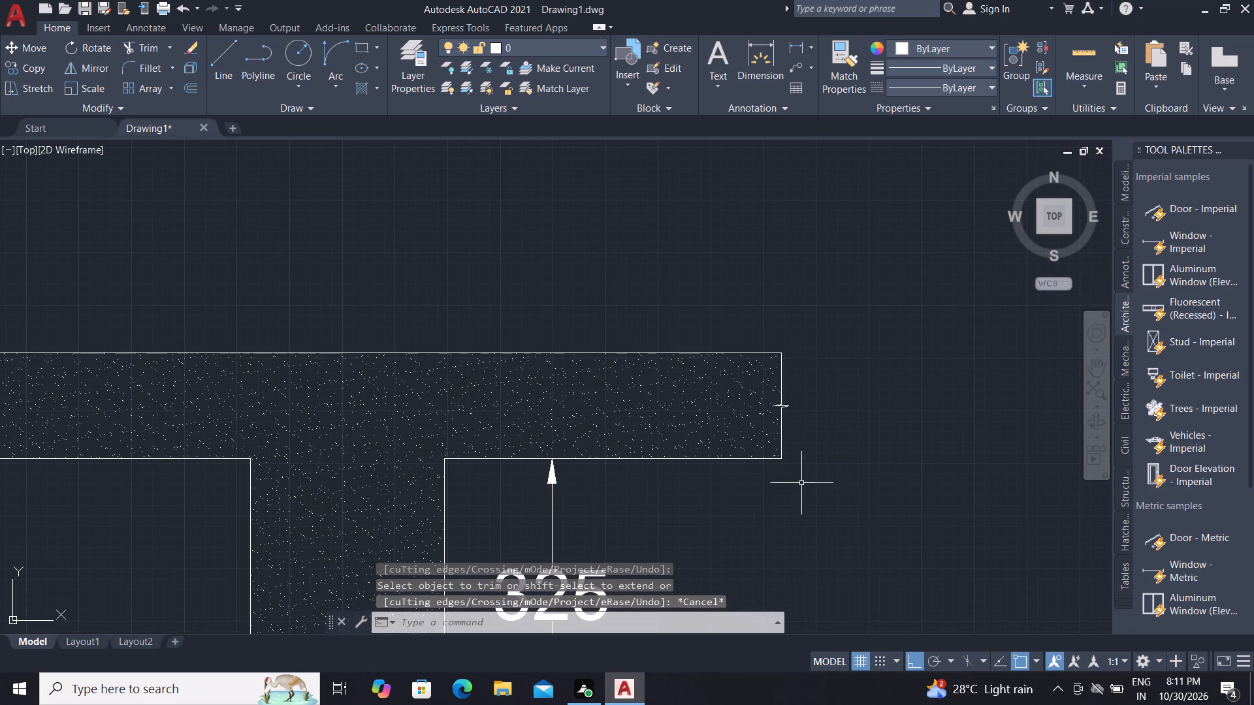
middle_click_drag(580, 454, 824, 433)
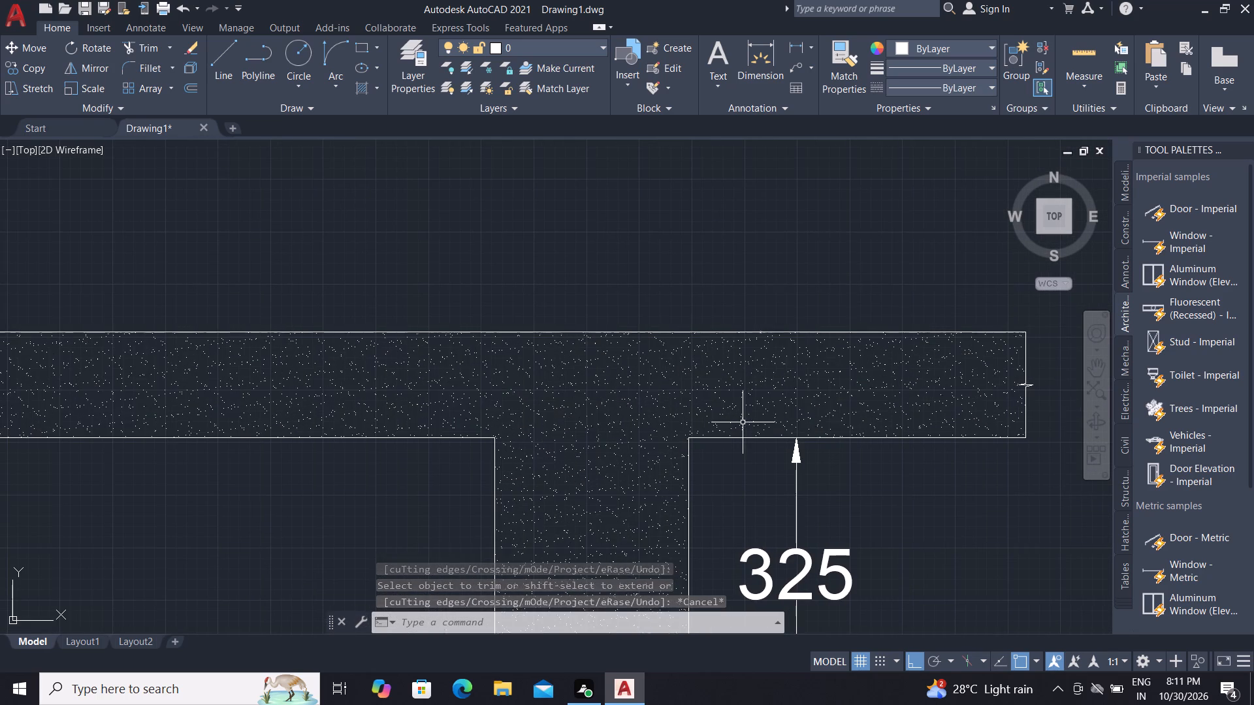
Draw a 160-long horizontal line inward from the left wall's inner face, below the upper tile line, continuing into a short diagonal sloping down and away.
scroll(736, 434, "down", 1)
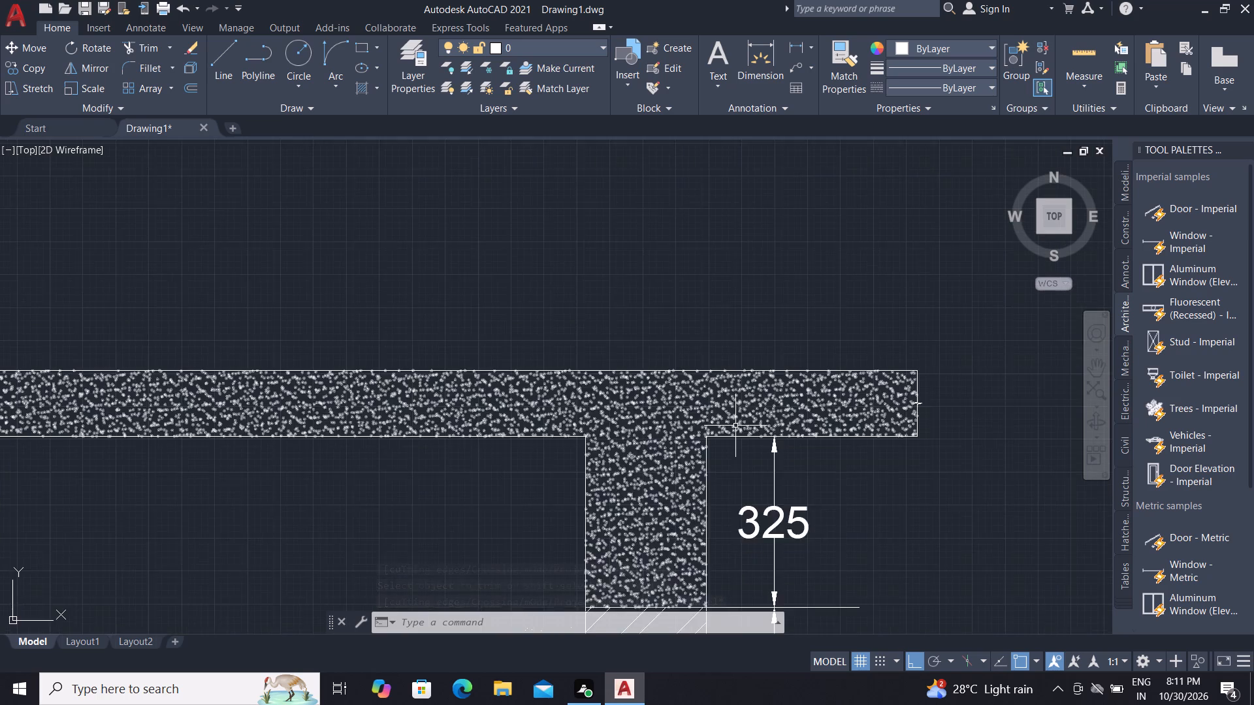
scroll(735, 416, "down", 2)
scroll(468, 490, "down", 1)
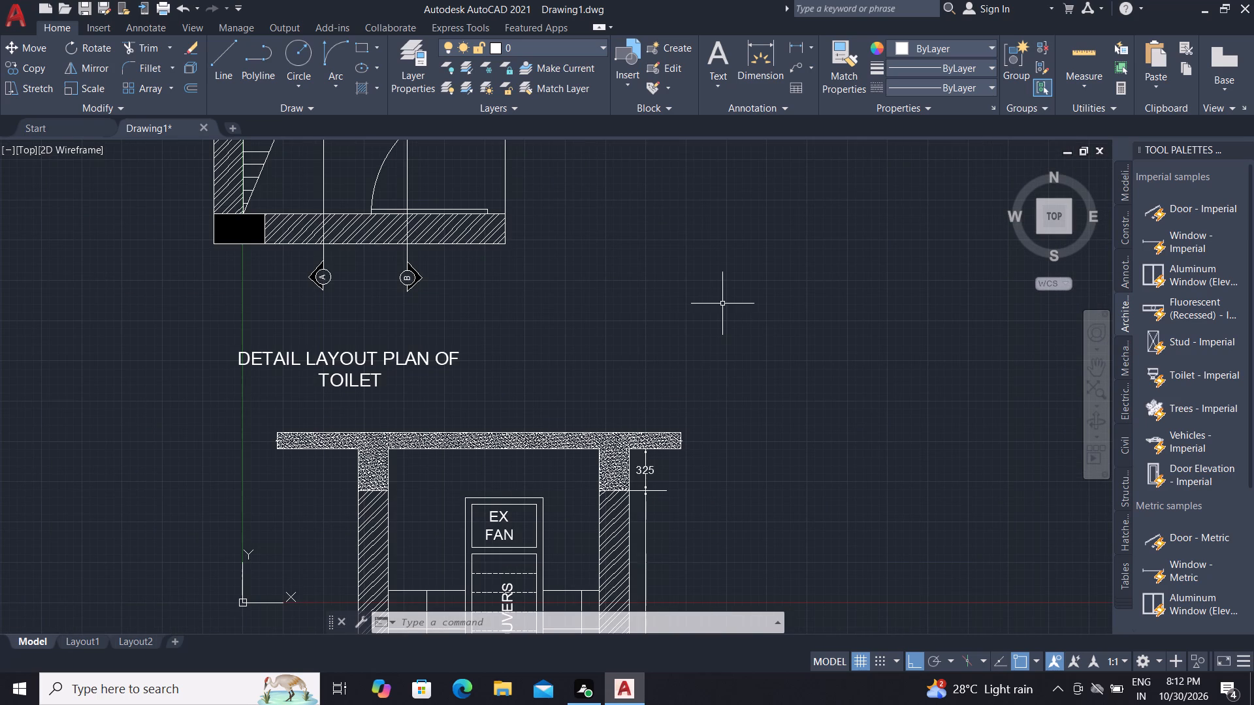
middle_click_drag(510, 442, 702, 349)
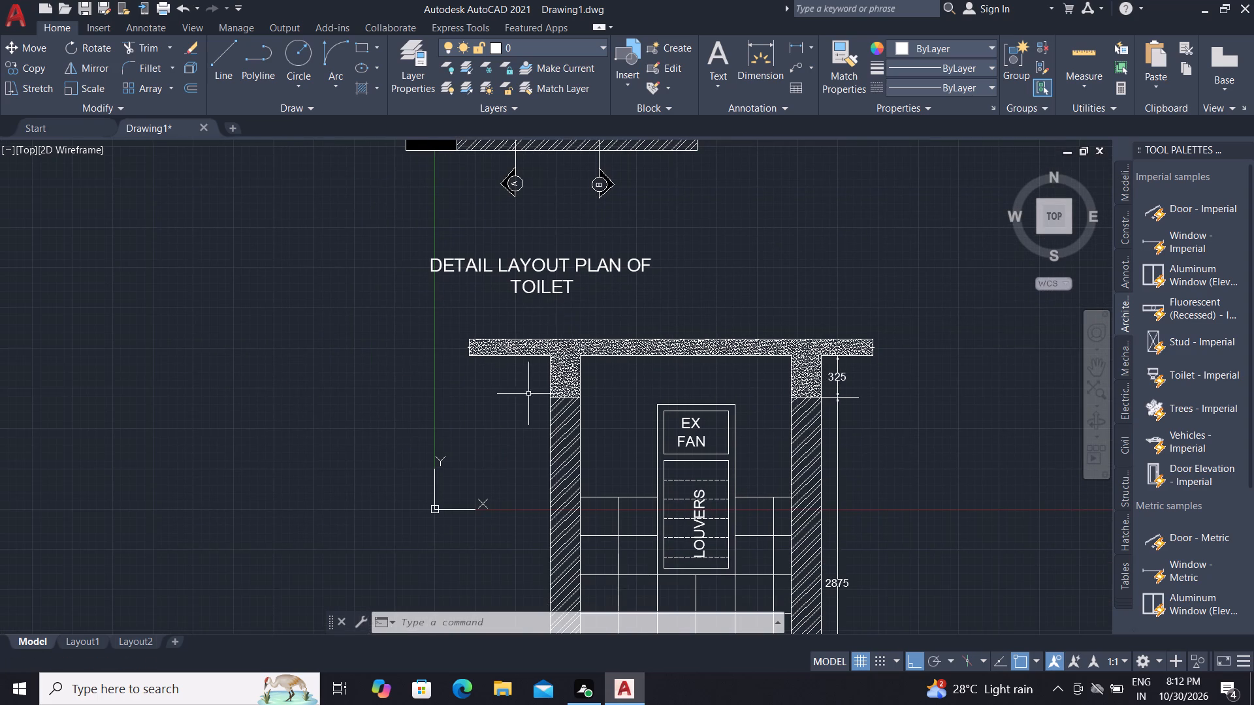
scroll(570, 525, "up", 3)
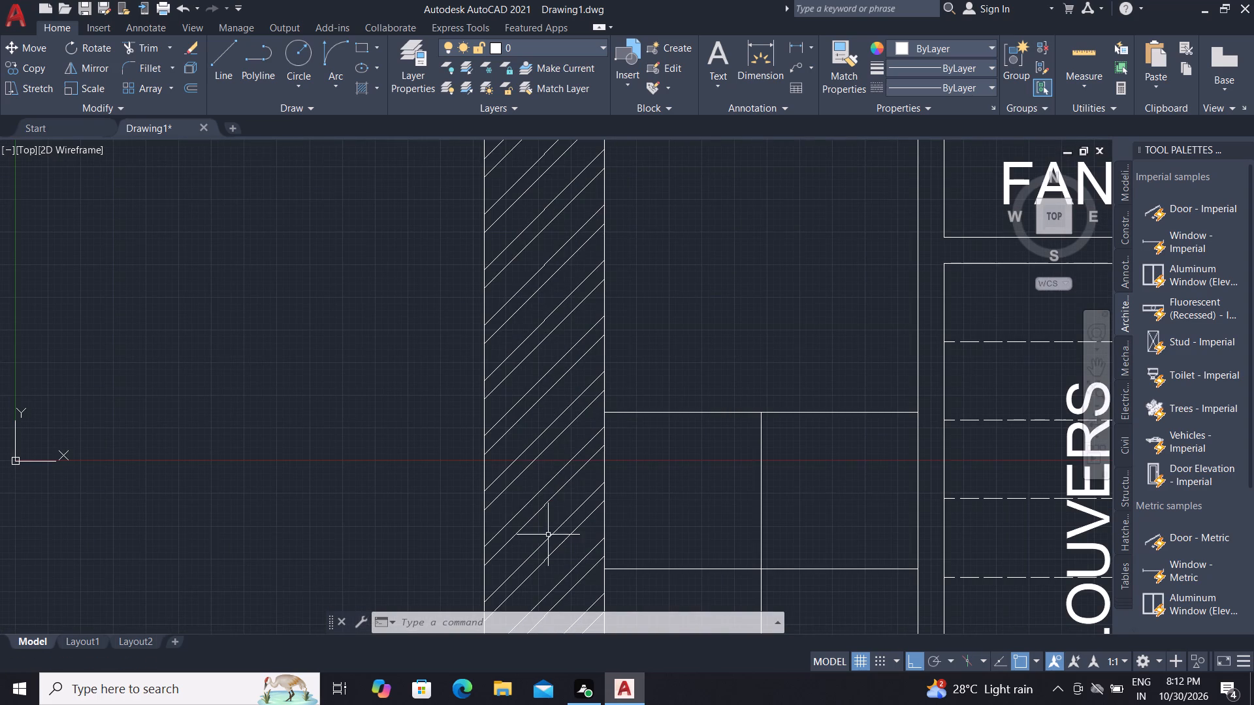
scroll(594, 464, "up", 1)
type("L")
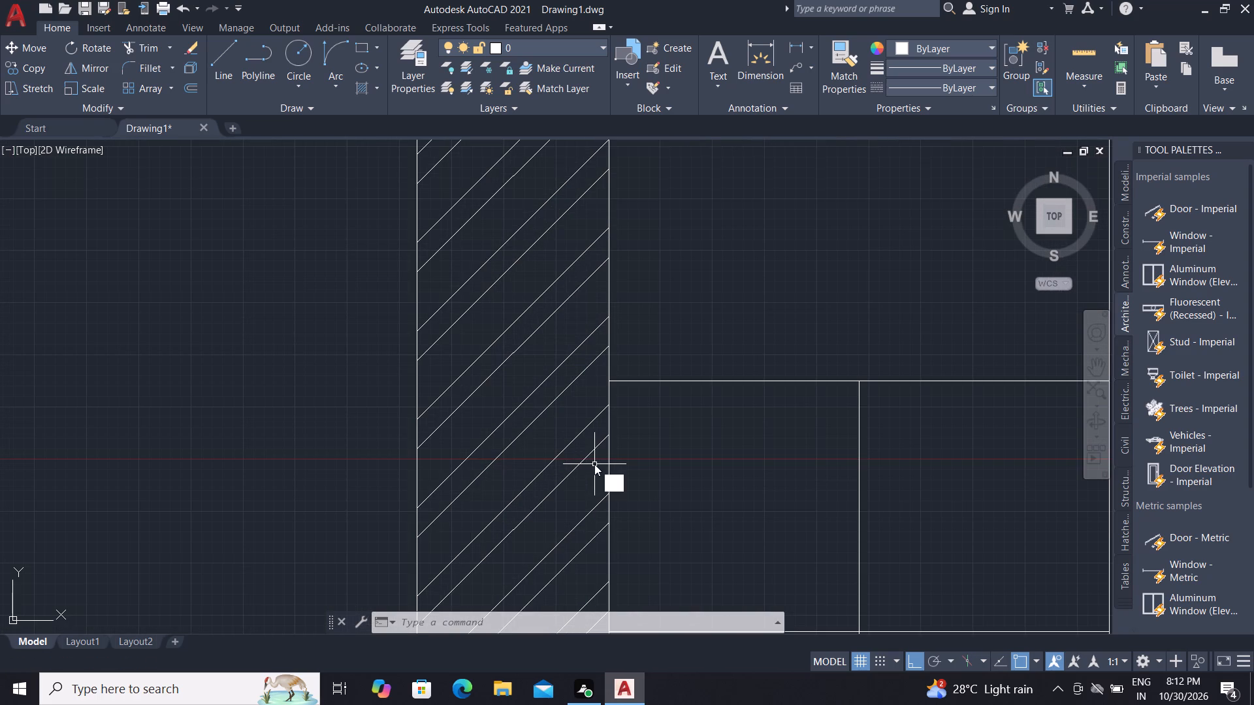
key("space")
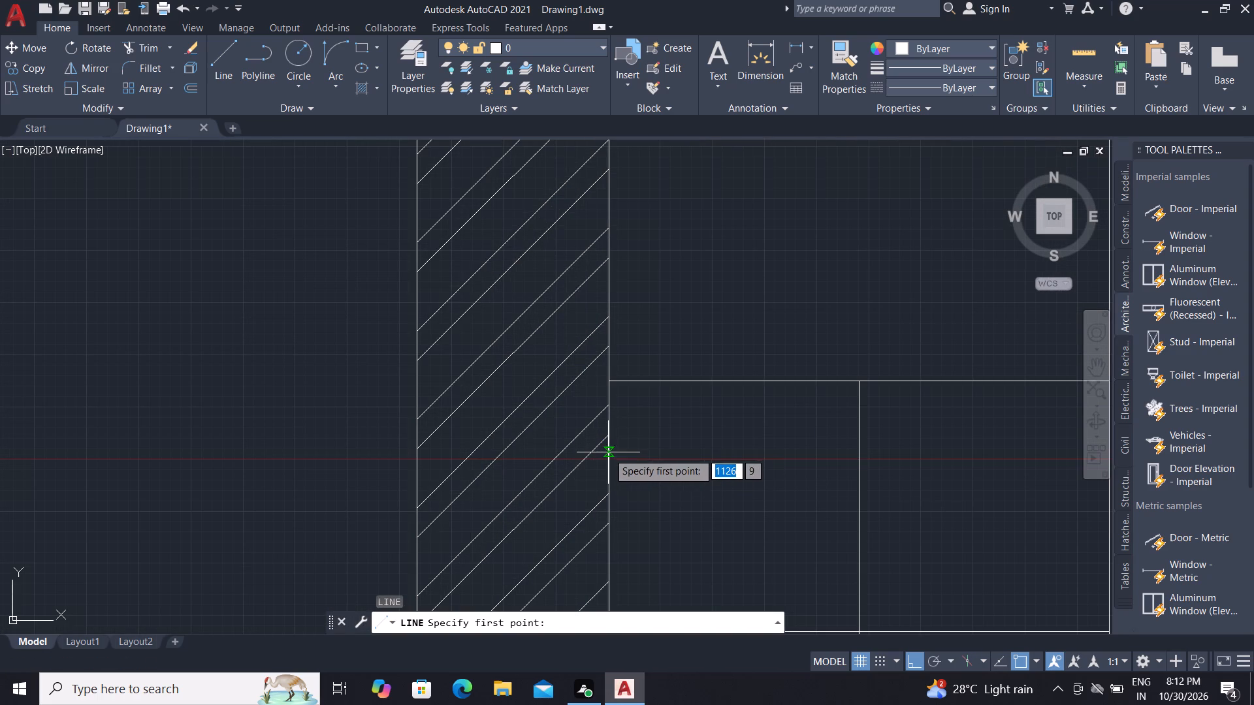
left_click(608, 452)
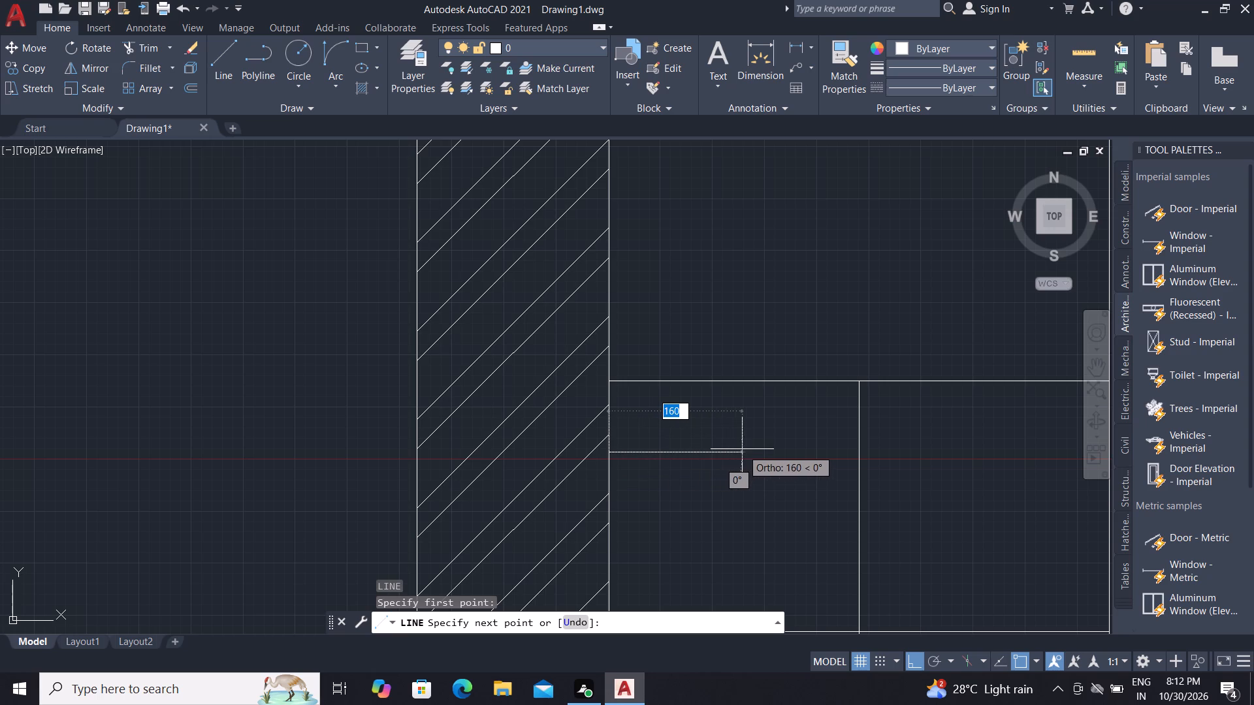
left_click(743, 449)
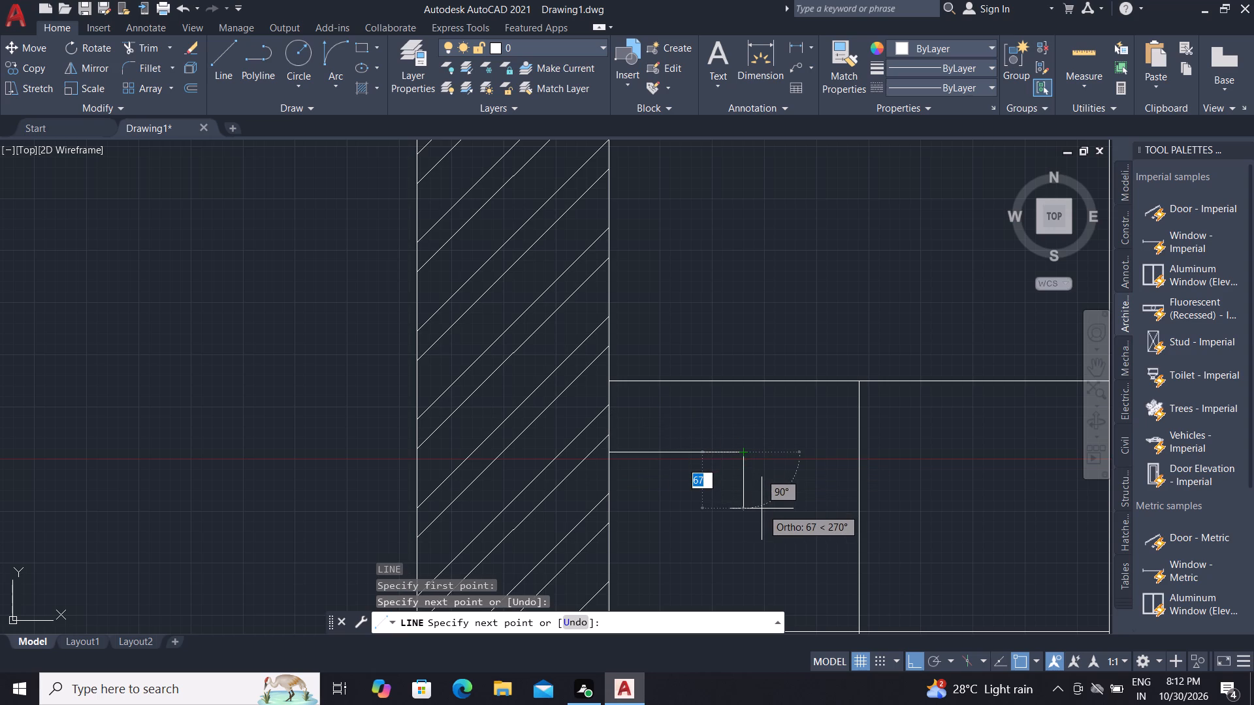
key("F8")
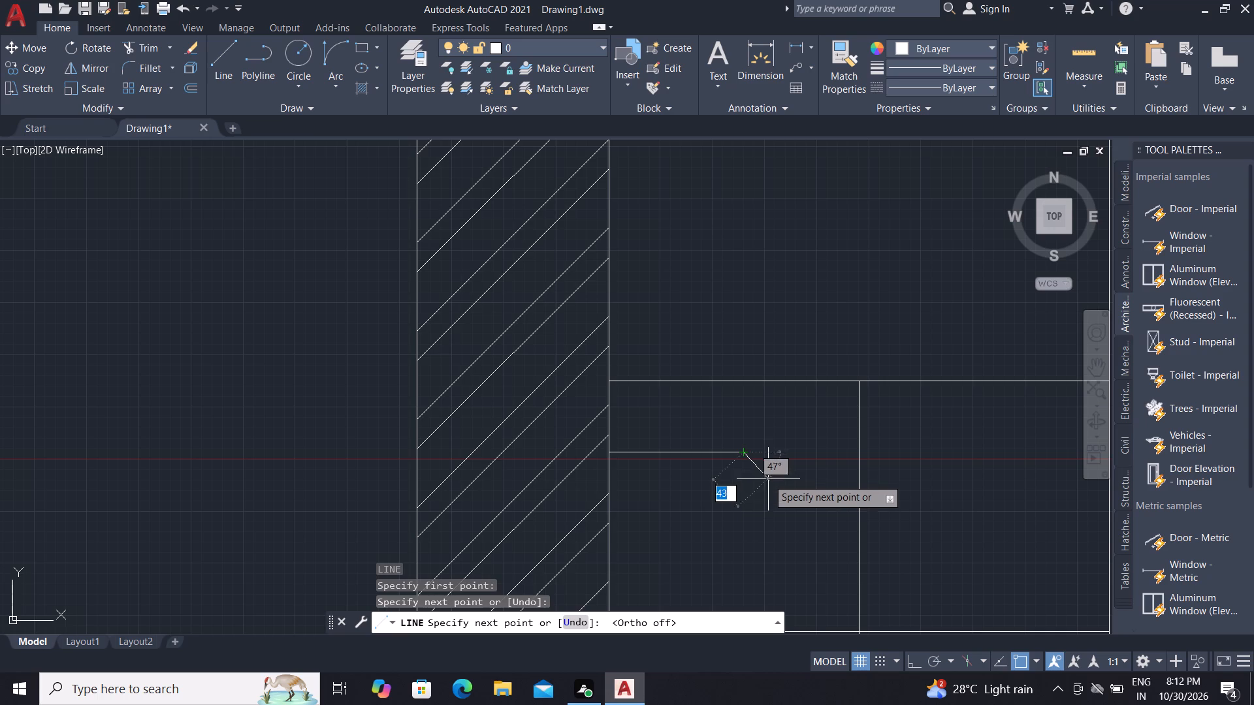
left_click(776, 492)
key("Escape")
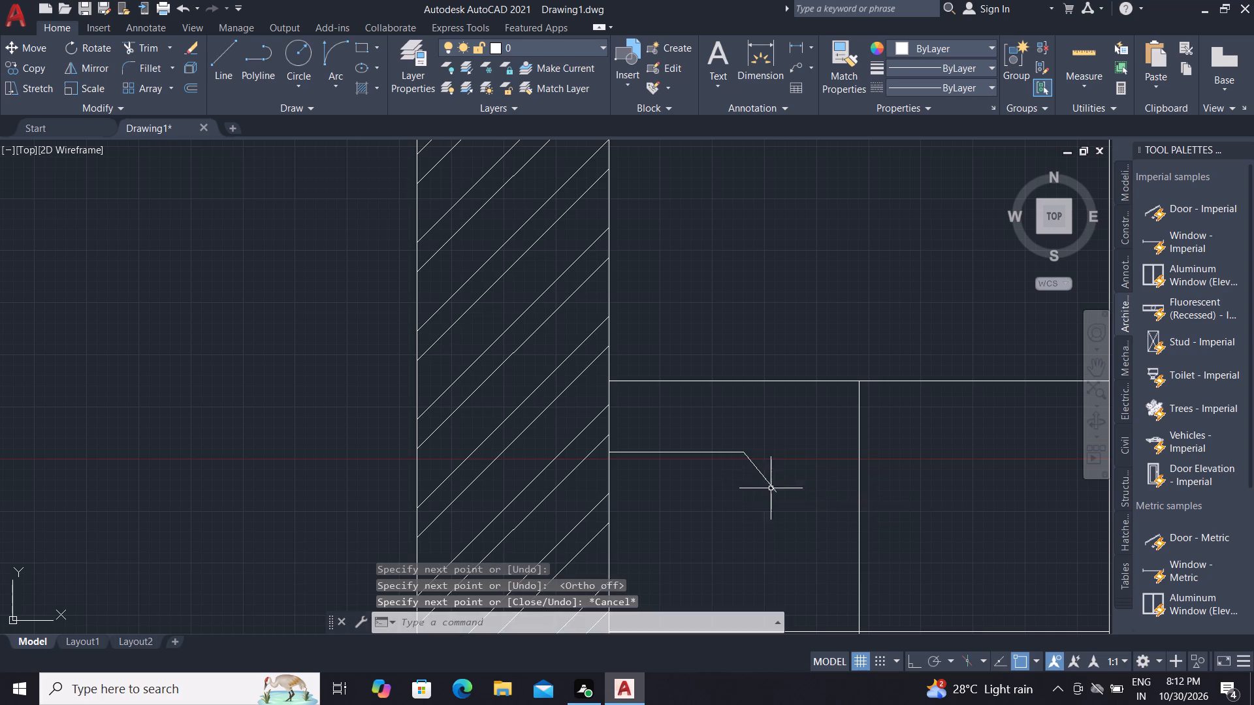
Offset the horizontal line and the diagonal line 10 toward their lower side to form a bent pipe outline.
scroll(760, 477, "up", 3)
type("O")
key("space")
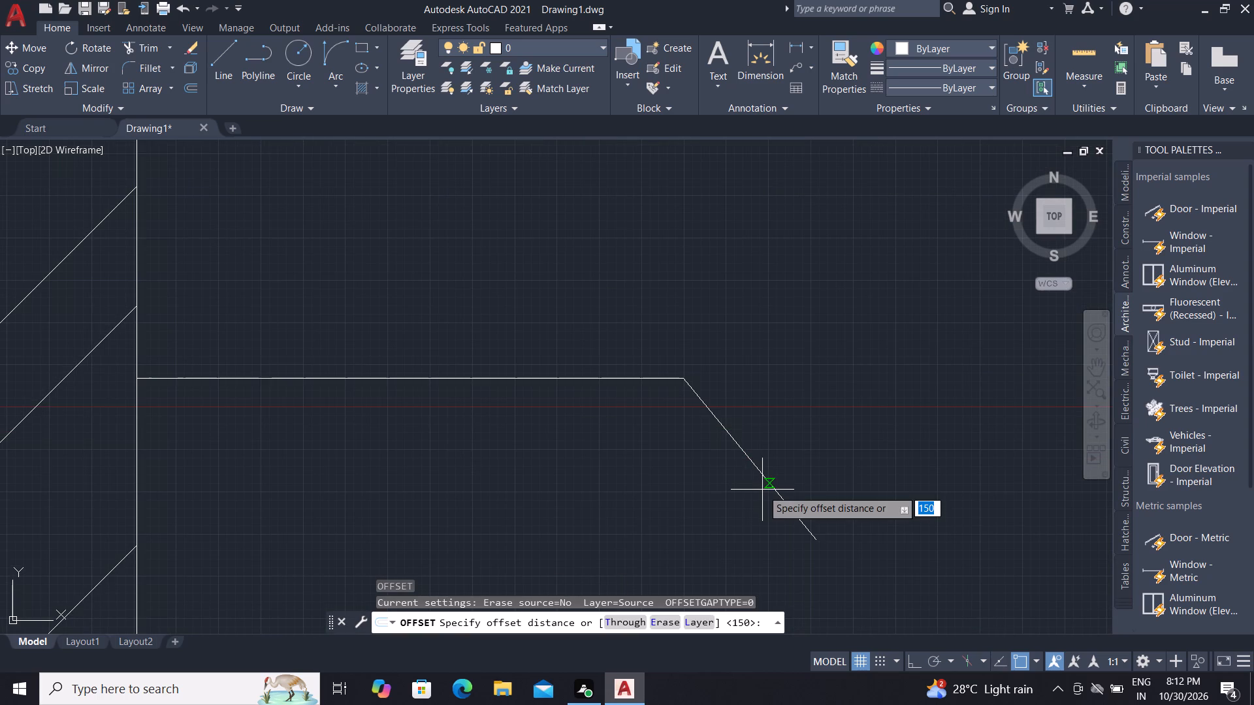
type("10")
key("space")
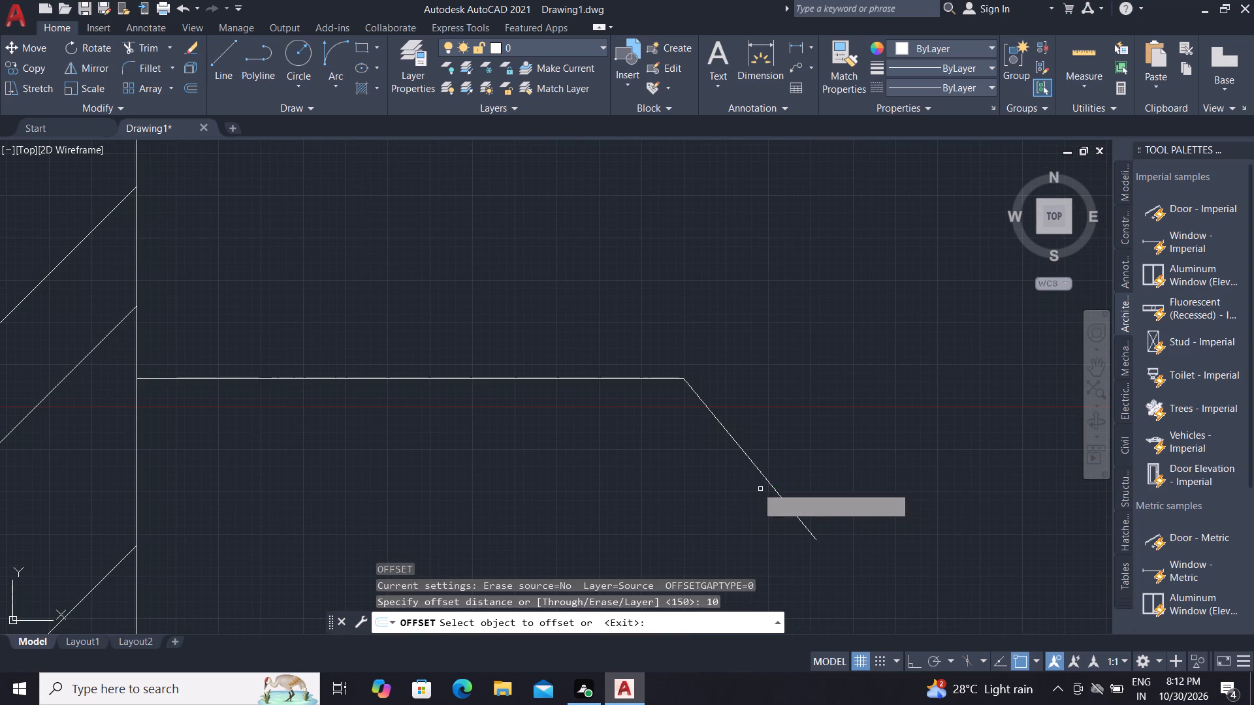
left_click(647, 380)
left_click_drag(657, 445, 658, 431)
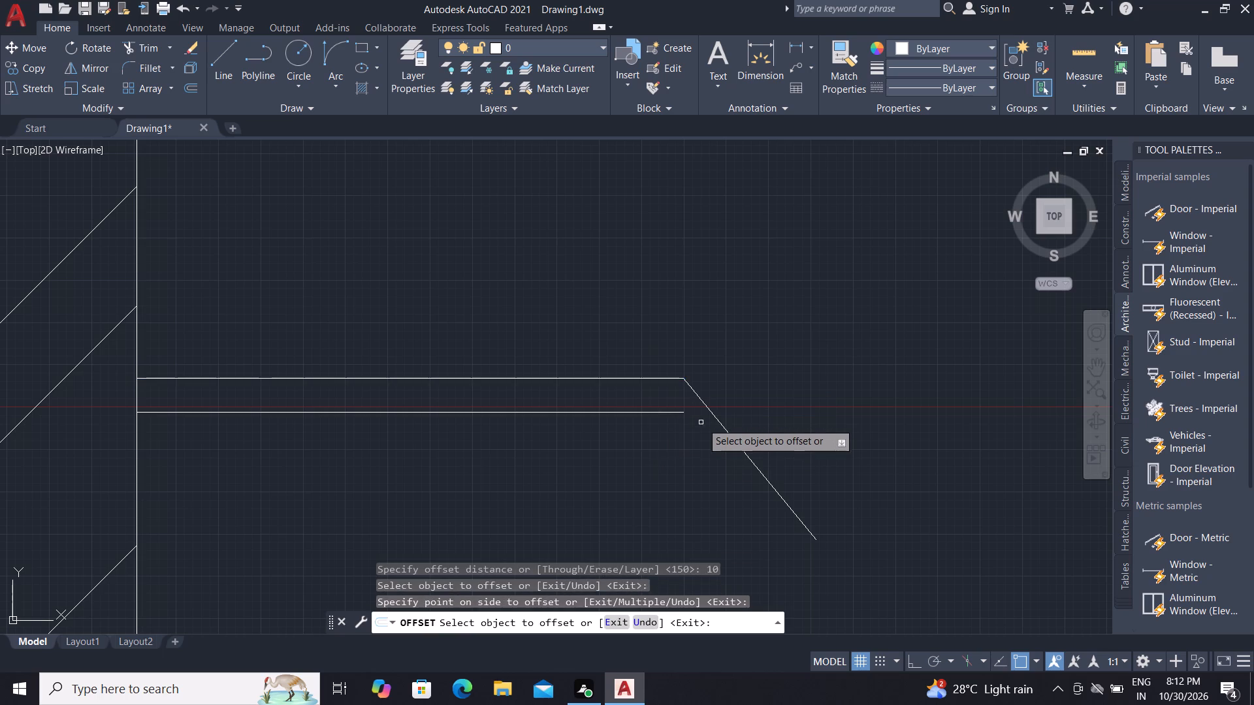
left_click(722, 428)
left_click(695, 452)
key("Escape")
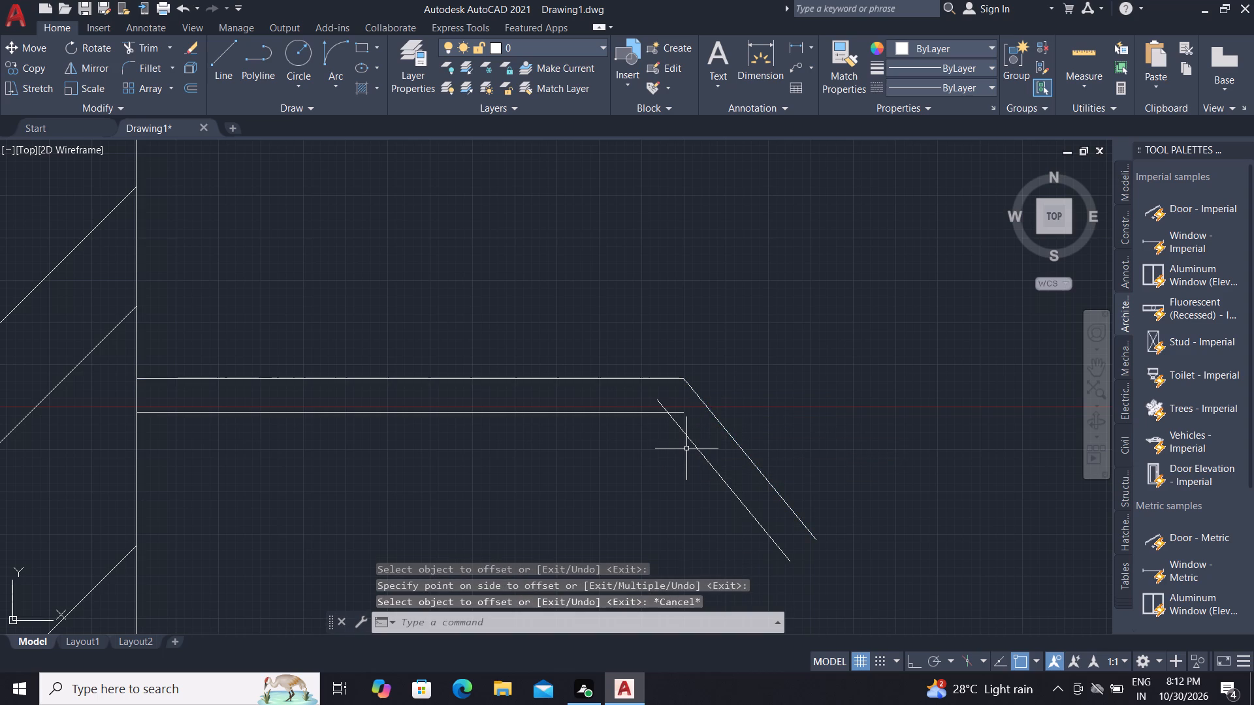
Regenerate the model and trim the overlapping ends where the two lower offset lines cross at the pipe's bend.
type("RE")
key("space")
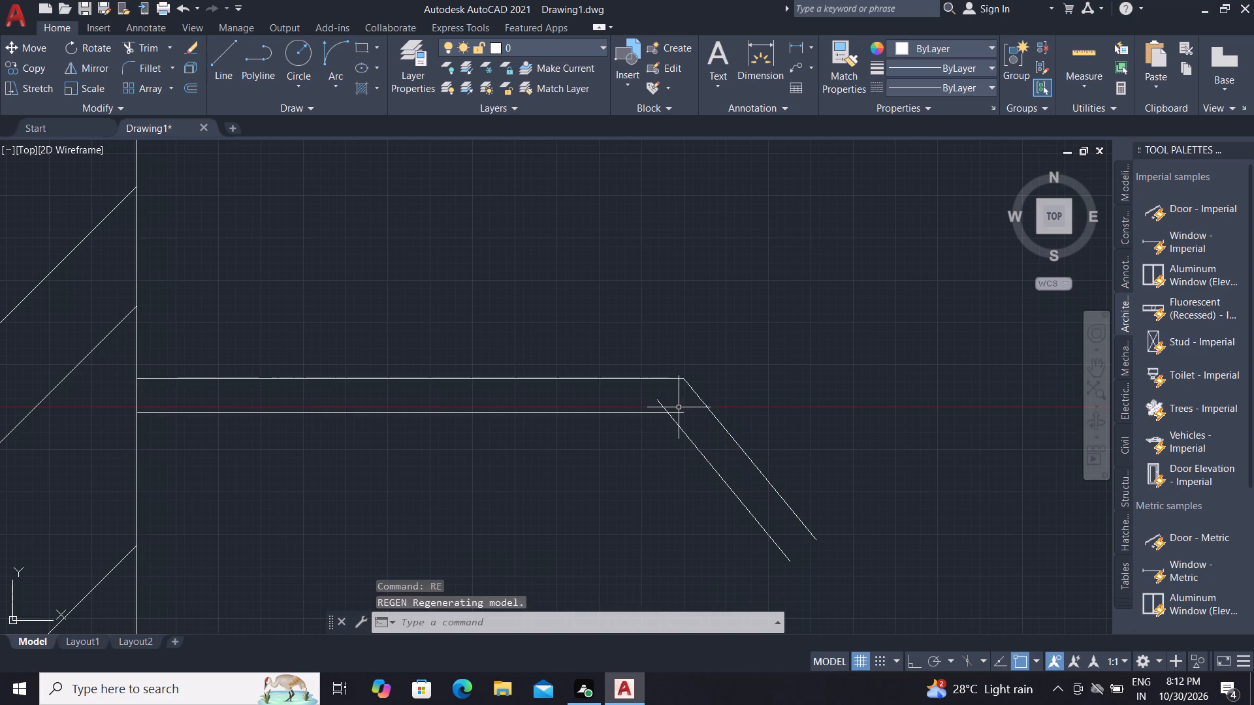
key("Escape")
key("Escape")
key("Escape")
type("TR")
key("space")
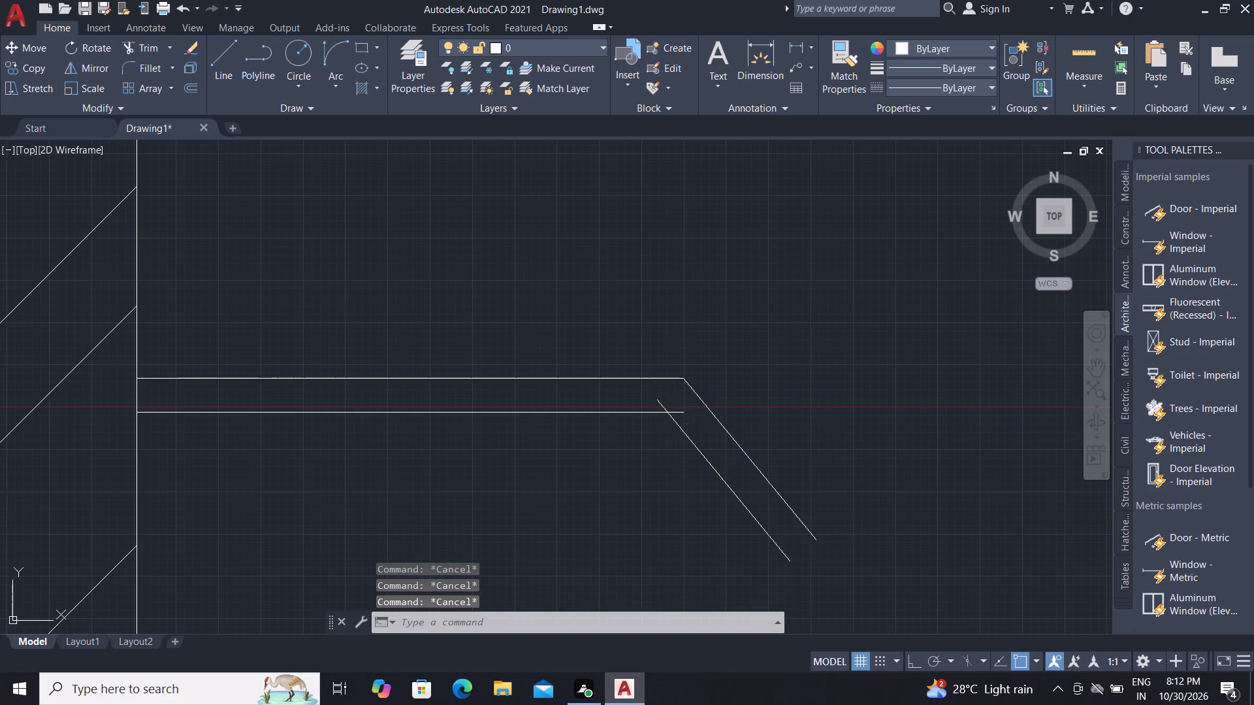
scroll(672, 407, "up", 2)
left_click(631, 403)
left_click(684, 430)
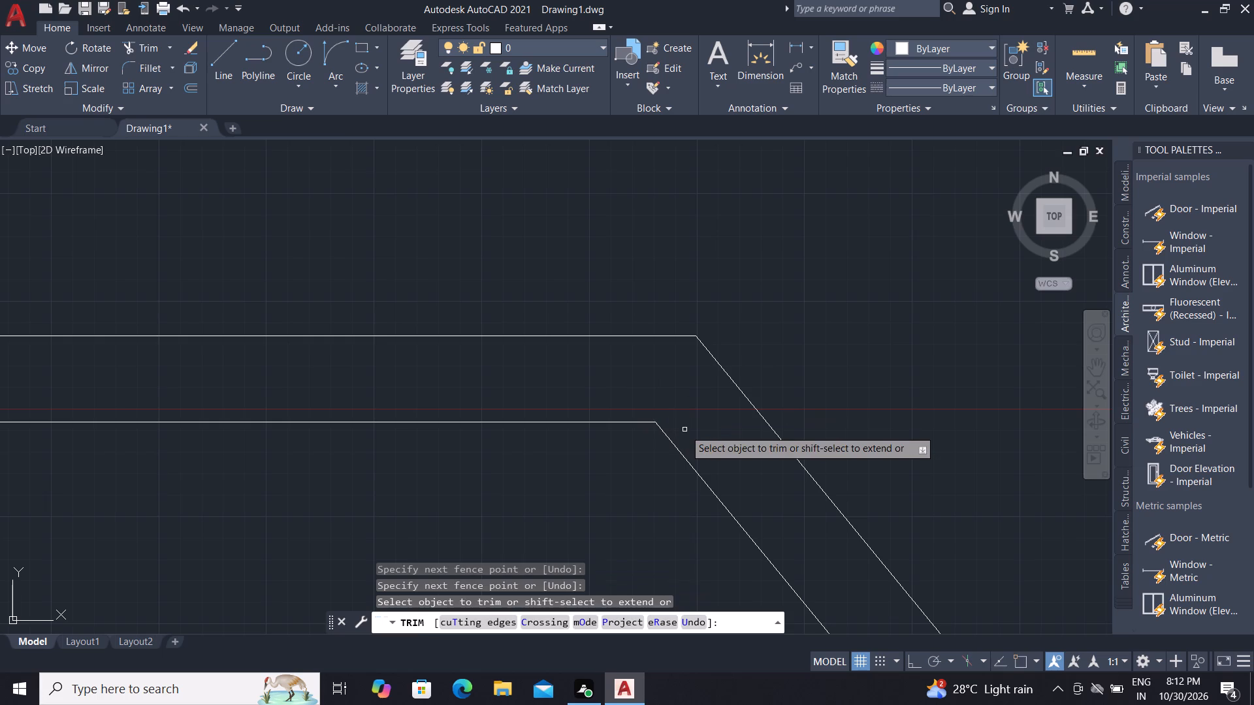
key("Escape")
key("Escape")
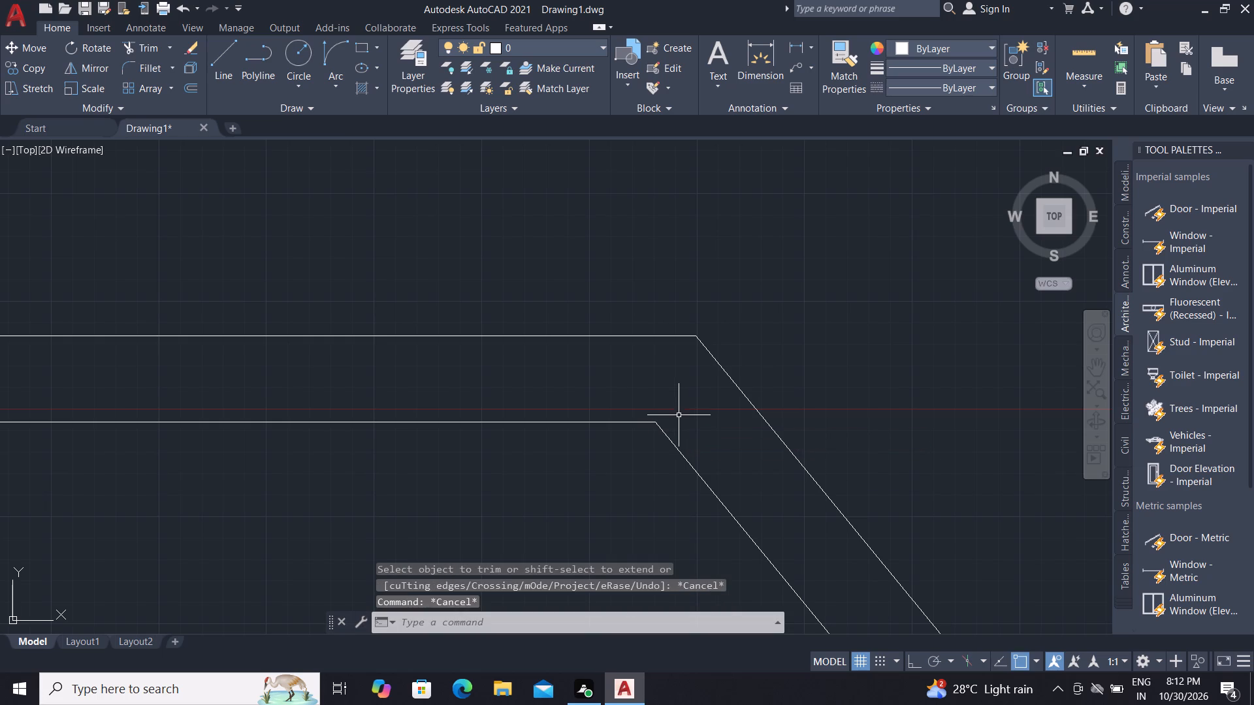
Draw a small circle centred on the free lower end of the pipe's outer diagonal line.
scroll(680, 416, "down", 4)
key("Escape")
type("C")
key("space")
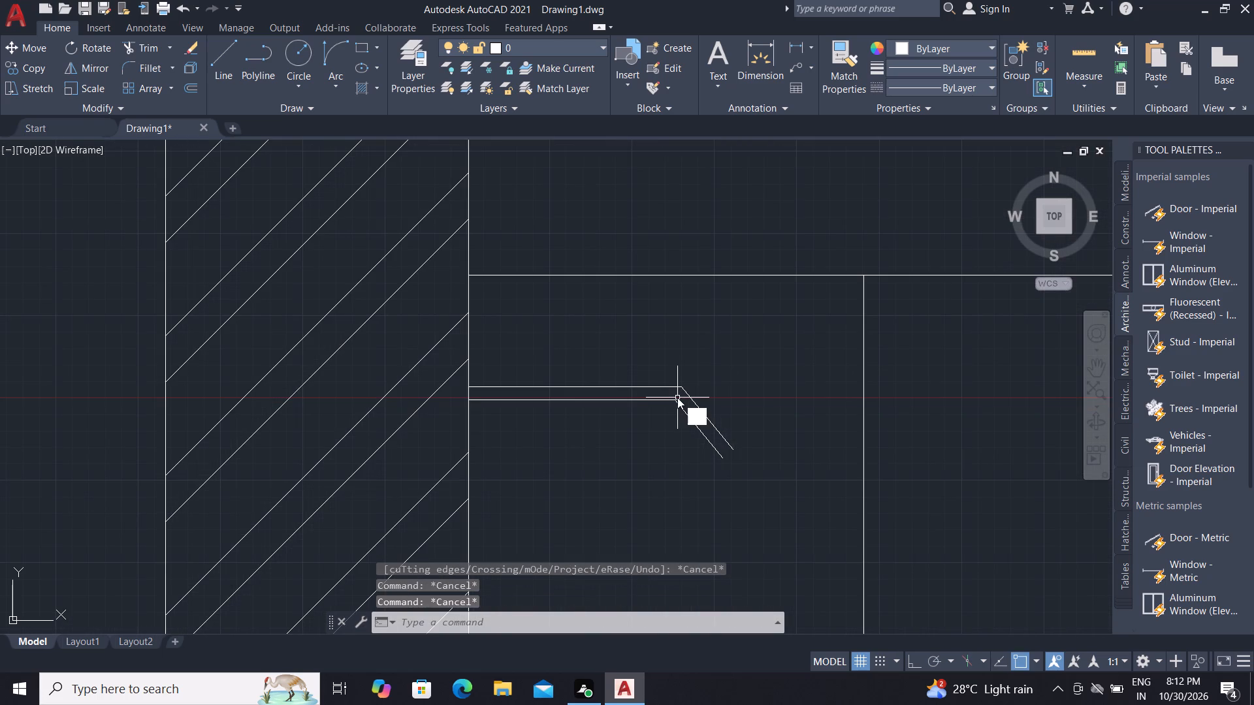
left_click(730, 457)
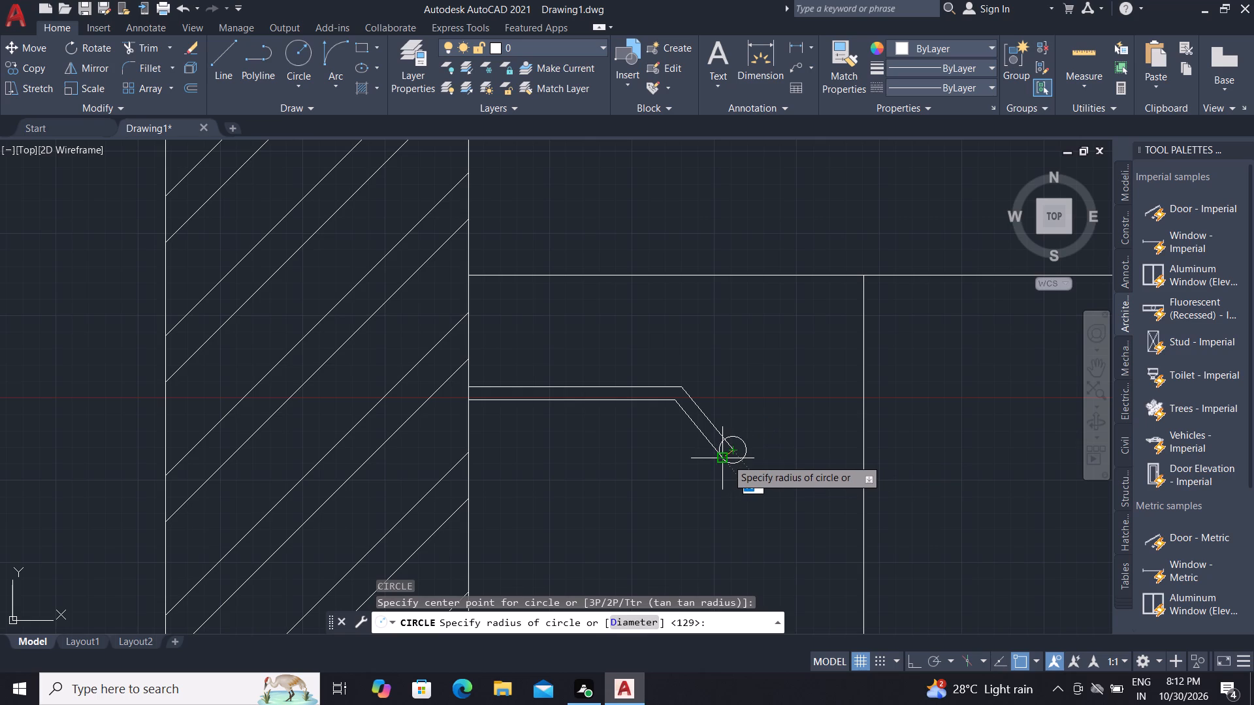
scroll(728, 459, "up", 5)
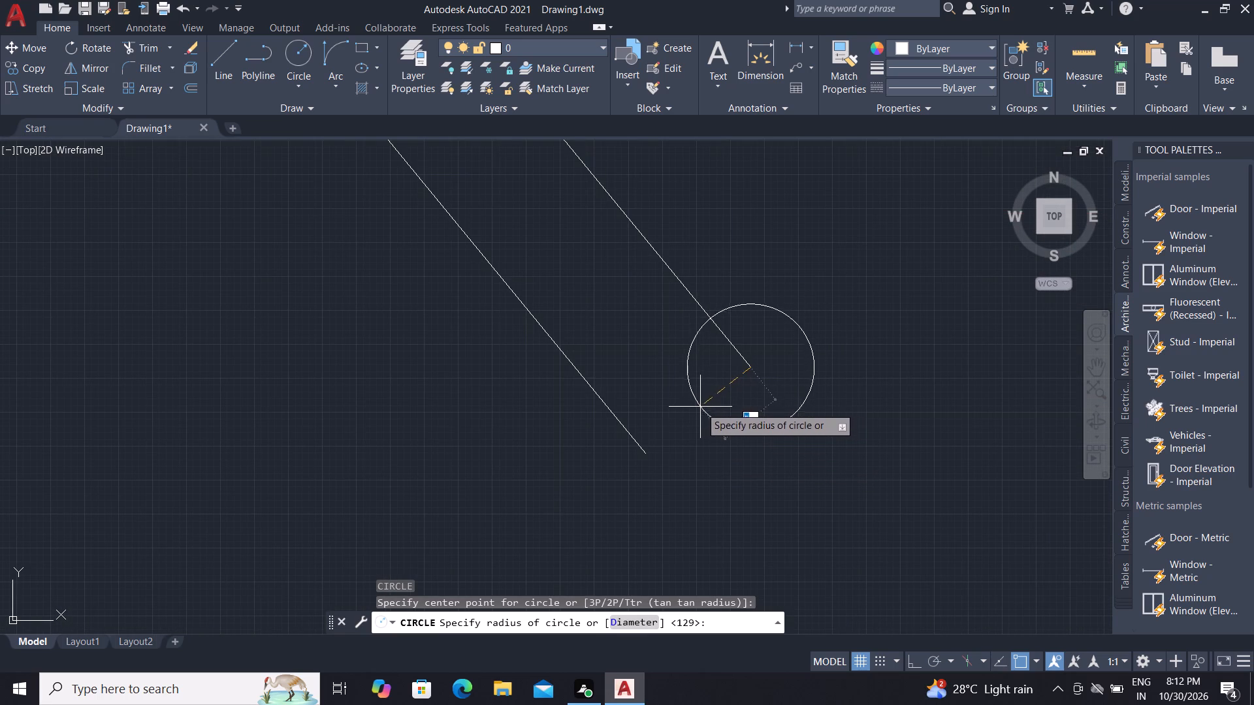
left_click(701, 411)
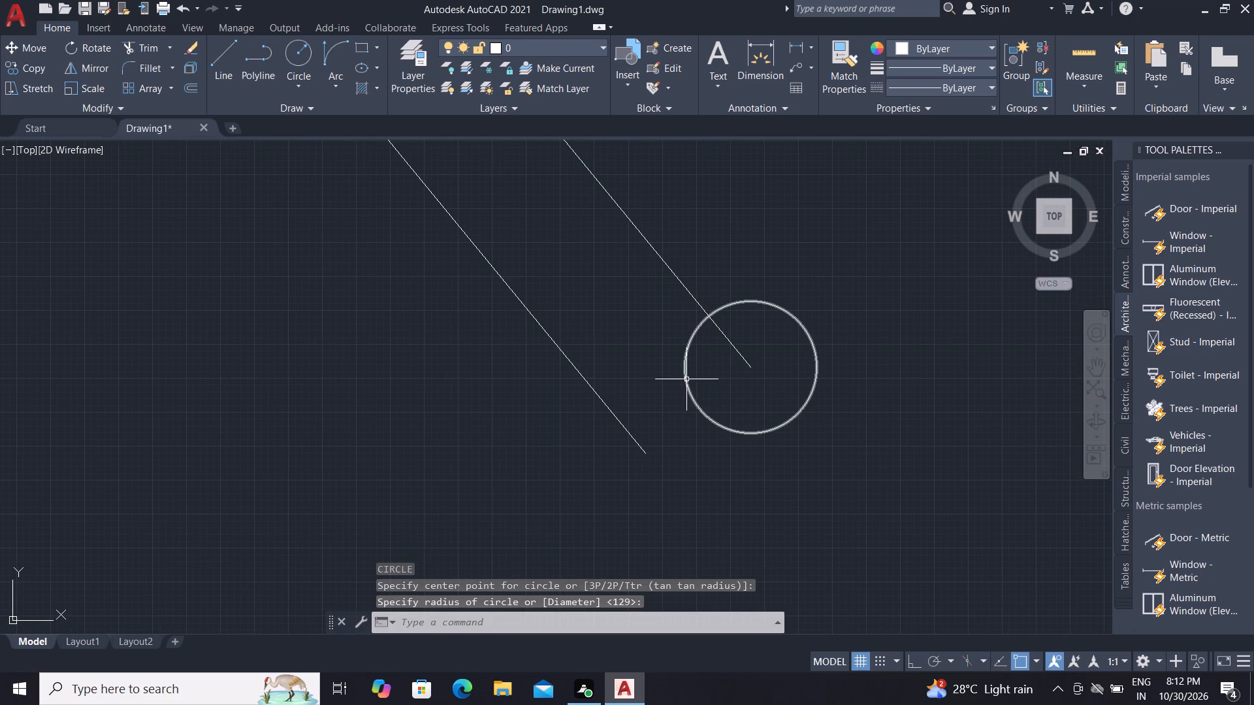
Move the circle down and toward the wall so it sits between the free ends of the pipe's two diagonal lines.
left_click(686, 379)
key("m")
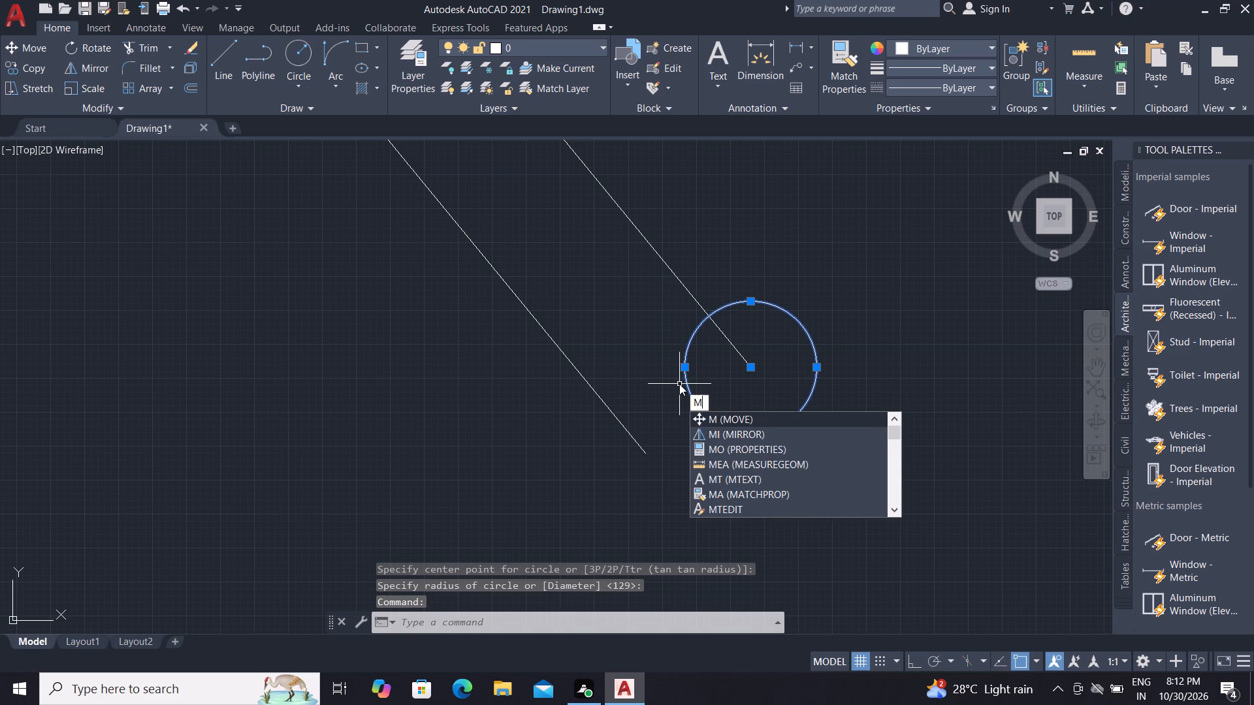
key("space")
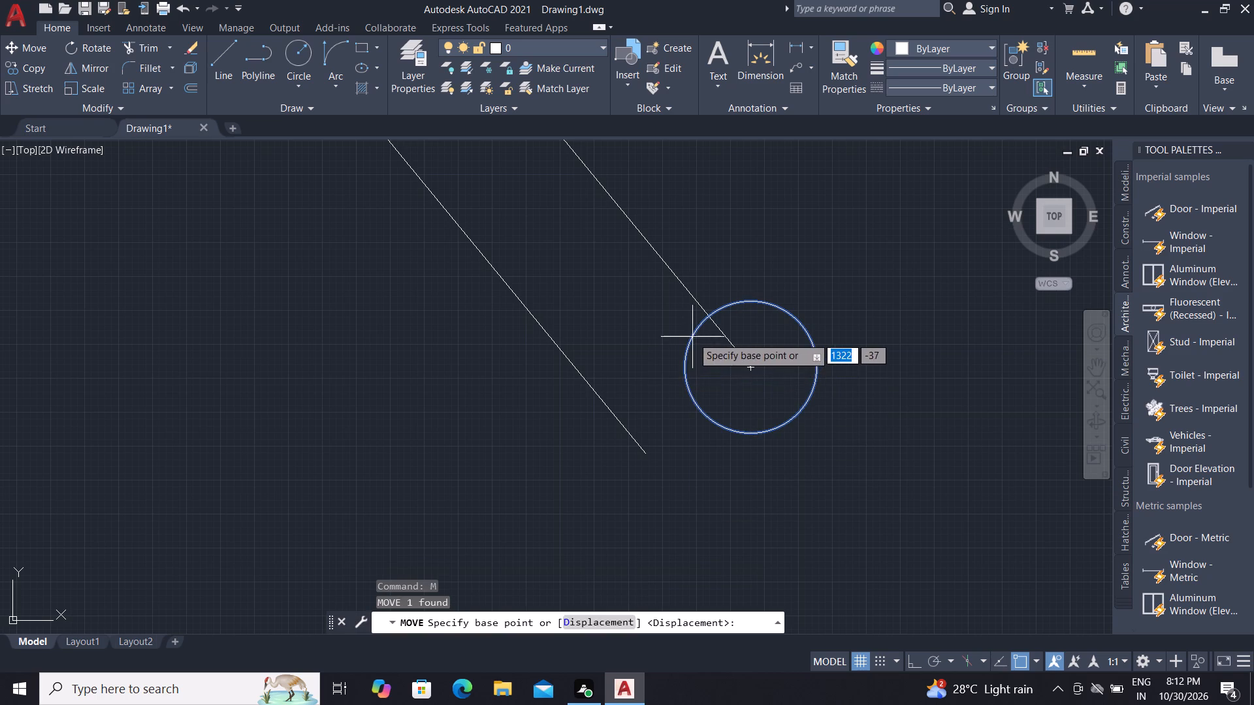
left_click(709, 318)
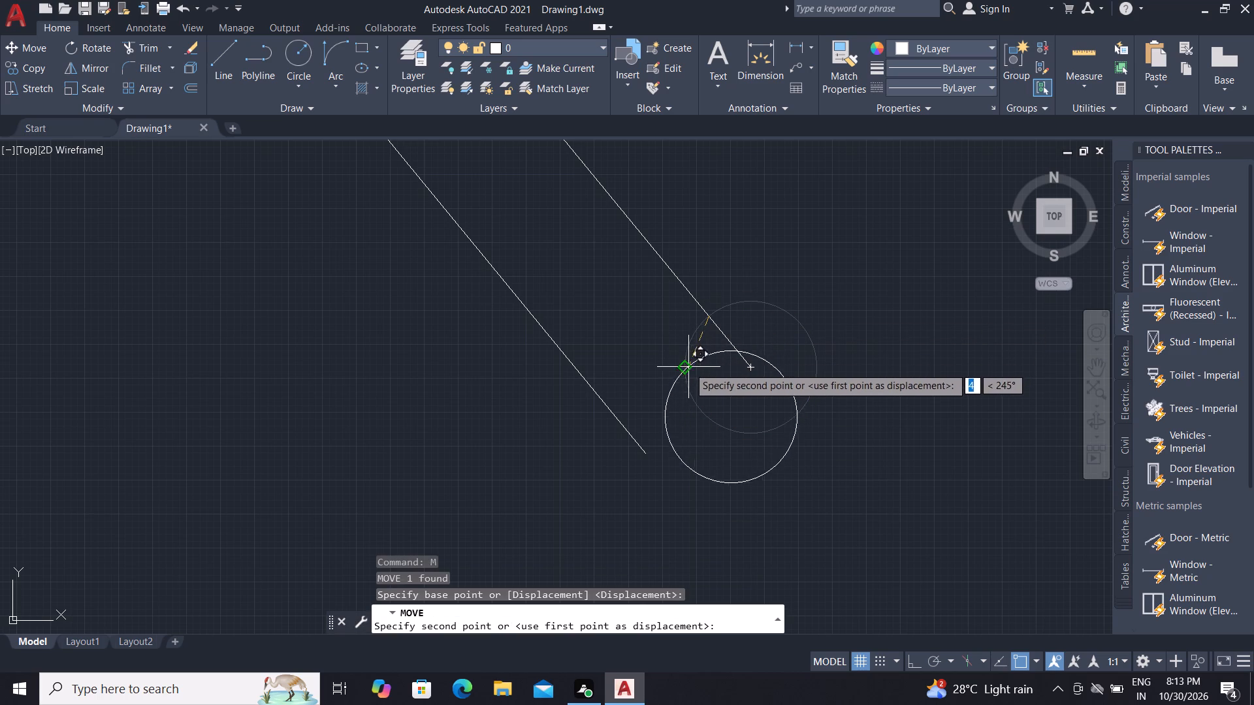
left_click(651, 352)
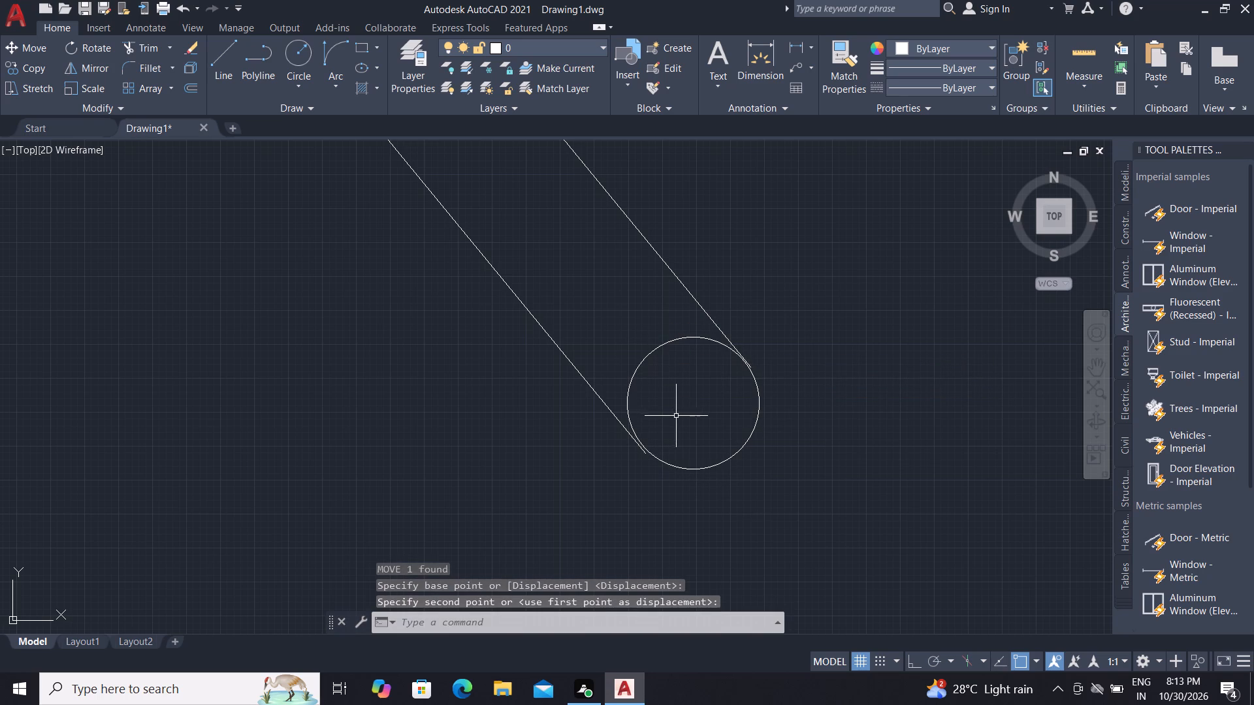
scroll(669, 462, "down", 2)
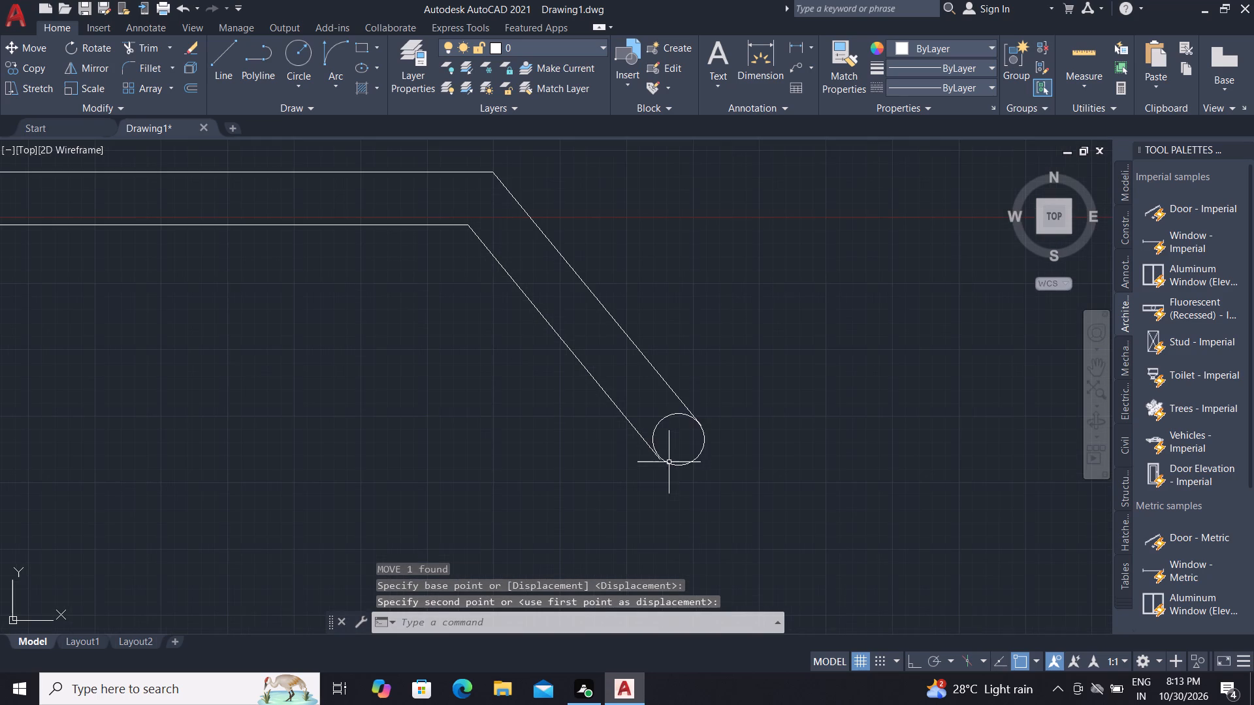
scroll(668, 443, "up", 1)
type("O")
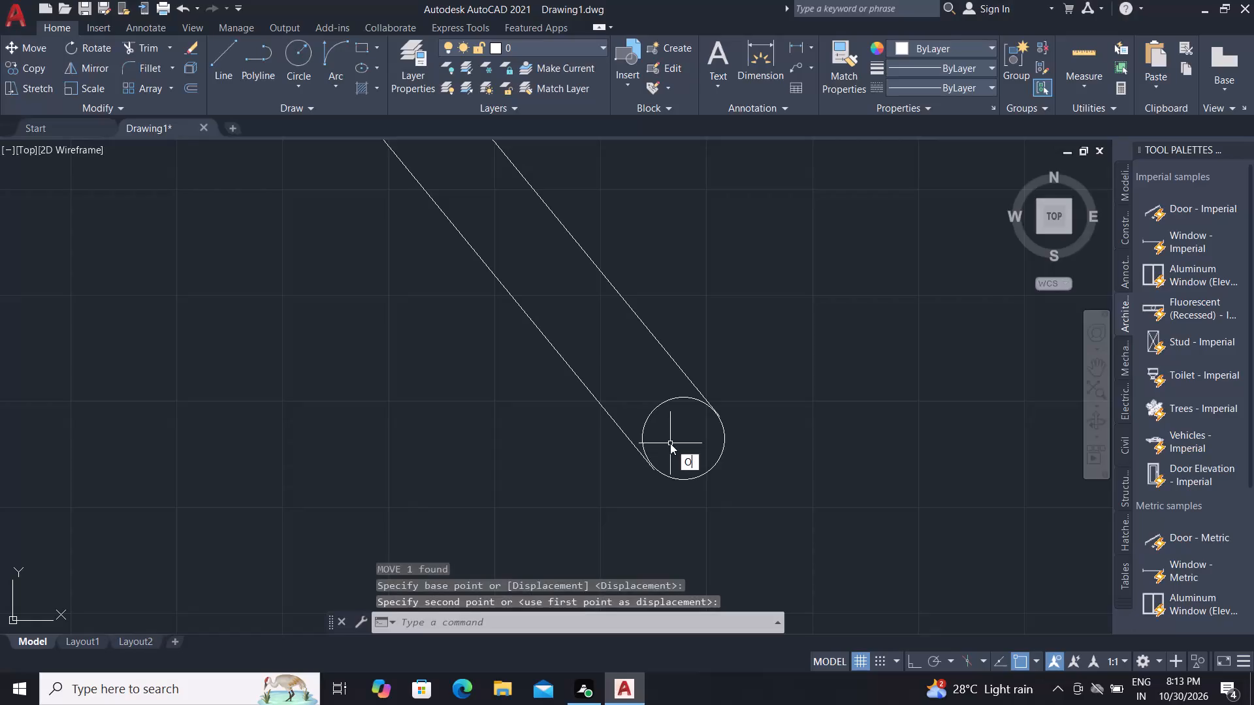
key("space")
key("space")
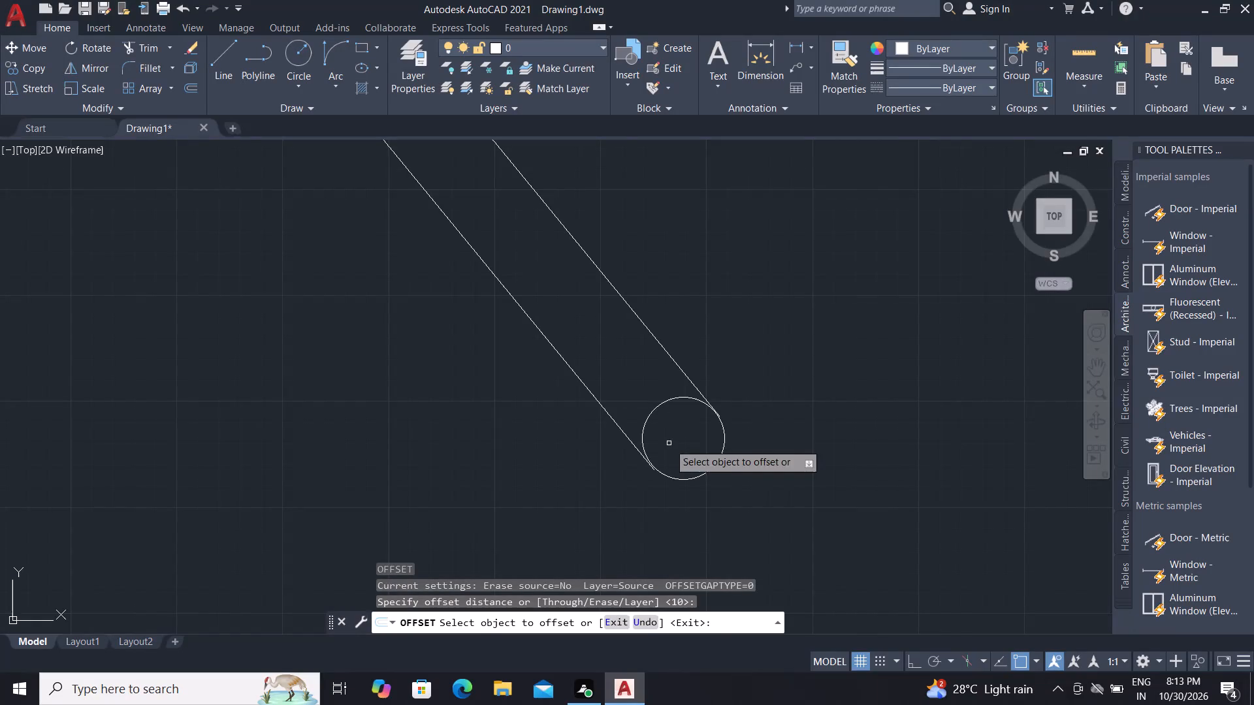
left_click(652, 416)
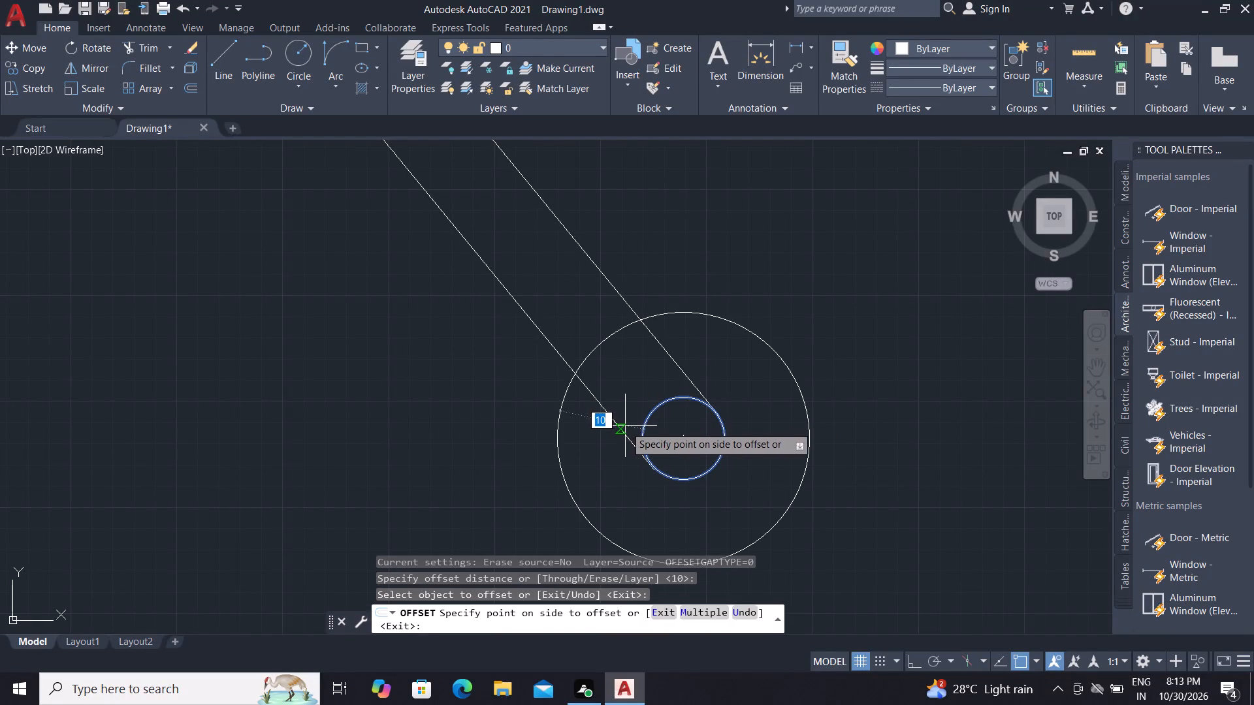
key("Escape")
Offset the small circle 3 outward to make a concentric ring at the pipe's end.
type("O")
key("space")
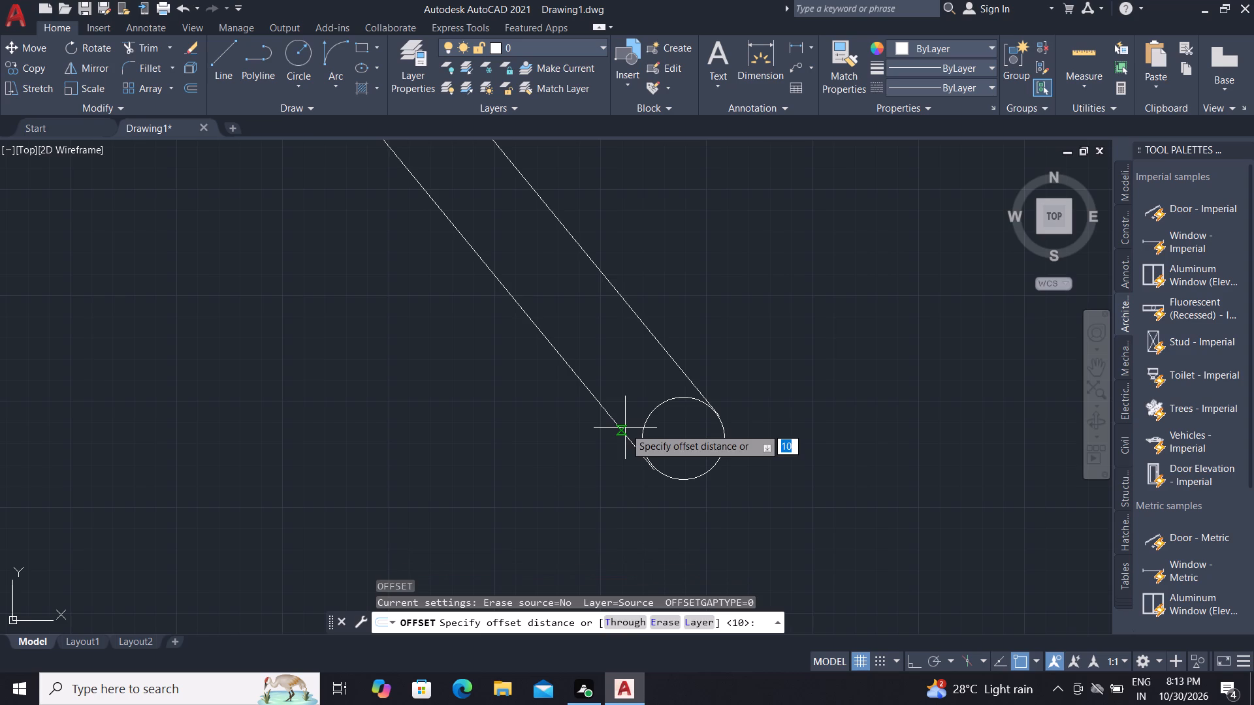
type("3")
key("space")
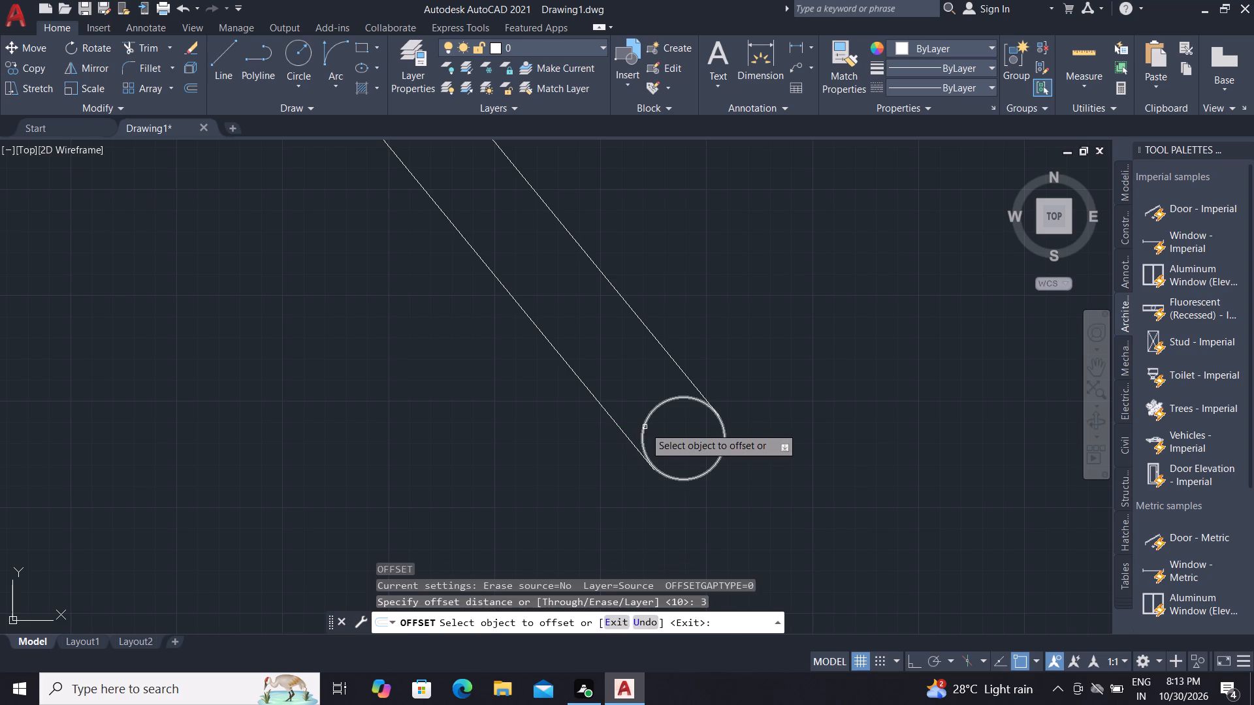
left_click(645, 427)
left_click(626, 423)
key("Escape")
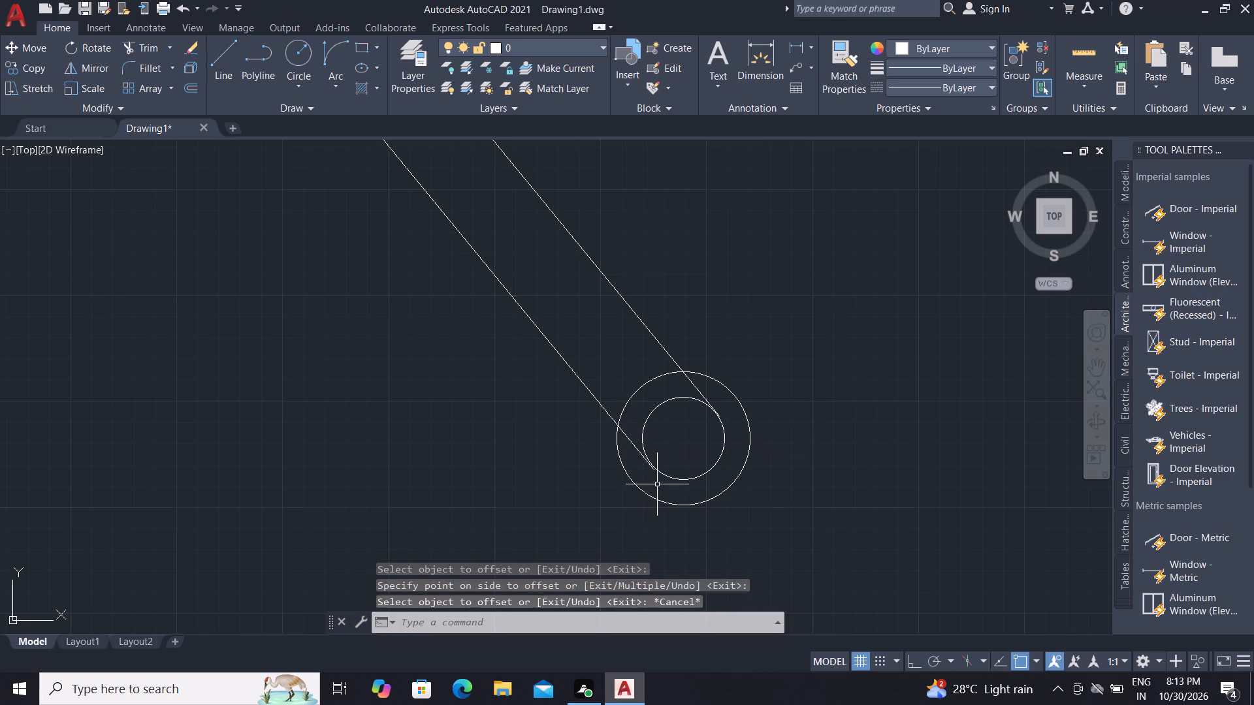
Trim the ends of the pipe's two diagonal lines that run inside the outer ring.
type("TR")
key("space")
left_click(626, 443)
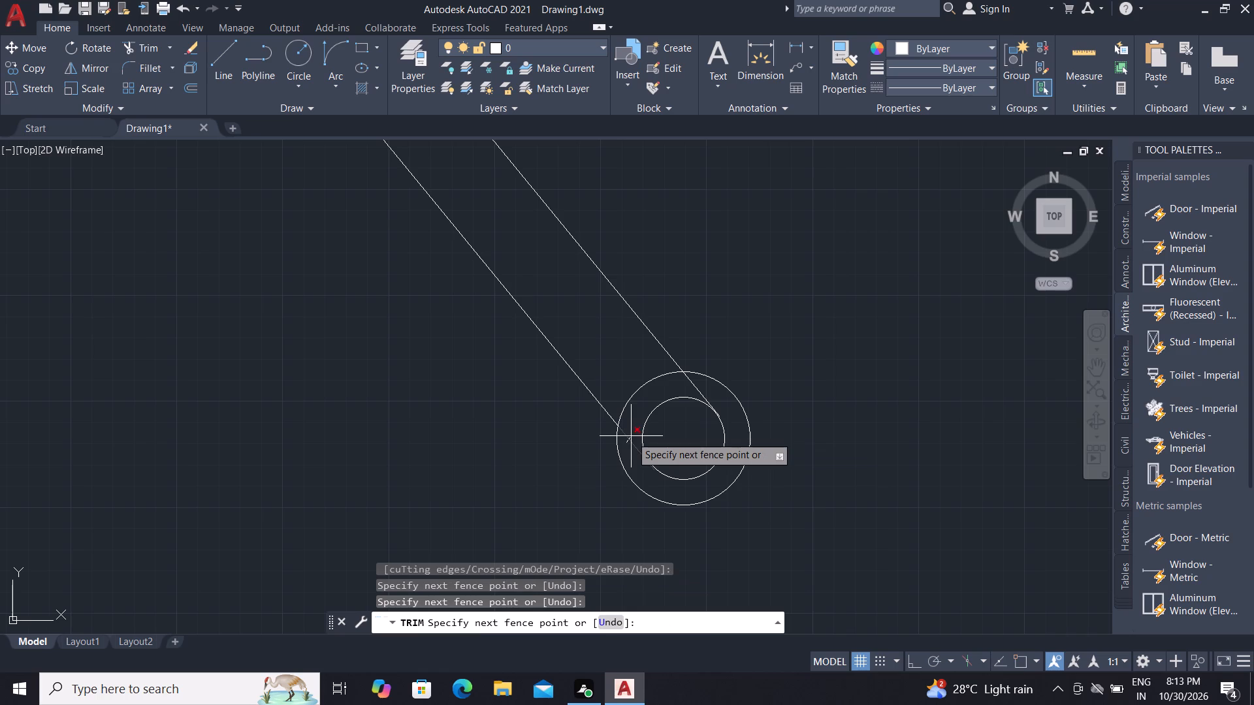
left_click(631, 435)
left_click(691, 388)
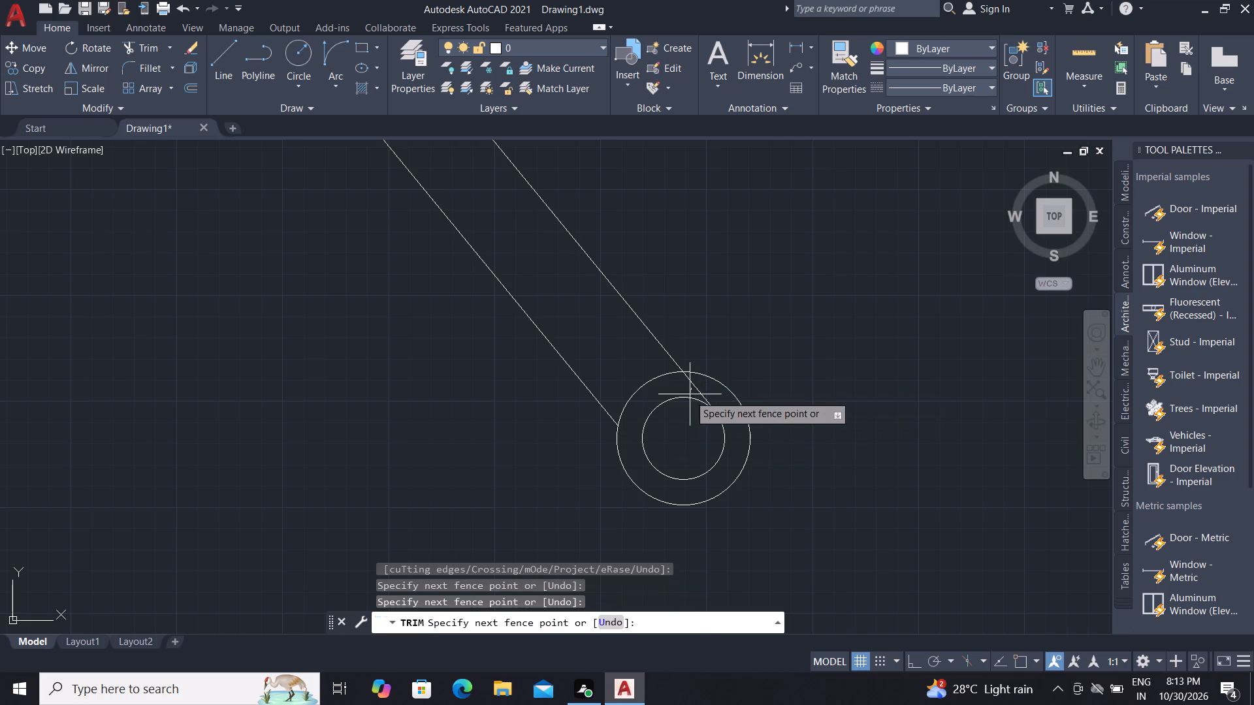
left_click(701, 386)
key("Escape")
Draw a vertical line about 10 long across the inner circle's full diameter.
scroll(684, 461, "up", 1)
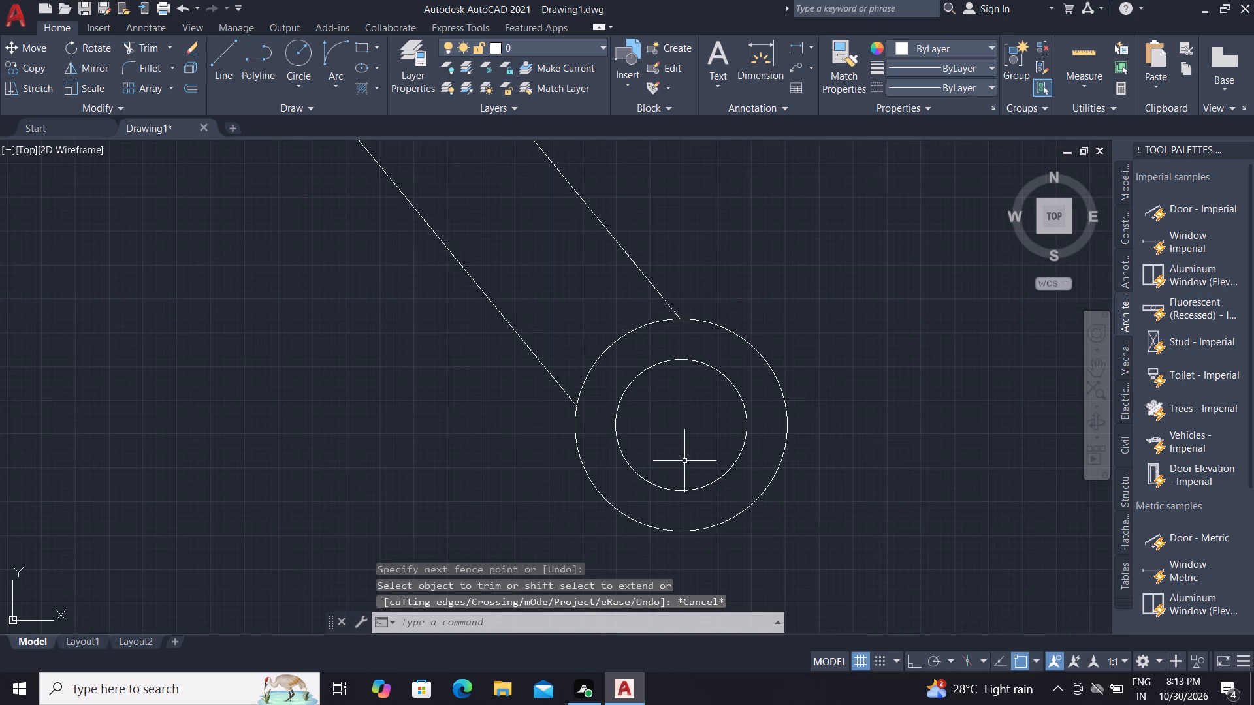
type("L")
key("space")
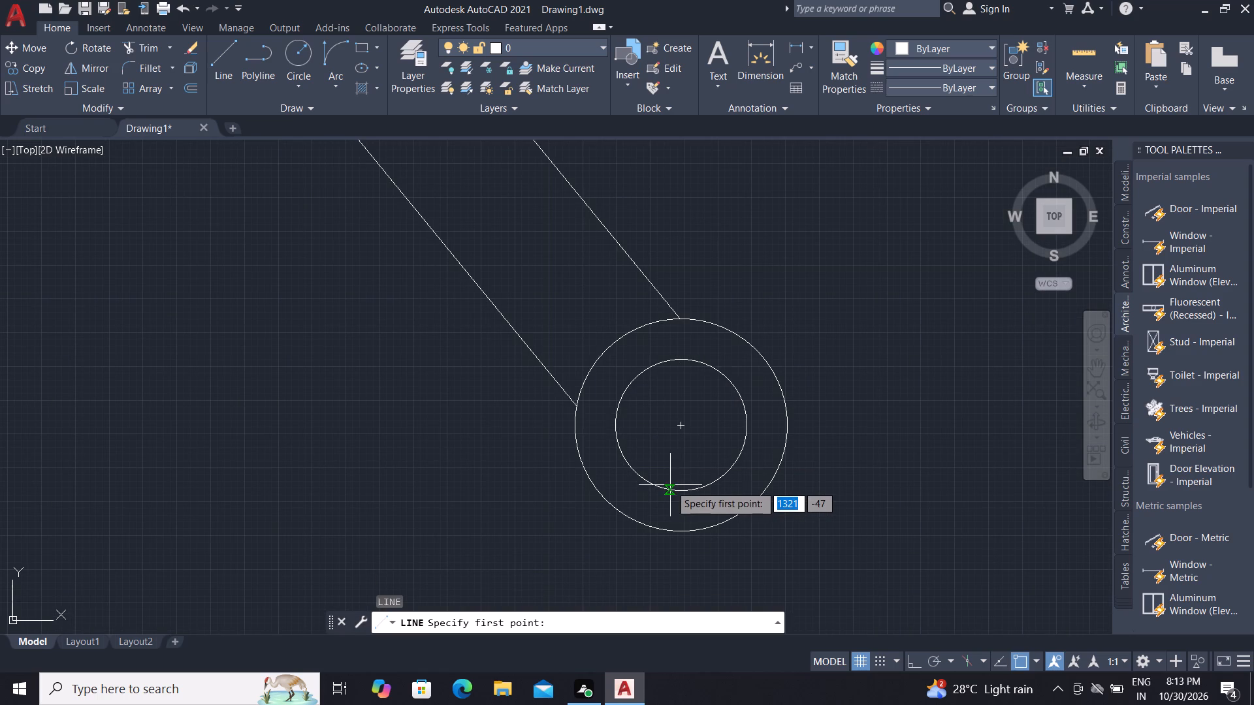
left_click(688, 492)
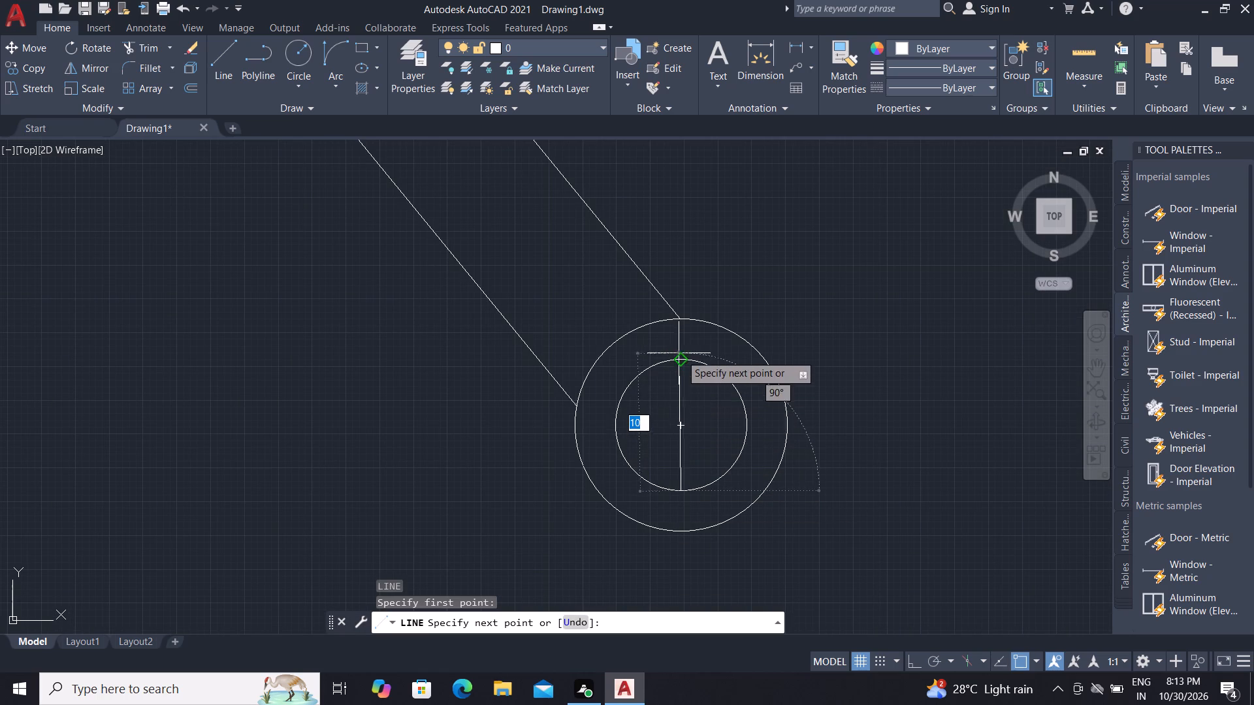
left_click(679, 362)
key("Escape")
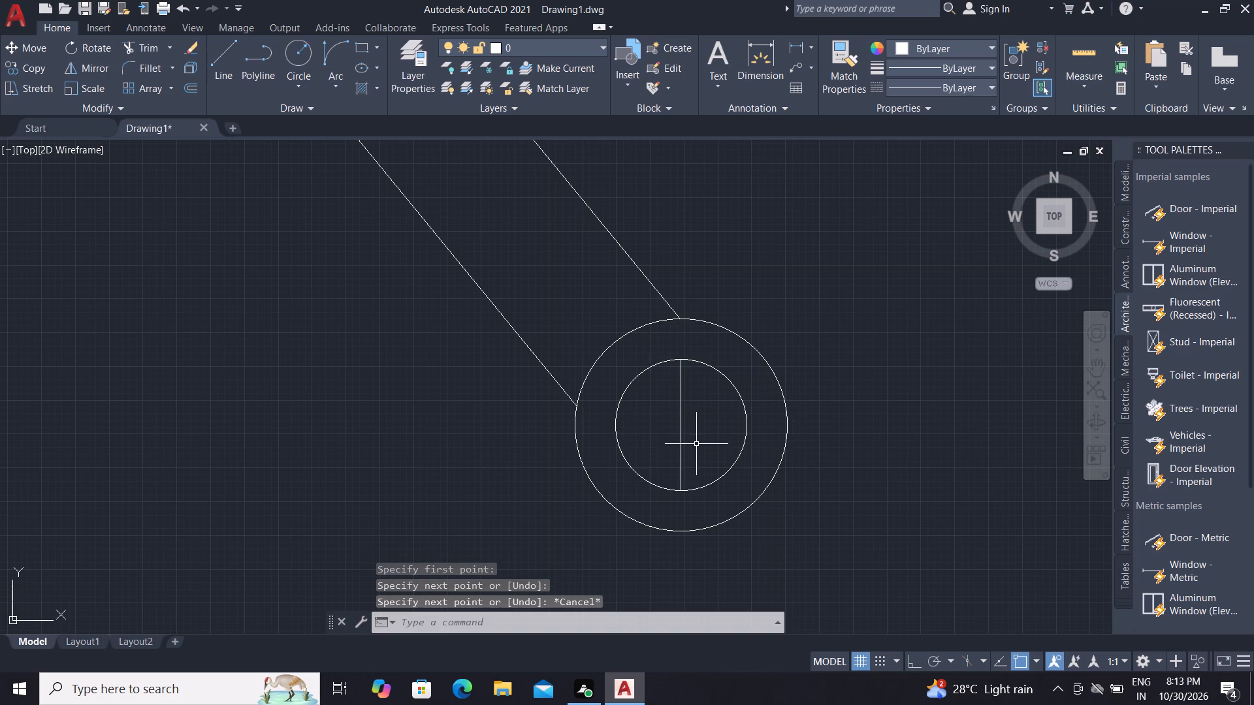
Draw three spaced vertical lines across the inner circle to the right of its diameter line, switching Ortho on for the outer two.
key("space")
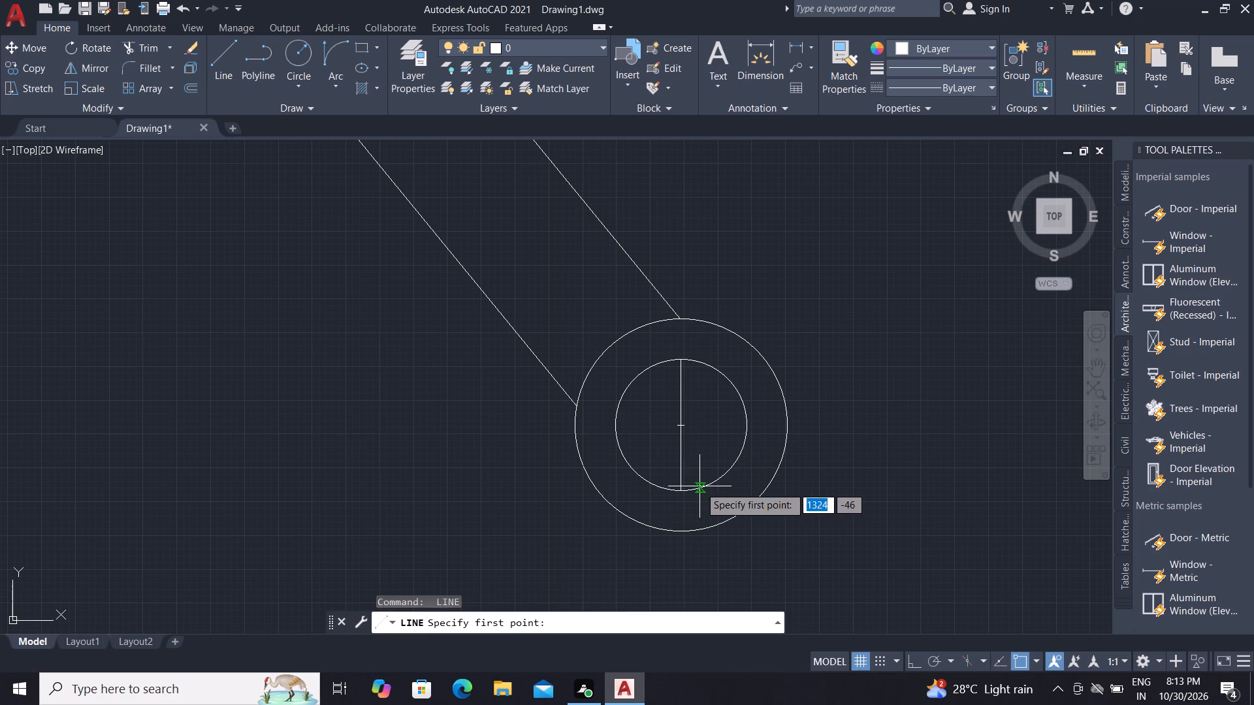
left_click_drag(699, 487, 699, 480)
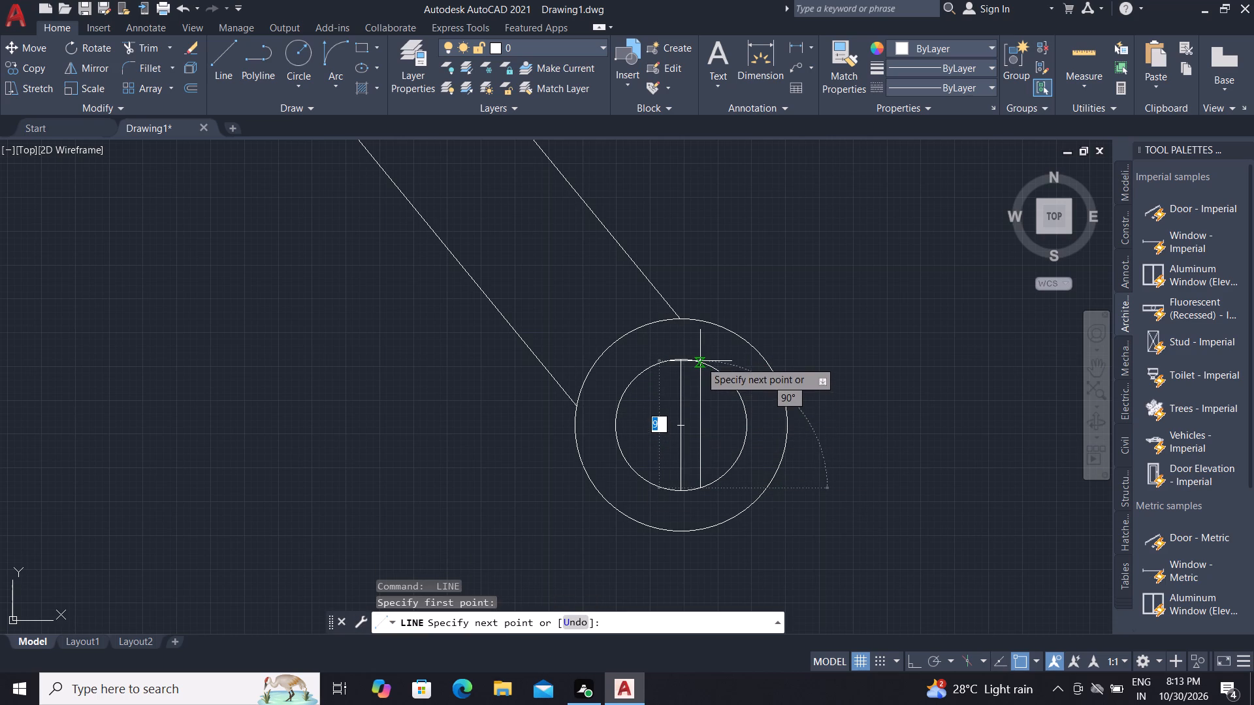
left_click(700, 361)
key("Escape")
key("space")
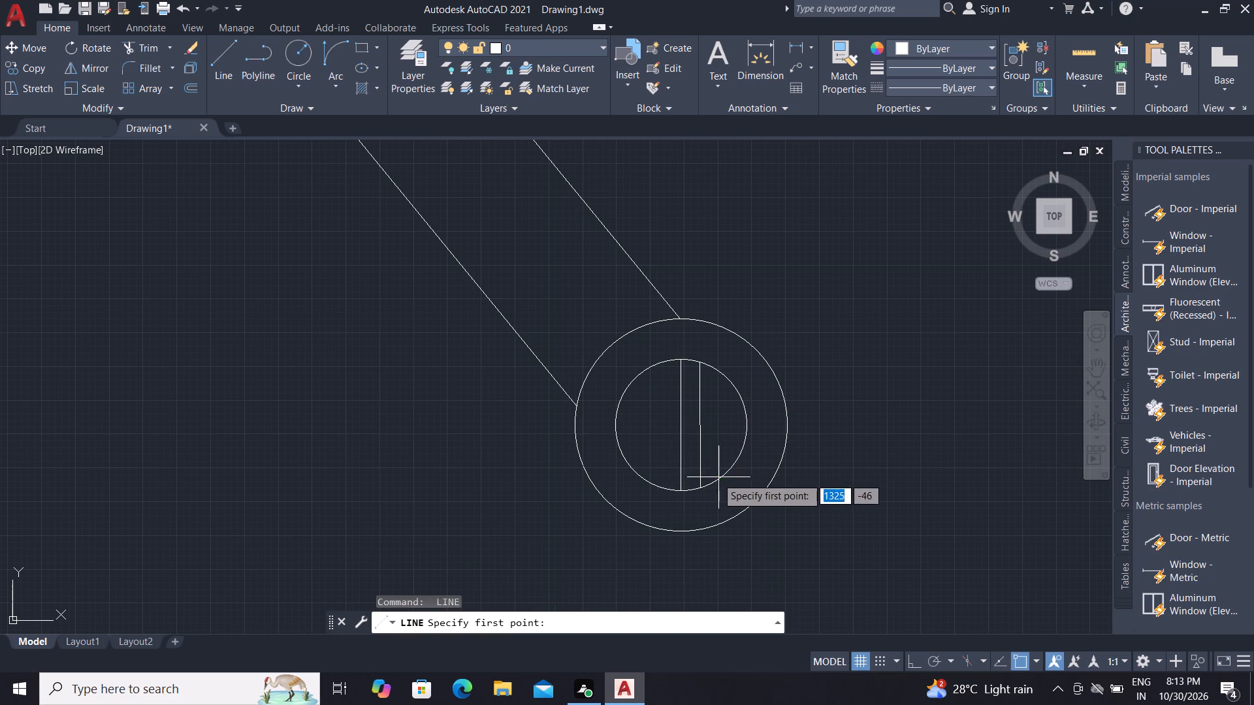
left_click(717, 478)
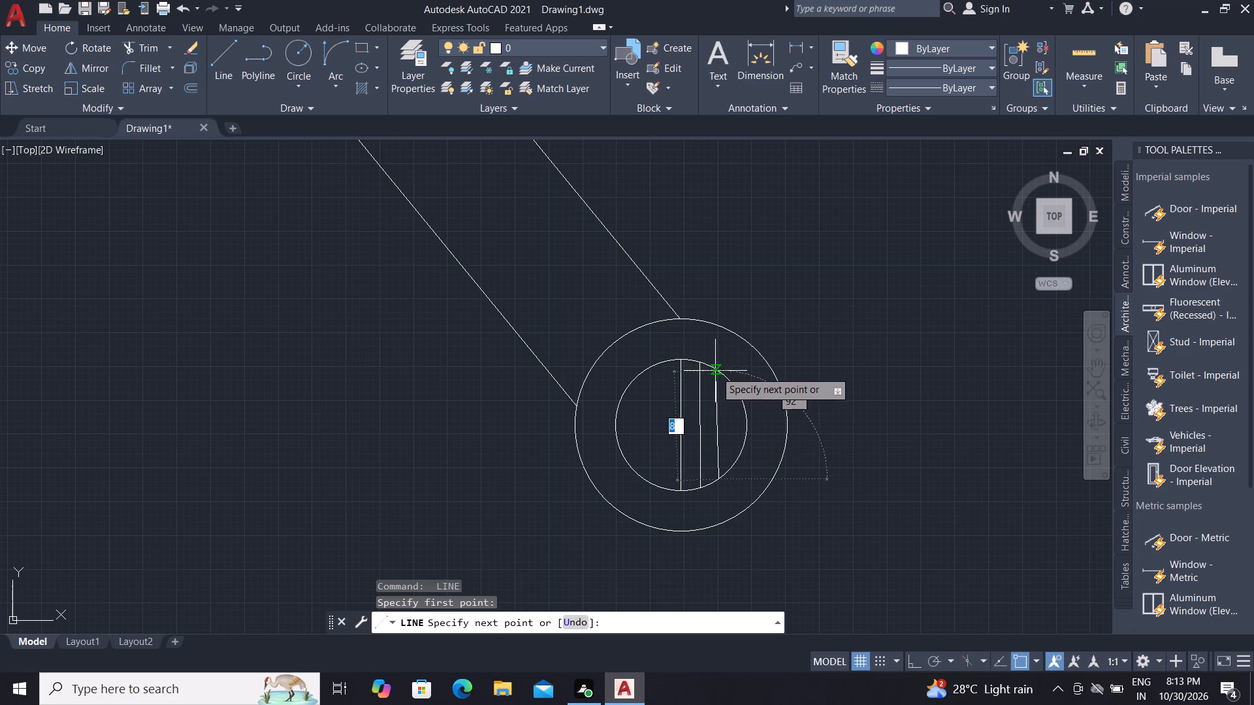
key("F8")
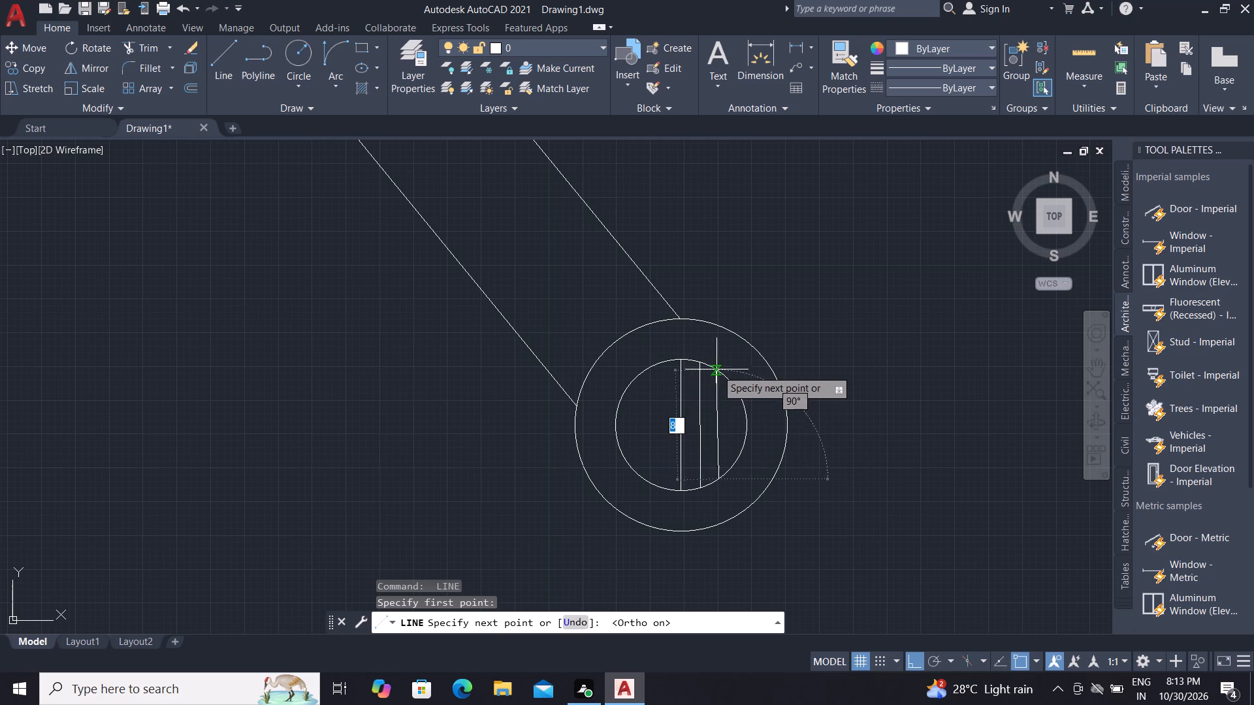
left_click(715, 351)
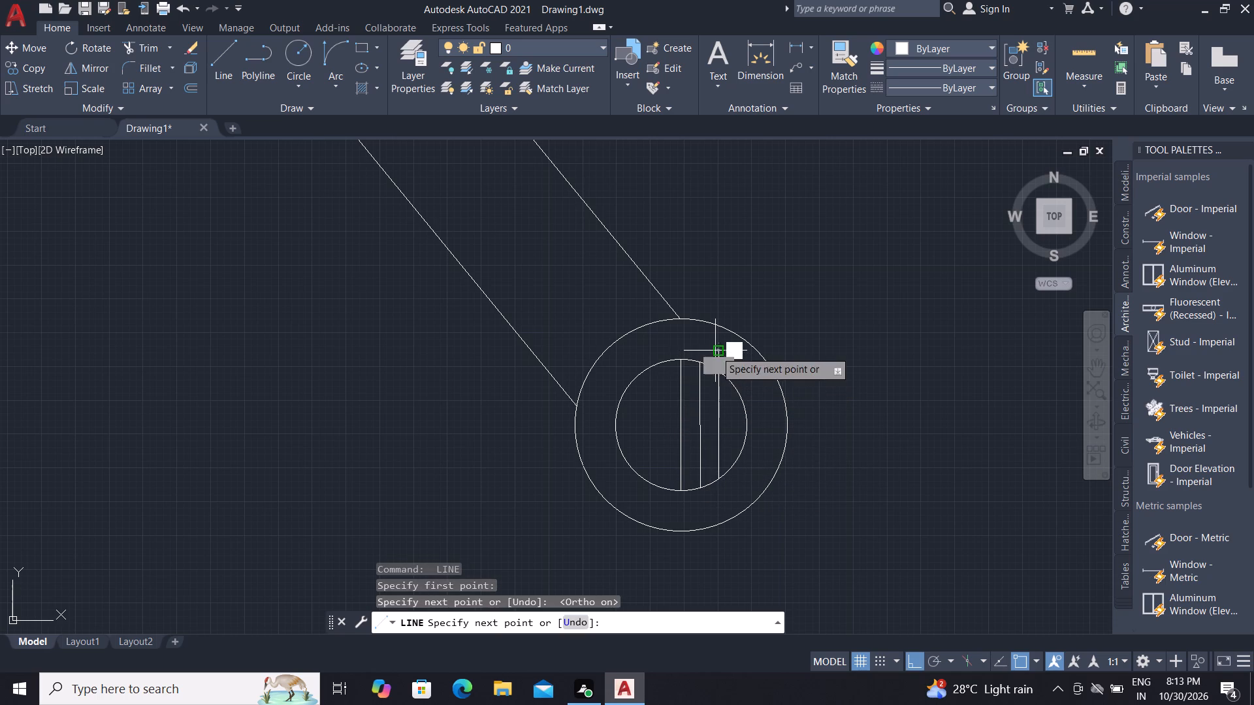
key("Escape")
key("space")
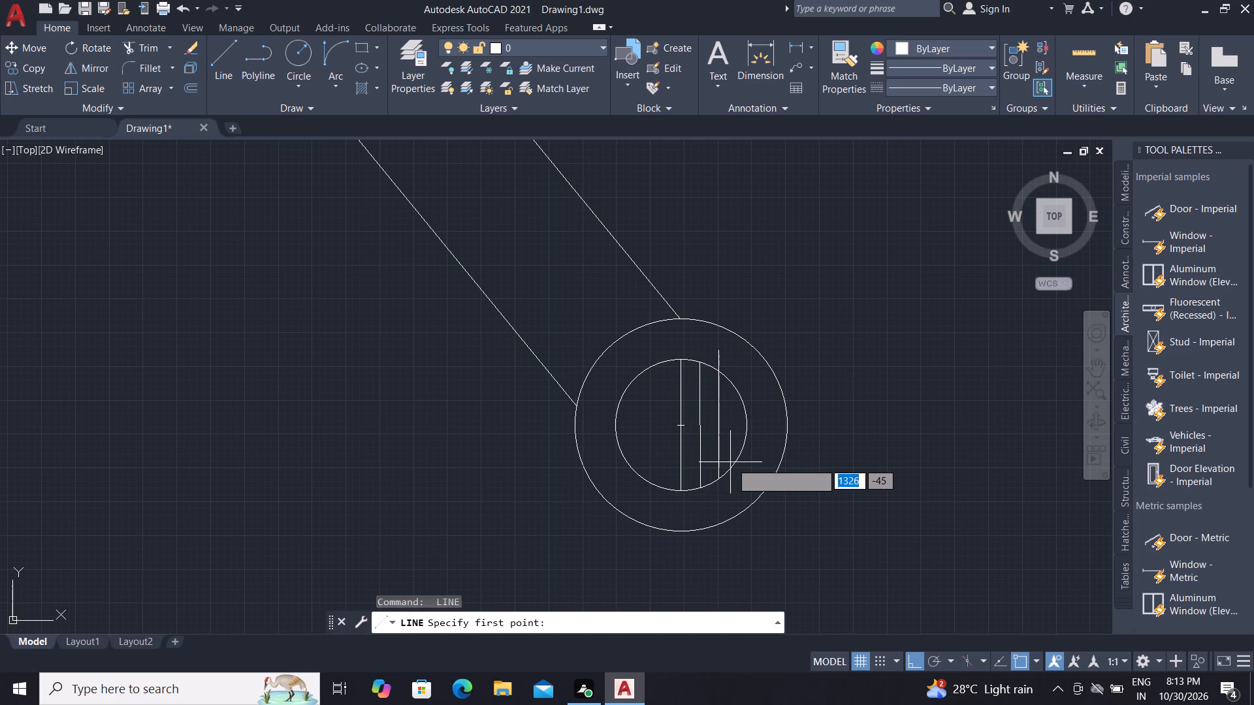
left_click(733, 463)
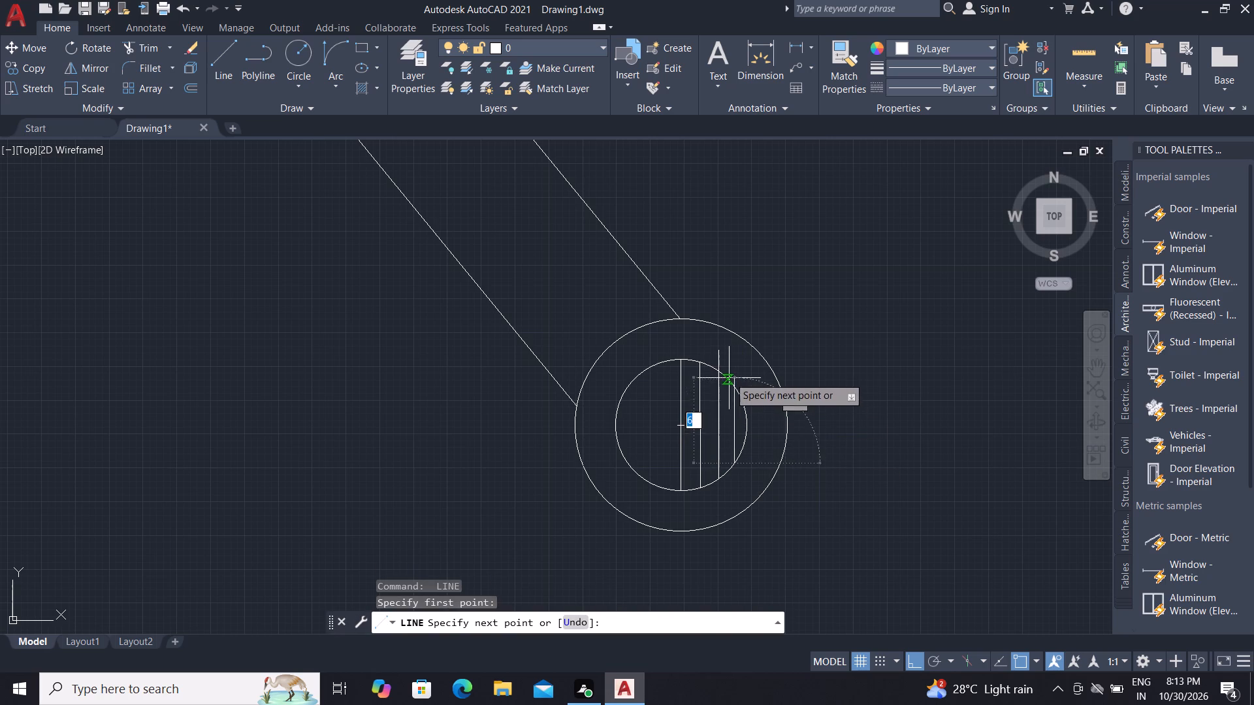
left_click(733, 358)
key("Escape")
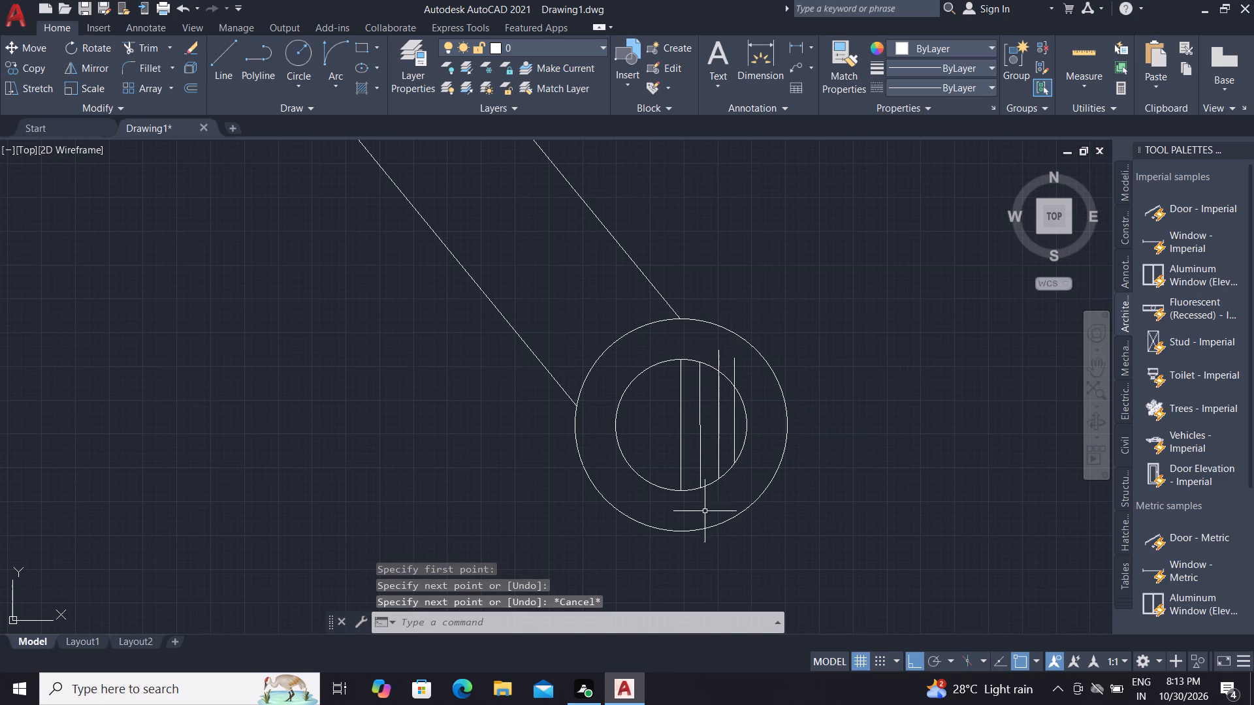
Trim the upper ends of the two rightmost vertical lines that project past the inner circle.
key("t")
key("r")
key("space")
scroll(717, 353, "up", 3)
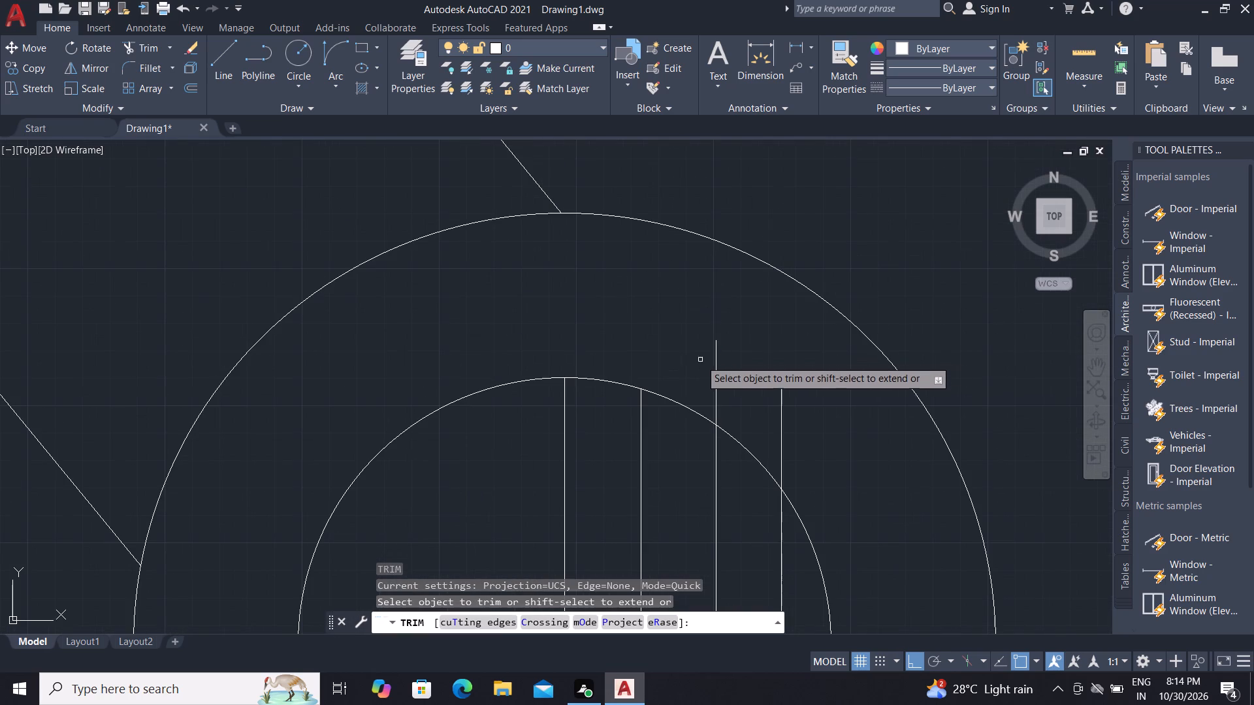
left_click(700, 360)
left_click(804, 428)
key("Escape")
Draw a vertical line about 10 long across the inner circle, just left of its diameter line.
scroll(786, 395, "down", 3)
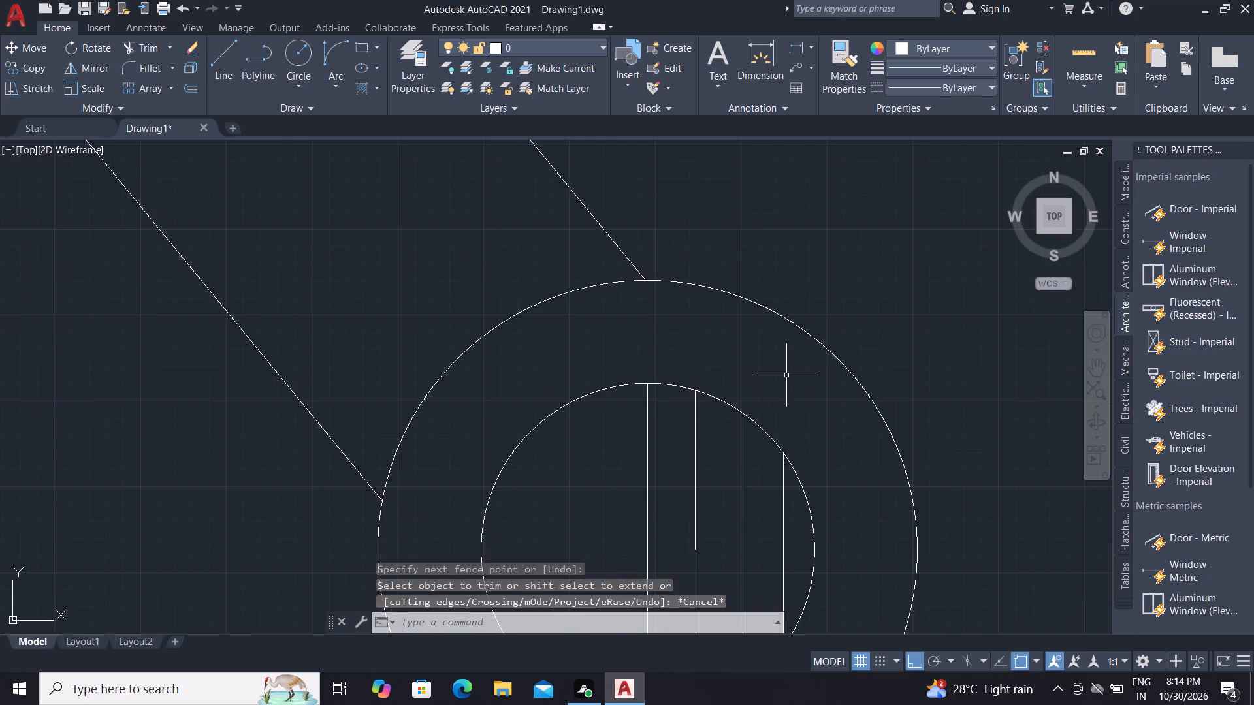
scroll(786, 375, "down", 2)
scroll(747, 451, "up", 2)
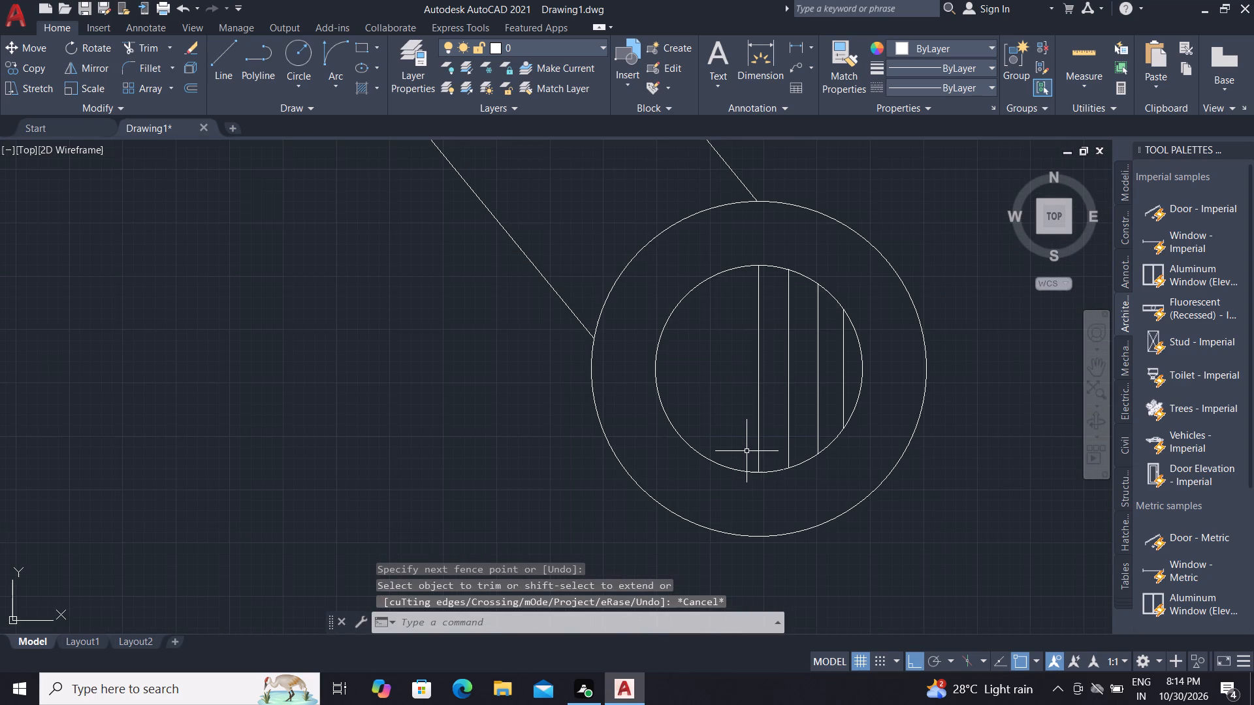
key("l")
key("space")
left_click(734, 471)
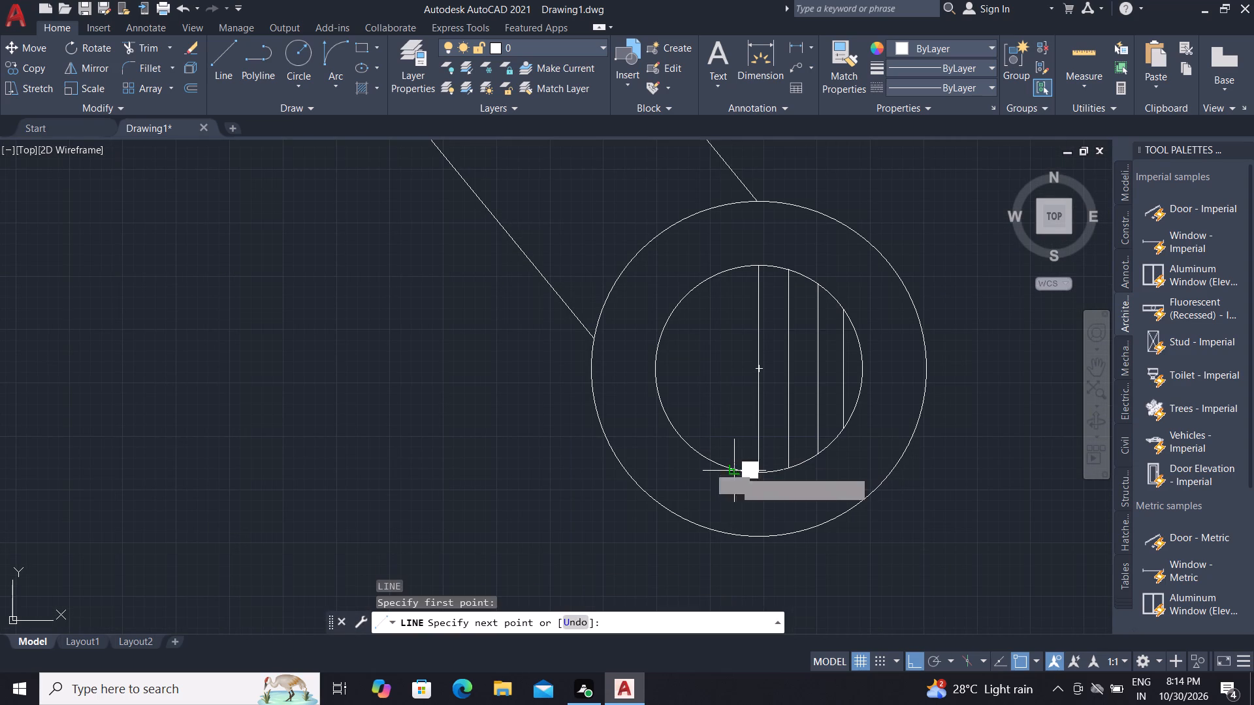
left_click(735, 266)
key("Escape")
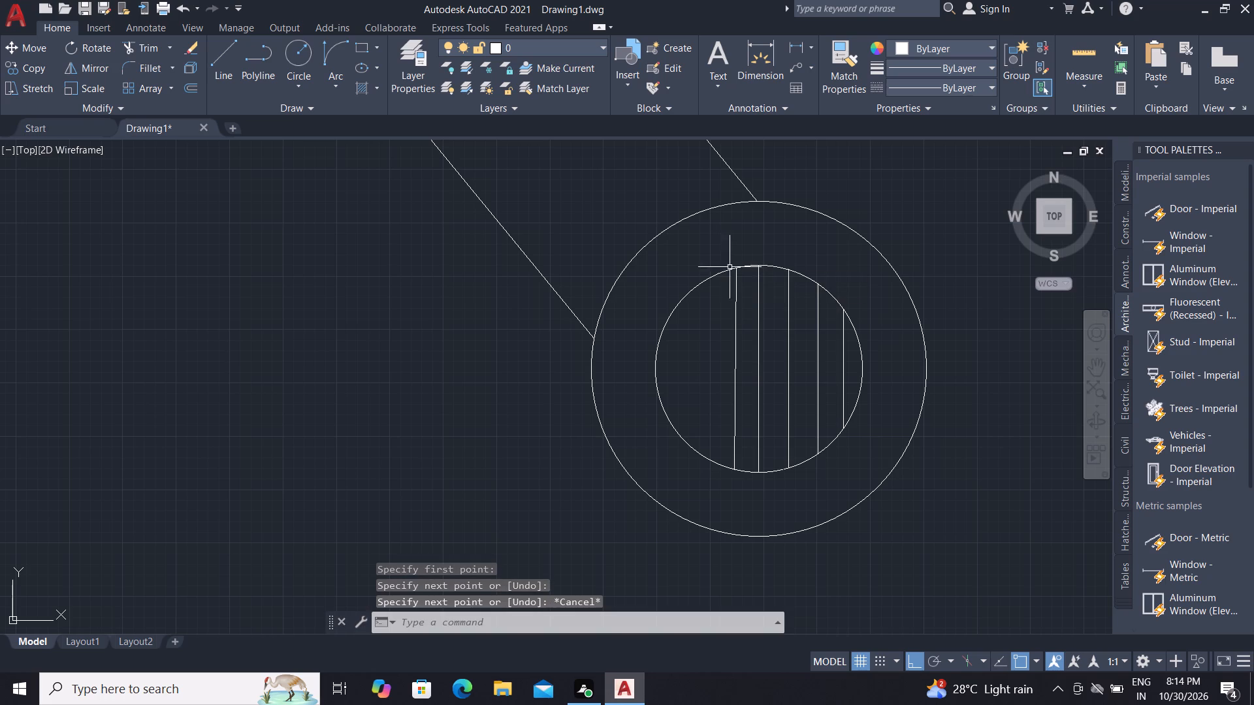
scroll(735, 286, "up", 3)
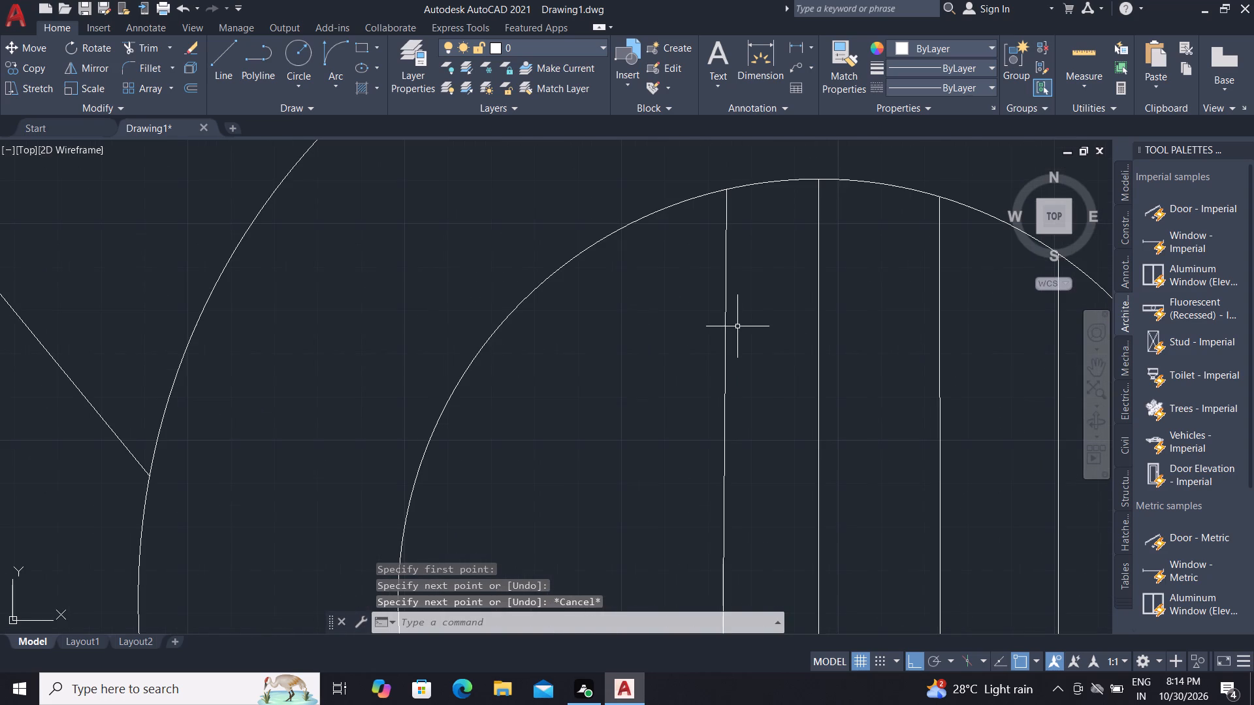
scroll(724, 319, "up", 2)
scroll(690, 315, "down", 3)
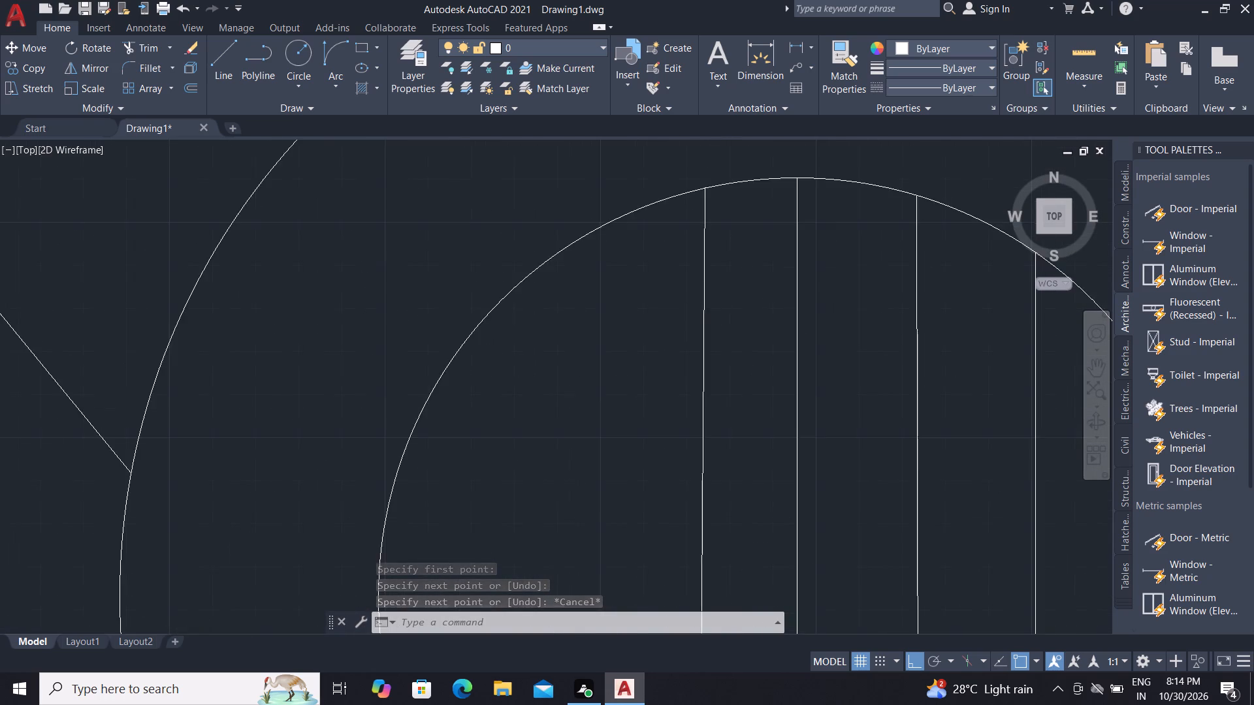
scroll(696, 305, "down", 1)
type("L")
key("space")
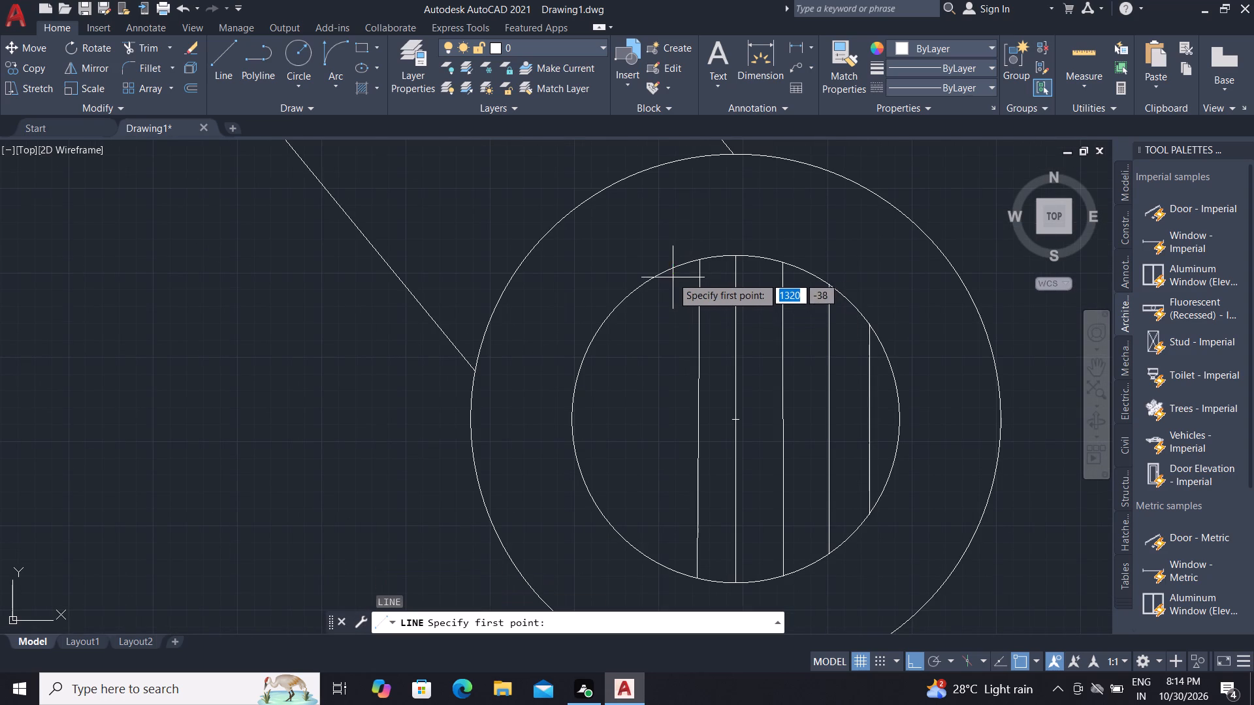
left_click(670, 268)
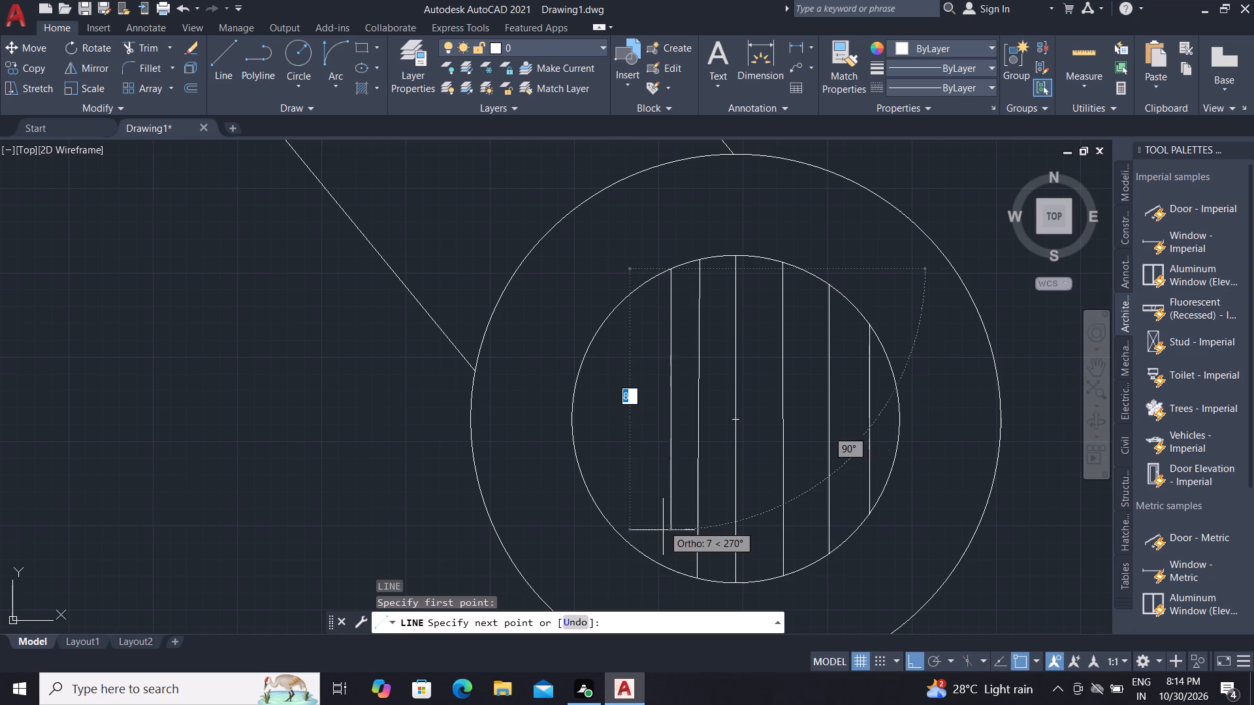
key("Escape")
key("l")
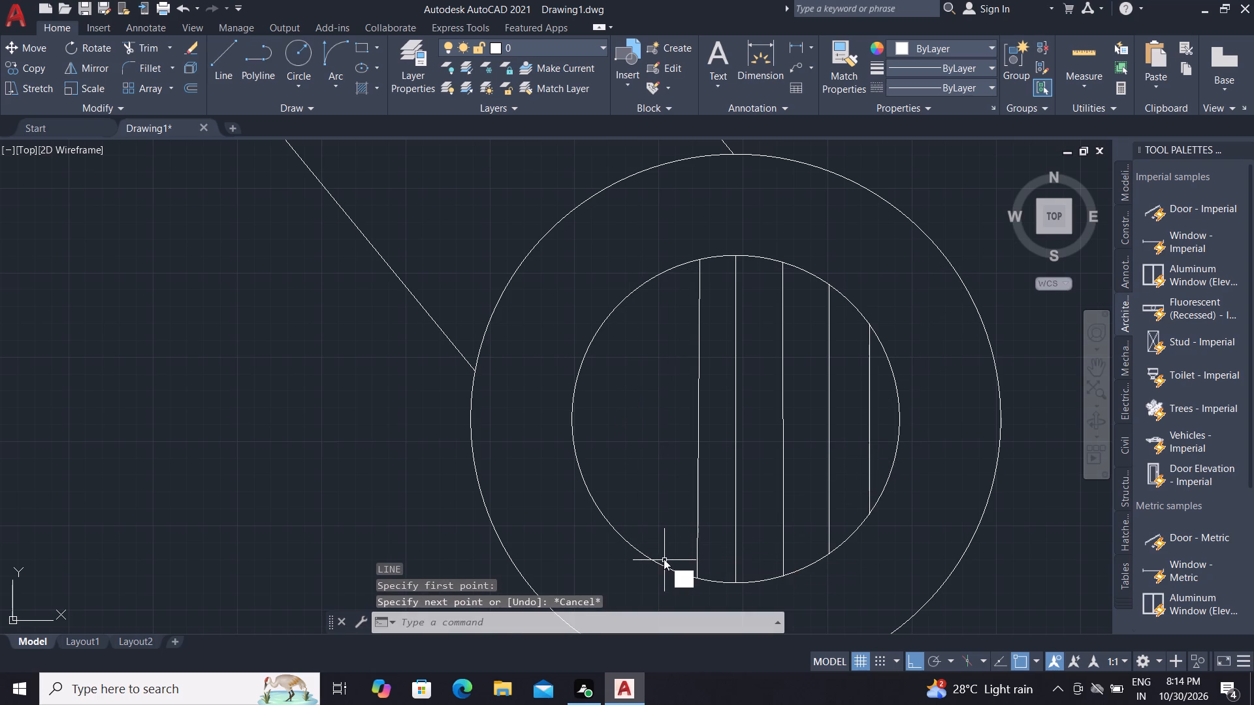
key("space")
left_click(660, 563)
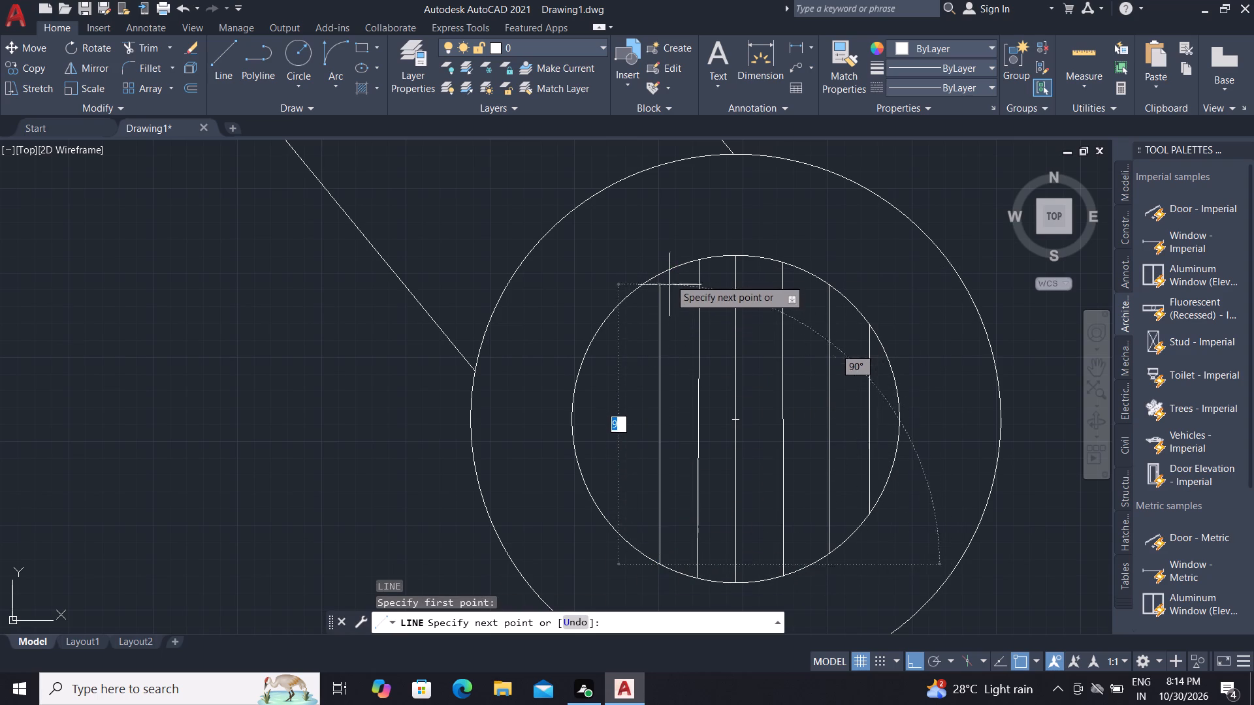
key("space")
Draw three more spaced vertical lines across the left part of the inner circle, ending each on the circle.
type("L")
key("space")
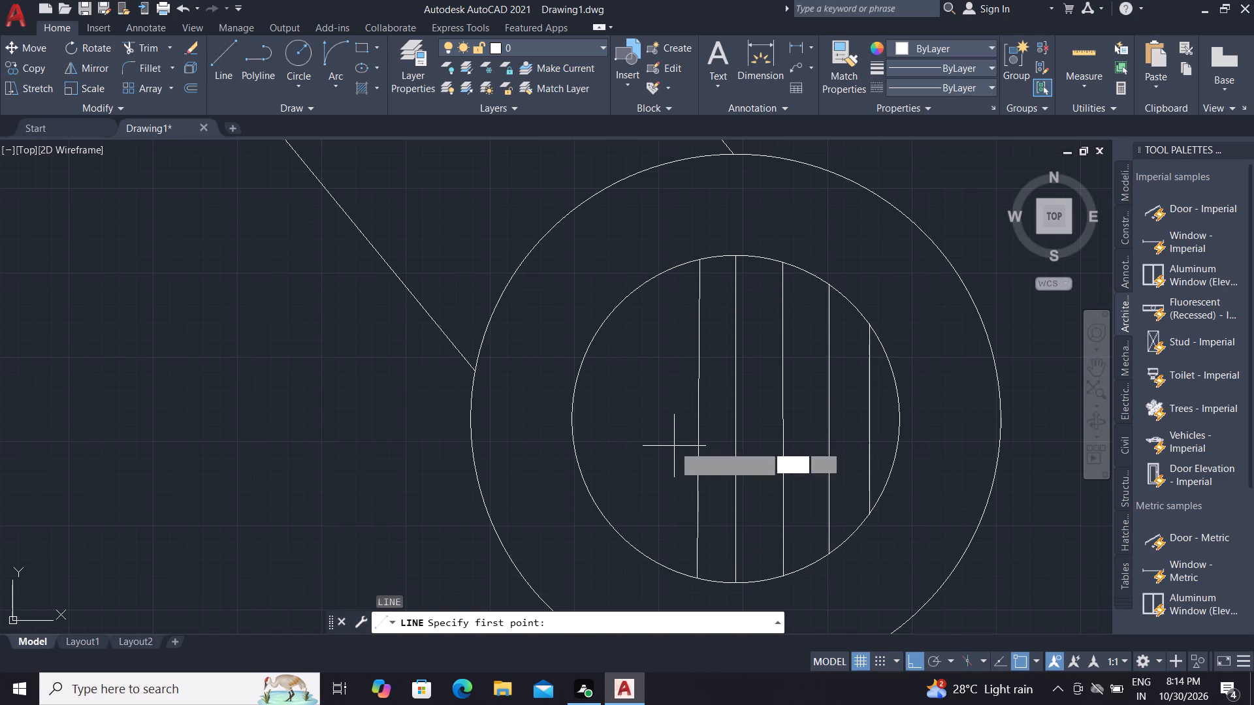
left_click(660, 569)
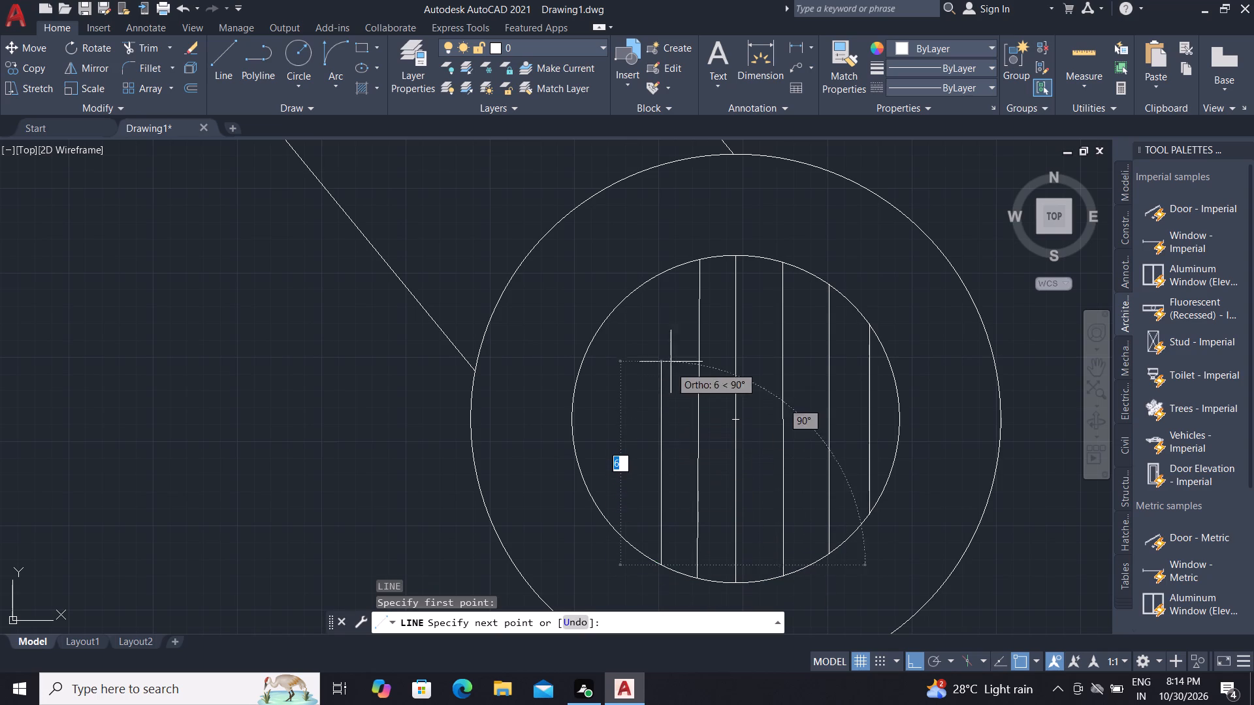
left_click(661, 271)
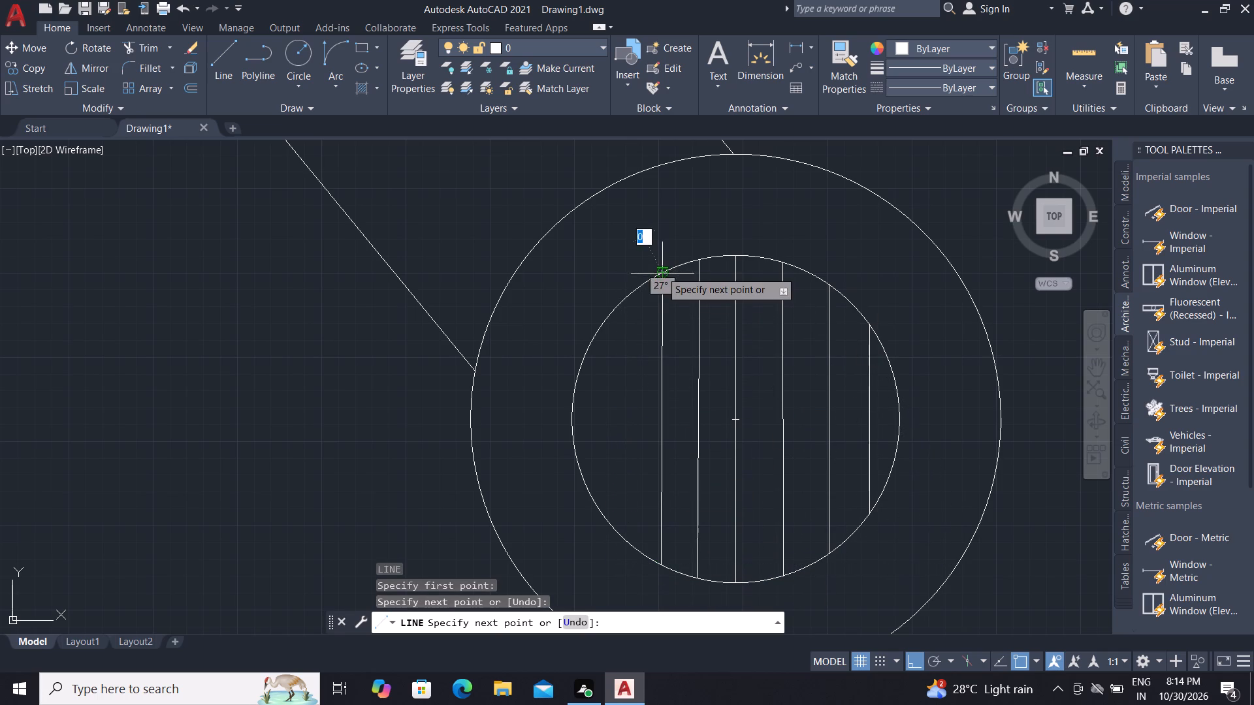
key("Escape")
key("space")
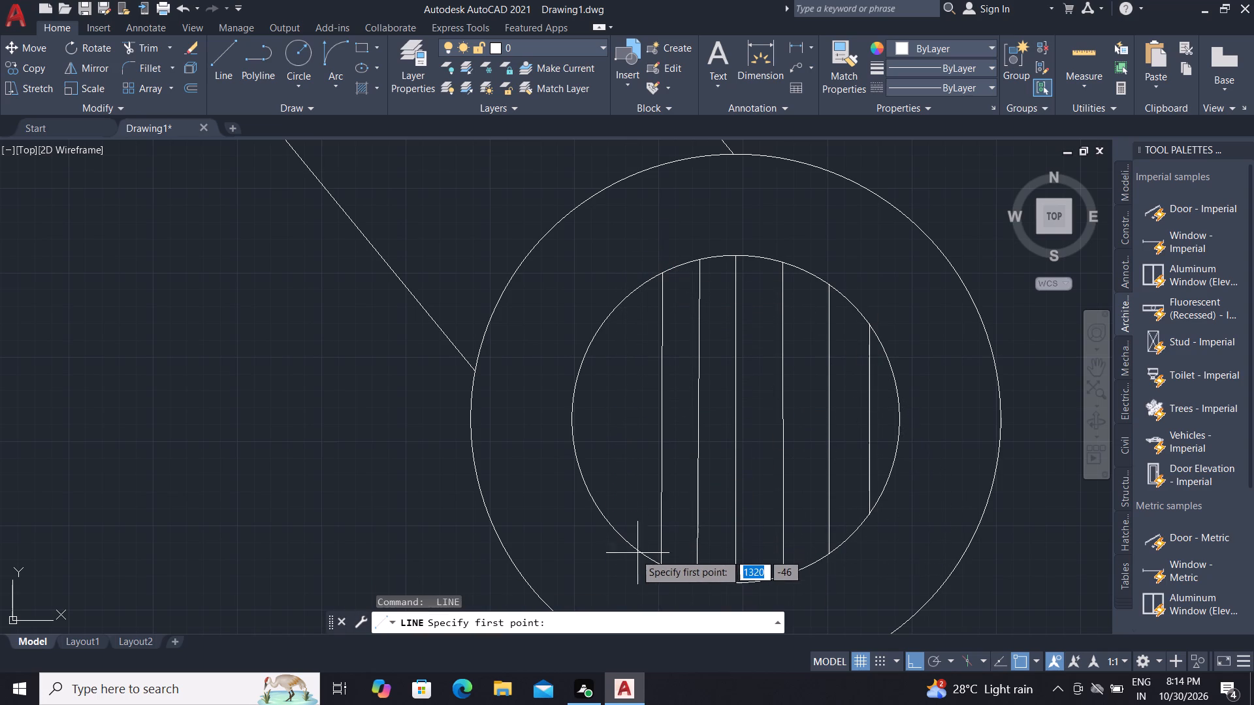
left_click(626, 543)
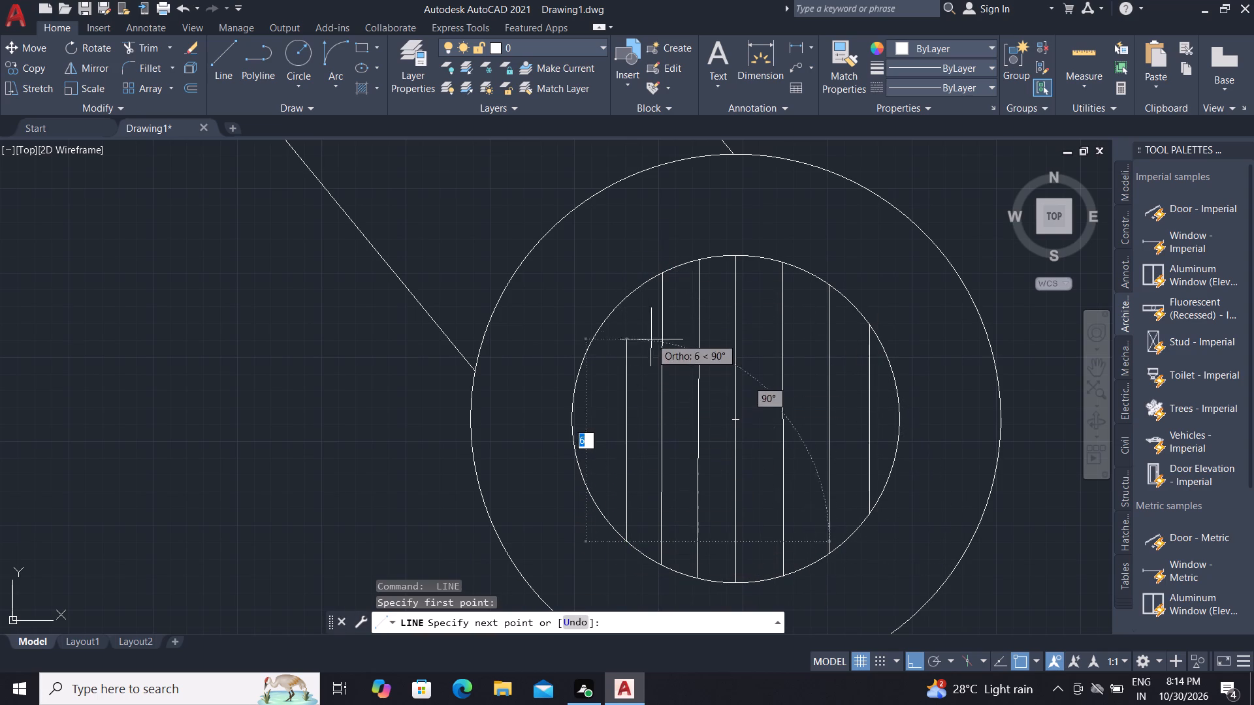
left_click(626, 301)
key("Escape")
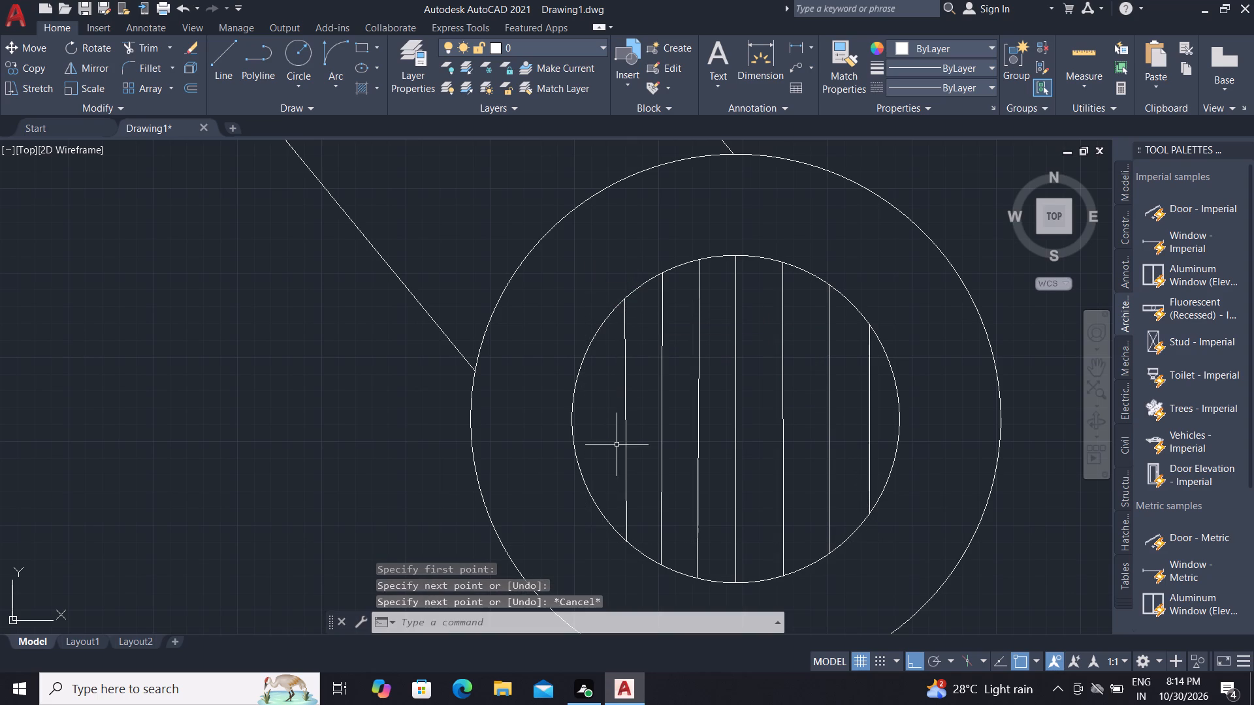
key("space")
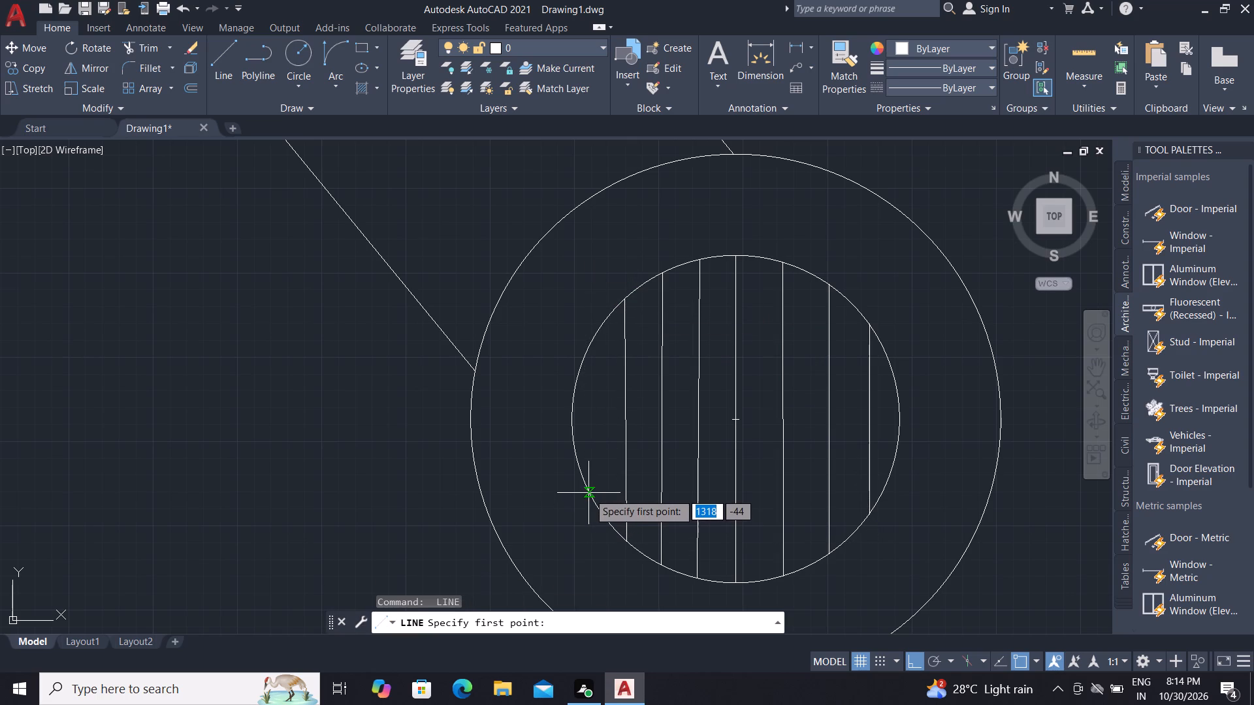
left_click(588, 490)
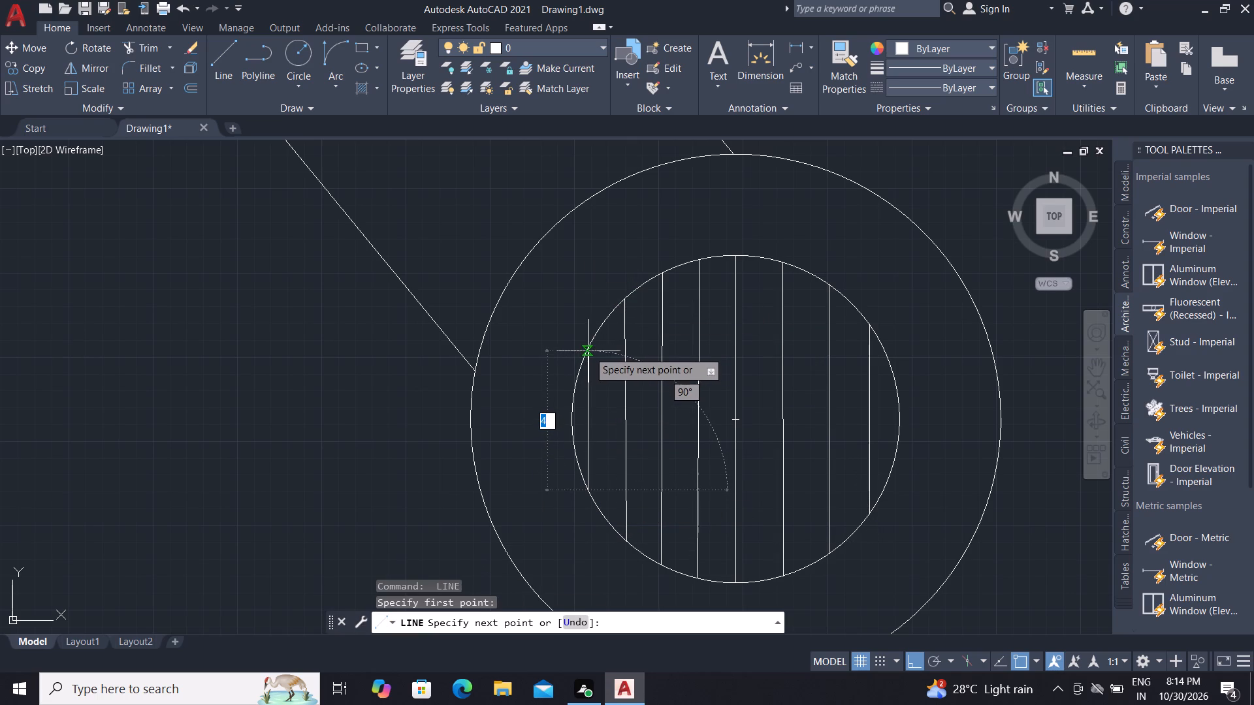
left_click(588, 351)
key("Escape")
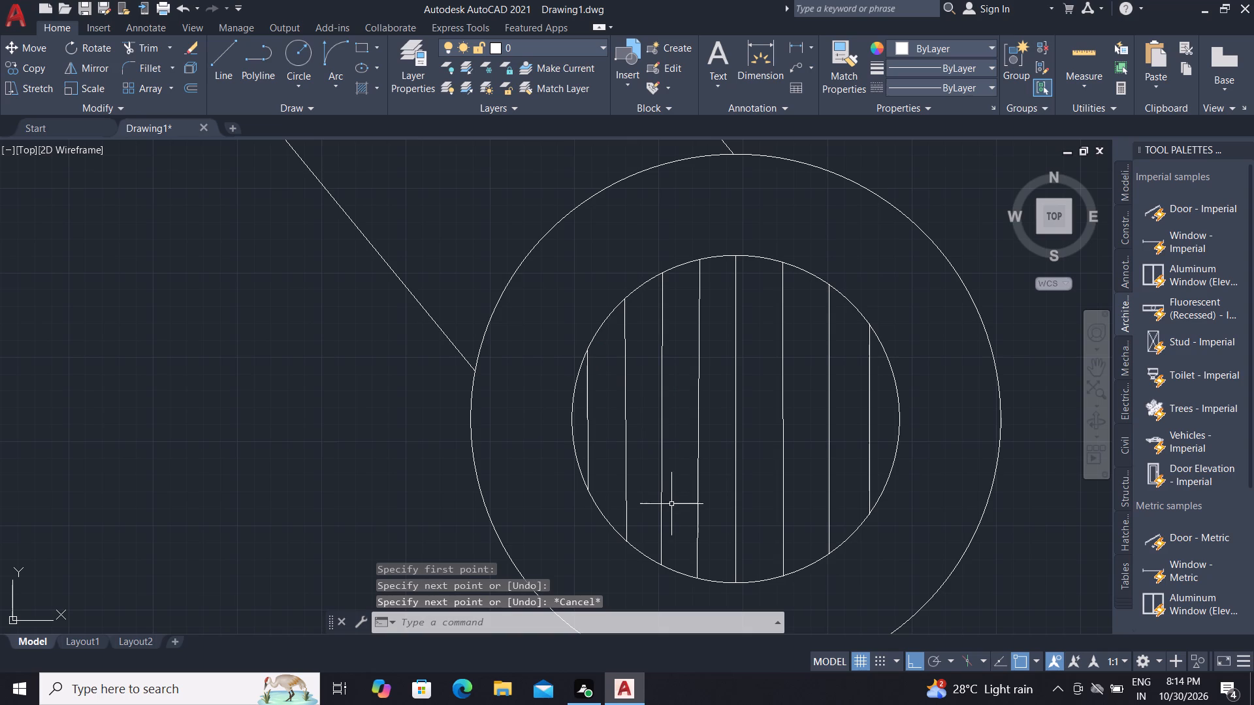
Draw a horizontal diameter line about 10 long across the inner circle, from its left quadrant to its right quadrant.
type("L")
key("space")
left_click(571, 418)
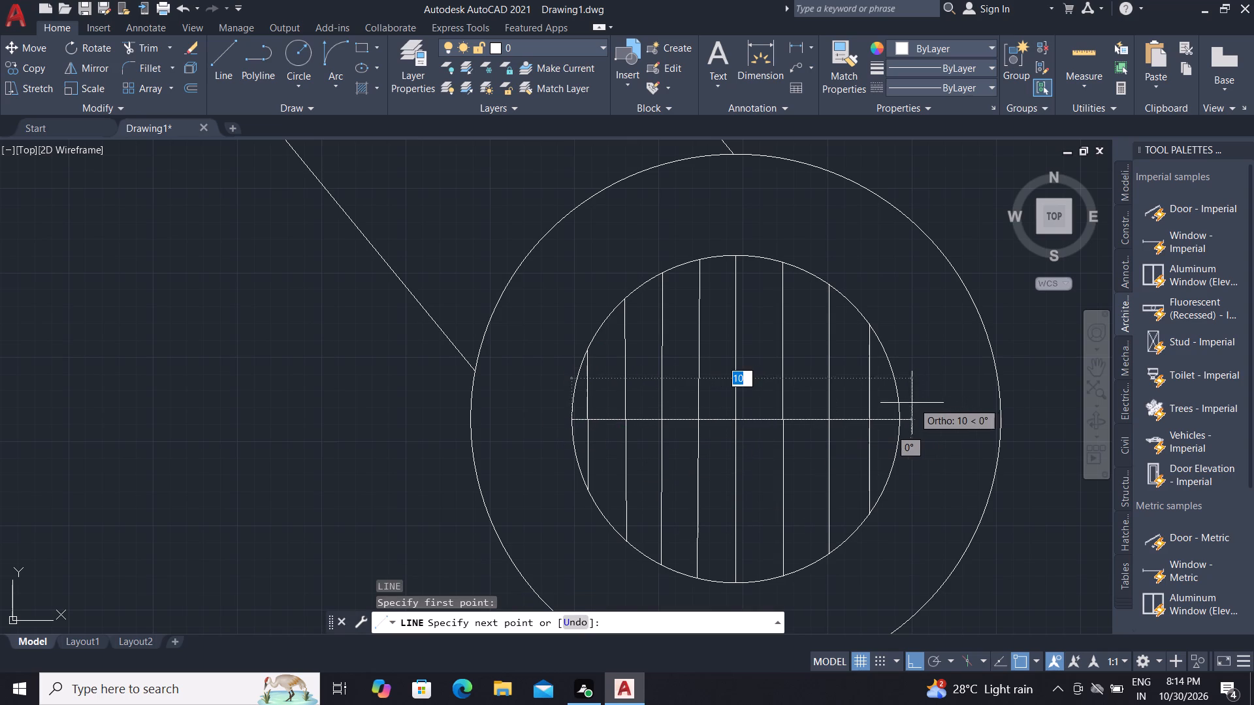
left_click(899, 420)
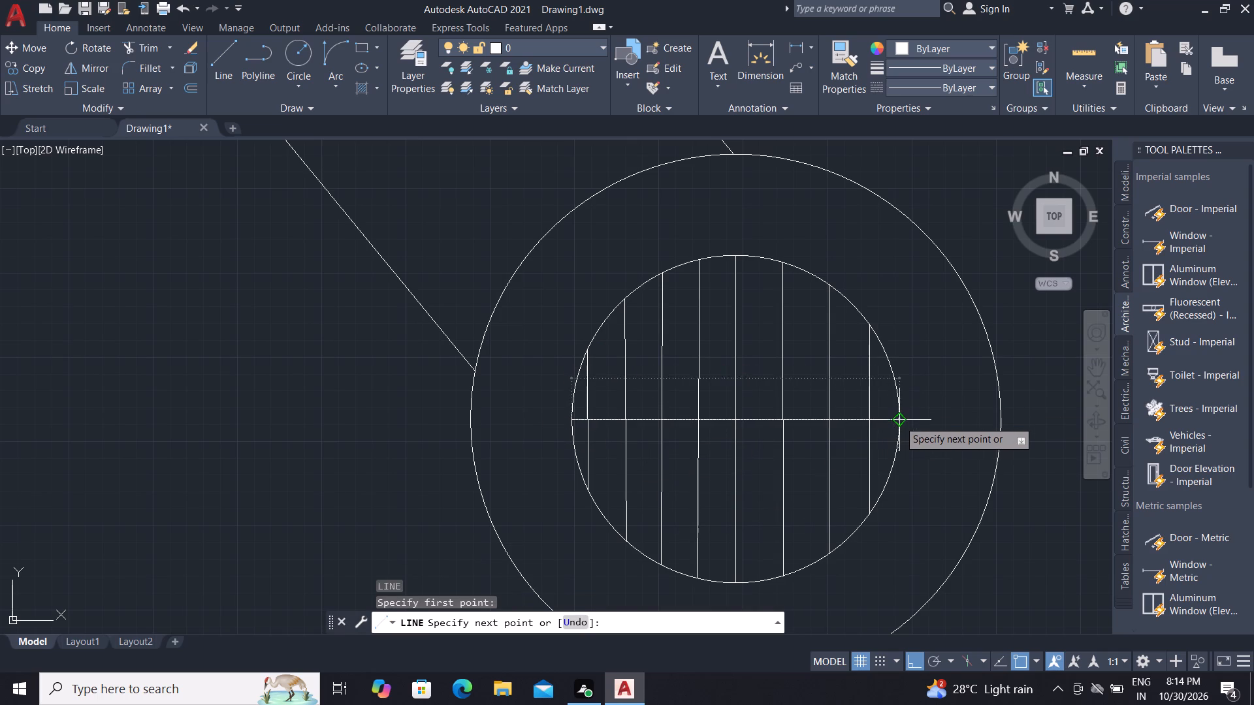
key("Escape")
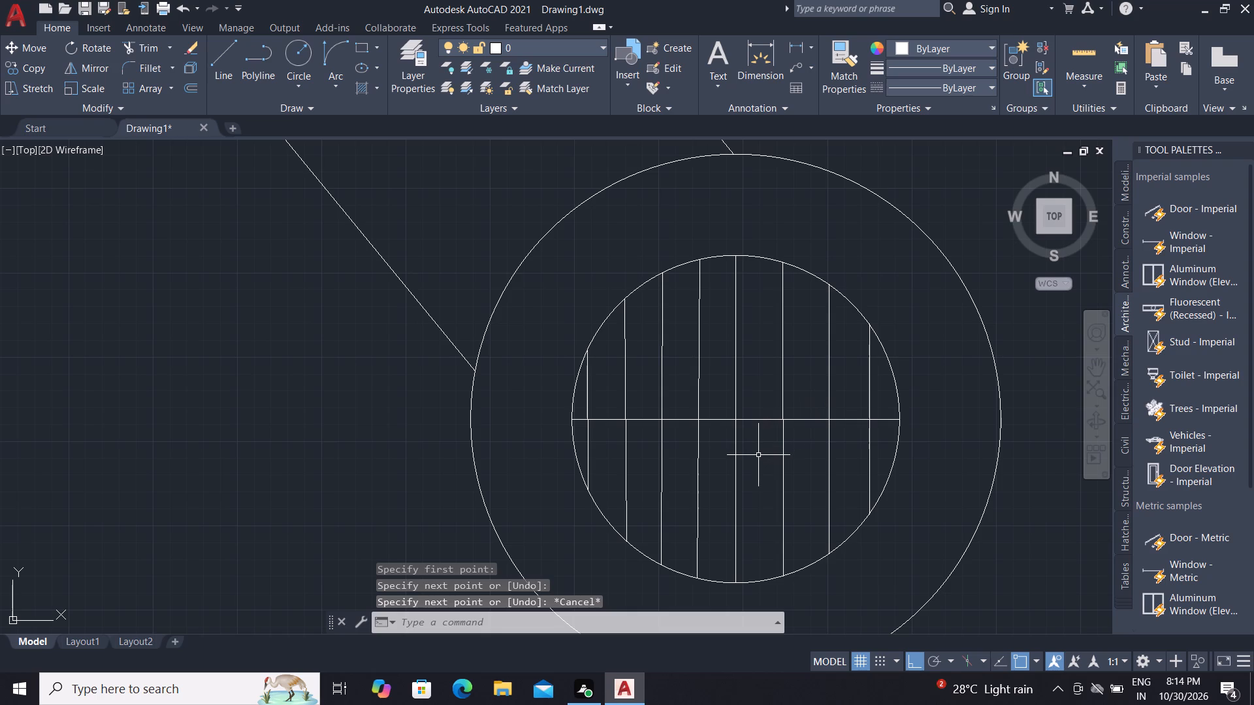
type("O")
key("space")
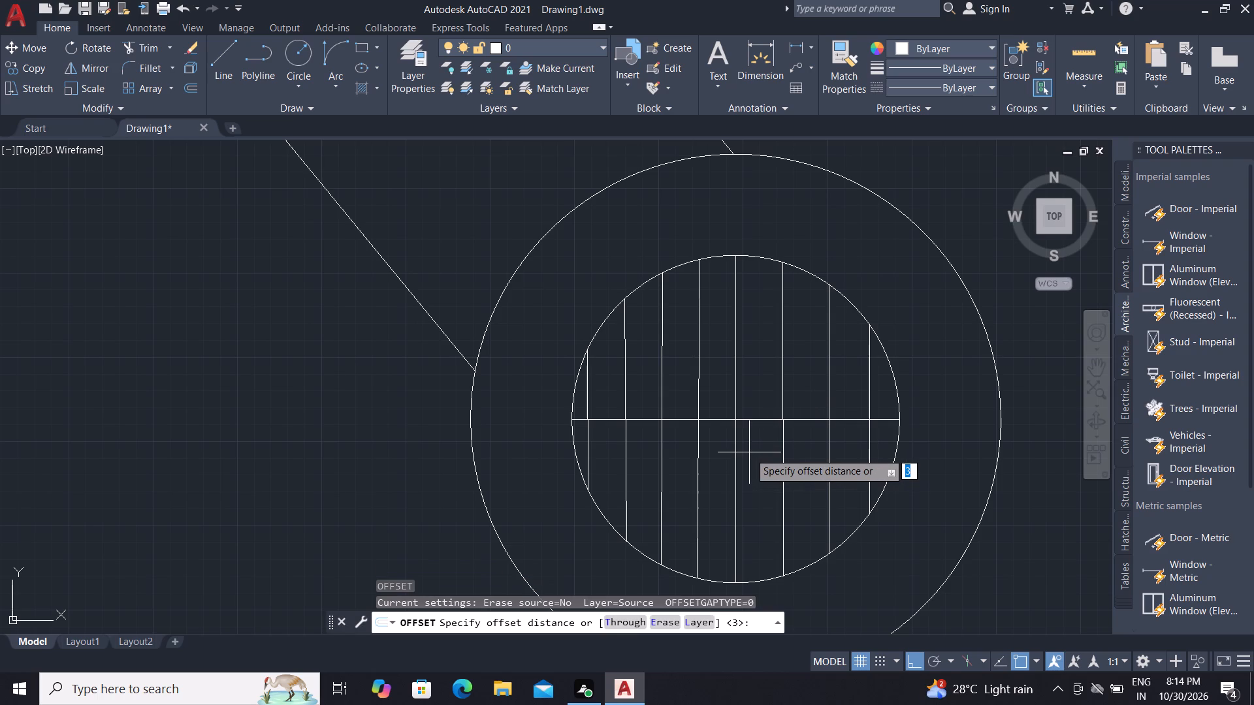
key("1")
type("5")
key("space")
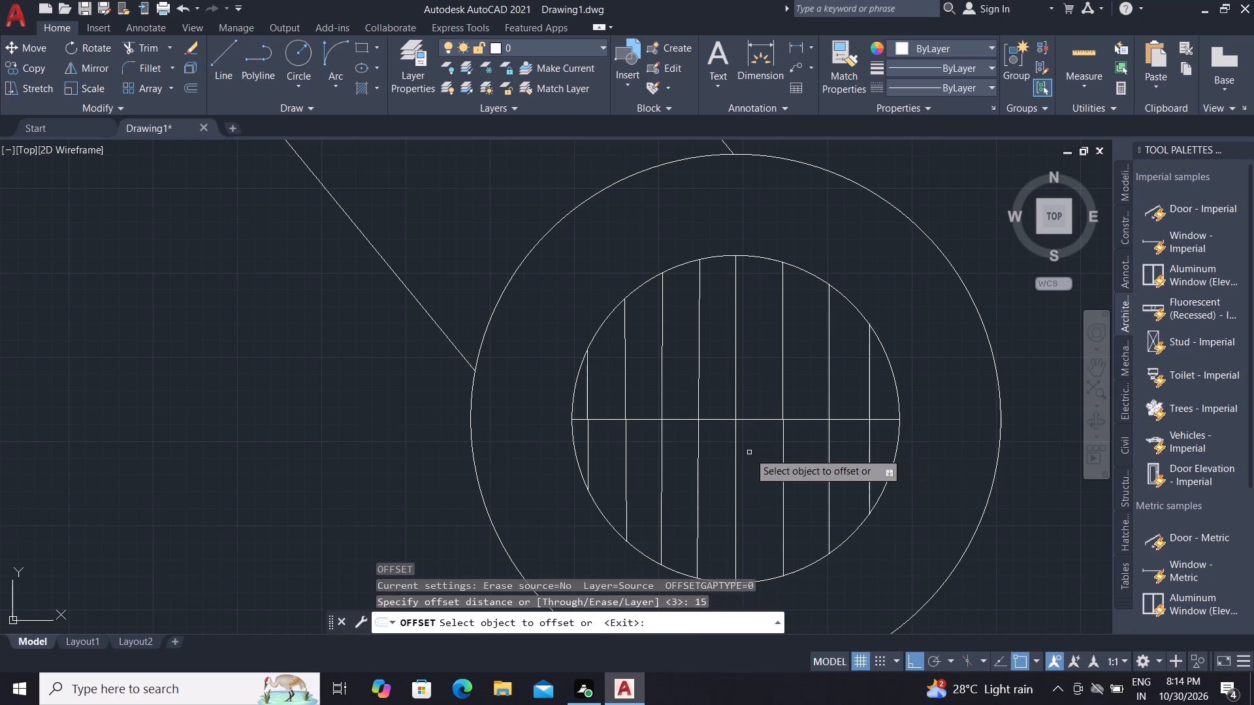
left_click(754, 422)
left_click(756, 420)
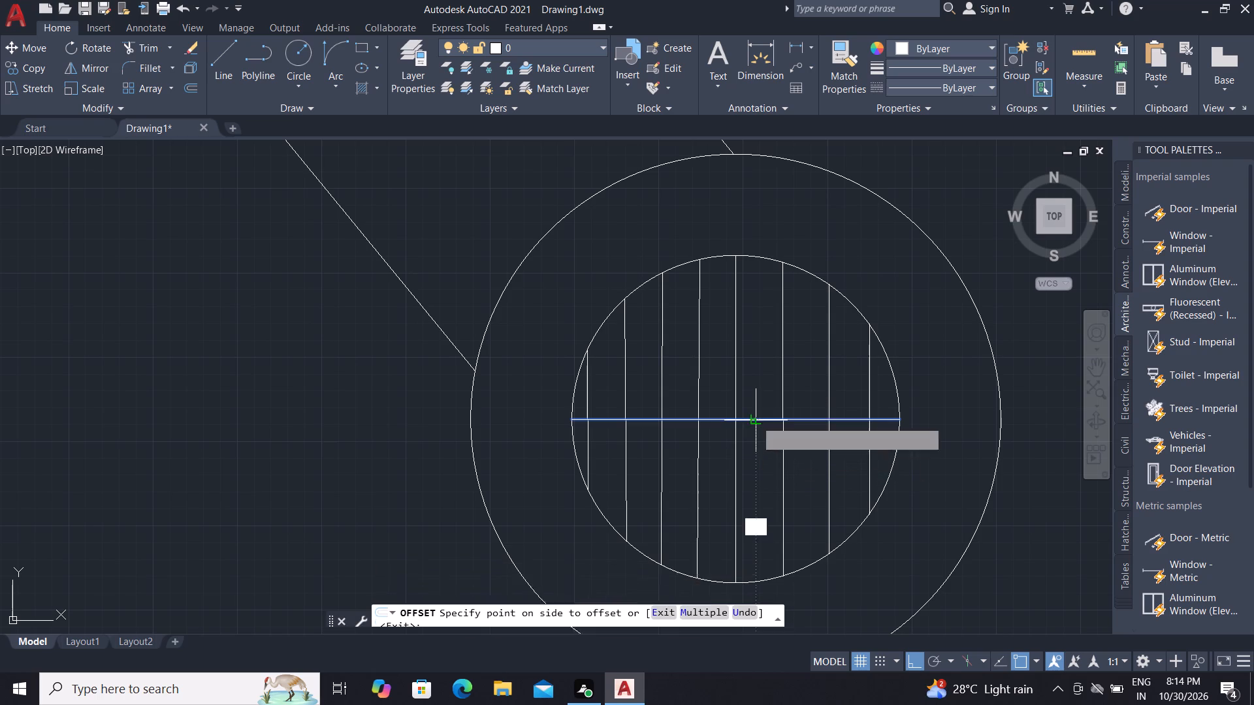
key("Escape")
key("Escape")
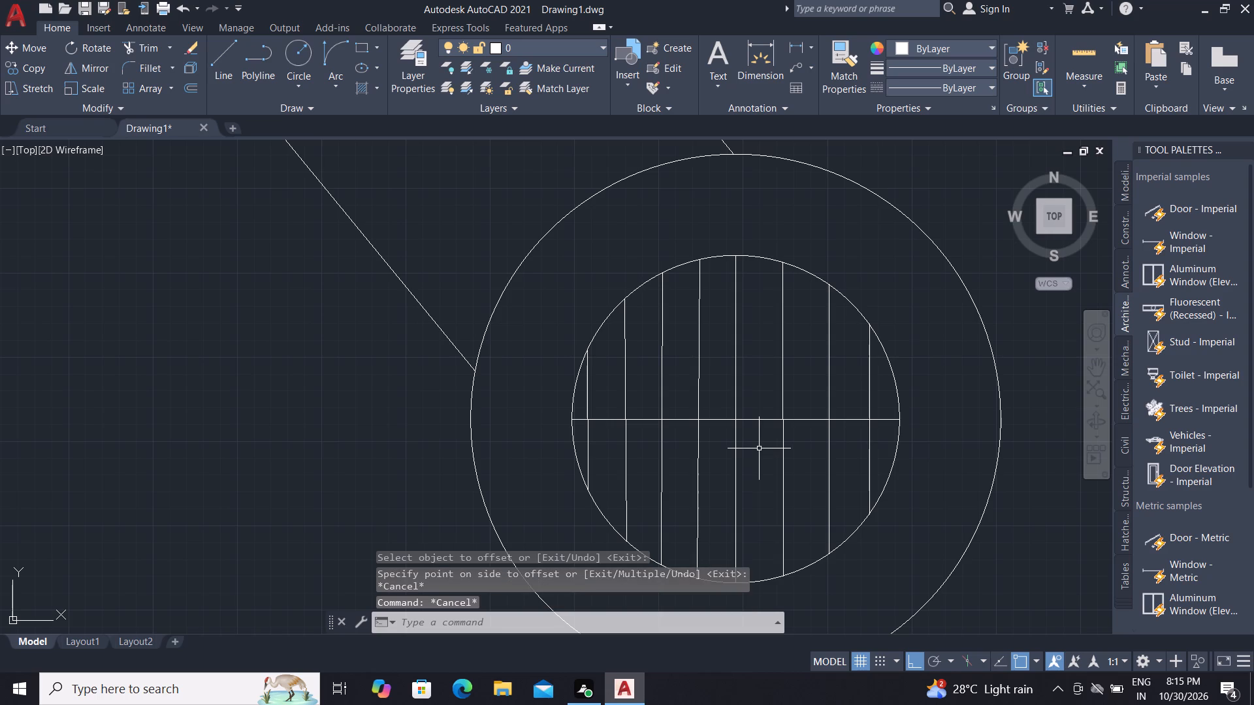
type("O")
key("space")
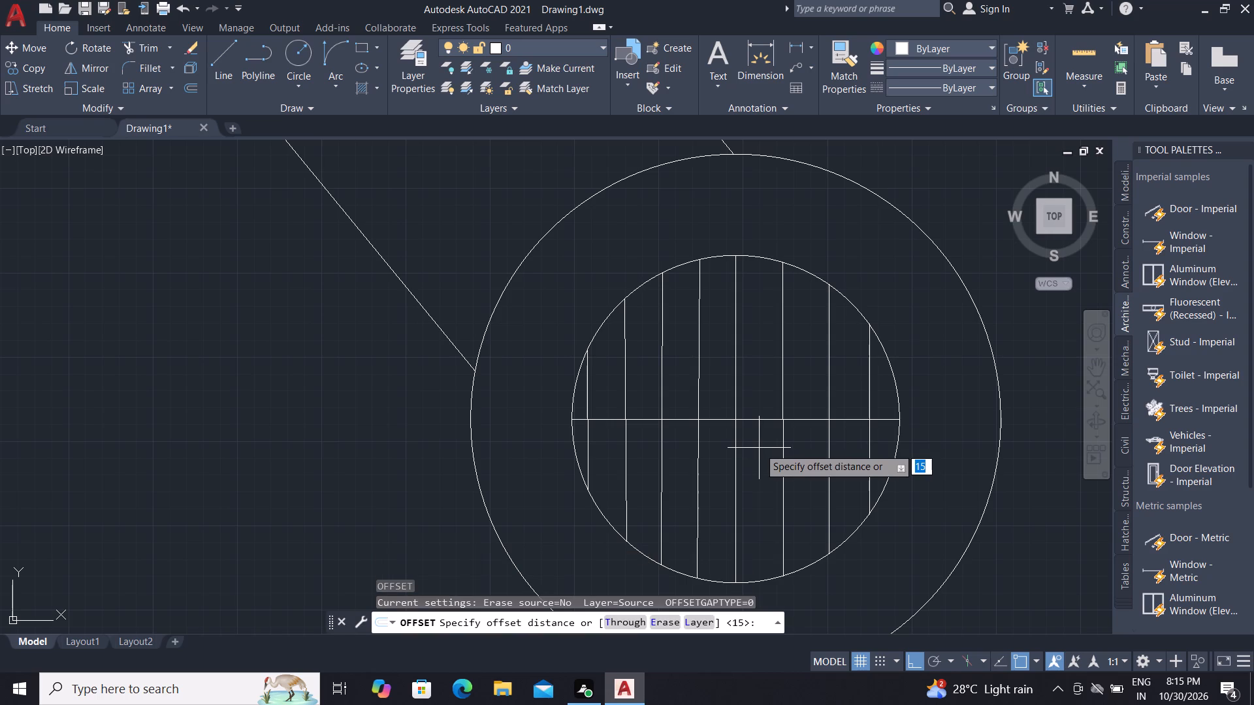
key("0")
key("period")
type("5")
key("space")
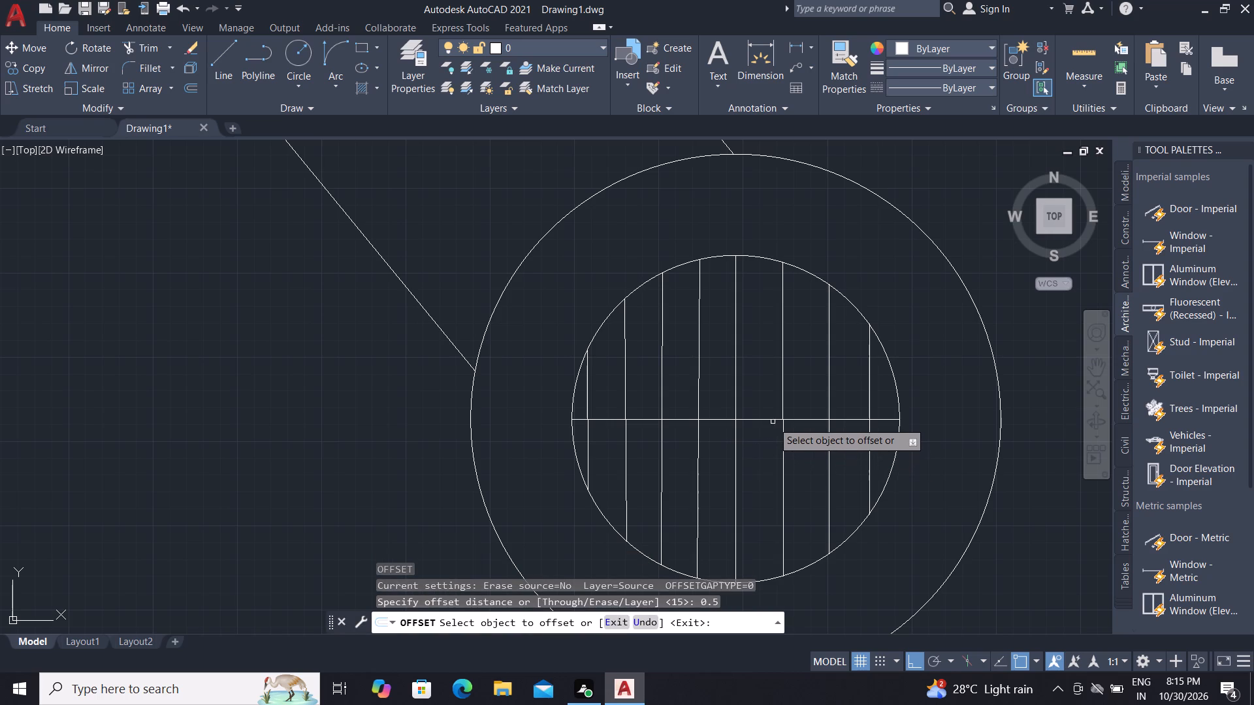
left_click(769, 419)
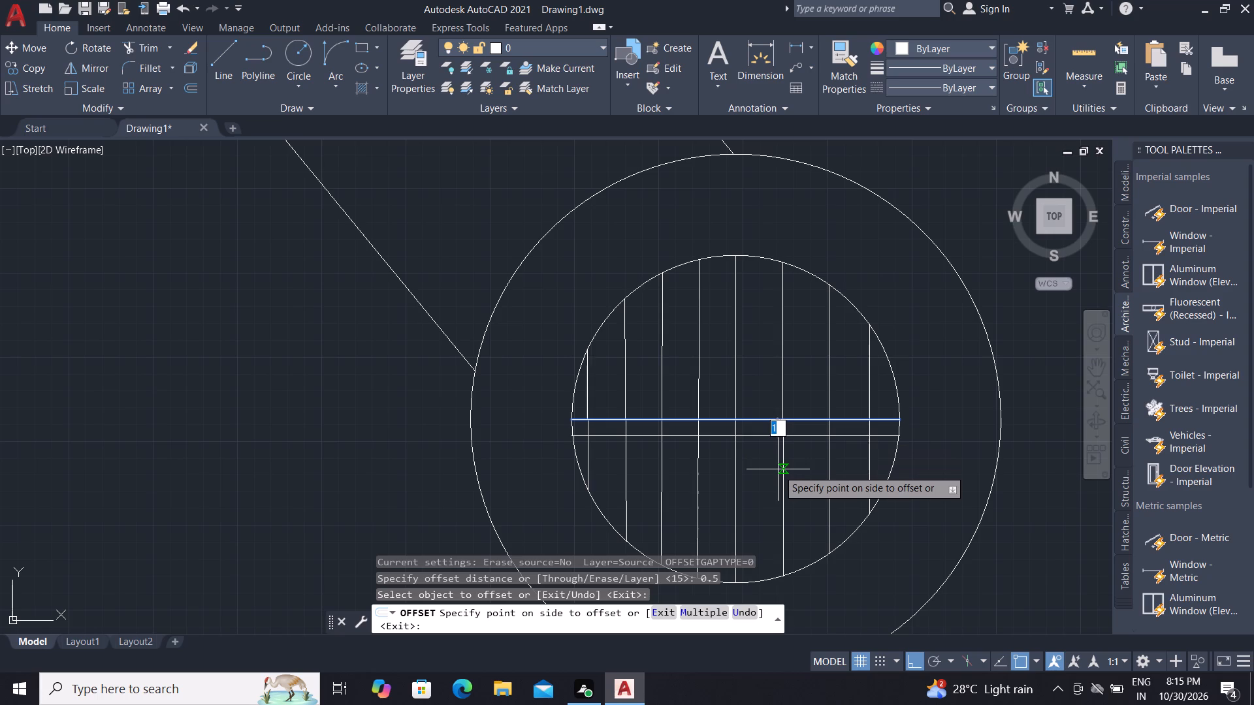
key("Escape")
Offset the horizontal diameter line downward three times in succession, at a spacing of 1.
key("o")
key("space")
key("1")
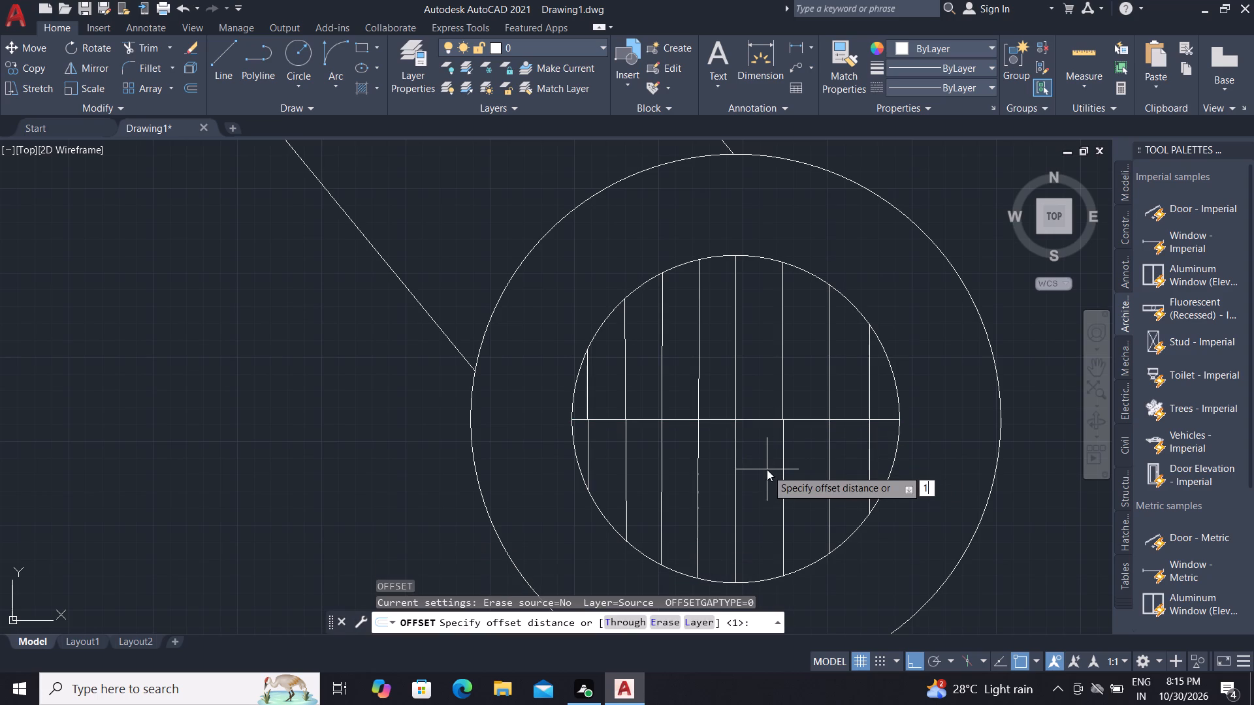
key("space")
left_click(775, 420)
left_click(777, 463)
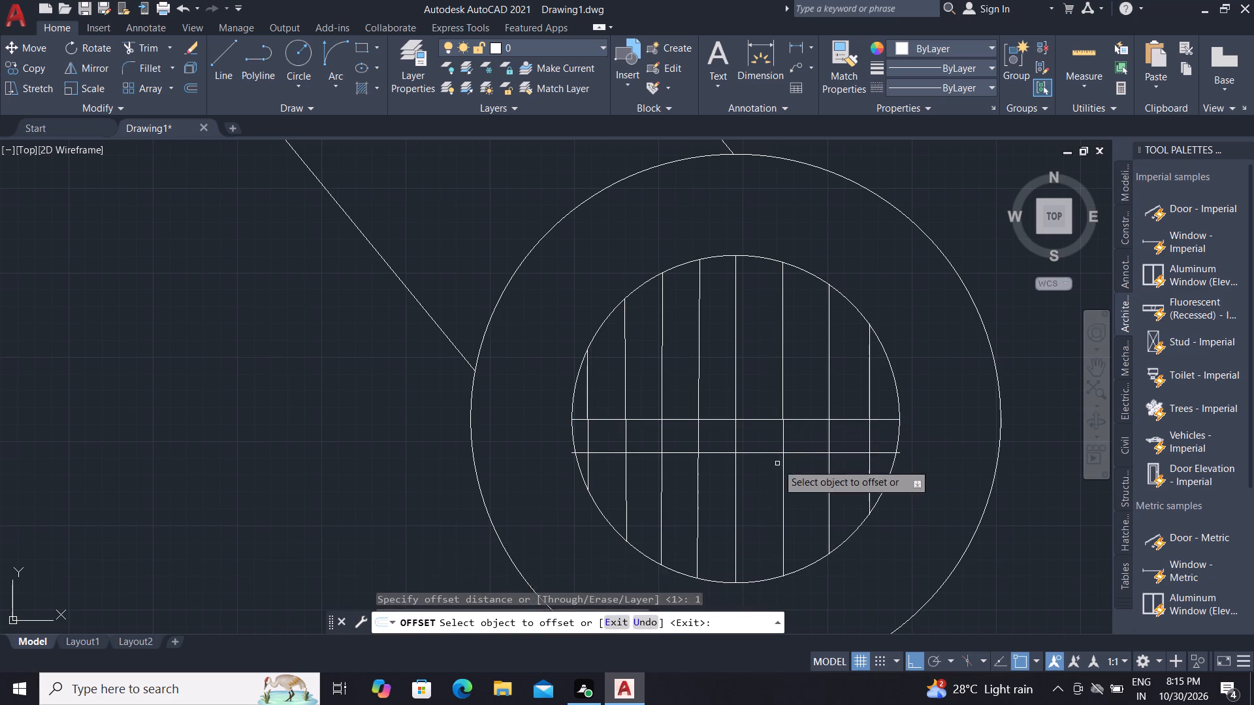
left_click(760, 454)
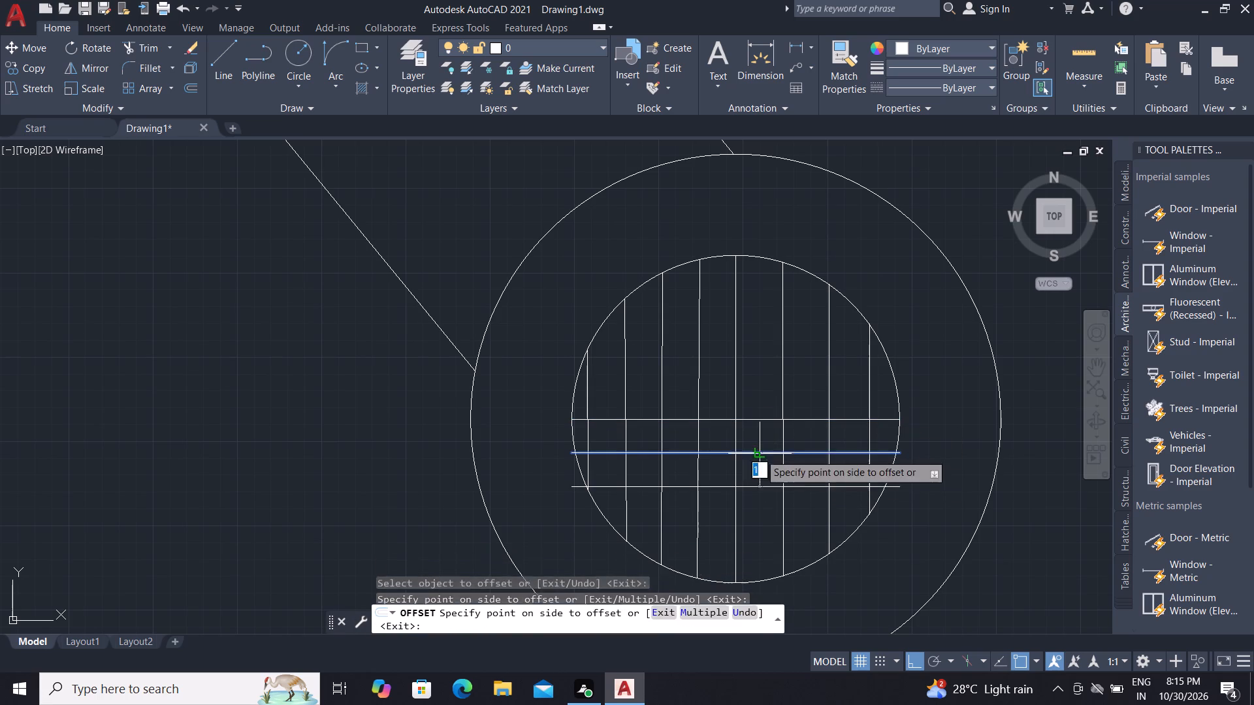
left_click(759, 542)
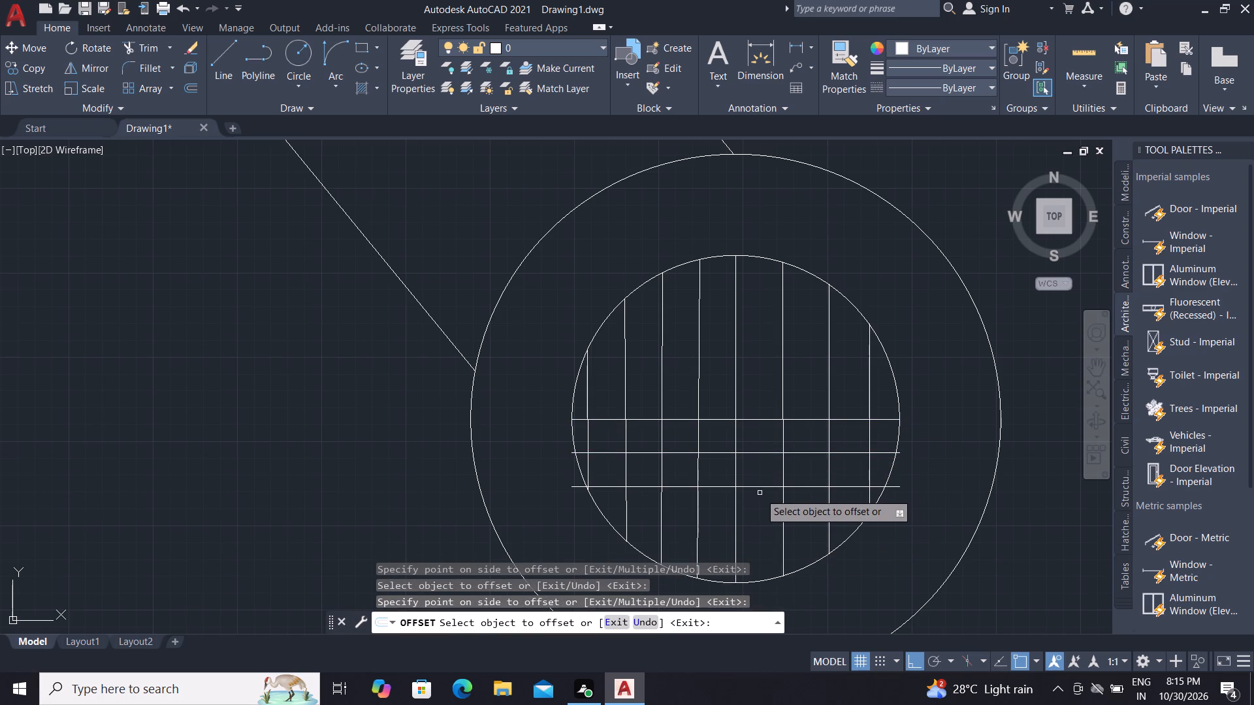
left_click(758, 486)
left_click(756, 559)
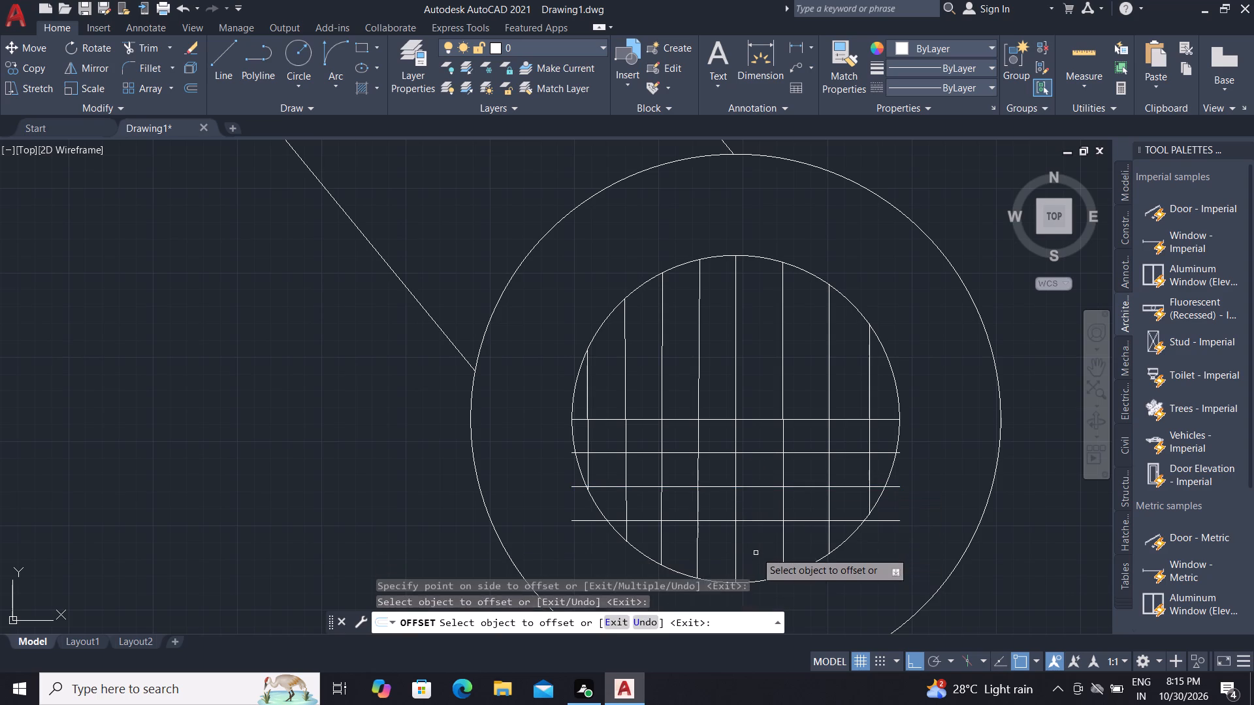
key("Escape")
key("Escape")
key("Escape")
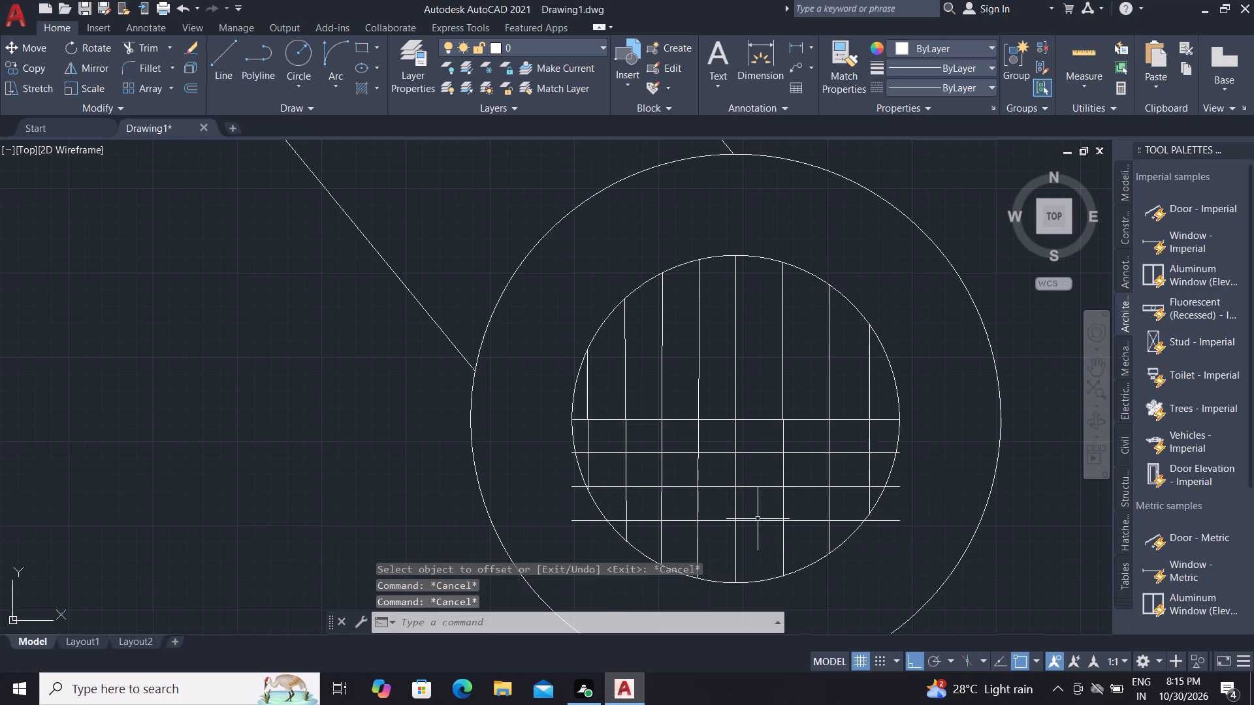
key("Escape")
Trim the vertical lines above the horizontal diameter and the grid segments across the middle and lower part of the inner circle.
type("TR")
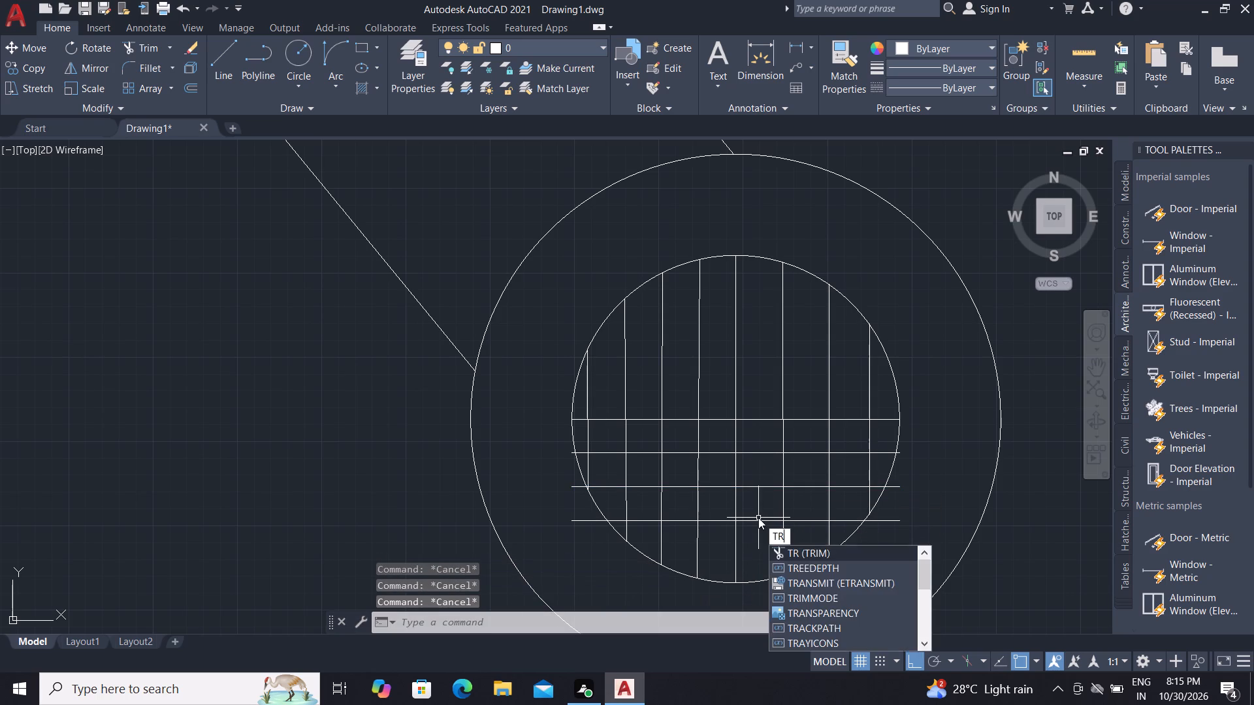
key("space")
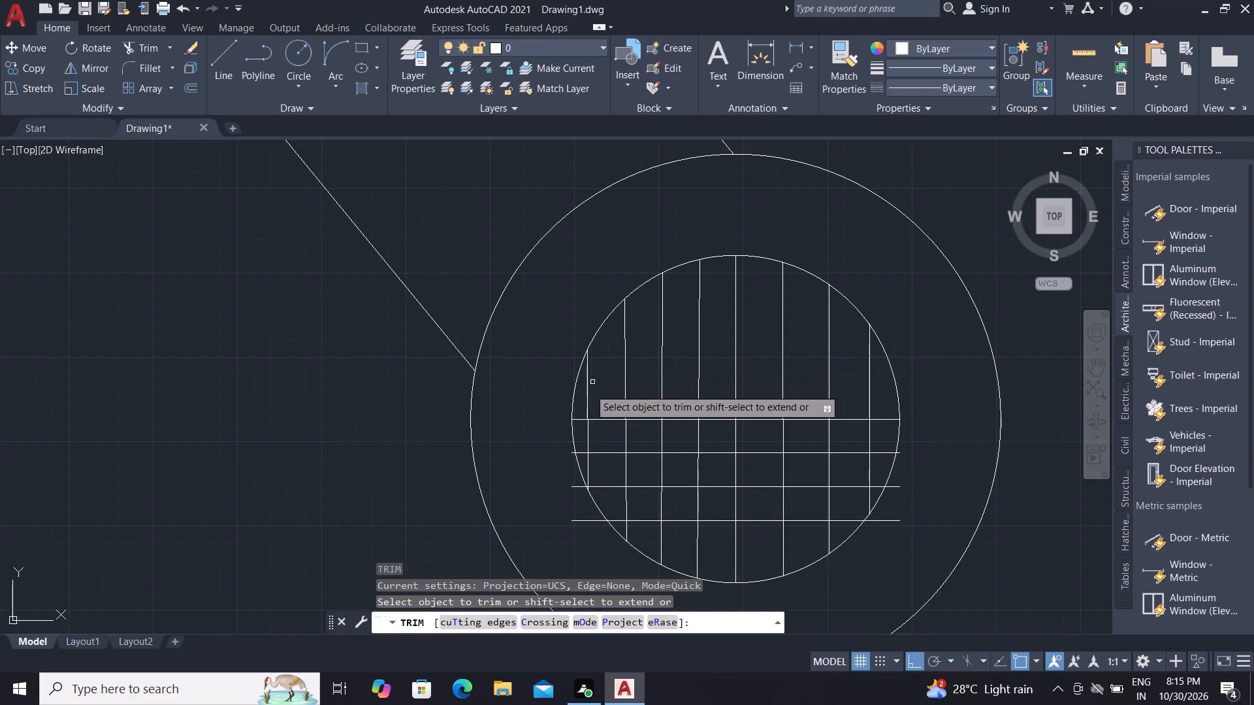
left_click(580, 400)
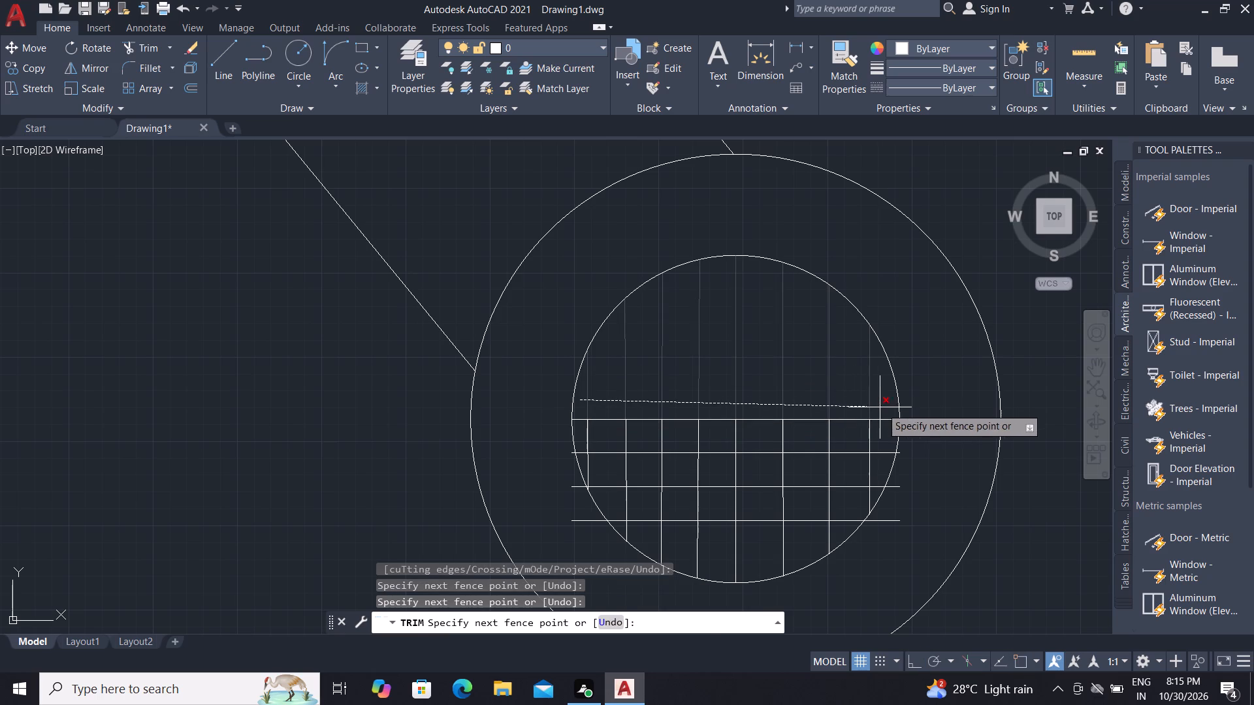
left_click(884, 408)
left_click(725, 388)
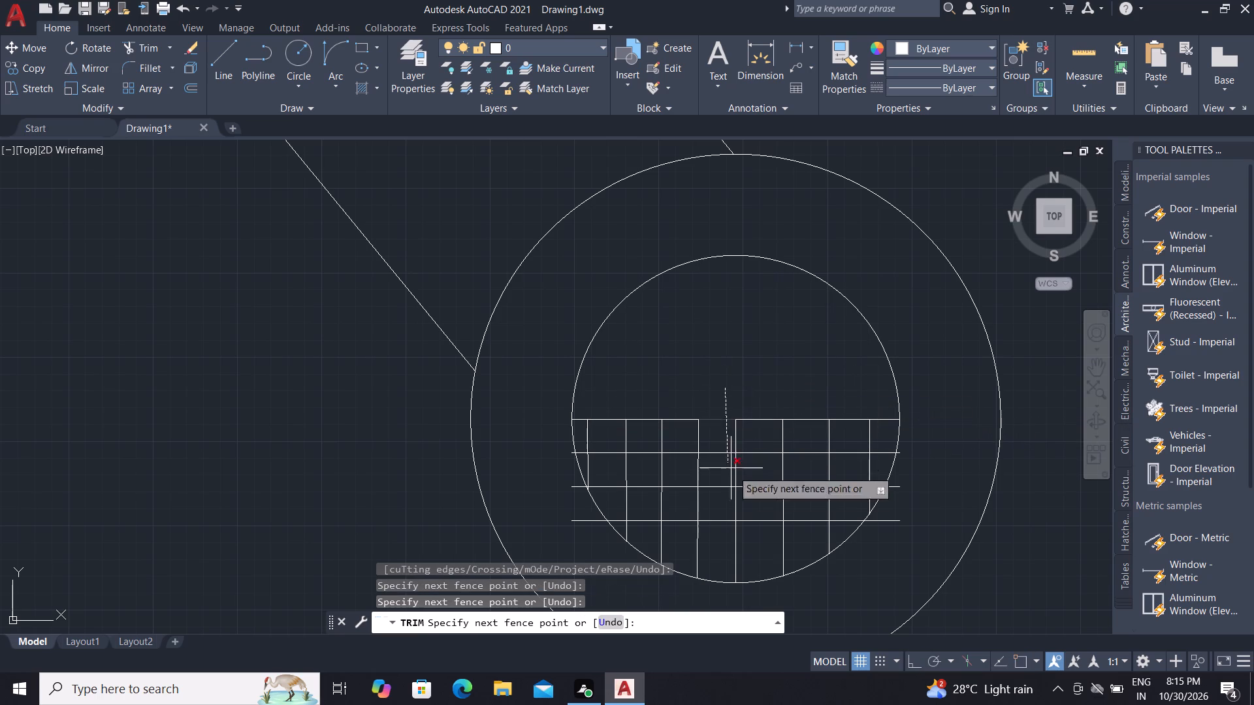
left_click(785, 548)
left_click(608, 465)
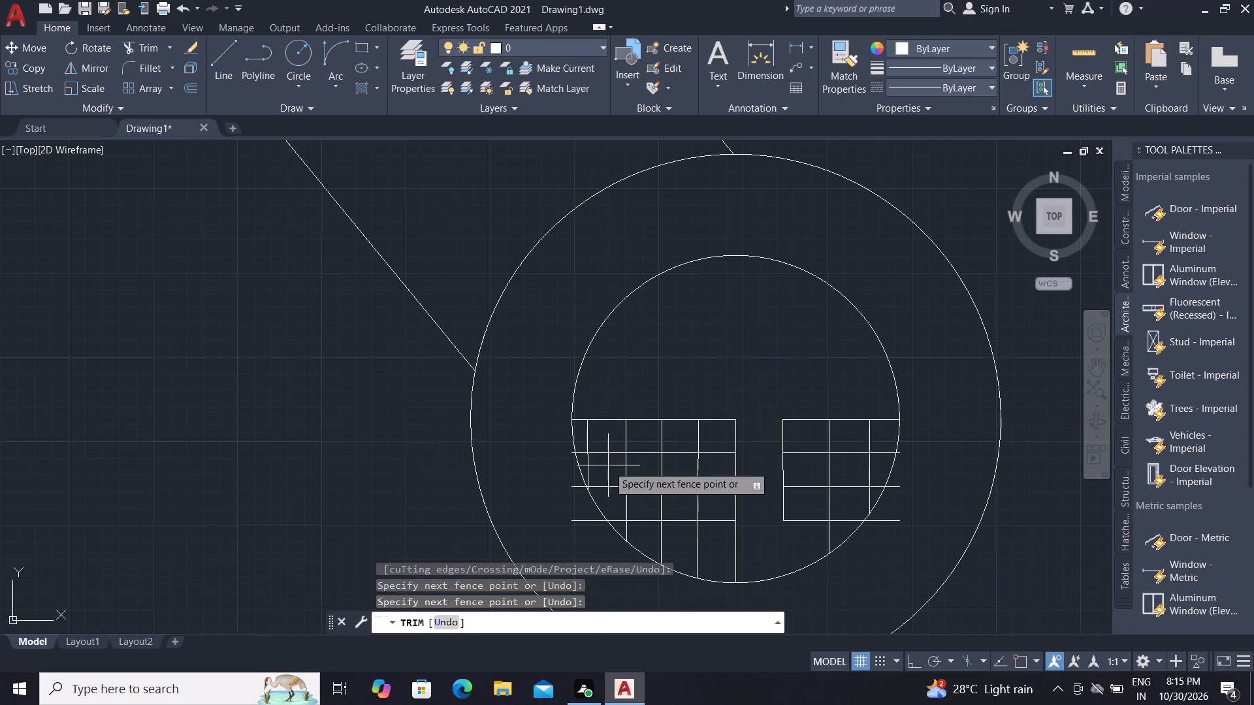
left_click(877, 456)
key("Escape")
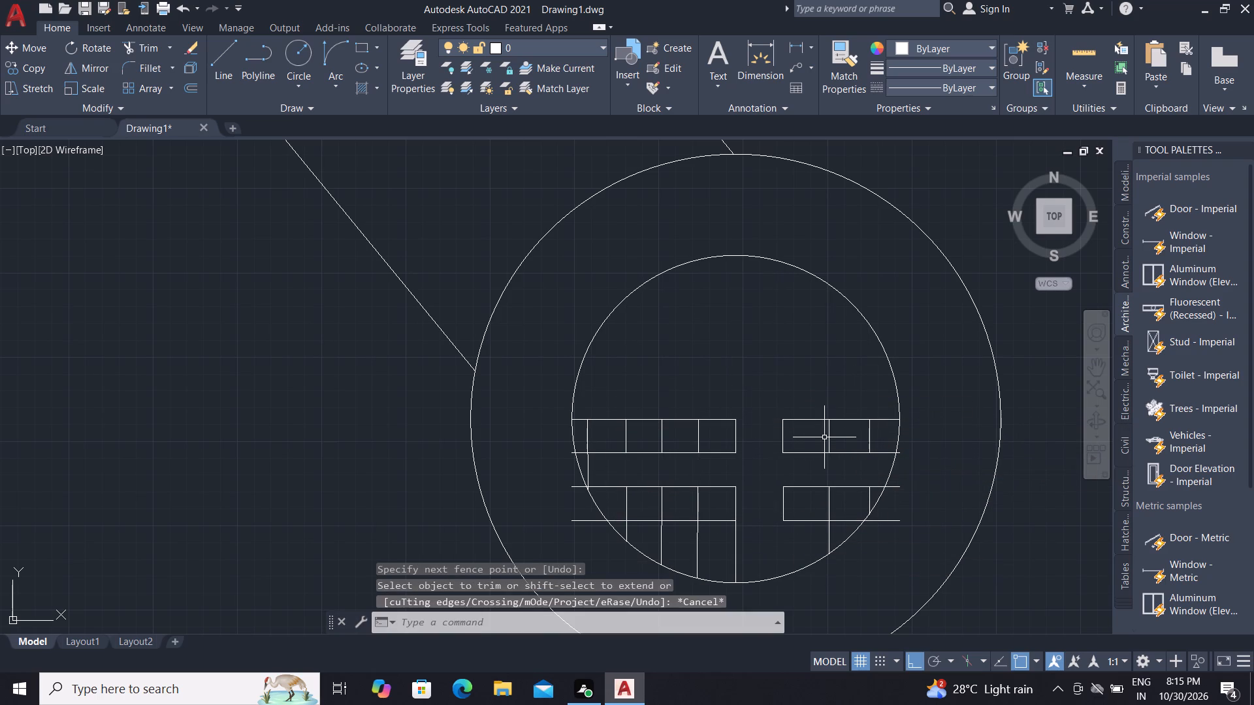
Erase all the vertical and horizontal grid lines inside the inner circle, keeping both circles.
left_click(505, 330)
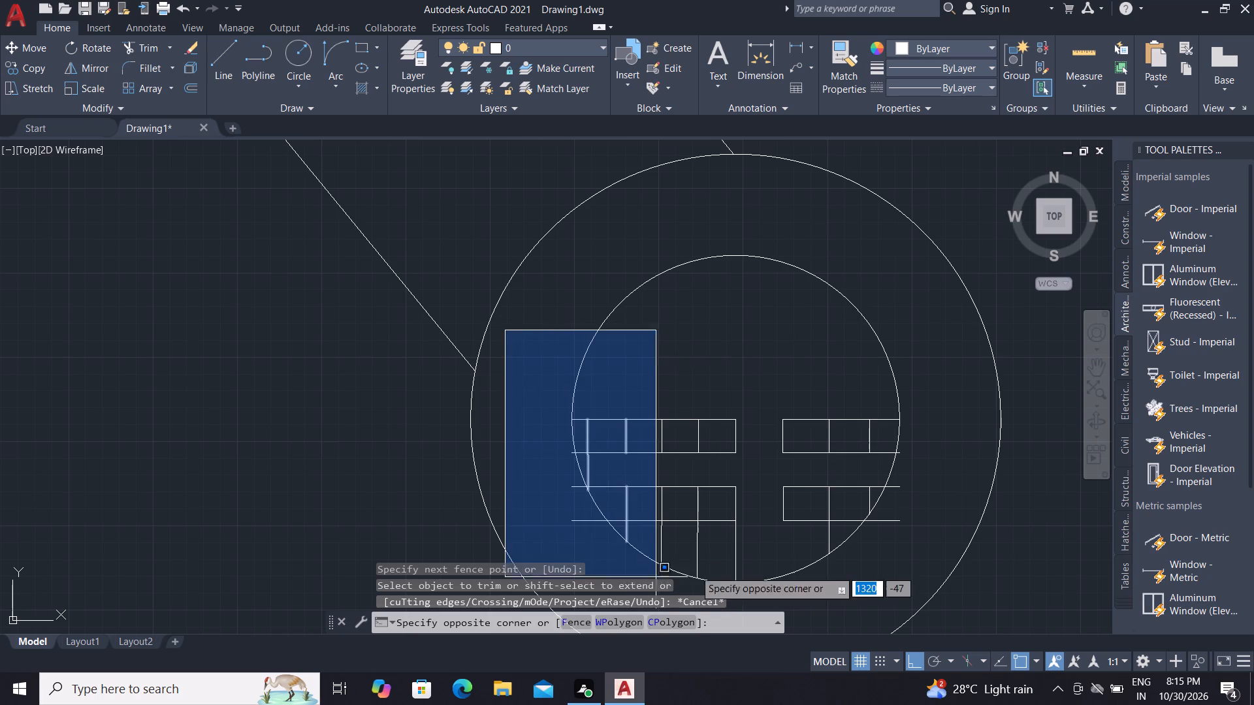
left_click(928, 586)
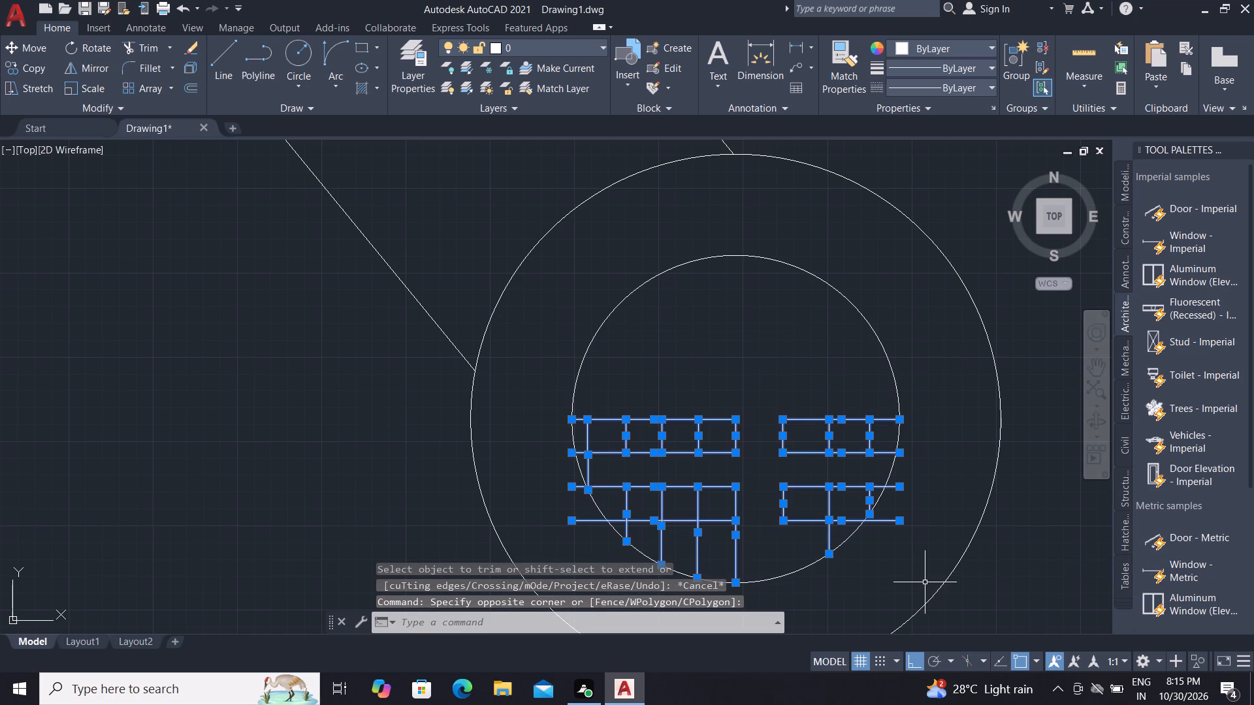
key("Delete")
Draw a vertical diameter line about 10 long from the inner circle's bottom quadrant to its top quadrant.
key("l")
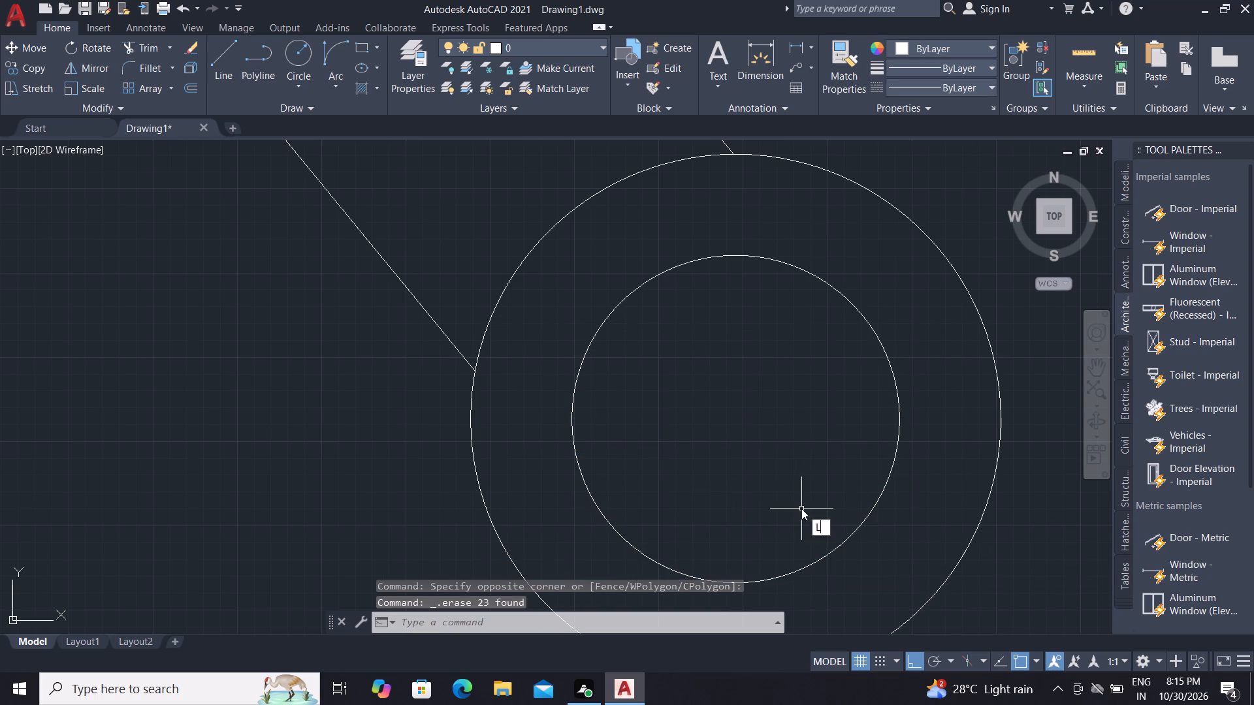
key("space")
left_click(737, 580)
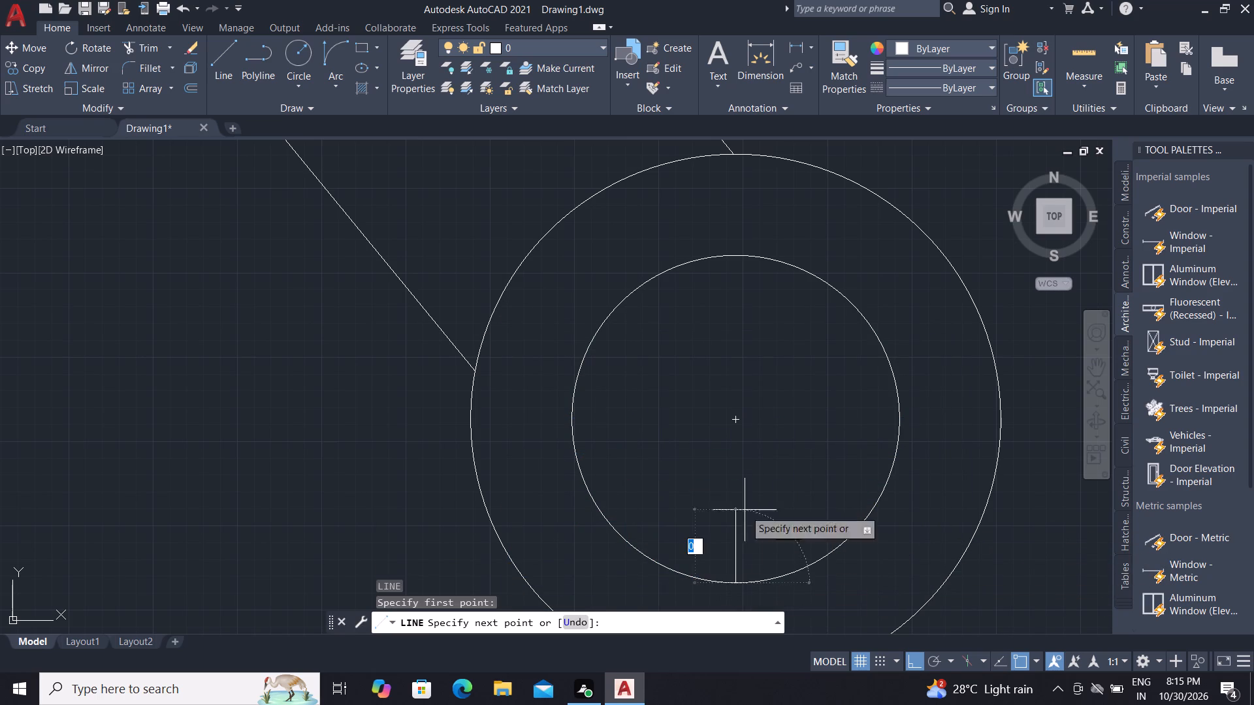
left_click(735, 255)
key("Escape")
Offset the vertical diameter line to its right four times in succession, at a spacing of 1.
key("o")
key("space")
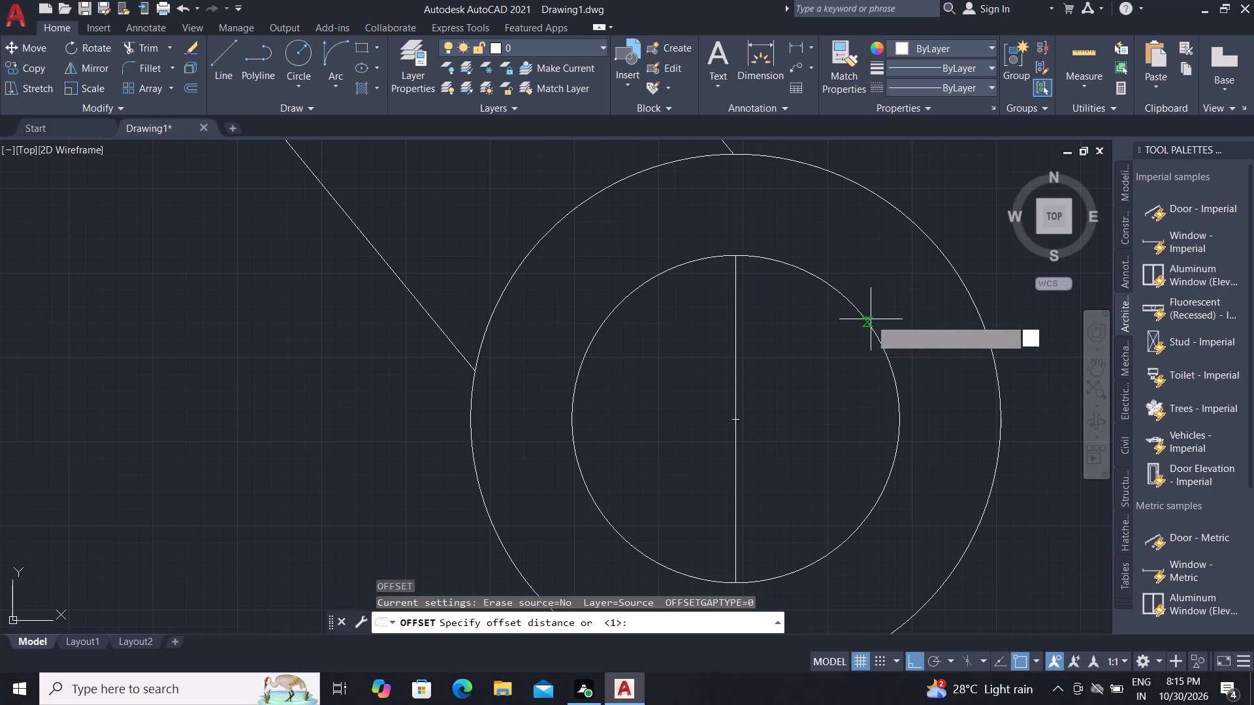
key("1")
key("space")
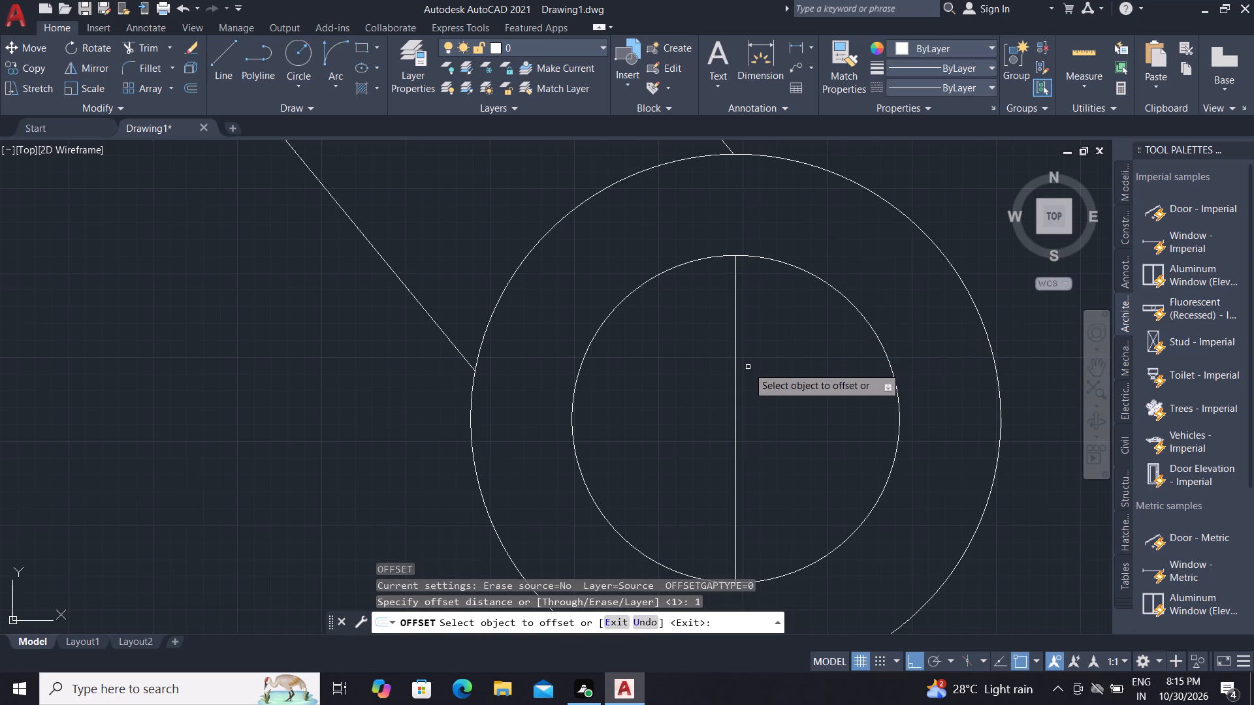
left_click(734, 387)
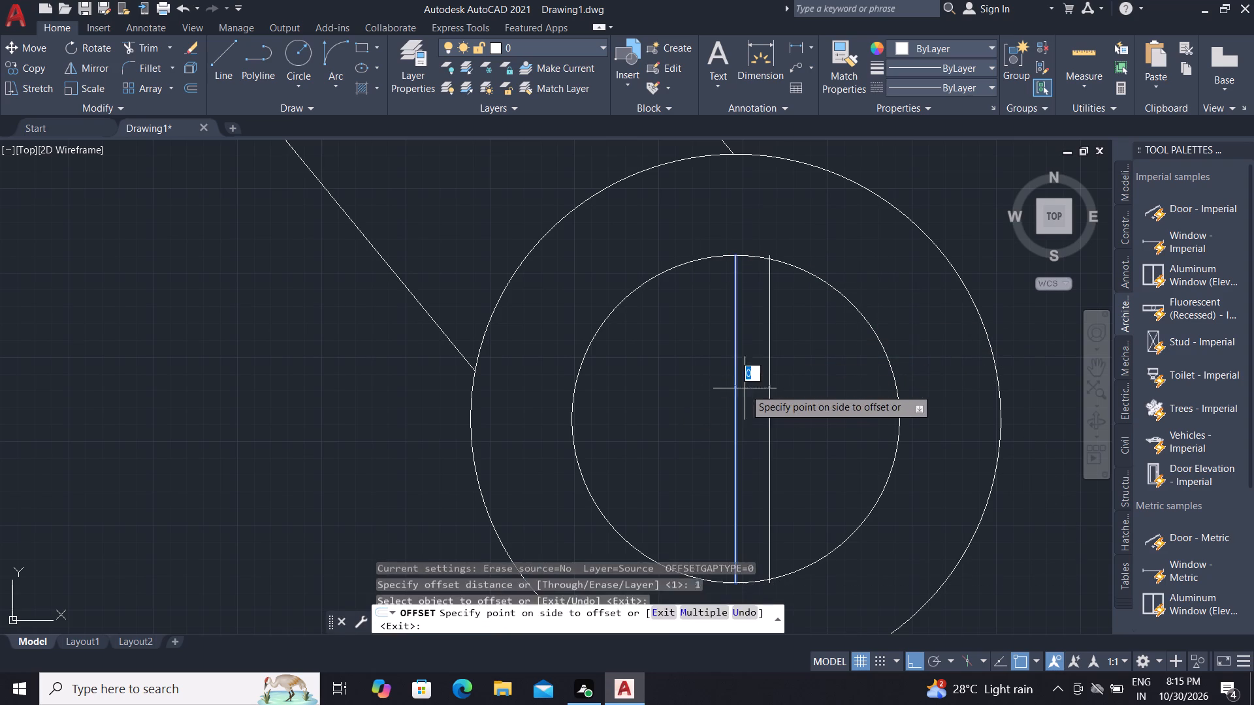
left_click(775, 399)
left_click(768, 398)
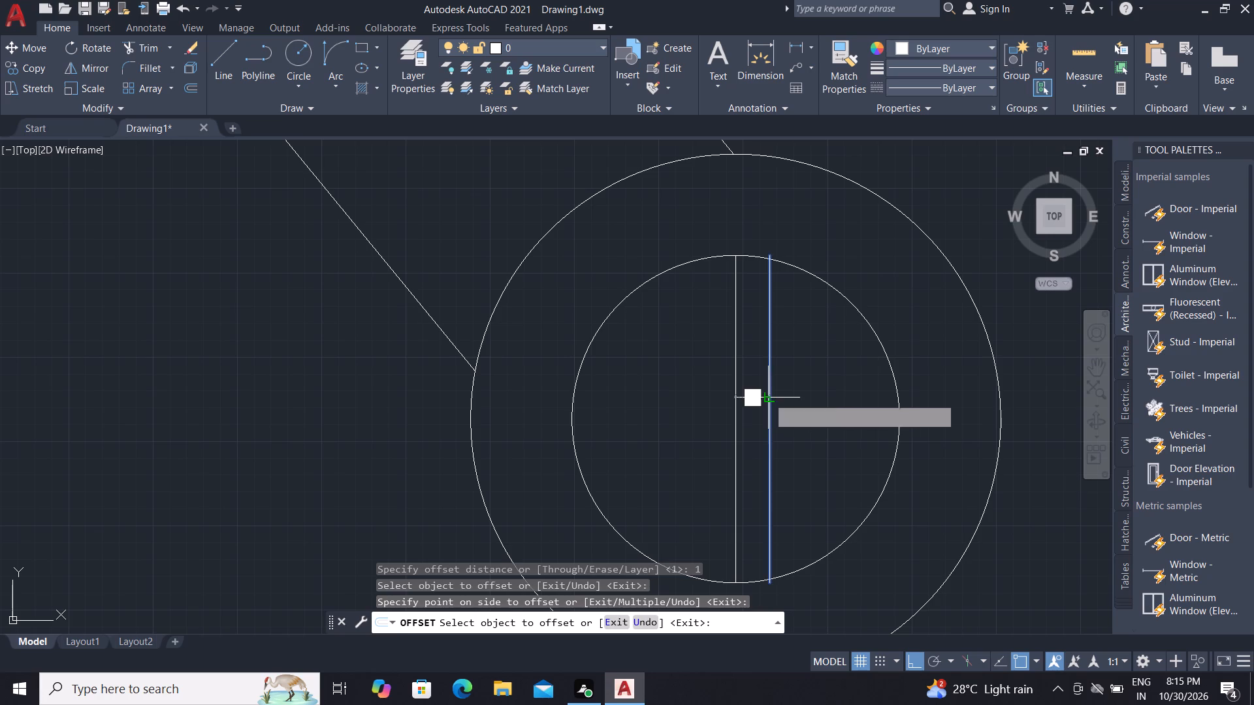
left_click_drag(854, 396, 841, 401)
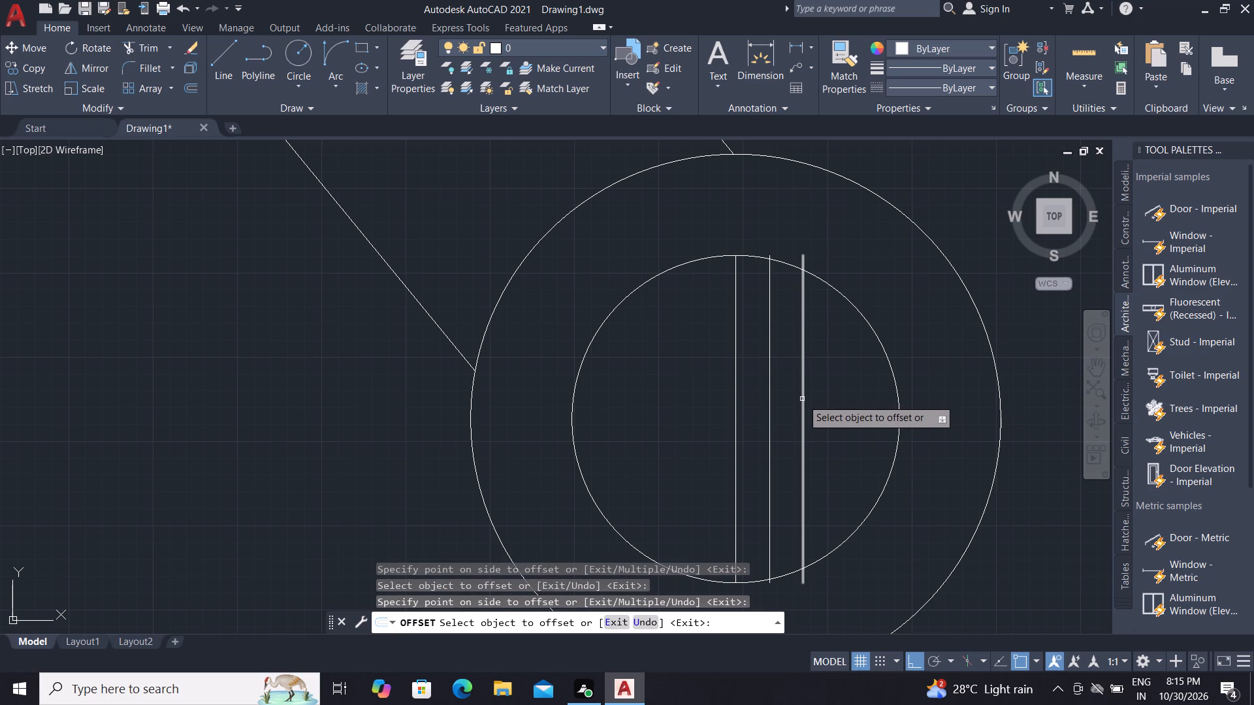
left_click(802, 399)
left_click(897, 403)
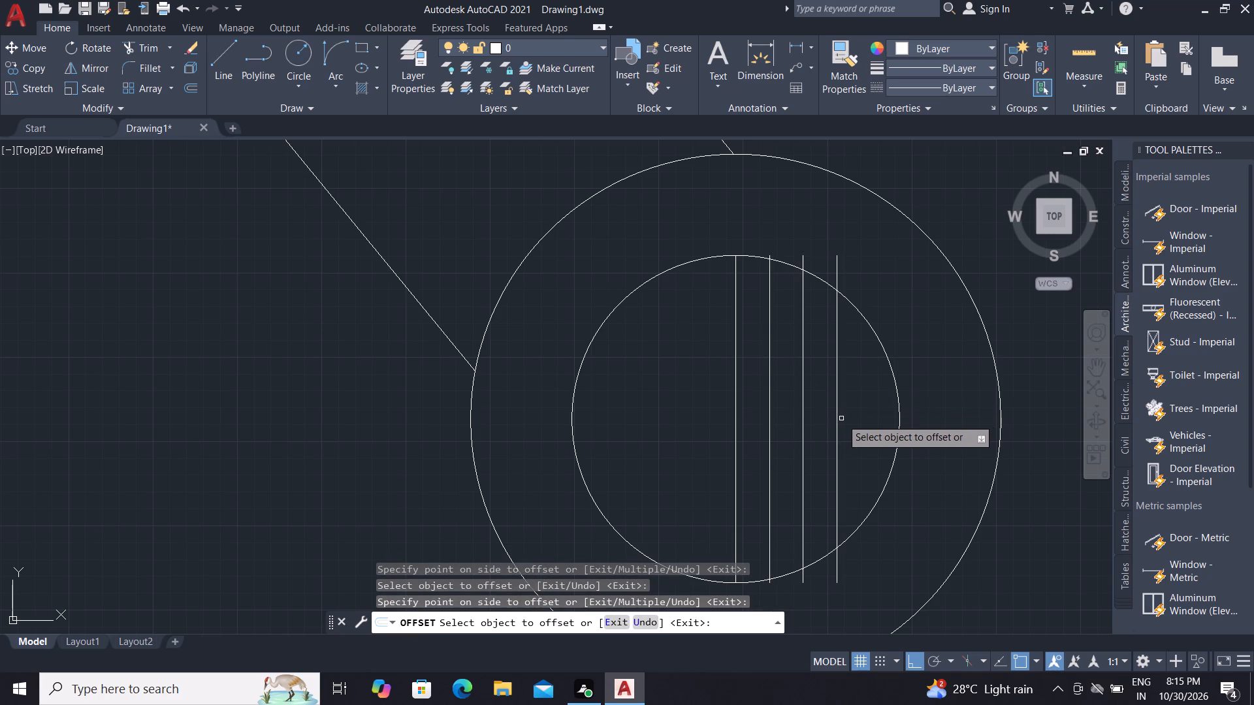
left_click(839, 417)
left_click(882, 418)
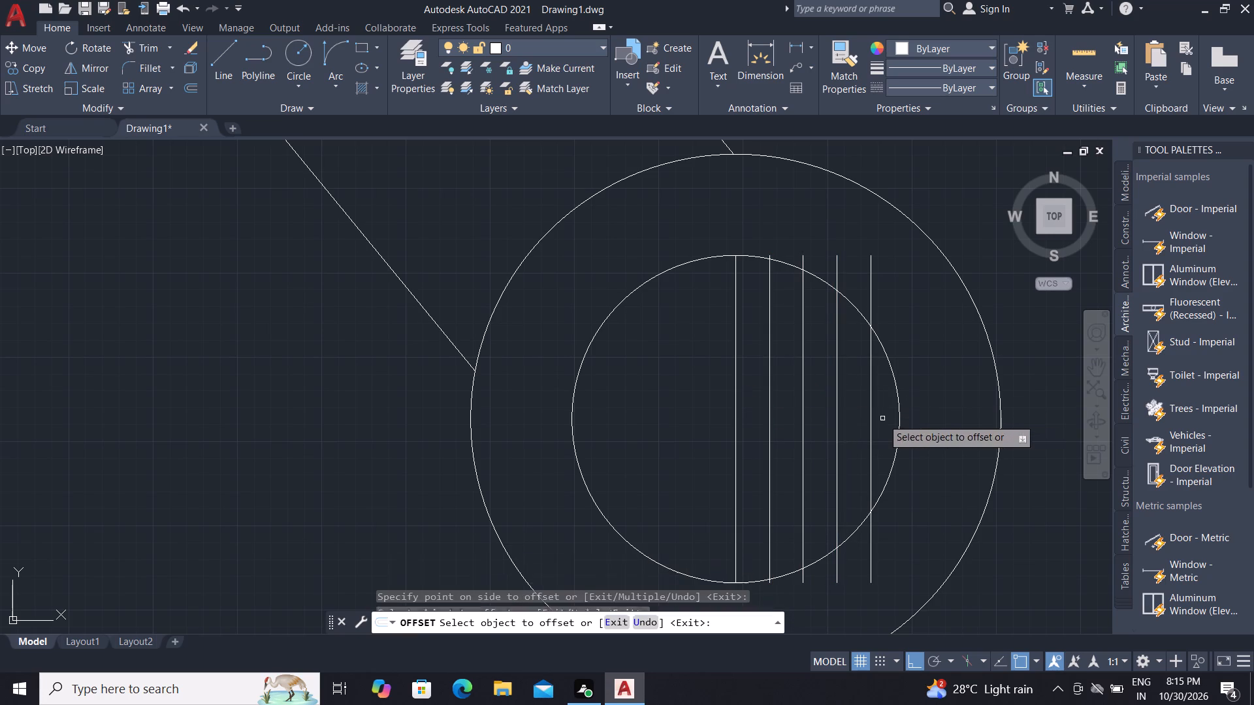
Offset the vertical diameter line to its left four times in succession, at a spacing of 1.
left_click(735, 415)
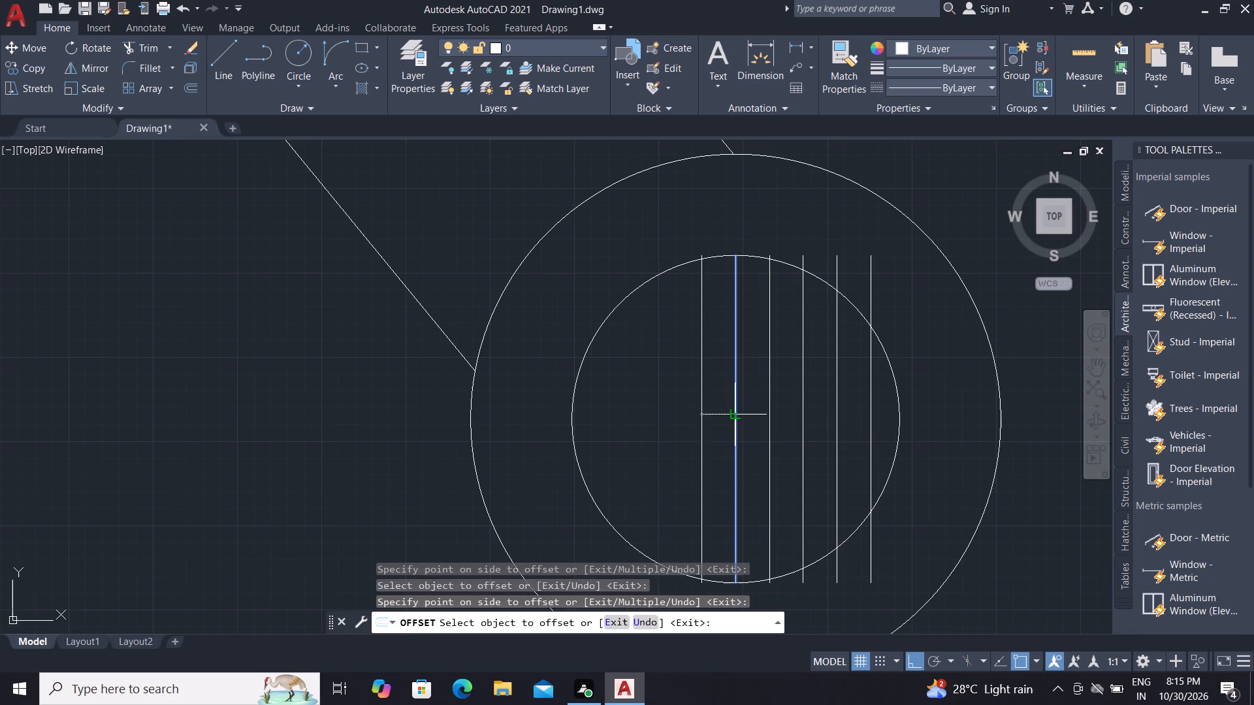
left_click(648, 421)
left_click(703, 420)
left_click(652, 418)
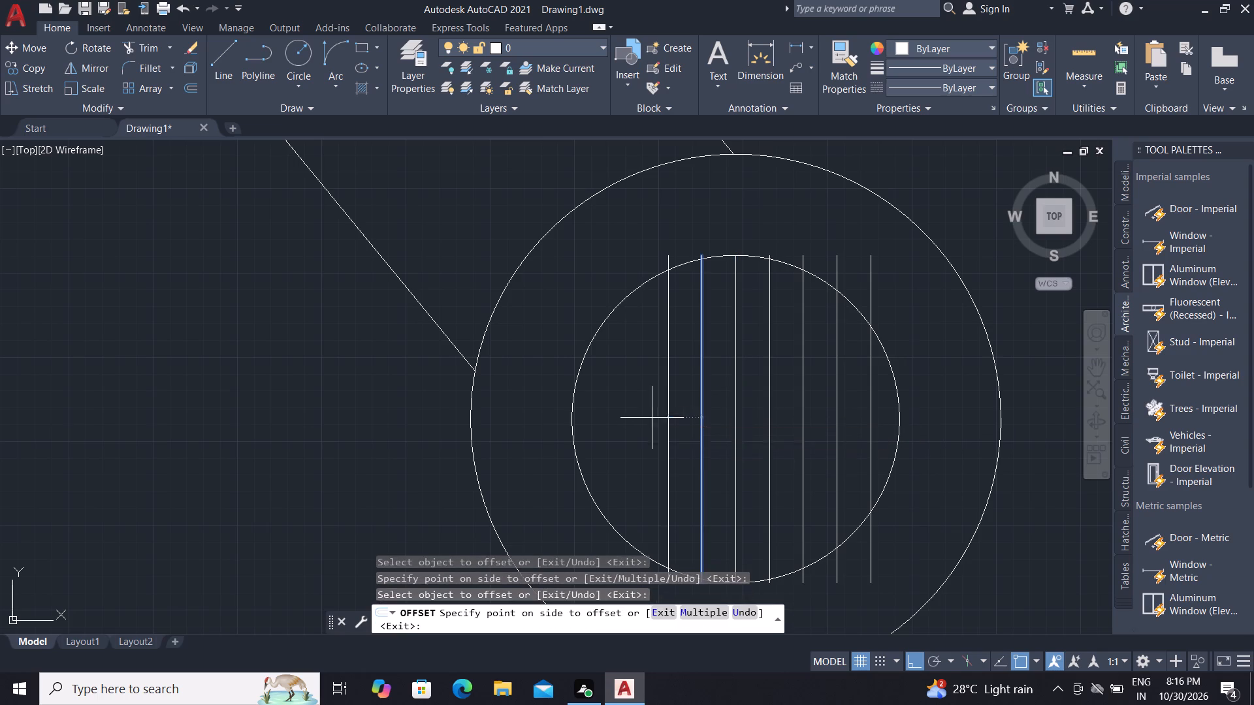
left_click(667, 415)
left_click(628, 416)
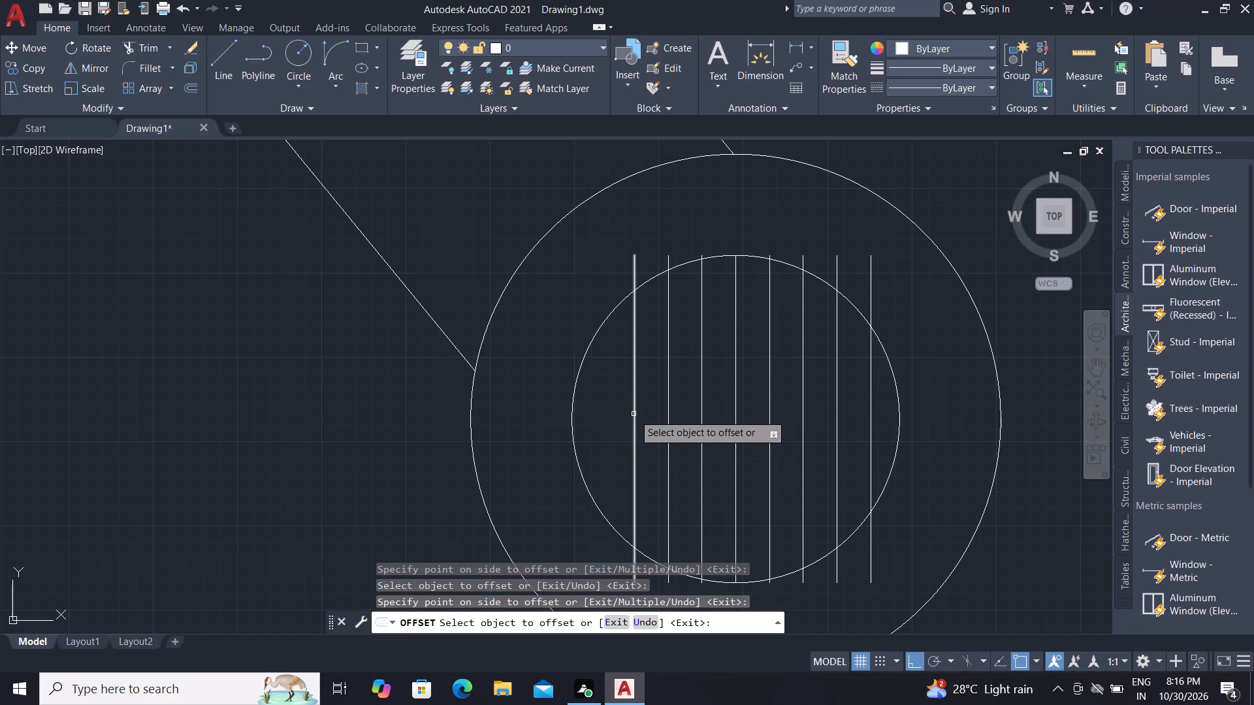
left_click(634, 414)
left_click(587, 412)
key("Escape")
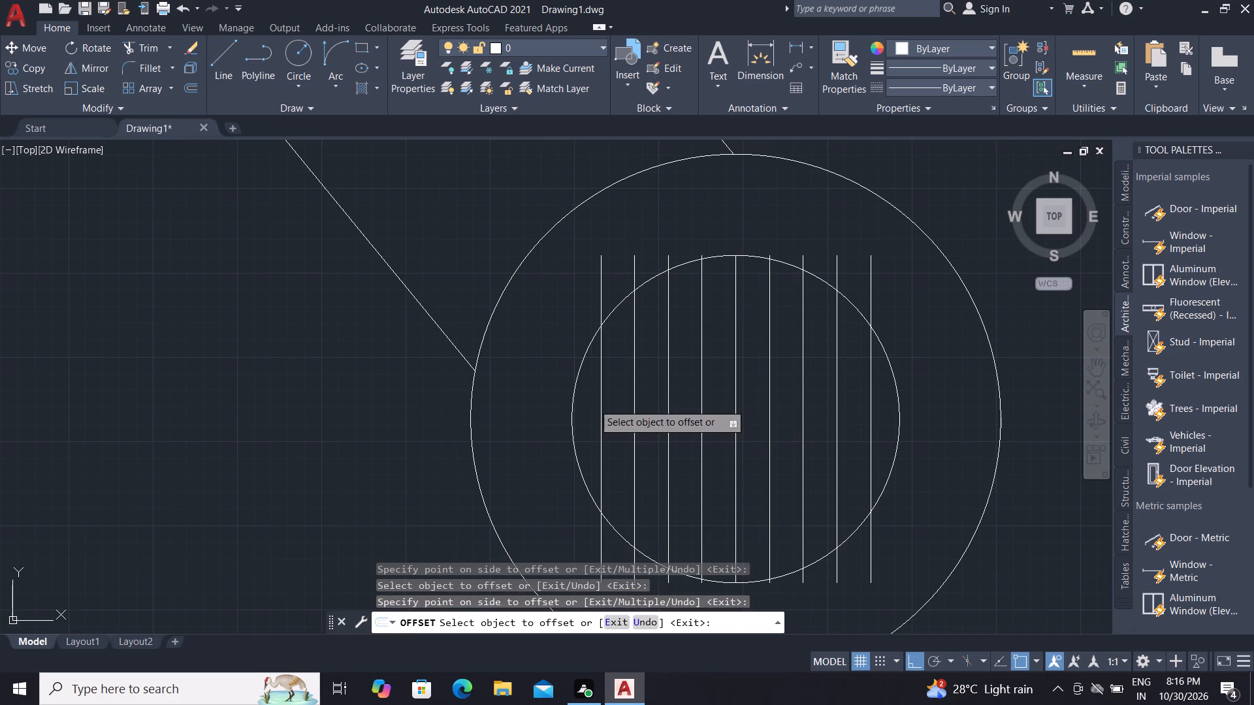
Draw a horizontal diameter line about 10 long from the inner circle's left quadrant to its right quadrant.
key("l")
key("space")
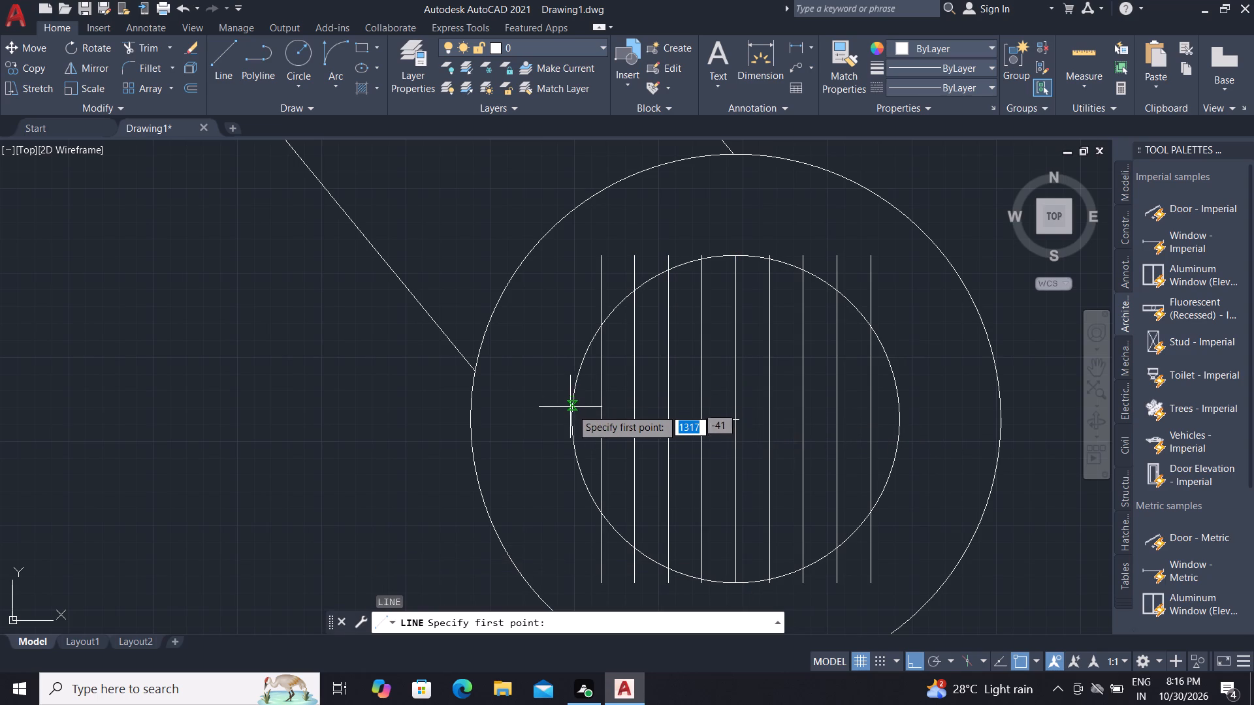
left_click(573, 417)
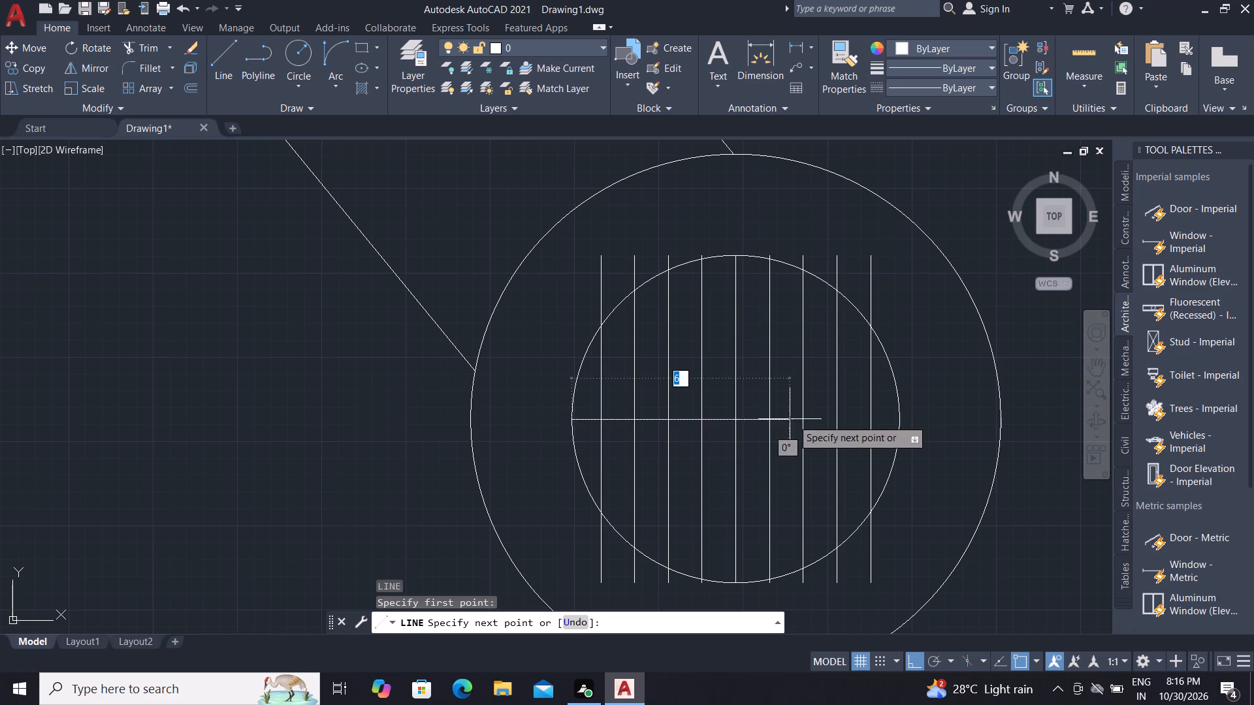
left_click(901, 418)
key("Escape")
Offset the horizontal diameter line upward four times in succession, at a spacing of 1.
type("O")
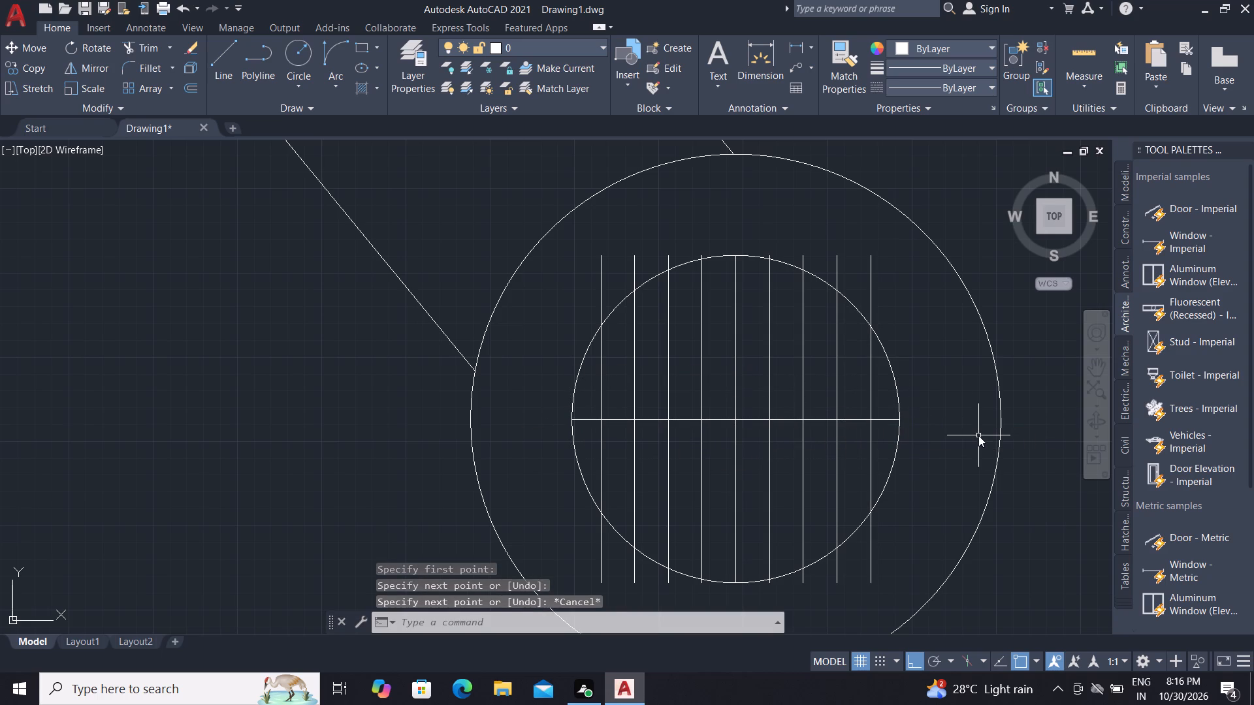
key("space")
key("space")
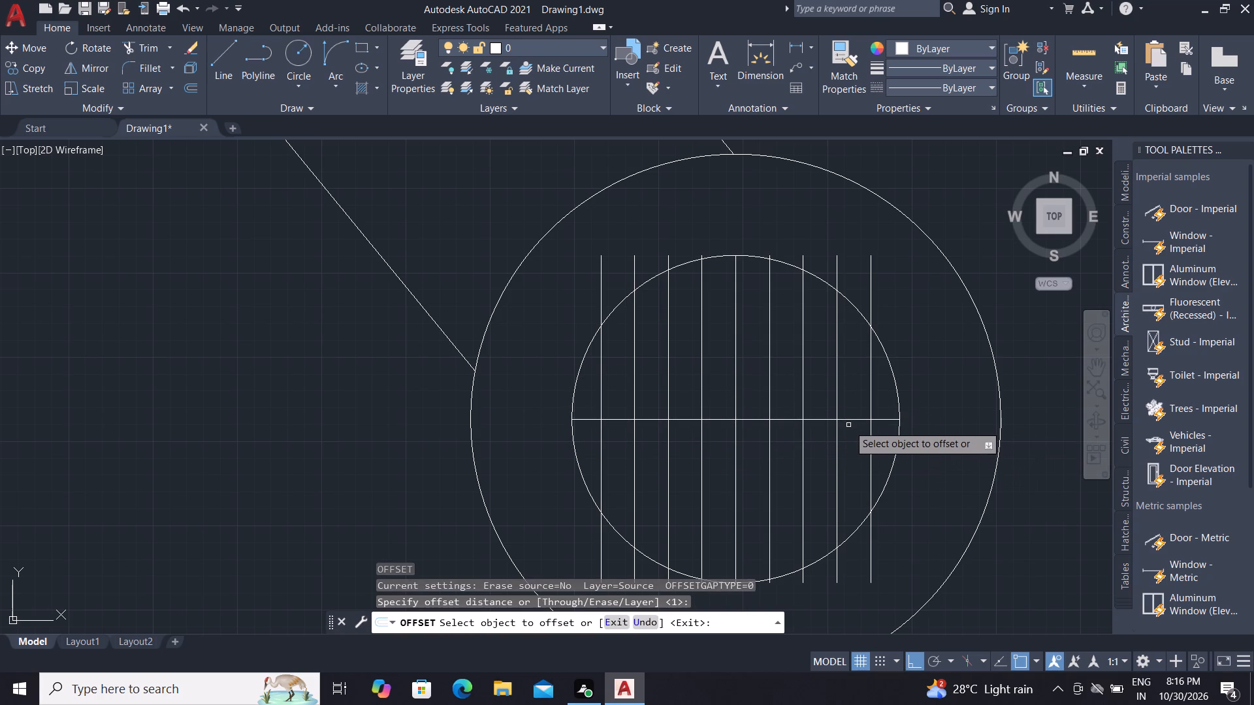
left_click(848, 418)
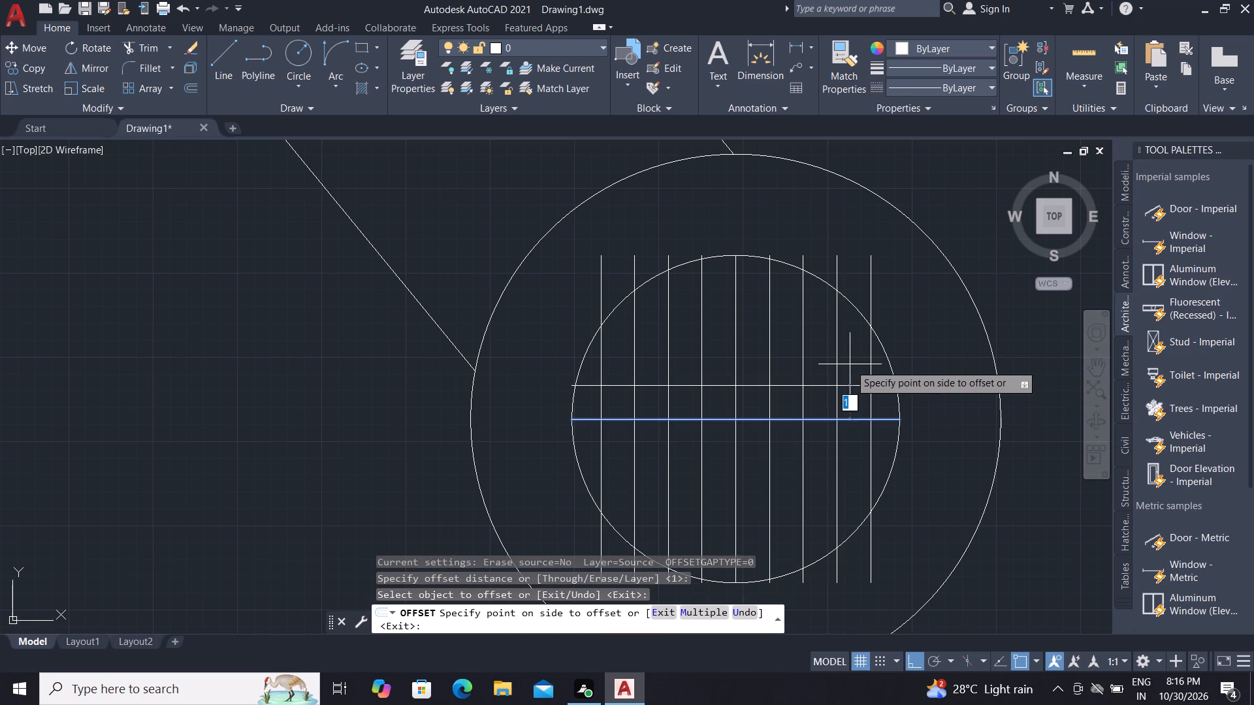
left_click(850, 364)
left_click(844, 384)
left_click(850, 343)
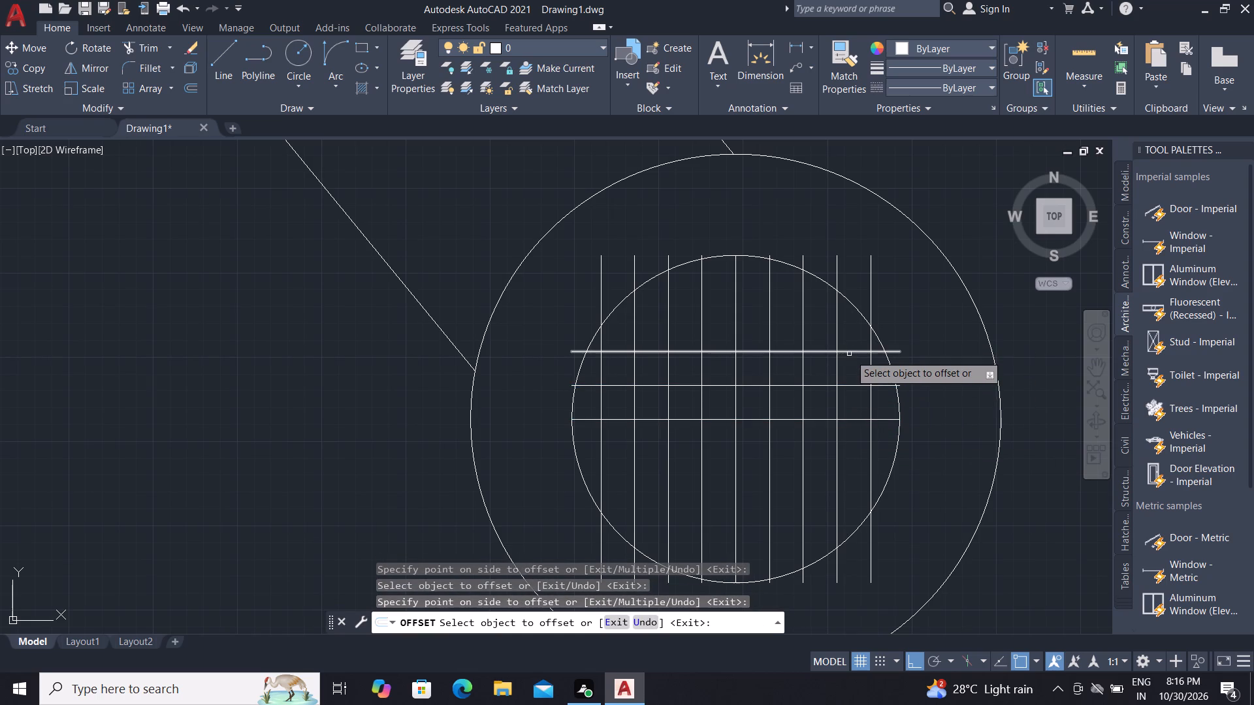
left_click(851, 352)
left_click(852, 329)
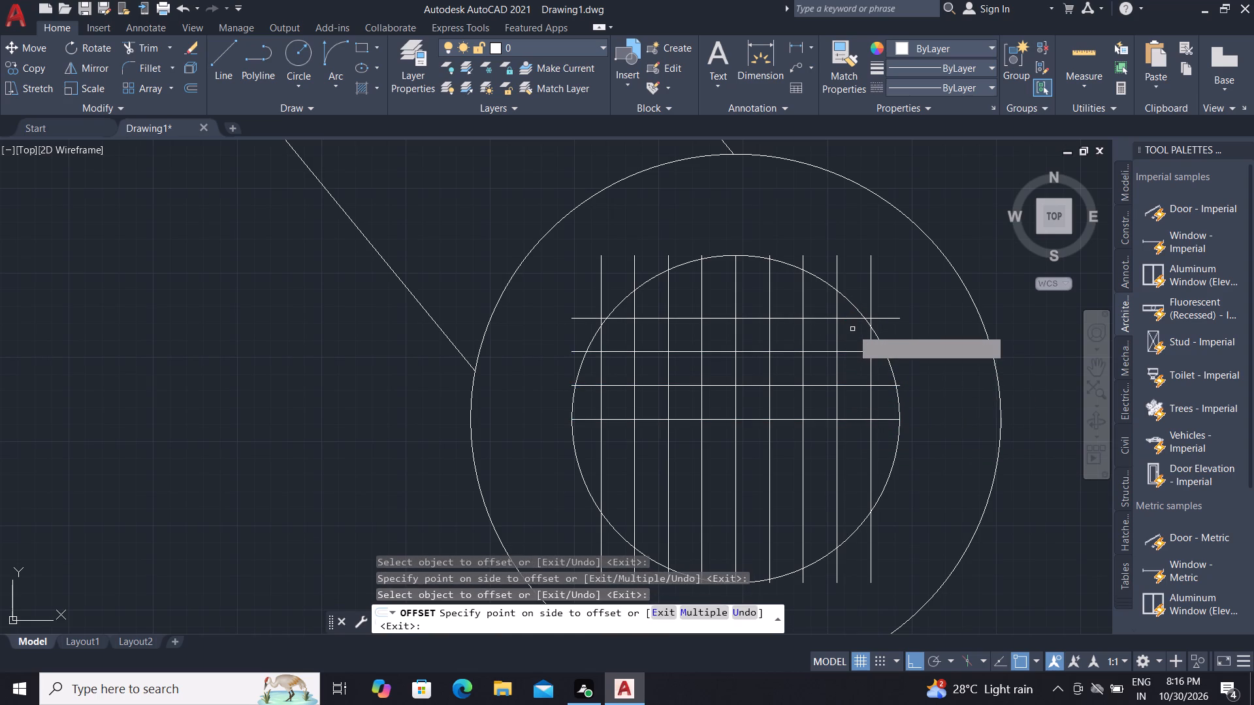
left_click(850, 317)
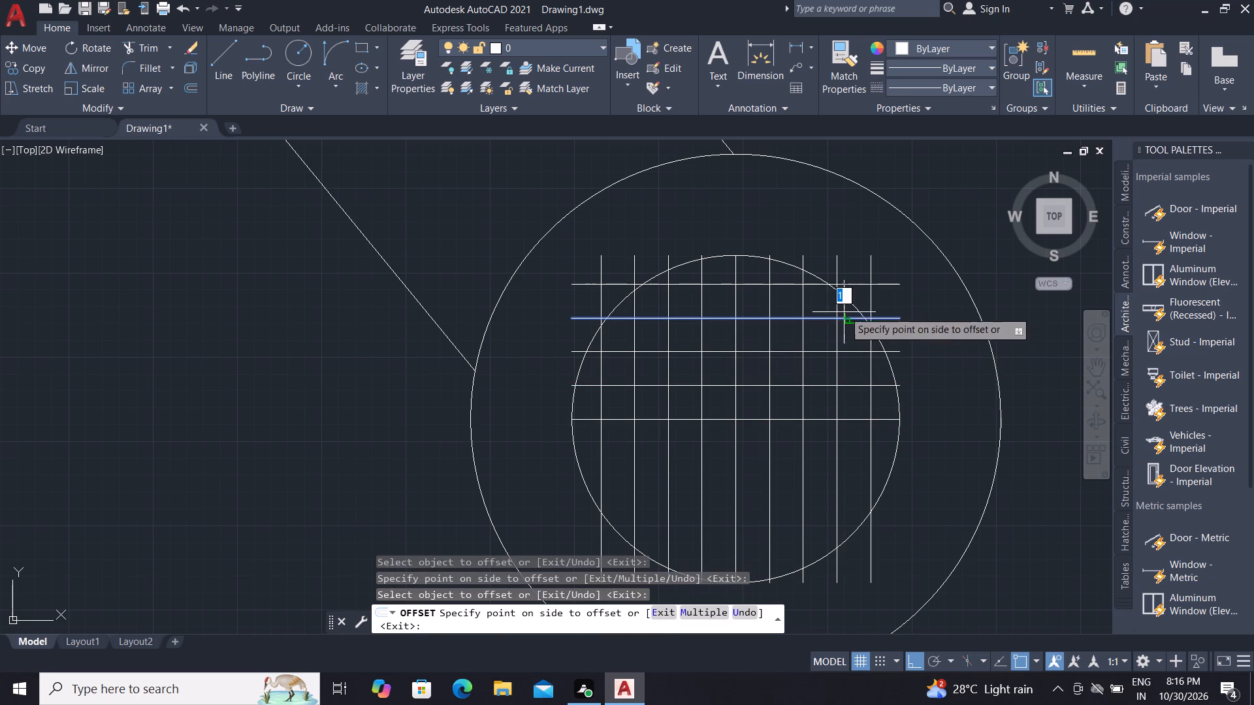
left_click(841, 262)
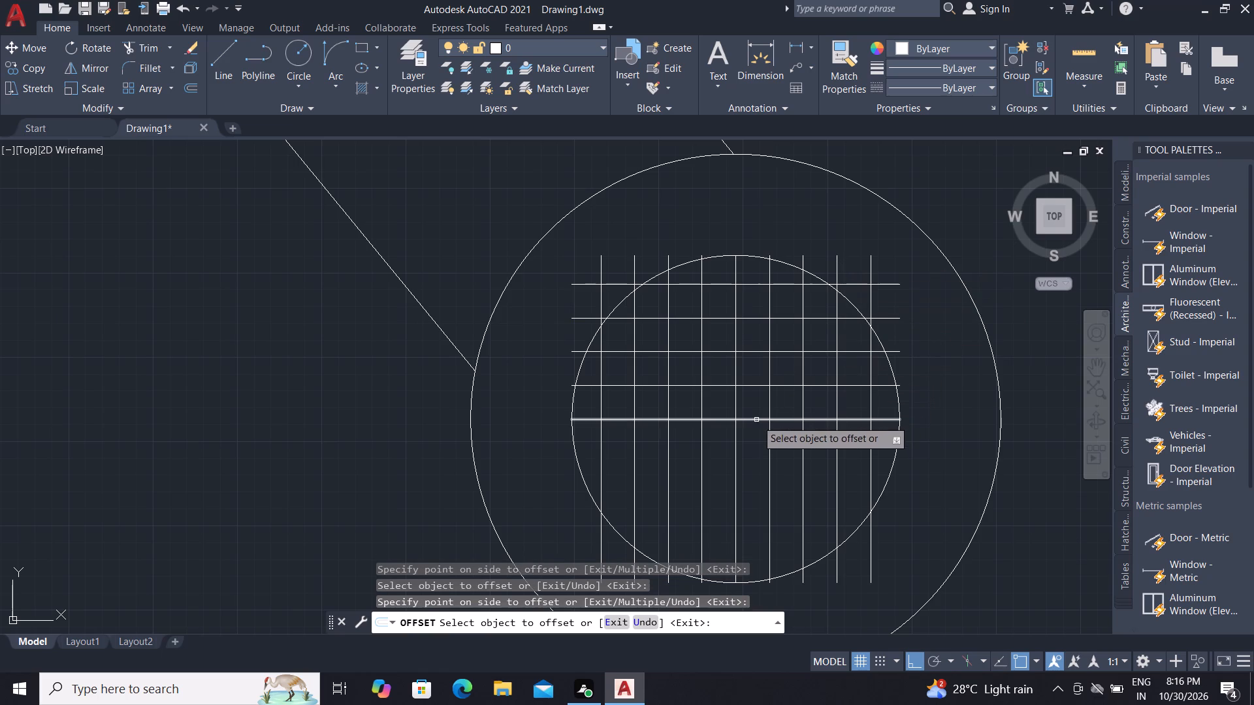
Offset the horizontal diameter line downward four times in succession, at a spacing of 1.
left_click(756, 420)
left_click(756, 460)
left_click(748, 453)
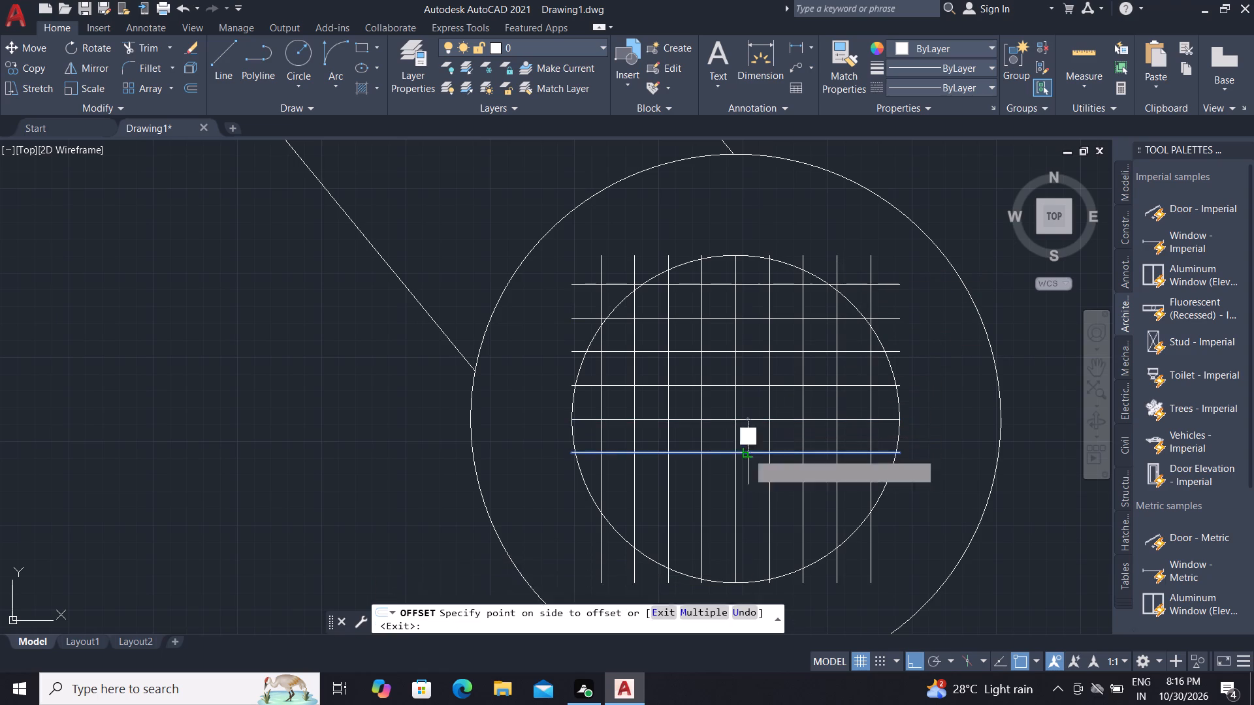
left_click(756, 499)
left_click(750, 484)
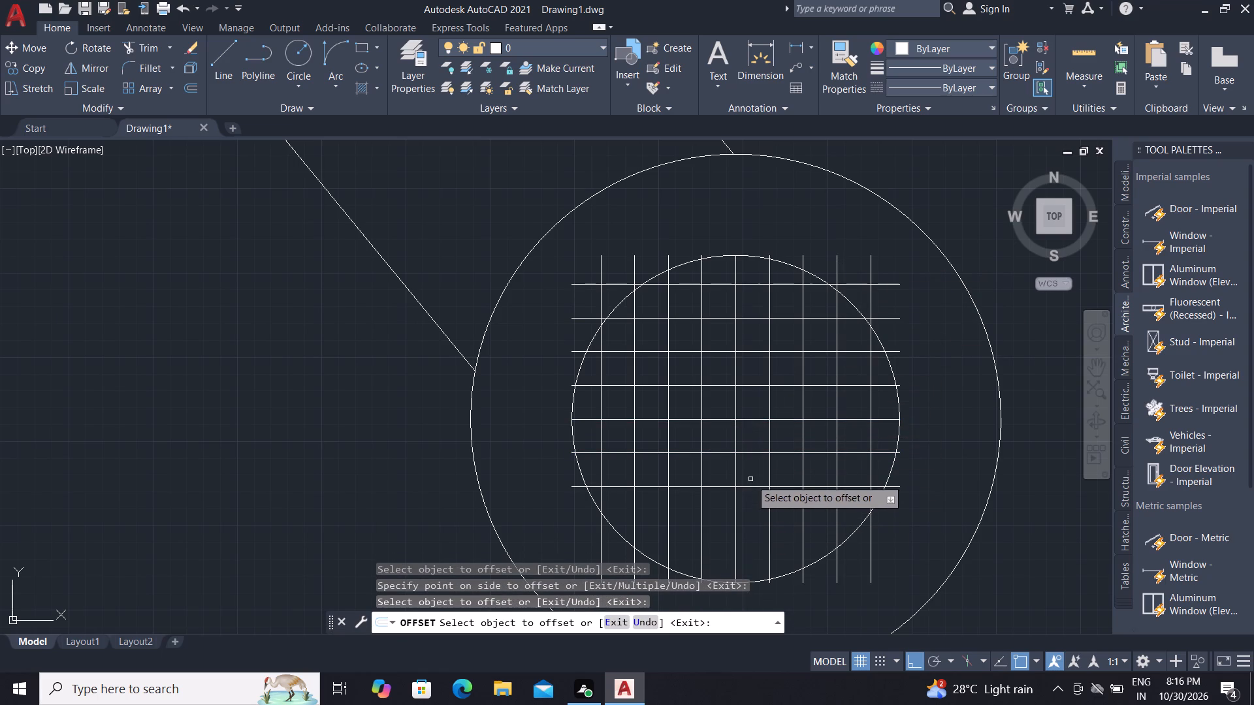
left_click(754, 485)
left_click(753, 520)
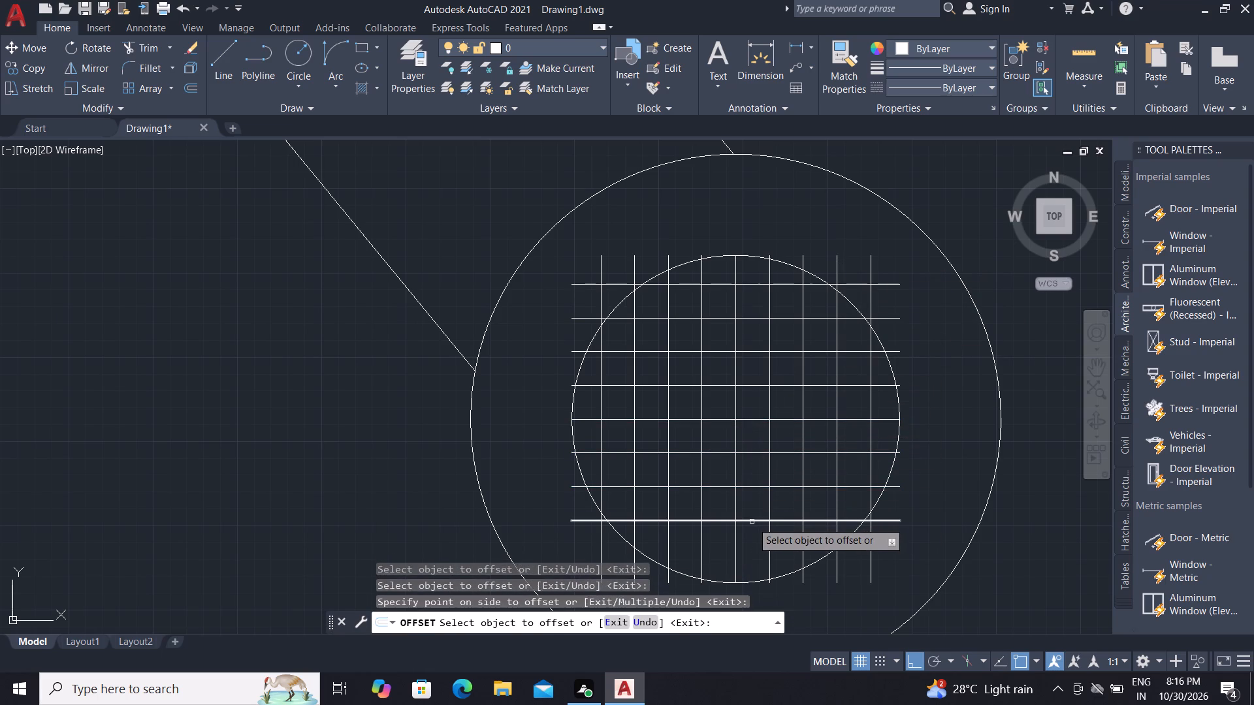
left_click(752, 522)
left_click(752, 545)
key("Escape")
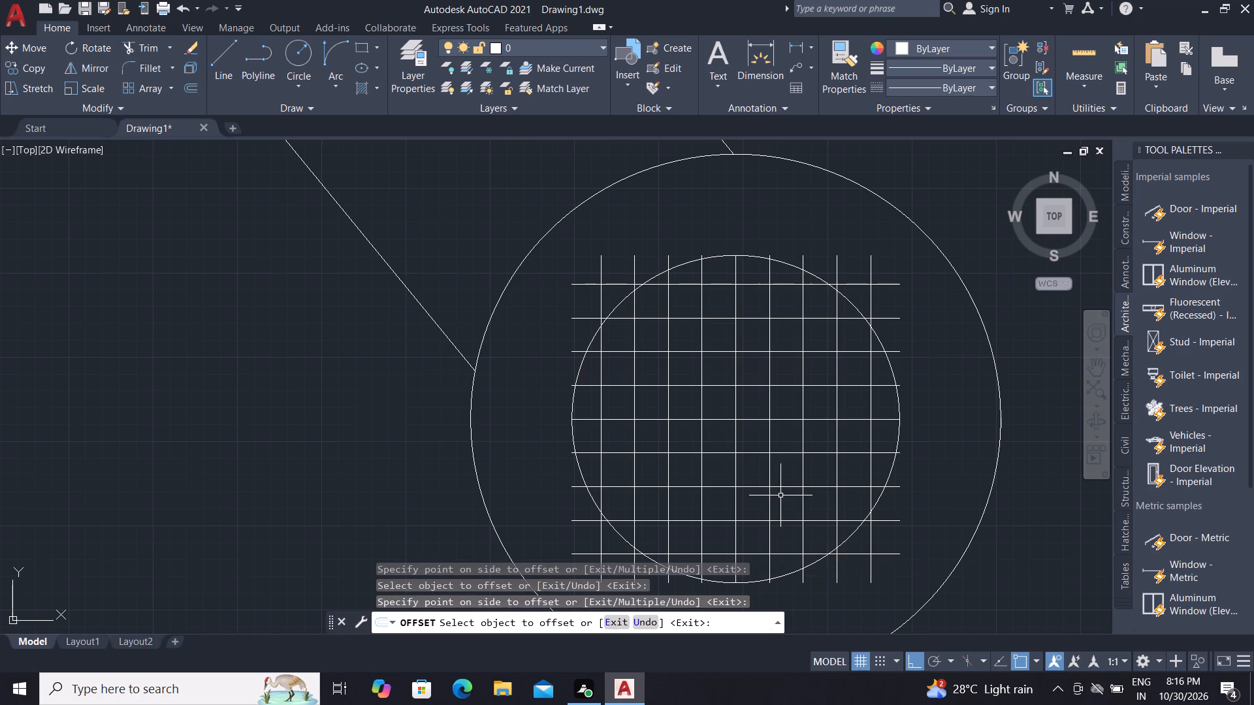
Trim the grid line ends that project outside the inner circle along its upper-left arc.
type("TR")
key("space")
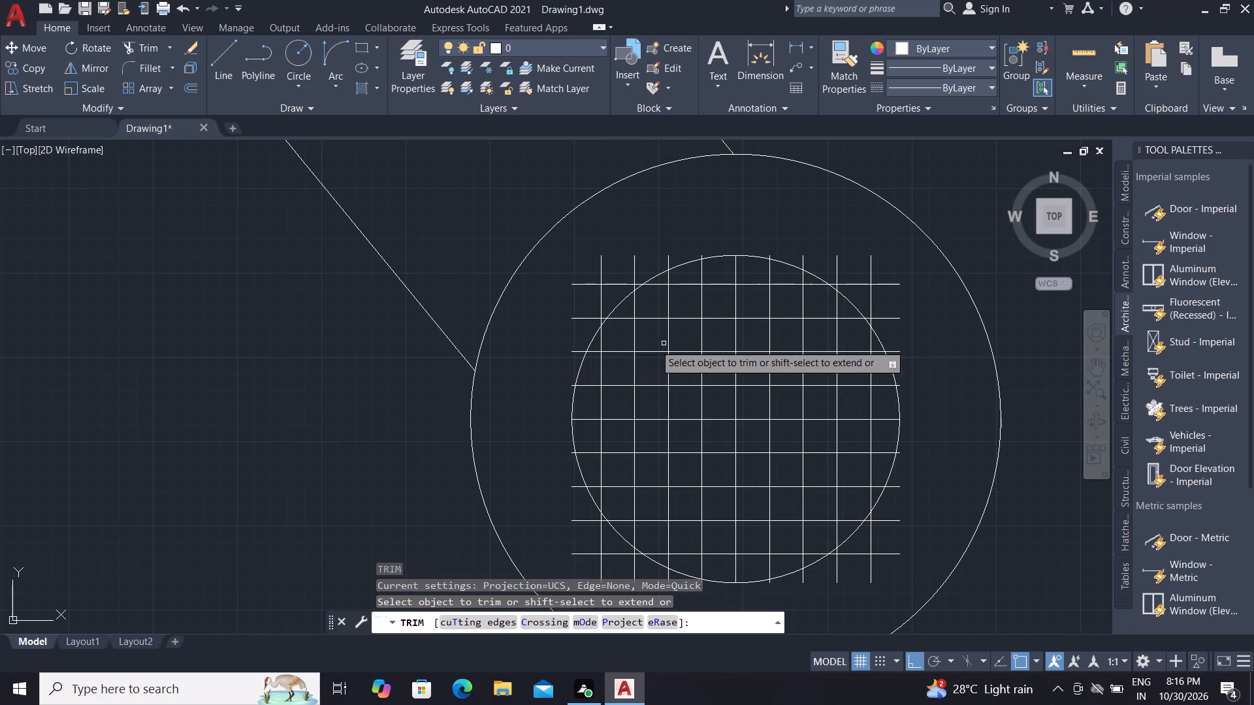
scroll(577, 349, "up", 2)
left_click(558, 392)
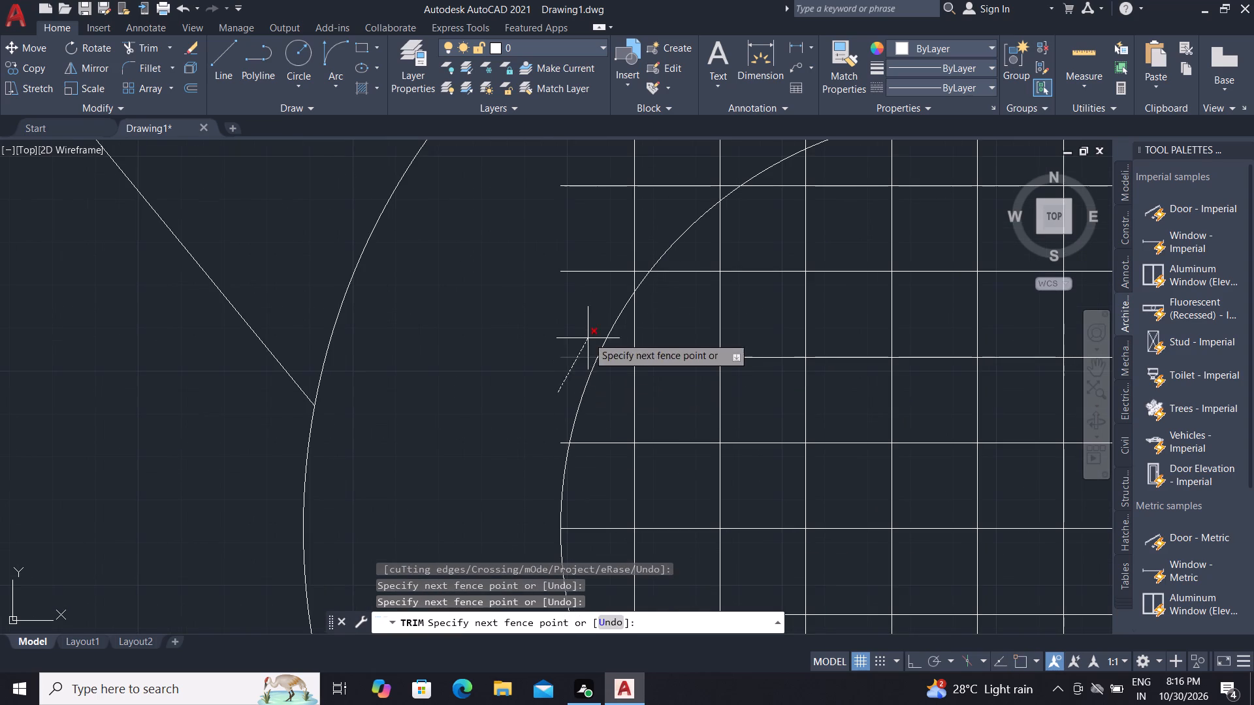
left_click(642, 266)
scroll(627, 236, "down", 1)
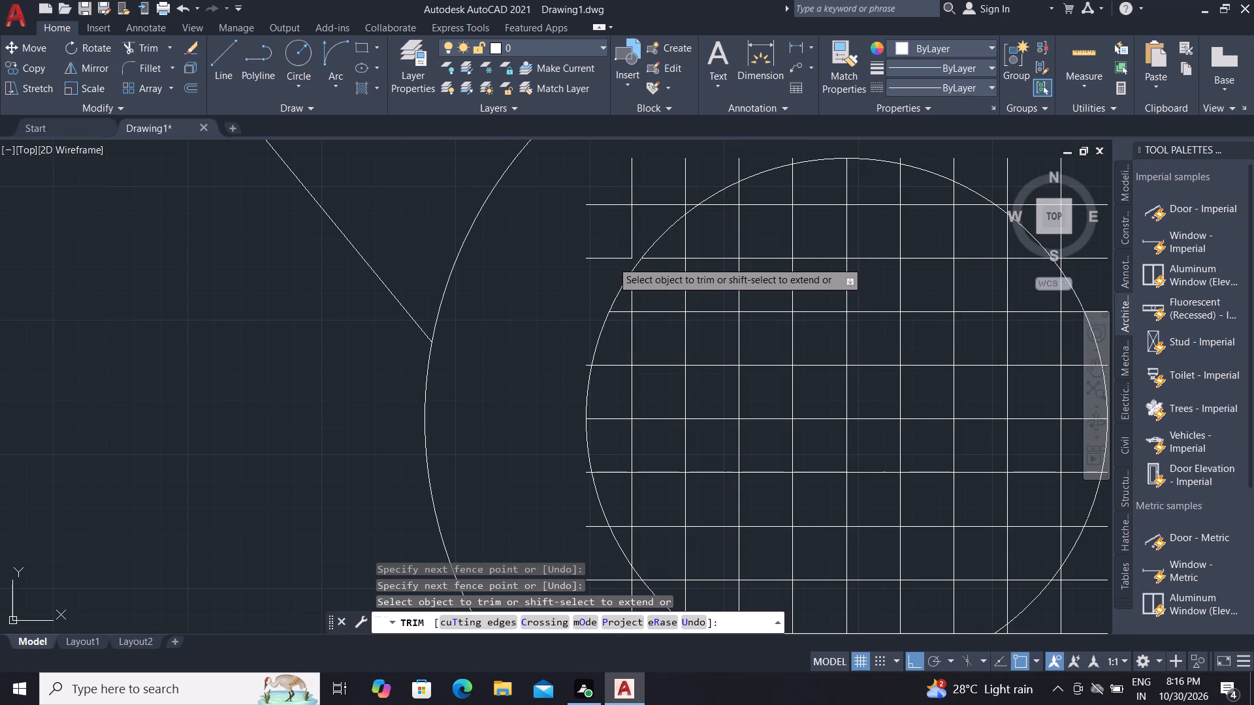
left_click(612, 261)
left_click(643, 229)
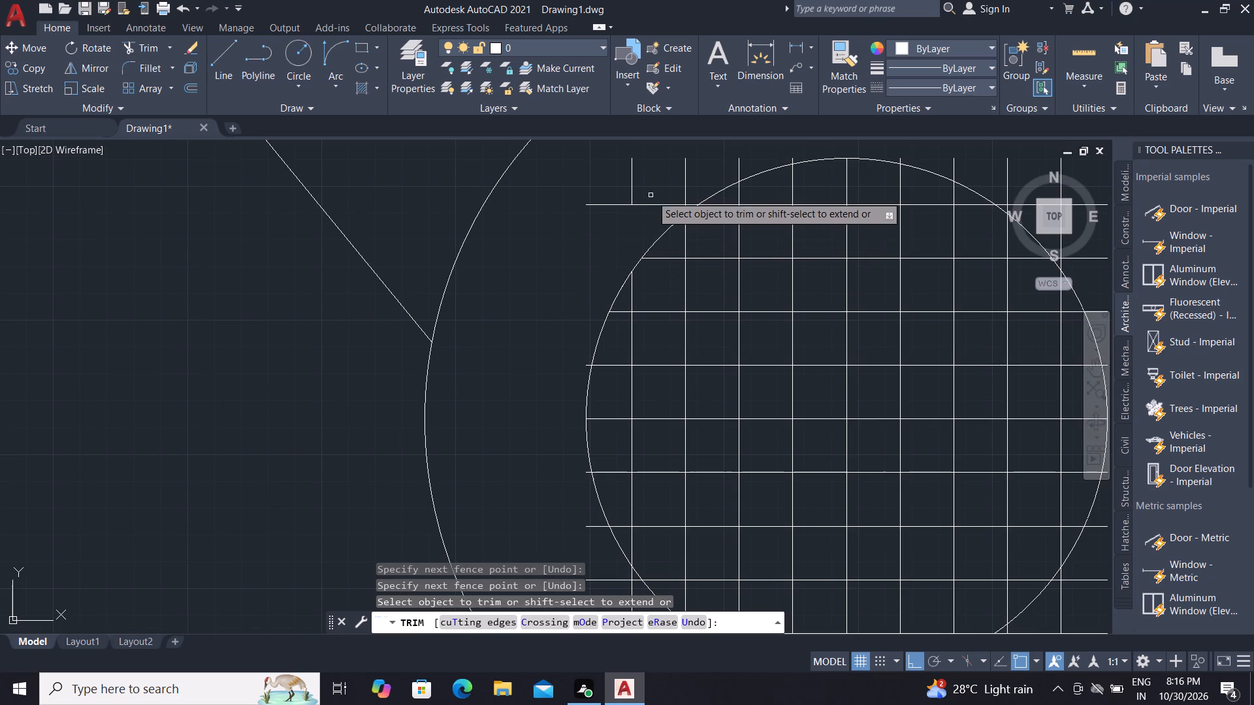
scroll(675, 204, "up", 4)
left_click(761, 193)
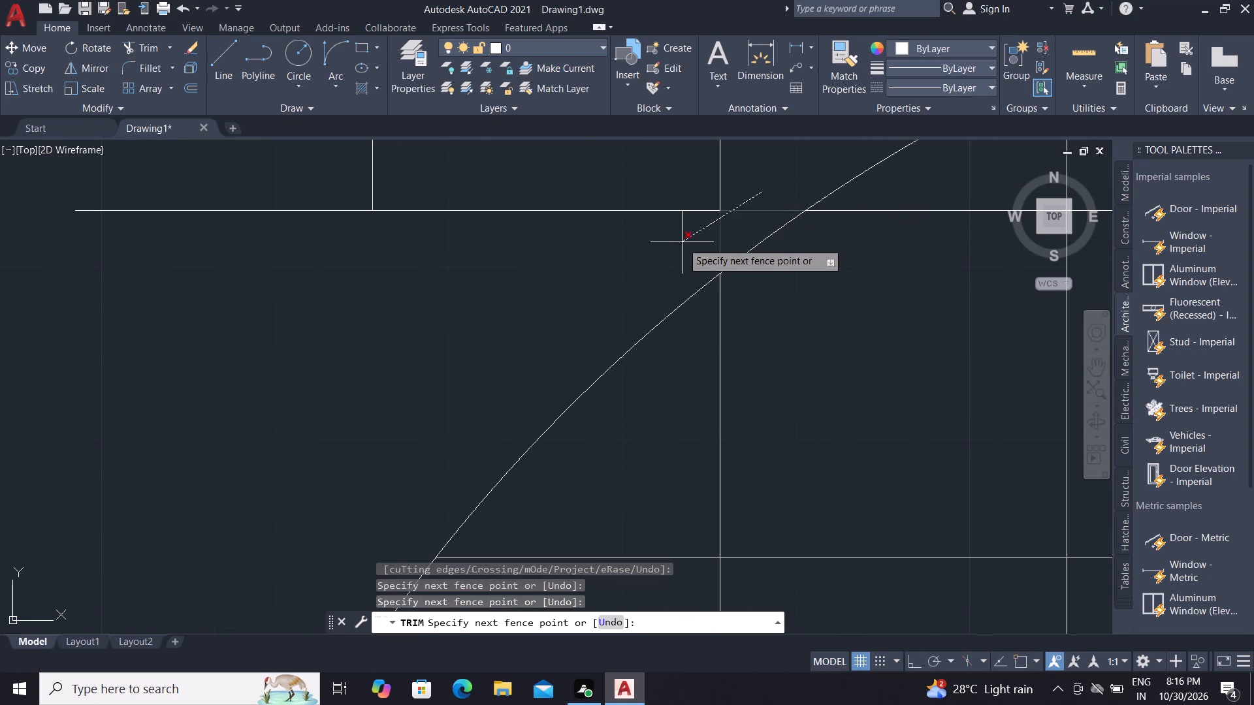
left_click(683, 243)
scroll(691, 247, "down", 4)
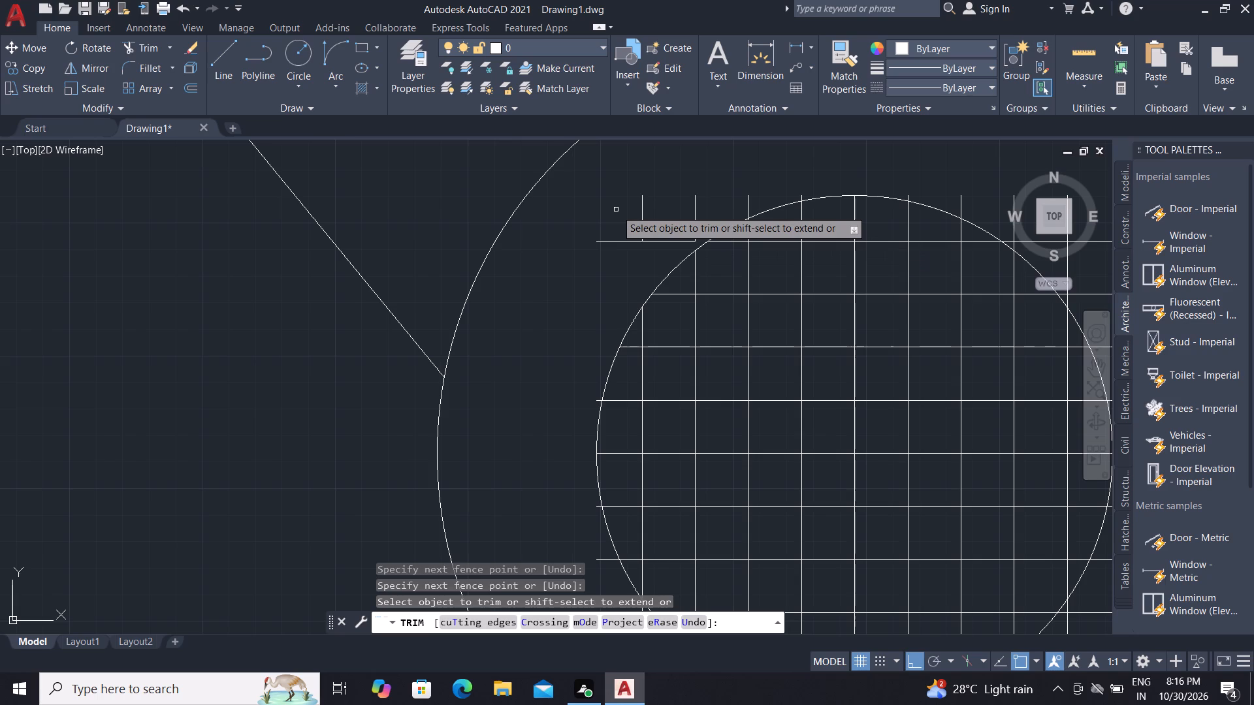
left_click(616, 210)
left_click(711, 217)
left_click(662, 220)
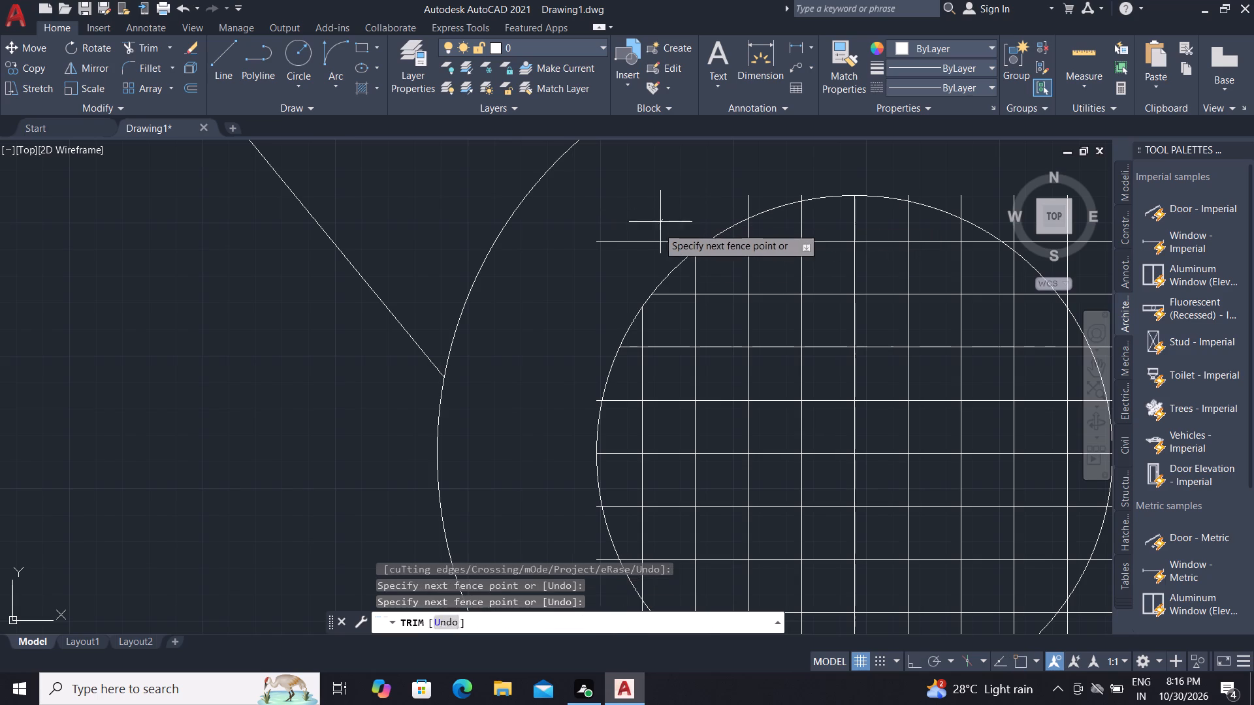
left_click(640, 249)
scroll(590, 403, "up", 3)
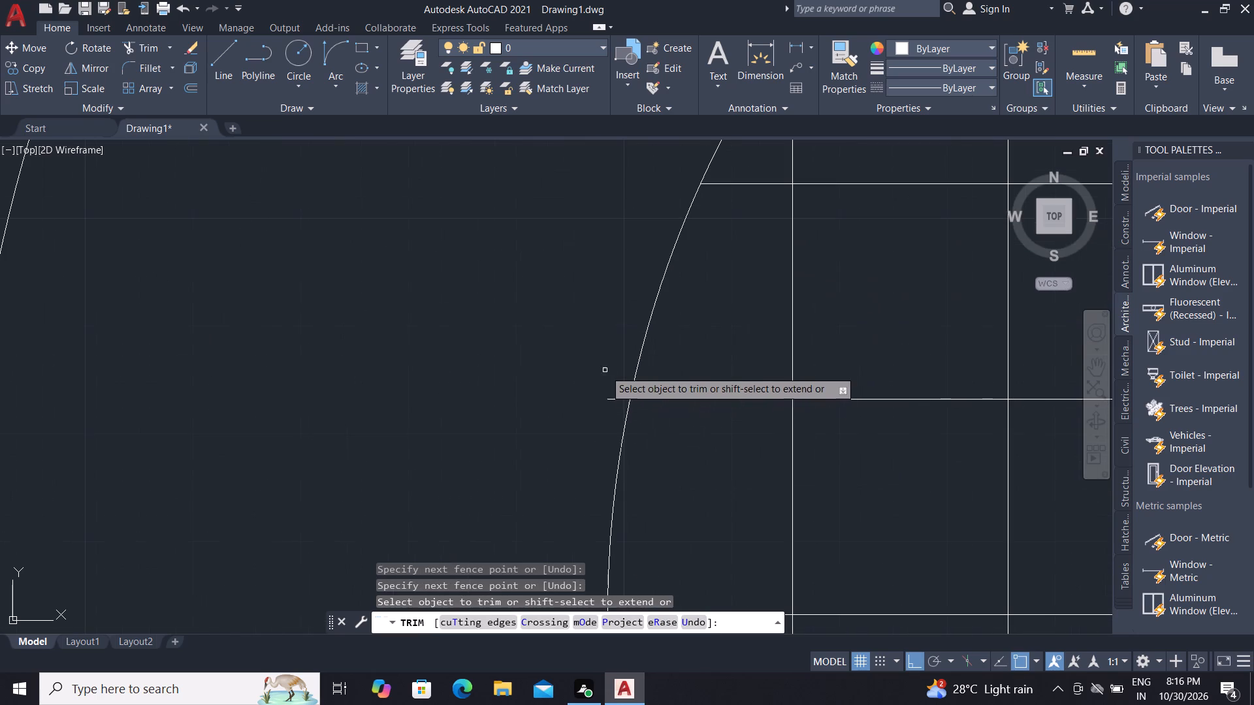
left_click(607, 365)
left_click(613, 405)
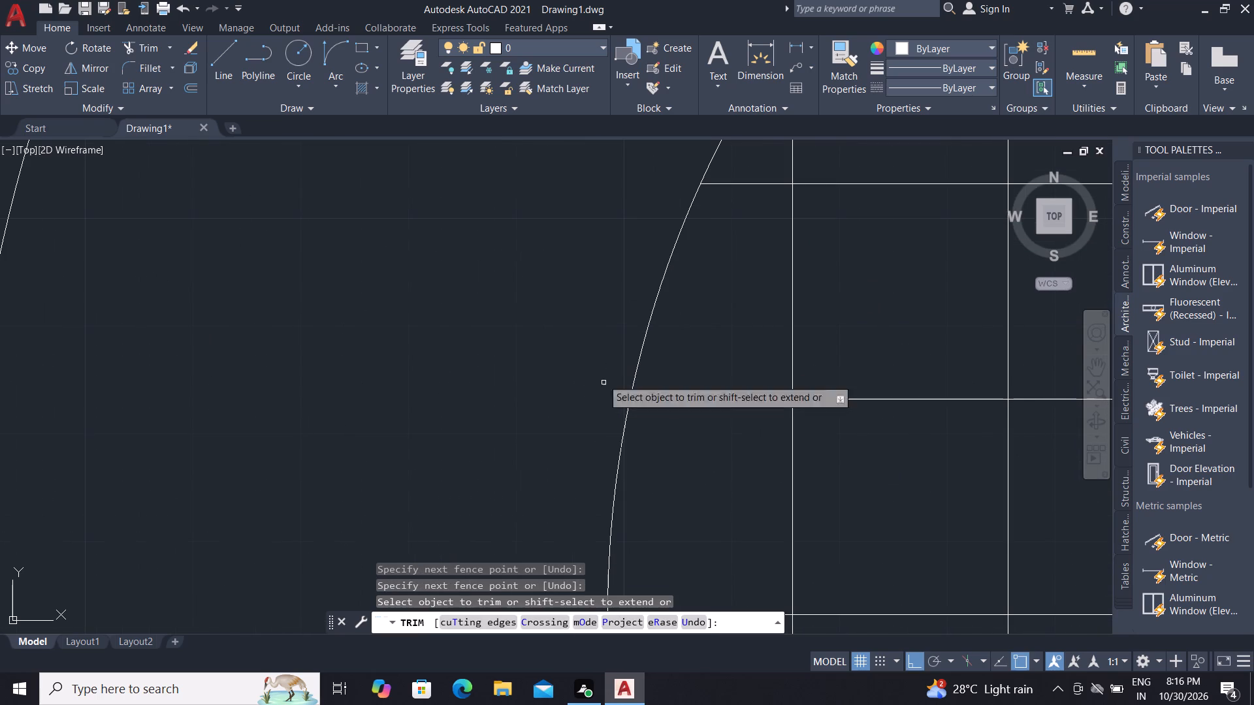
Trim the left ends of the upper horizontal lines below the diameter and the leftmost vertical line's lower end to the inner circle, clearing the leftover piece.
scroll(625, 234, "down", 5)
scroll(639, 322, "up", 3)
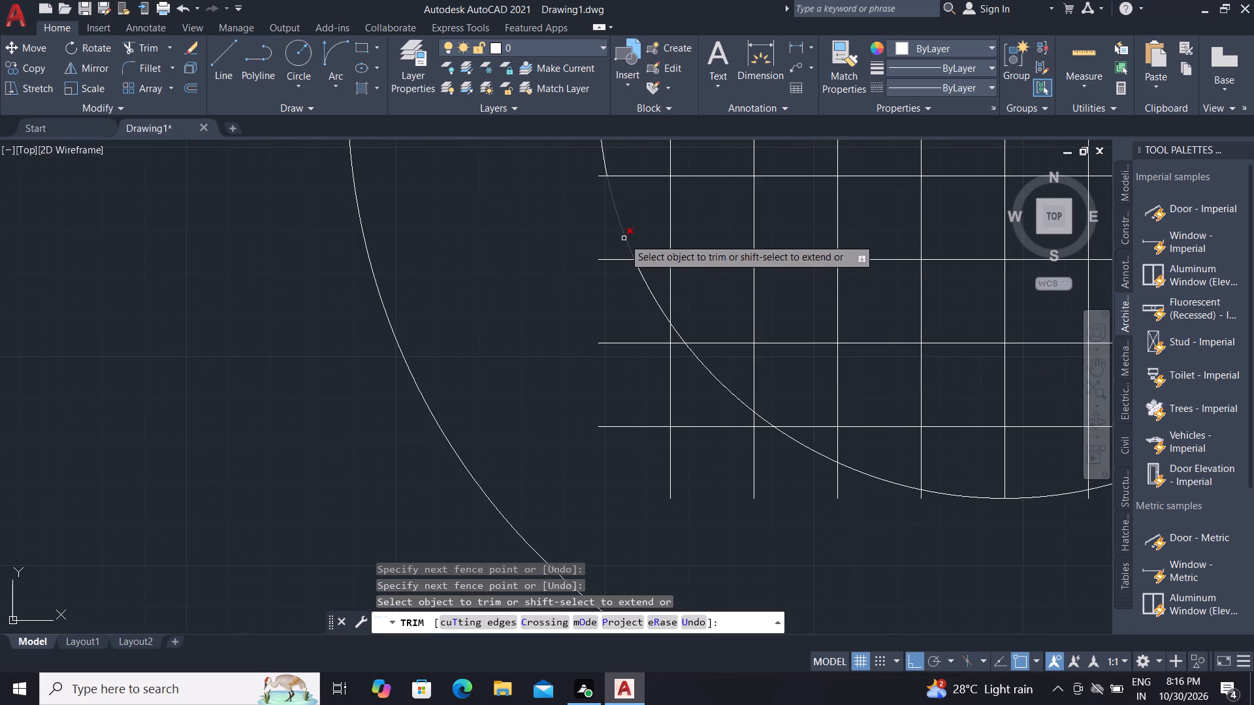
left_click(602, 176)
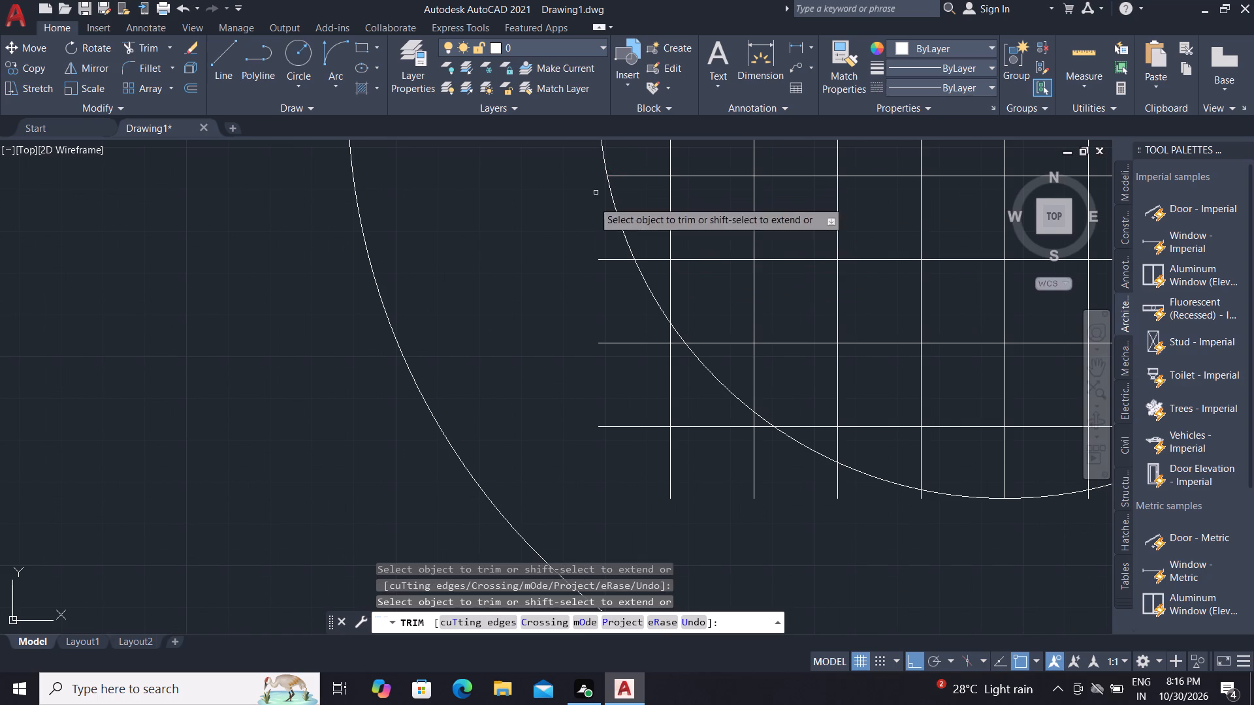
left_click(592, 217)
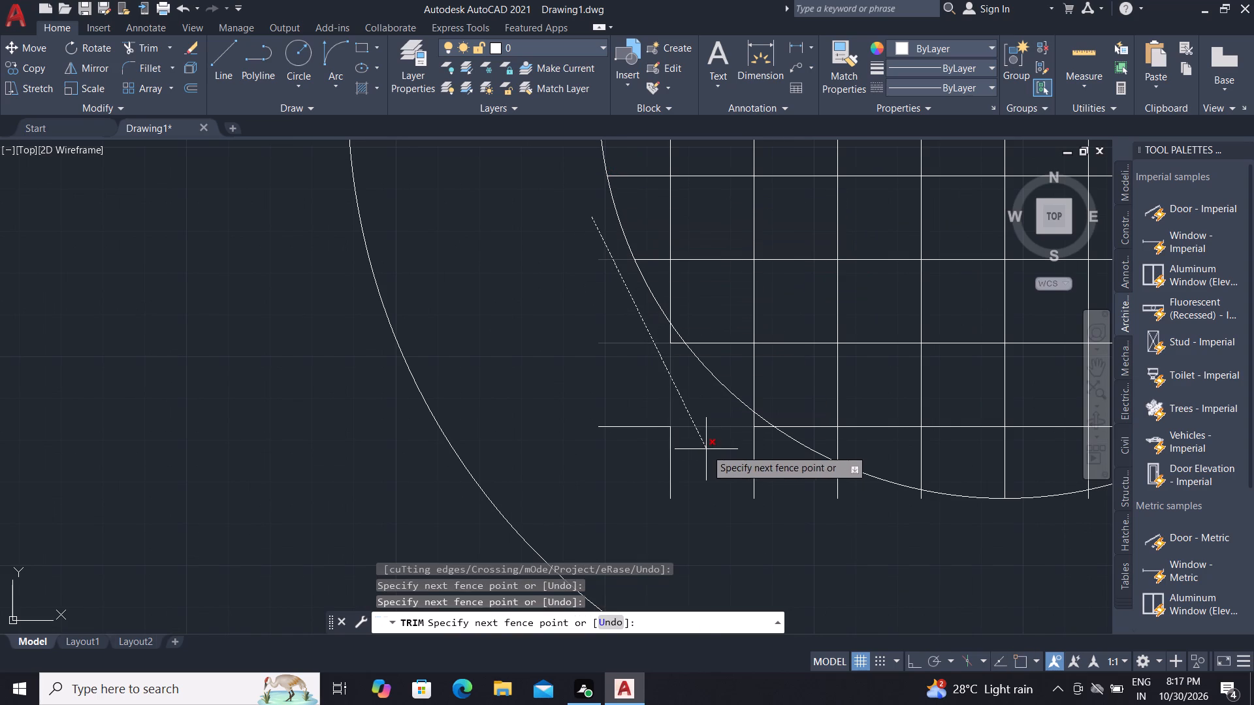
left_click(706, 449)
scroll(677, 326, "up", 6)
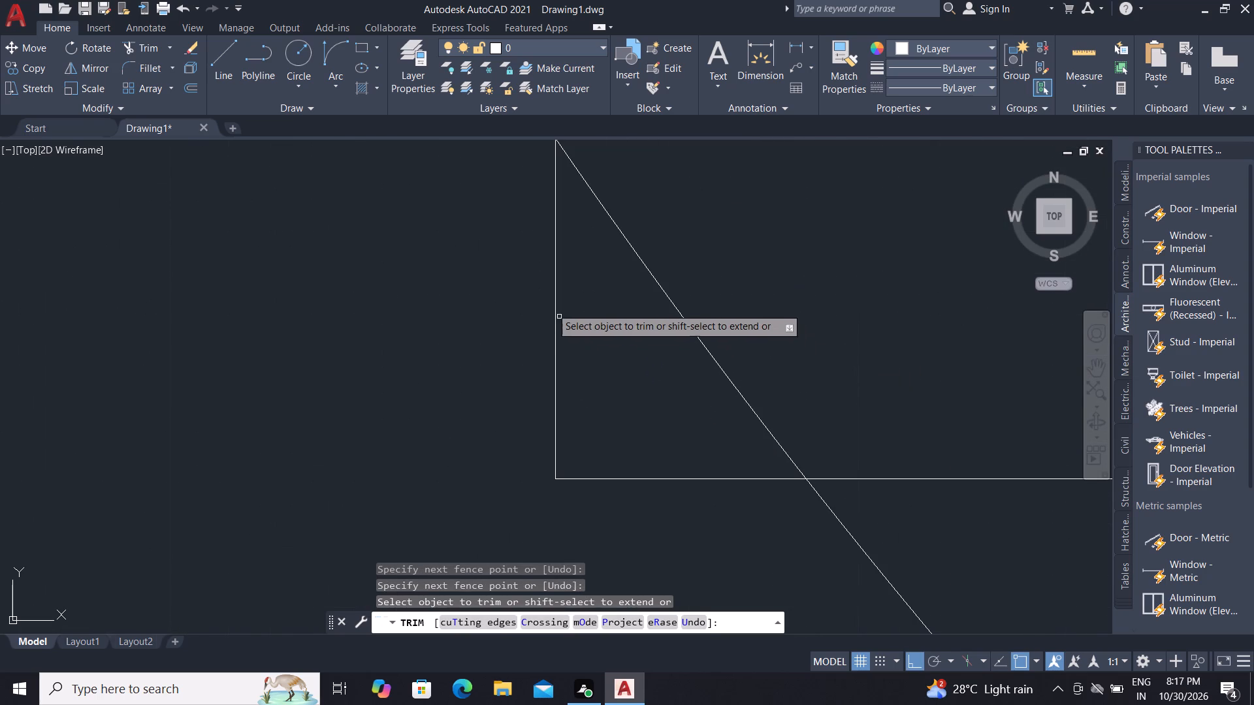
scroll(530, 292, "down", 1)
left_click(530, 292)
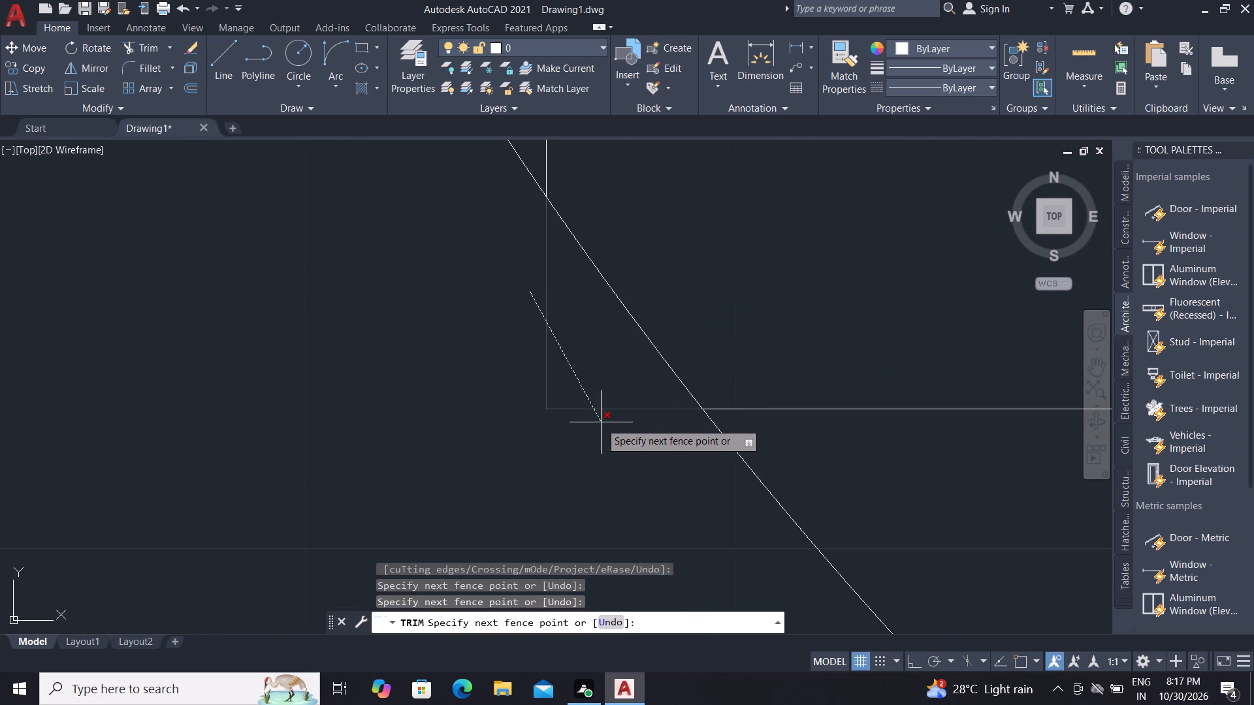
left_click_drag(598, 421, 596, 415)
scroll(592, 357, "down", 6)
left_click(582, 434)
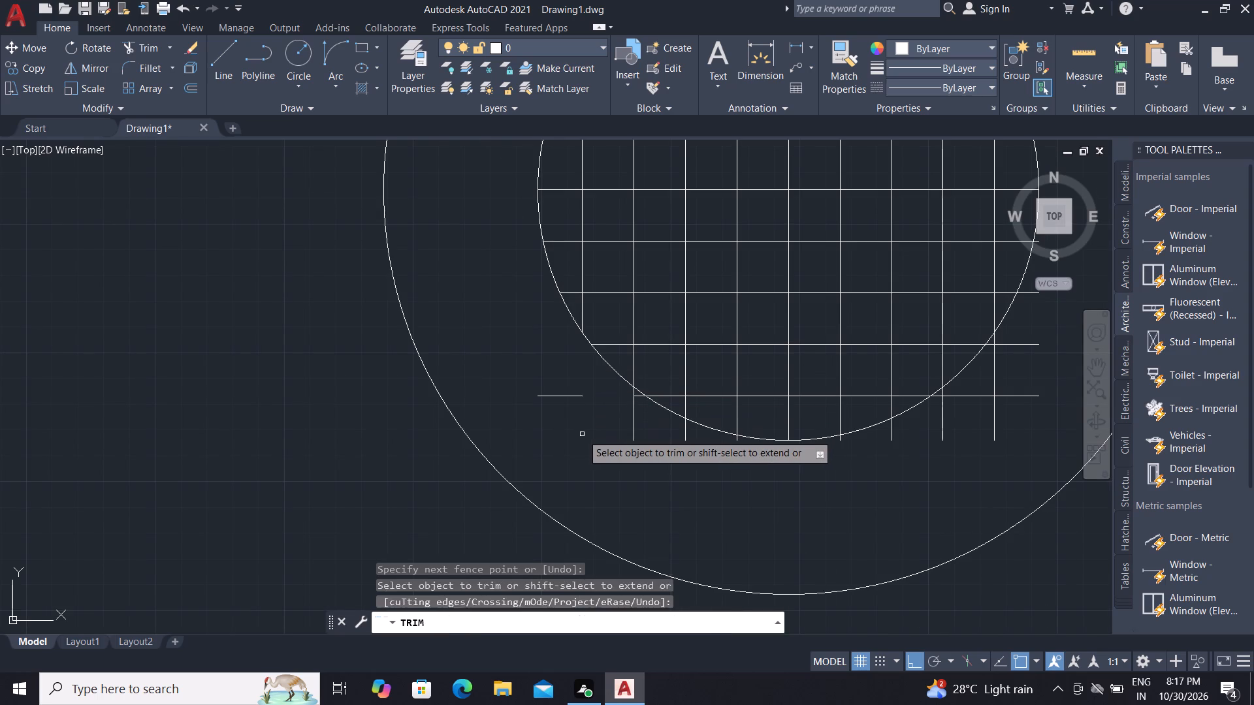
left_click(571, 398)
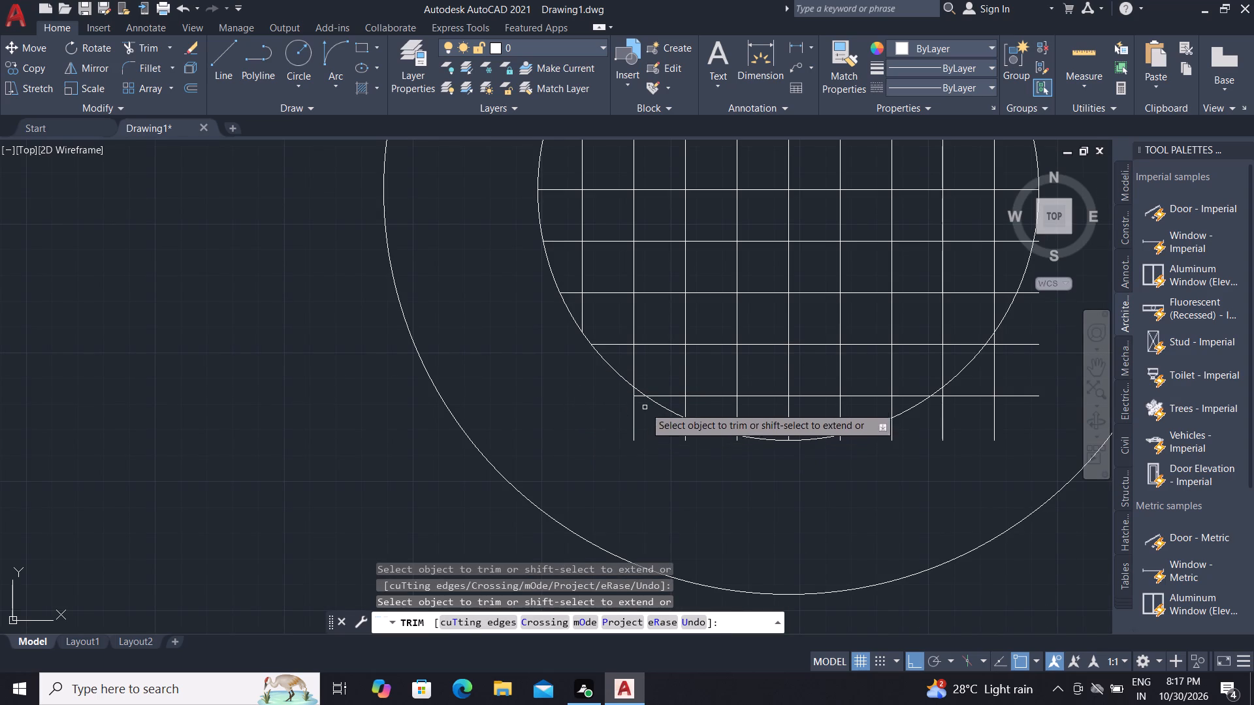
Trim the lowest horizontal line's left end and the second and third vertical lines' lower ends to the inner circle's lower-left arc.
scroll(632, 392, "up", 7)
left_click(557, 298)
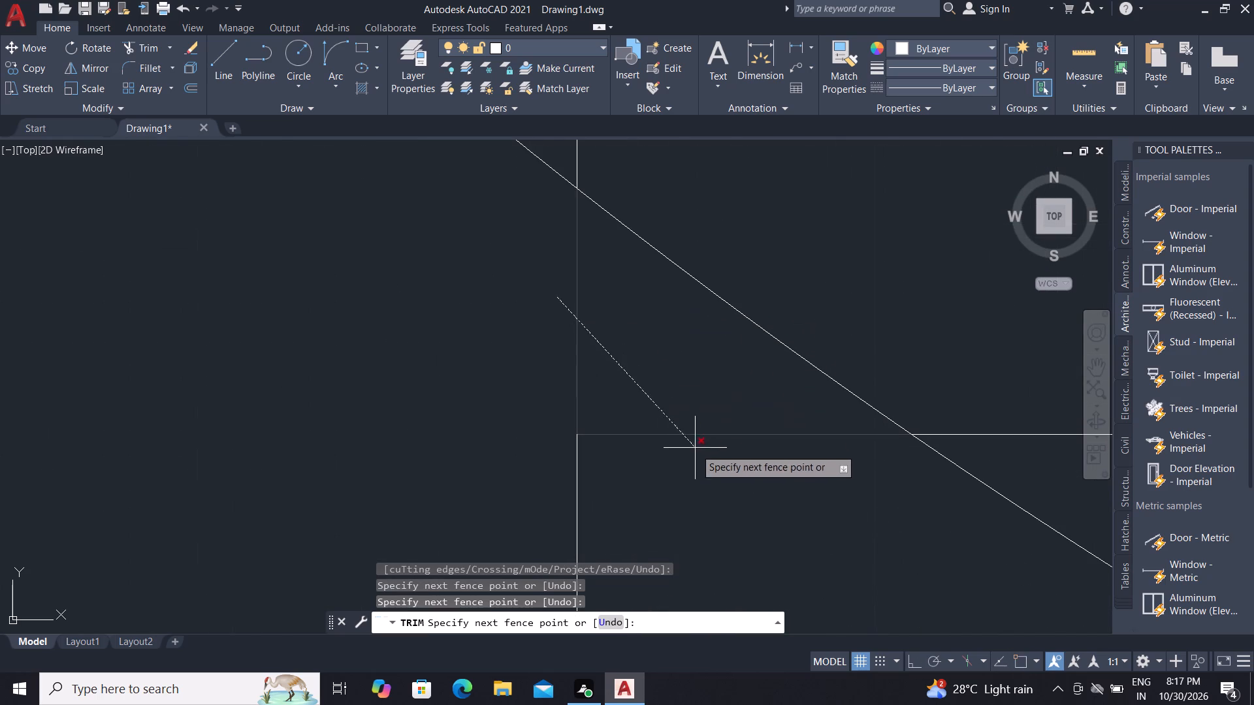
left_click(696, 450)
scroll(698, 427, "down", 3)
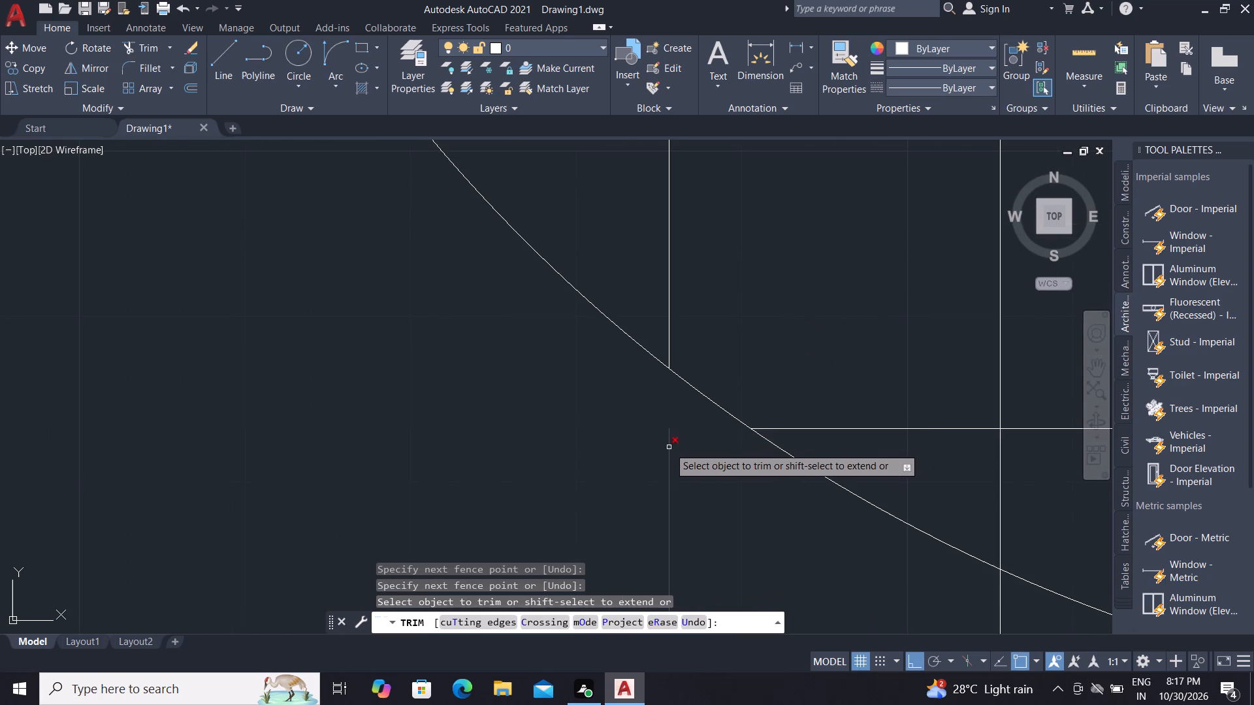
left_click(669, 447)
scroll(626, 416, "down", 6)
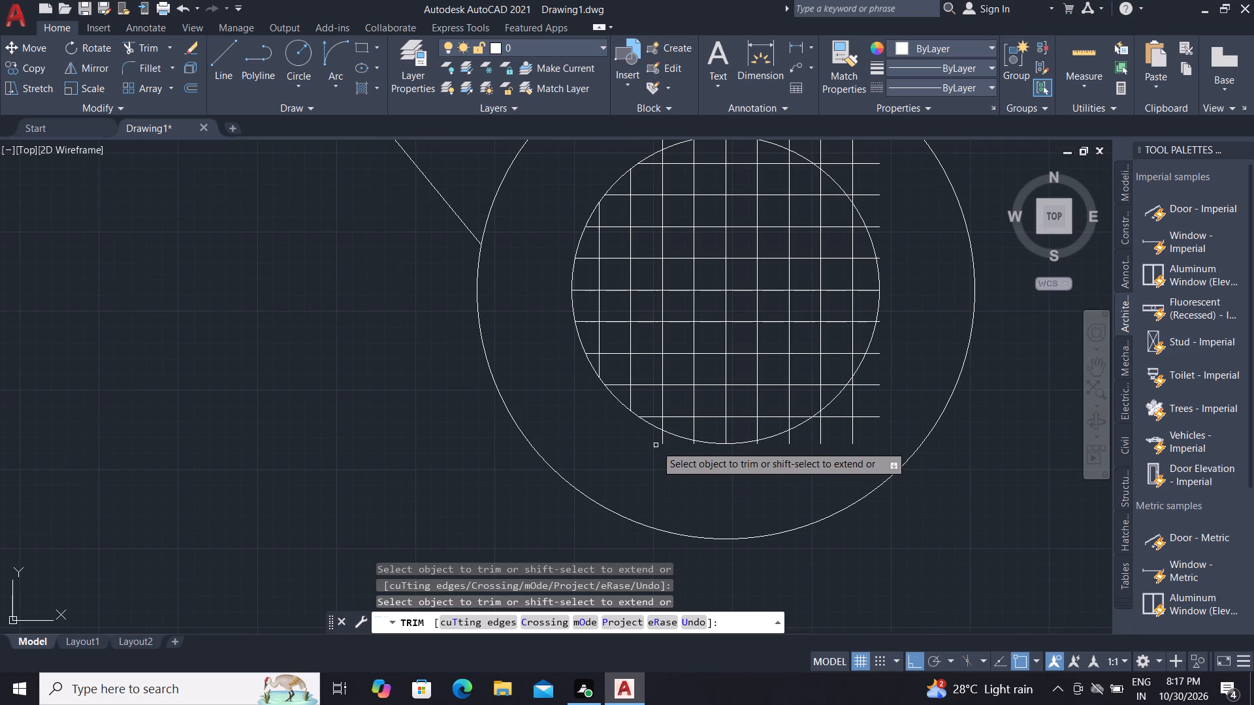
left_click(662, 443)
Trim the lower ends of the vertical grid lines projecting beyond the bottom of the inner circle, on both sides of its centre.
scroll(721, 450, "up", 2)
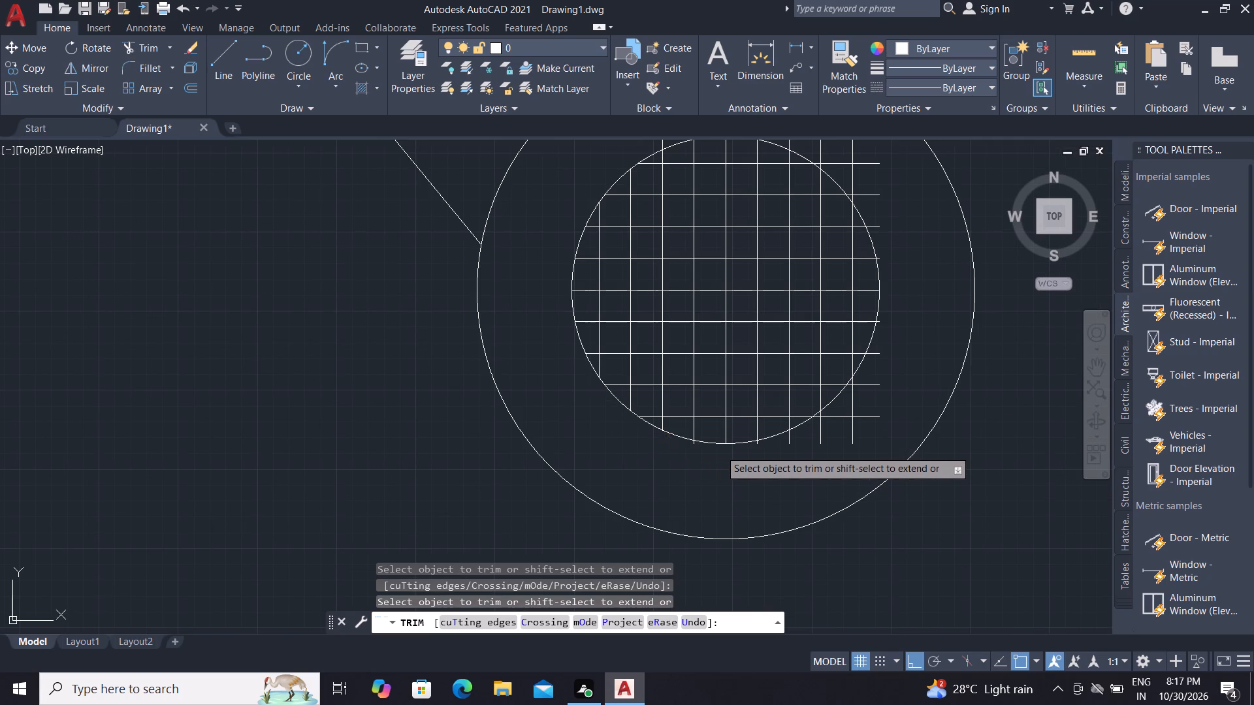
scroll(721, 450, "up", 2)
scroll(565, 416, "up", 3)
left_click(368, 373)
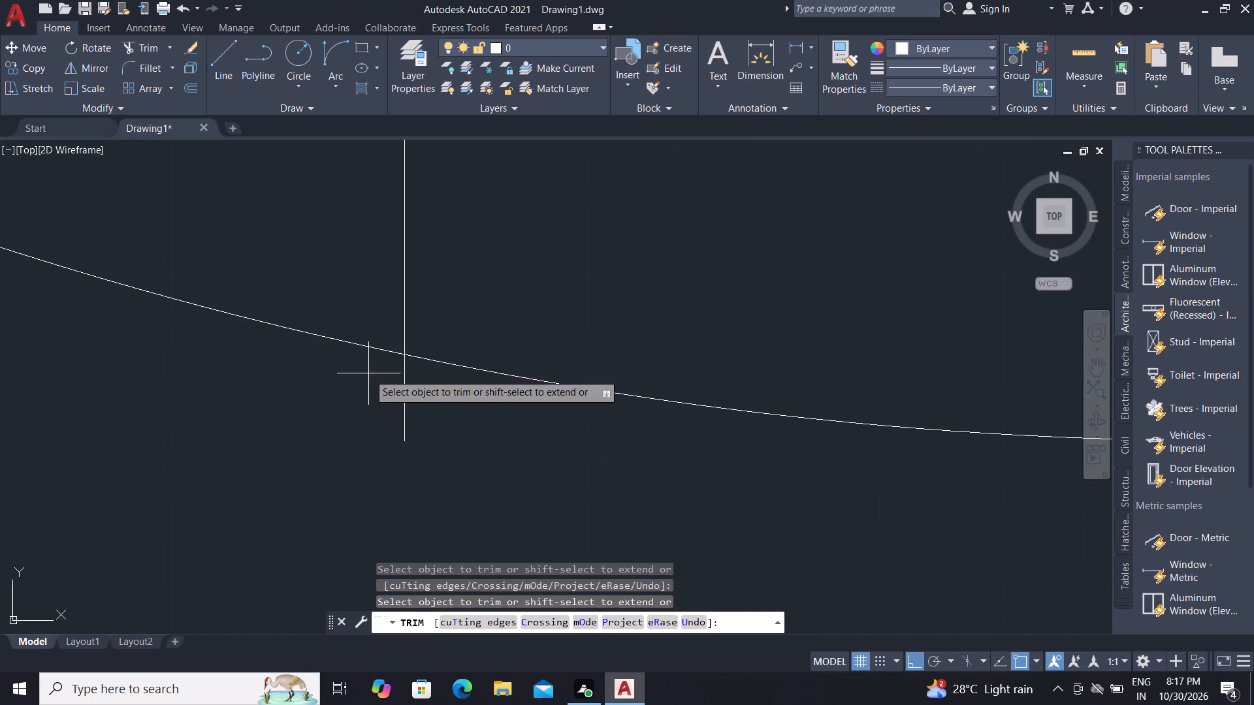
left_click(462, 409)
scroll(466, 469, "down", 5)
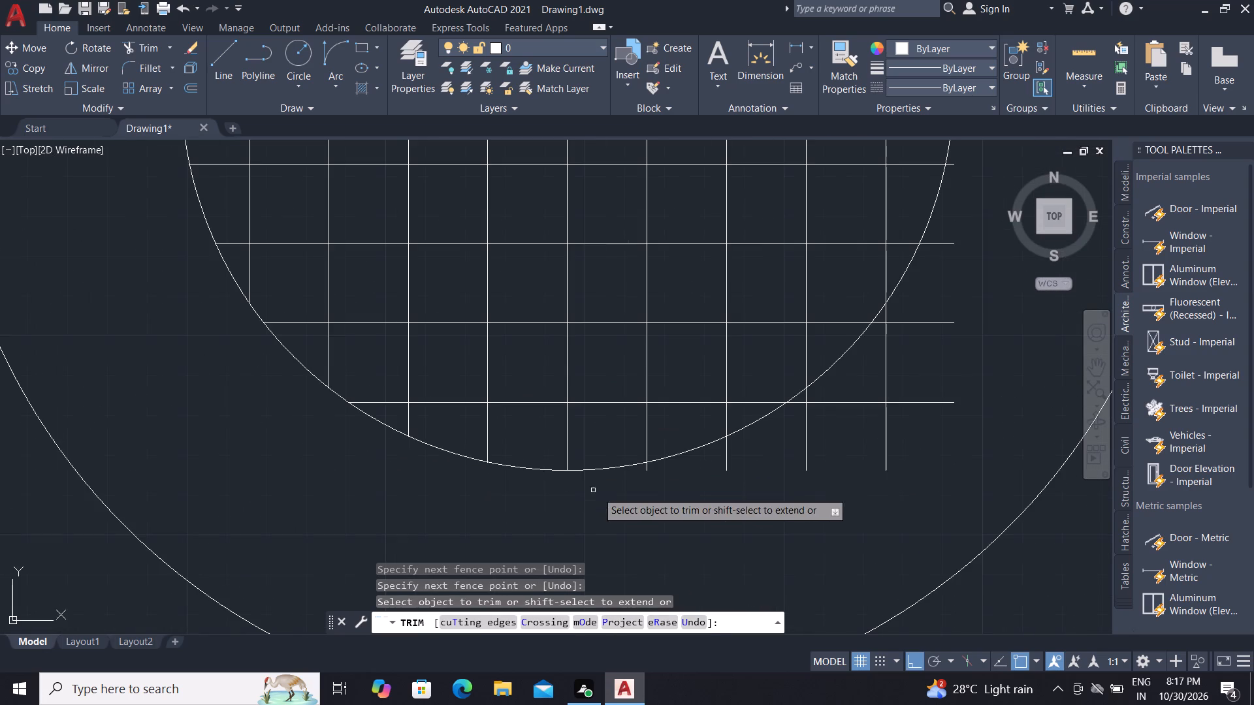
scroll(630, 478, "up", 5)
left_click(670, 418)
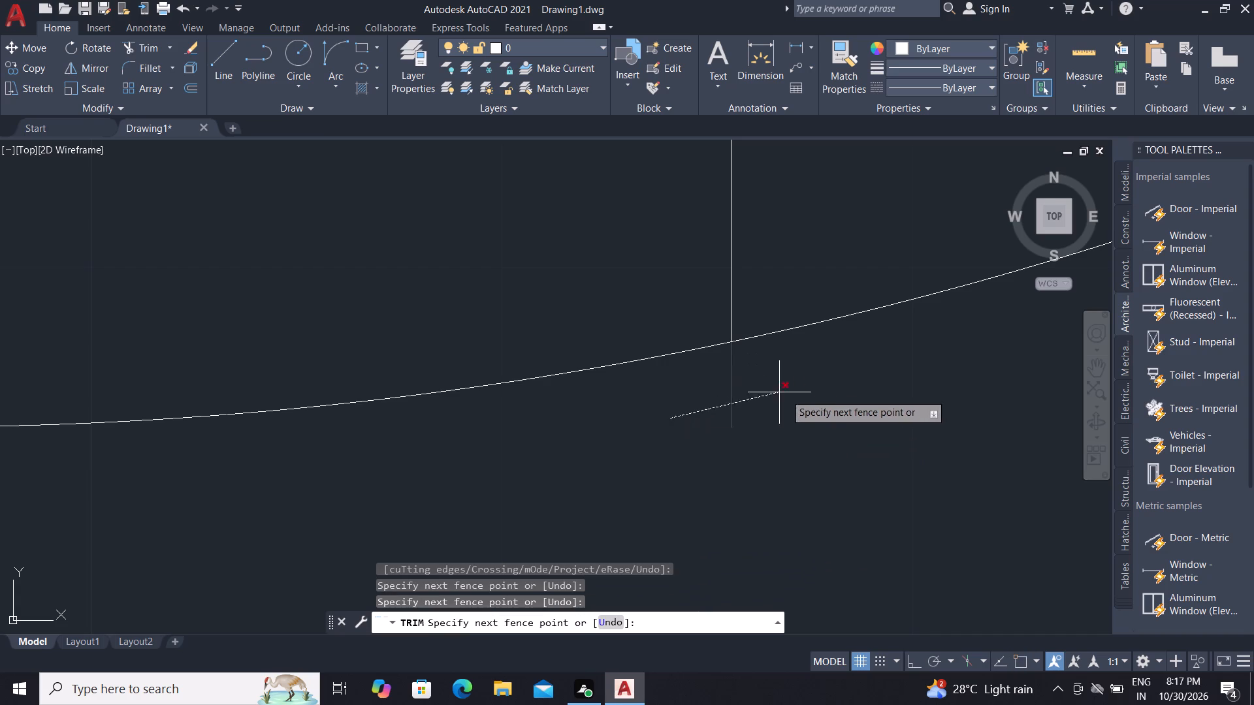
left_click(795, 395)
scroll(714, 459, "down", 6)
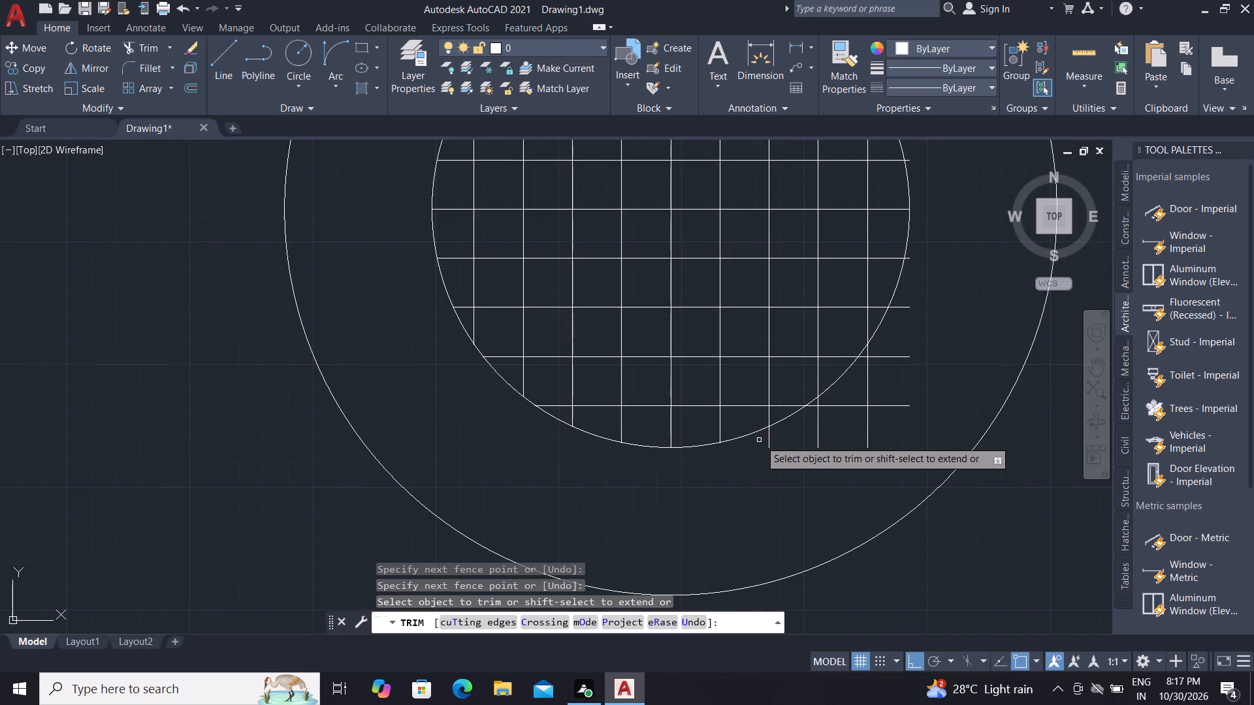
scroll(760, 440, "up", 2)
left_click(760, 440)
left_click(807, 442)
scroll(839, 453, "down", 1)
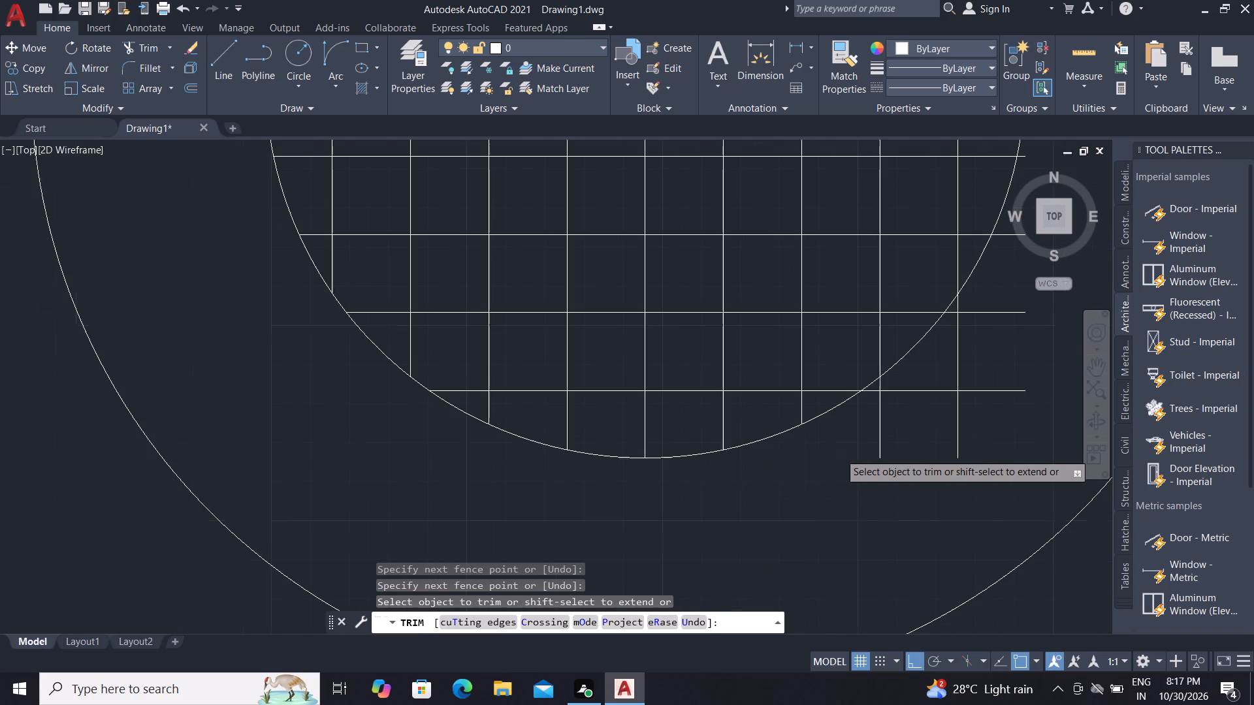
Trim the vertical line ends and the two lowest horizontal lines' right ends outside the inner circle's lower-right arc, removing the leftover corner pieces.
left_click(846, 447)
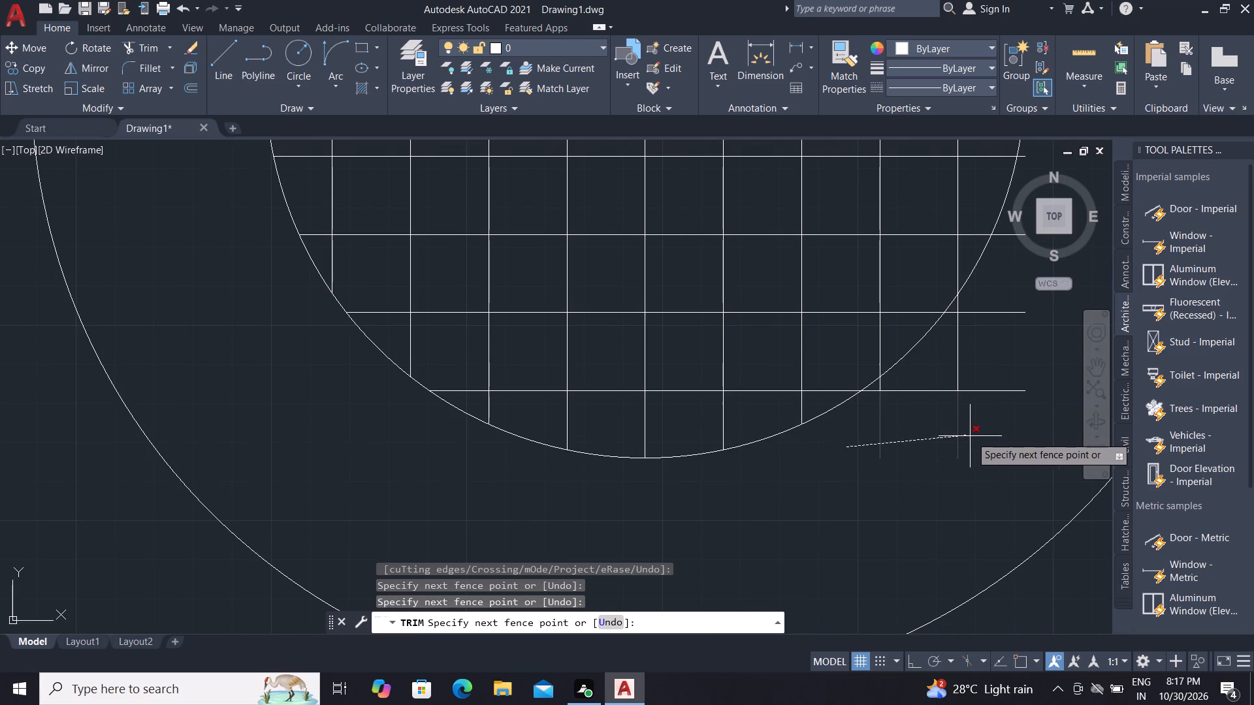
left_click(973, 436)
scroll(883, 377, "up", 6)
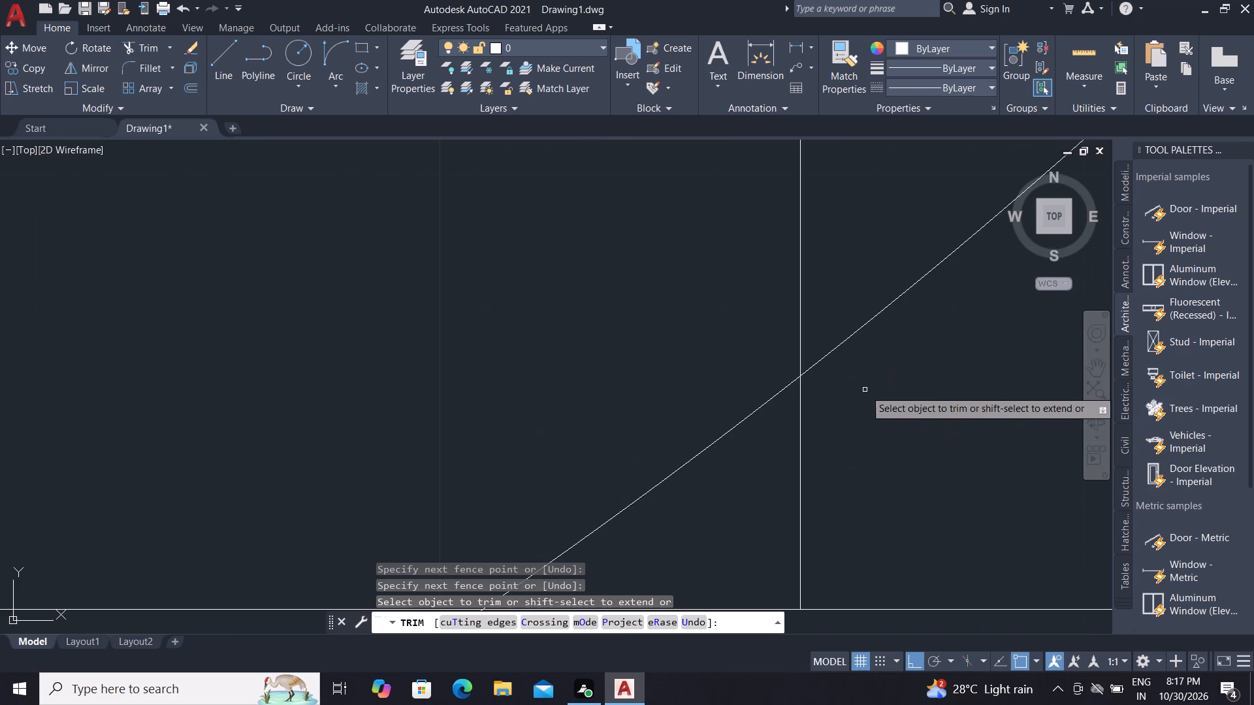
left_click(865, 390)
scroll(863, 390, "down", 2)
left_click(791, 490)
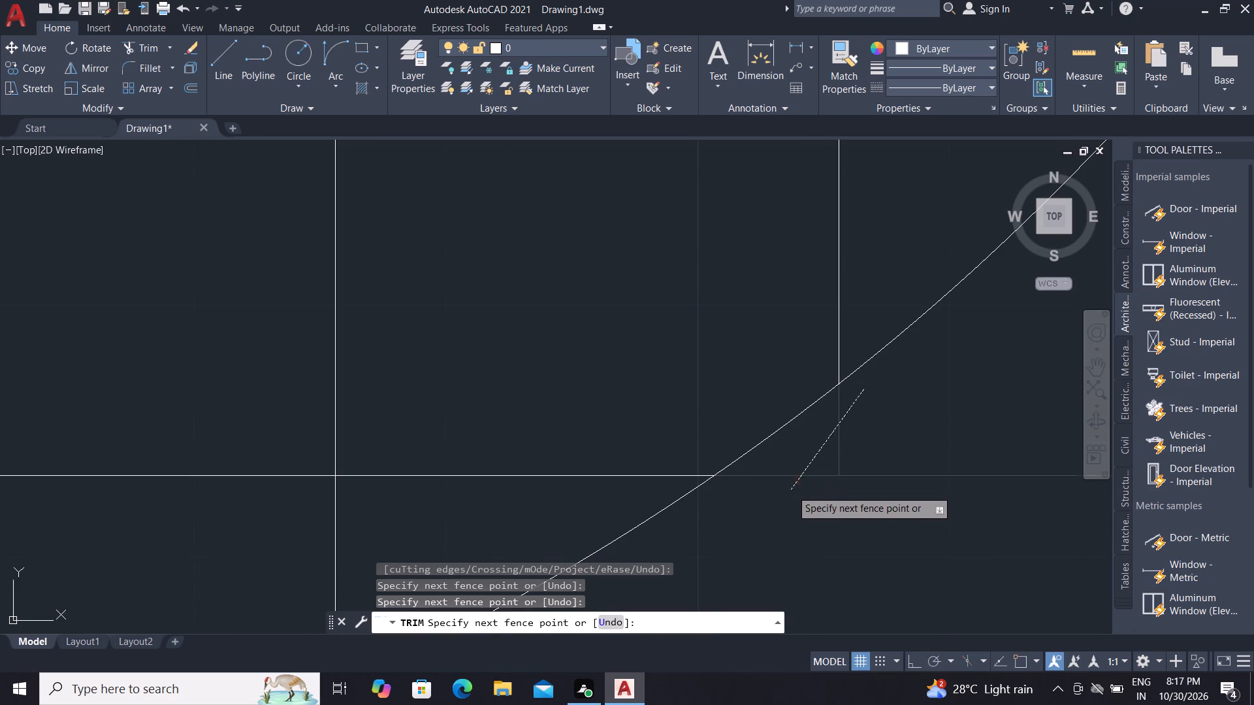
scroll(803, 496, "down", 6)
scroll(854, 473, "up", 5)
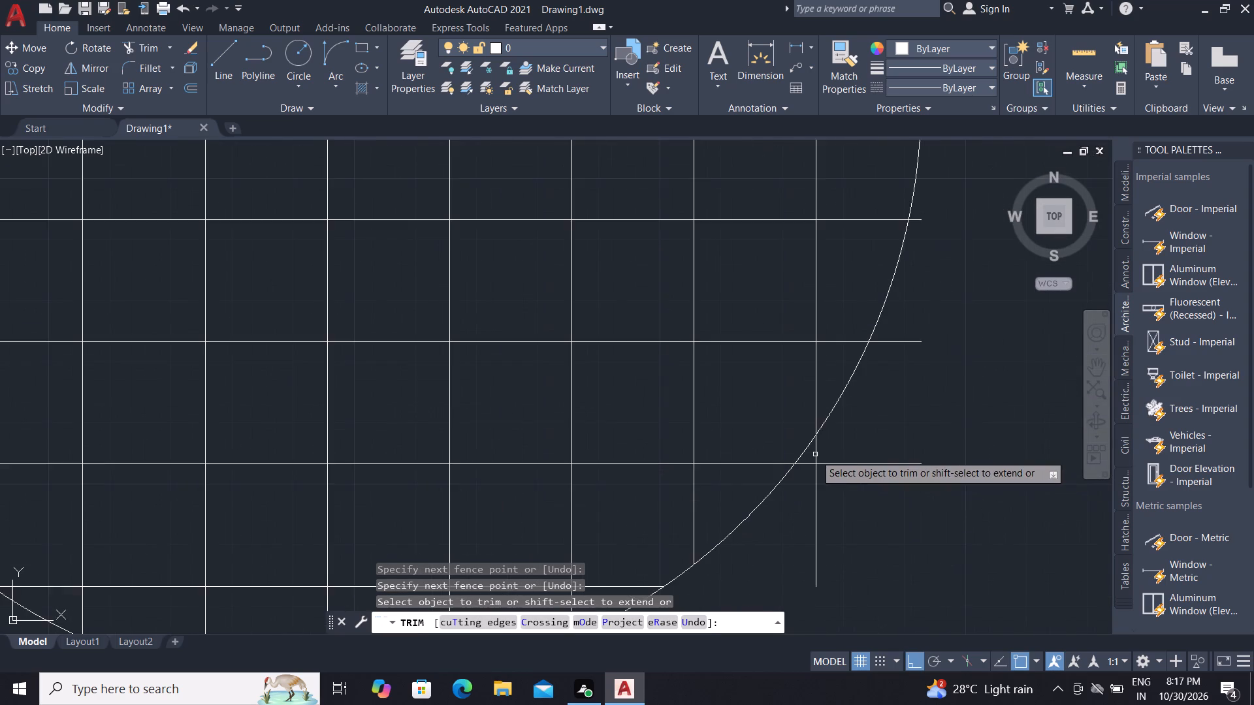
scroll(815, 454, "up", 3)
left_click(735, 543)
left_click(861, 445)
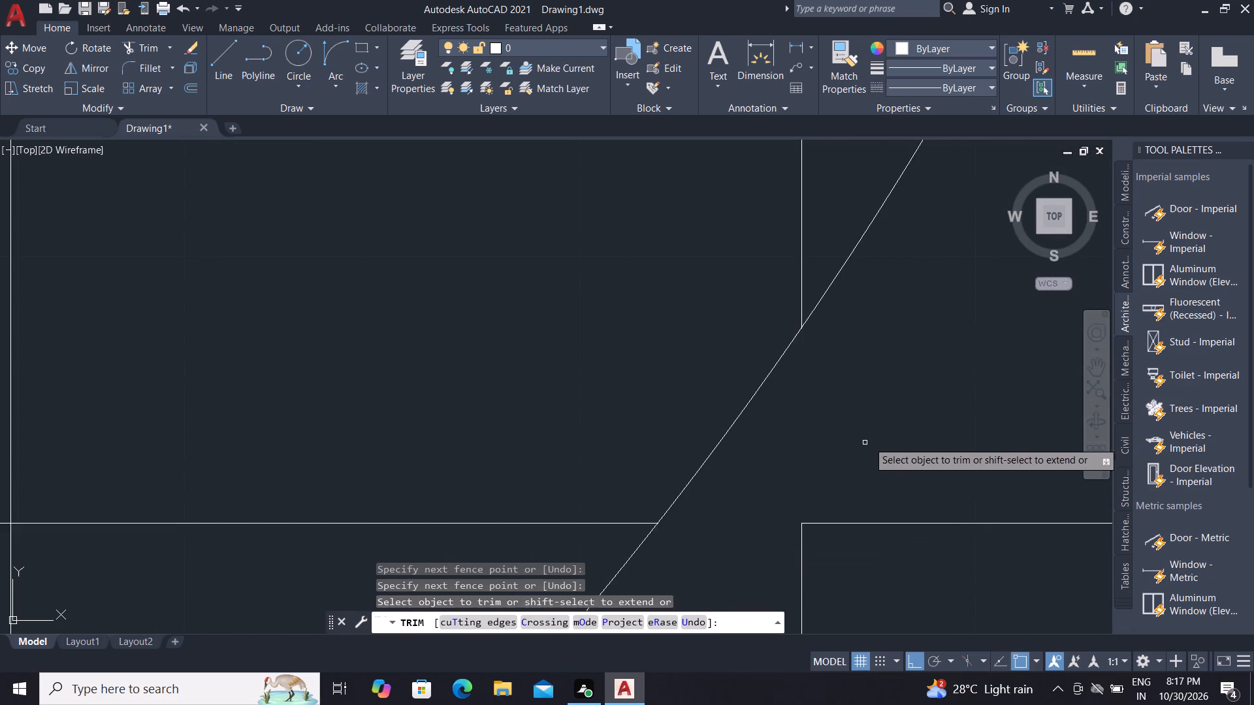
left_click(878, 435)
left_click(794, 561)
Trim the right ends of the two horizontal grid lines just below the diameter to the inner circle.
scroll(869, 577, "down", 1)
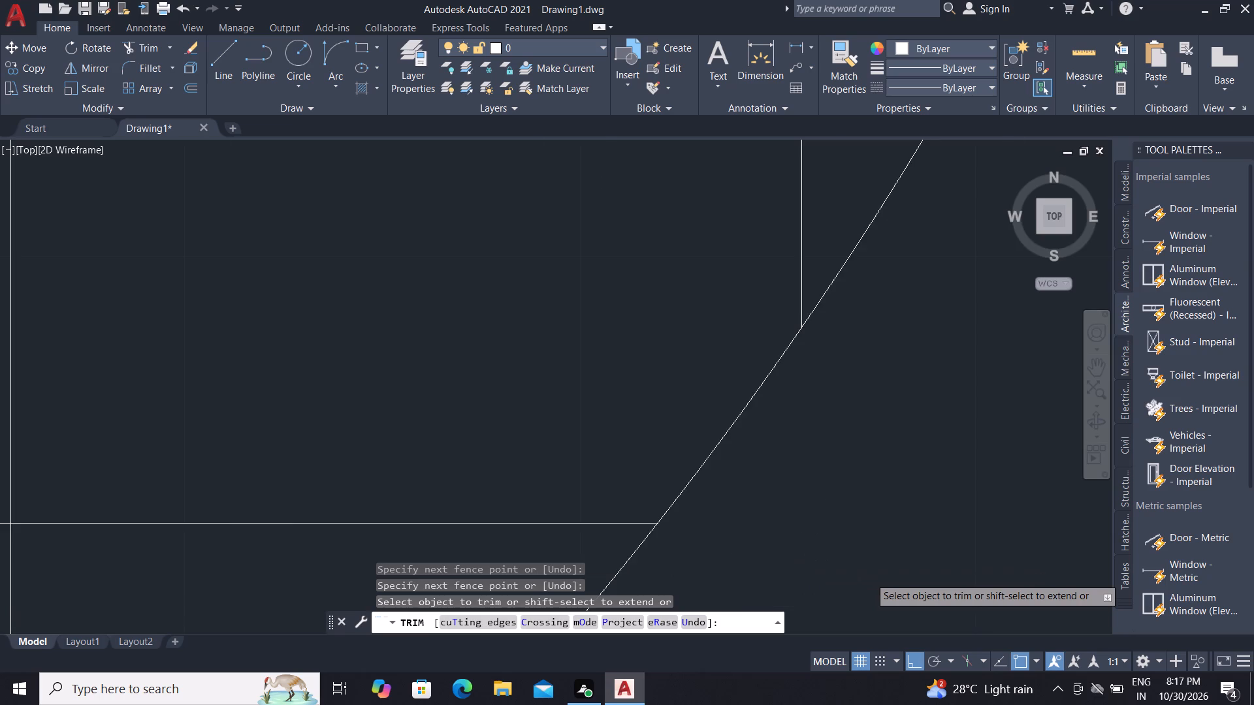
scroll(869, 577, "down", 5)
scroll(899, 531, "up", 4)
left_click(884, 458)
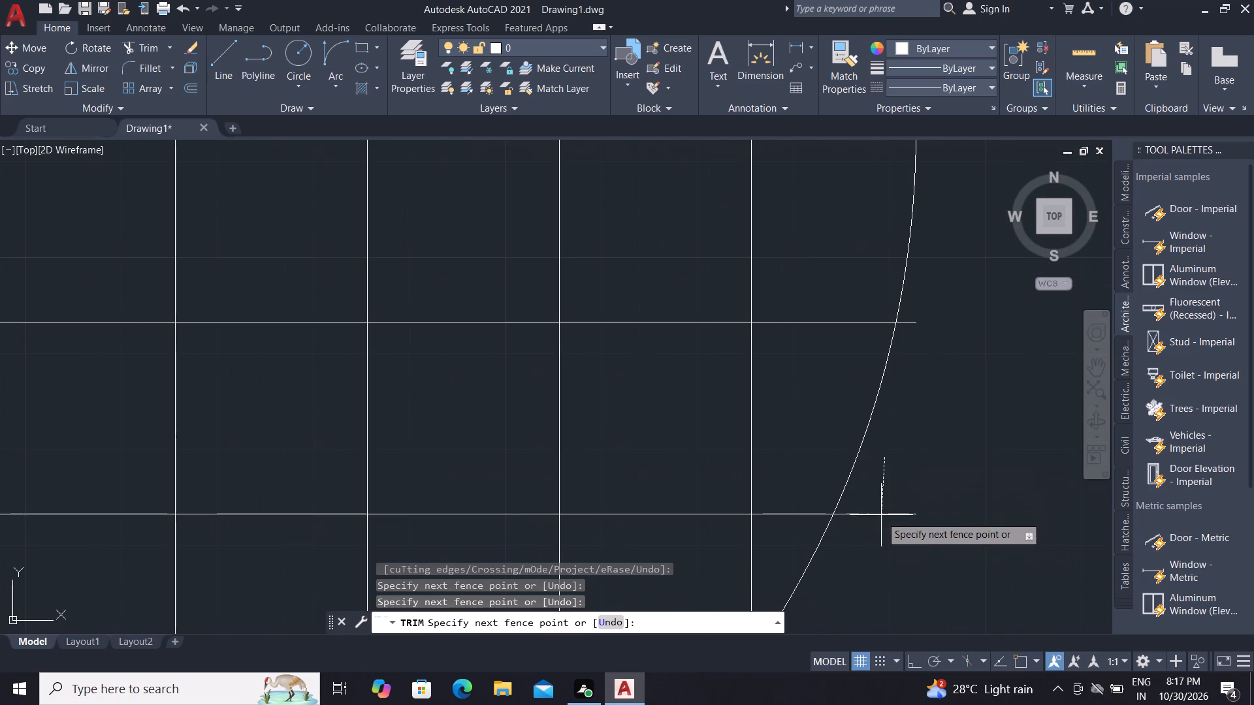
left_click(869, 549)
scroll(937, 294, "up", 3)
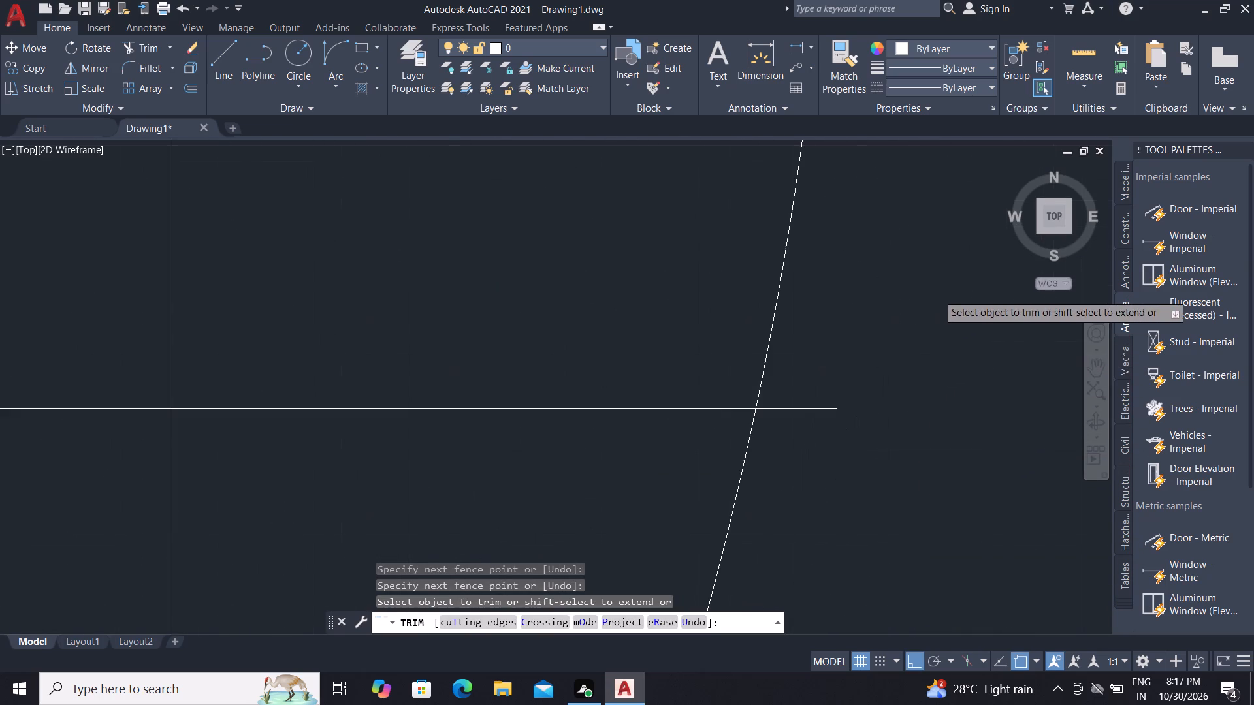
left_click(816, 351)
left_click(815, 465)
Trim the vertical line tops and the right ends of the topmost horizontal and the one just above the diameter along the inner circle's upper-right arc.
scroll(905, 512, "down", 7)
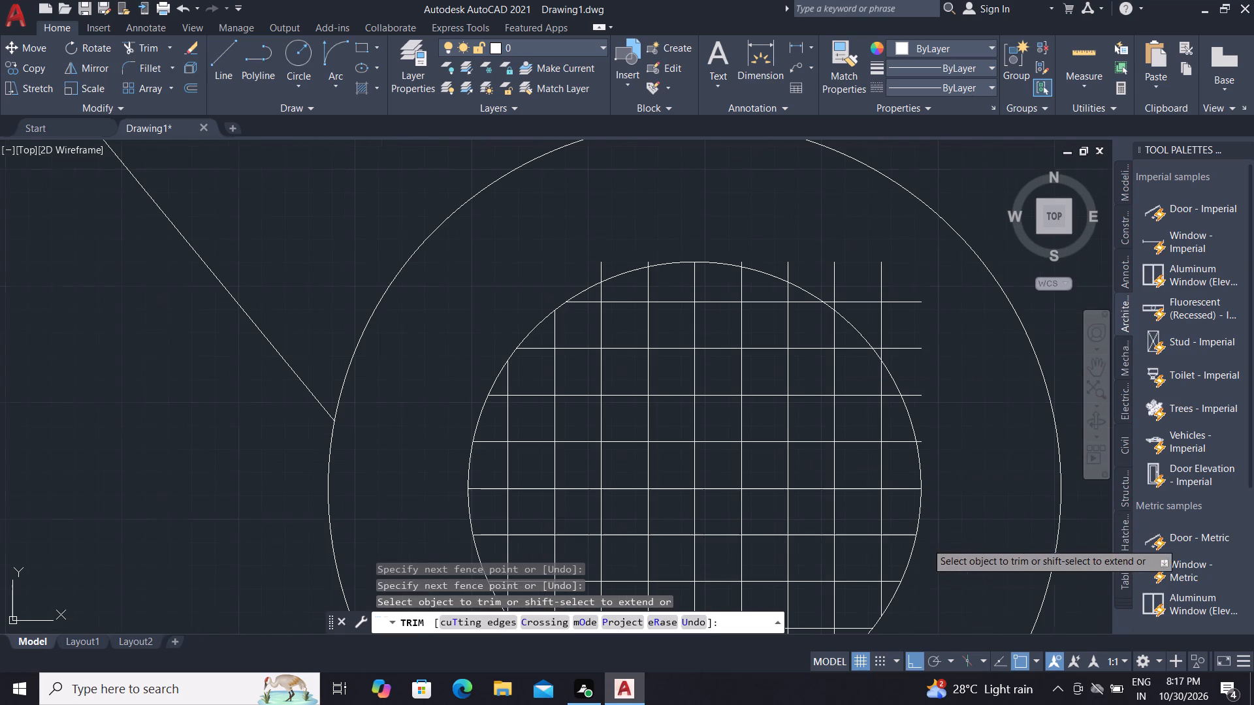
scroll(925, 431, "up", 6)
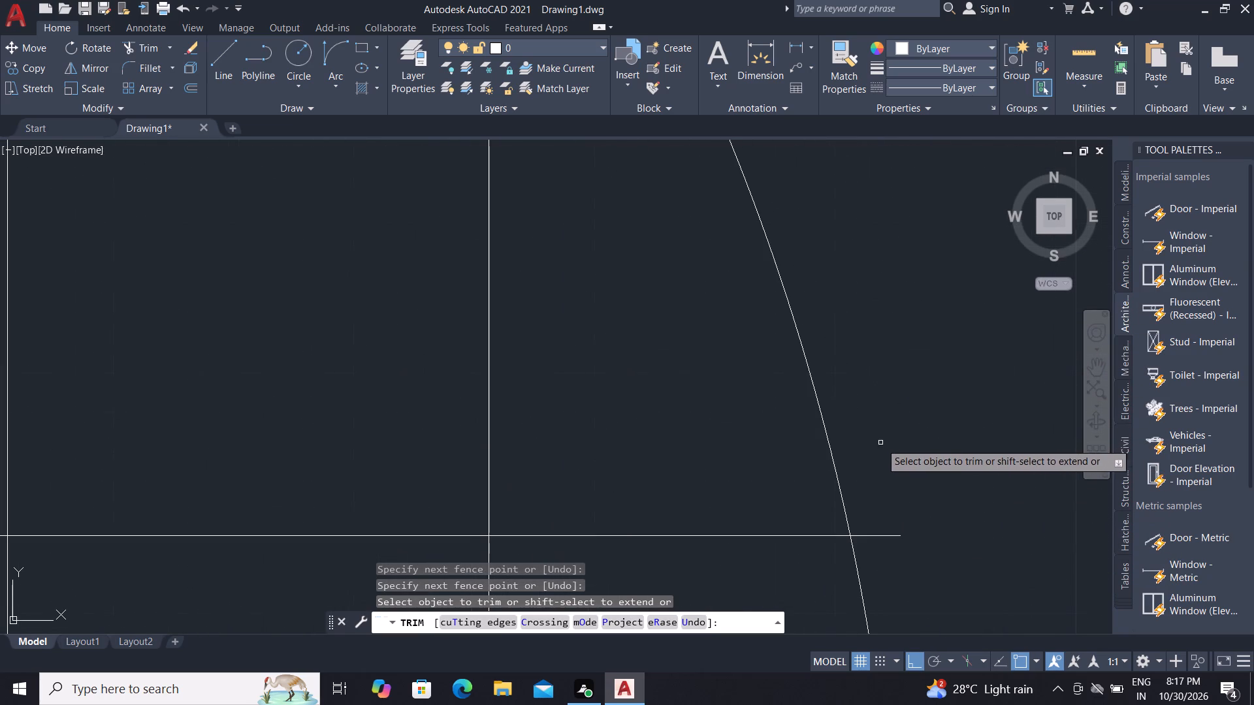
left_click(865, 459)
left_click(899, 576)
scroll(963, 620, "down", 6)
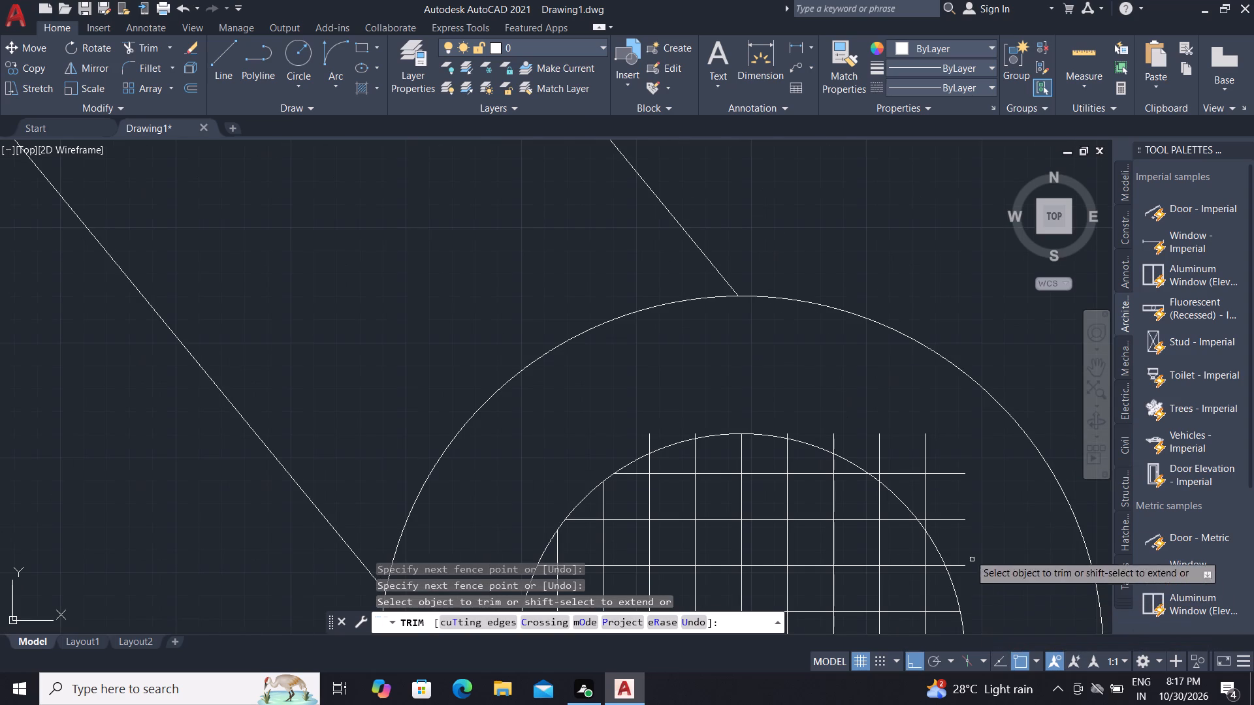
left_click(805, 433)
left_click(952, 486)
left_click(900, 437)
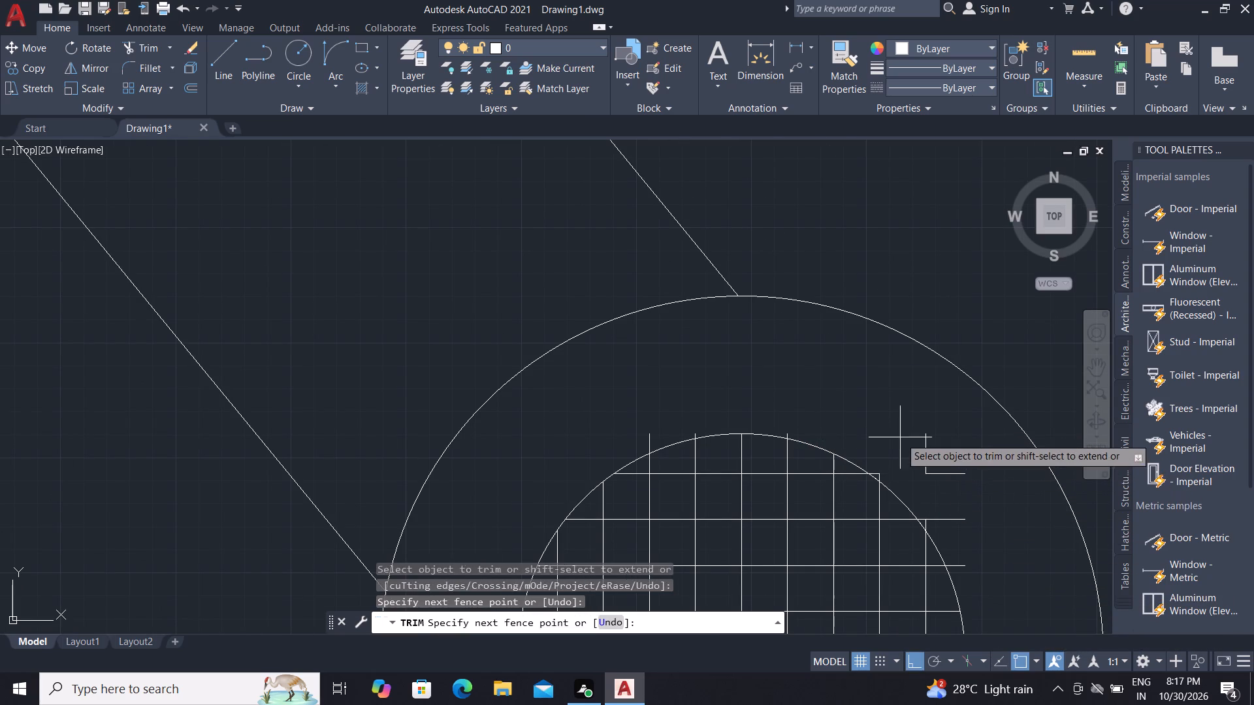
left_click(961, 495)
scroll(879, 476, "up", 7)
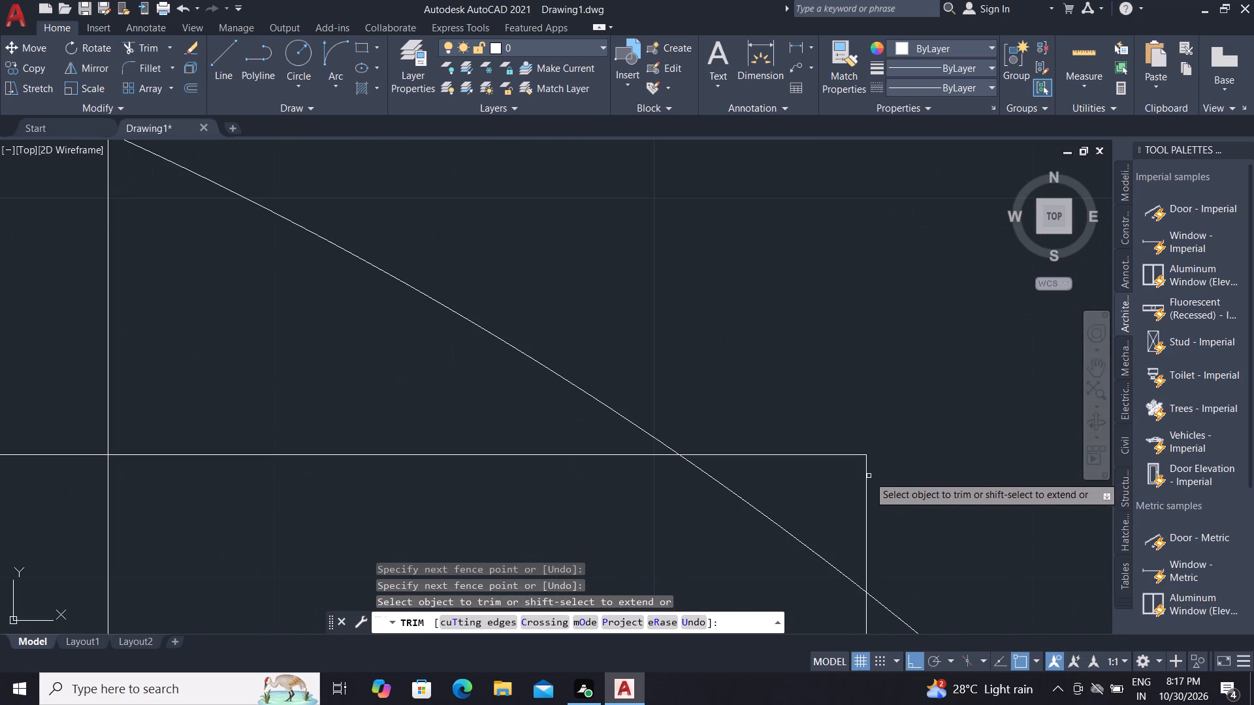
left_click(788, 430)
left_click(951, 543)
scroll(950, 508, "down", 7)
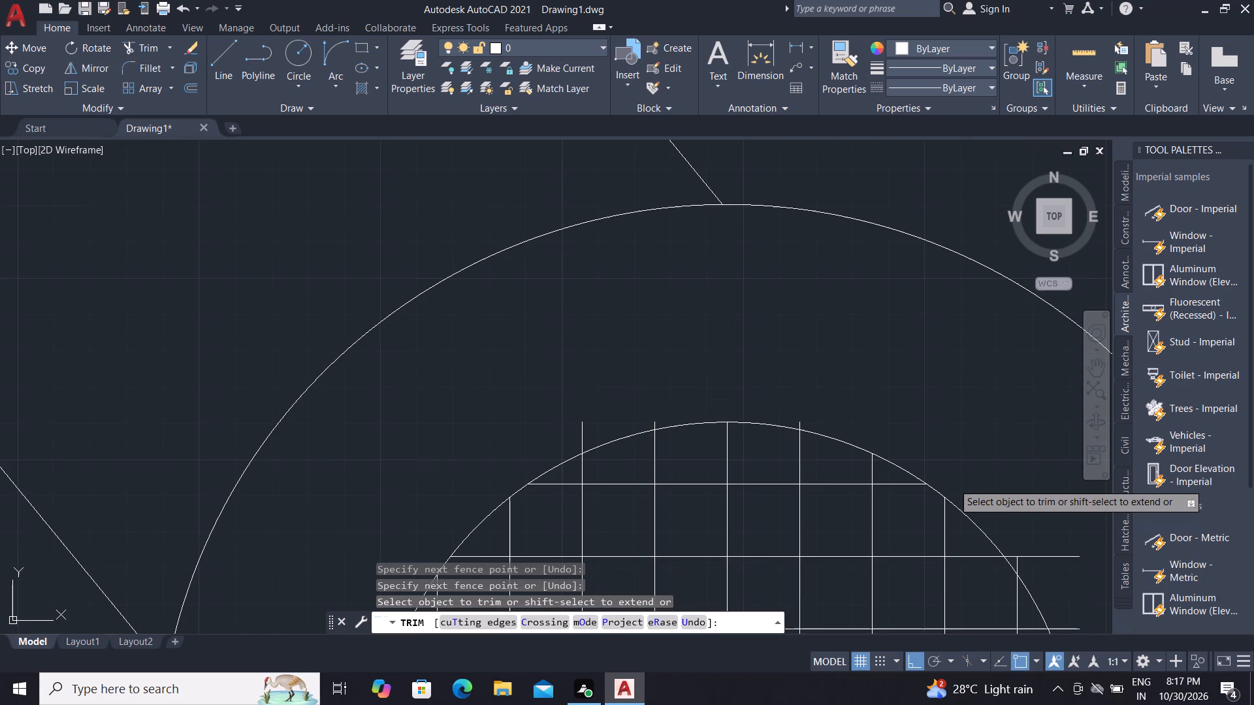
Trim the remaining horizontal and vertical grid line ends outside the inner circle's upper-right arc, removing the leftover piece.
scroll(1014, 566, "up", 8)
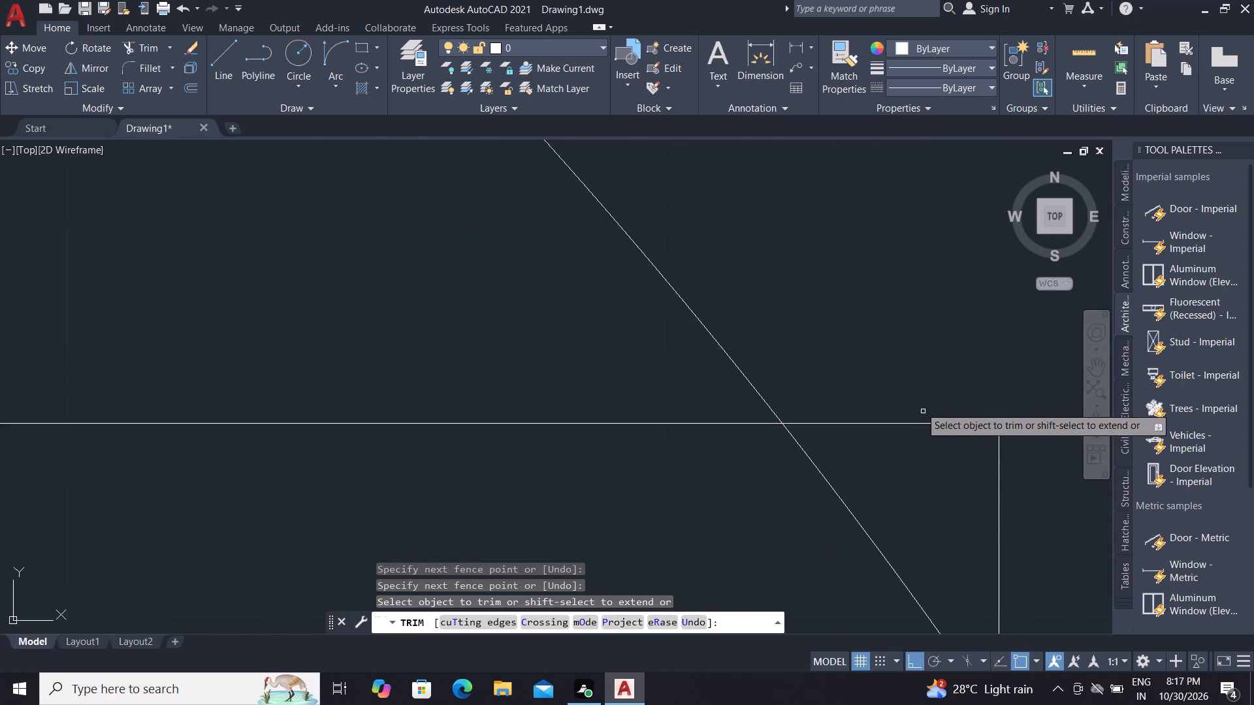
left_click(918, 398)
left_click(1048, 600)
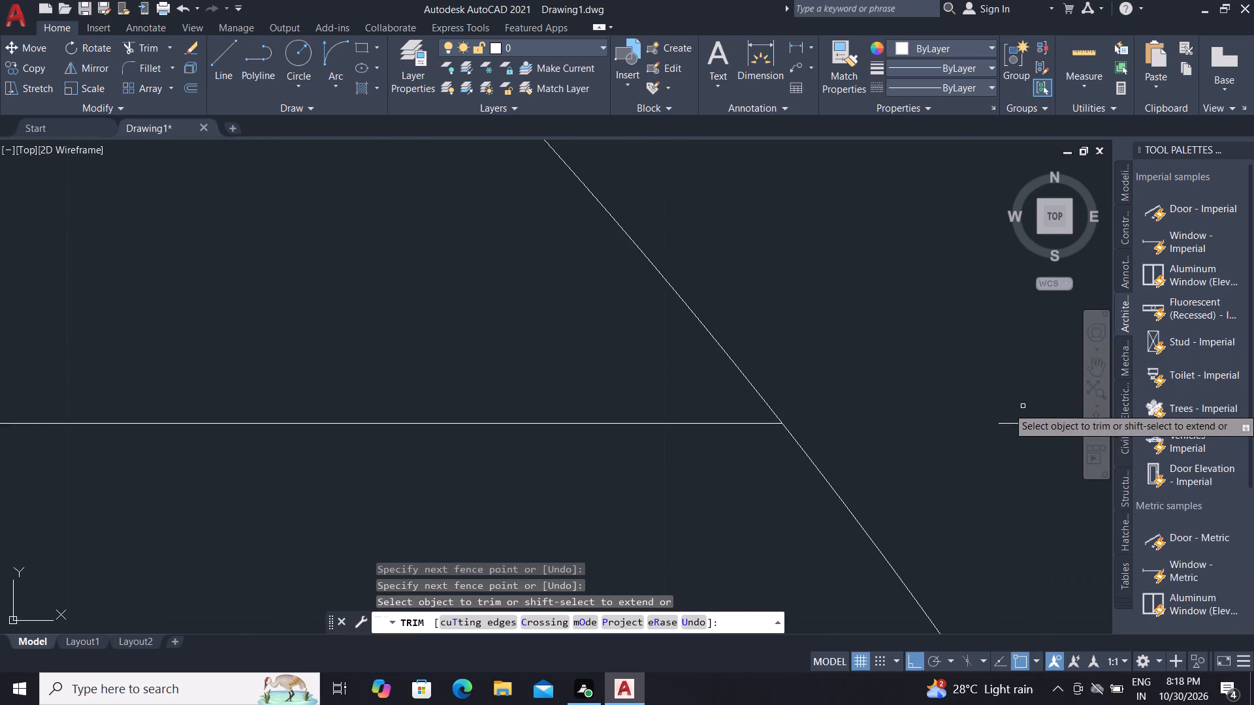
left_click(1024, 422)
scroll(994, 392, "down", 5)
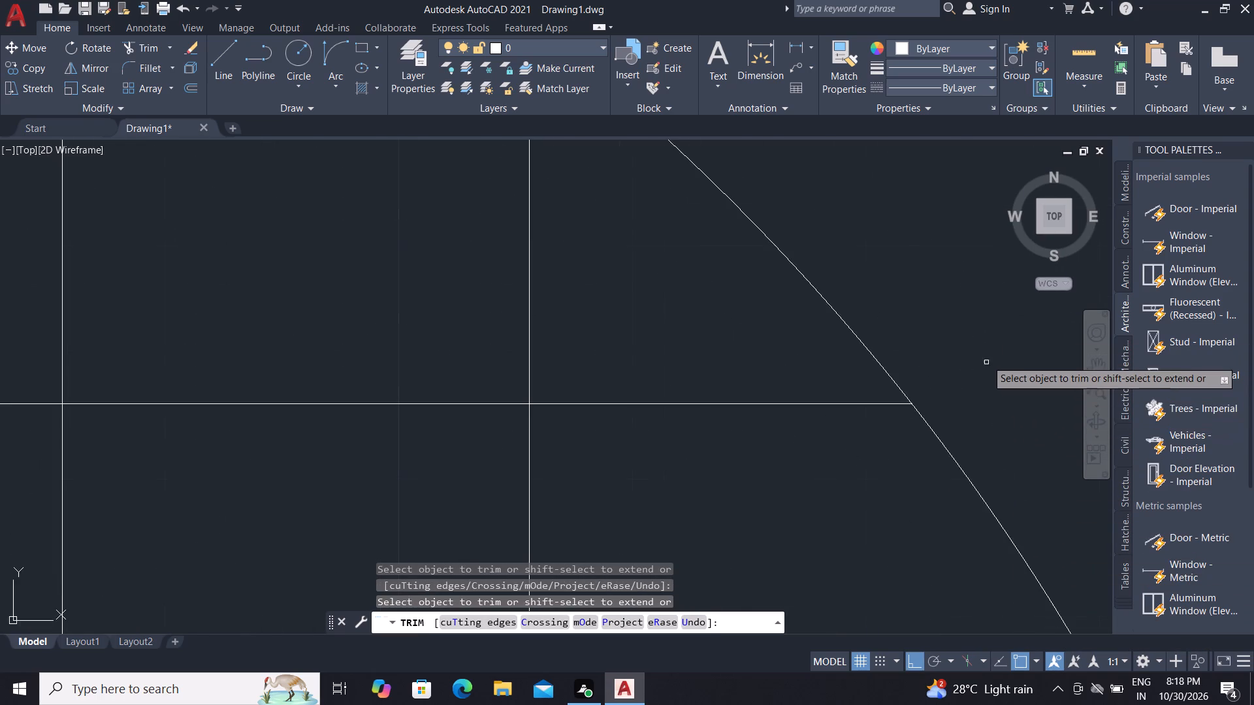
scroll(986, 360, "down", 3)
scroll(1031, 414, "up", 3)
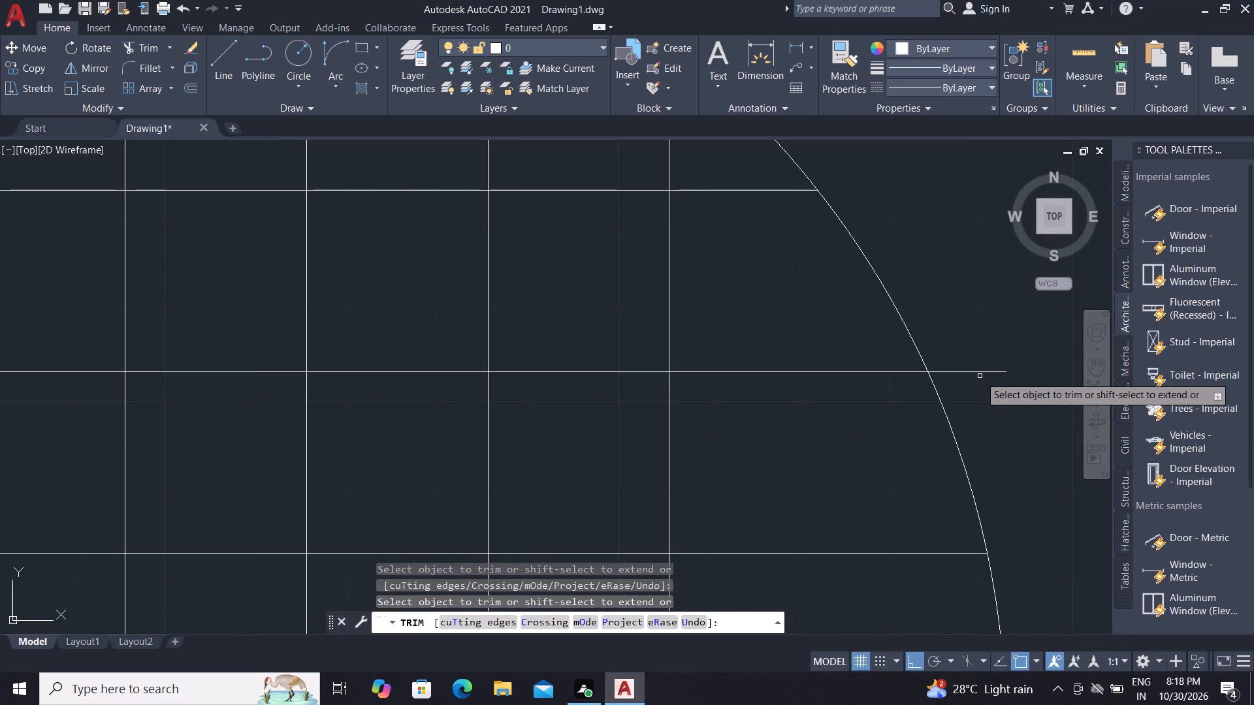
left_click(978, 373)
scroll(1023, 447, "down", 3)
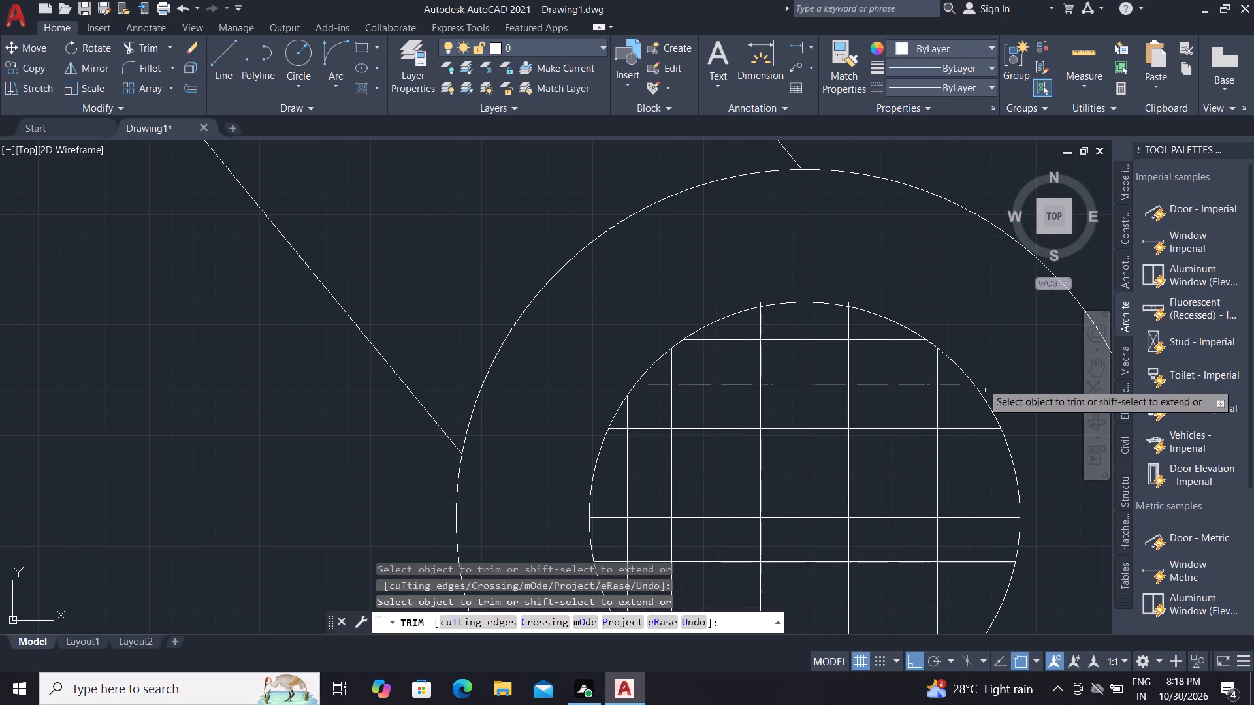
Trim the remaining vertical grid line tops that project beyond the inner circle's upper arc.
left_click(707, 315)
left_click(740, 301)
scroll(763, 302, "up", 6)
left_click(659, 326)
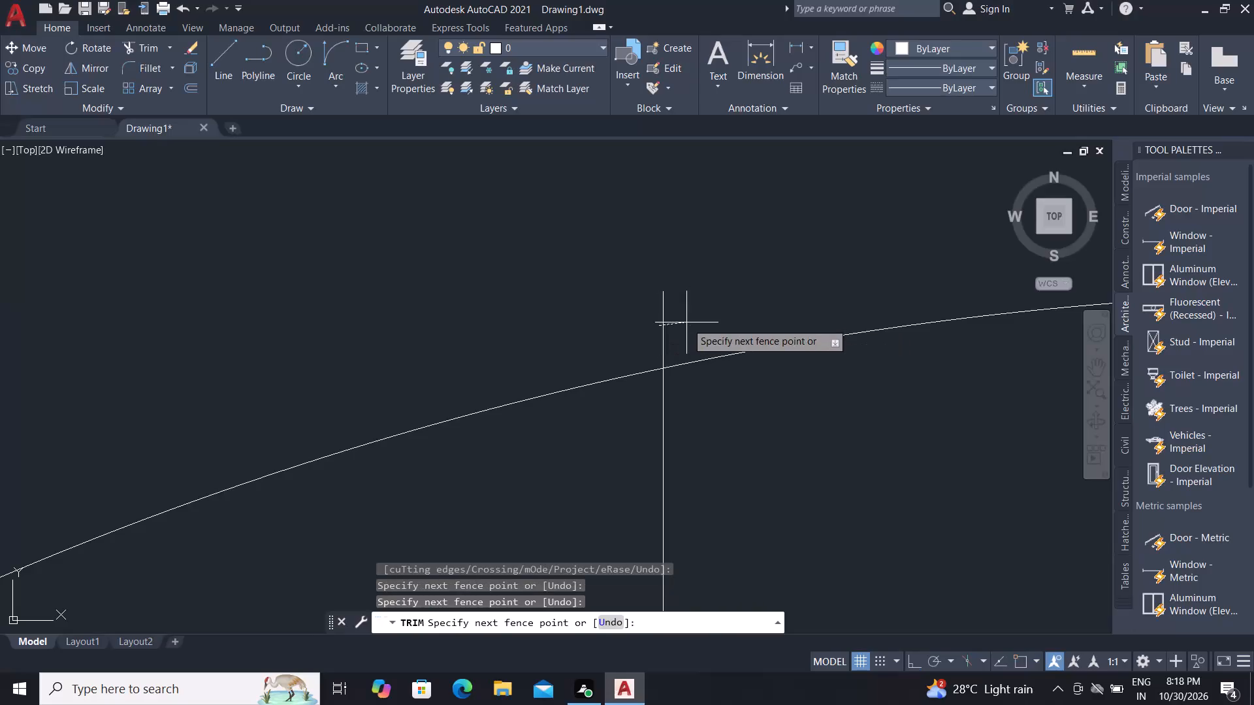
left_click(686, 322)
scroll(698, 325, "down", 6)
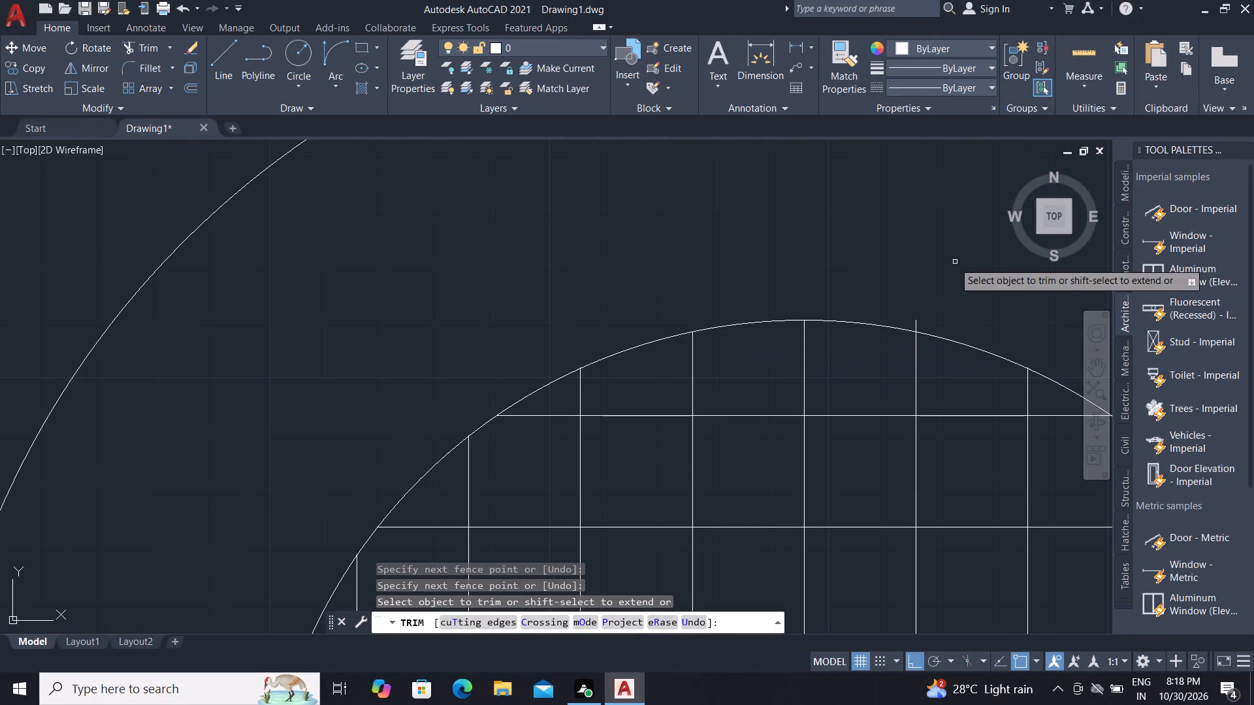
scroll(920, 320, "up", 3)
left_click(880, 337)
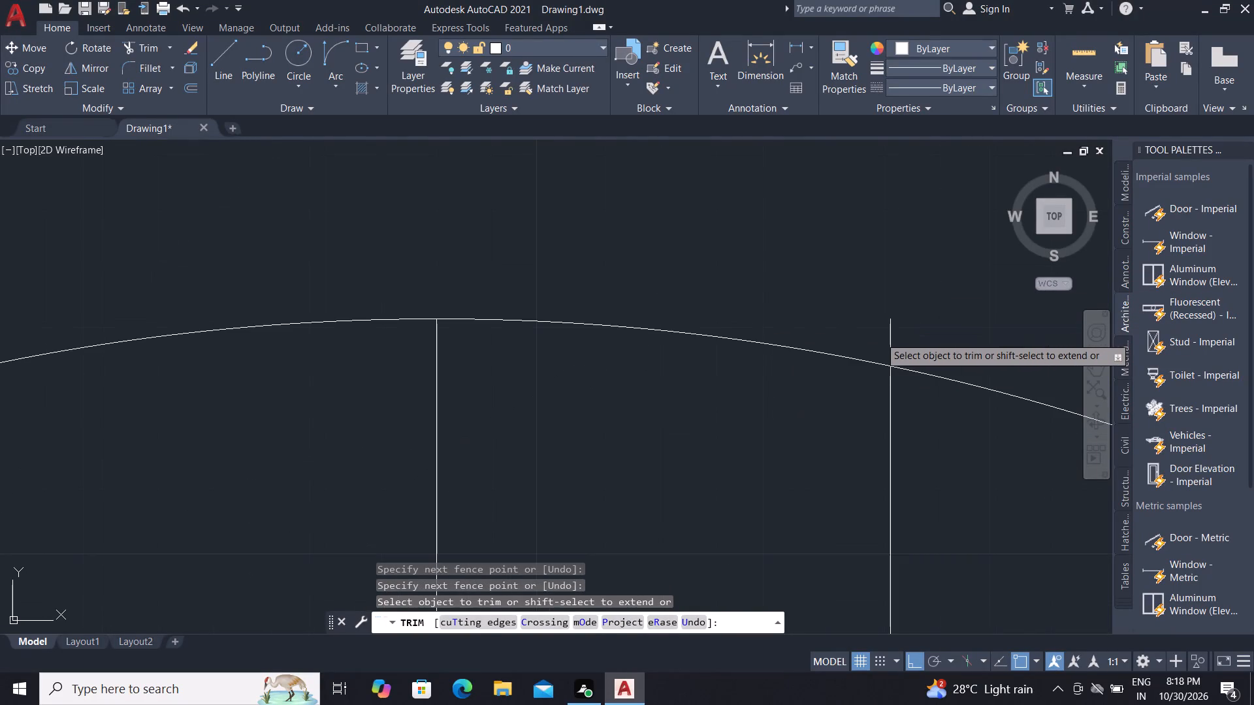
left_click(910, 340)
key("Escape")
Hatch the ring between the inner and outer circles with the SOLID pattern in grey index colour 8.
scroll(890, 346, "down", 5)
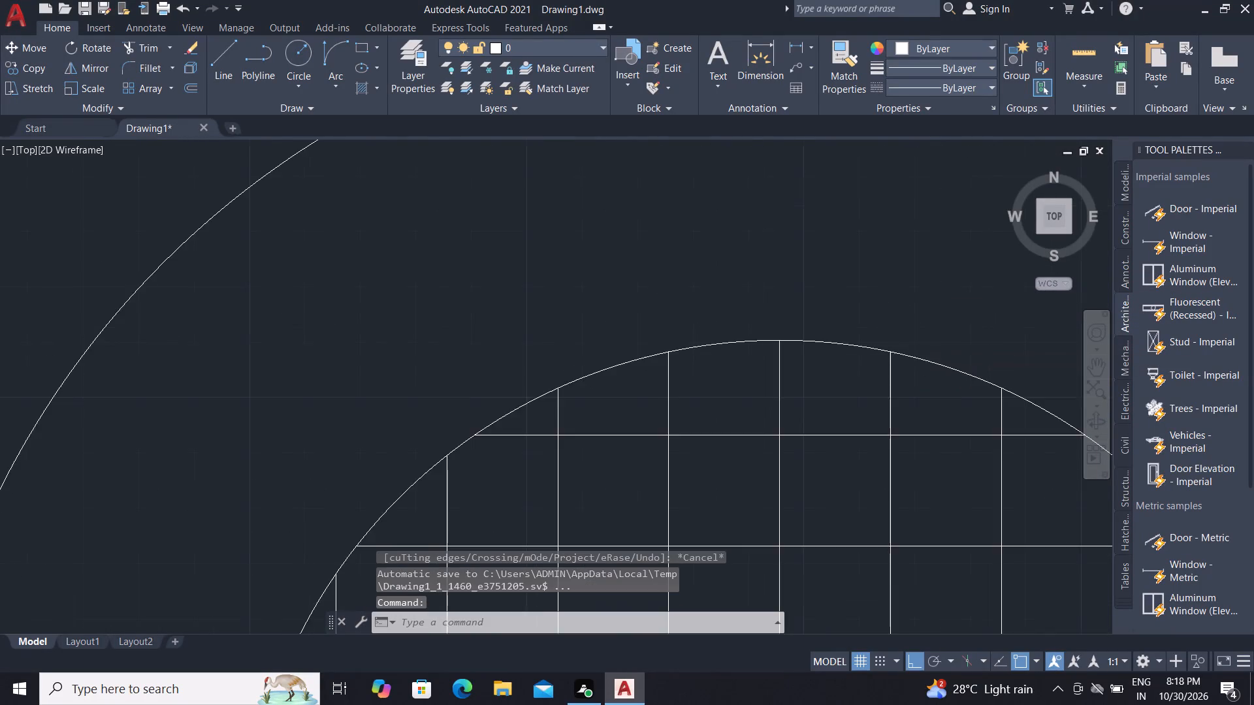
scroll(890, 348, "down", 2)
scroll(889, 442, "down", 3)
scroll(912, 490, "down", 1)
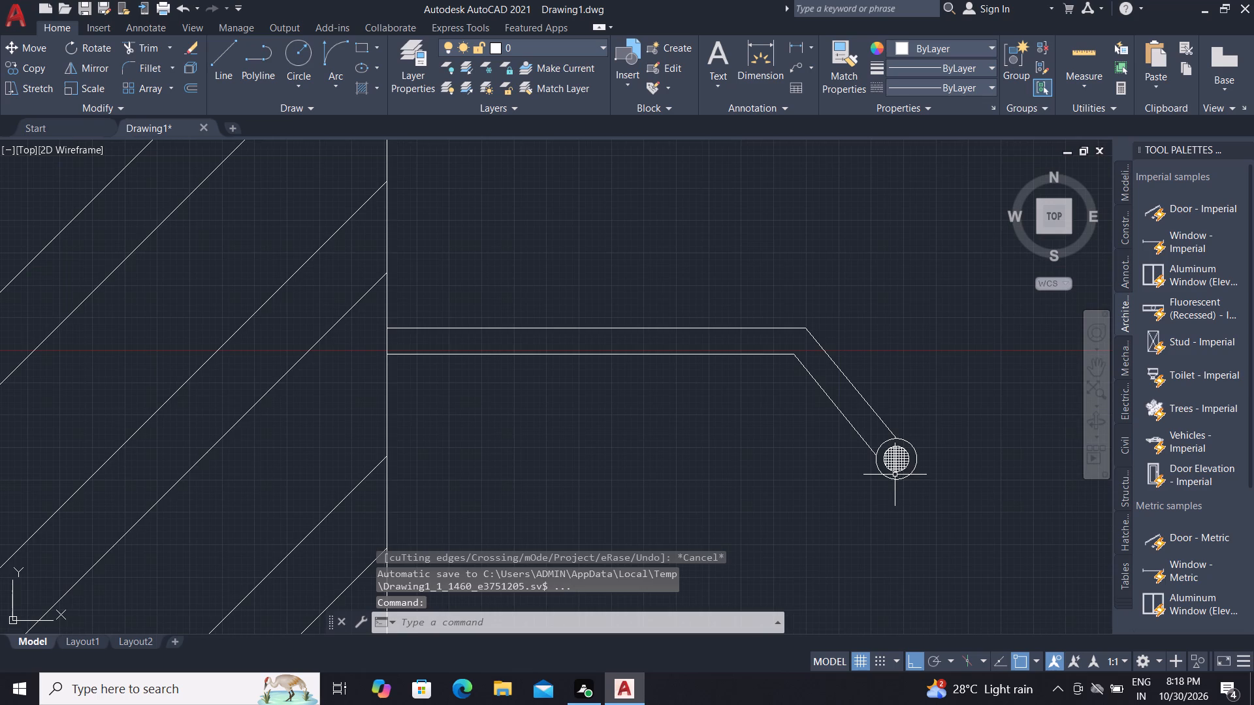
scroll(895, 475, "up", 5)
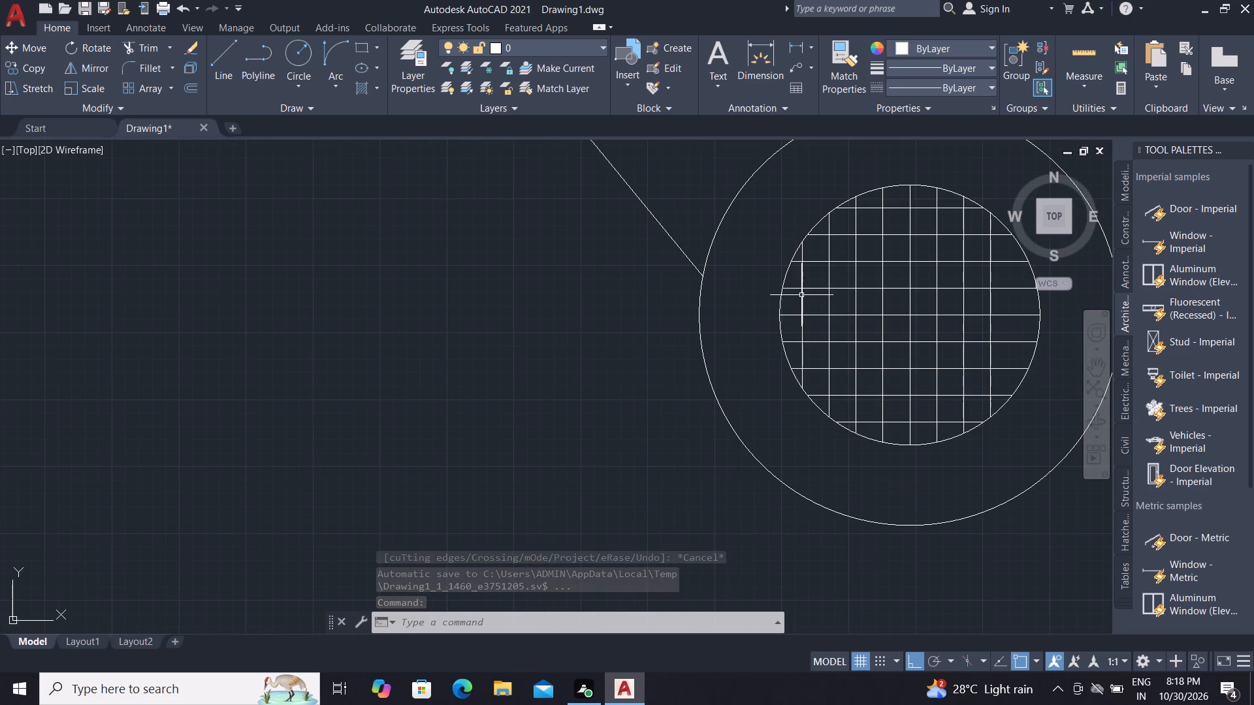
key("h")
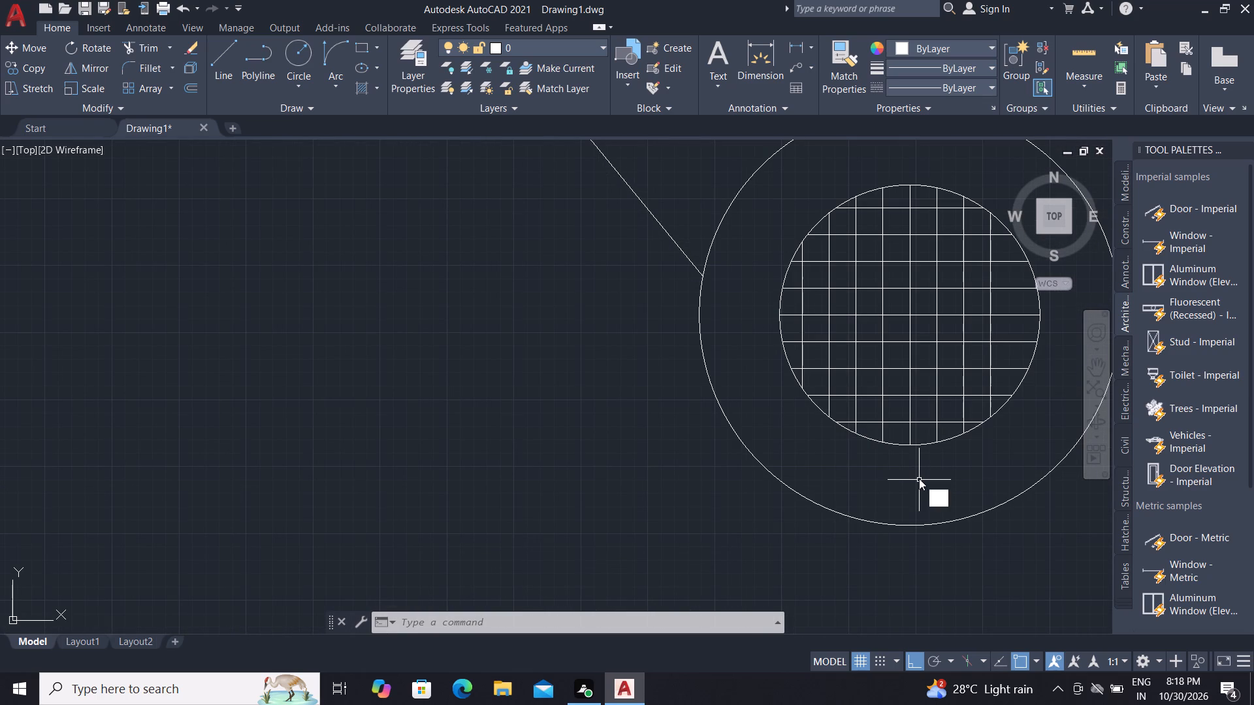
key("space")
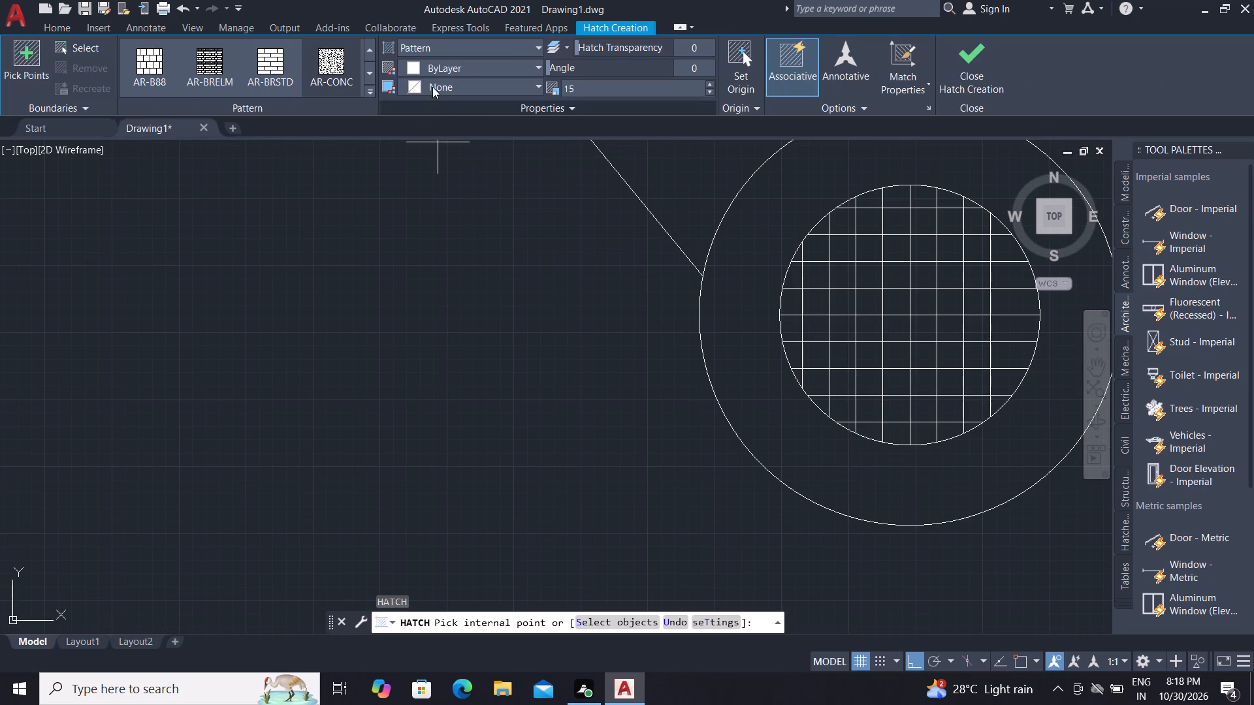
left_click(434, 69)
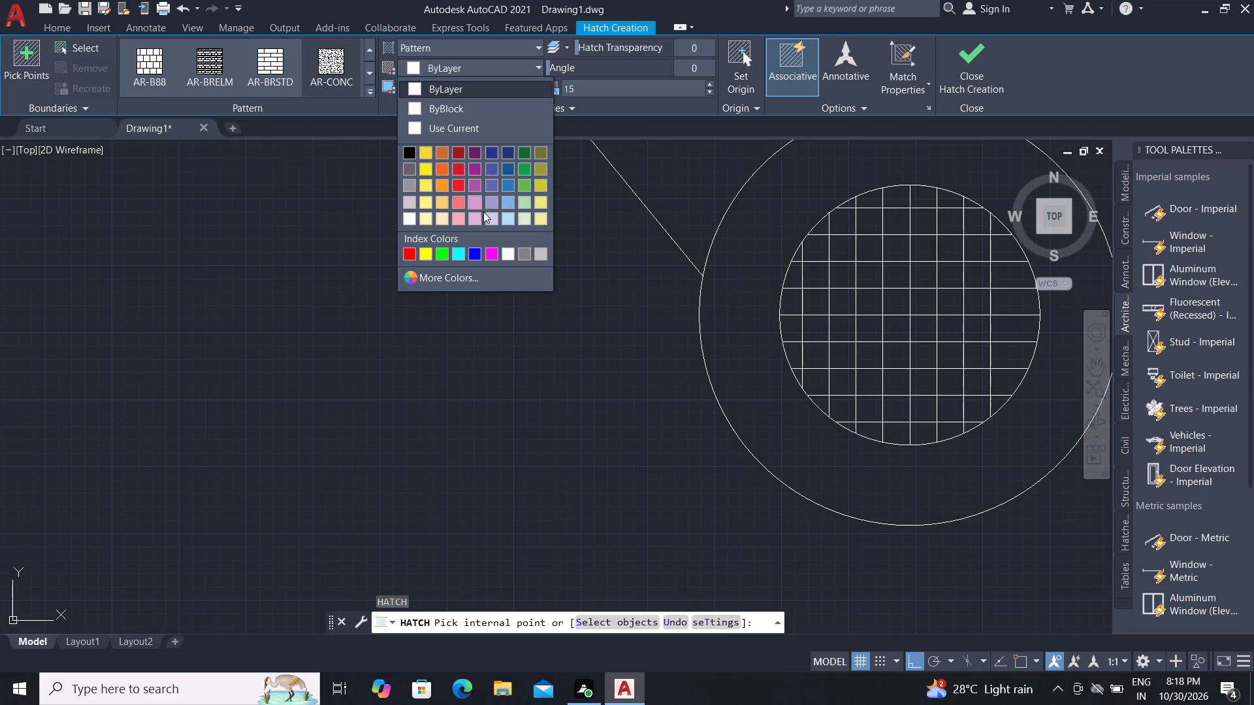
left_click(519, 255)
left_click(724, 371)
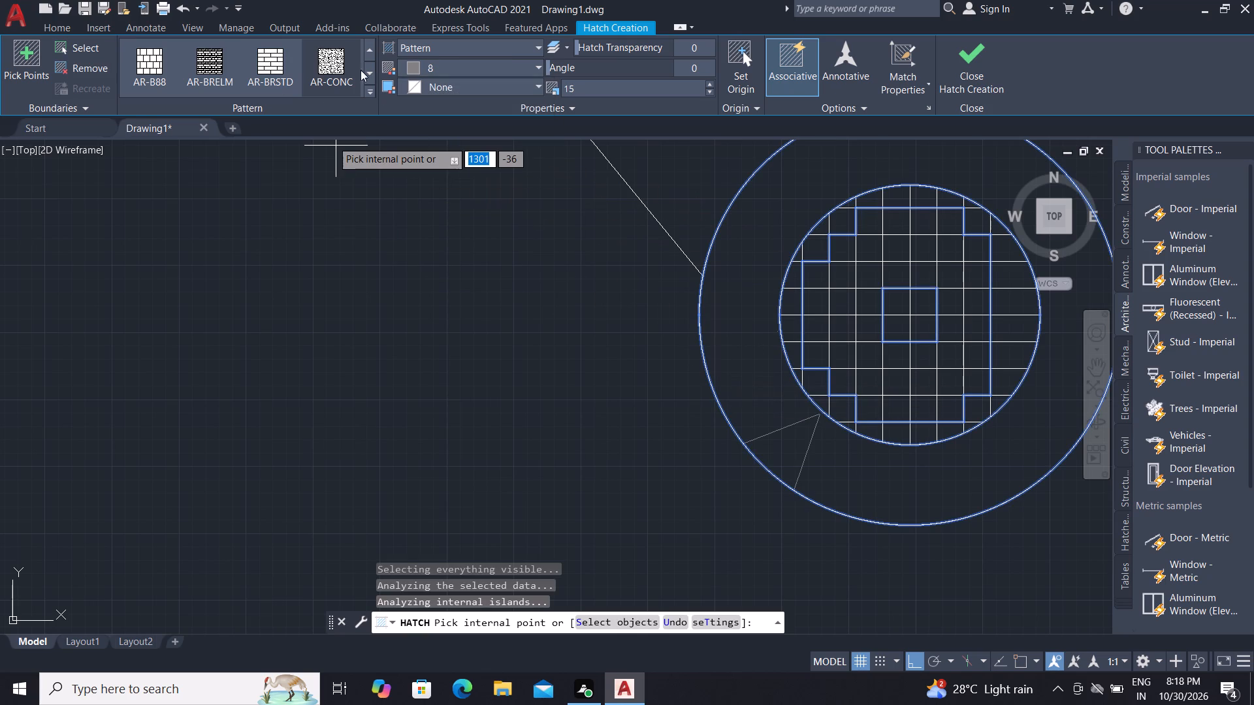
left_click(369, 90)
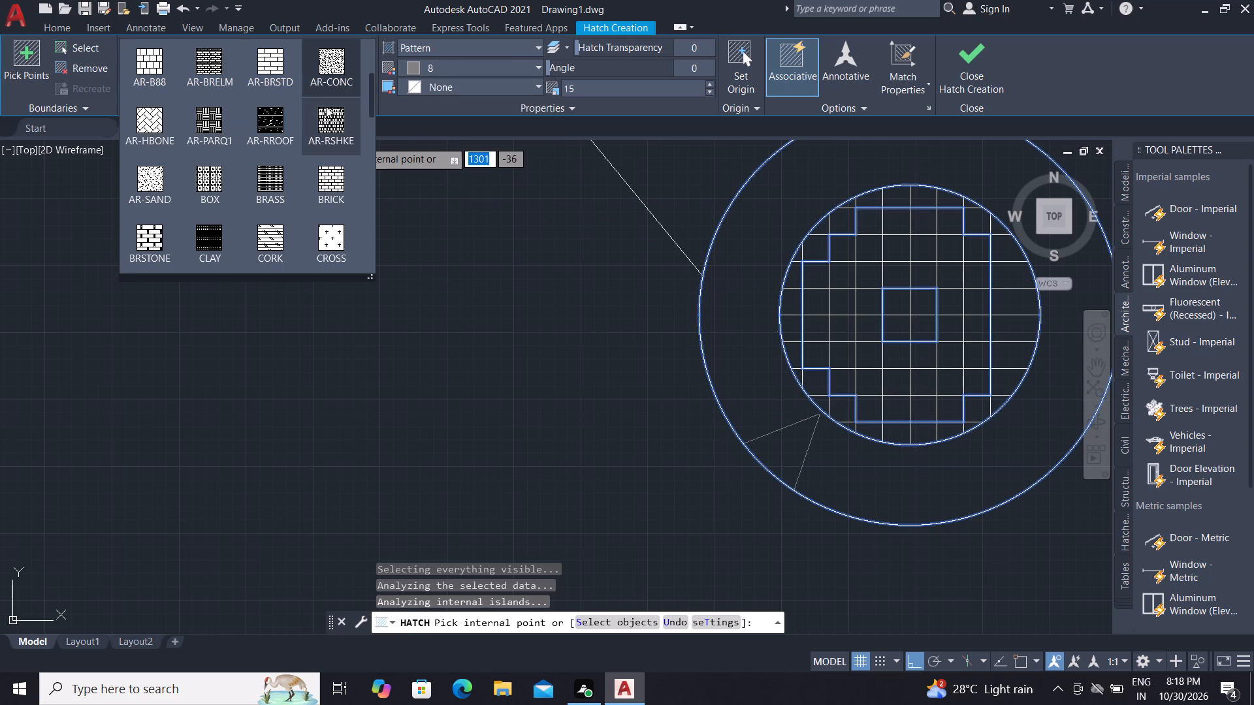
left_click_drag(372, 78, 377, 66)
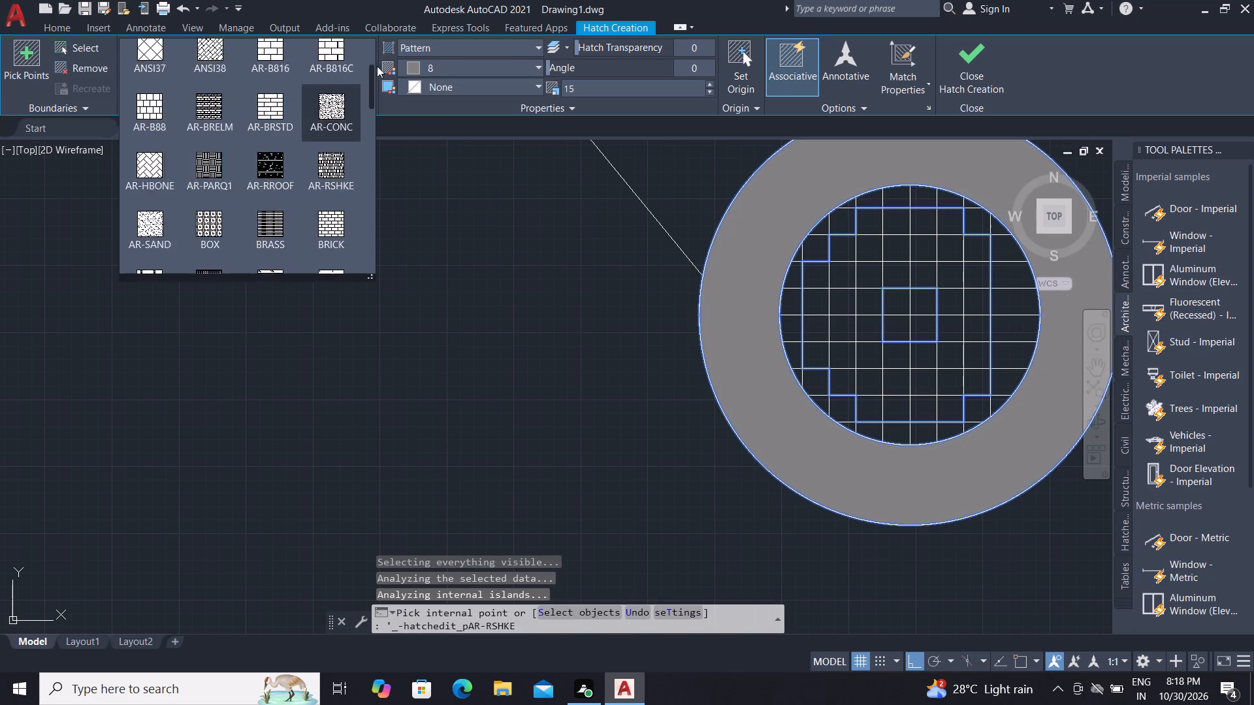
left_click_drag(377, 66, 389, 28)
left_click(157, 63)
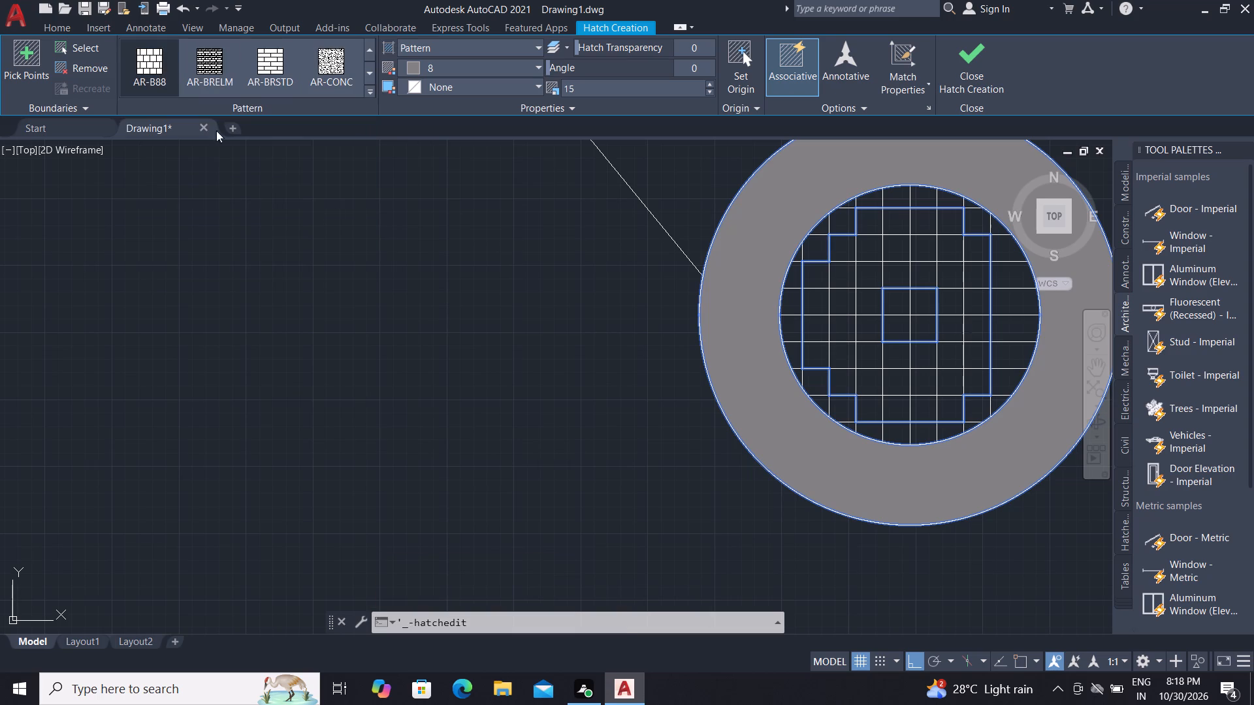
key("Escape")
scroll(722, 524, "down", 6)
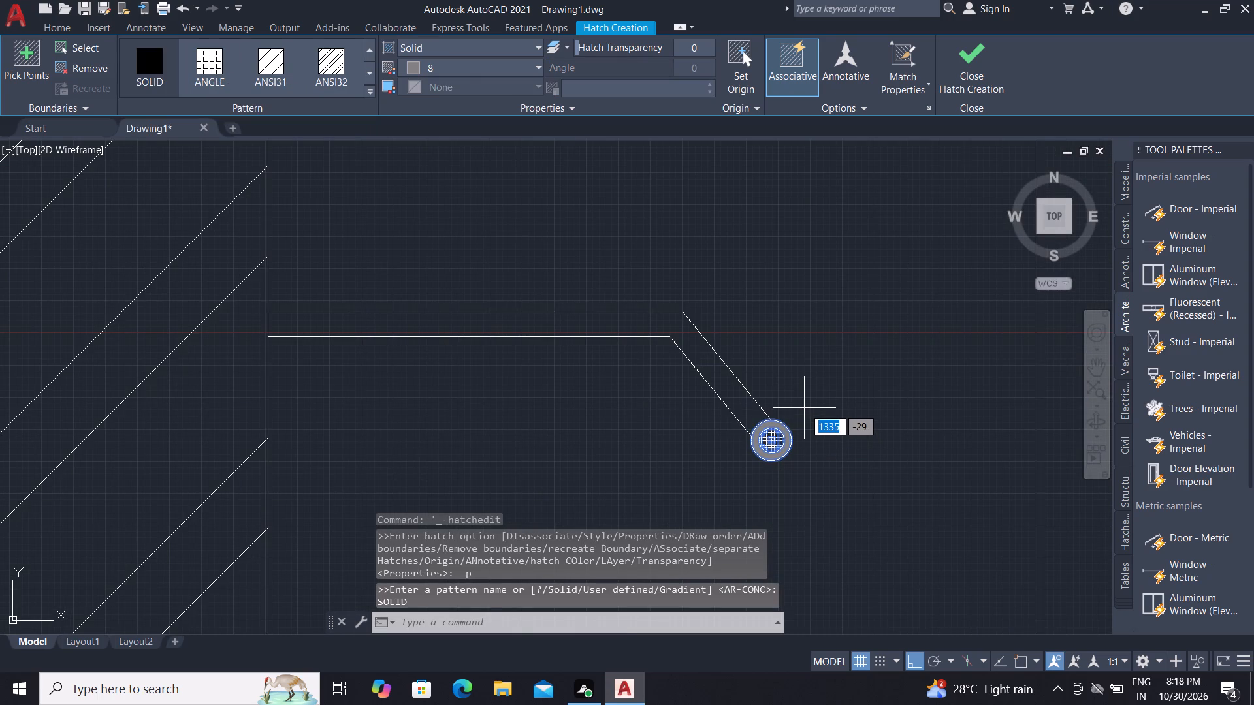
key("Escape")
key("Escape")
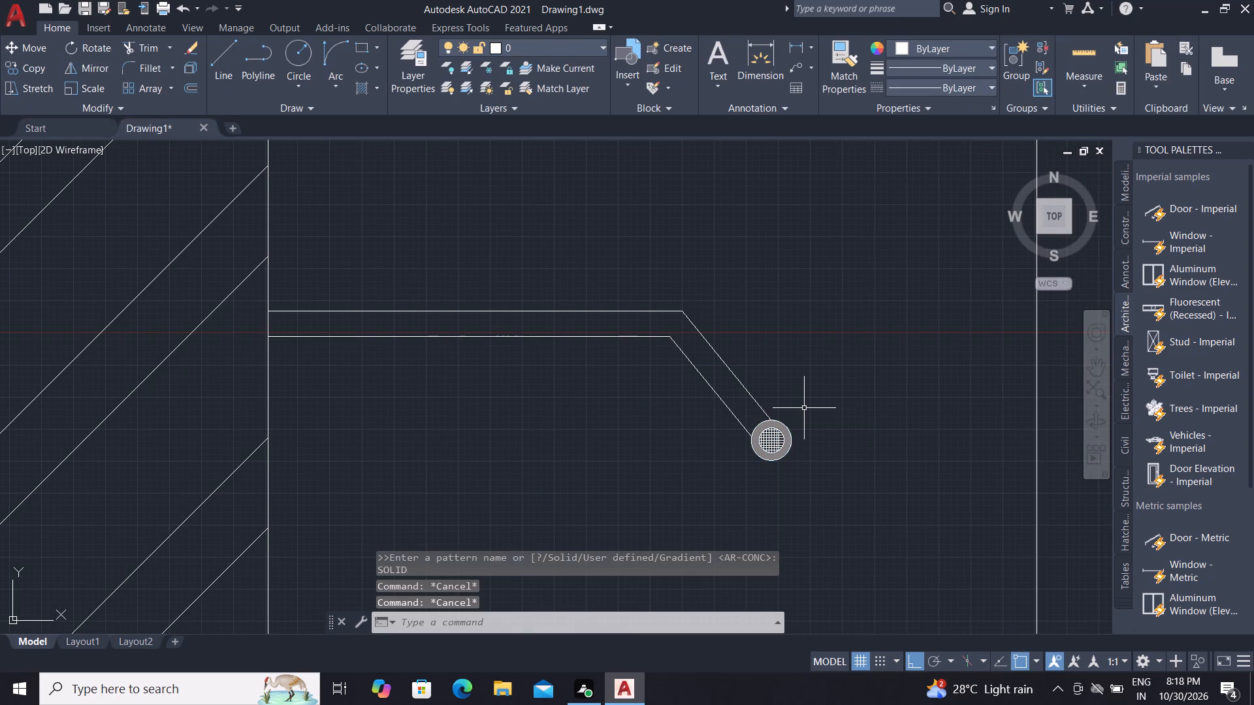
Fillet the upper and lower line corners at the pipe's bend with radius 50.
scroll(787, 466, "down", 2)
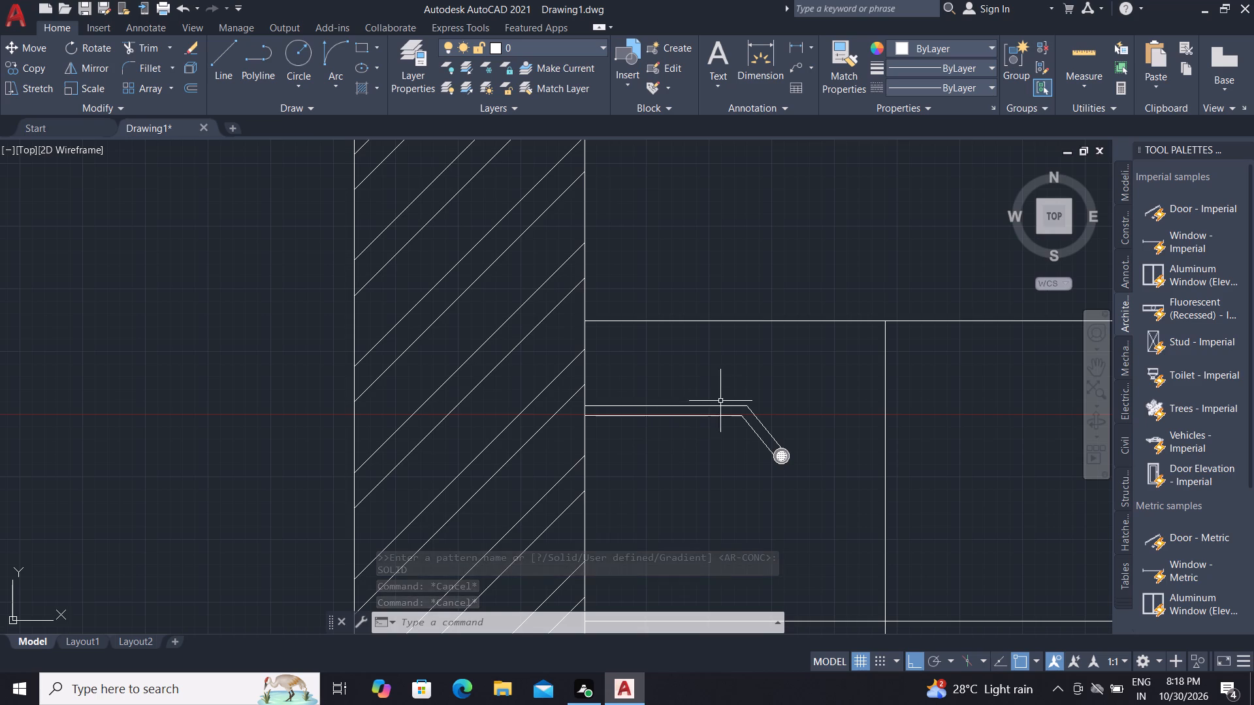
scroll(741, 428, "up", 2)
scroll(745, 371, "up", 2)
type("F")
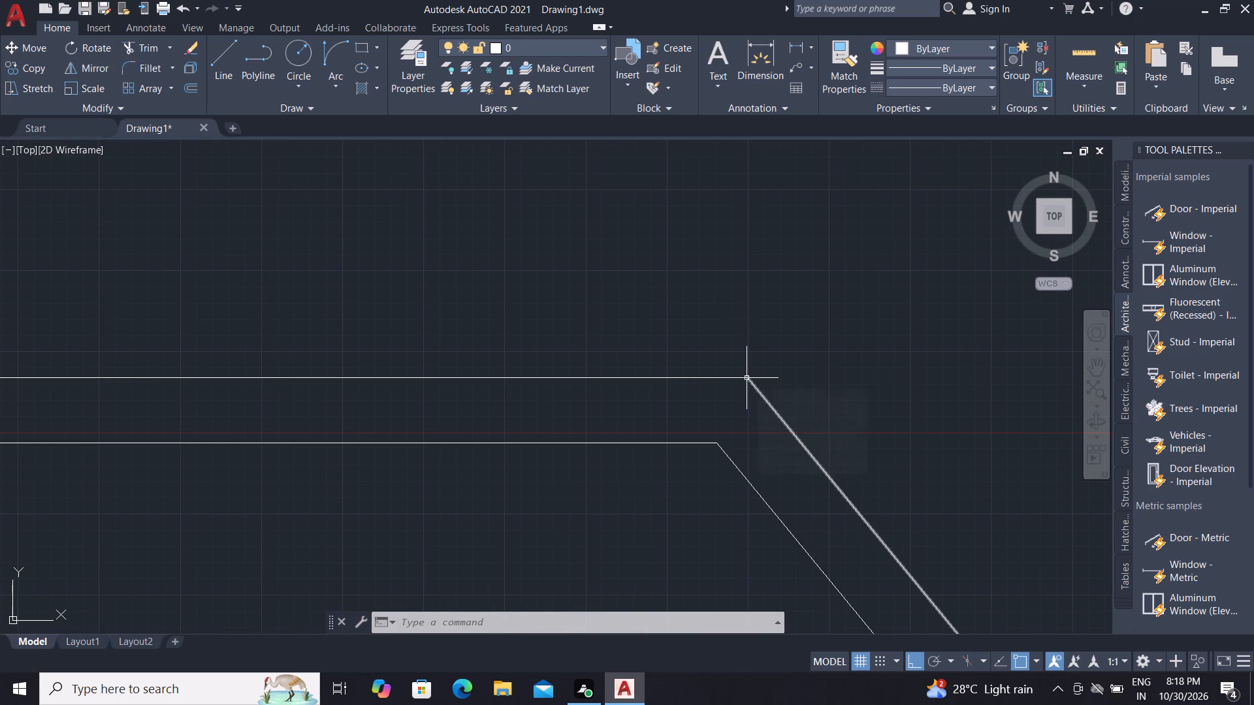
key("space")
left_click(725, 379)
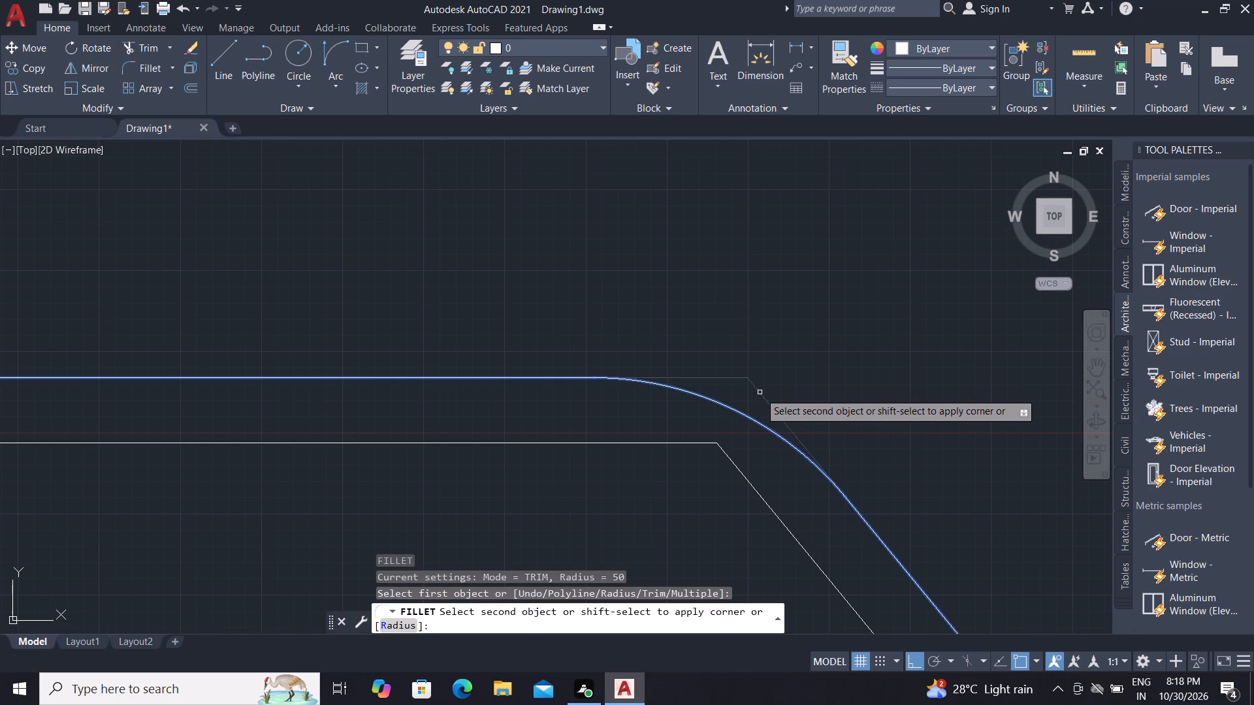
left_click(760, 392)
key("space")
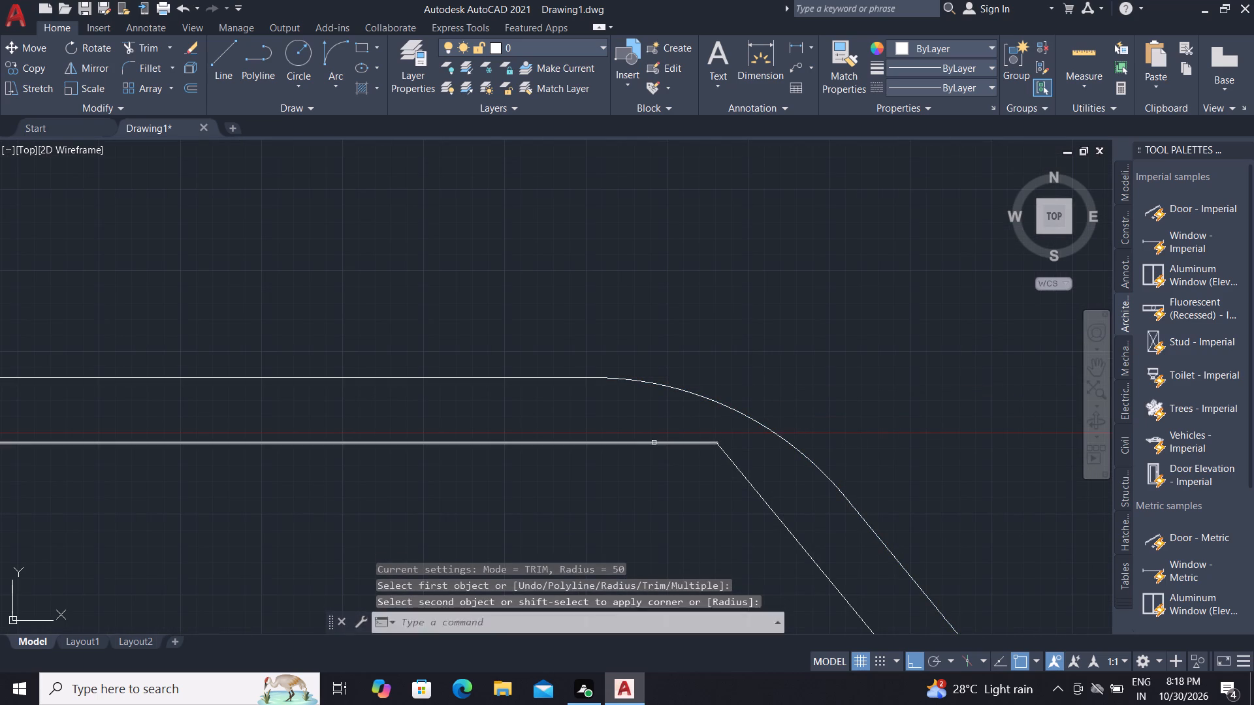
left_click(647, 444)
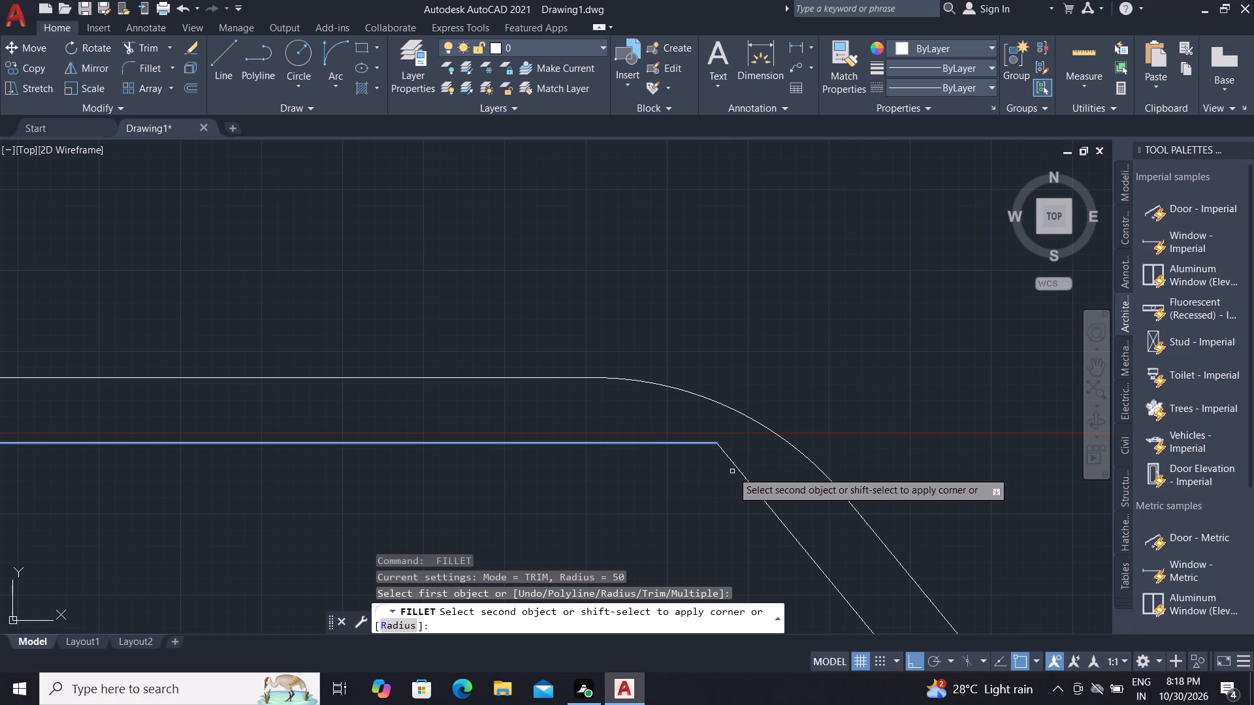
left_click(743, 478)
key("Escape")
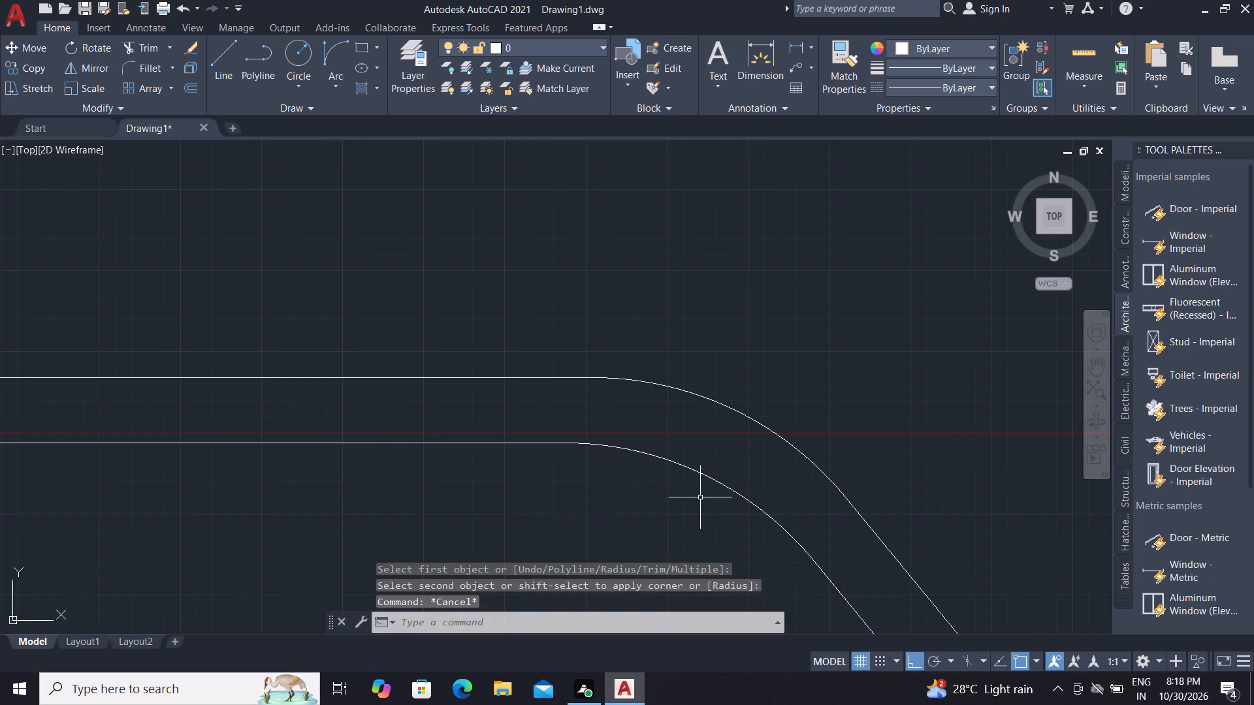
scroll(705, 470, "down", 4)
key("Escape")
Add a multileader reading SHOWER from the pipe's wall end, with its horizontal landing outside the hatched left wall.
scroll(526, 462, "down", 2)
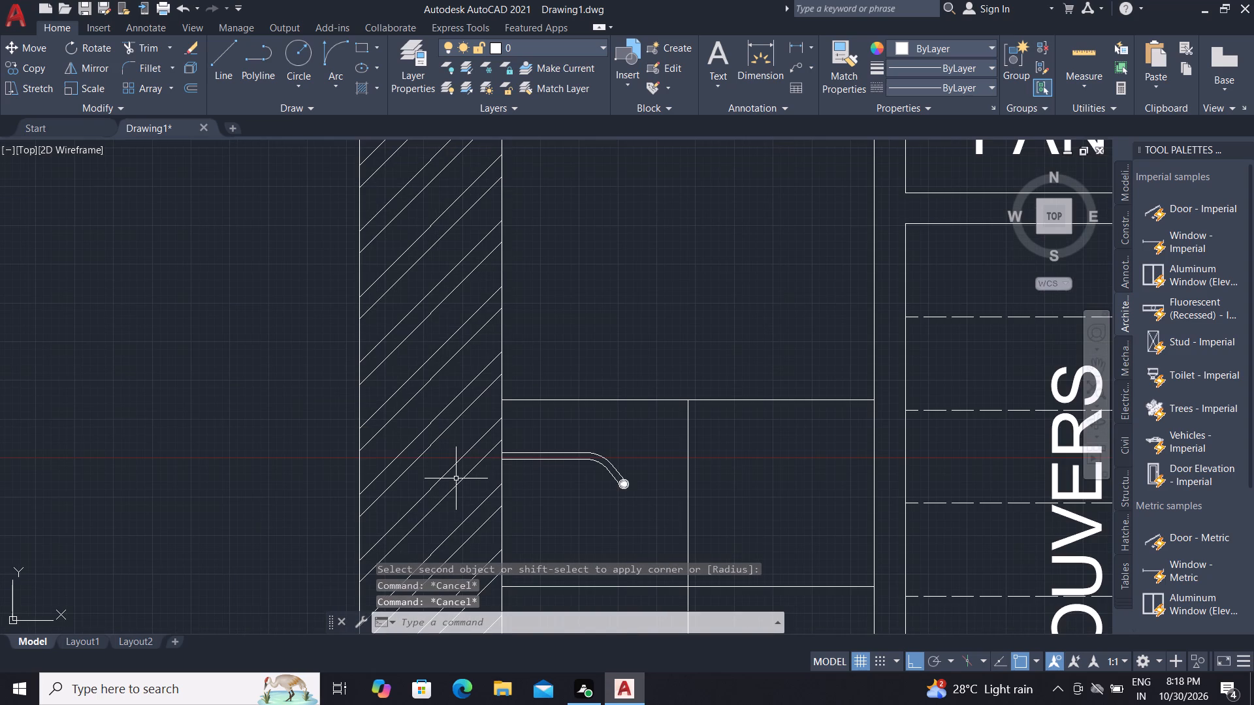
middle_click_drag(457, 477, 590, 481)
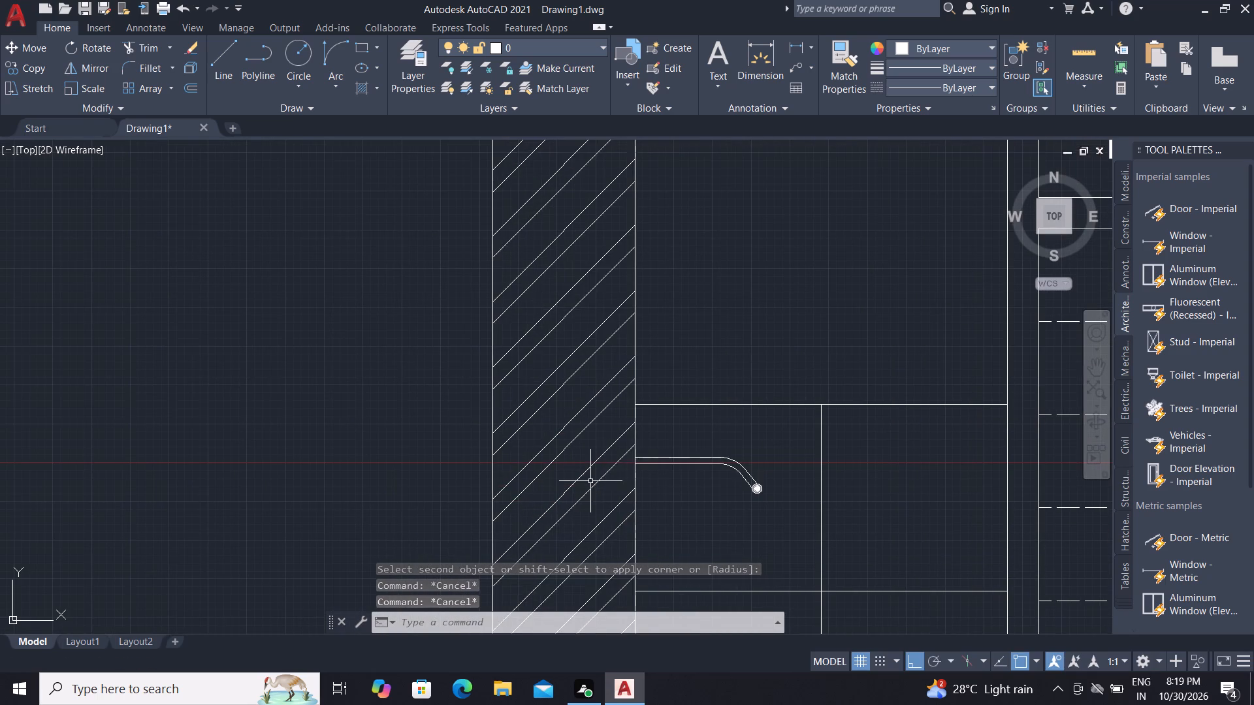
scroll(657, 459, "up", 2)
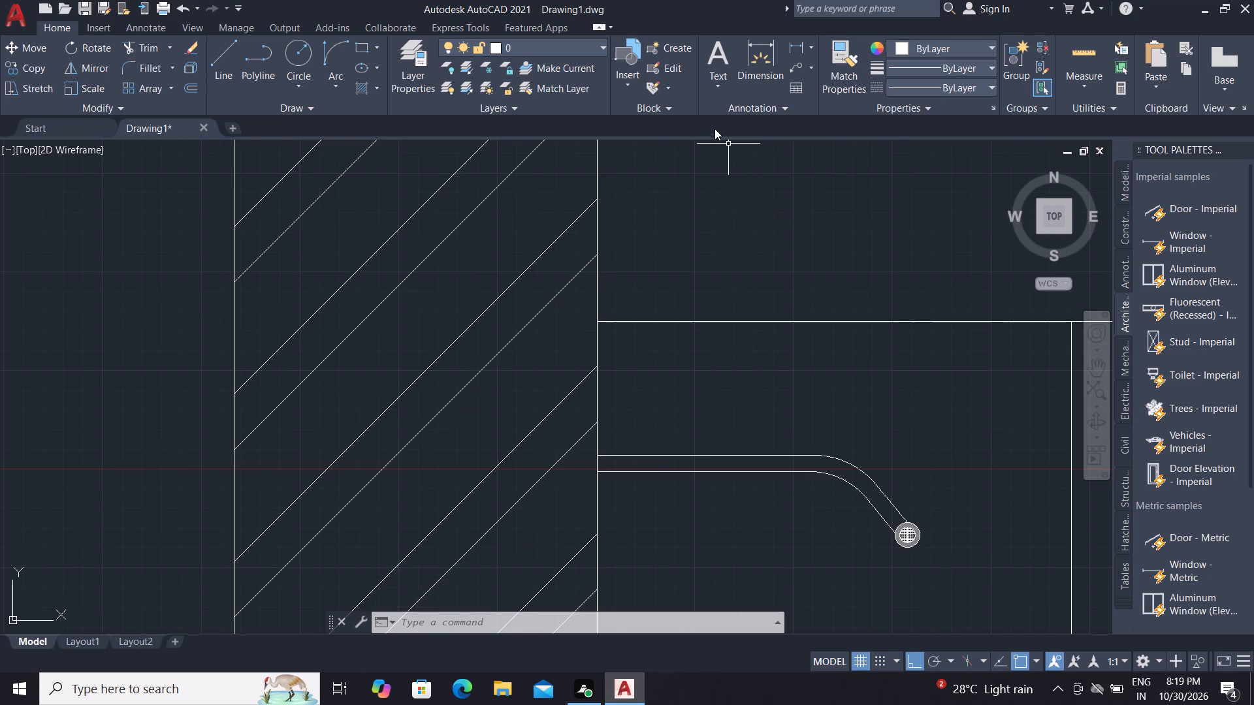
left_click(788, 67)
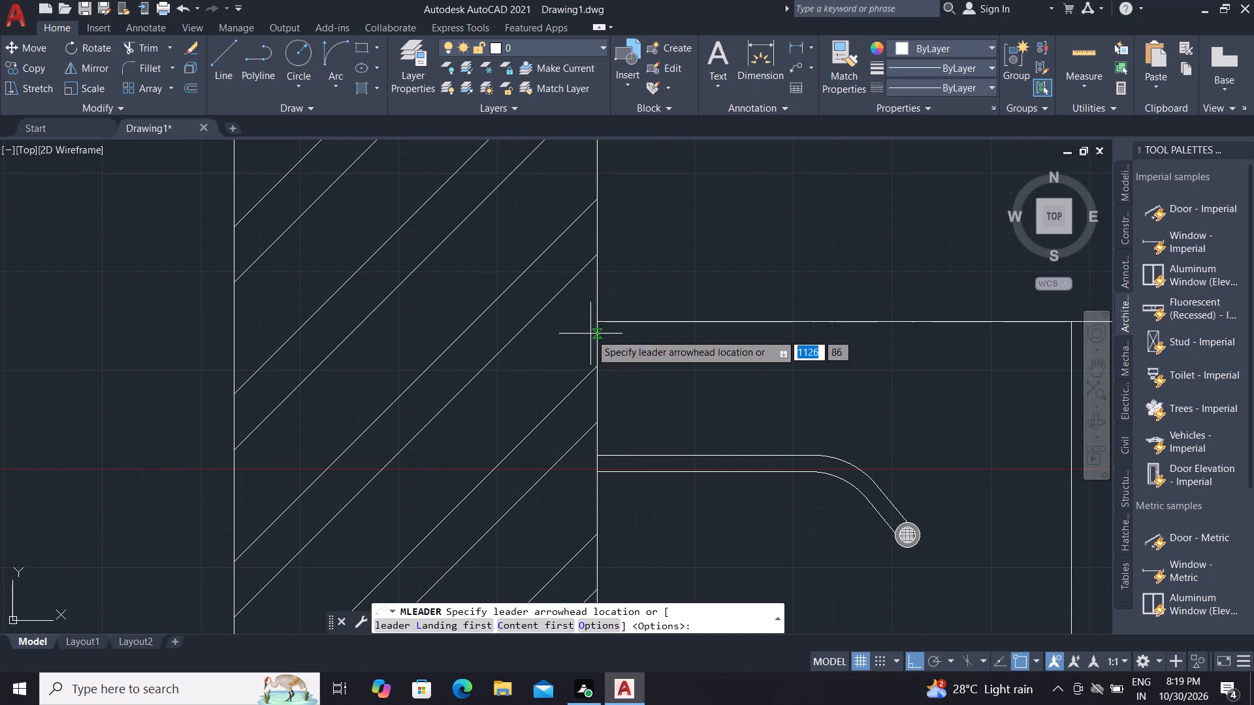
left_click(573, 464)
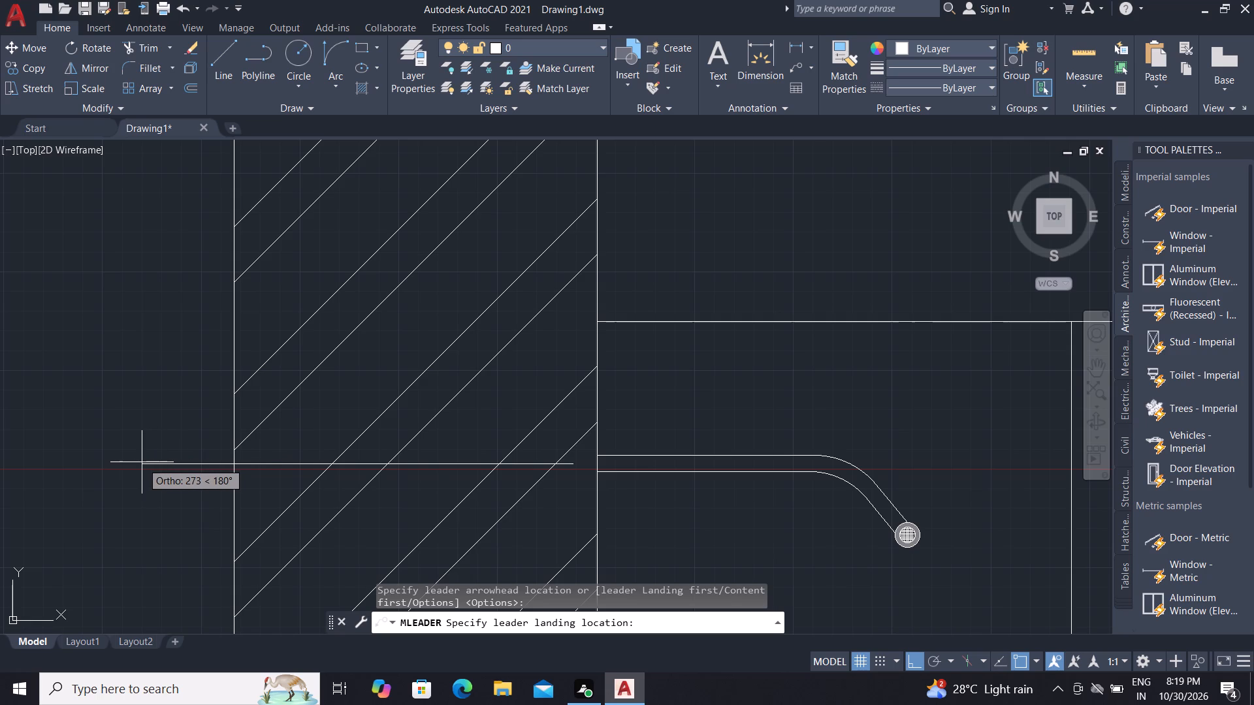
scroll(99, 455, "down", 2)
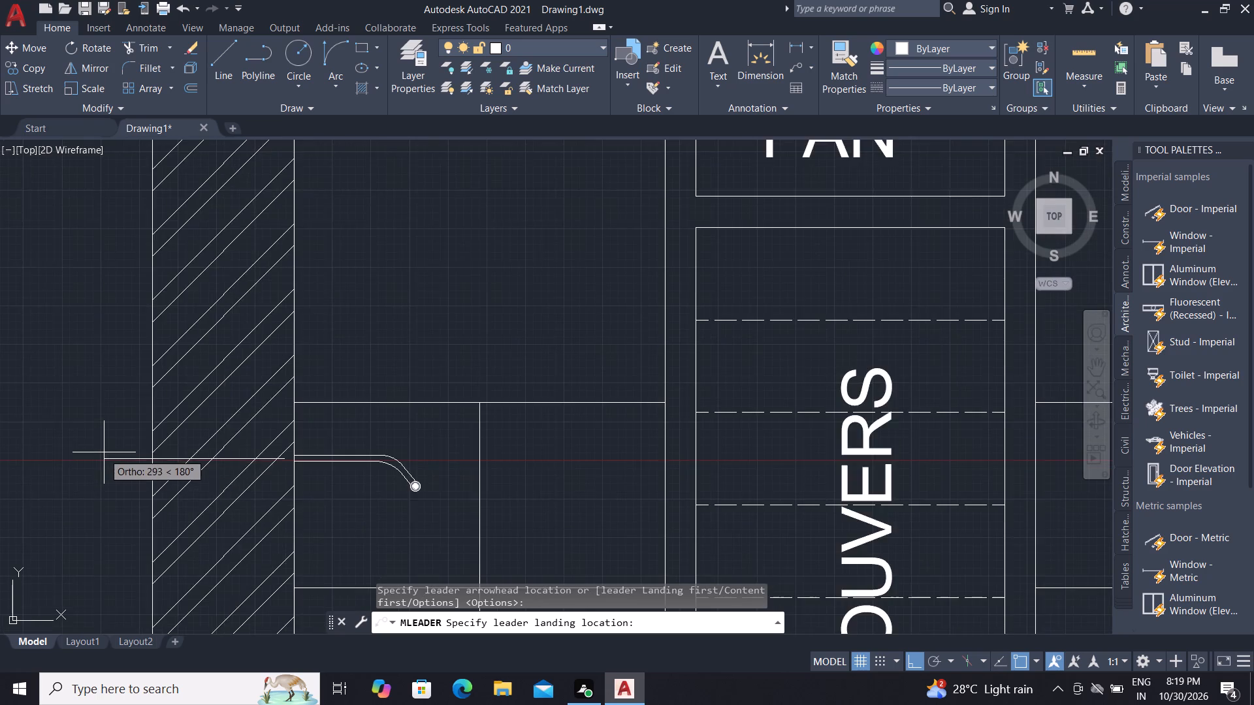
scroll(104, 452, "down", 1)
middle_click_drag(116, 452, 174, 467)
middle_click_drag(181, 470, 532, 490)
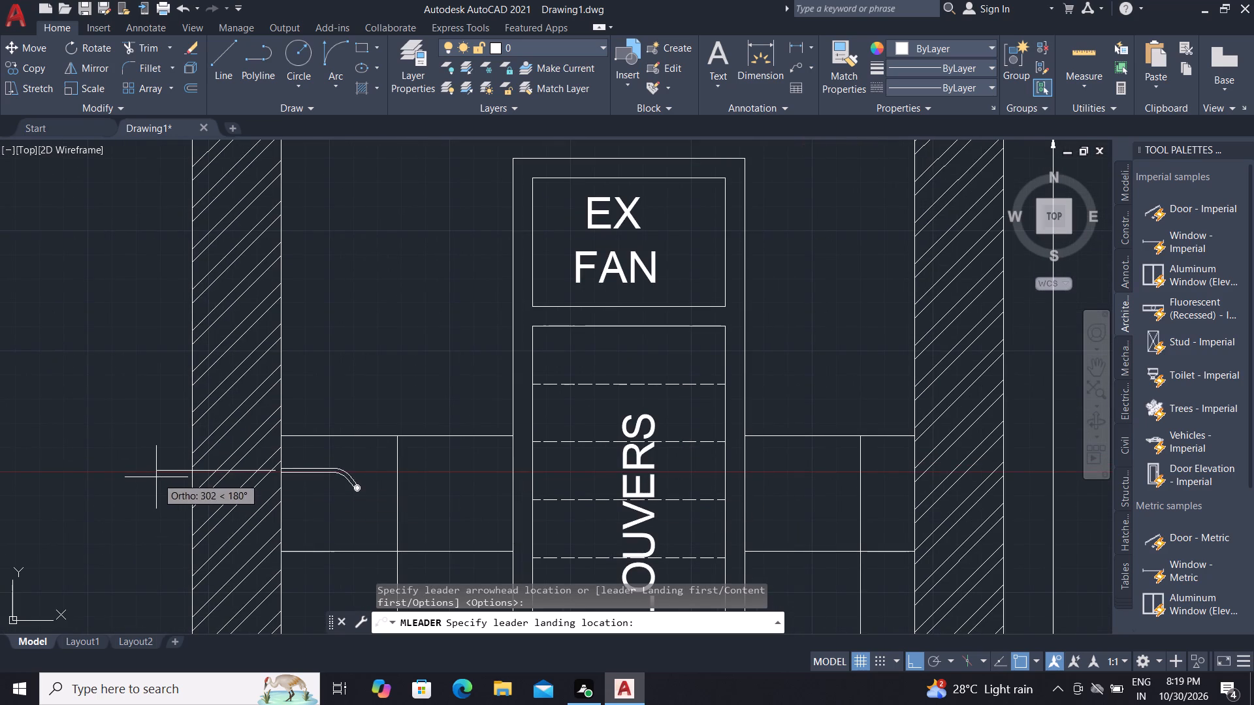
left_click(153, 471)
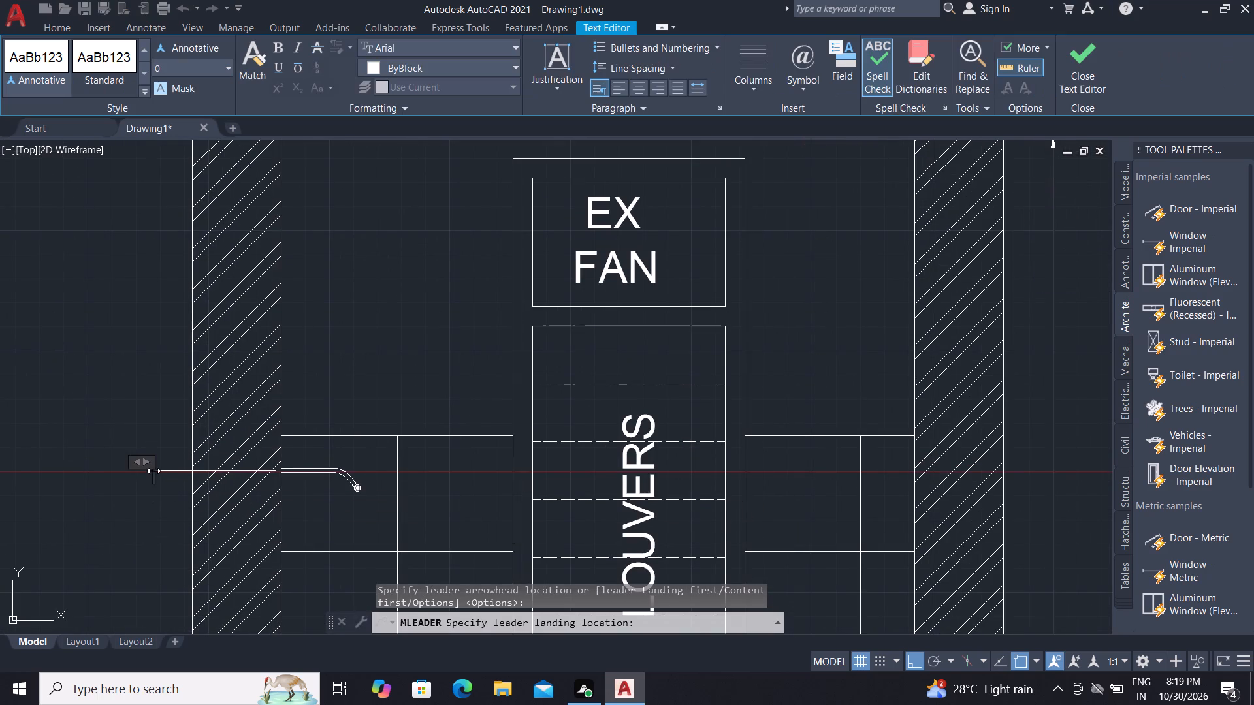
scroll(152, 471, "up", 3)
type("SH")
key("o")
type("WE")
key("r")
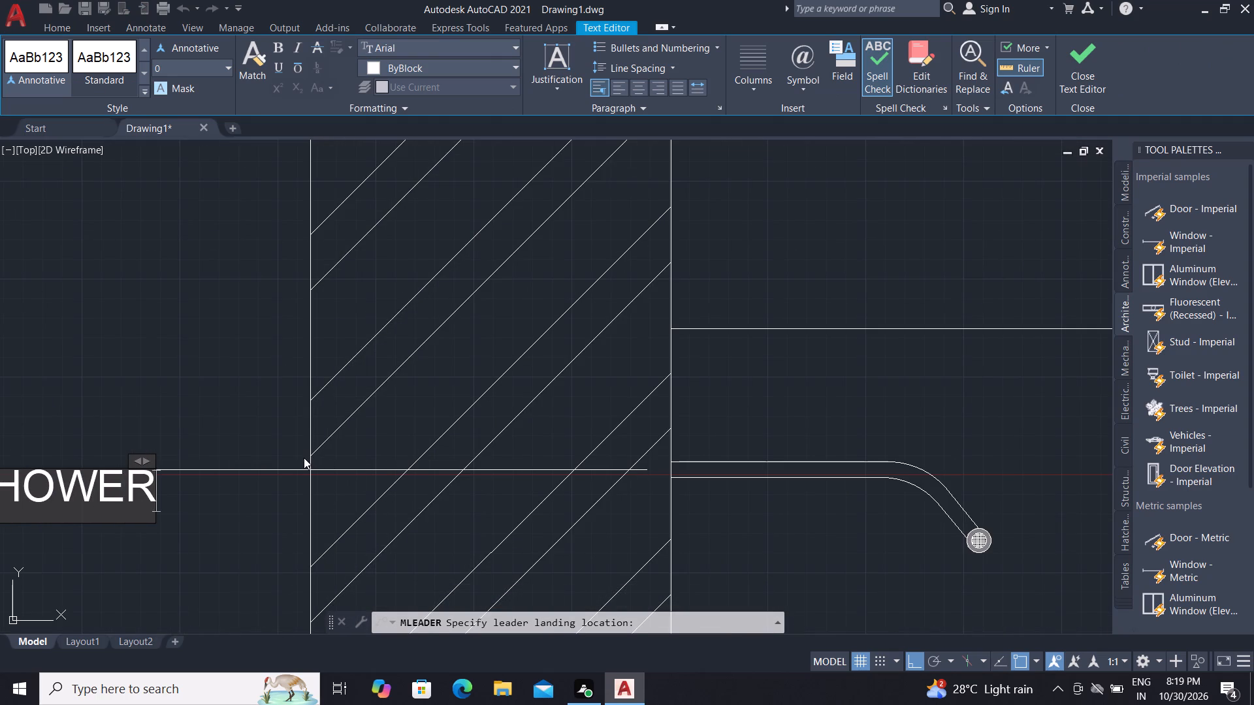
left_click(304, 458)
Match the SHOWER multileader's properties to the uppermost leader at the detail layout plan of the toilet, above the TO MH leaders.
middle_click_drag(436, 456, 545, 497)
middle_click_drag(577, 510, 632, 530)
middle_click(640, 534)
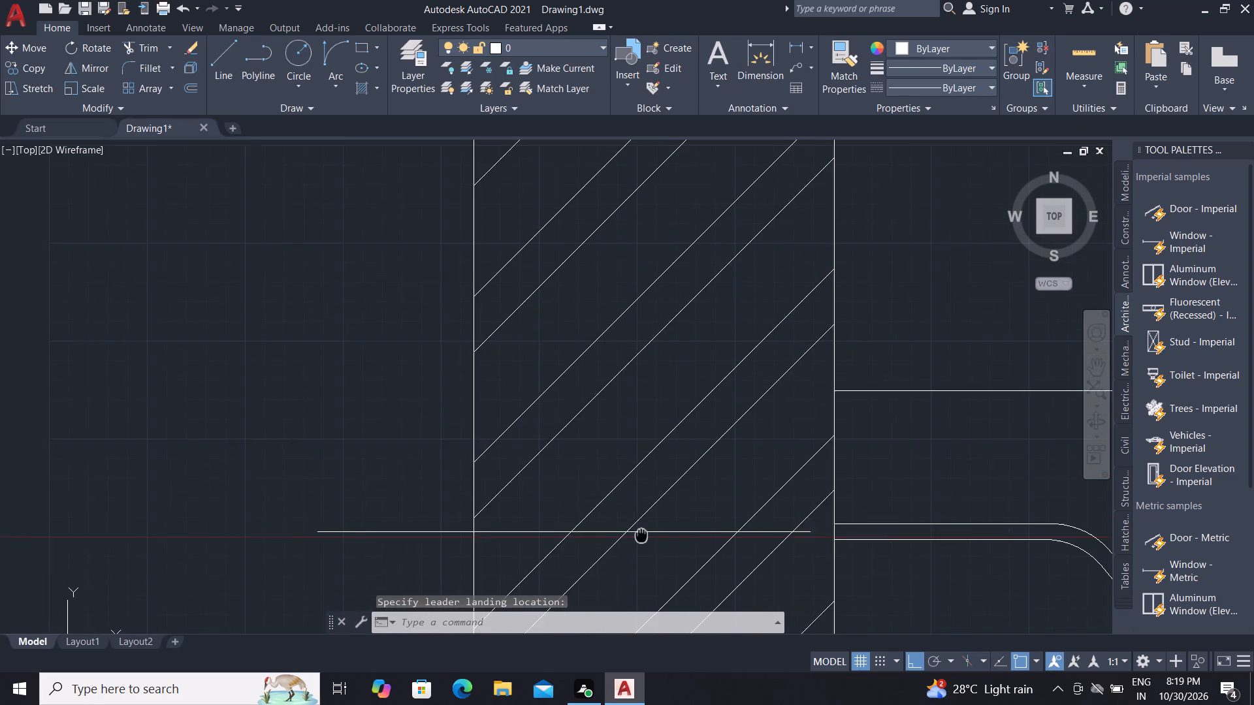
scroll(641, 534, "down", 7)
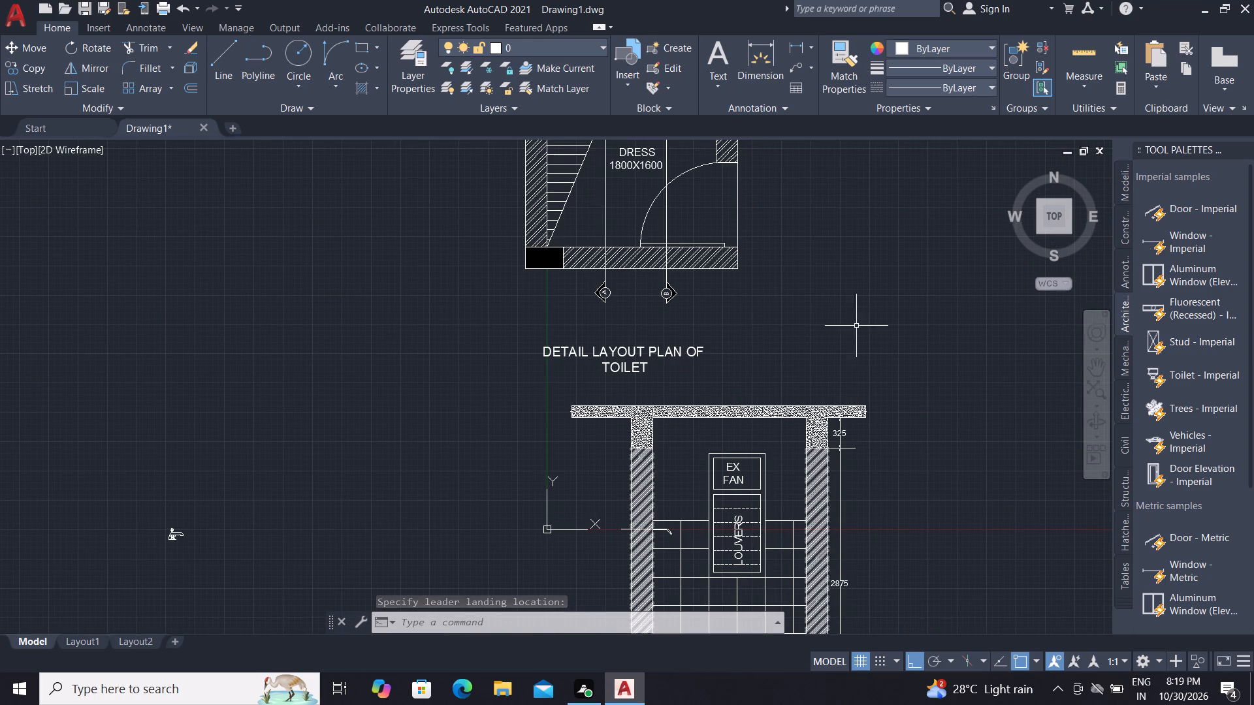
left_click(844, 74)
scroll(853, 284, "down", 2)
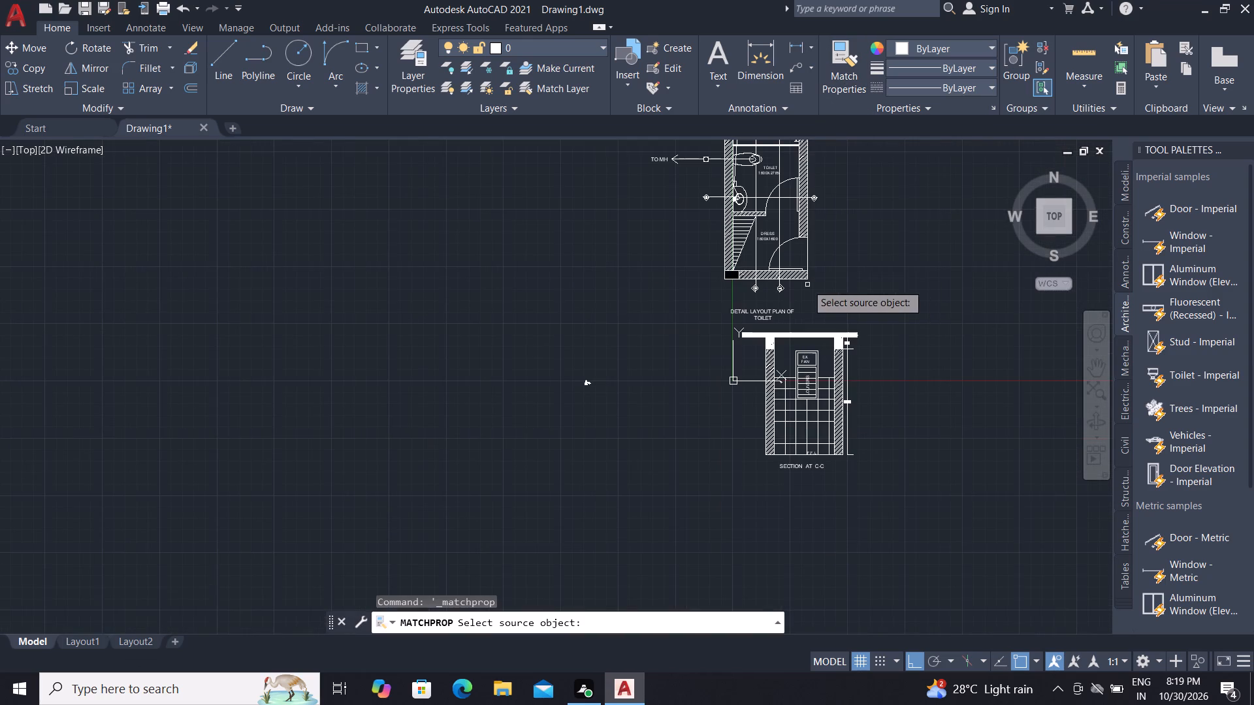
middle_click_drag(751, 217, 758, 321)
left_click(718, 195)
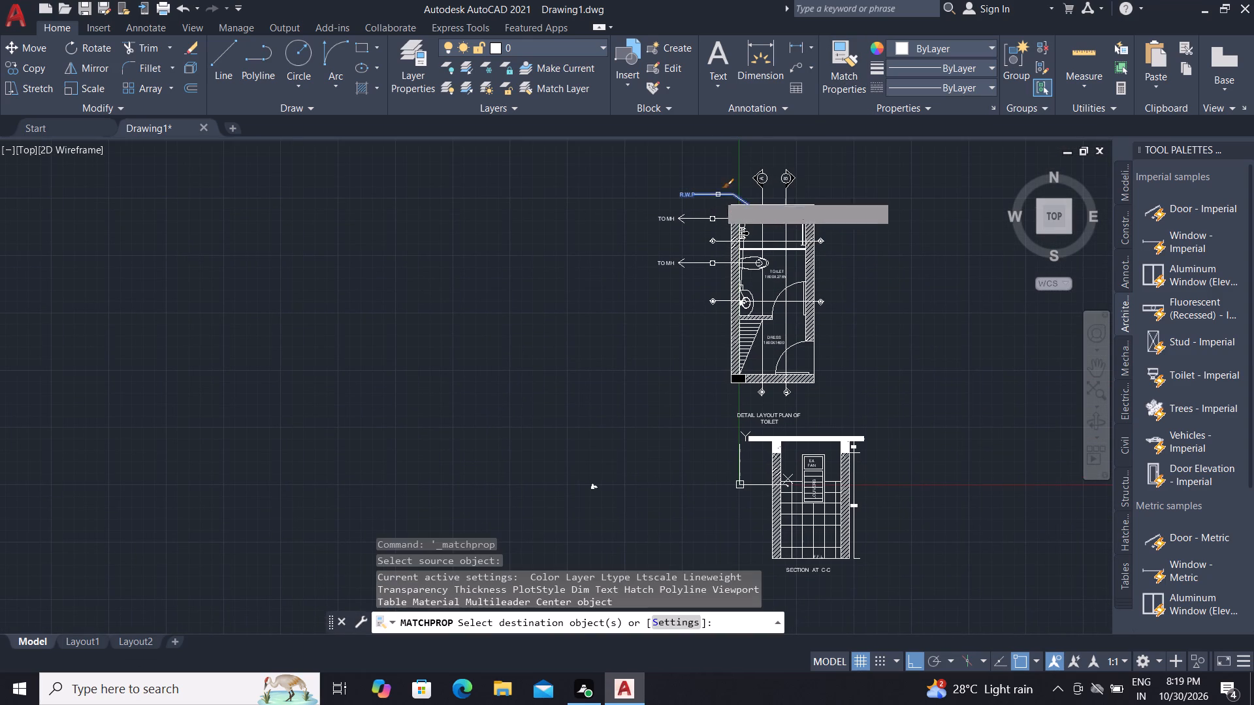
scroll(762, 500, "up", 3)
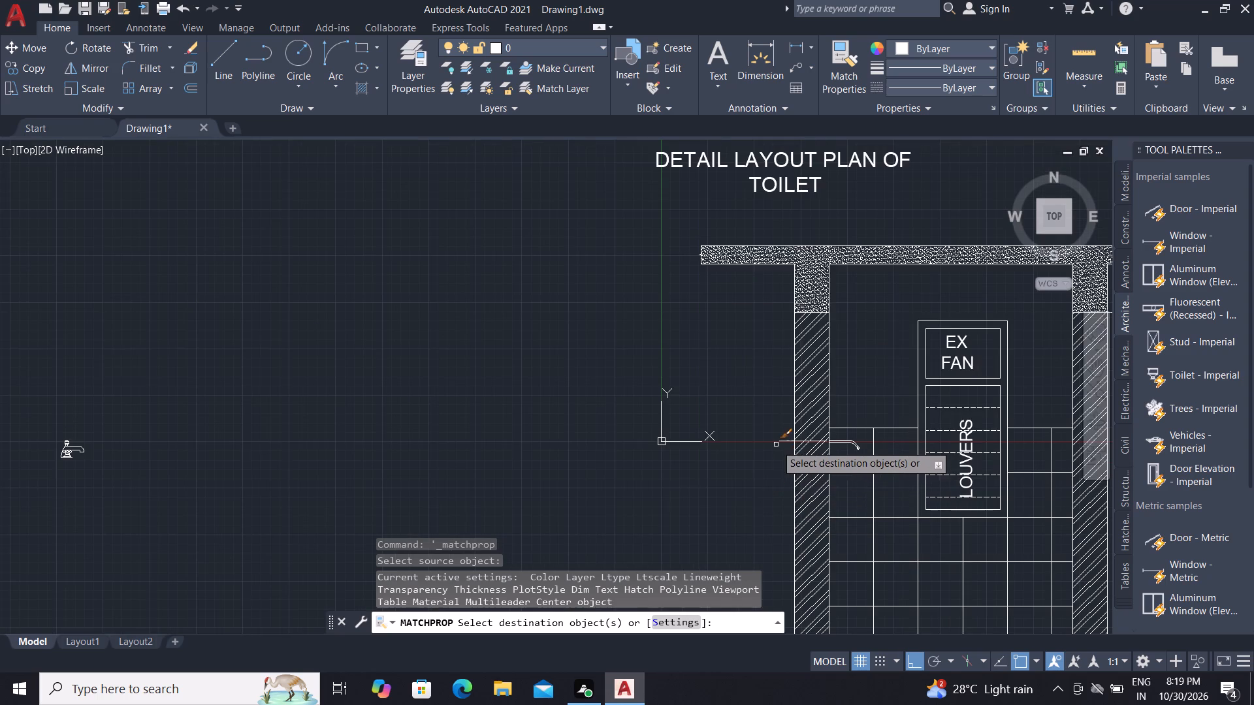
left_click(786, 442)
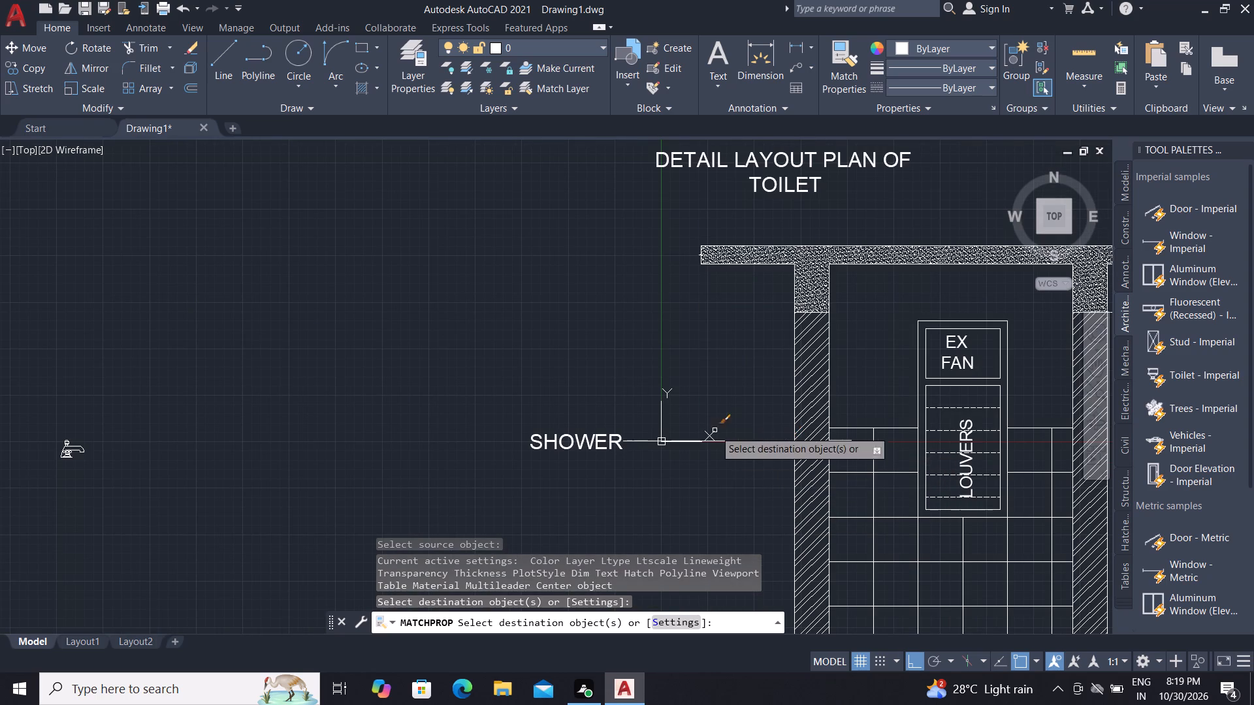
key("Escape")
Stretch the SHOWER leader's landing vertex horizontally from inside the hatched wall to the first vertical tile line, shifting the text with it.
scroll(706, 454, "up", 3)
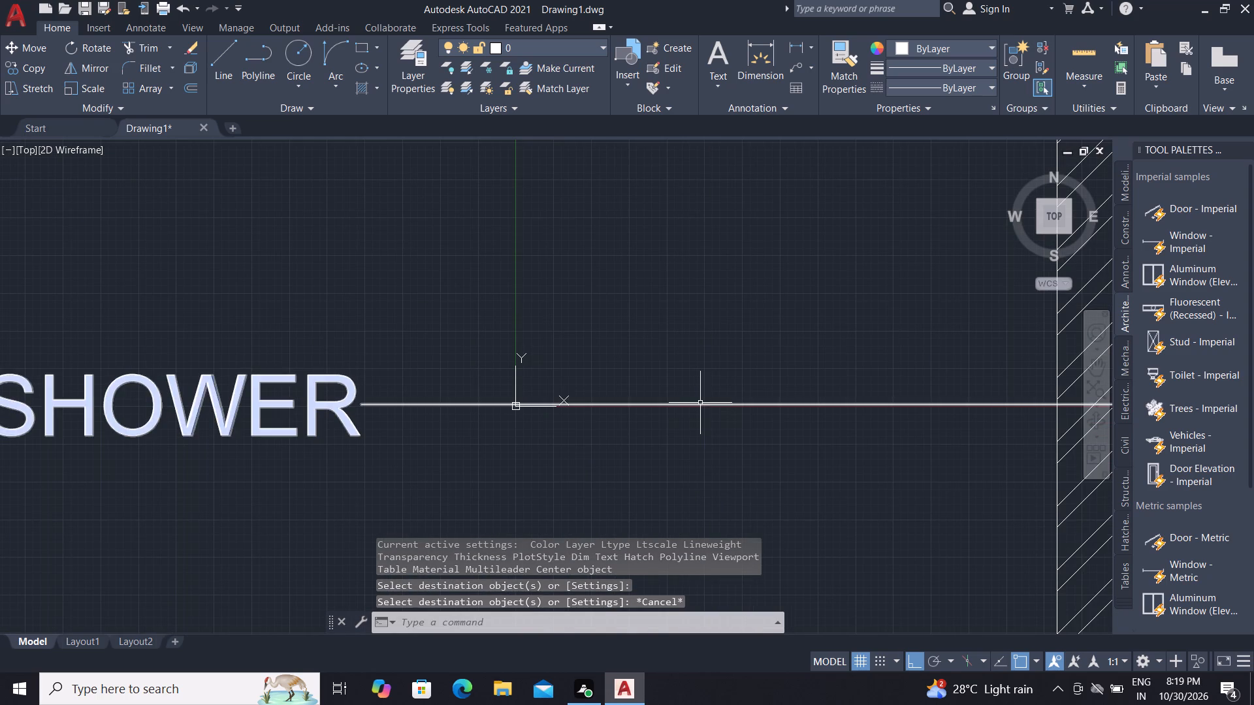
left_click(700, 403)
scroll(687, 426, "down", 2)
scroll(796, 421, "up", 7)
scroll(739, 437, "down", 3)
scroll(682, 431, "down", 4)
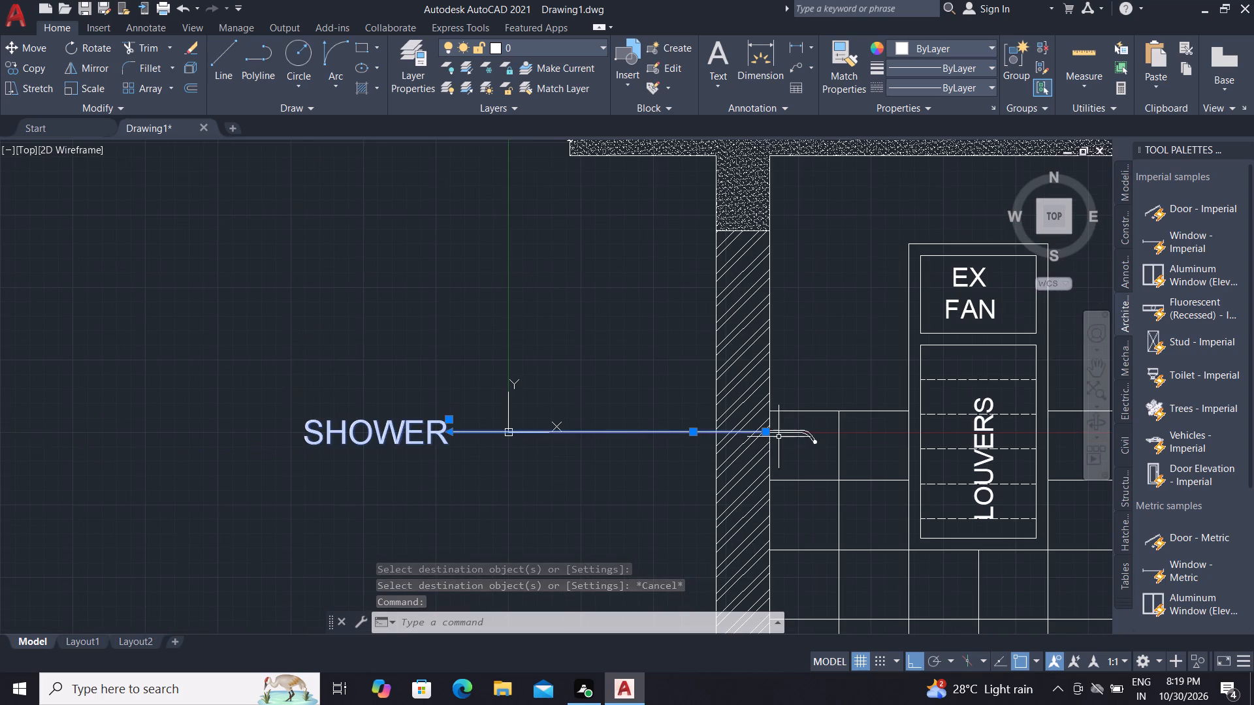
scroll(774, 437, "up", 4)
scroll(686, 396, "up", 3)
scroll(735, 457, "up", 2)
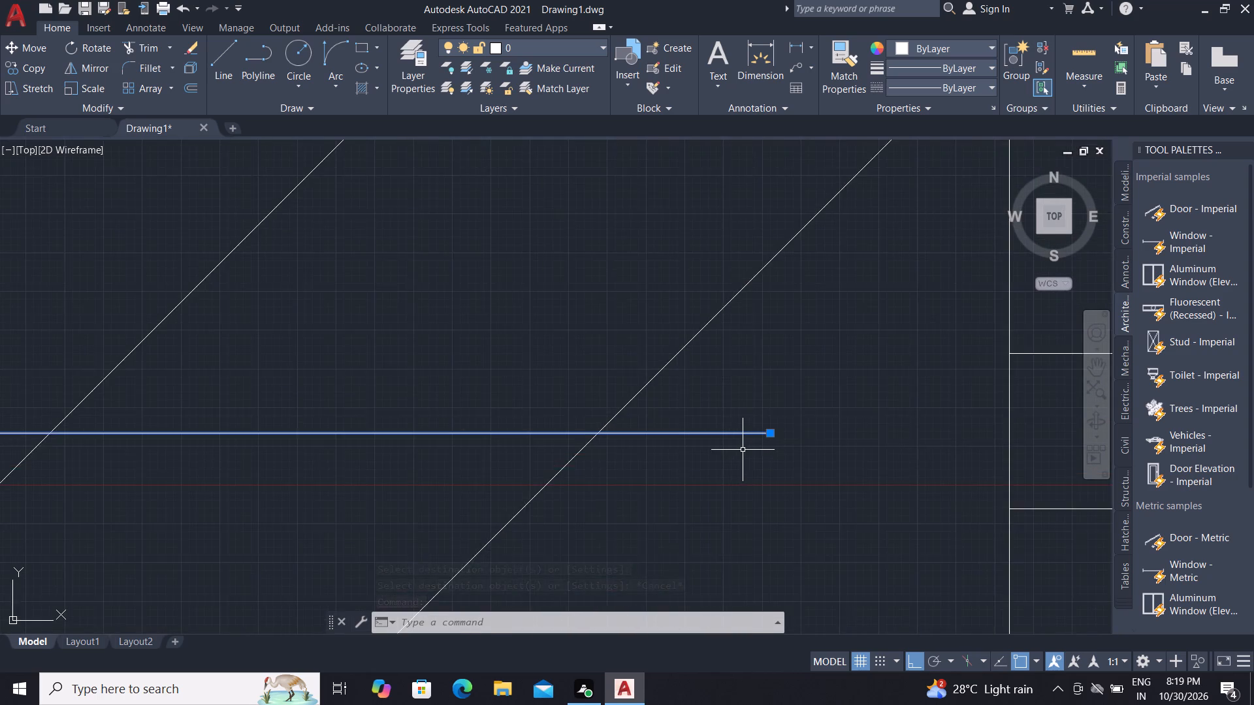
scroll(754, 440, "up", 8)
scroll(794, 423, "down", 2)
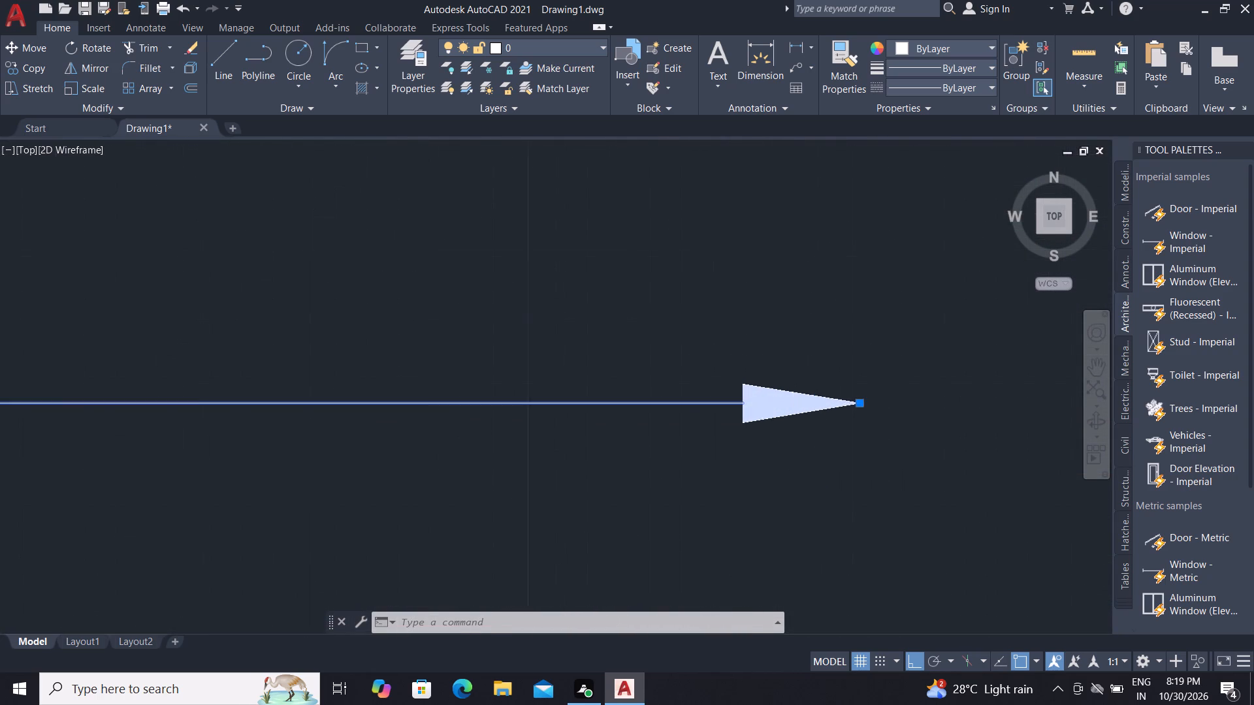
scroll(796, 425, "down", 10)
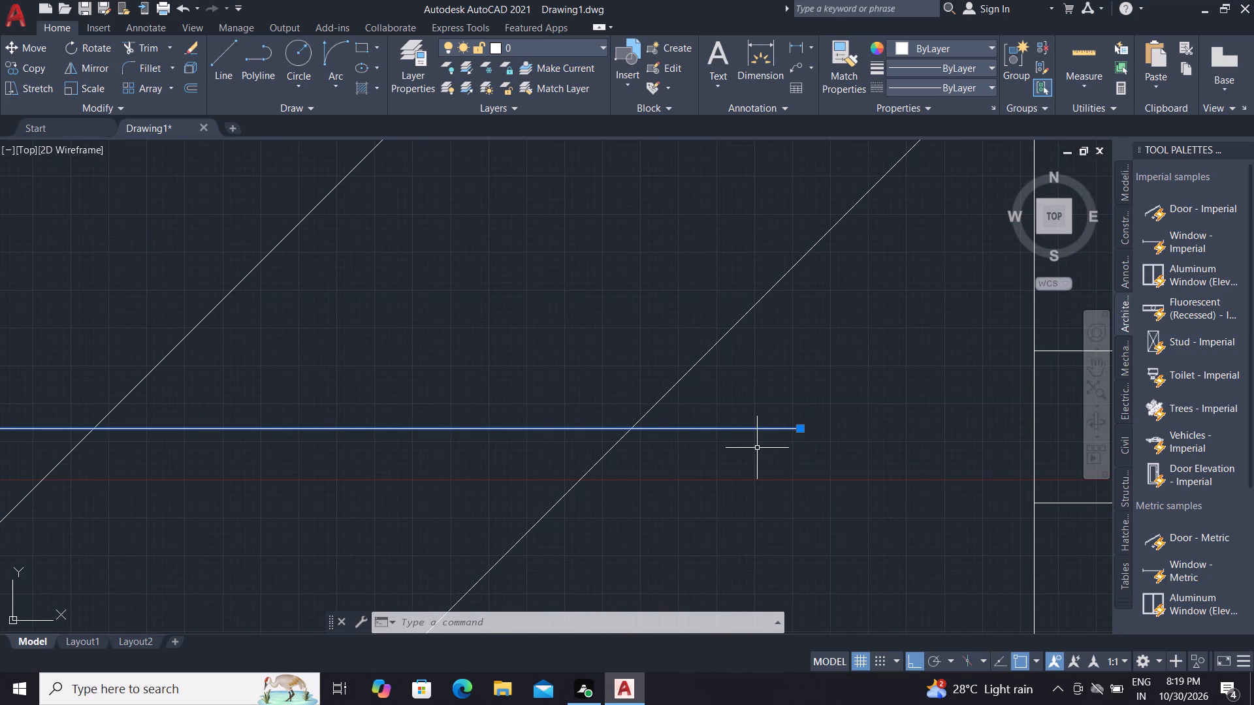
scroll(750, 458, "down", 7)
scroll(540, 454, "up", 6)
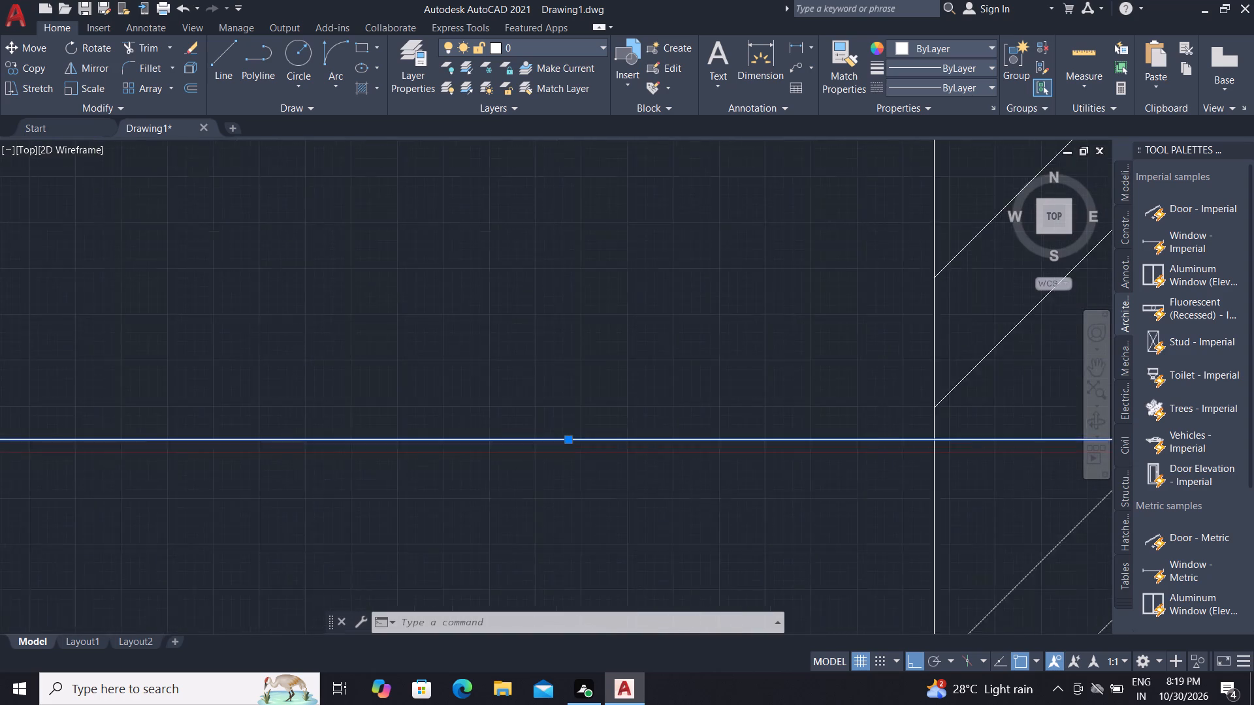
scroll(540, 454, "up", 2)
scroll(692, 379, "up", 5)
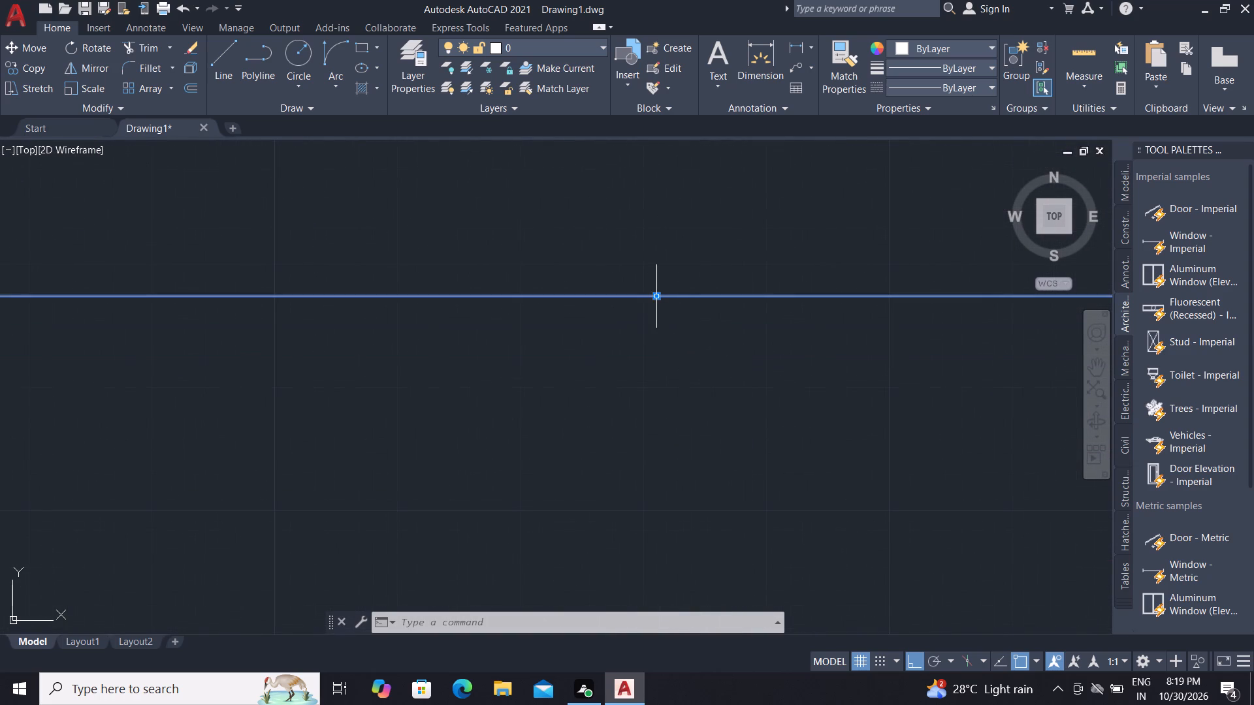
left_click(654, 298)
left_click(654, 298)
scroll(709, 319, "down", 8)
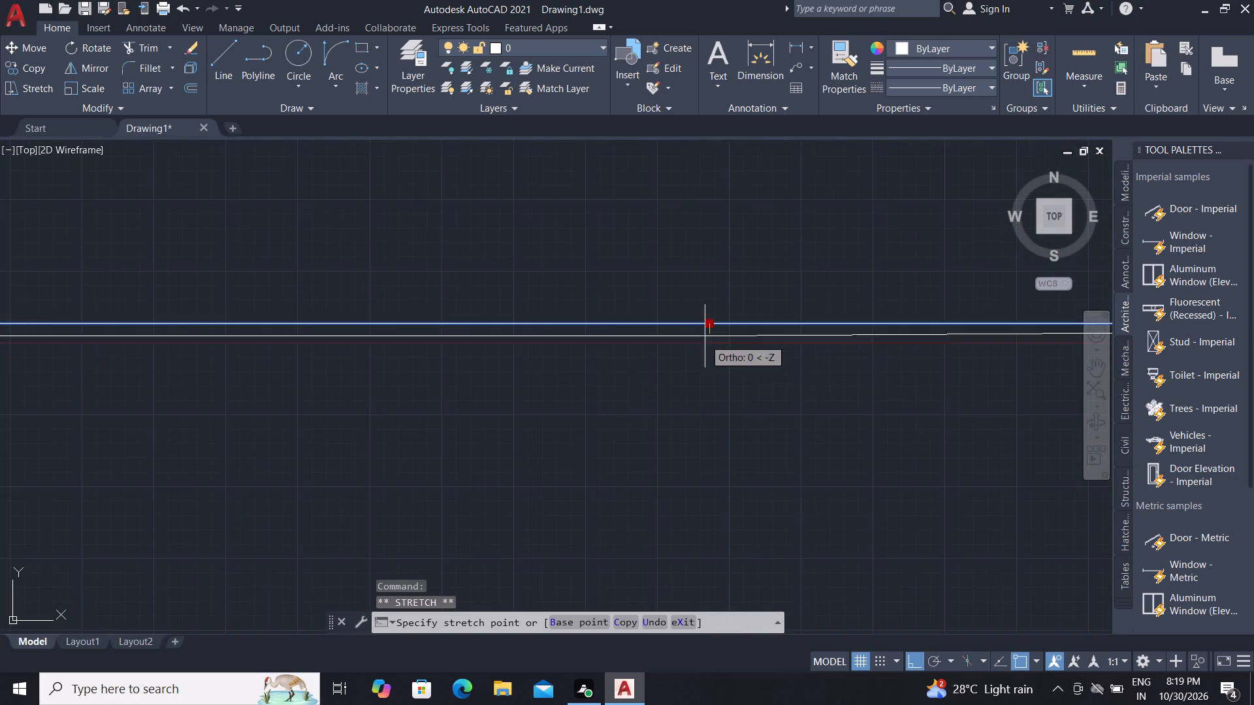
scroll(700, 355, "down", 8)
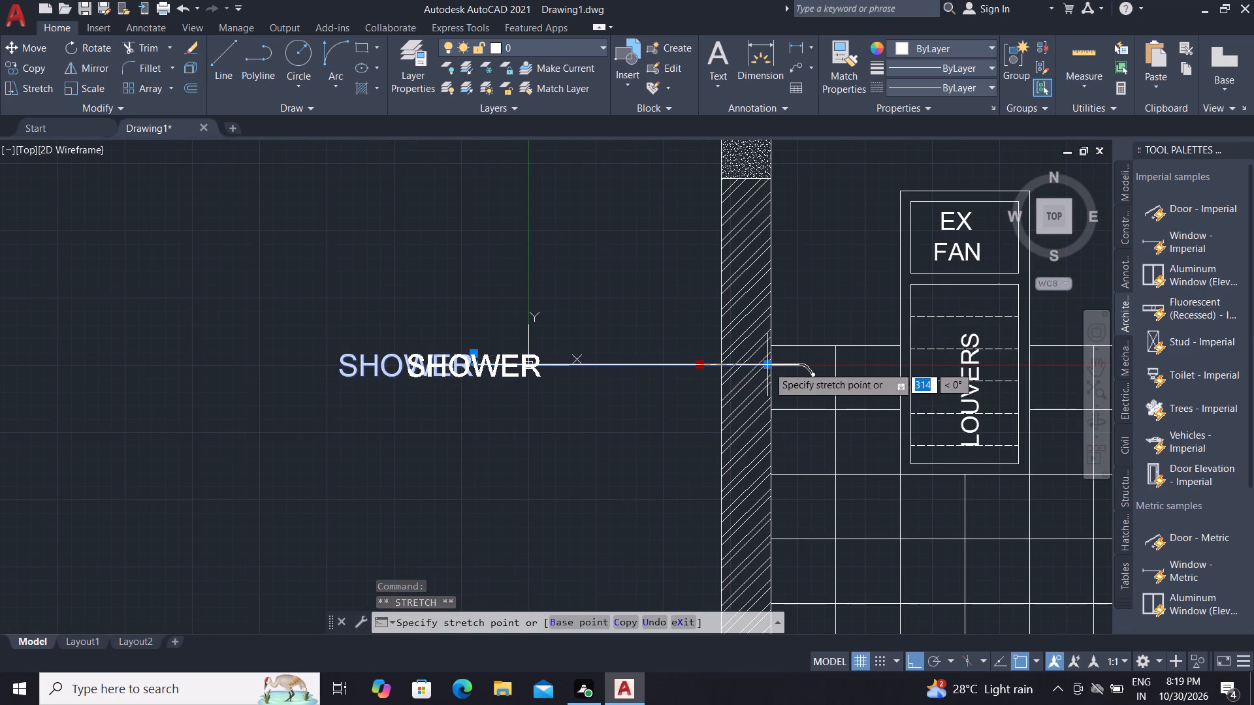
left_click(831, 364)
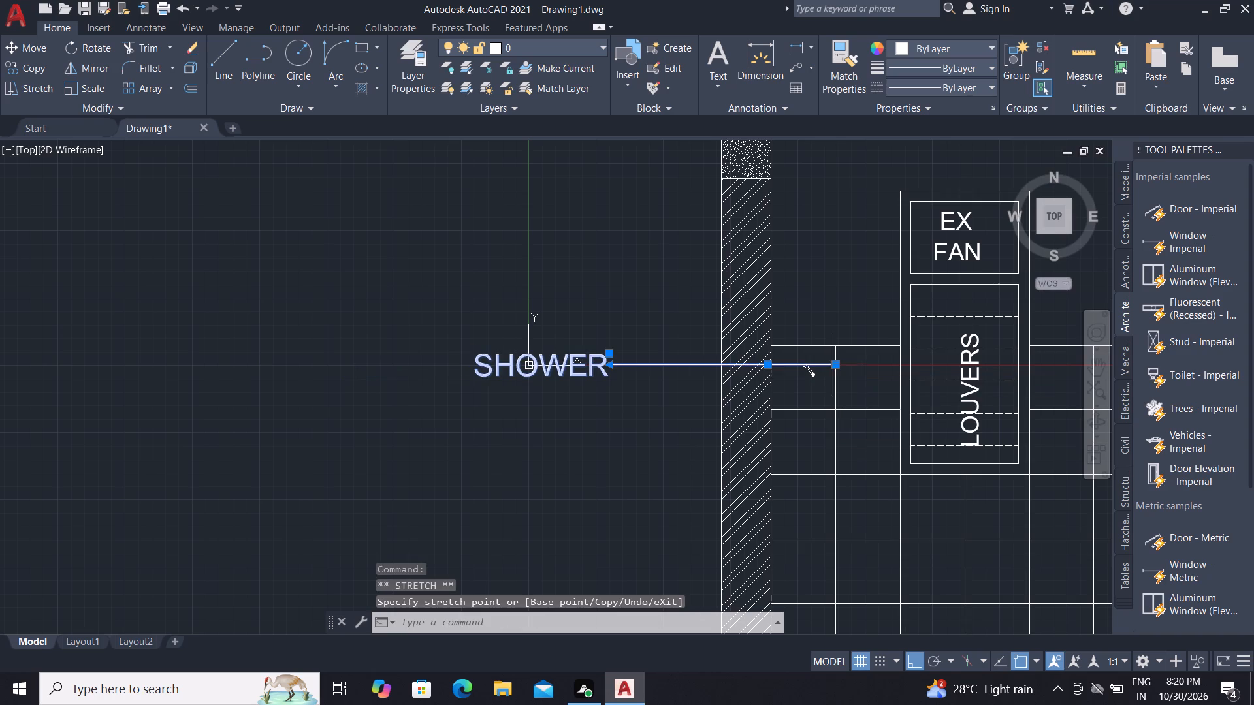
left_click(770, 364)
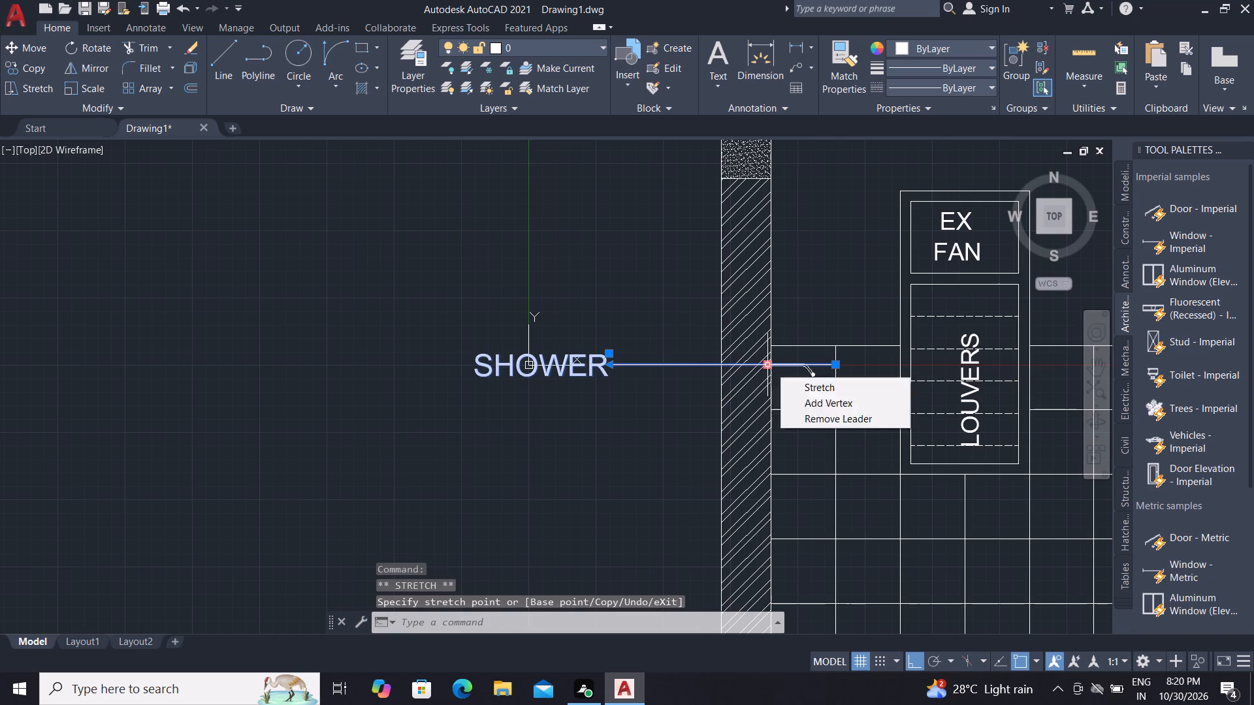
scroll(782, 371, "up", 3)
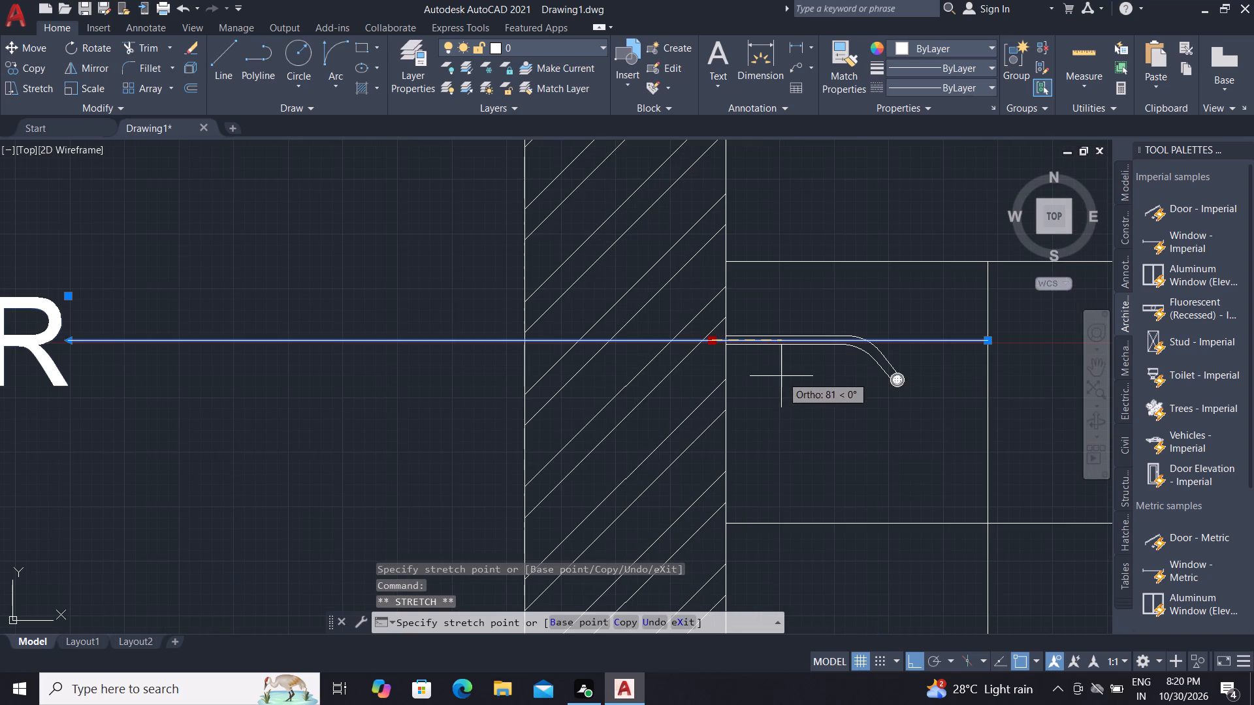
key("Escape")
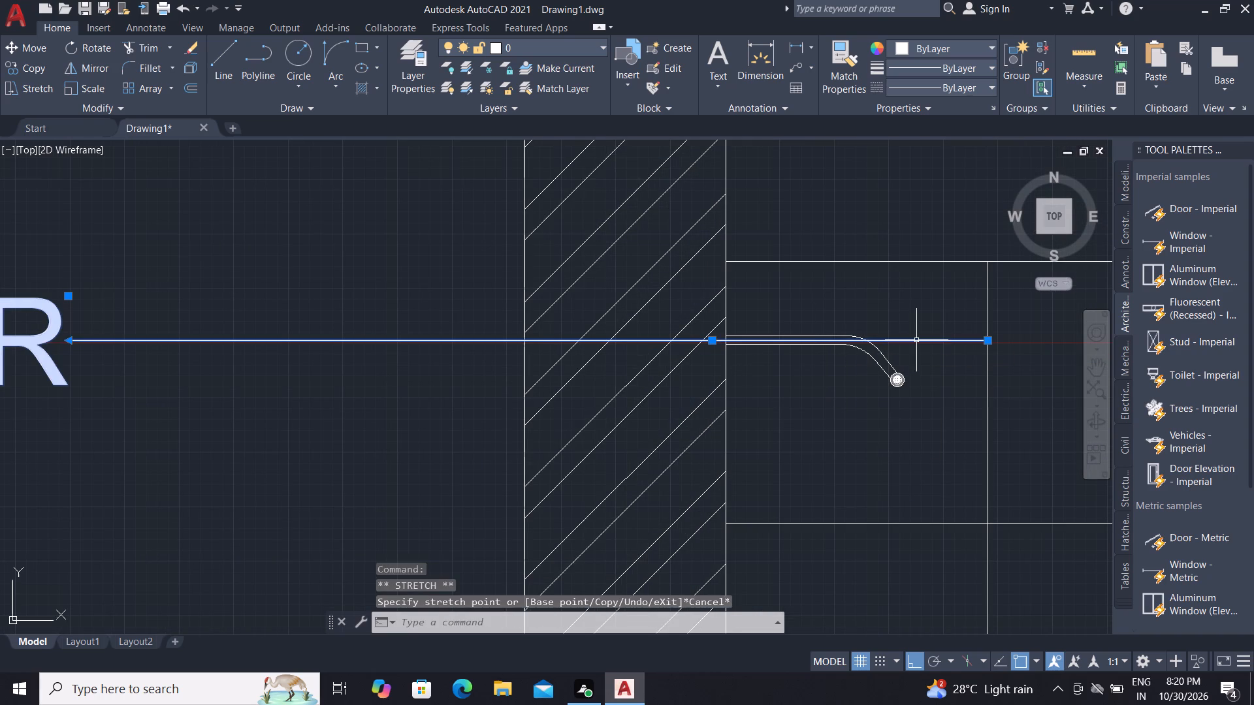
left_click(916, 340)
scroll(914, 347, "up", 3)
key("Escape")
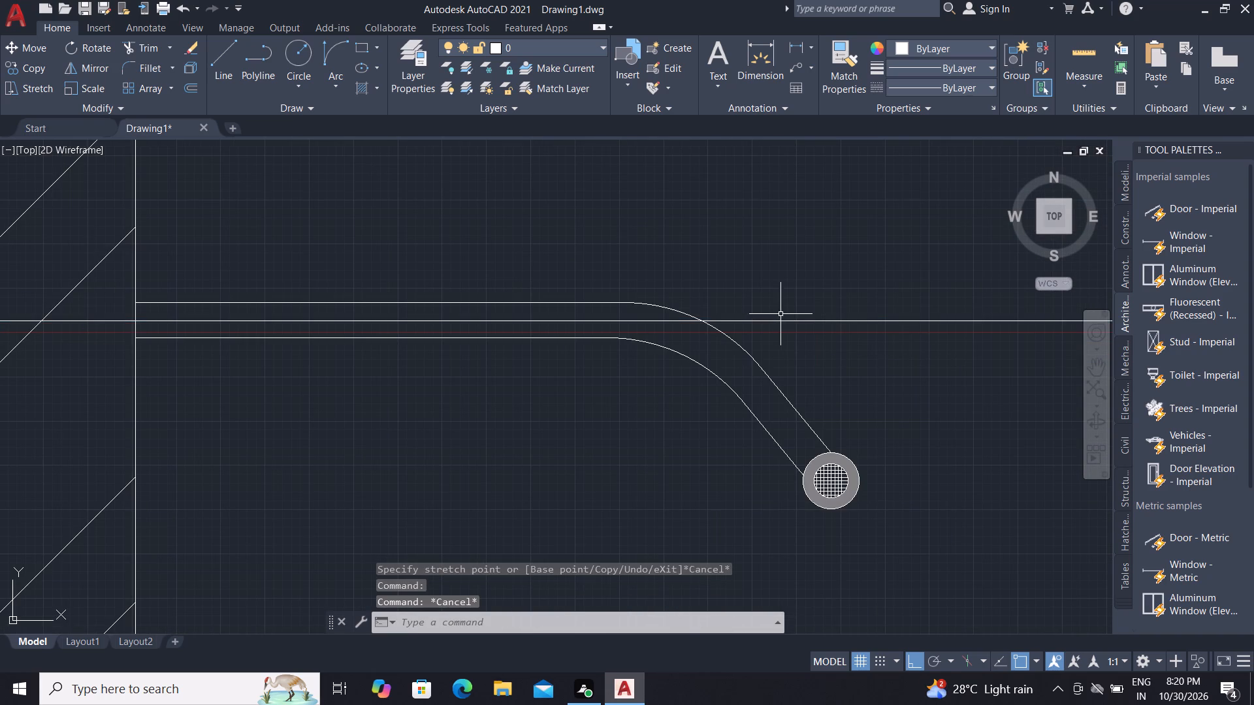
Set the SHOWER multileader's arrowhead size to 60 in its properties.
scroll(779, 344, "down", 3)
scroll(881, 337, "up", 2)
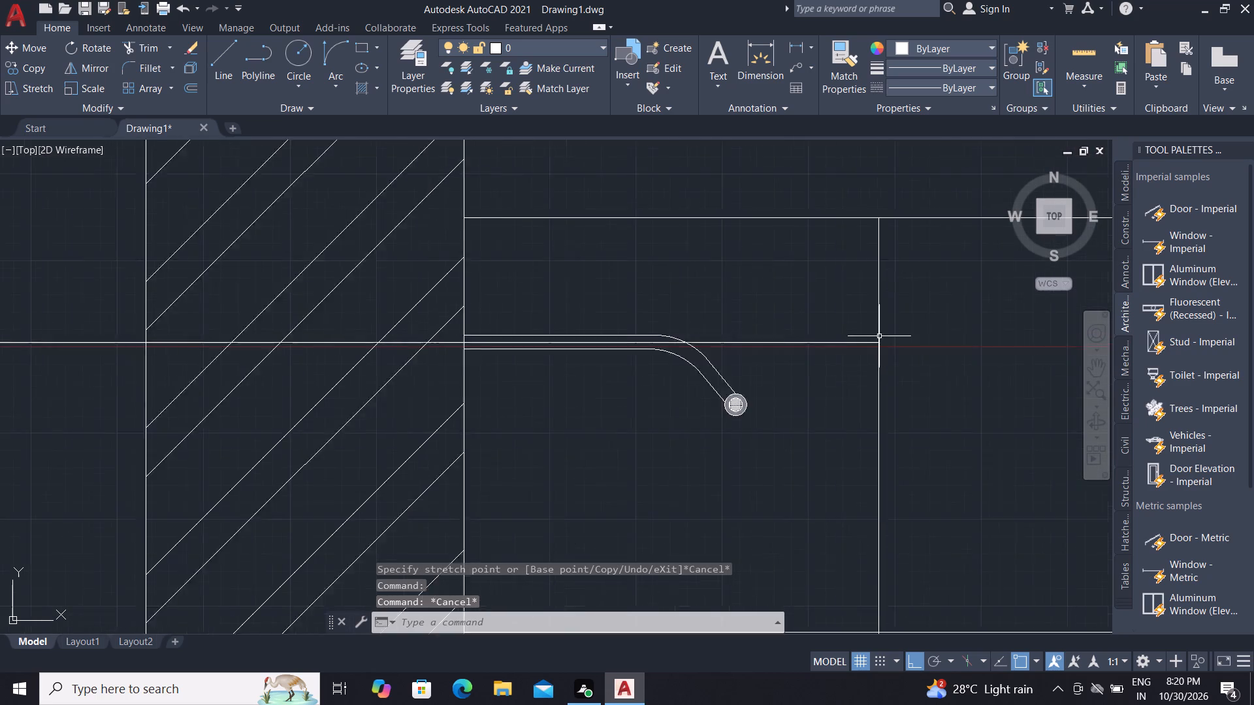
scroll(878, 336, "up", 4)
left_click(893, 362)
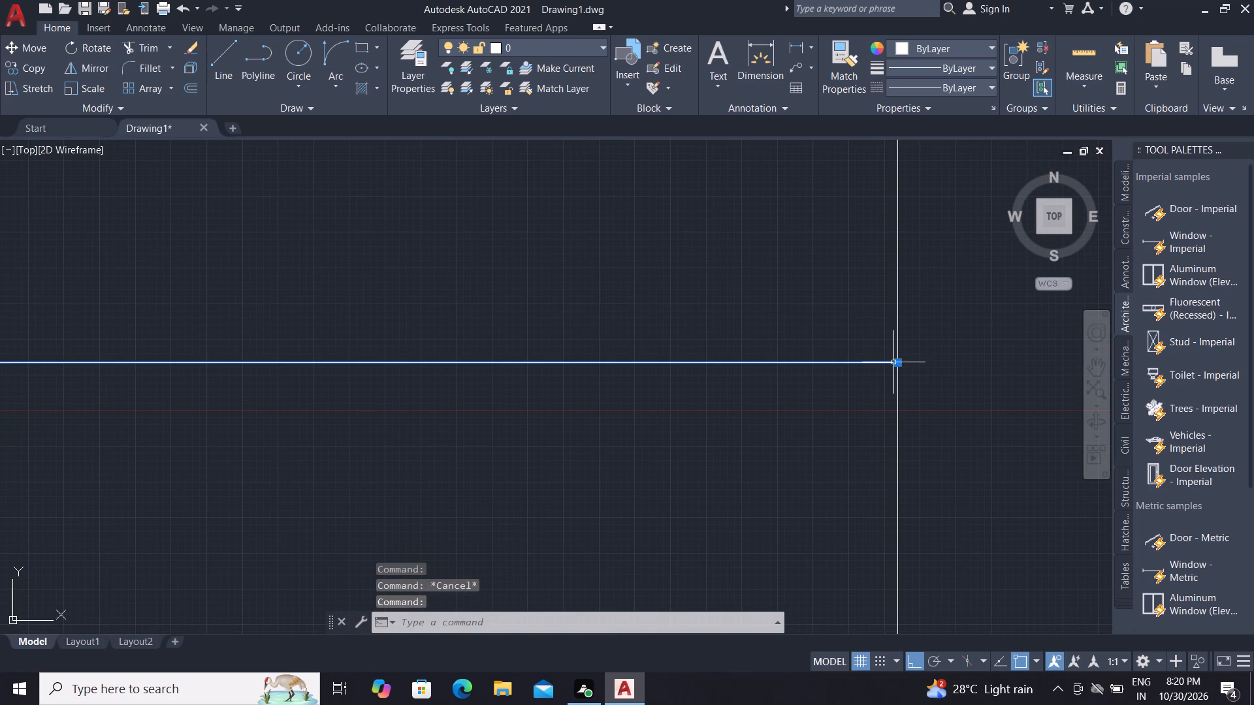
type("PR")
key("space")
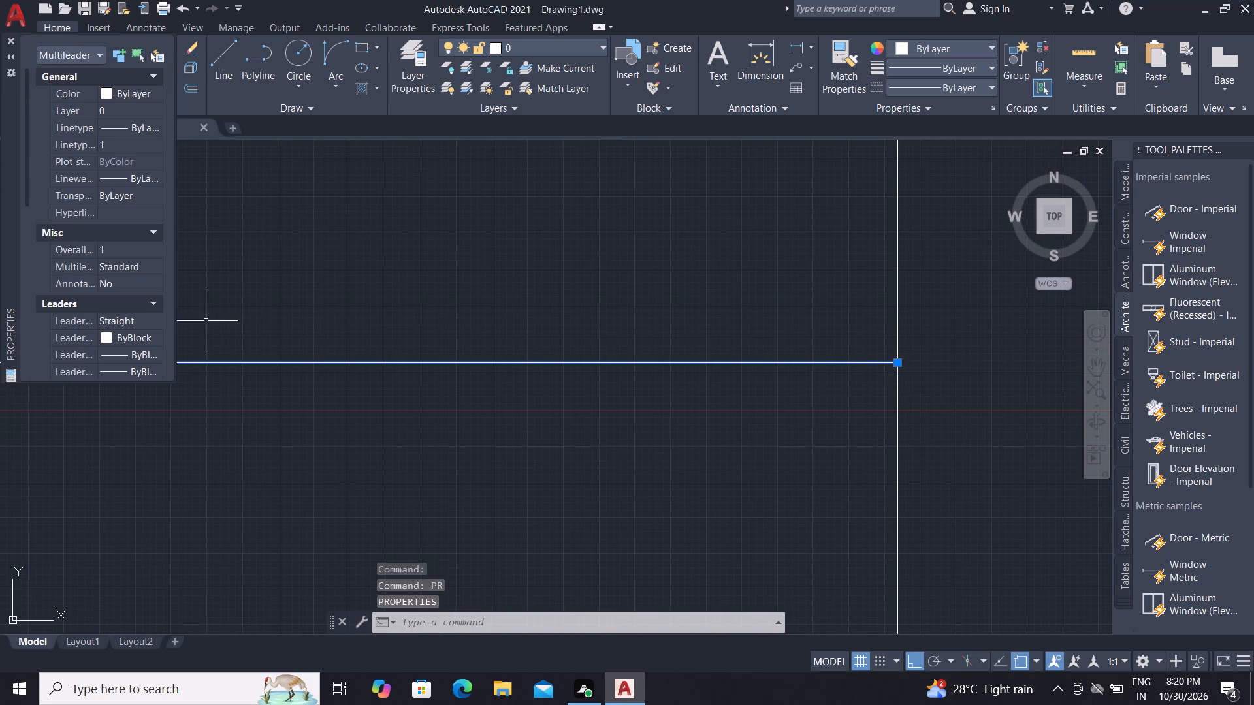
scroll(74, 277, "down", 3)
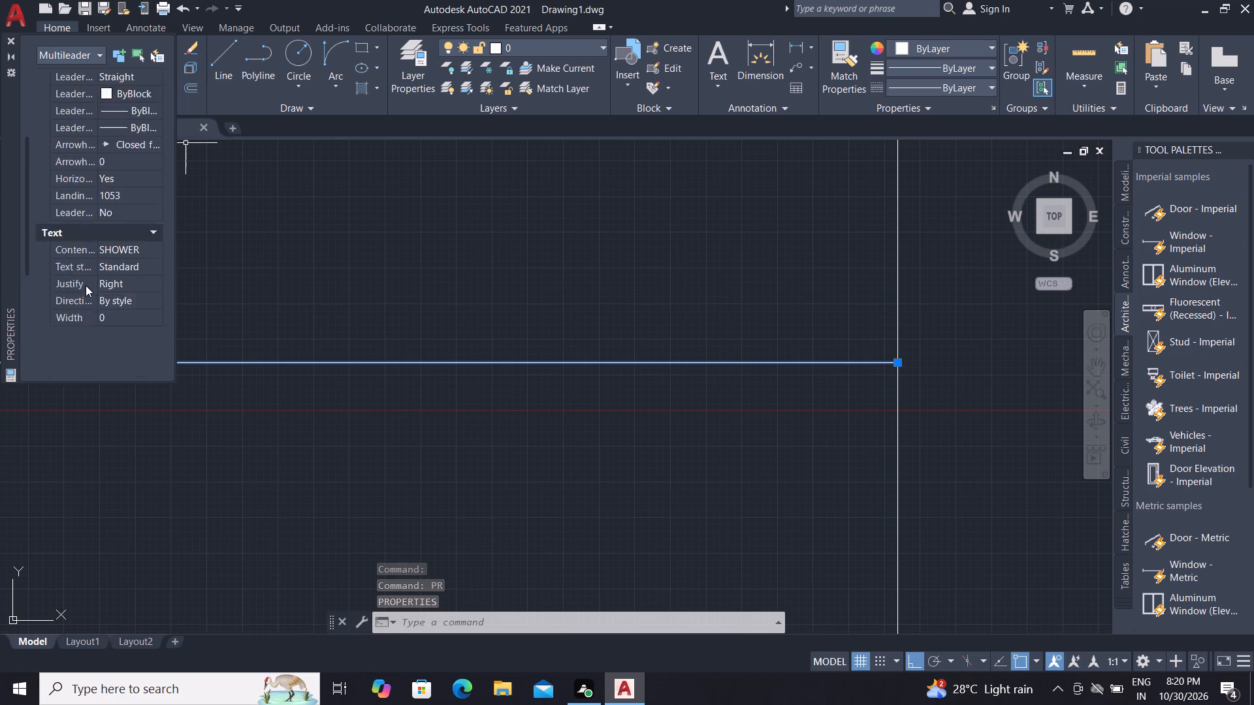
scroll(86, 285, "down", 3)
scroll(95, 343, "down", 2)
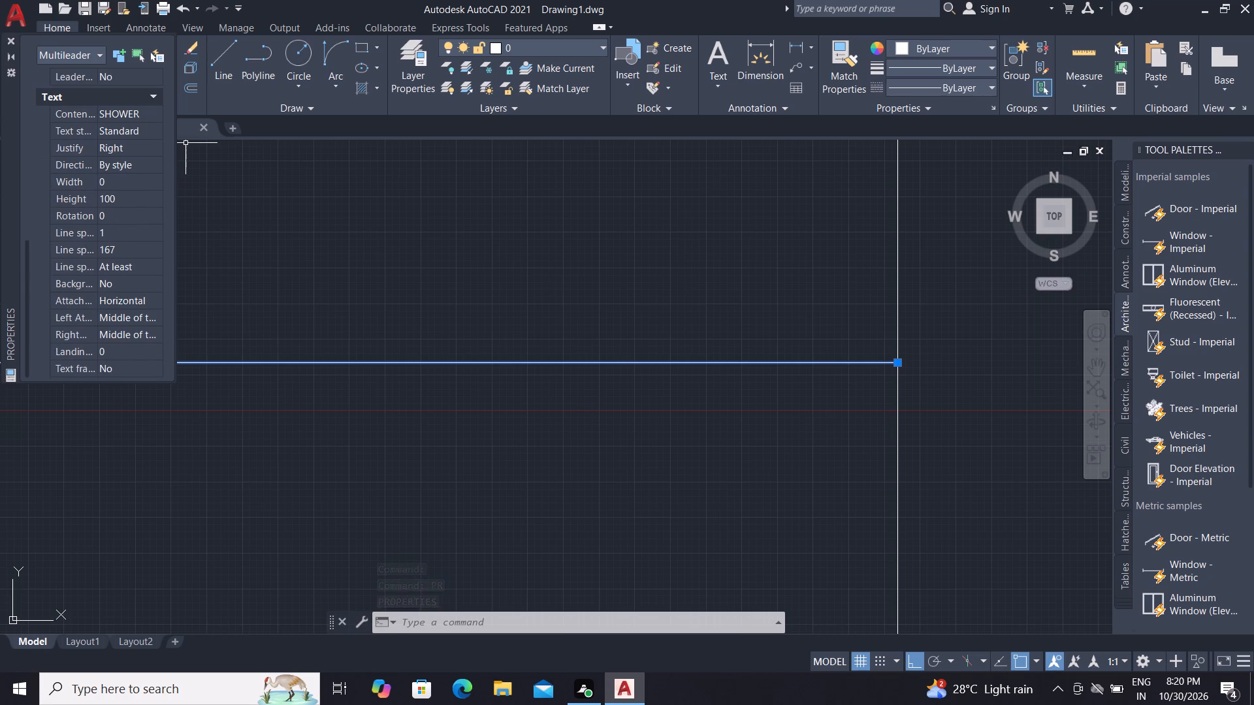
scroll(95, 343, "down", 6)
scroll(94, 283, "down", 6)
scroll(113, 329, "up", 3)
scroll(109, 227, "up", 3)
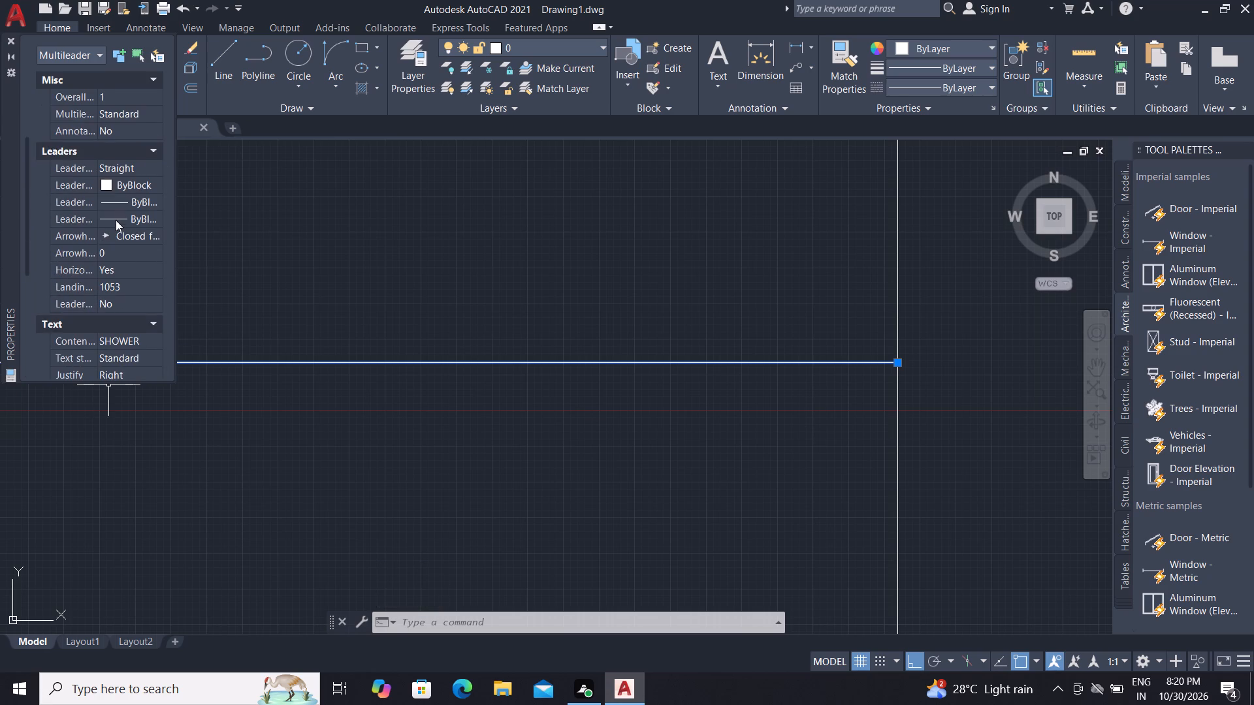
scroll(107, 257, "up", 2)
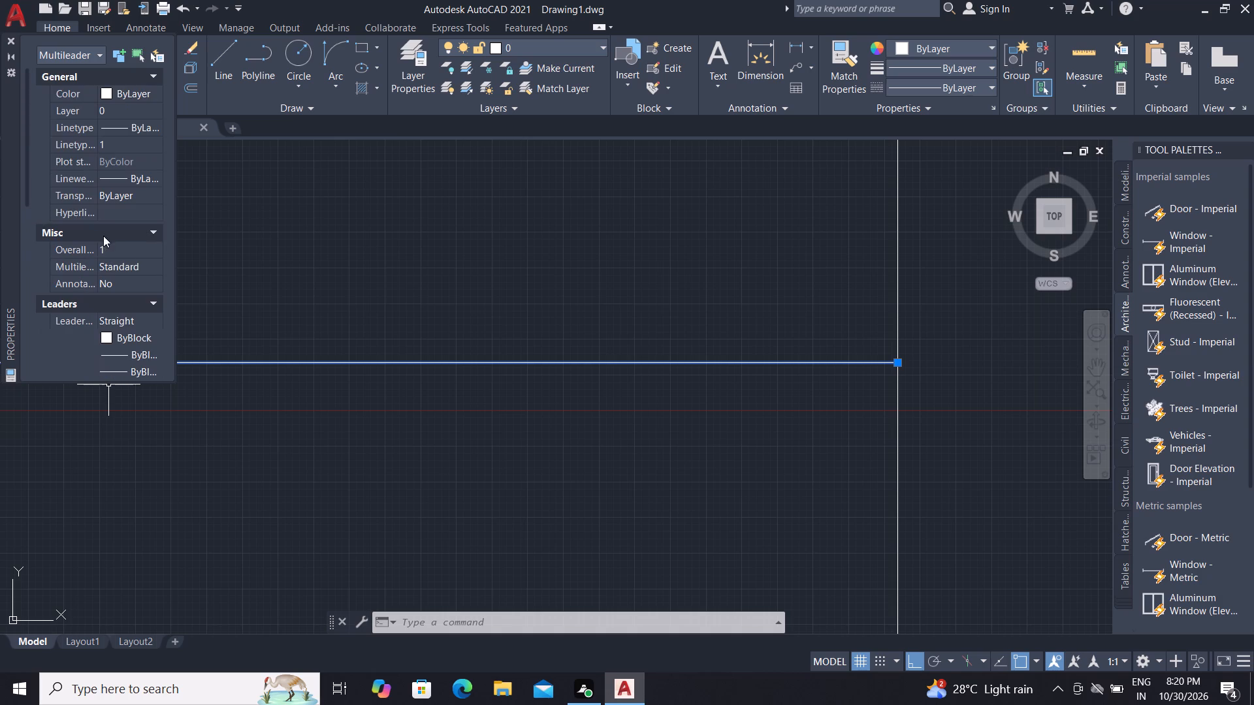
scroll(109, 228, "up", 5)
scroll(89, 190, "down", 1)
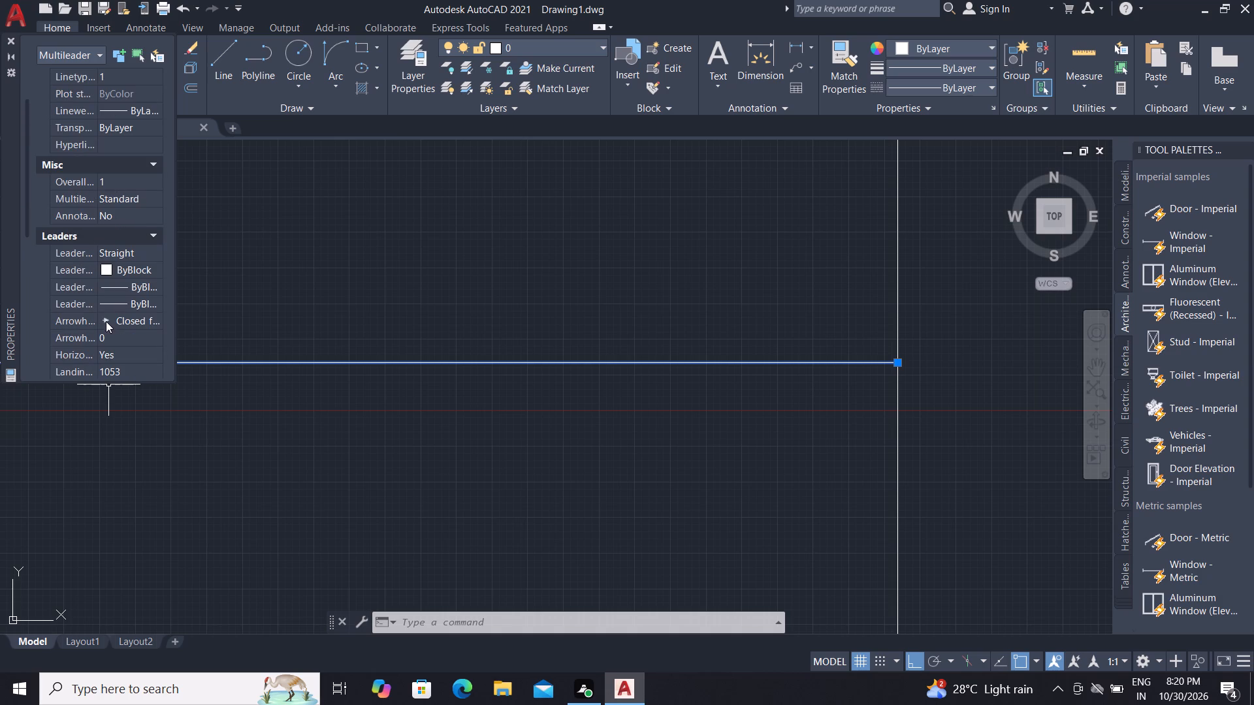
left_click(117, 337)
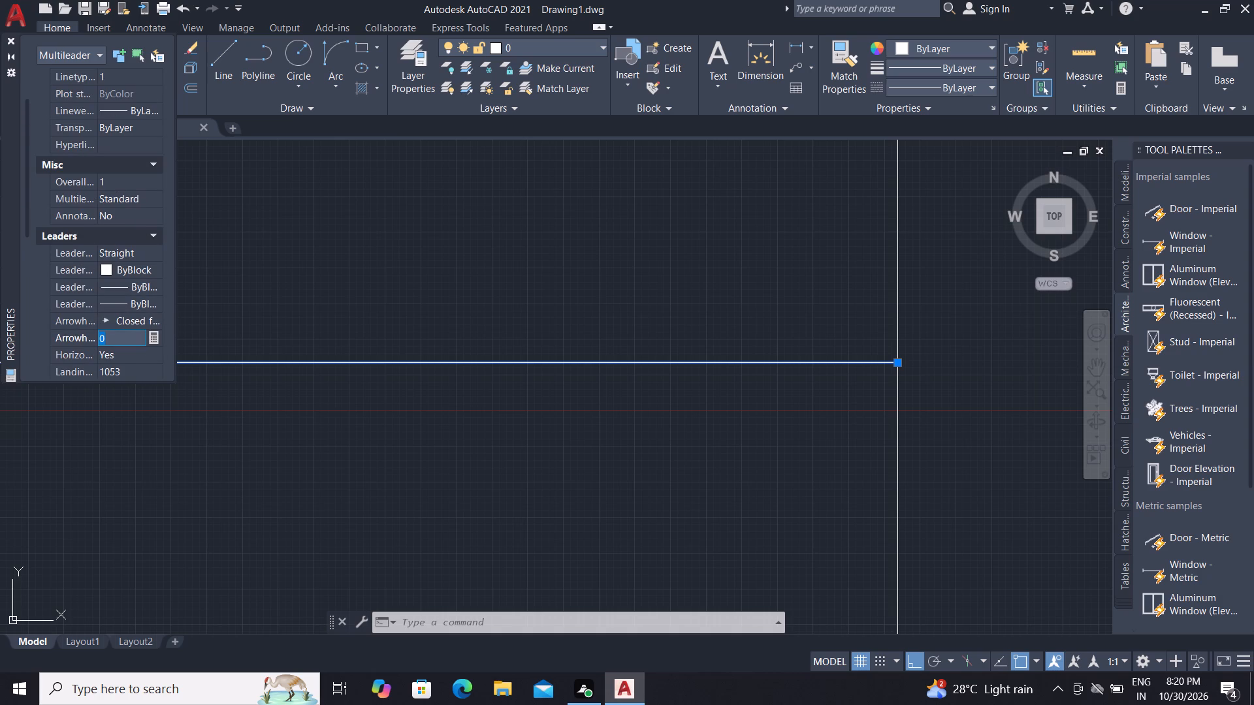
key("BackSpace")
type("60")
key("Return")
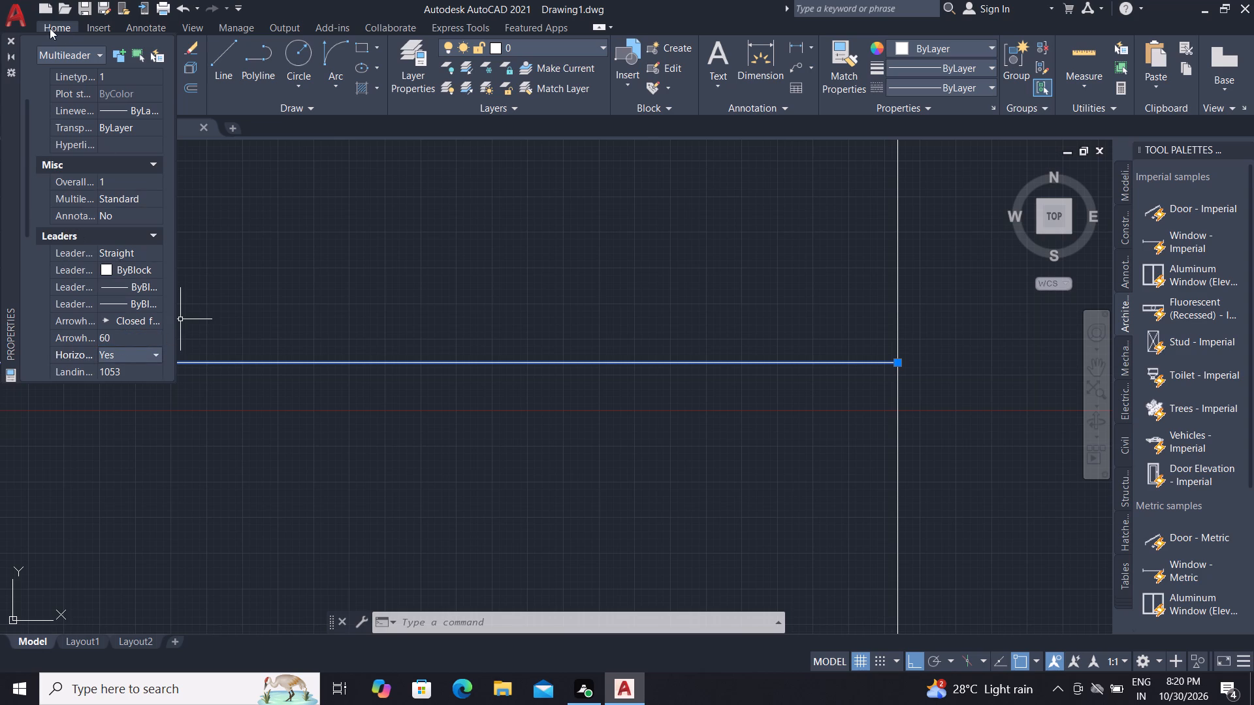
left_click(12, 39)
key("Escape")
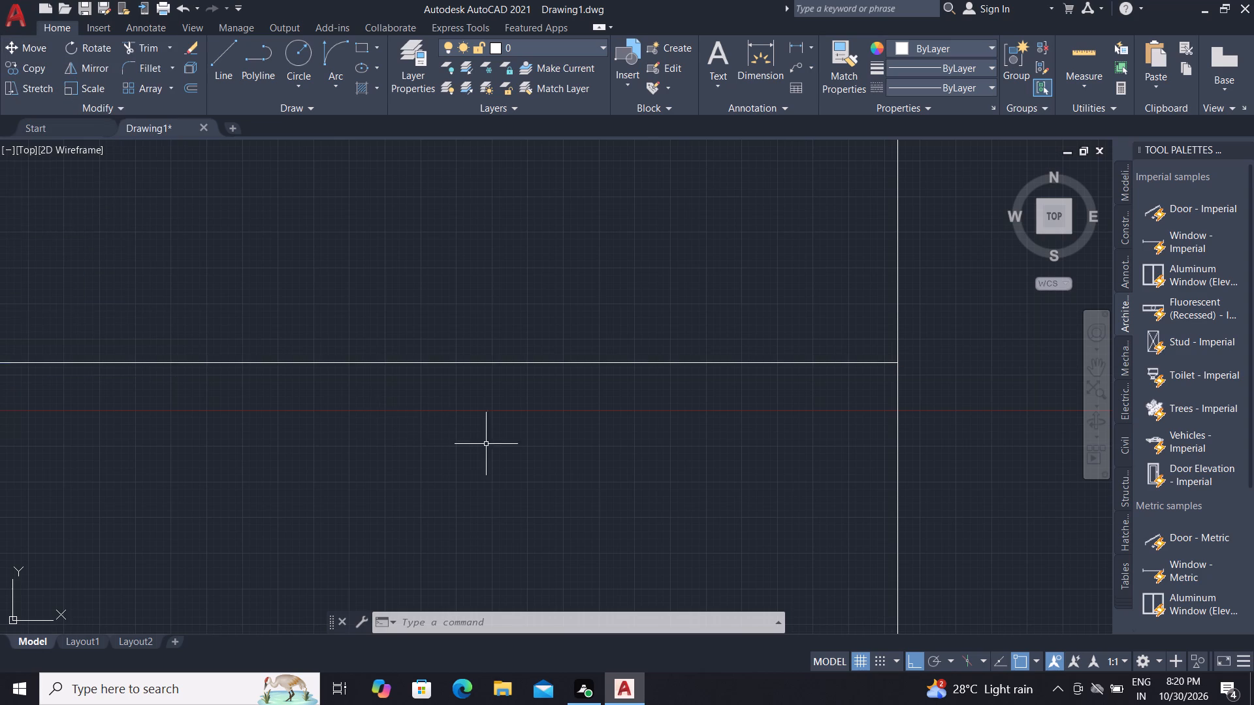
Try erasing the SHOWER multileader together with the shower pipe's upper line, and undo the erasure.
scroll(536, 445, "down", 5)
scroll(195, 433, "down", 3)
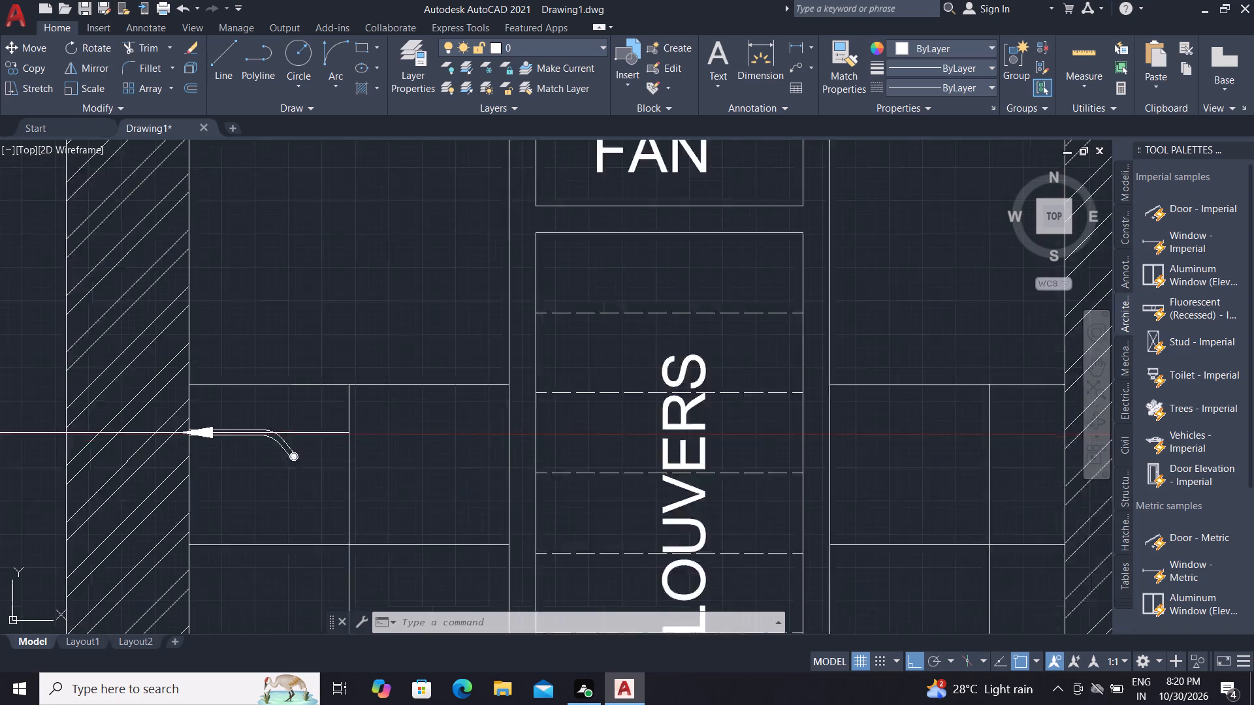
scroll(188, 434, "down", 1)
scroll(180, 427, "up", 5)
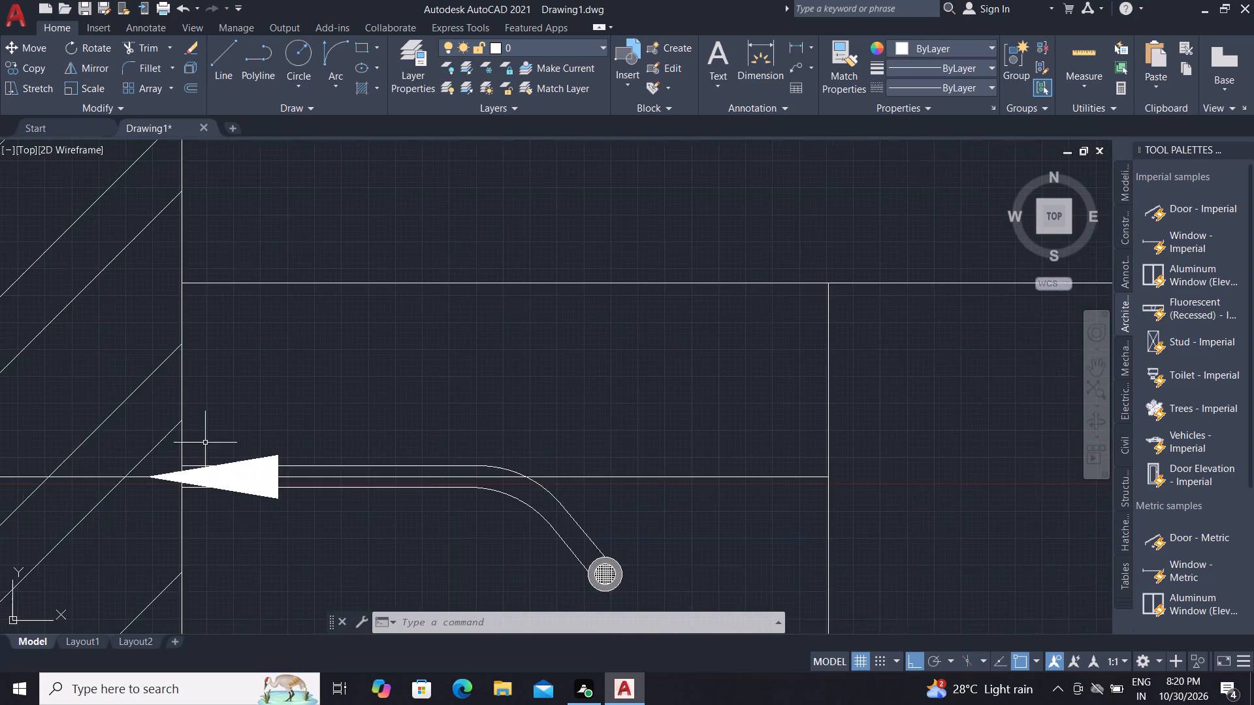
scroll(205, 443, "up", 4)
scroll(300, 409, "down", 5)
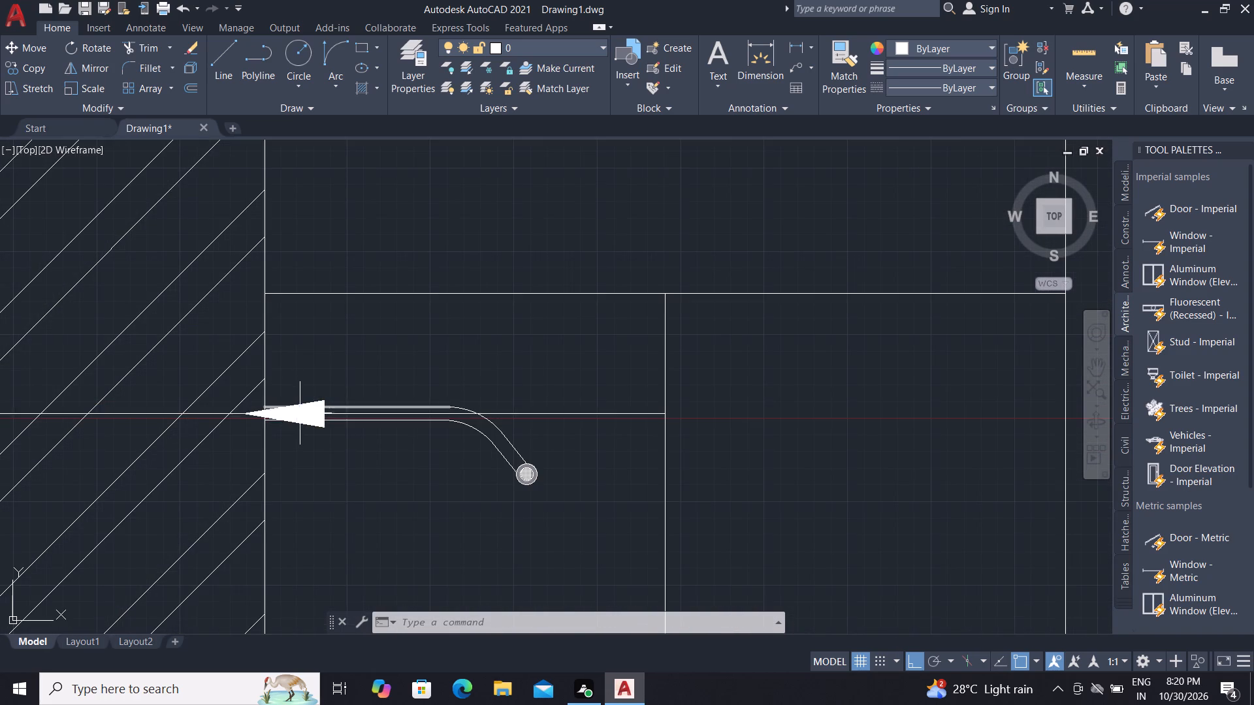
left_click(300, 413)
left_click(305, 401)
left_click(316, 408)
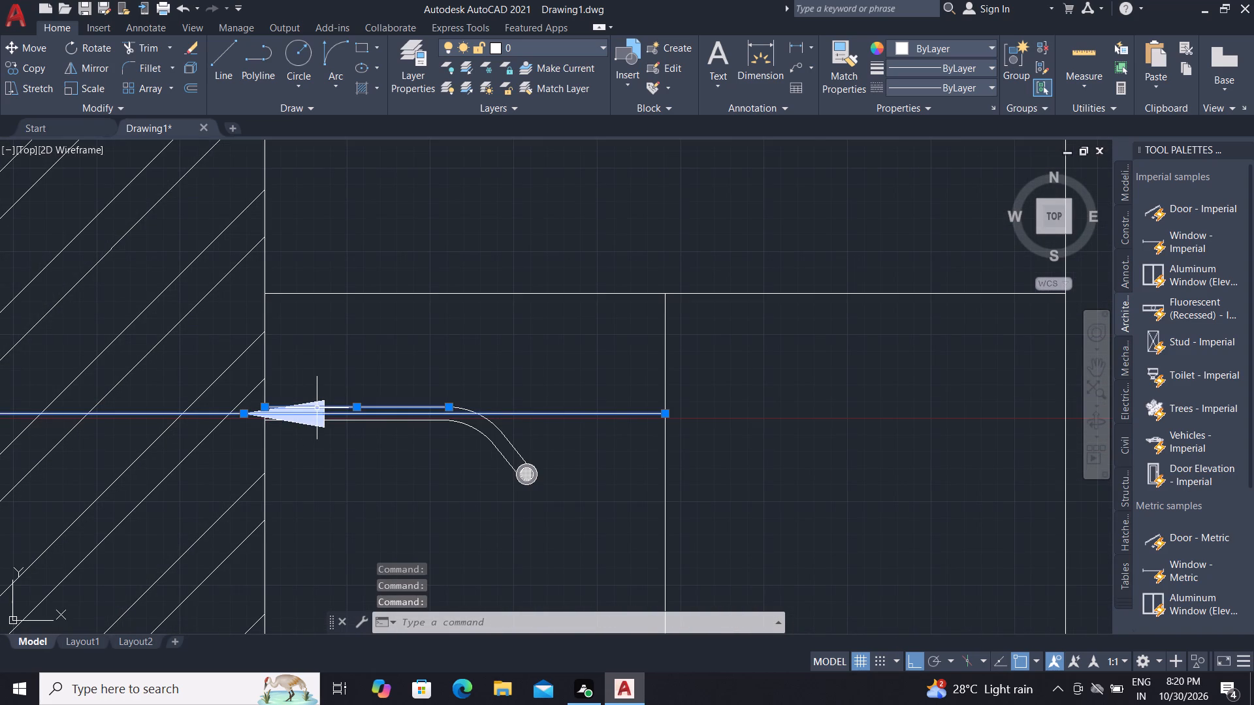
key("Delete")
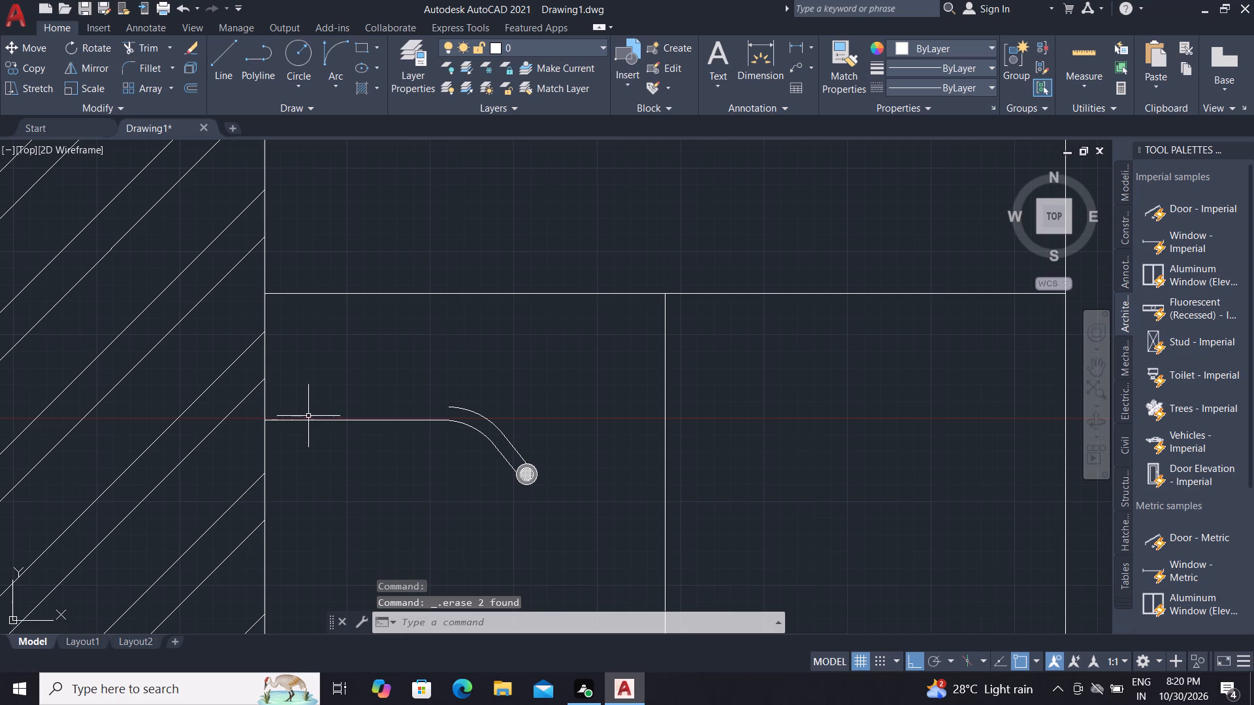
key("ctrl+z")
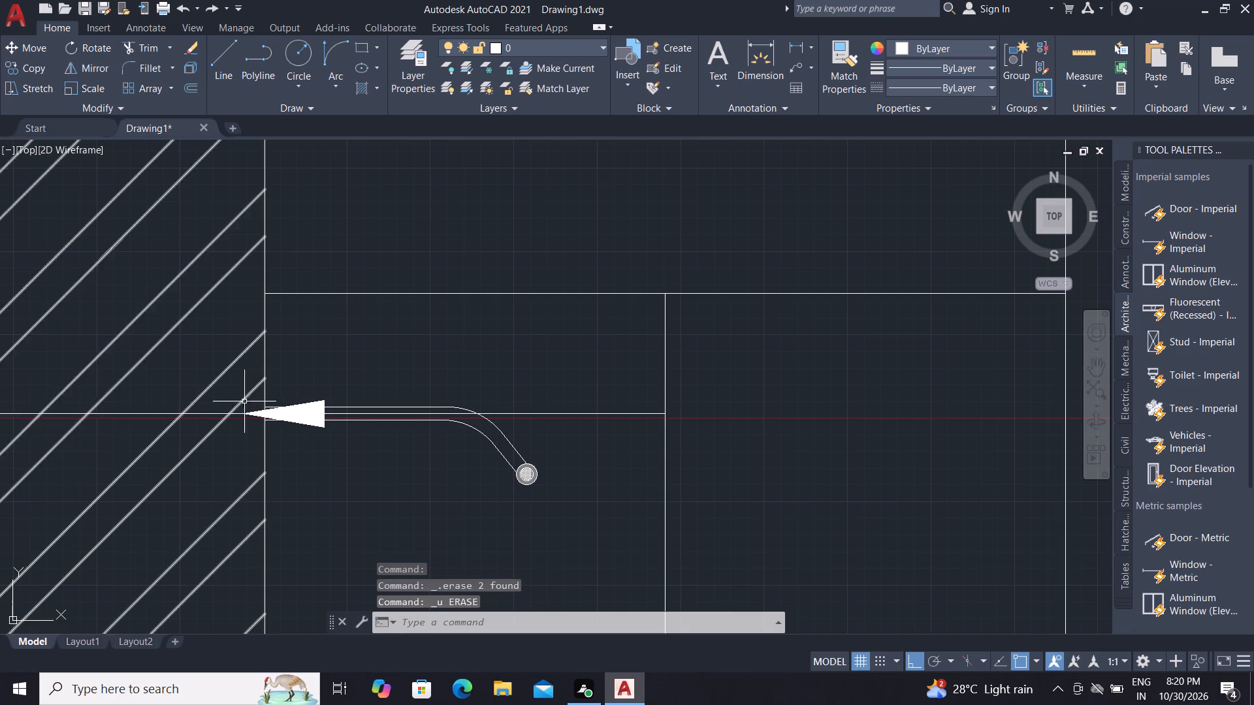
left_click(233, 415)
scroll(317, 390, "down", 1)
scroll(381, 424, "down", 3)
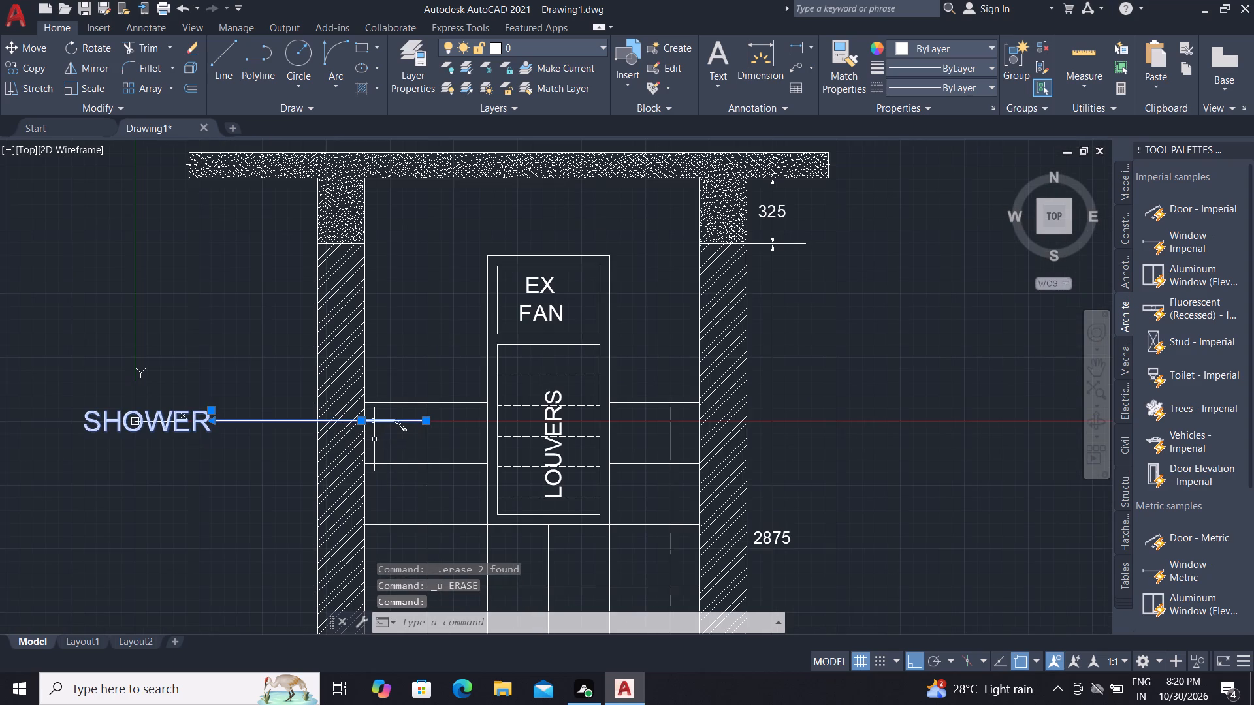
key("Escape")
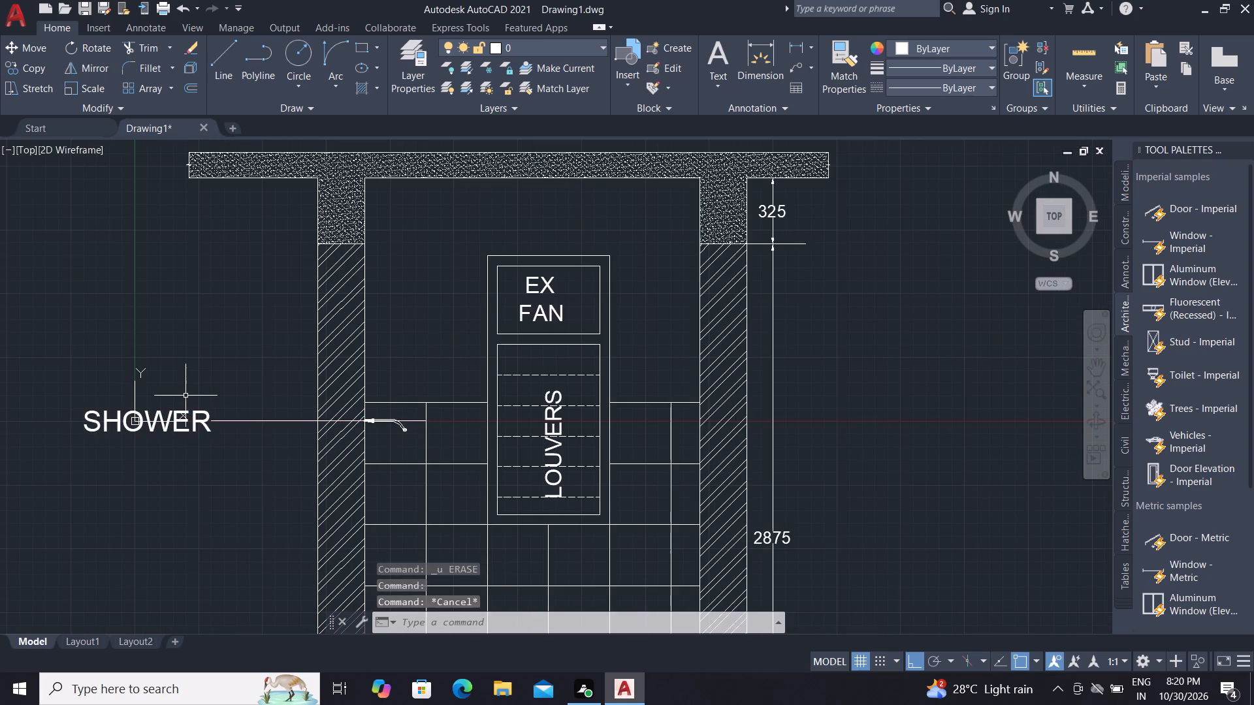
Undo the SHOWER leader's arrowhead size change, landing stretches and matched properties, back to its originally placed form.
key("ctrl+z")
key("ctrl+z")
scroll(257, 398, "down", 3)
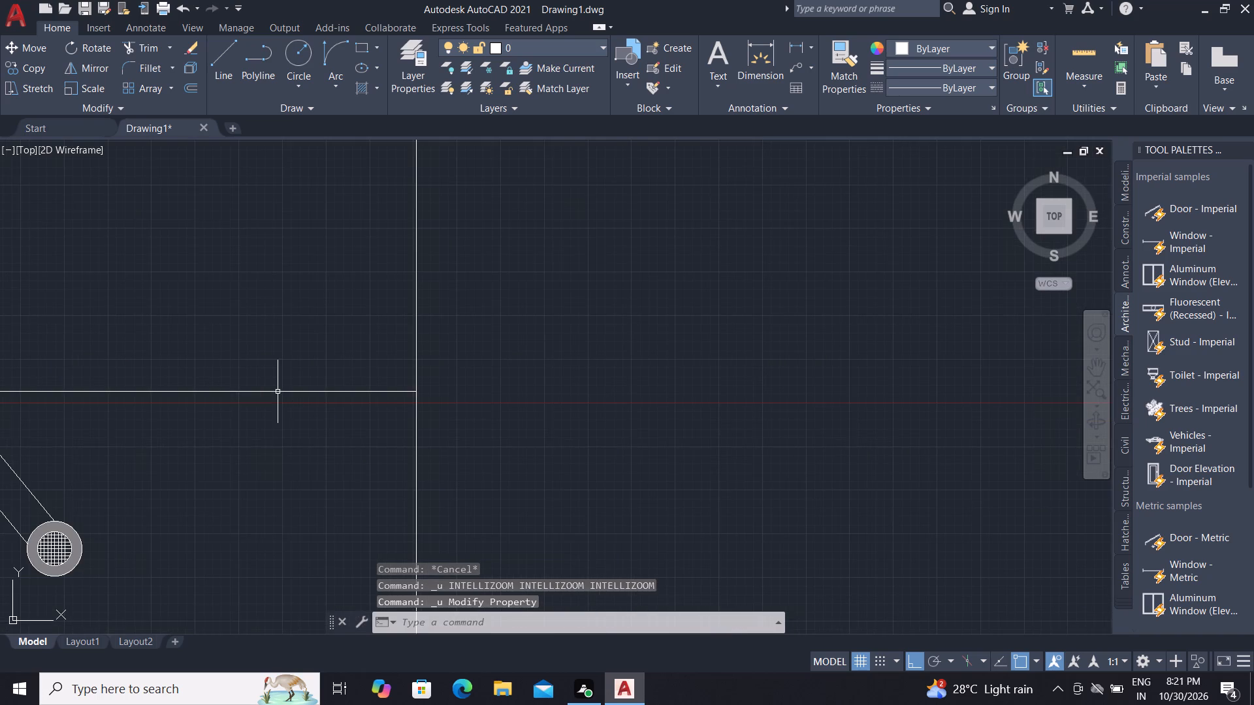
key("ctrl+z")
key("ctrl+z")
scroll(317, 413, "down", 4)
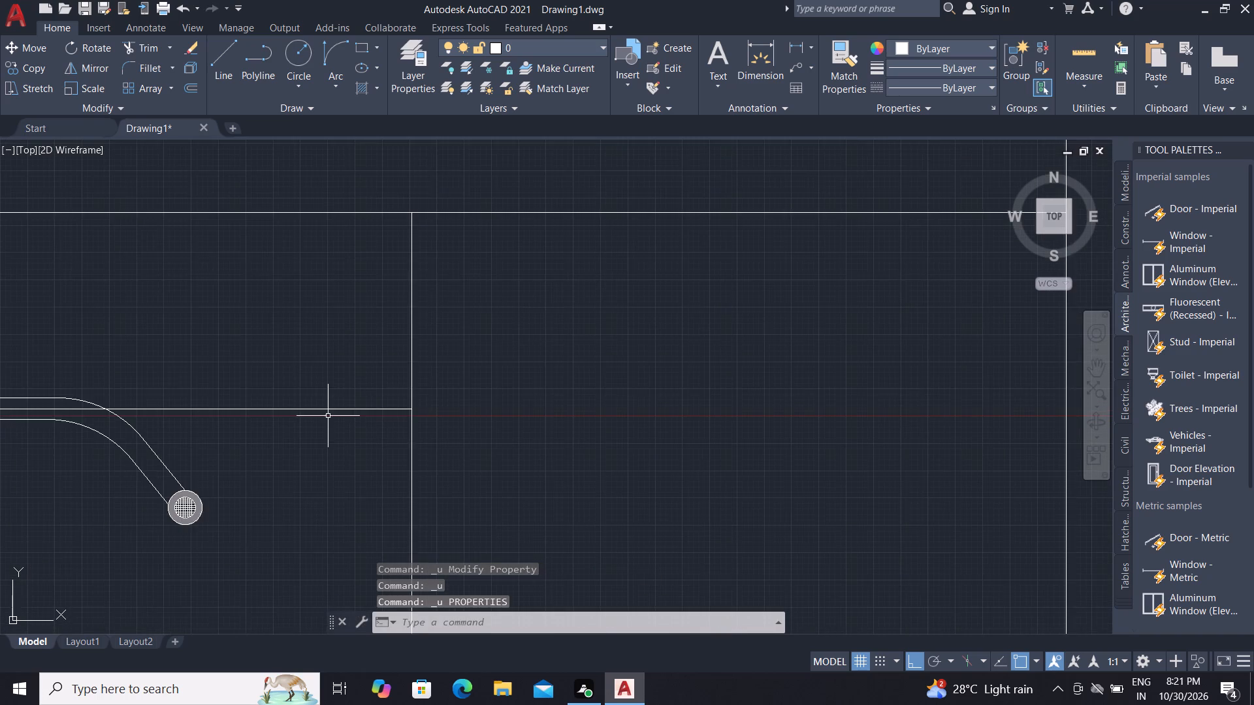
key("ctrl+z")
key("ctrl+z")
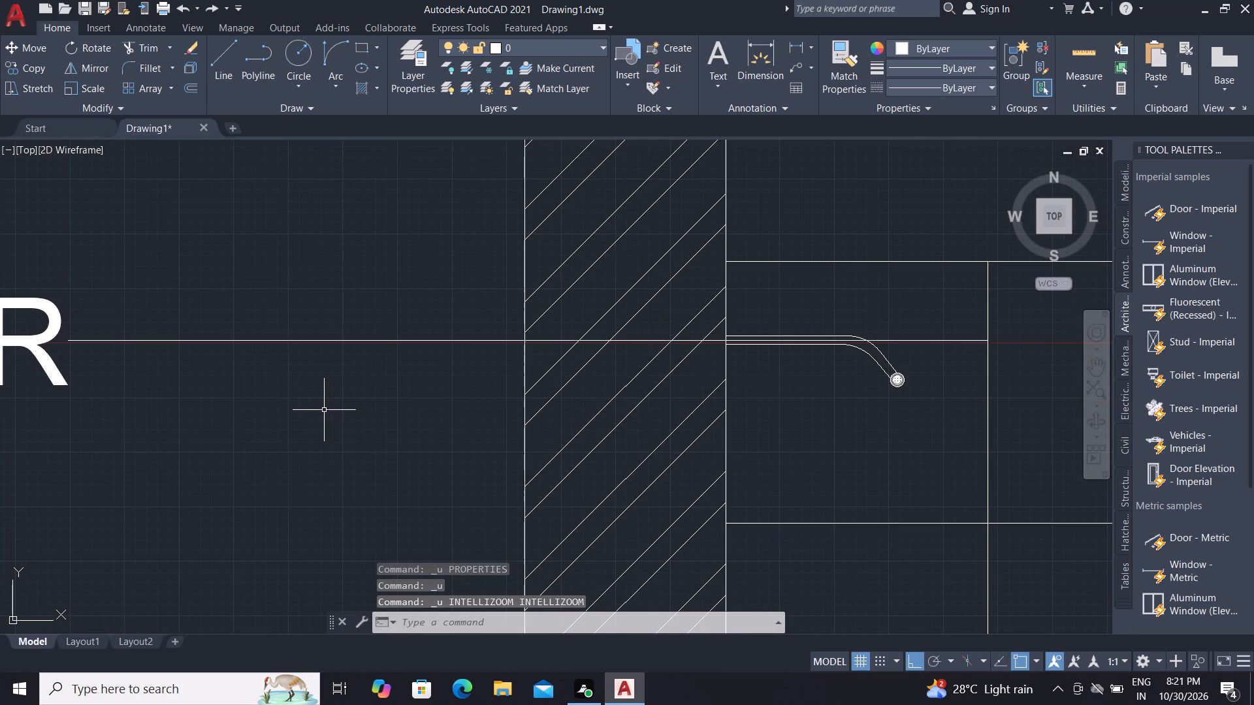
key("ctrl+z")
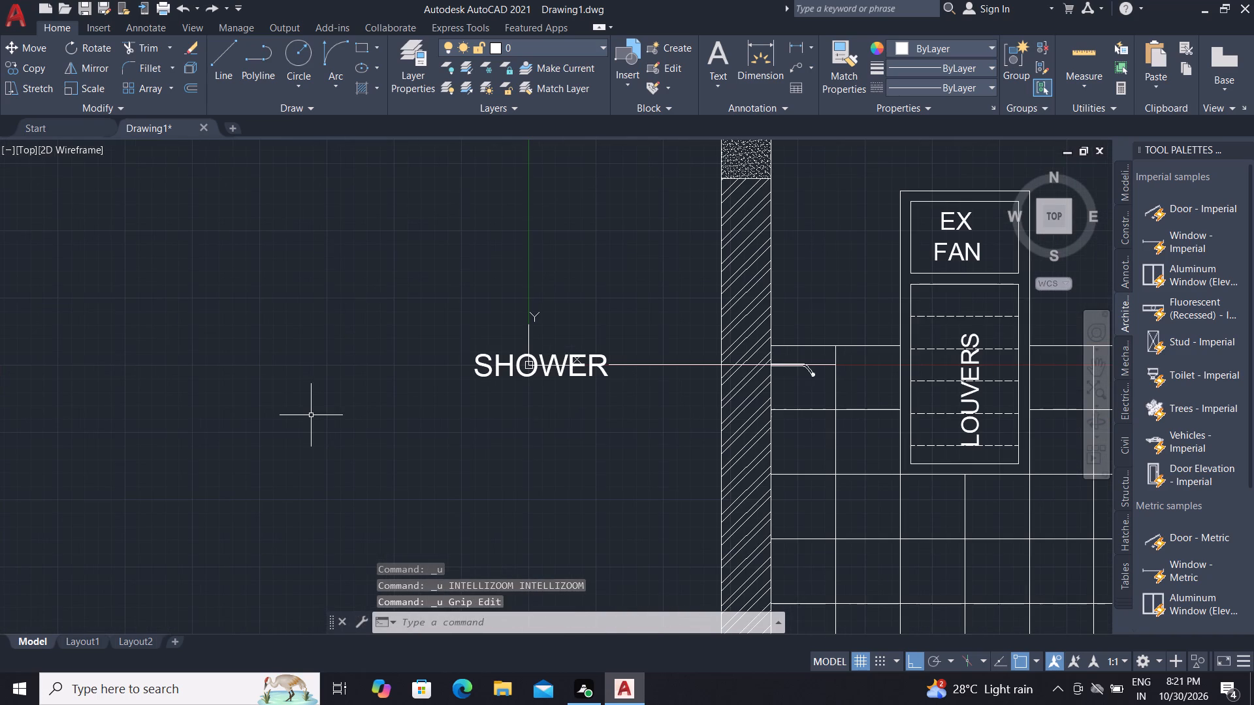
key("ctrl+z")
key("ctrl+z")
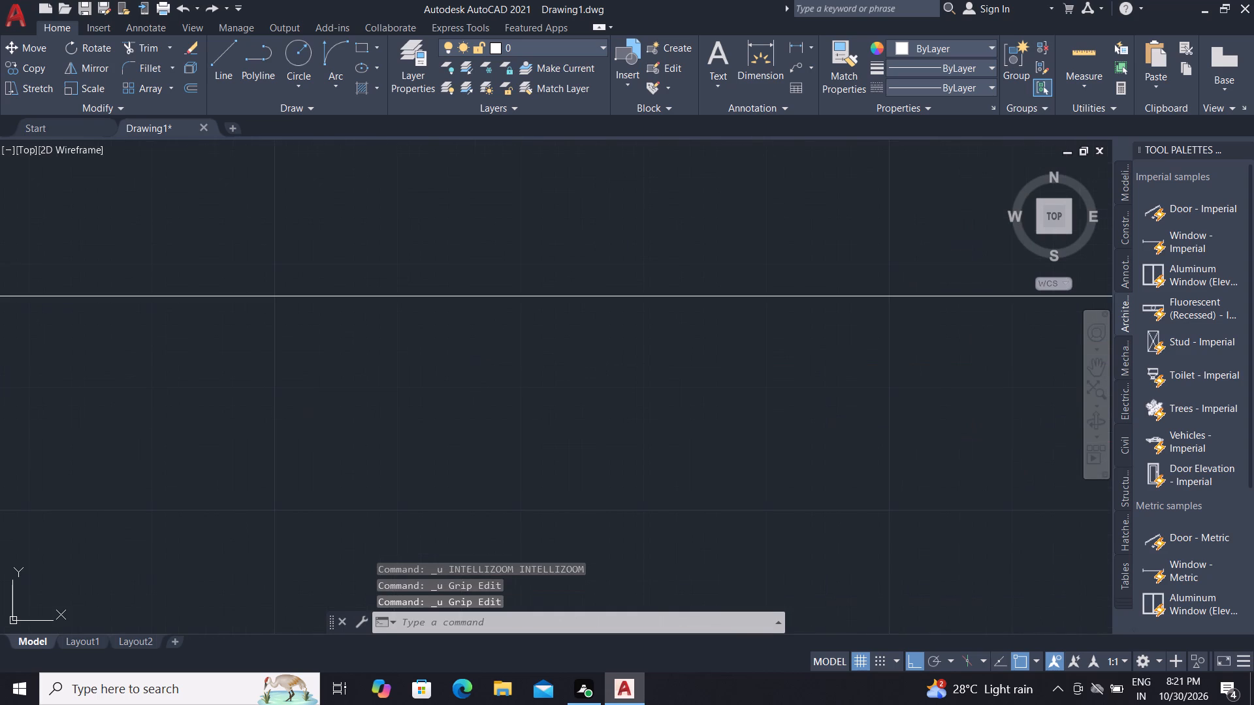
key("ctrl+z")
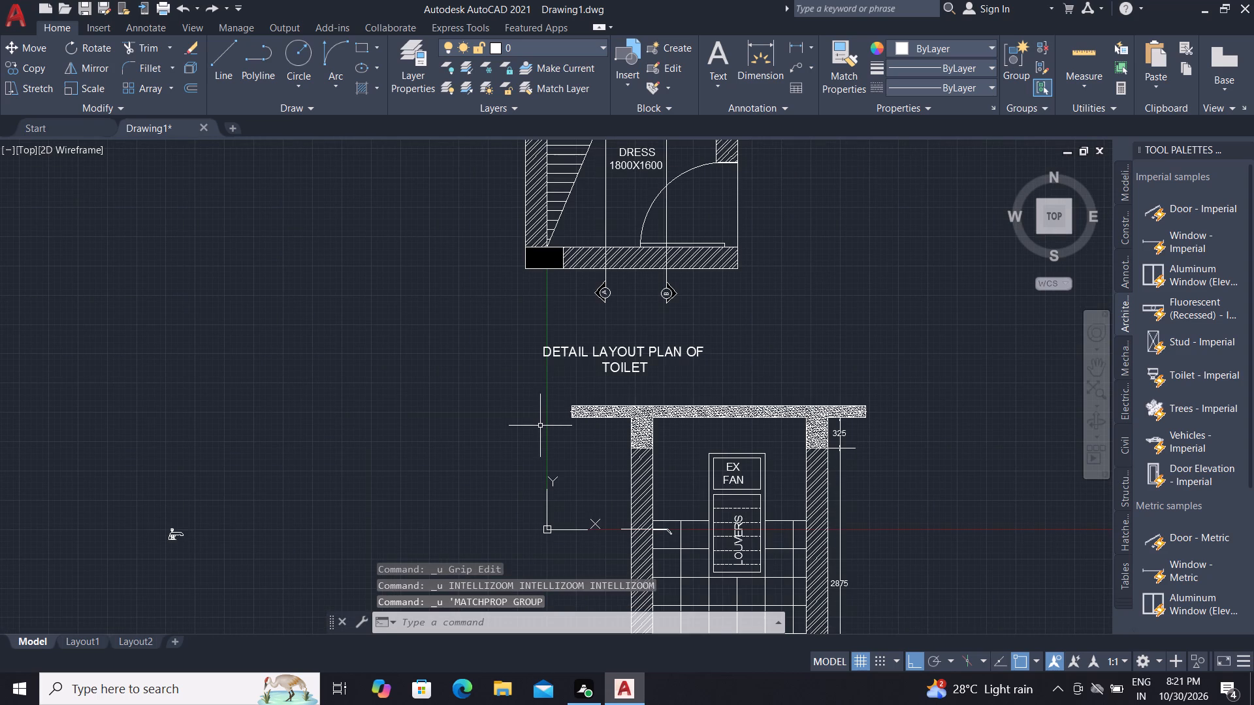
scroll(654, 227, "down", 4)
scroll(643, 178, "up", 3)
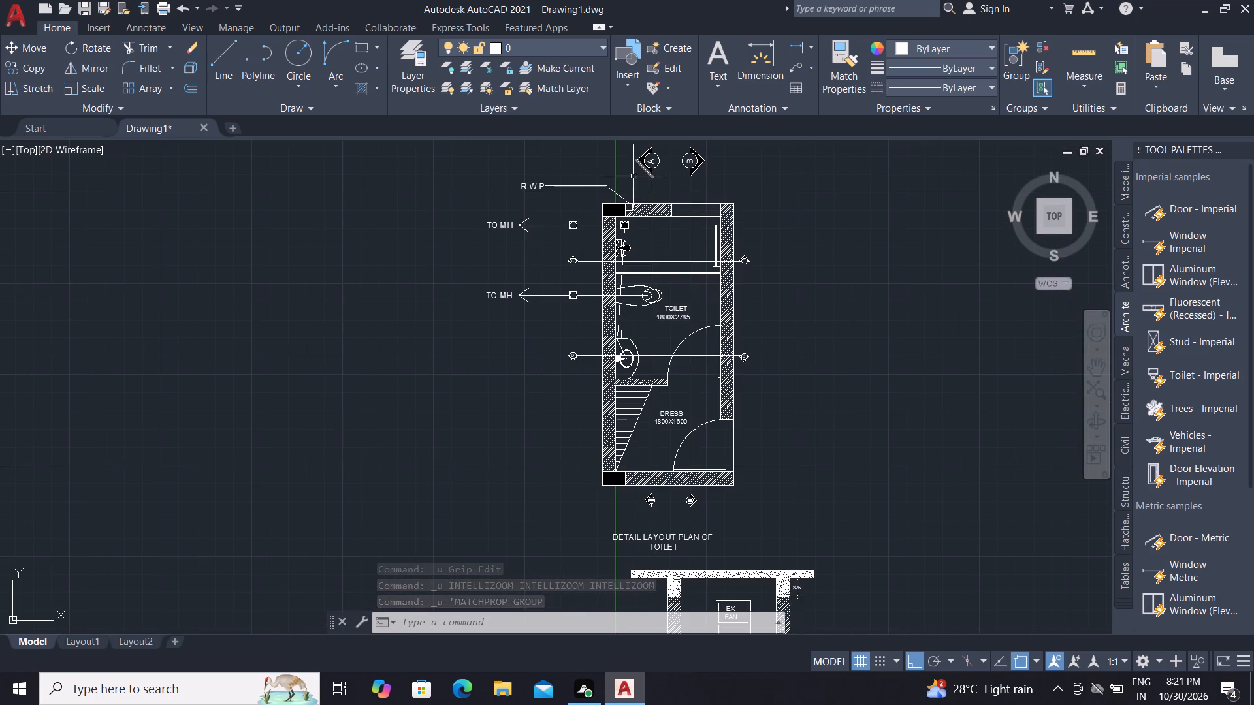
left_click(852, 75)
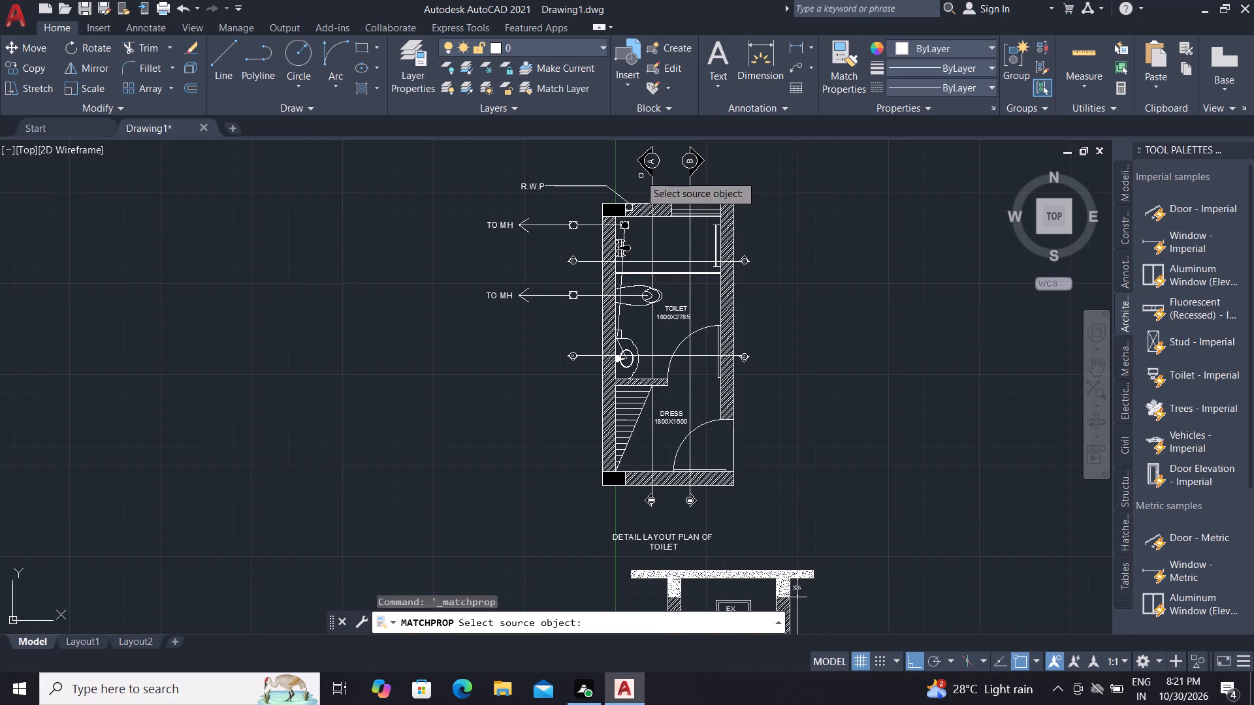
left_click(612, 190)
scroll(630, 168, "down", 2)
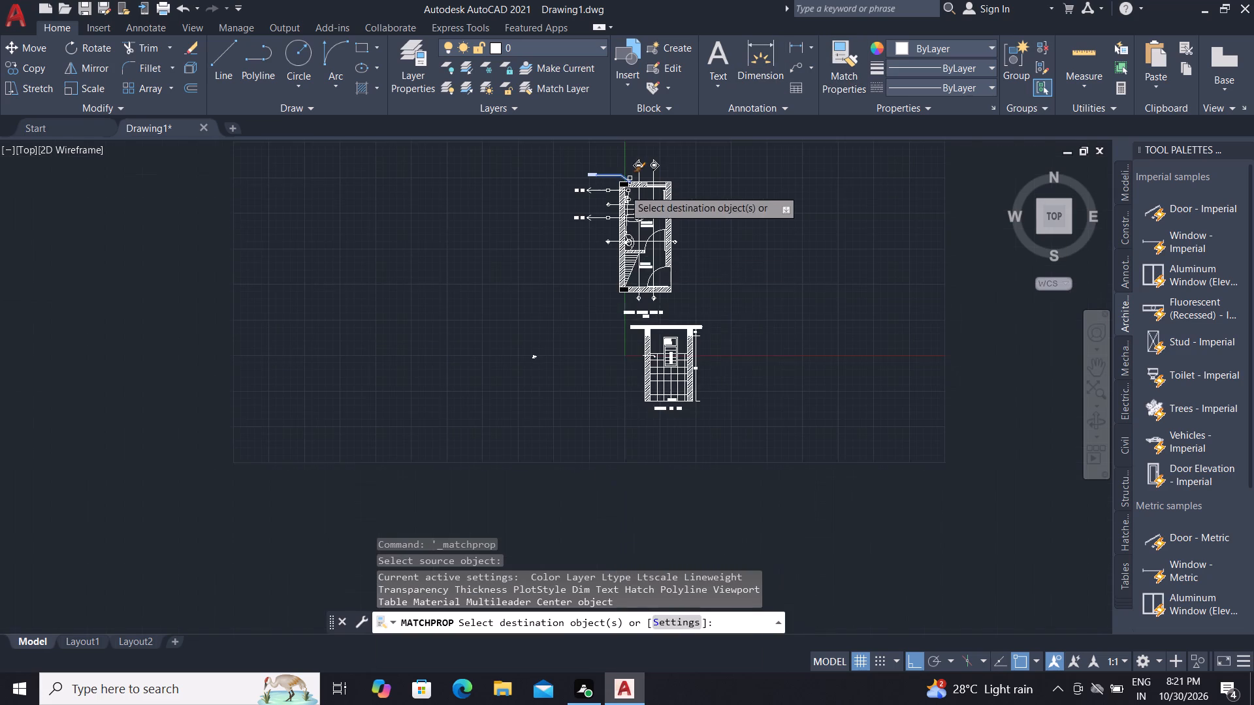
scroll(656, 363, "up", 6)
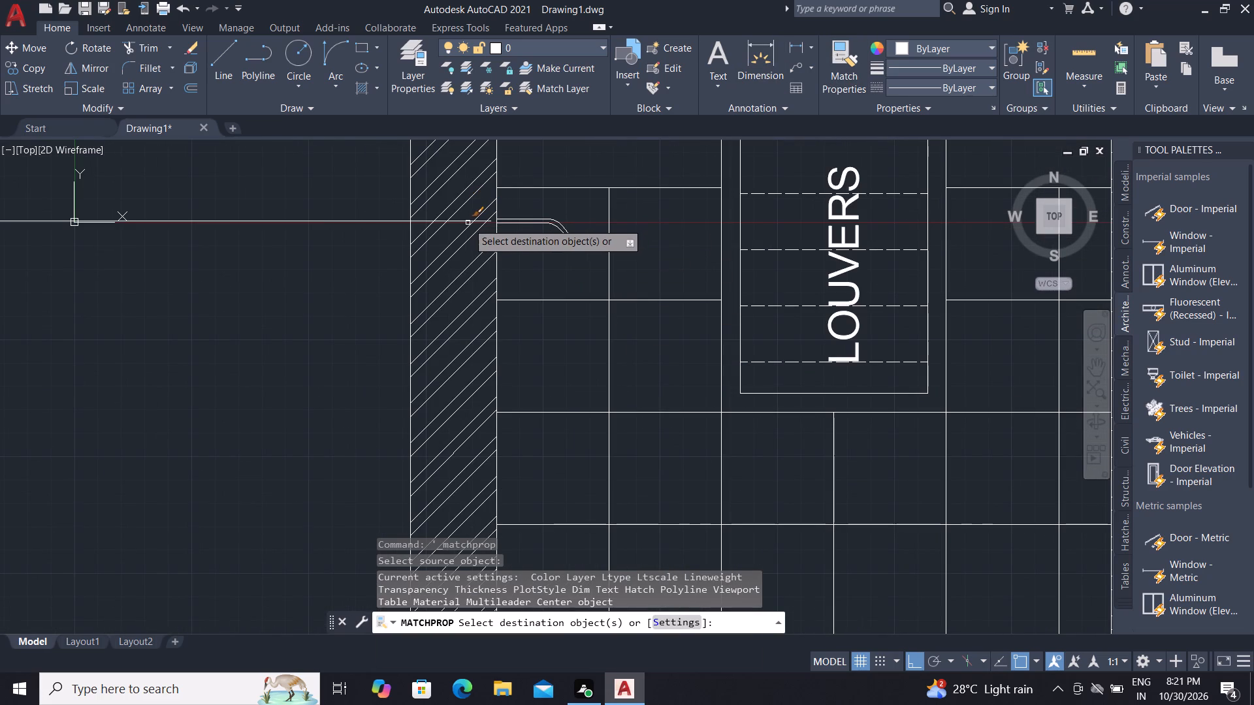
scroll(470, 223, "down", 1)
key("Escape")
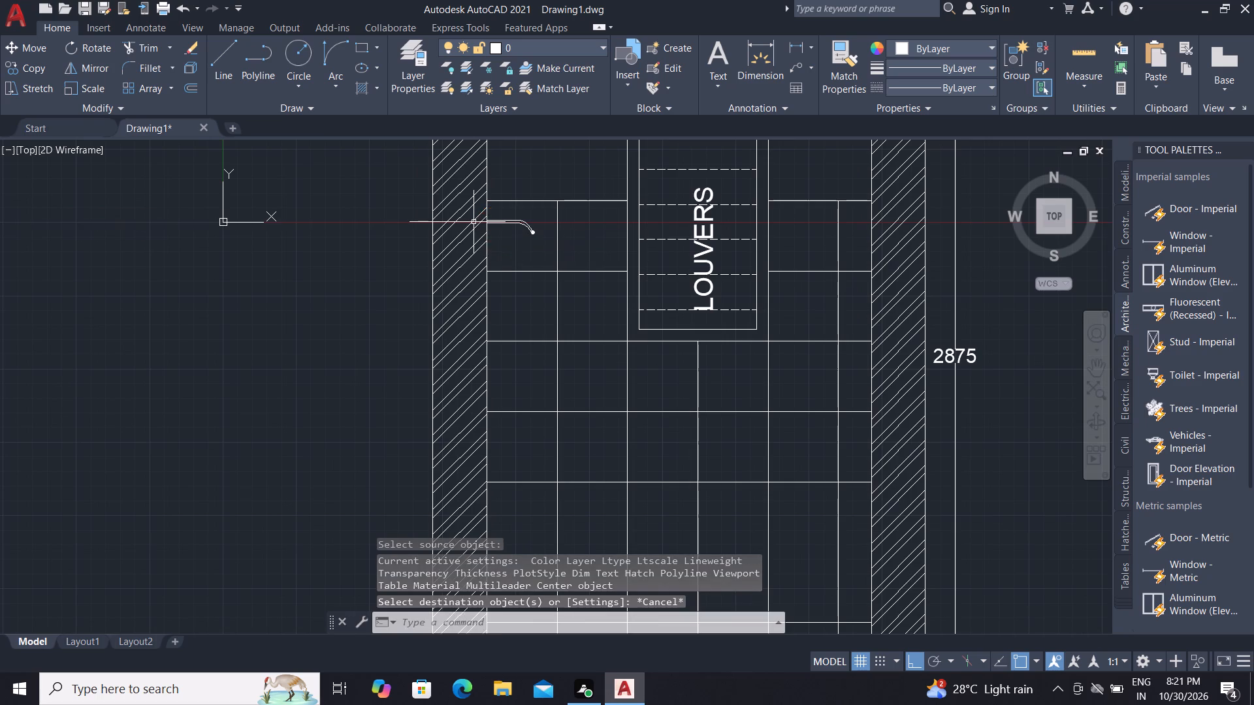
Set the SHOWER multileader's arrowhead size to 50 in its properties.
scroll(474, 222, "up", 3)
scroll(422, 236, "up", 3)
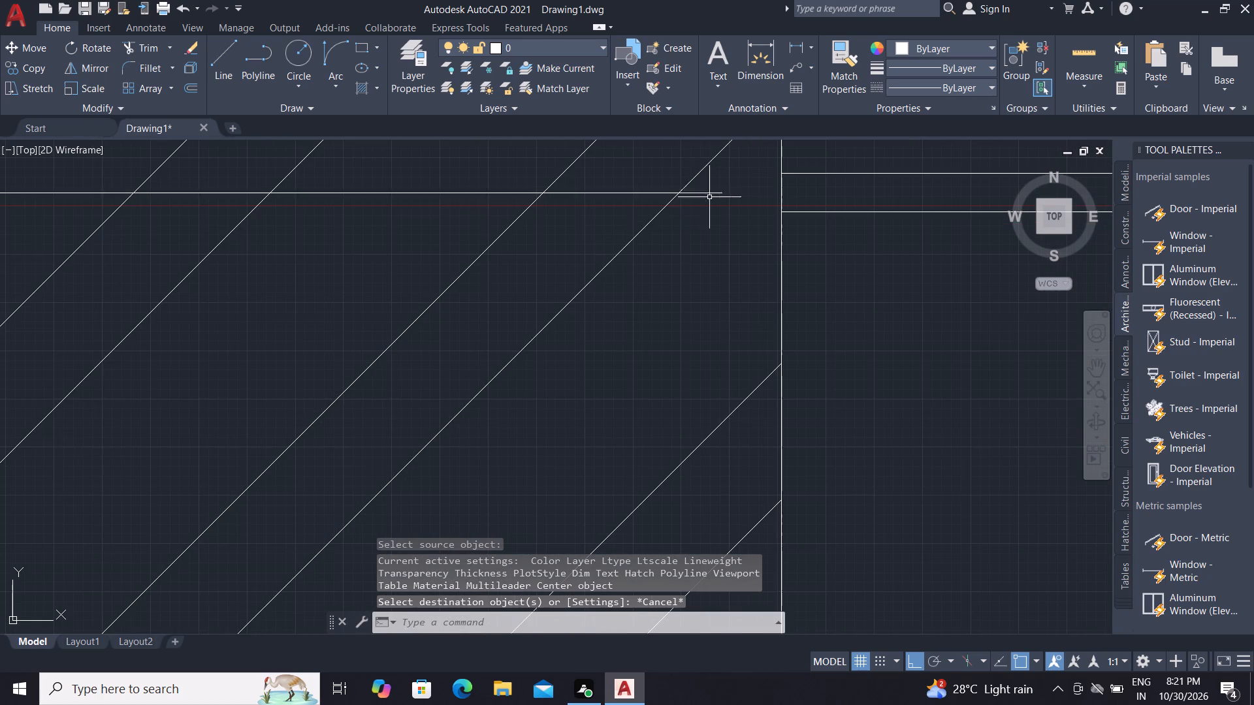
scroll(713, 198, "up", 5)
left_click(727, 168)
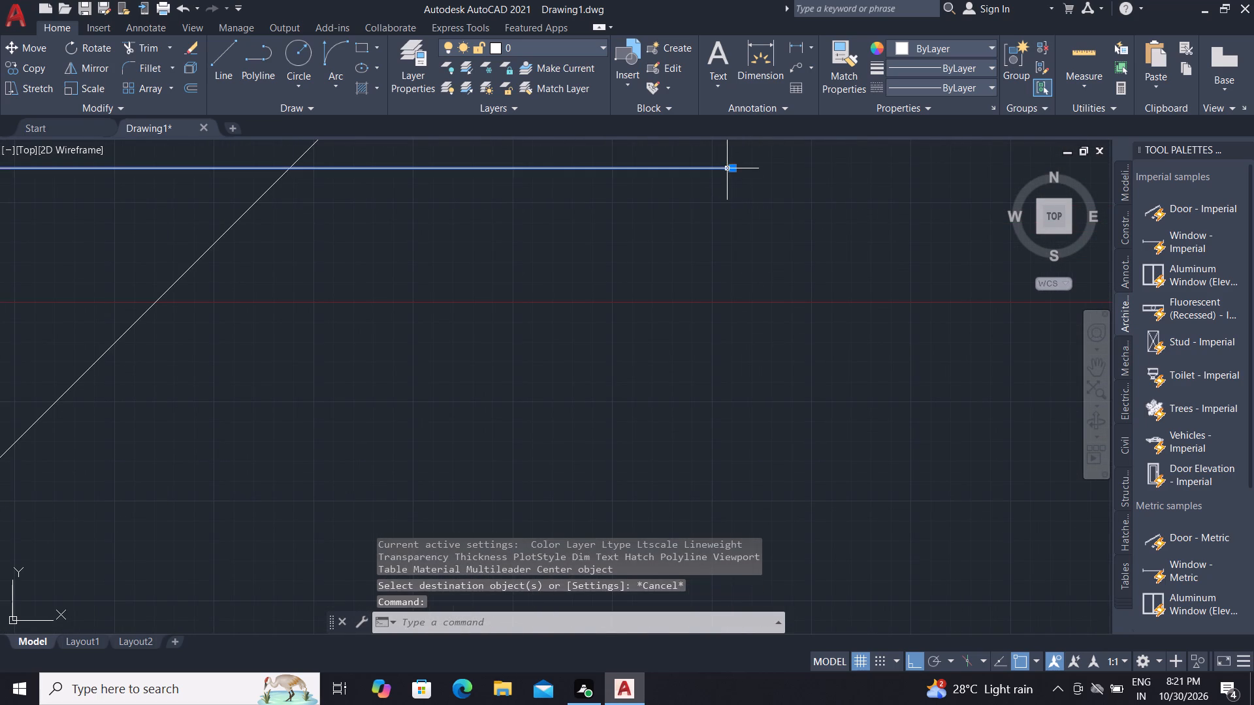
key("r")
key("BackSpace")
type("PR")
key("space")
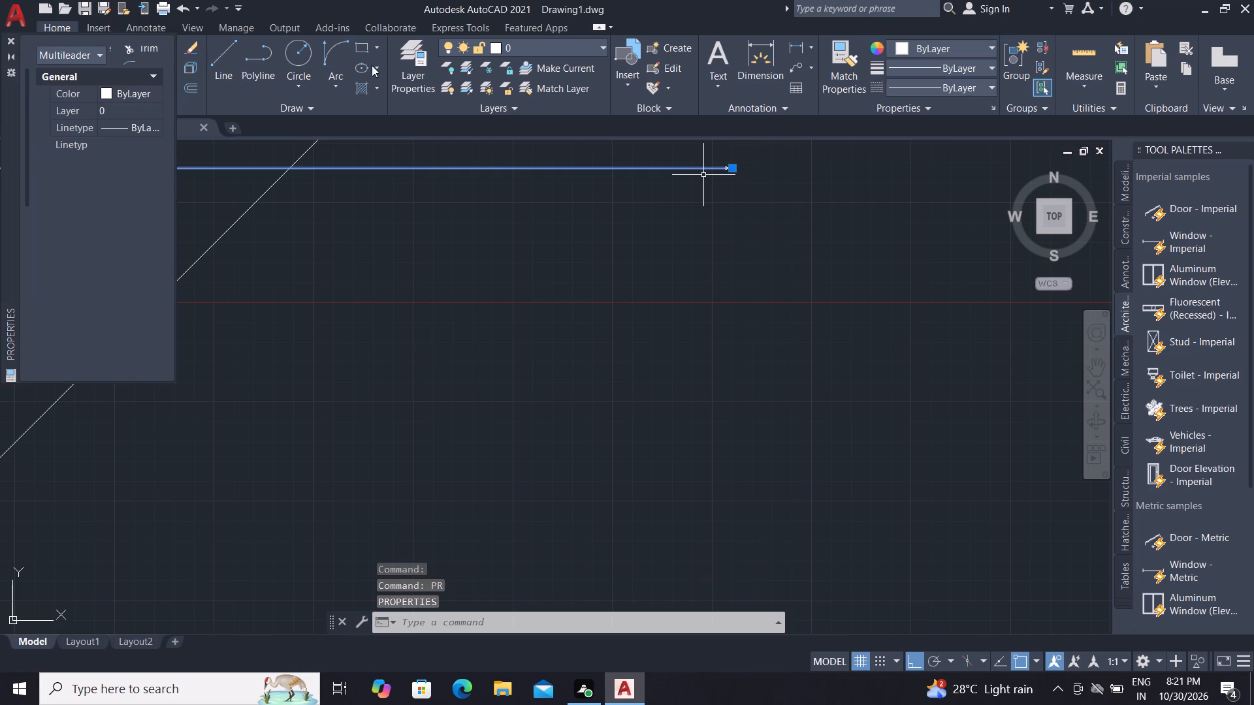
scroll(112, 351, "down", 1)
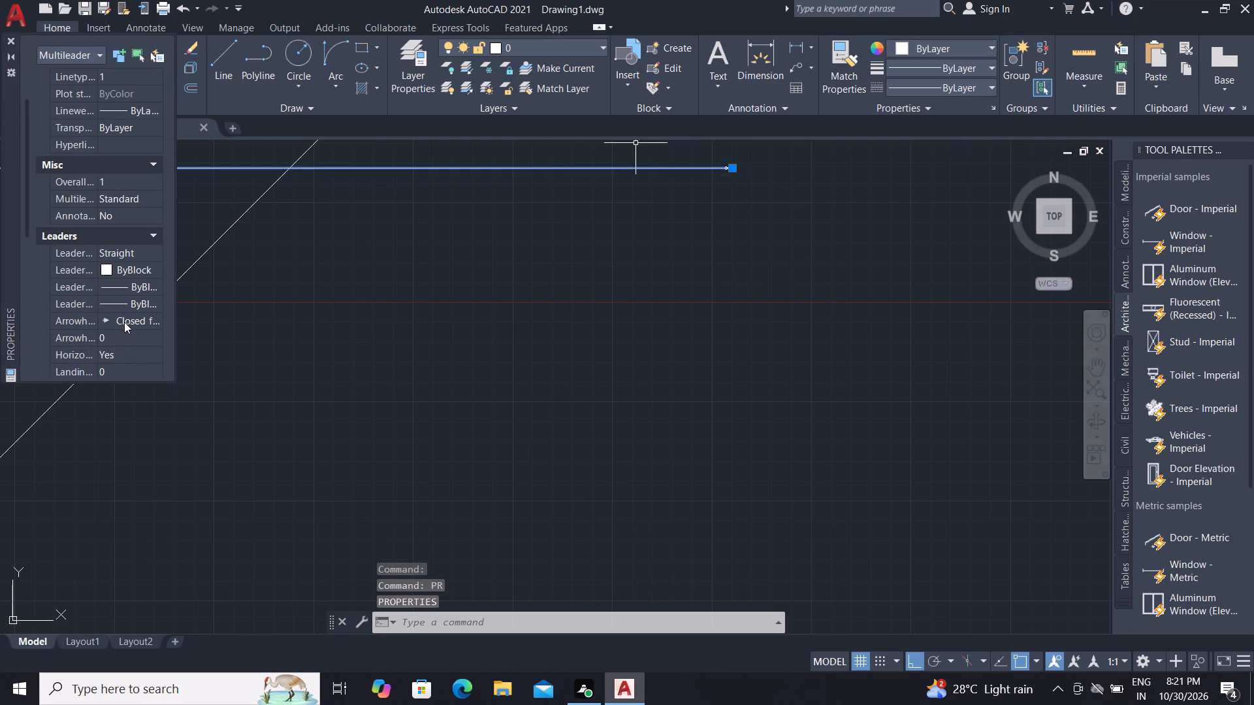
left_click(125, 327)
left_click(127, 339)
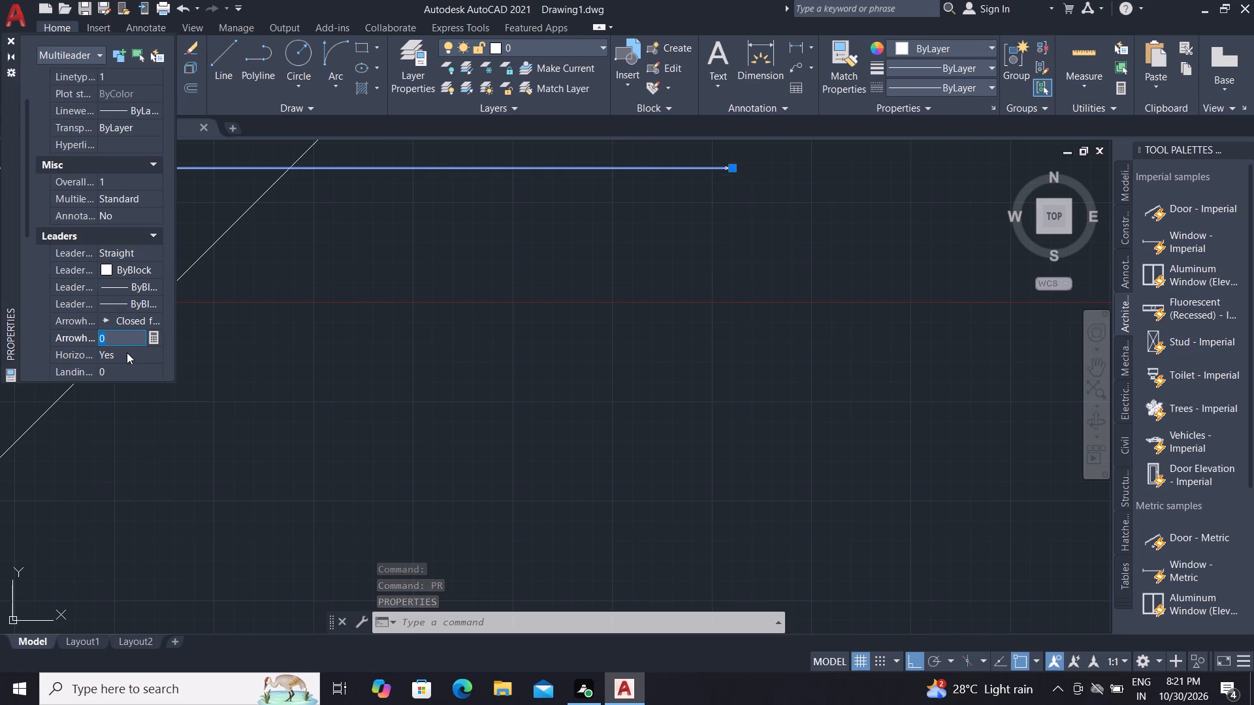
key("BackSpace")
type("50")
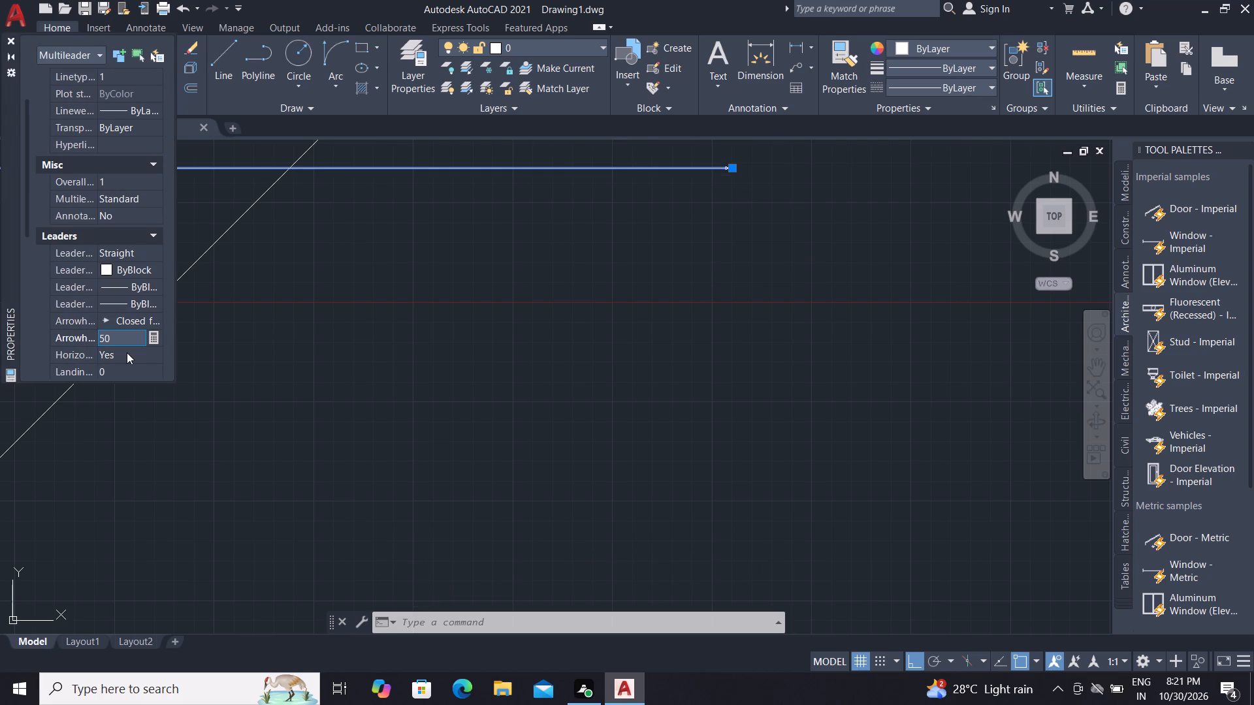
key("Return")
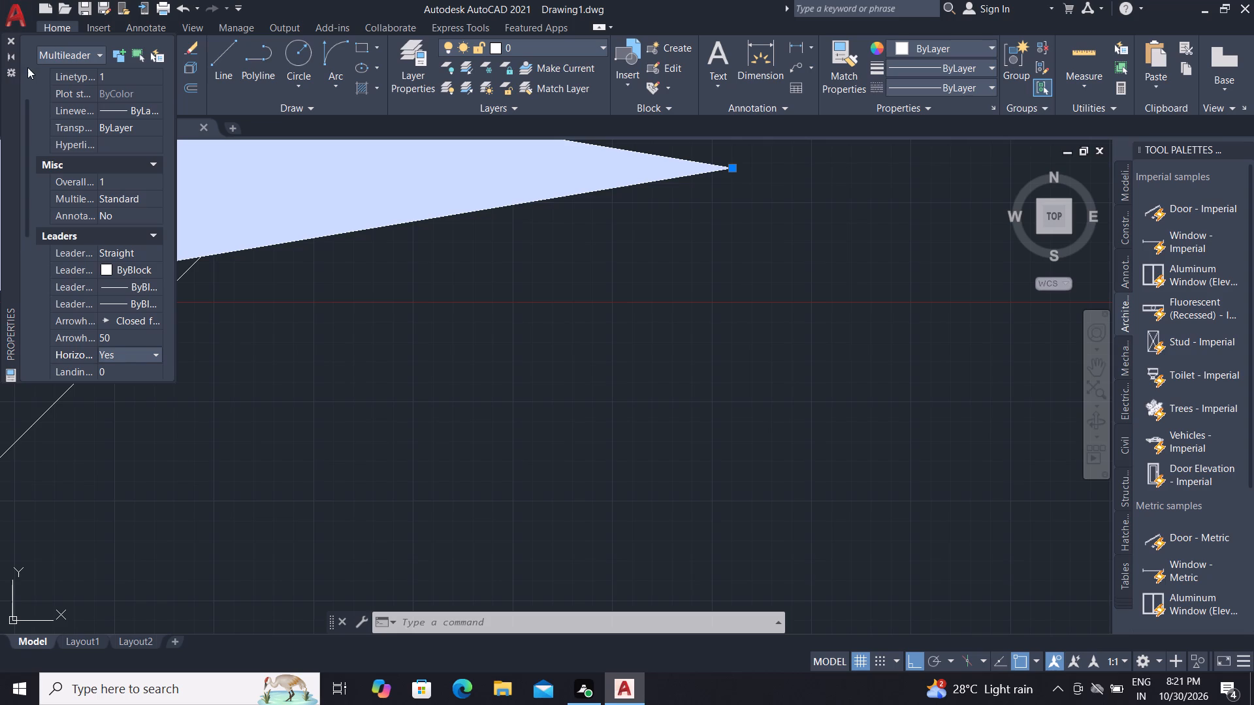
left_click(7, 41)
scroll(330, 331, "down", 3)
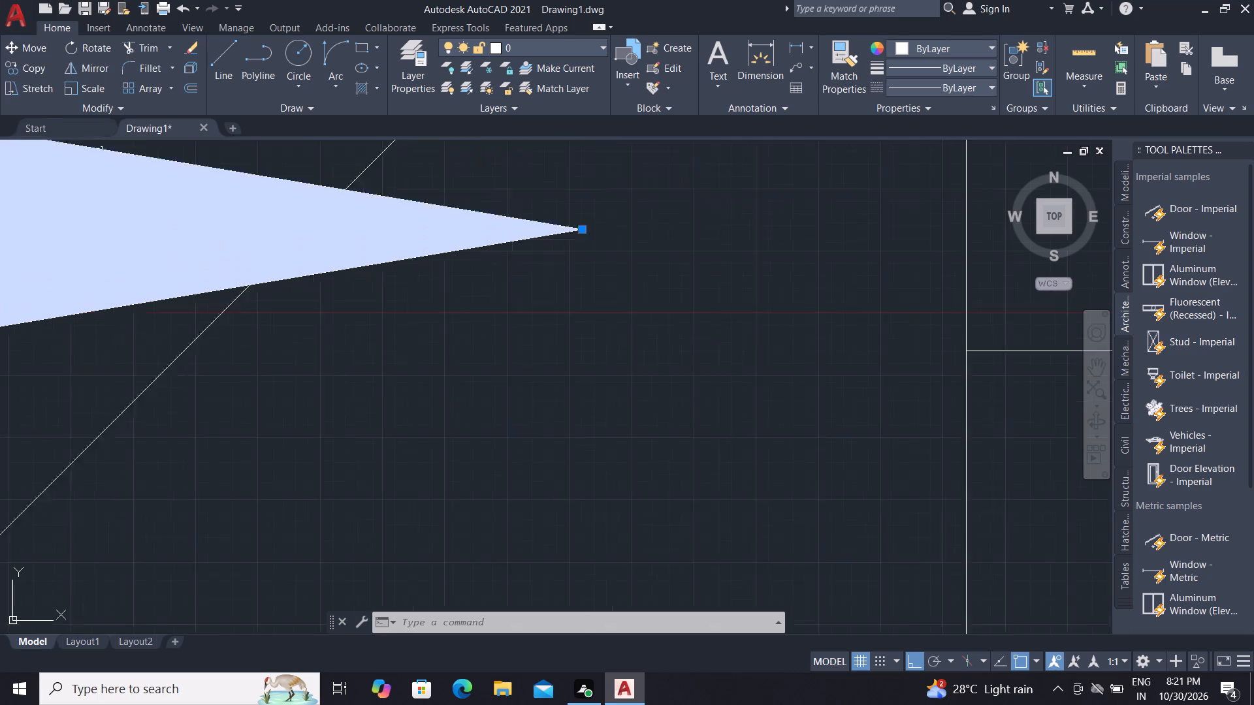
scroll(358, 376, "down", 4)
key("Escape")
Stretch the SHOWER leader's landing end horizontally closer to the hatched left wall, keeping the text outside the wall.
scroll(366, 383, "down", 2)
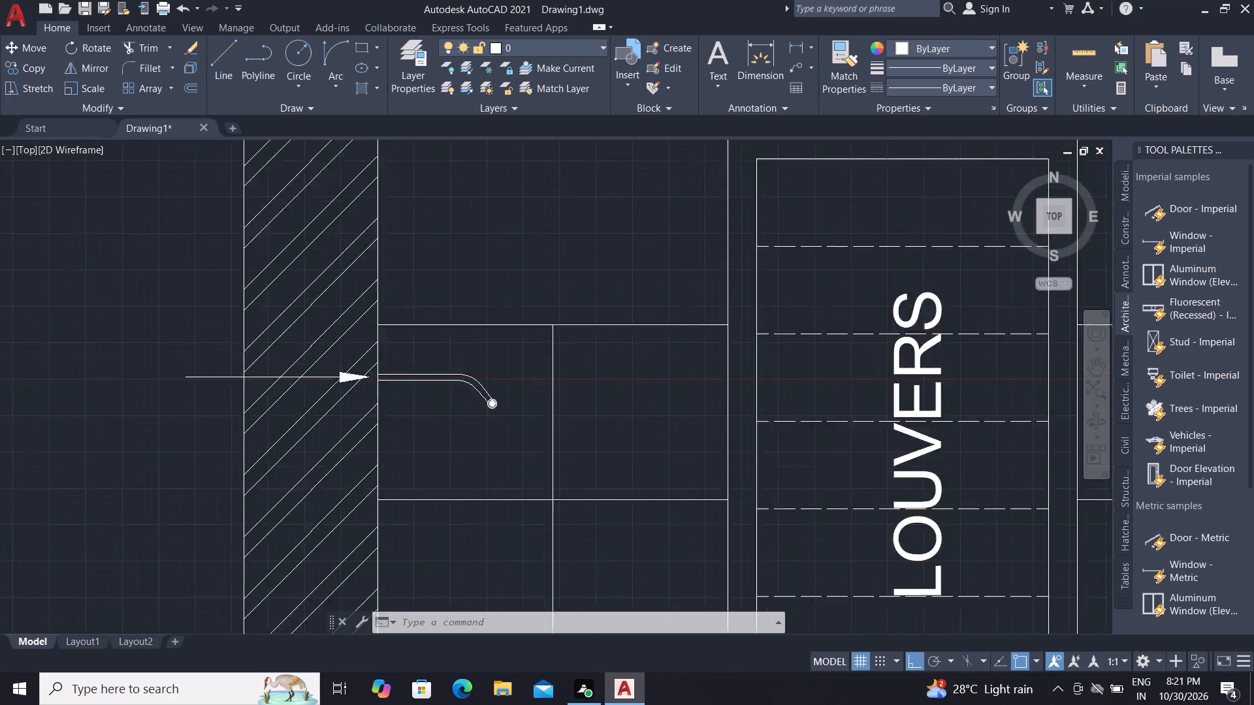
scroll(366, 383, "down", 2)
scroll(276, 384, "up", 3)
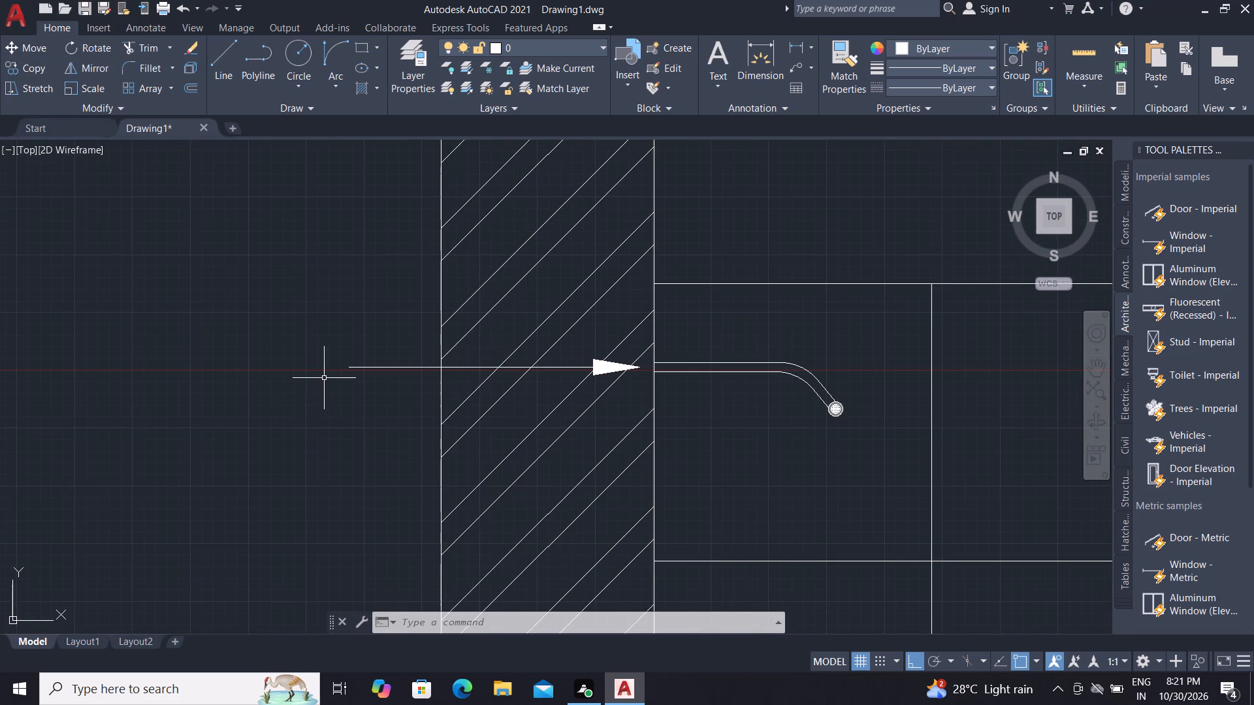
scroll(329, 375, "up", 6)
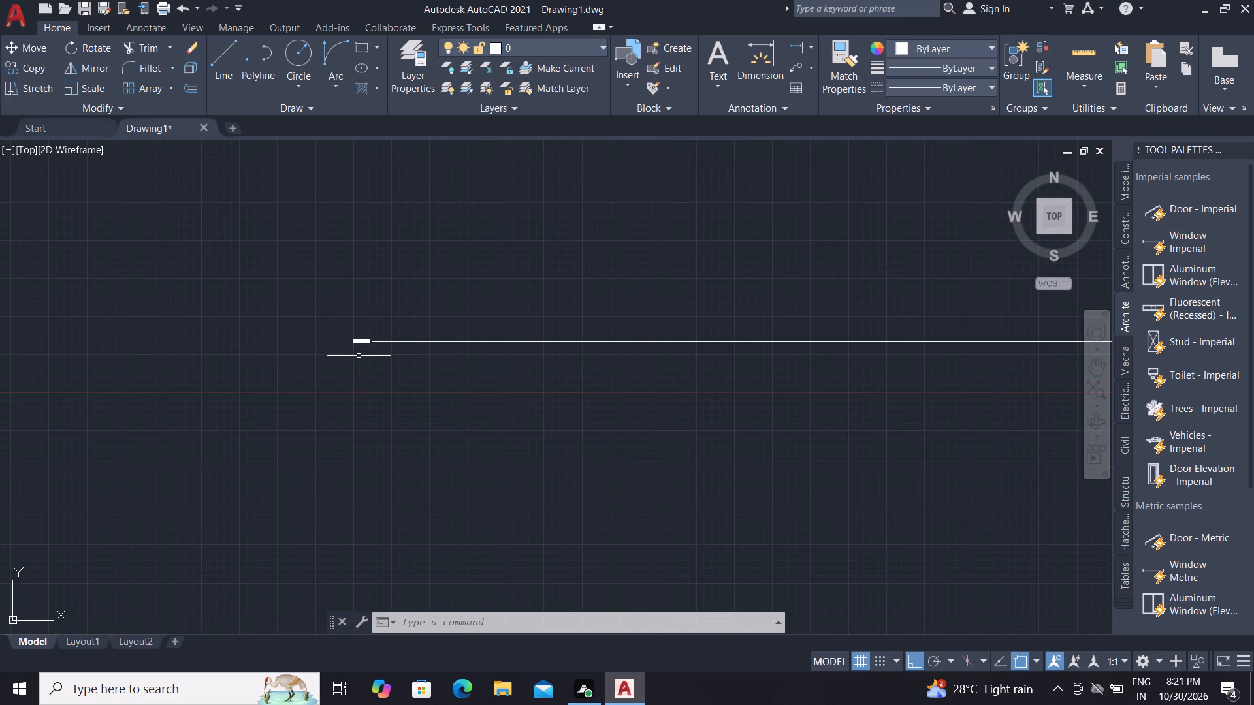
scroll(359, 350, "up", 3)
left_click(383, 317)
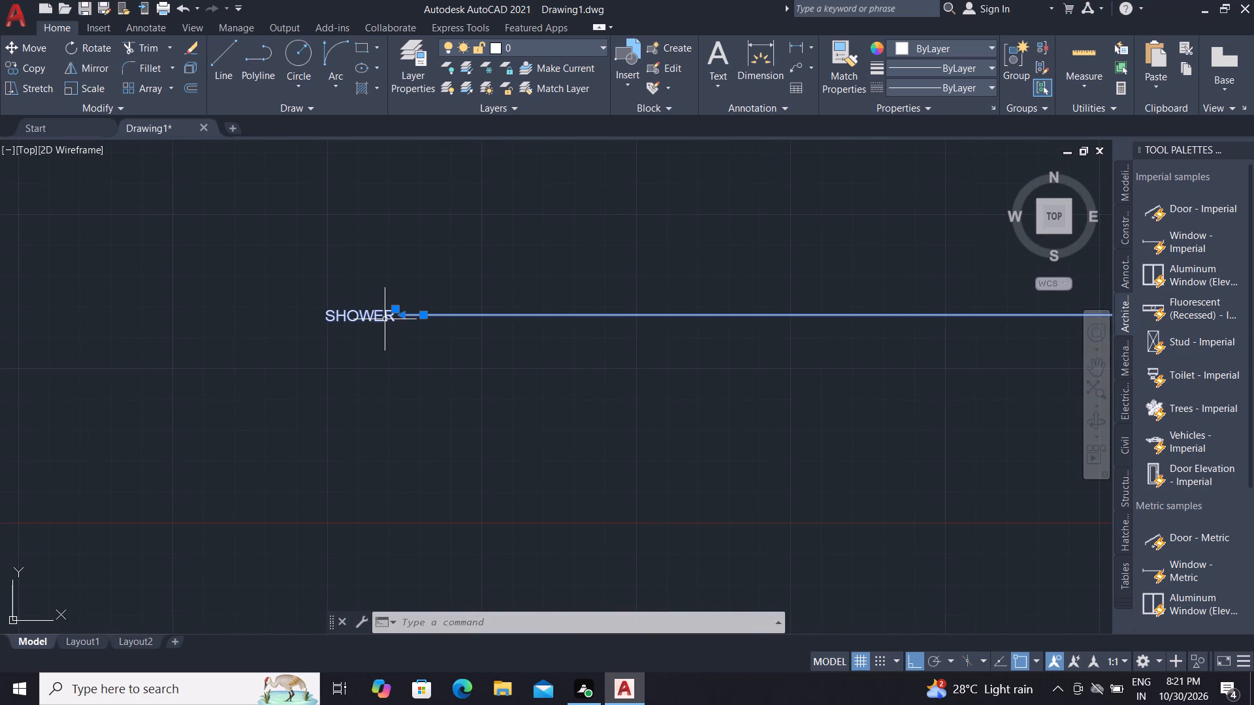
left_click(419, 316)
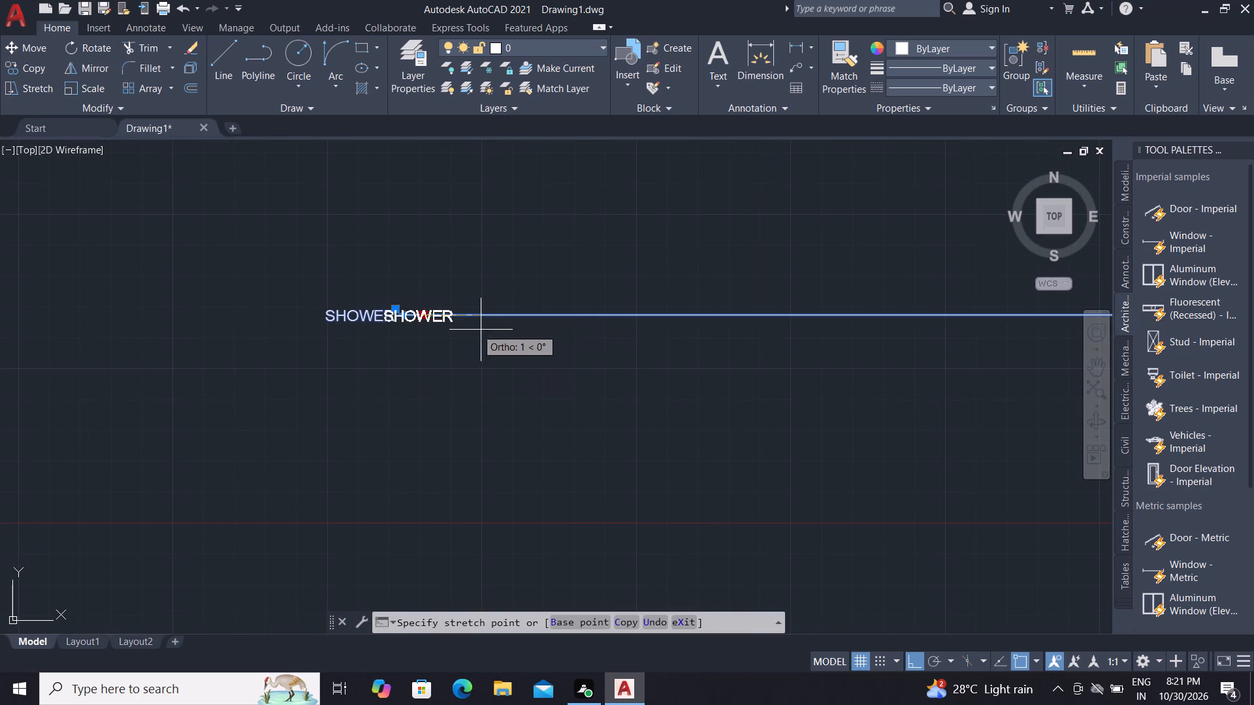
scroll(500, 339, "down", 6)
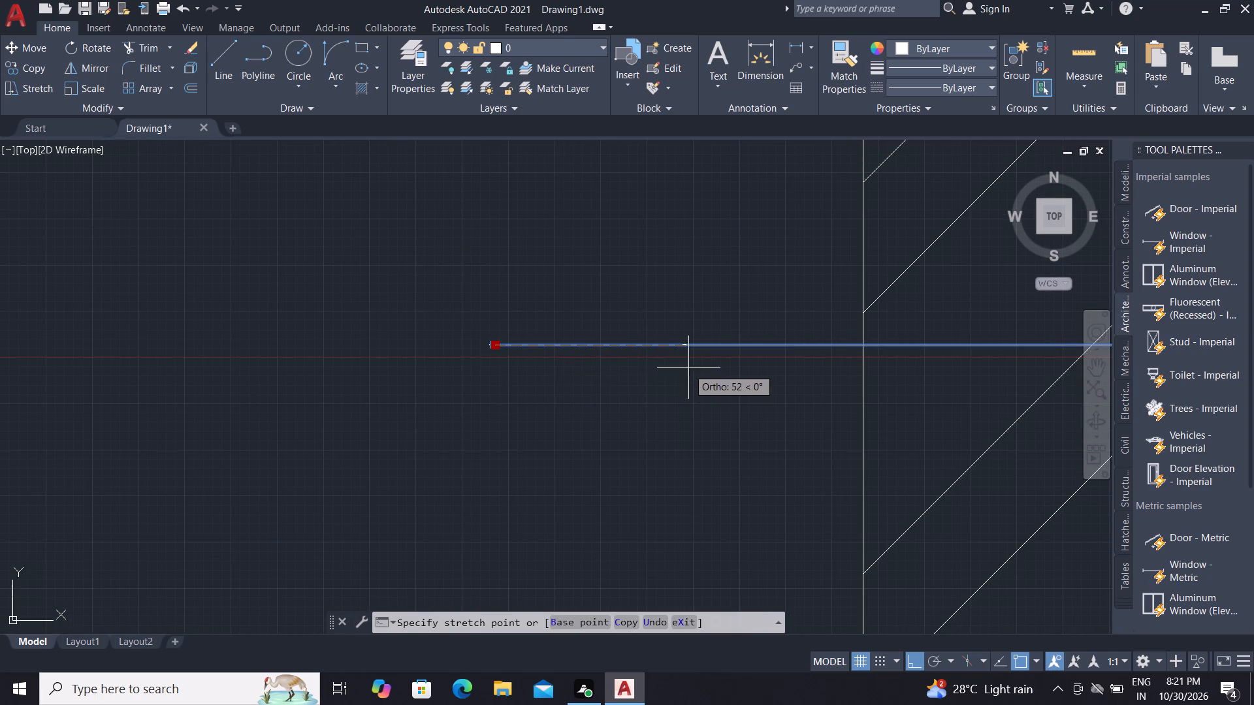
left_click(635, 336)
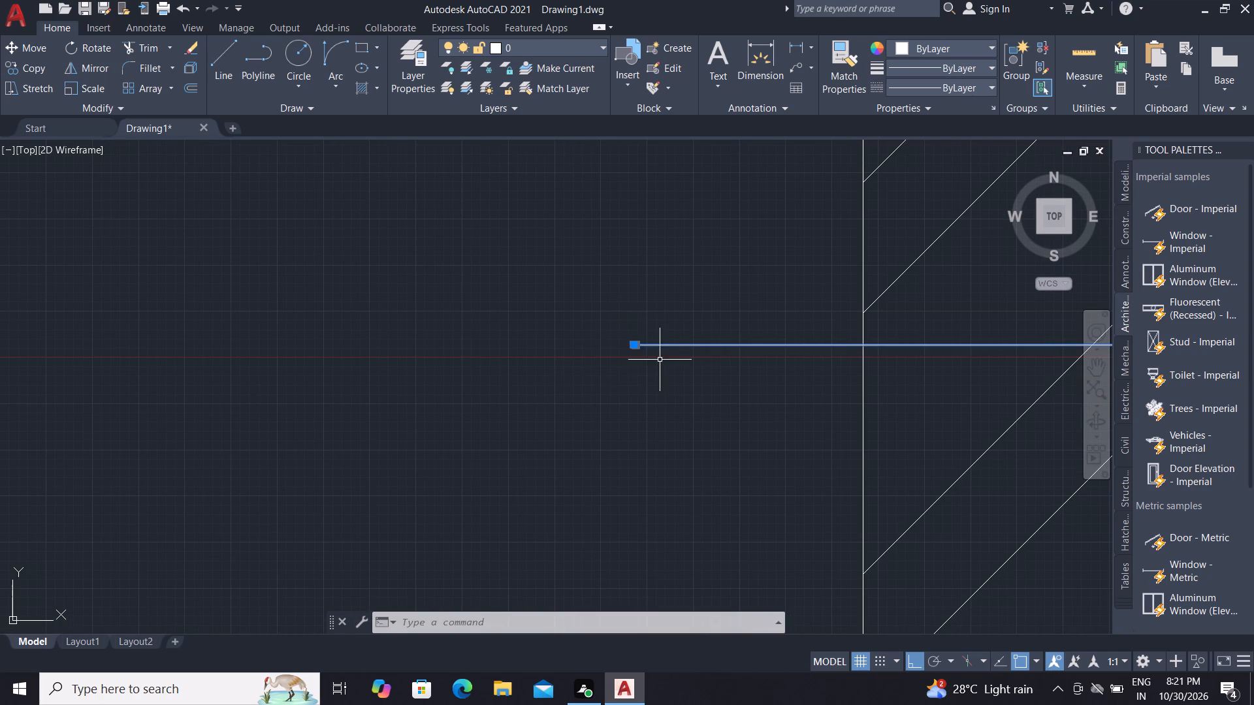
Stretch the SHOWER leader's landing end horizontally even closer to the hatched left wall, keeping it just outside the wall face.
scroll(652, 352, "up", 3)
scroll(597, 320, "up", 3)
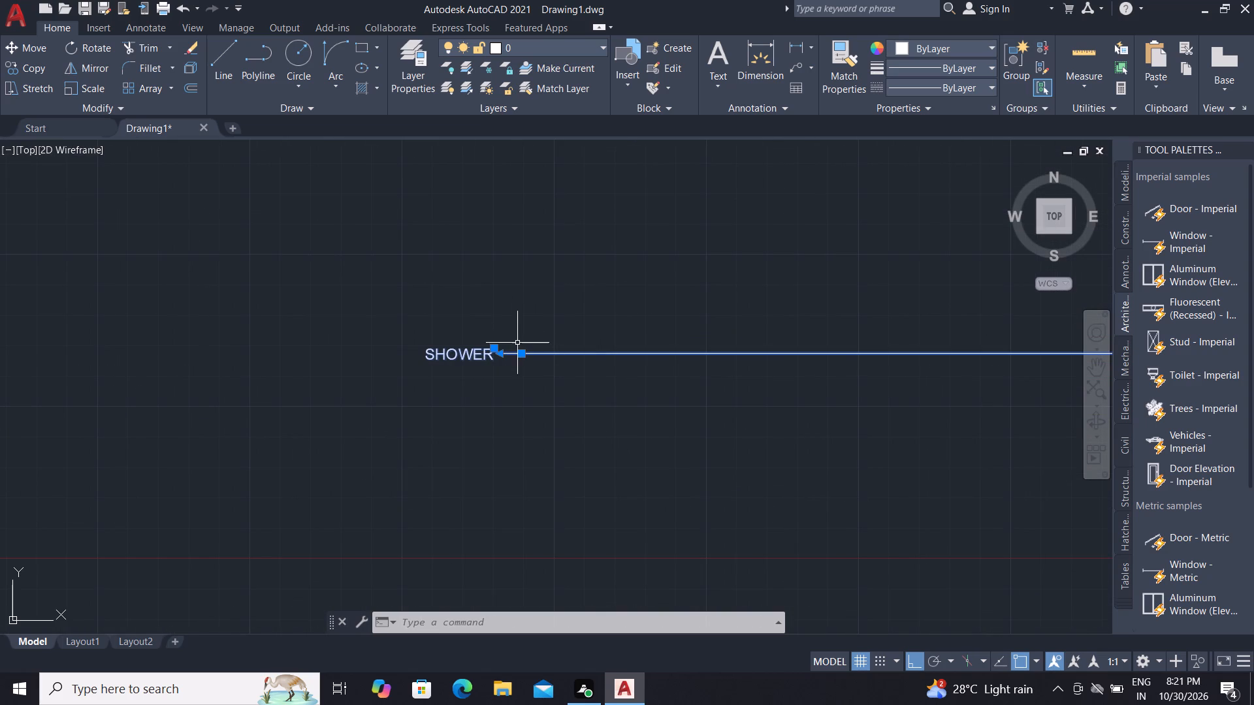
left_click(522, 354)
scroll(606, 364, "down", 5)
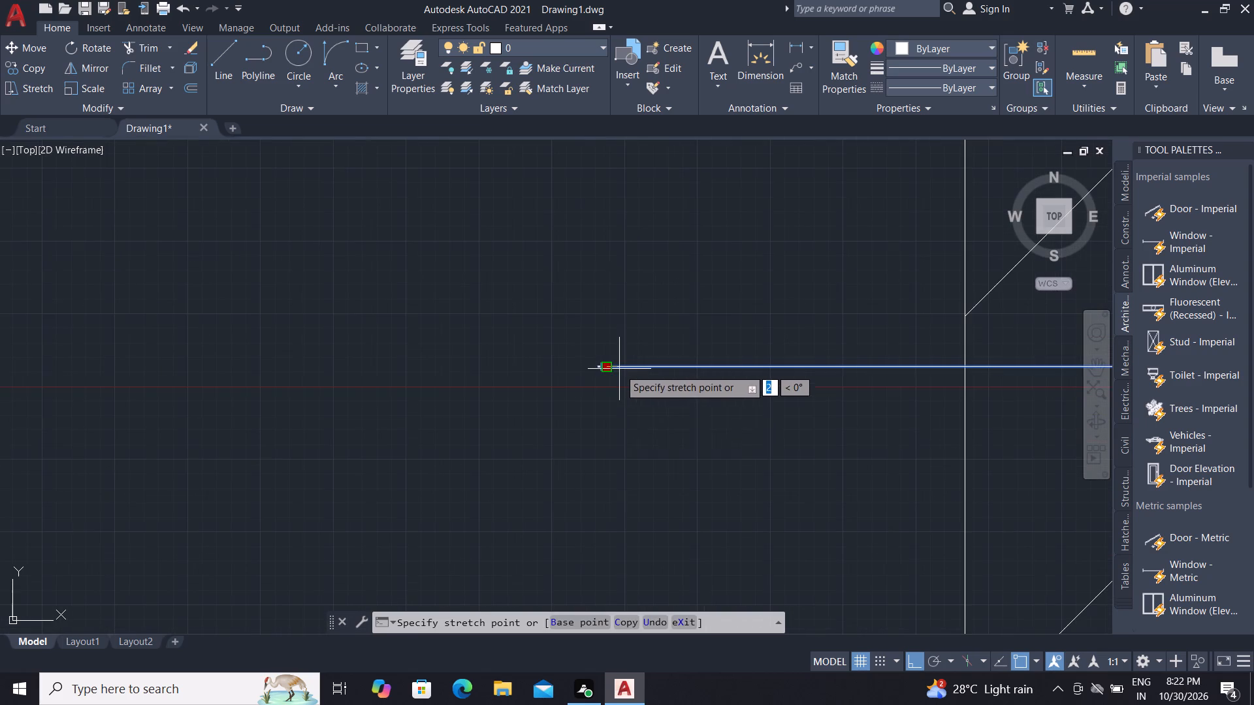
left_click(718, 379)
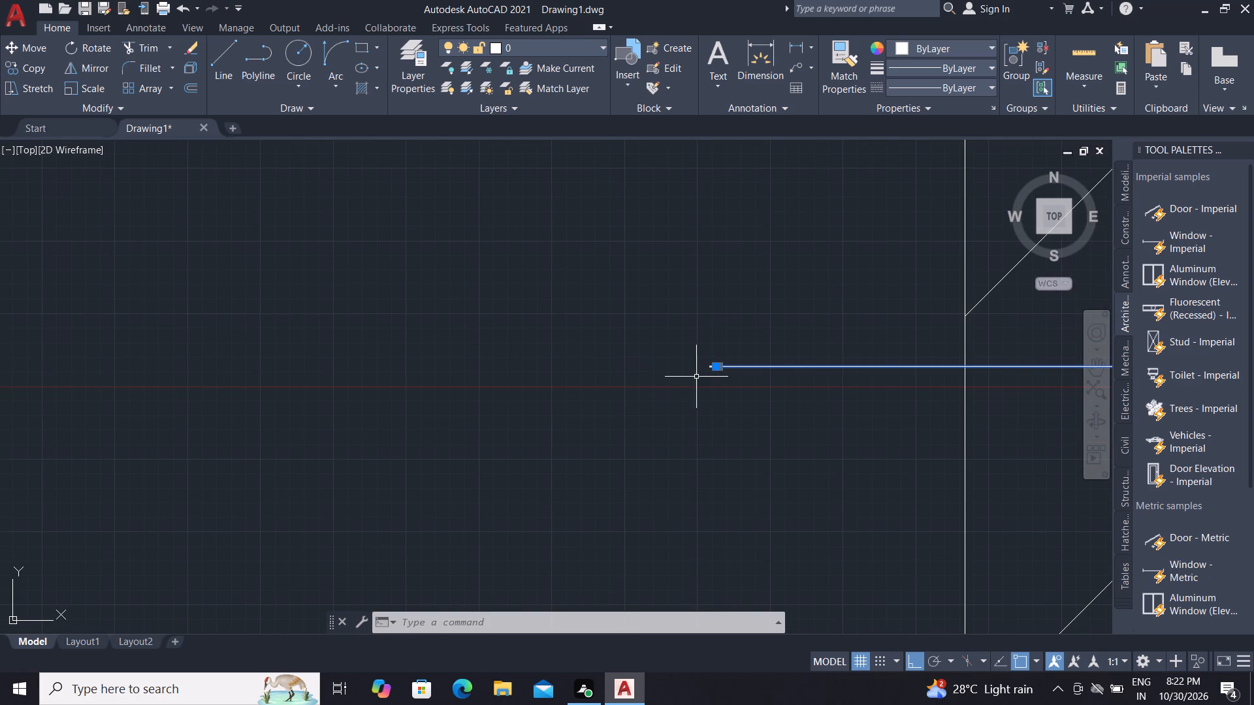
scroll(670, 384, "down", 1)
scroll(587, 356, "down", 6)
scroll(601, 356, "up", 3)
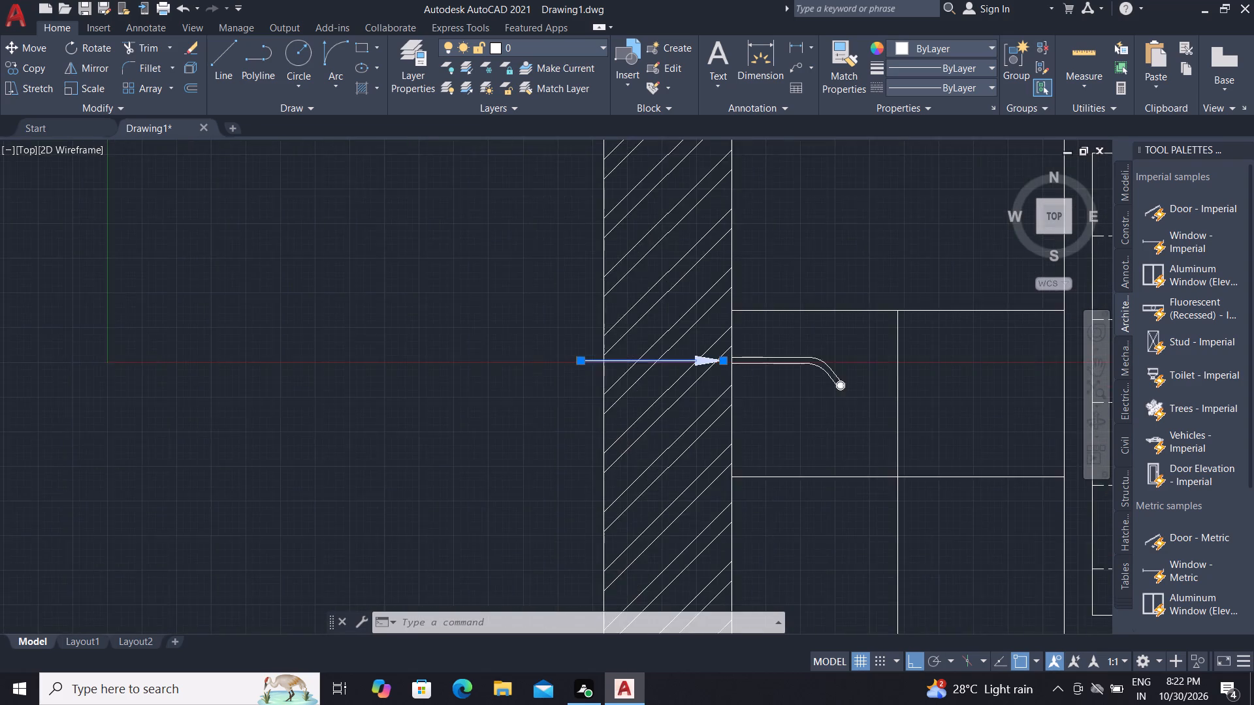
Set the SHOWER multileader's text height to 80 in its properties and deselect it.
scroll(598, 360, "up", 3)
scroll(529, 360, "up", 4)
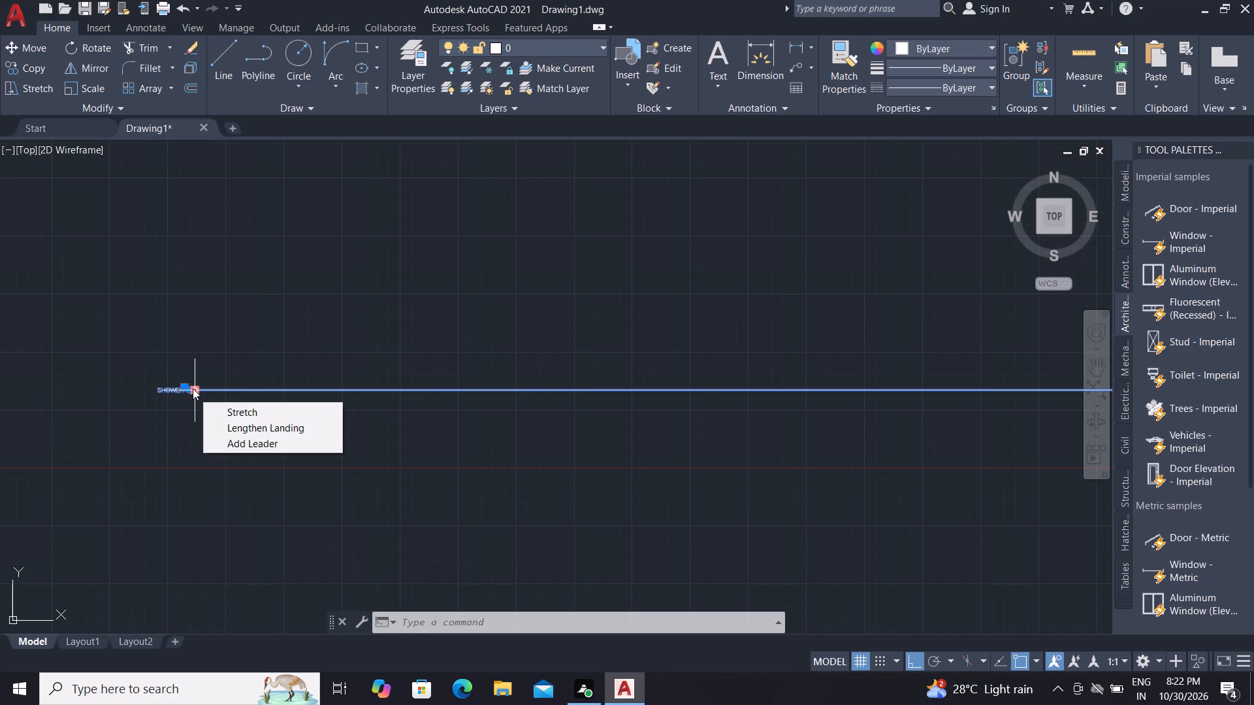
type("PR")
key("space")
type("PR")
key("space")
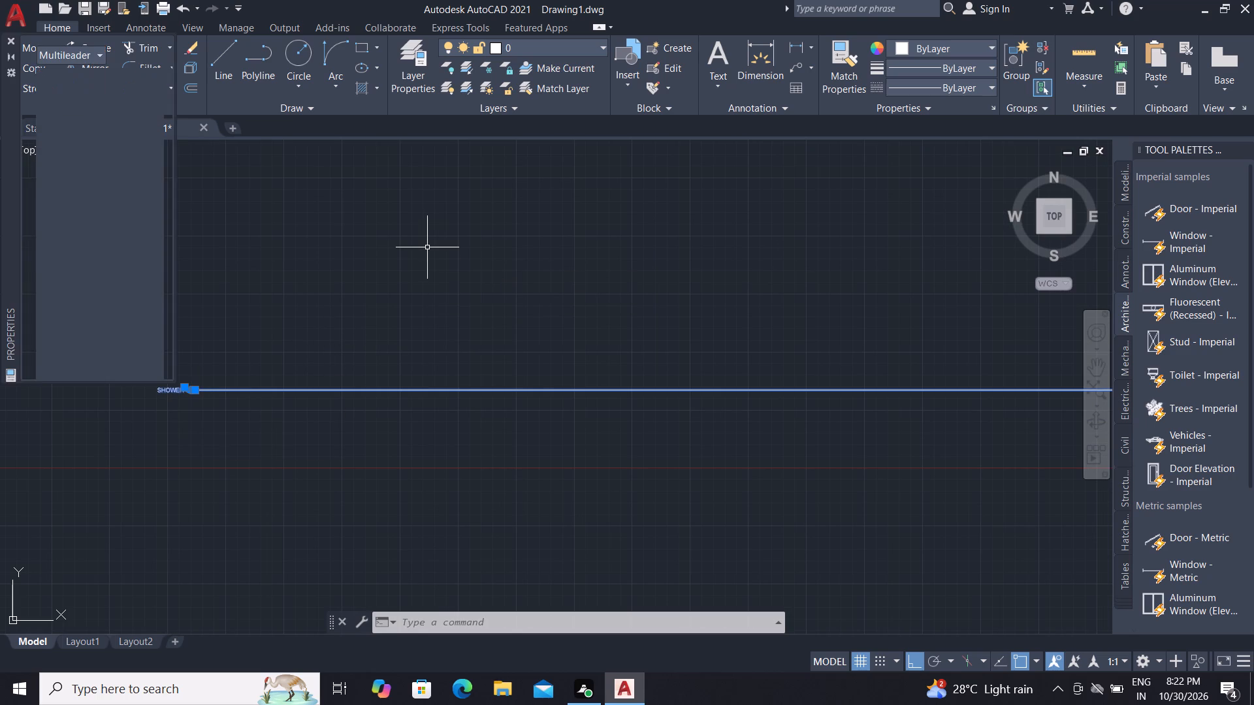
scroll(84, 337, "down", 2)
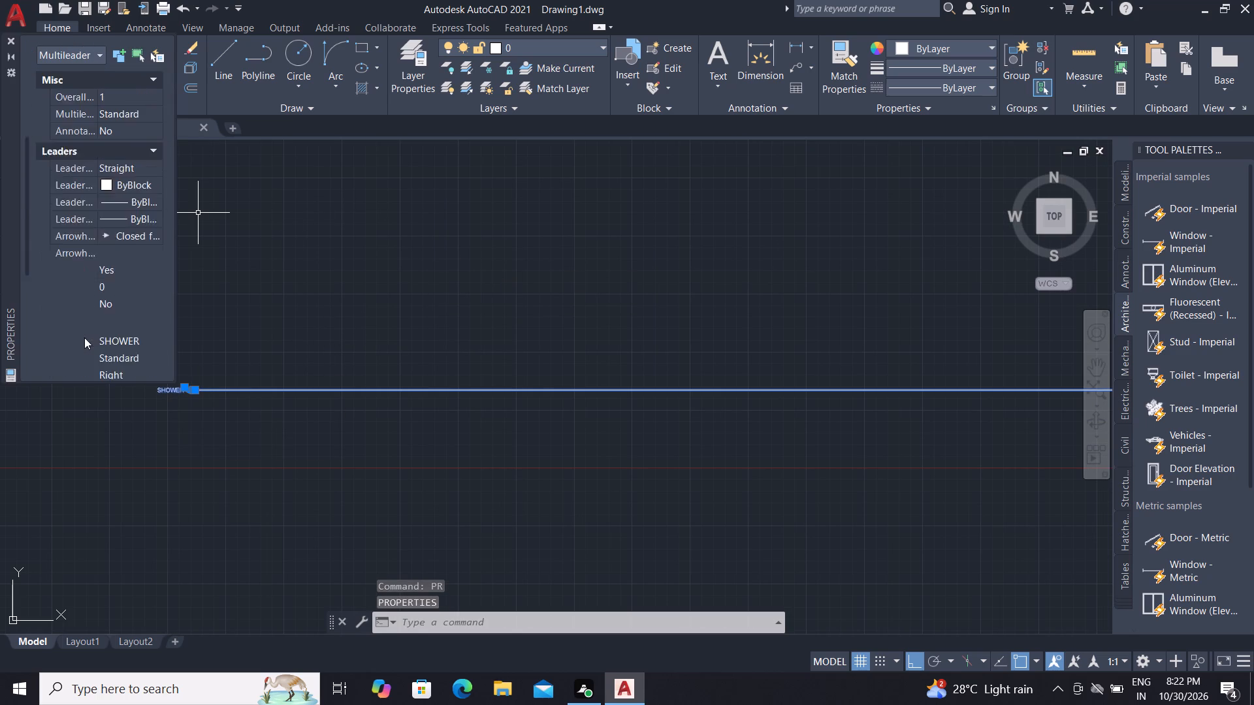
scroll(84, 337, "down", 2)
left_click(117, 268)
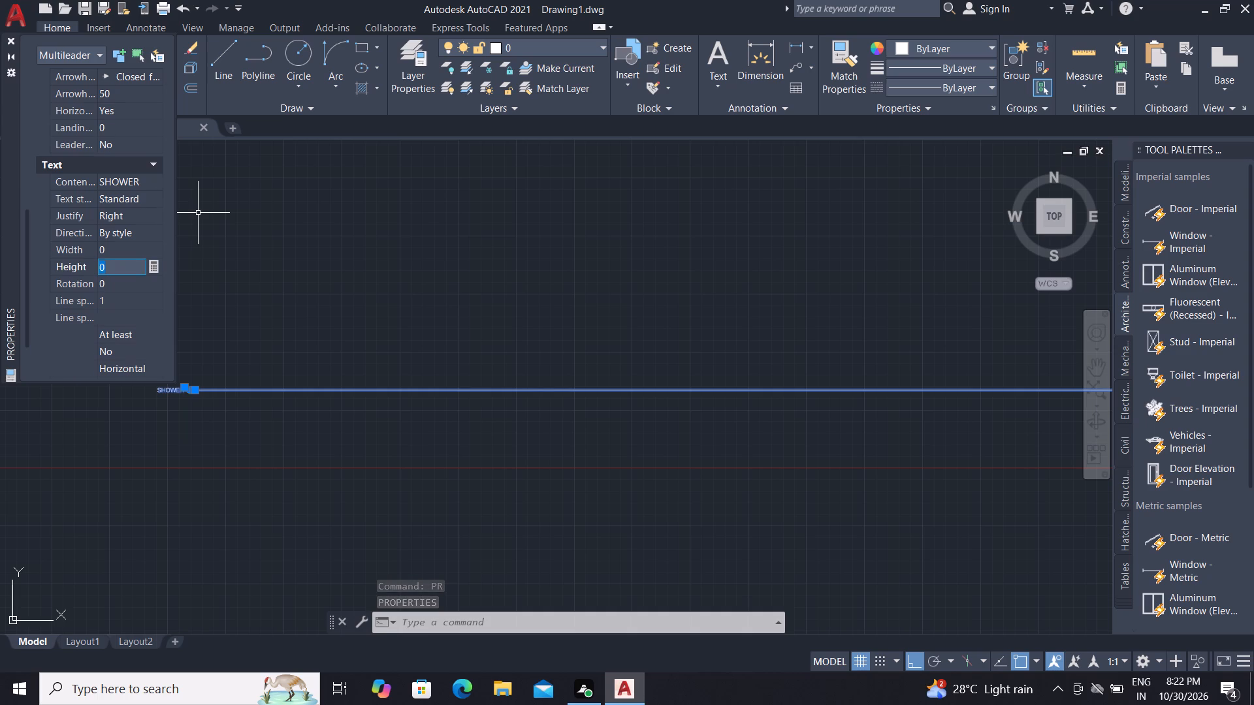
key("BackSpace")
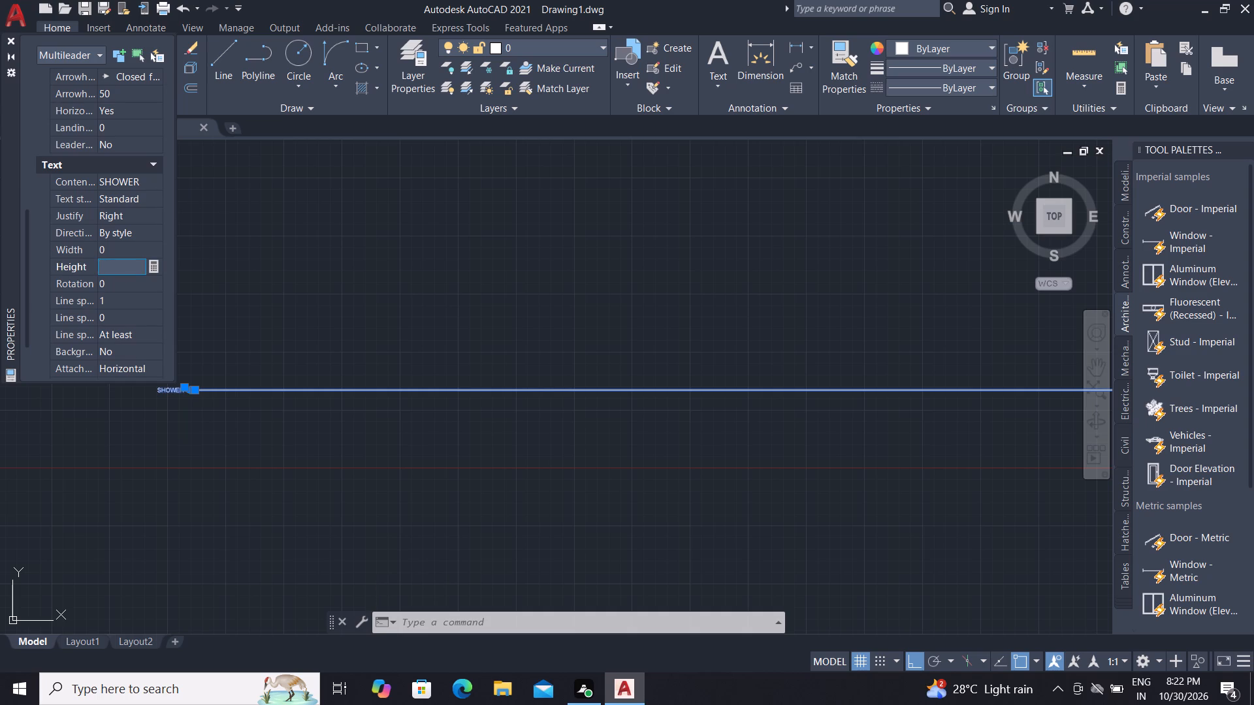
type("80")
key("Return")
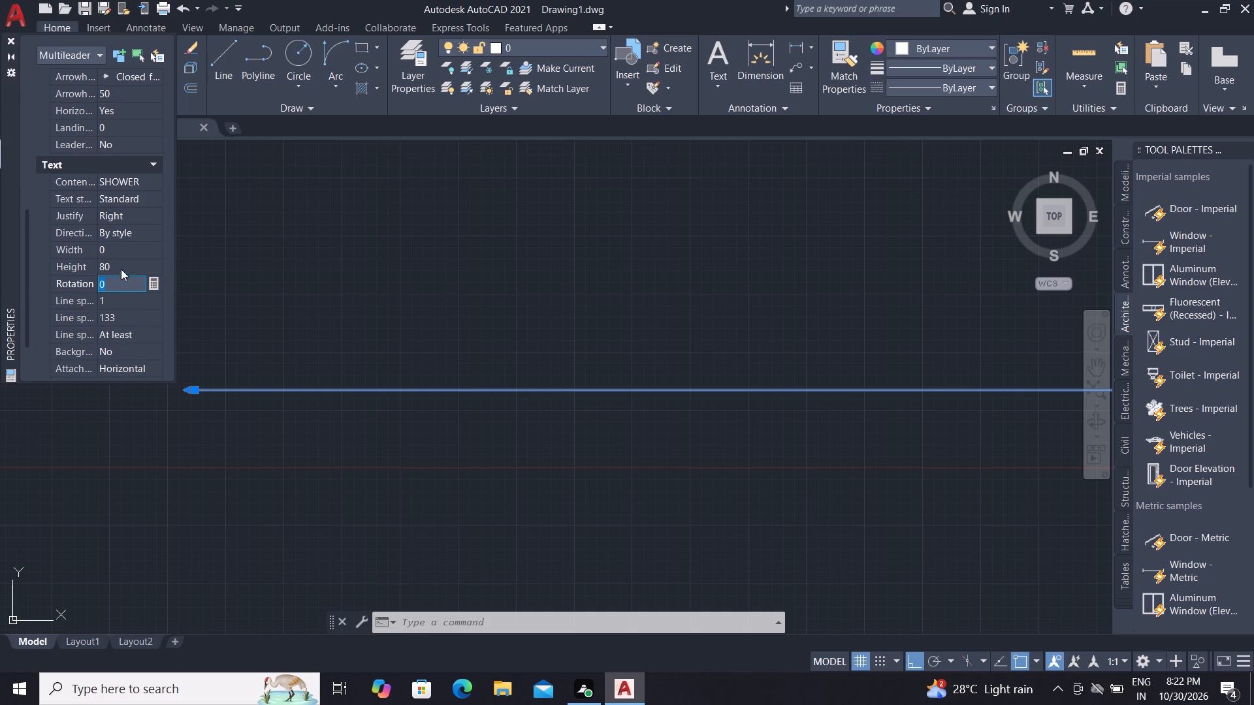
left_click(8, 36)
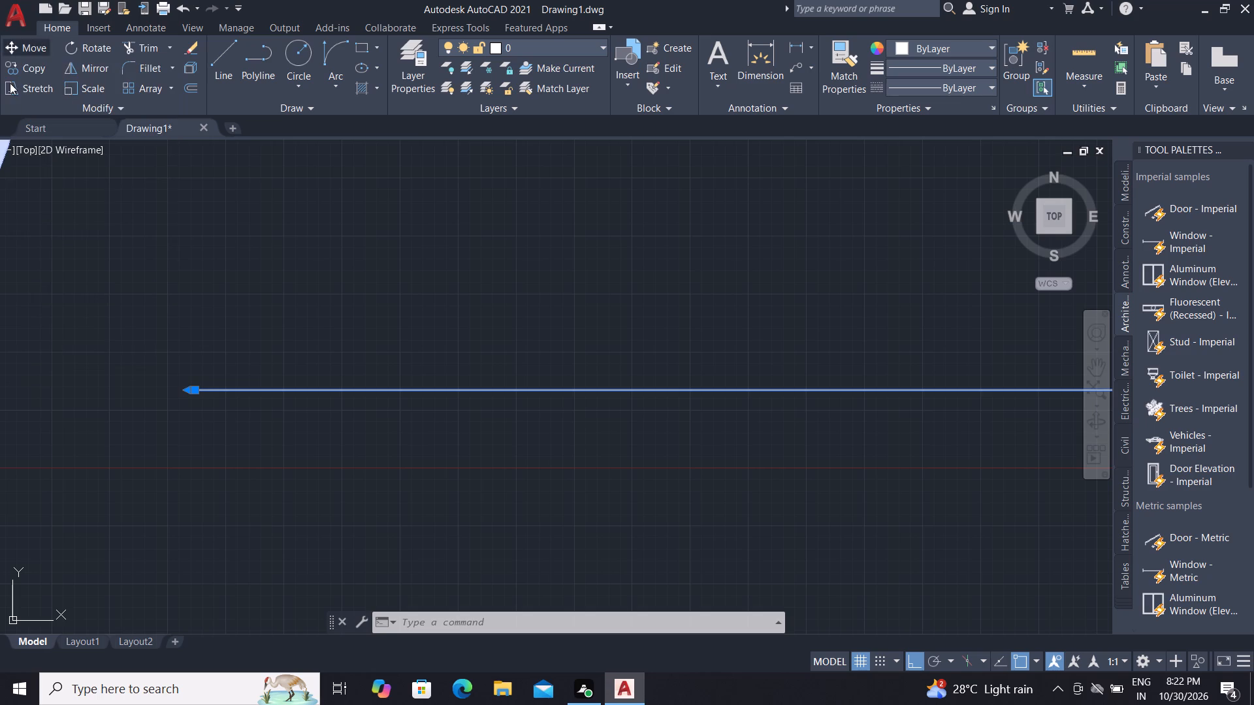
key("Escape")
scroll(193, 377, "down", 12)
middle_click(191, 401)
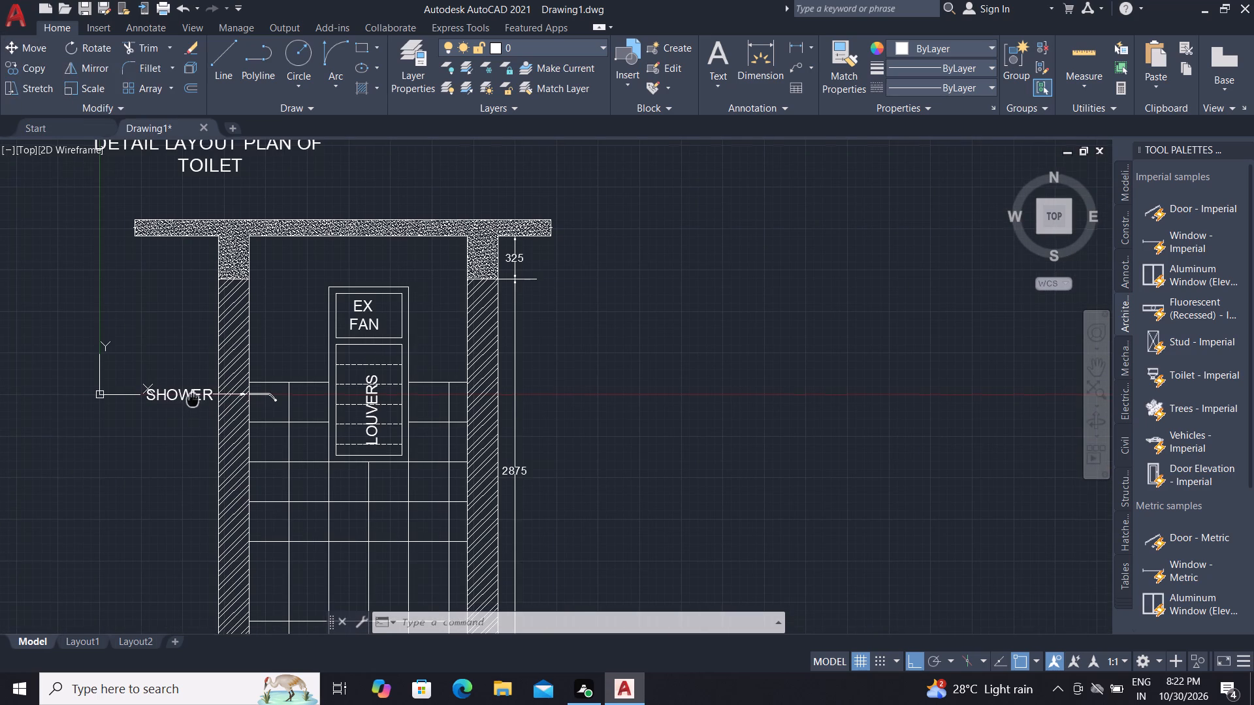